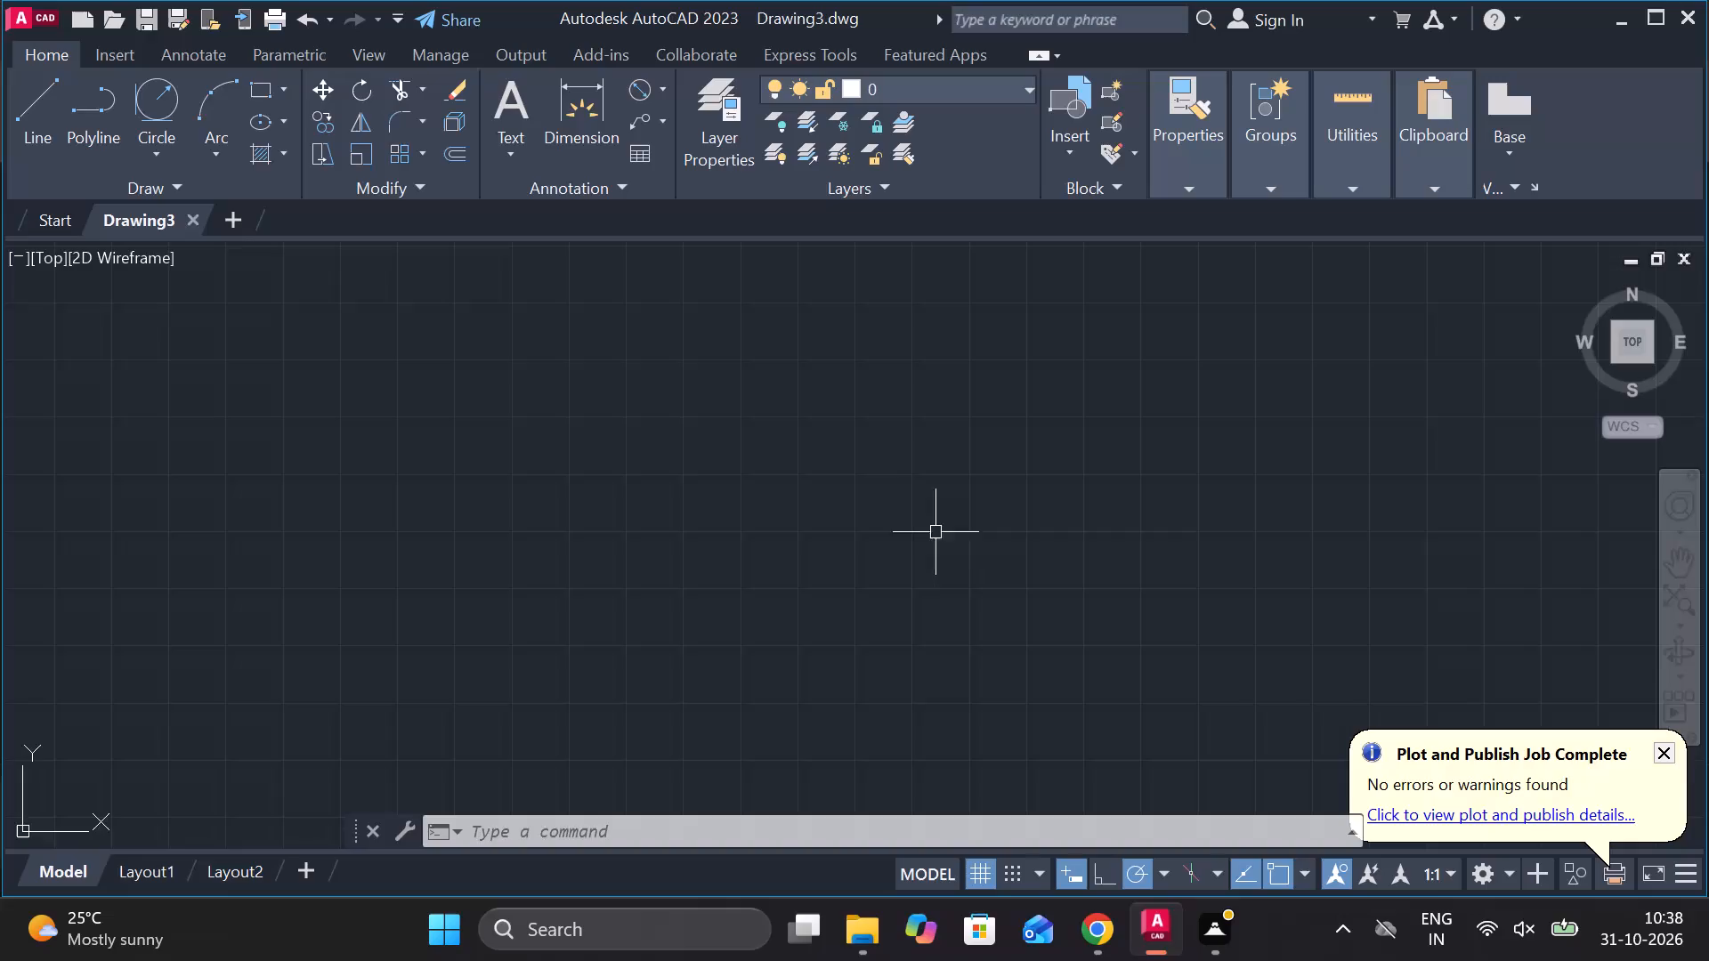
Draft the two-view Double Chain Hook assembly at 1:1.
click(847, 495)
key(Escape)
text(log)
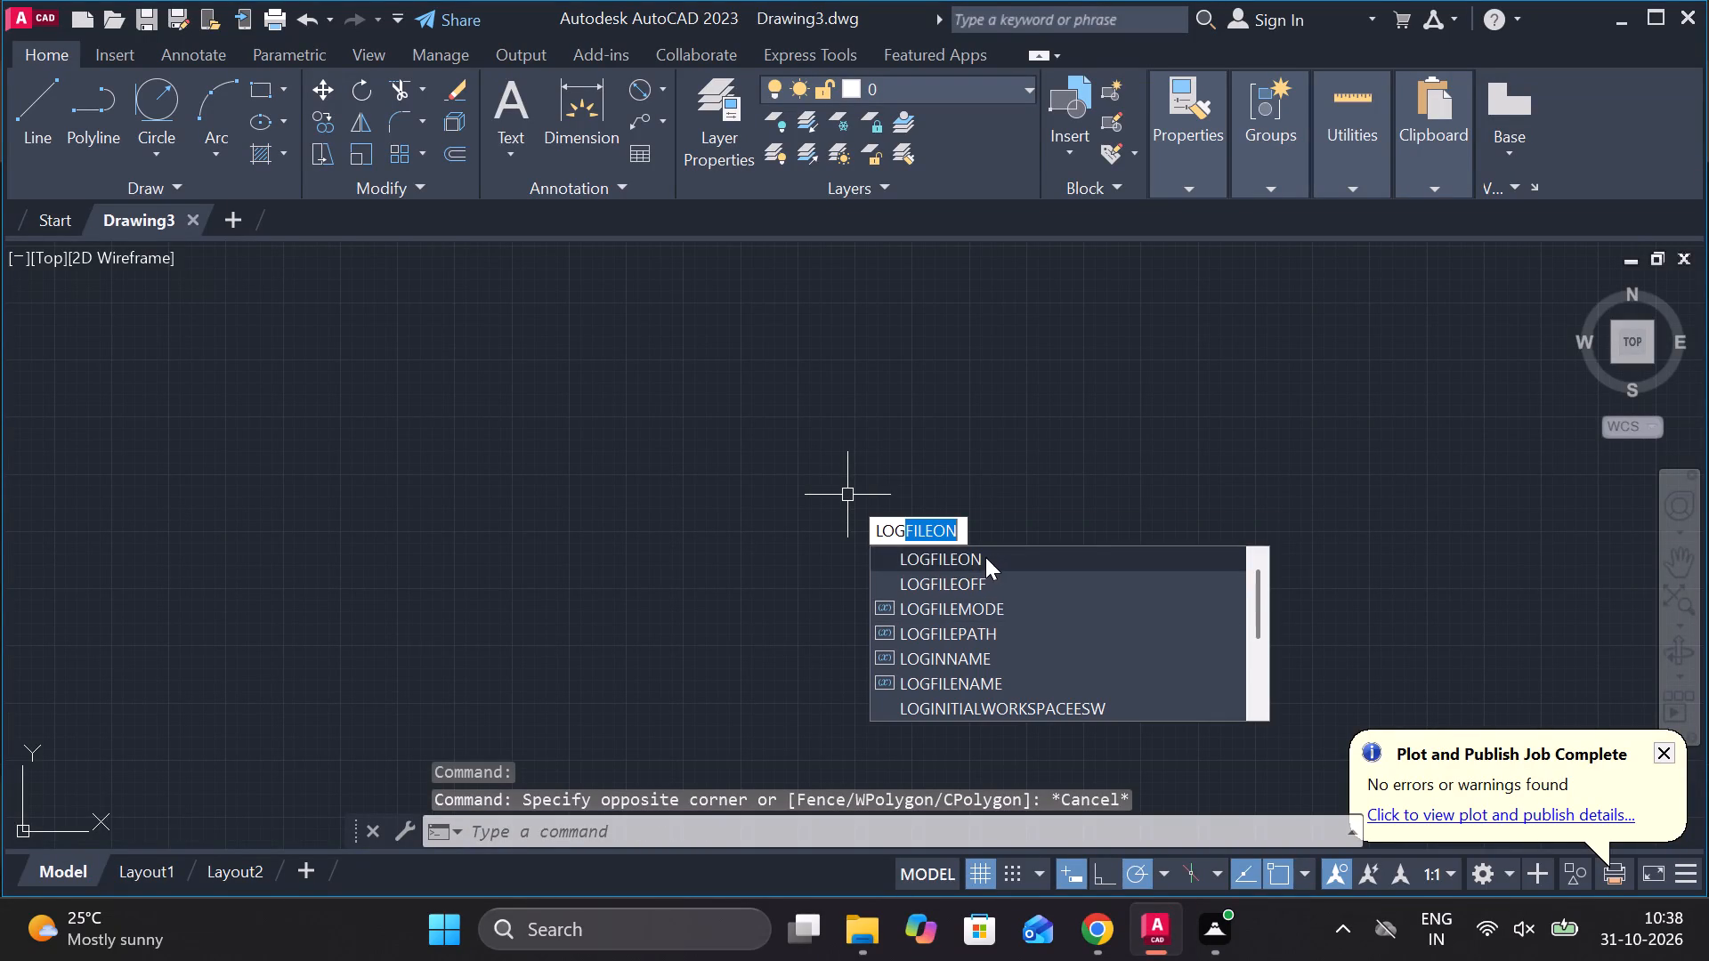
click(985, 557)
Set the model space limits with lower corner 0,0 and upper corner 297,210.
text(limits)
key(Return)
text(0,0)
key(Return)
text(297,20)
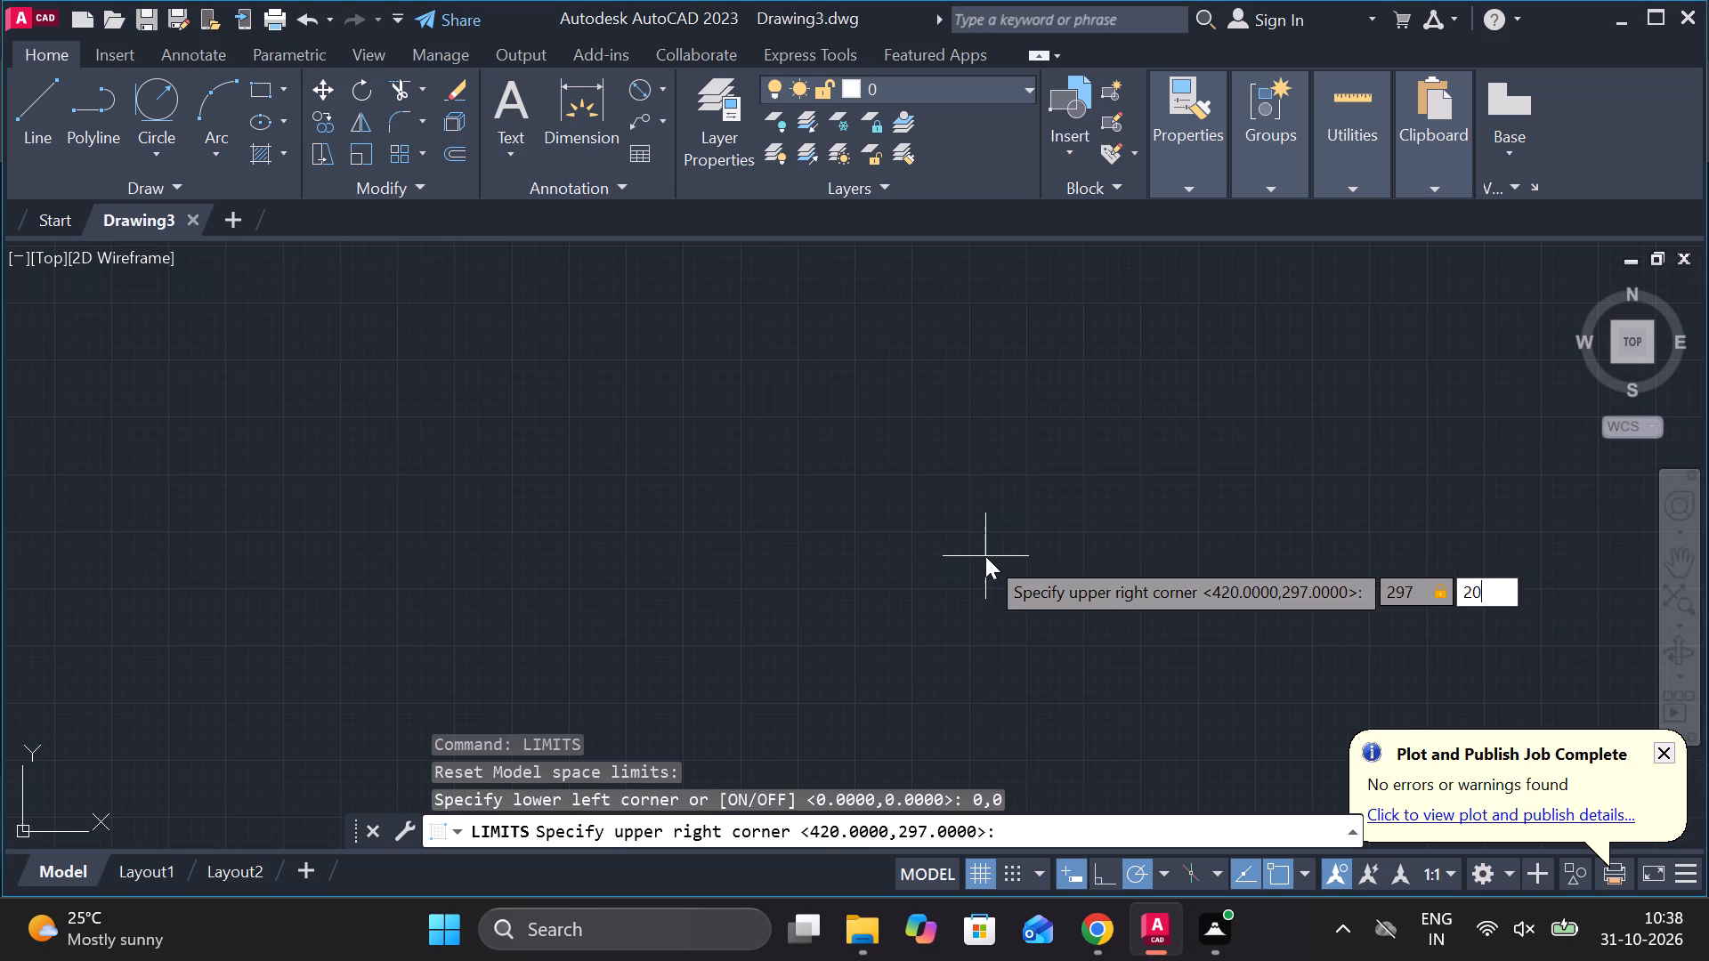
key(BackSpace)
text(10)
key(Return)
Draw a circle of diameter 12 centred at about 165,124.
key(z)
key(Return)
key(e)
key(Return)
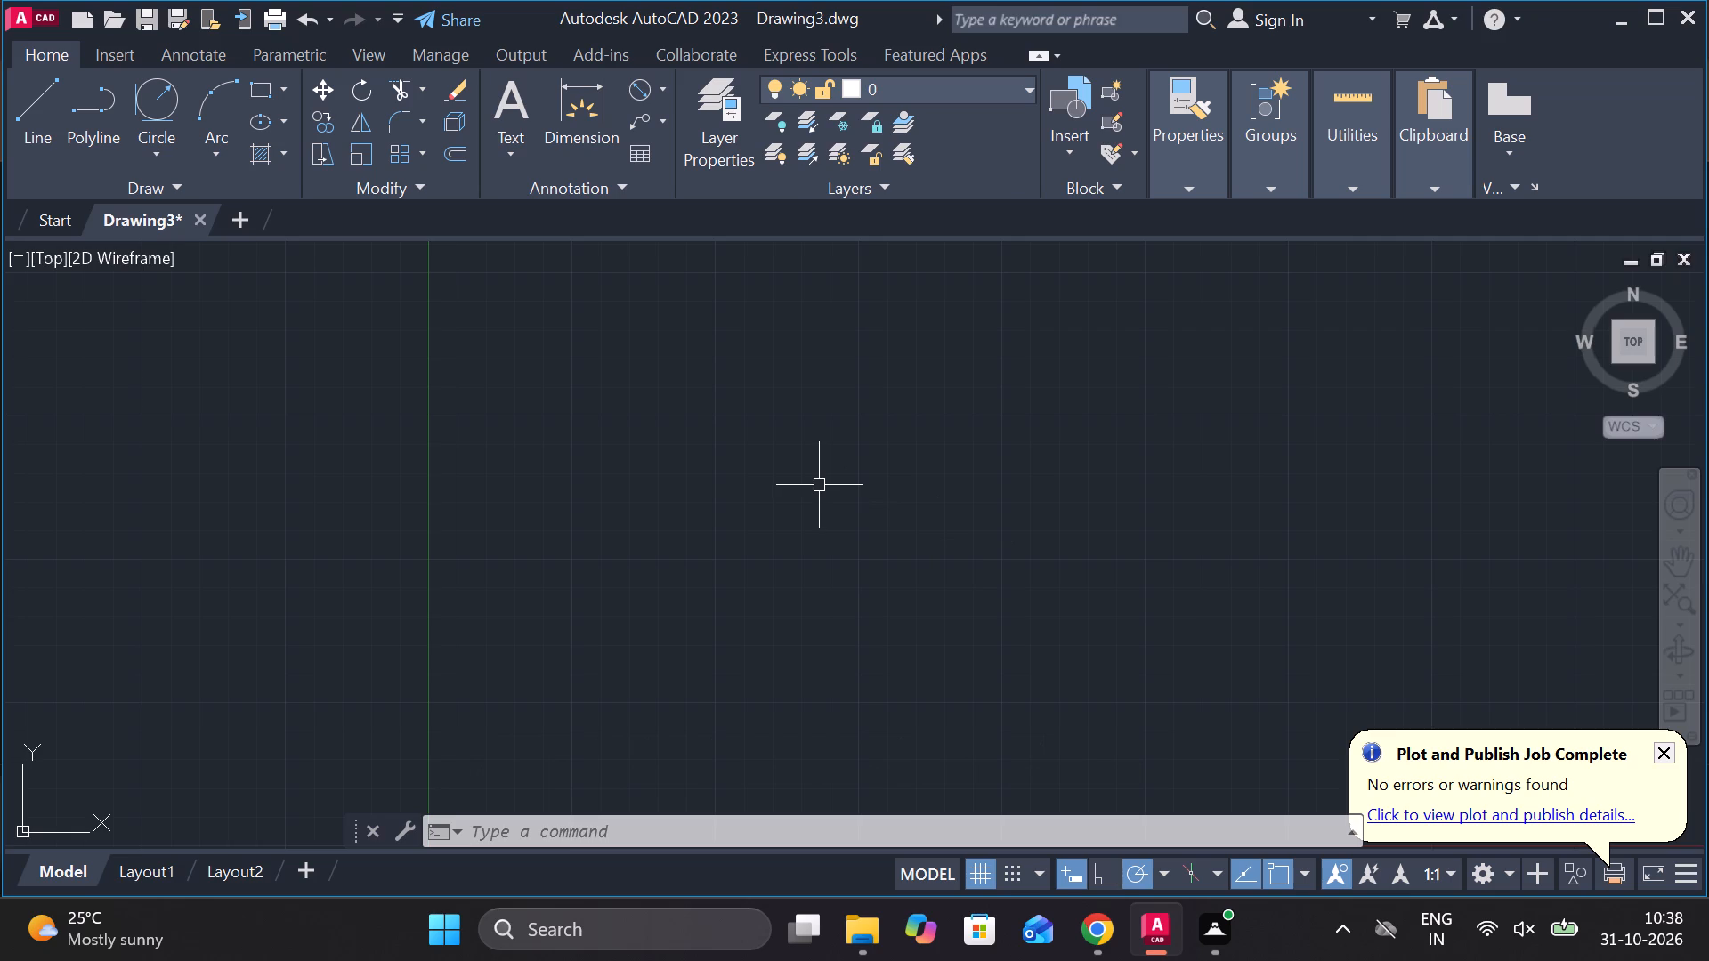
middle_drag(871, 496, 742, 493)
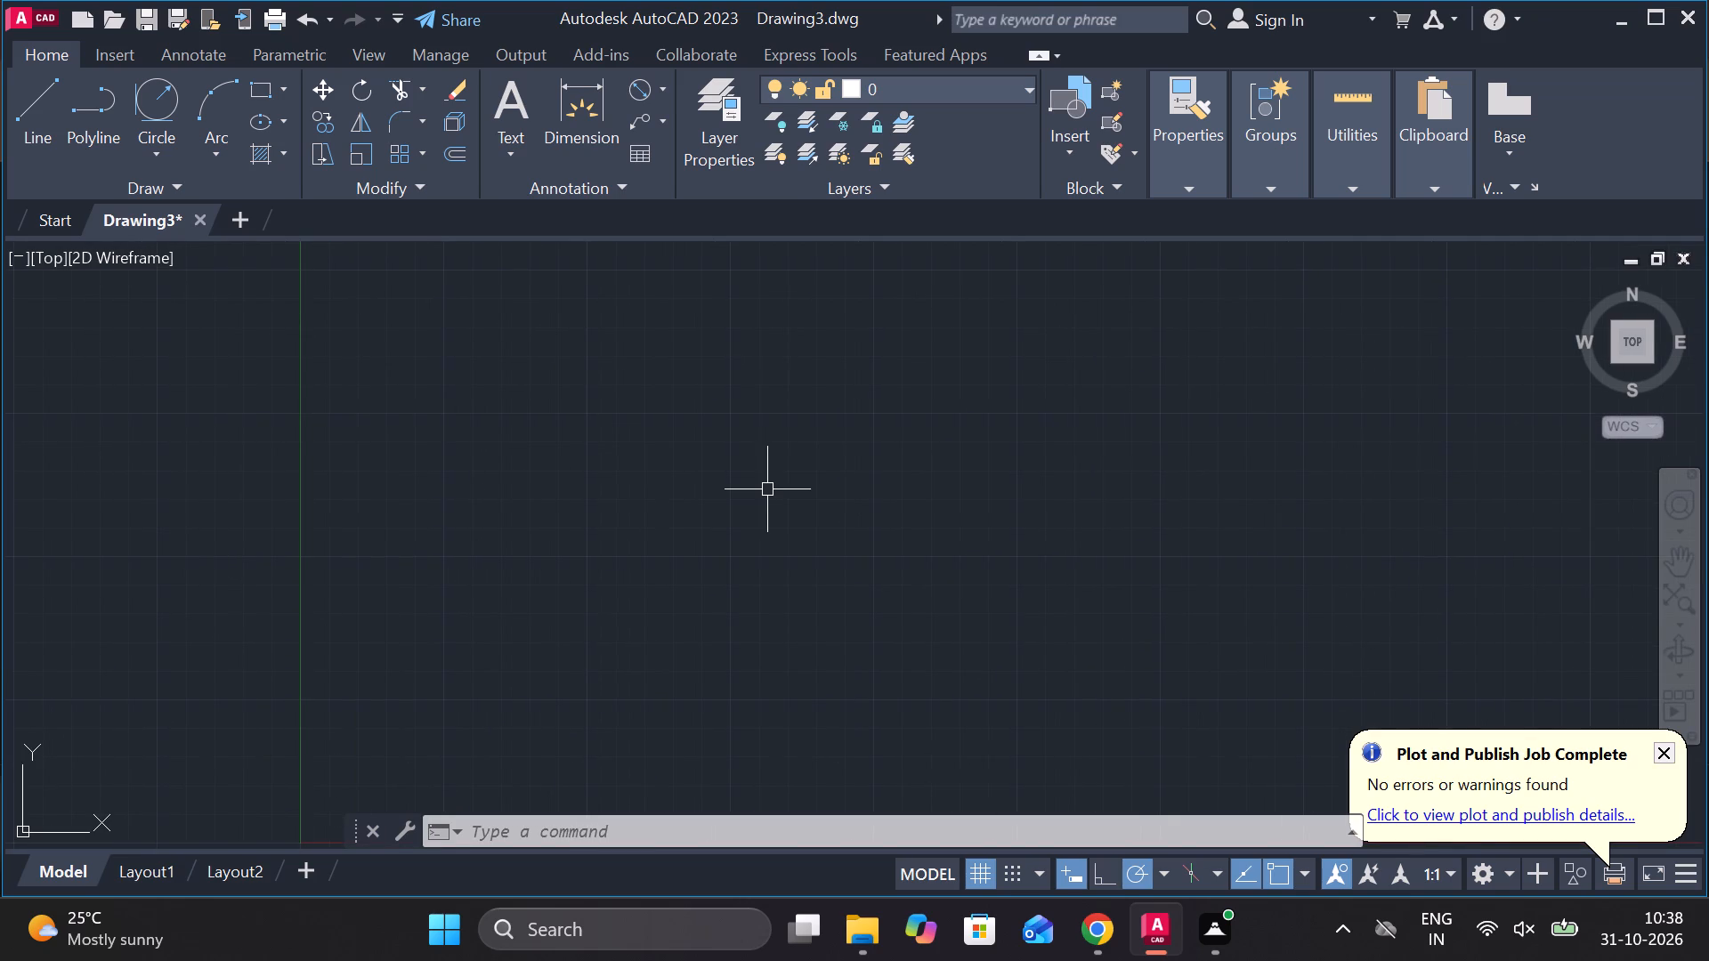
key(c)
key(space)
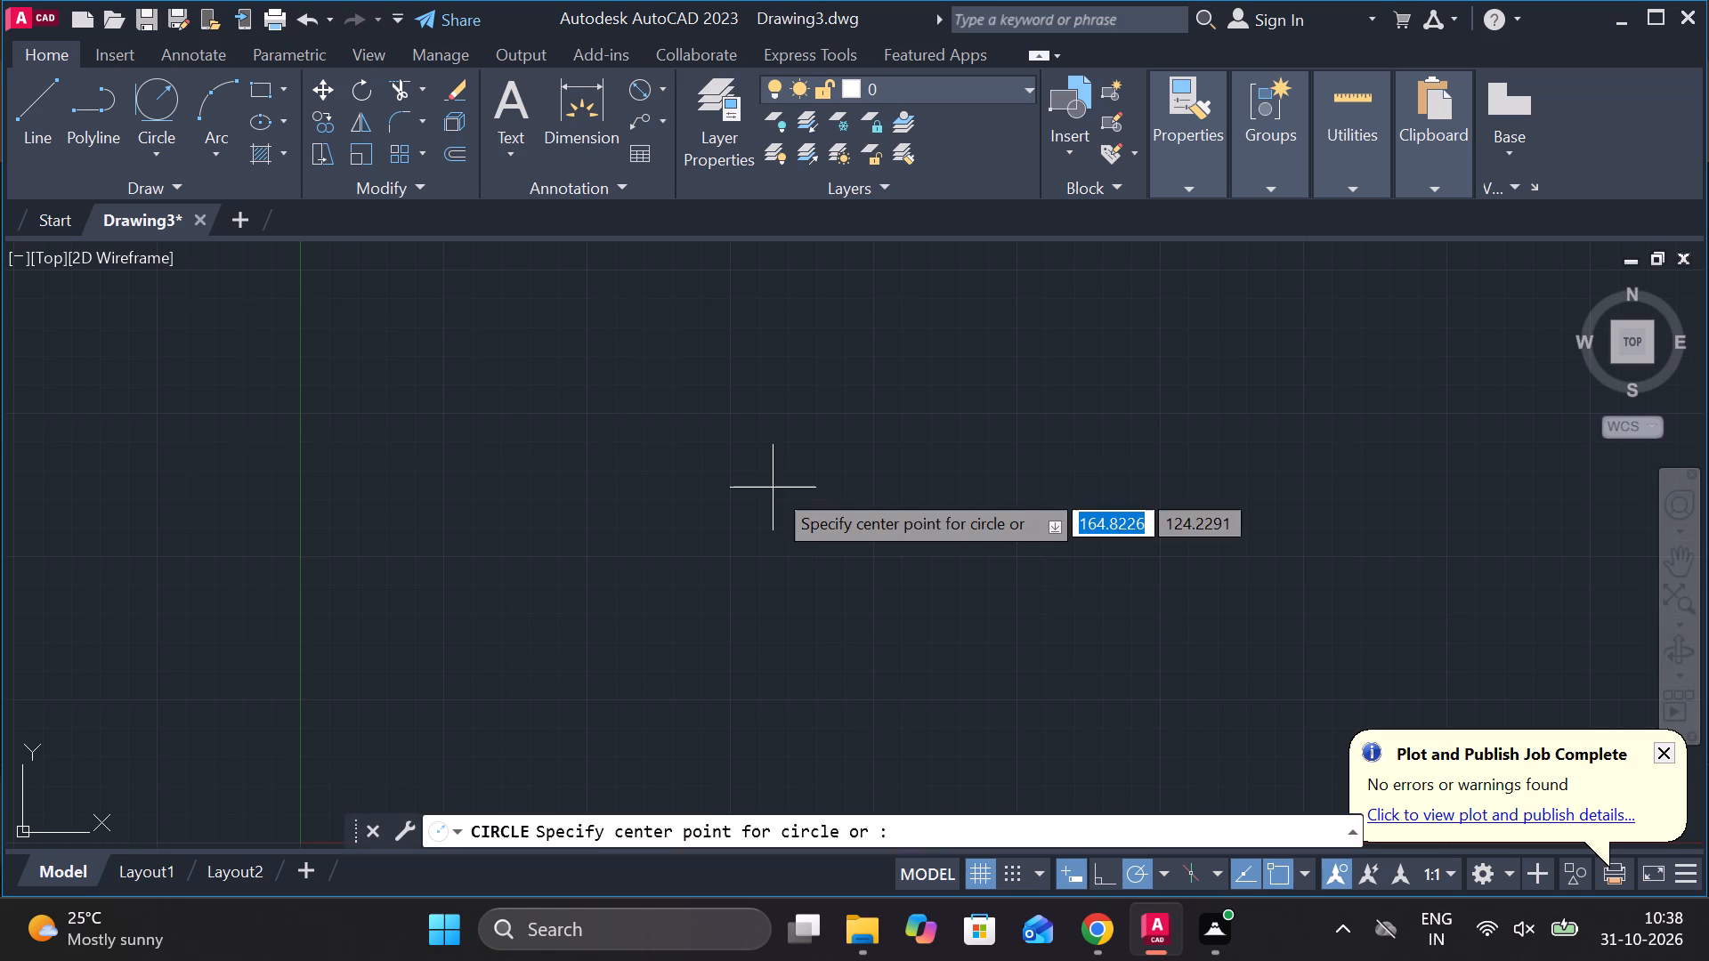
text(d 12)
key(space)
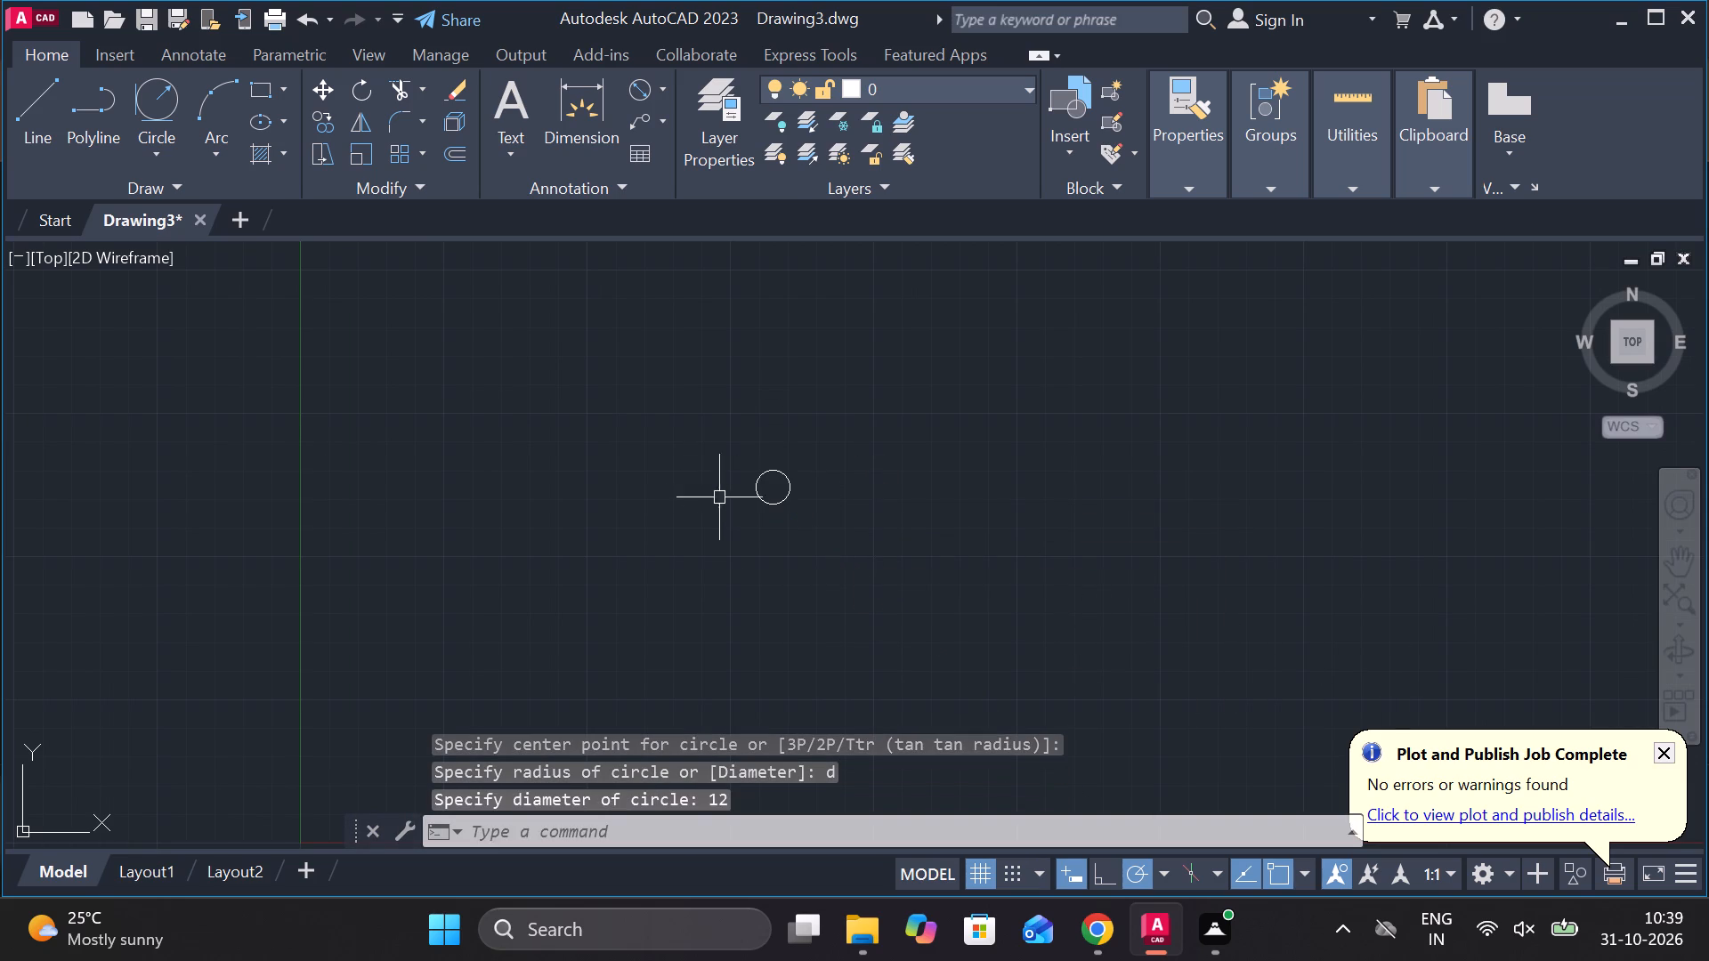
Draw a circle of diameter 22 concentric with the 12 diameter circle.
scroll(833, 442, up, 2)
text(c)
key(space)
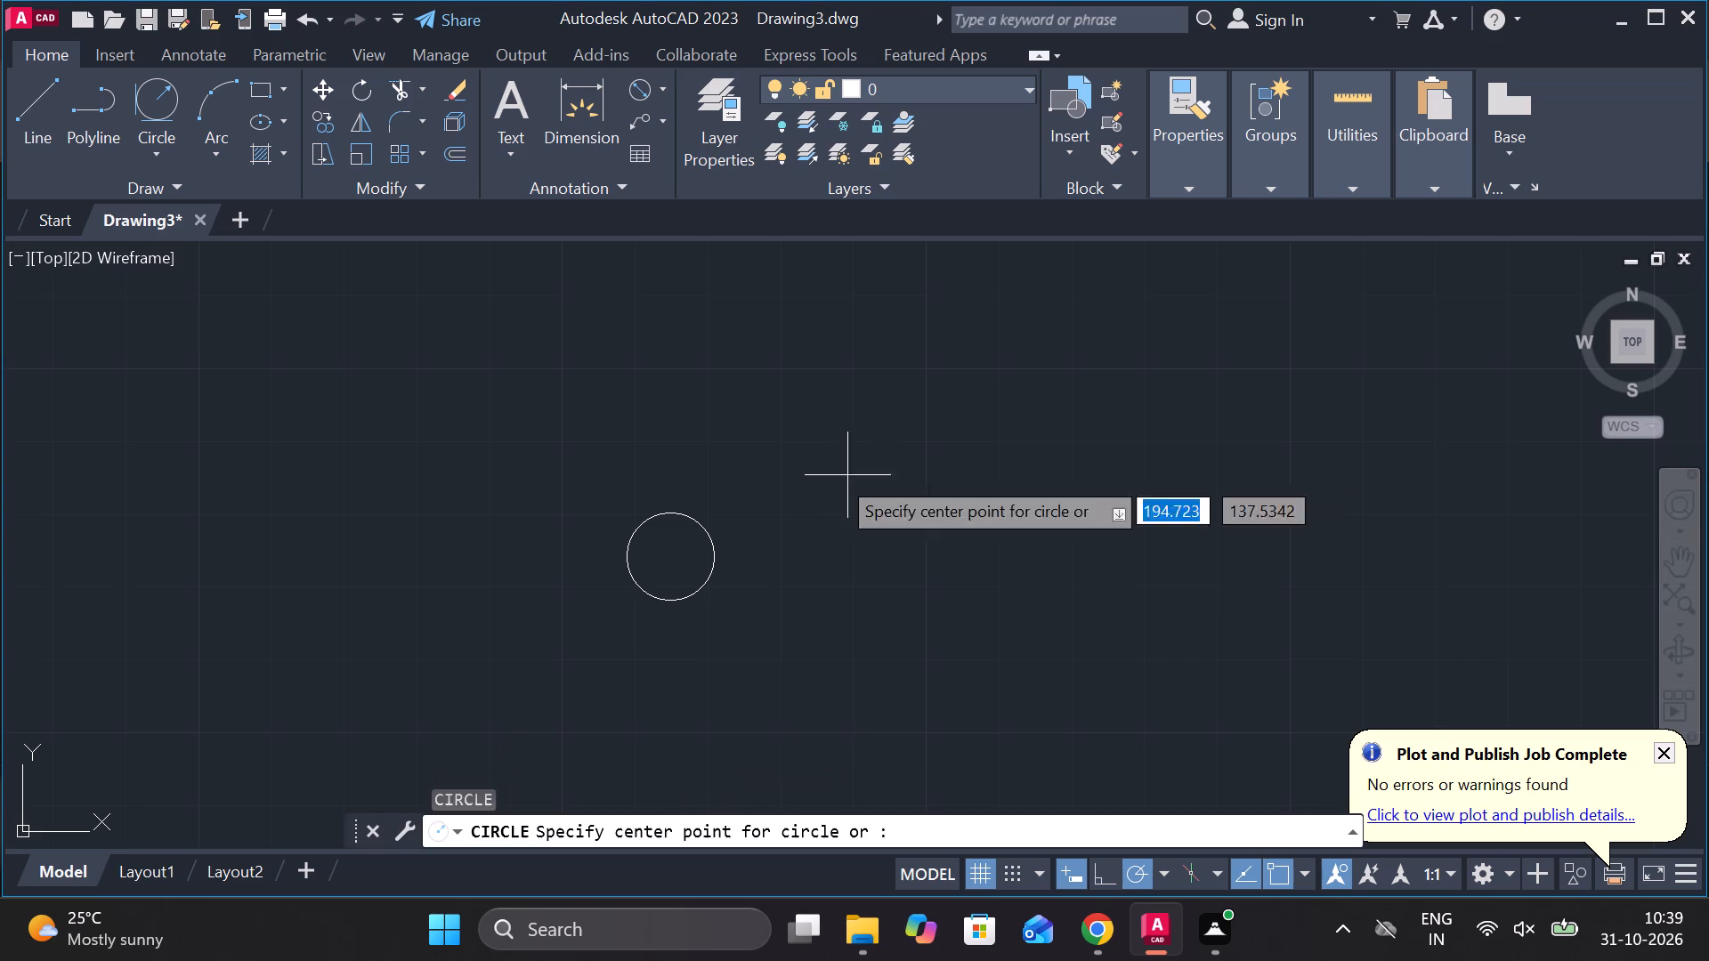
click(675, 550)
text(d)
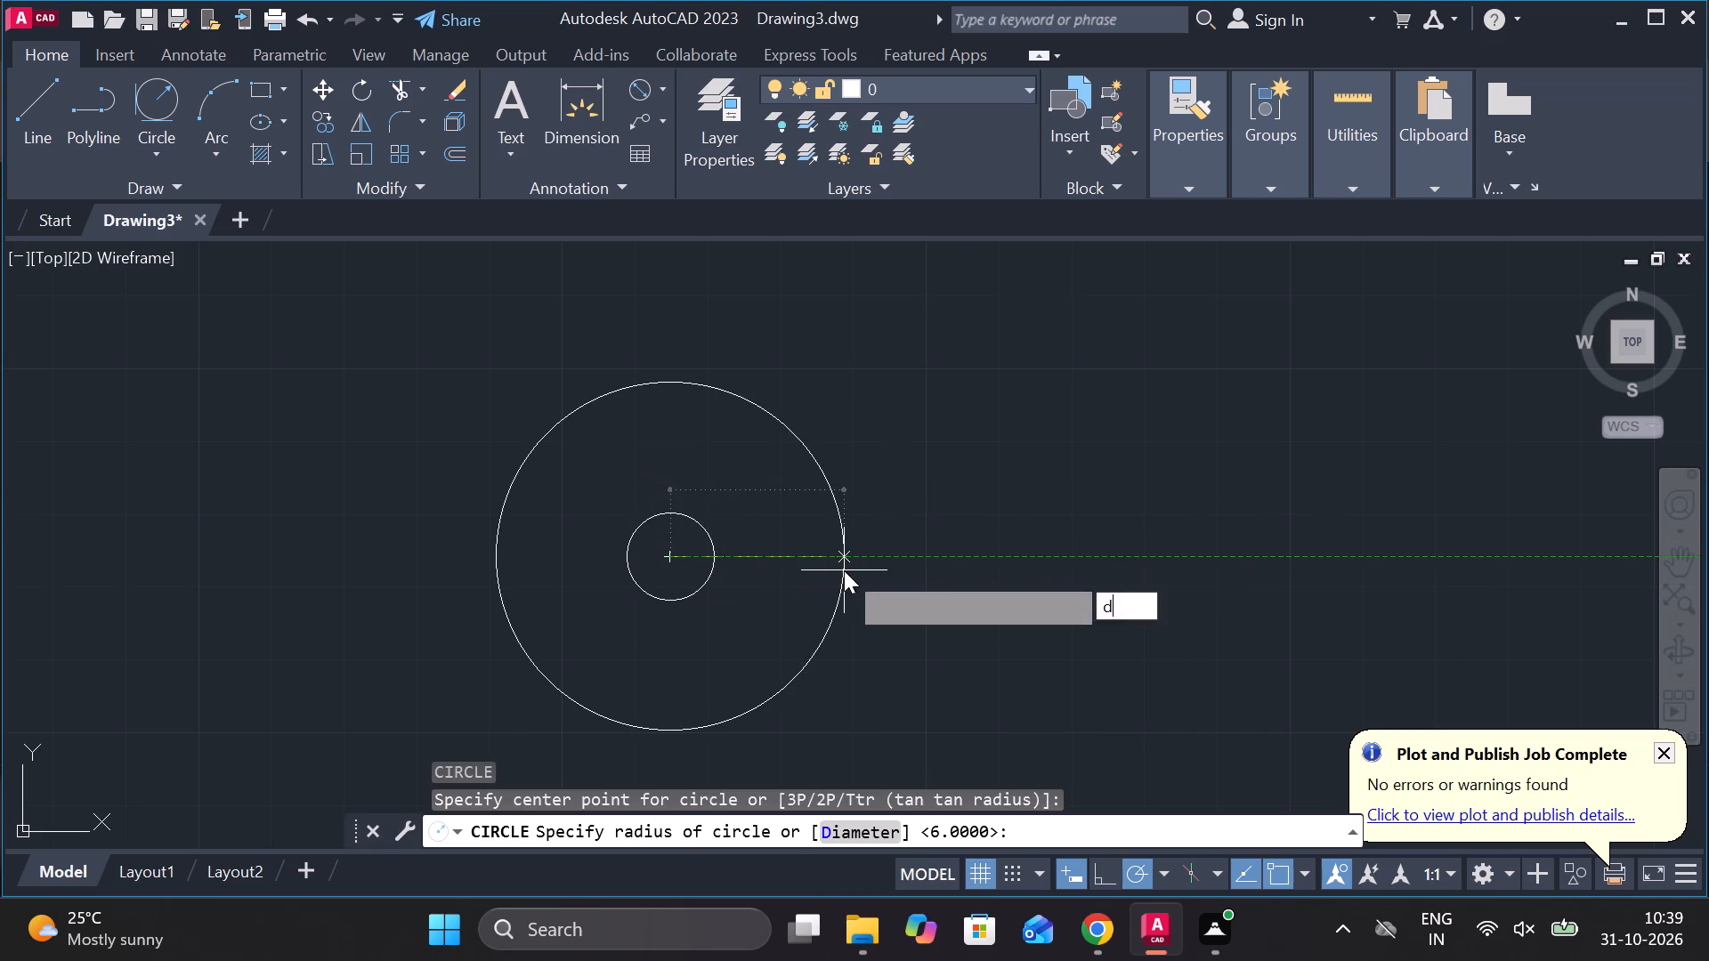
key(space)
text(22)
key(space)
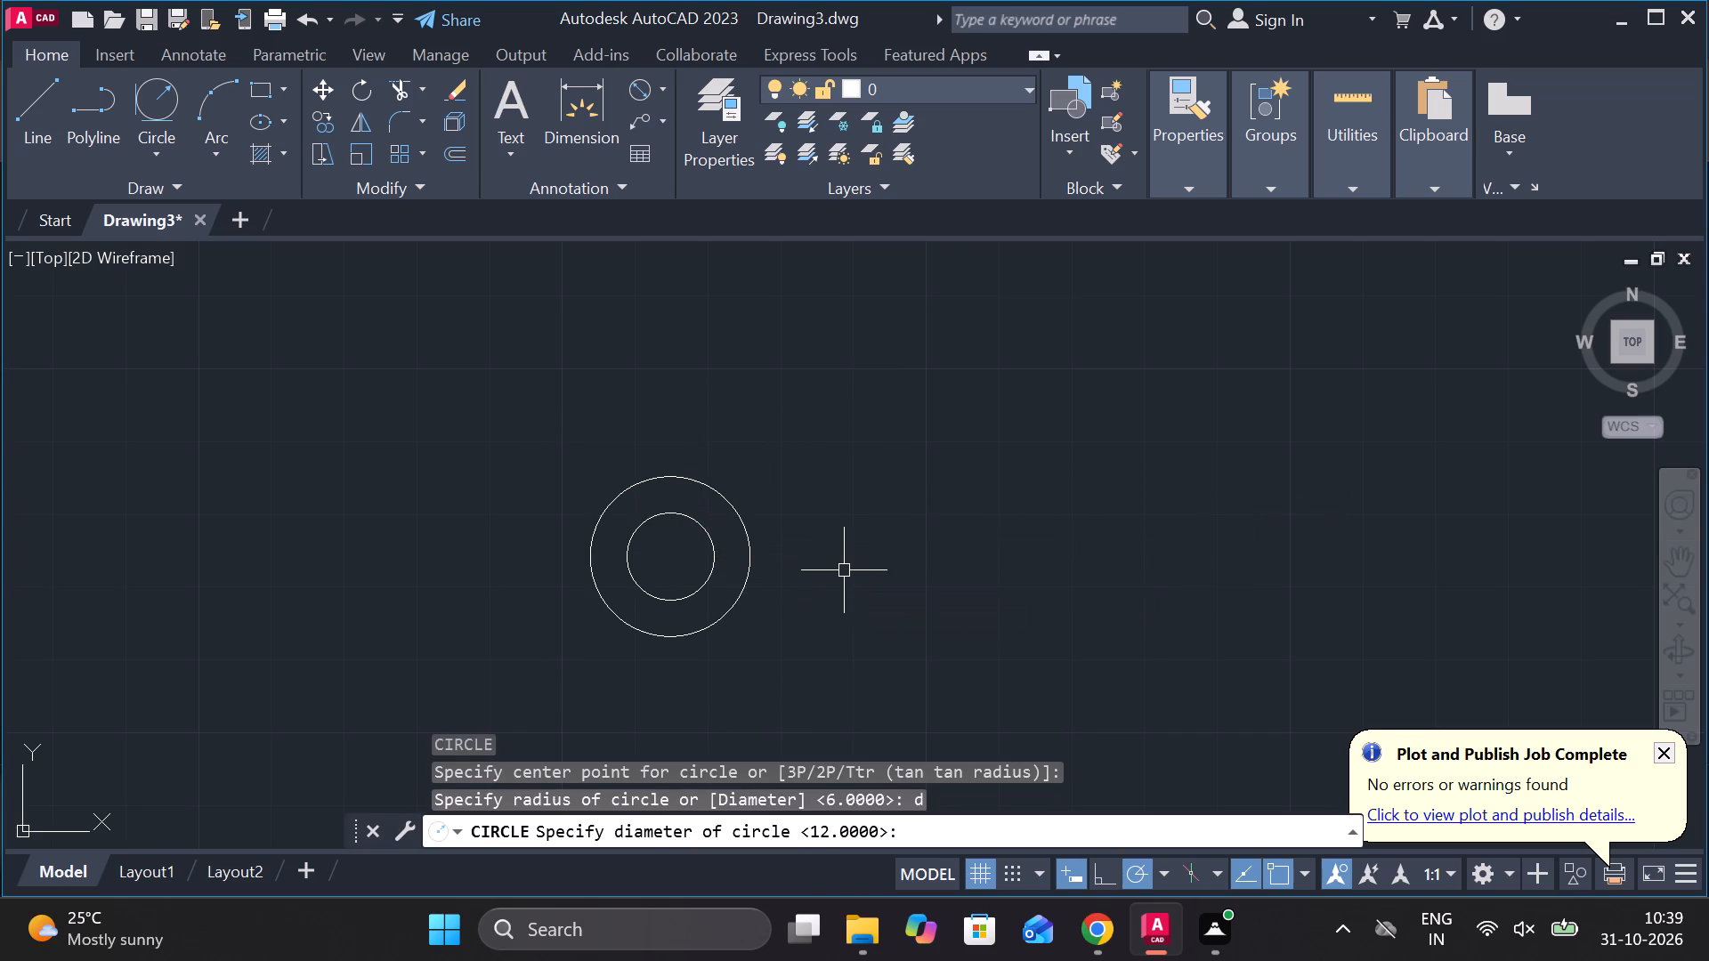
Draw a third circle of diameter 28 on the same centre as the other two.
text(c)
key(space)
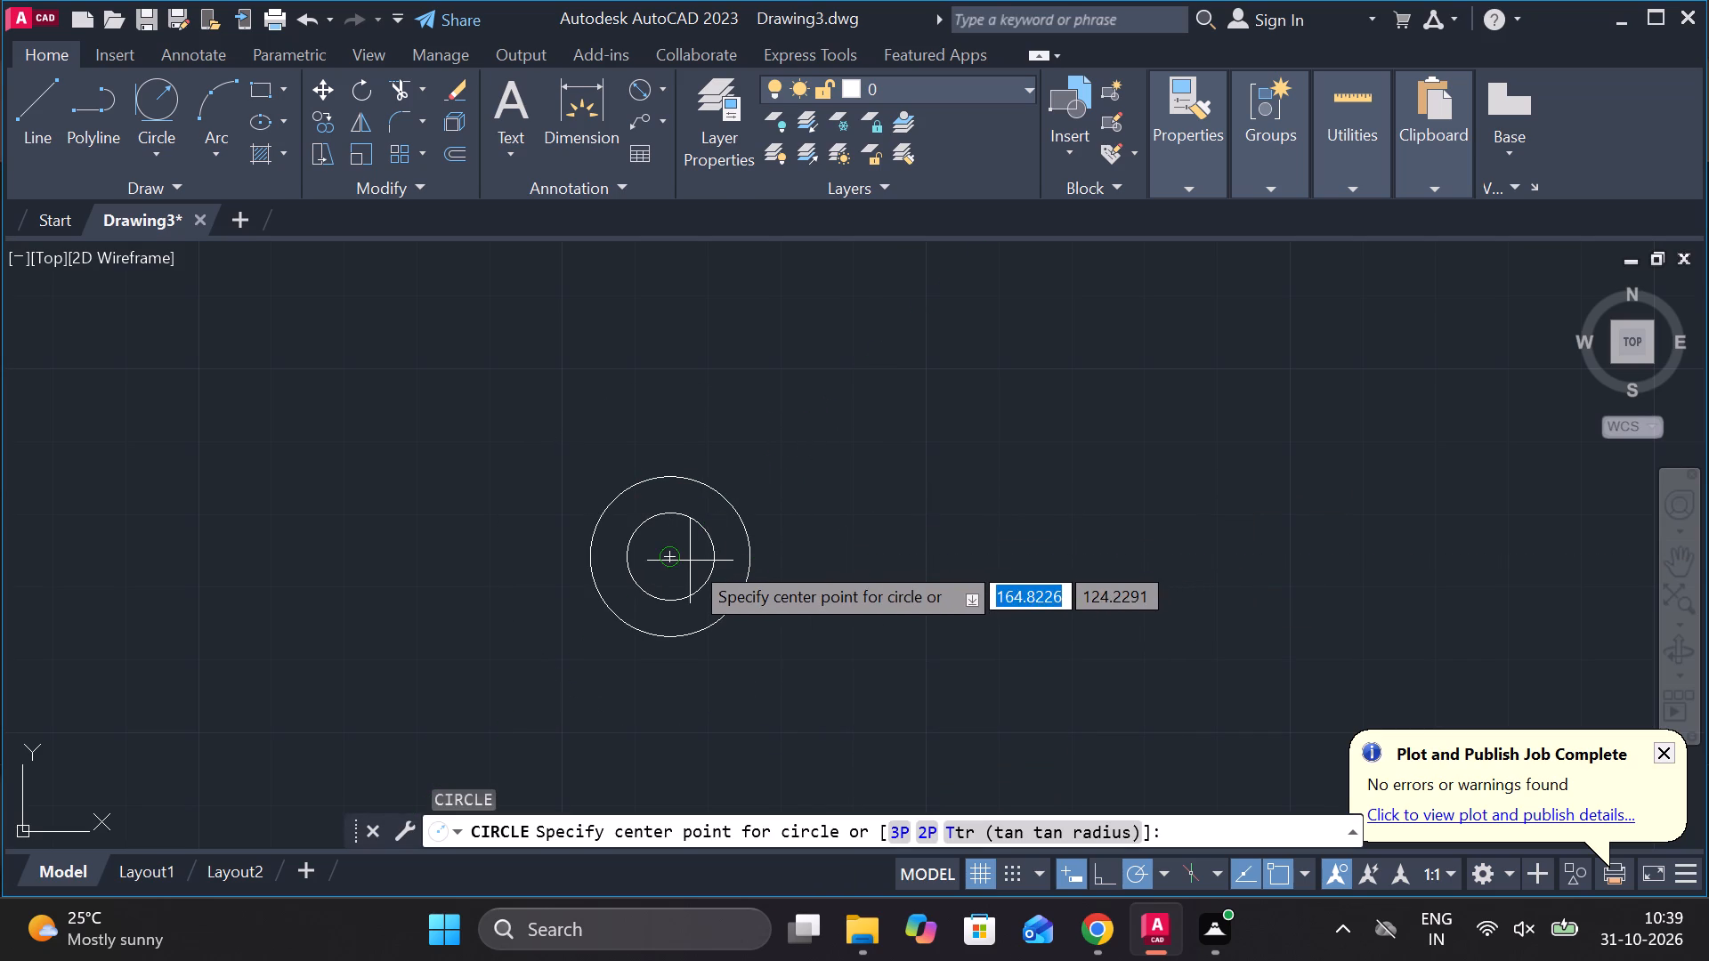
click(670, 548)
text(d 28)
key(Return)
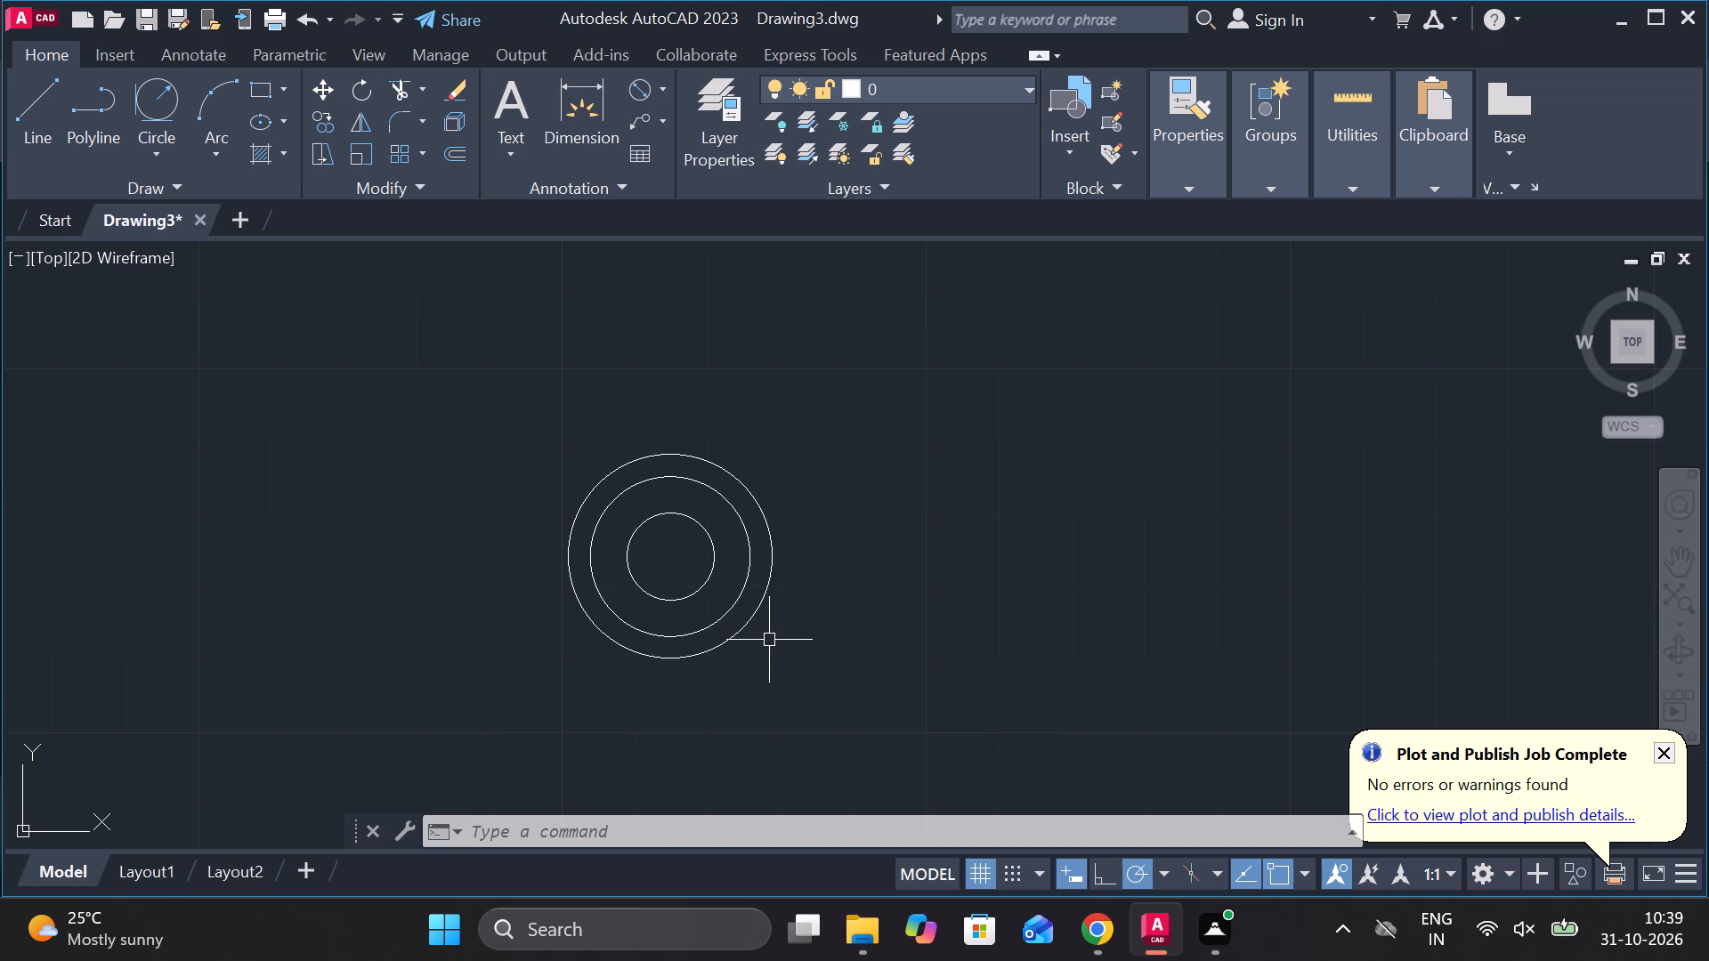
Draw a line 70 straight down from the circles' centre, continuing with a 23 horizontal segment to the right.
key(l)
key(Return)
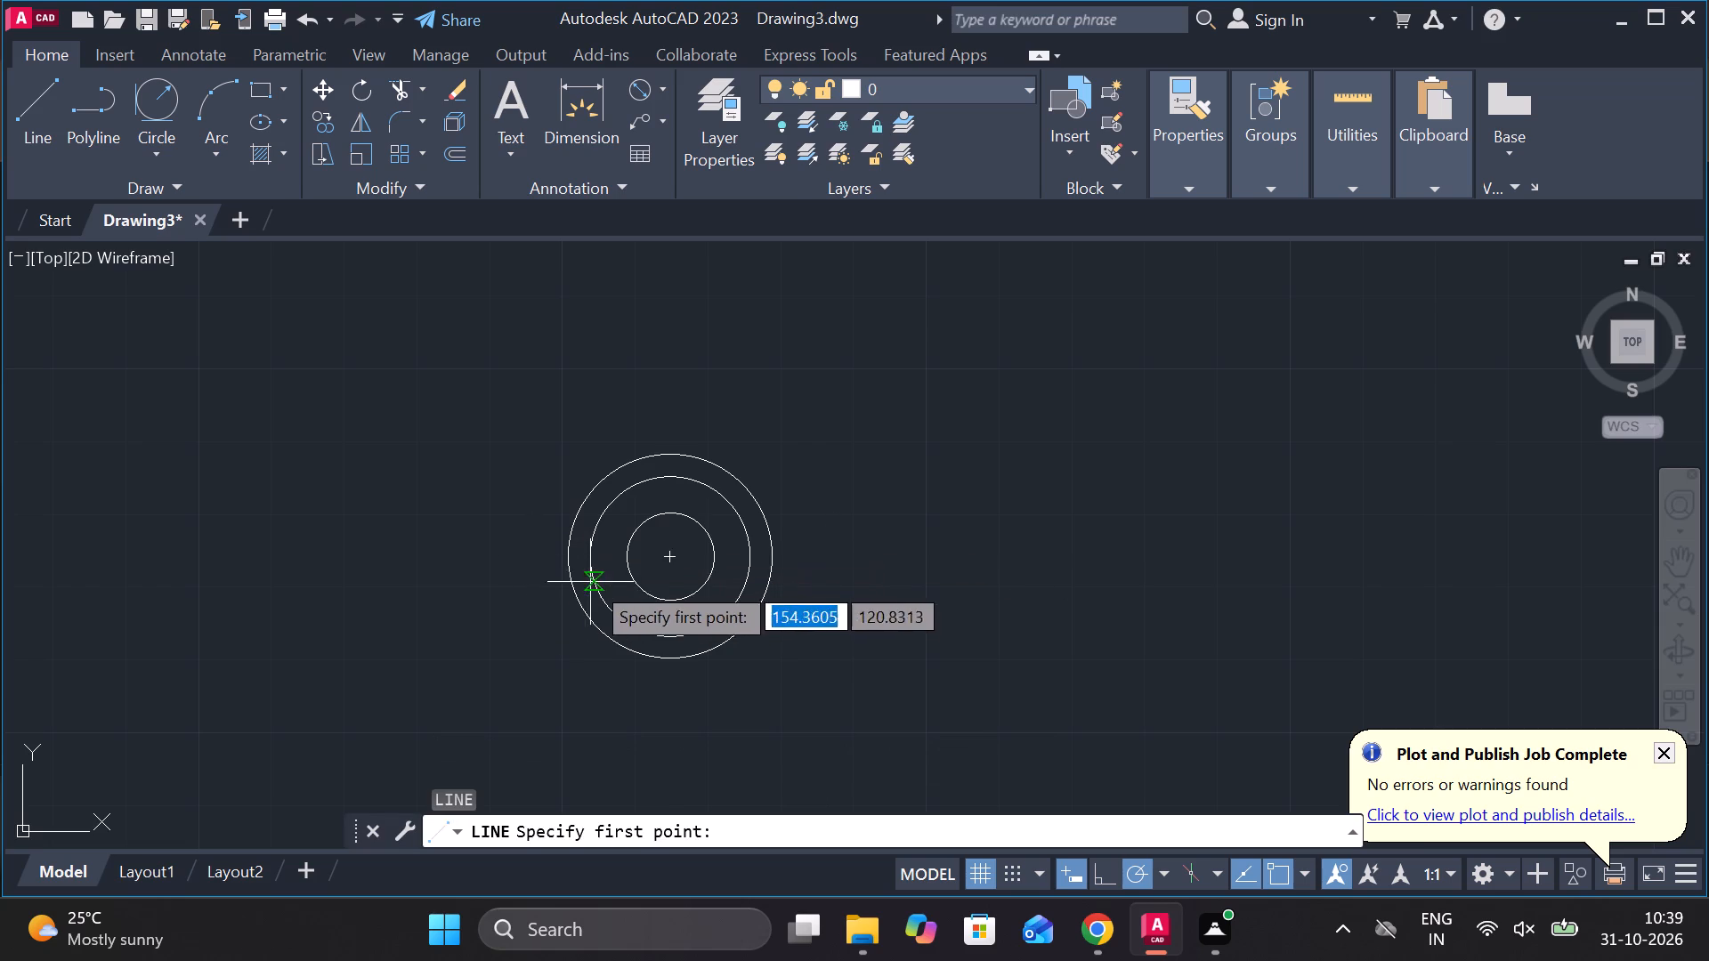
click(670, 563)
middle_drag(685, 771, 682, 775)
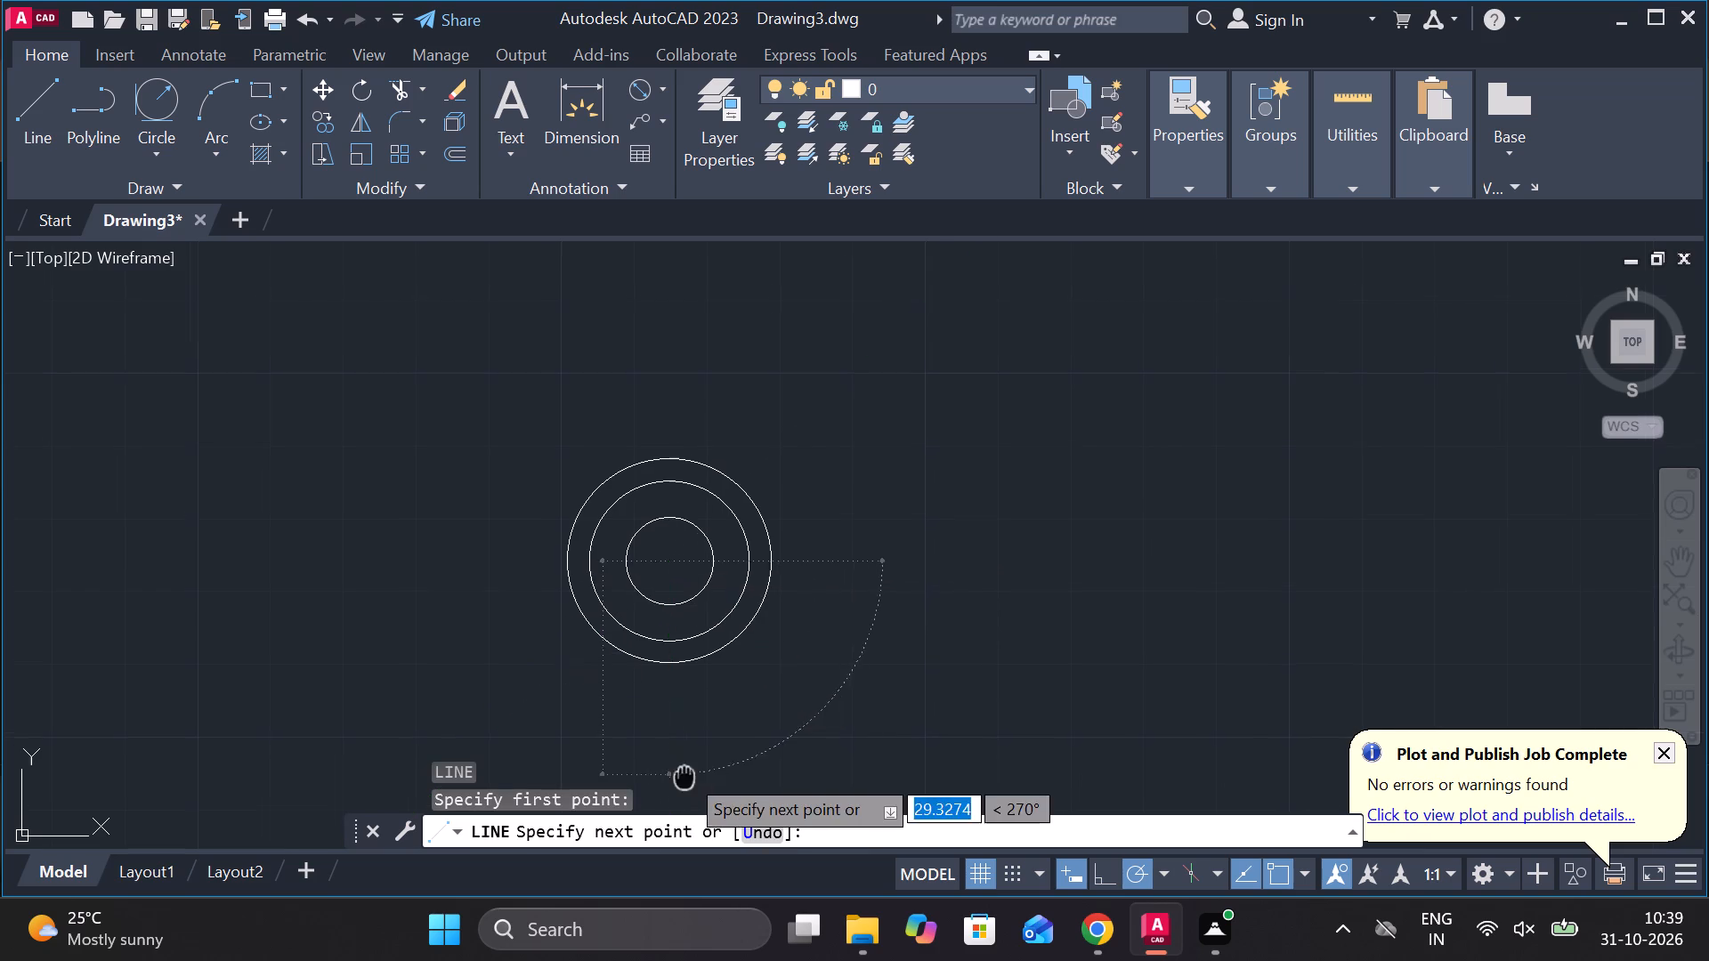
middle_drag(682, 775, 624, 561)
text(70)
key(Return)
middle_drag(633, 597, 637, 245)
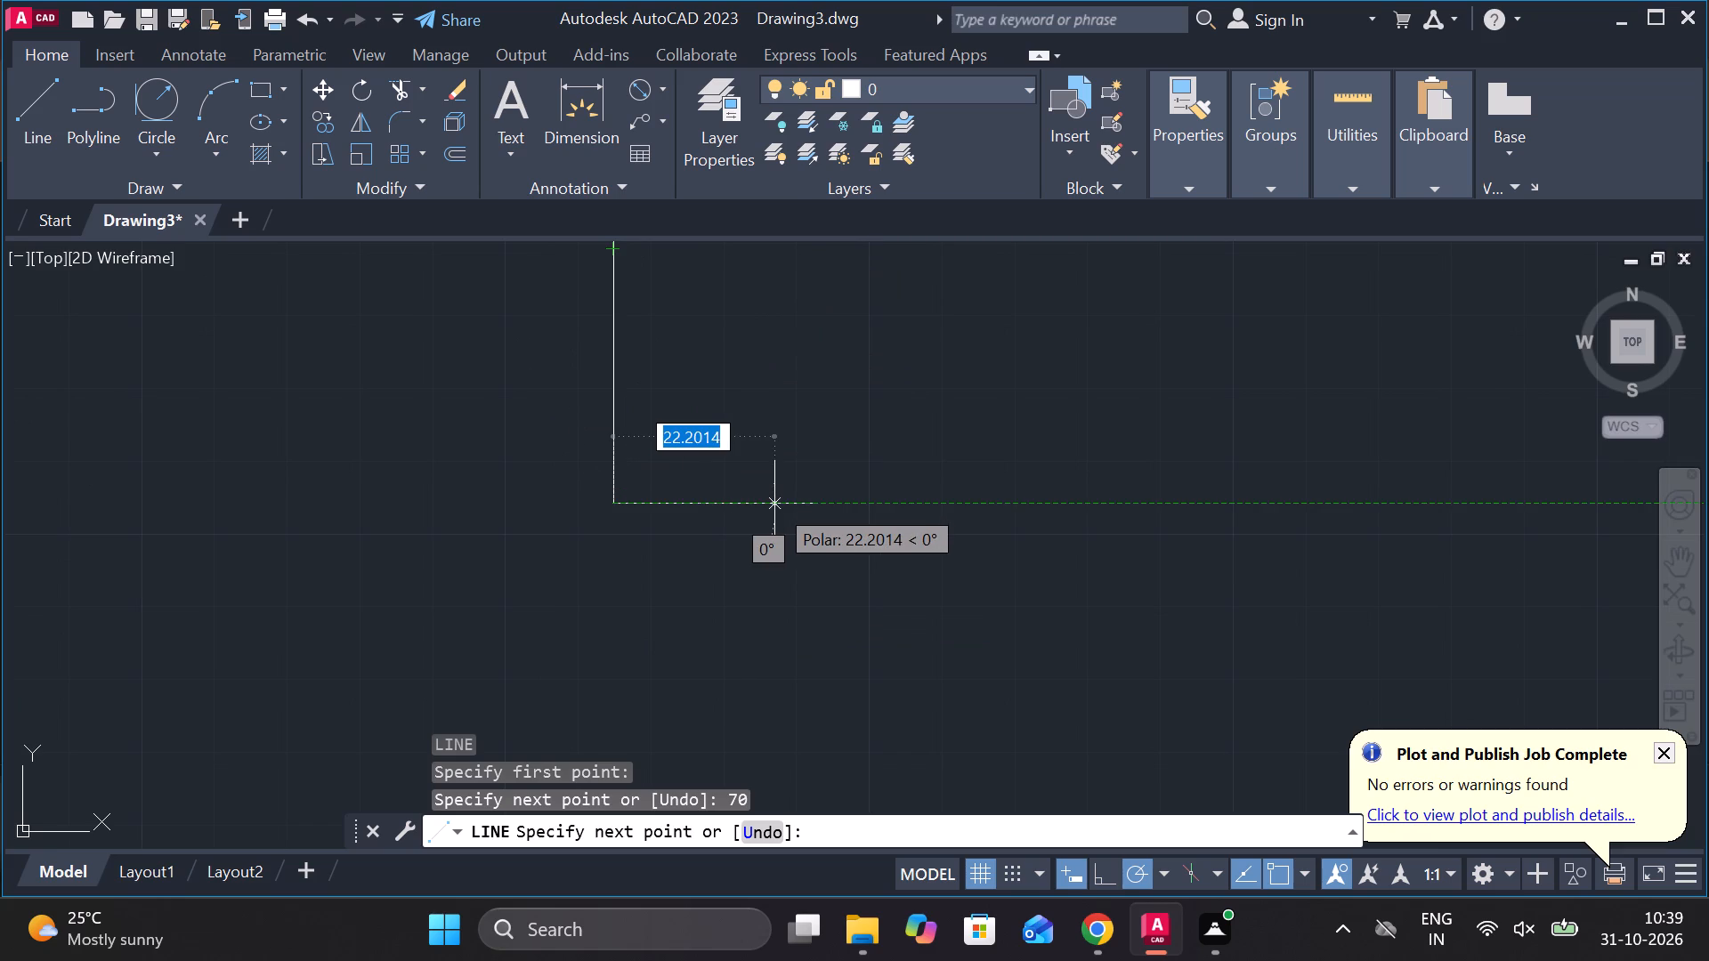
text(23)
key(space)
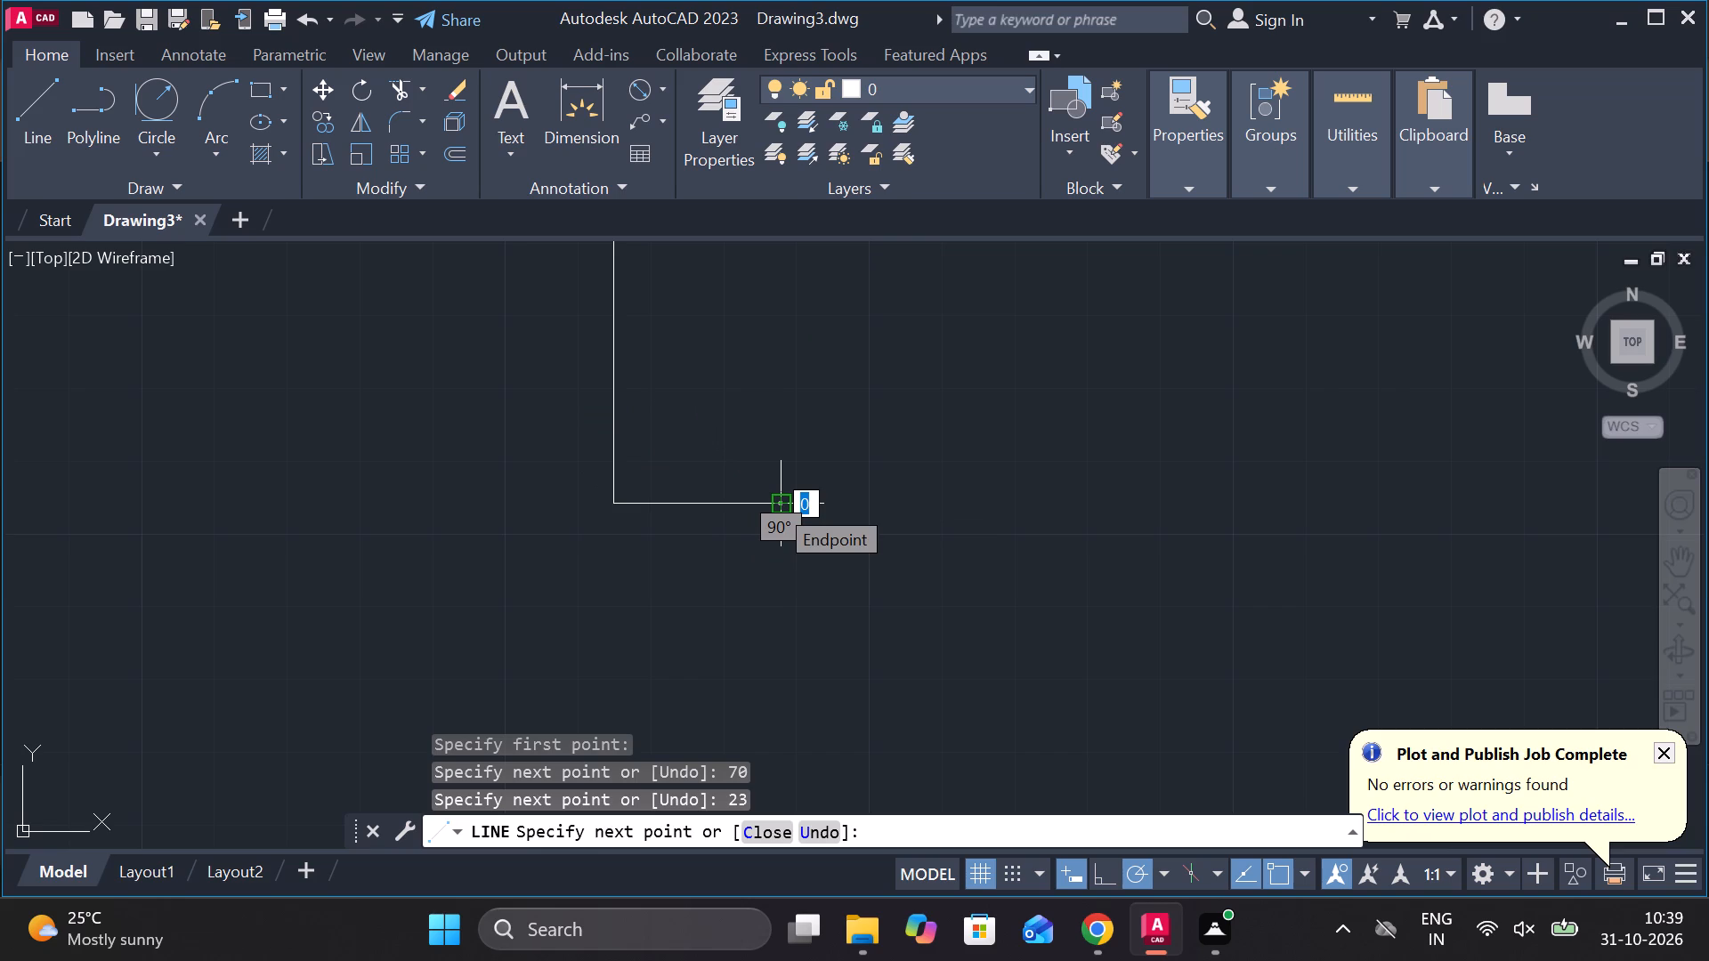
key(Escape)
Draw a circle of radius 14 centred on the free end of the 23 horizontal line.
text(c)
key(space)
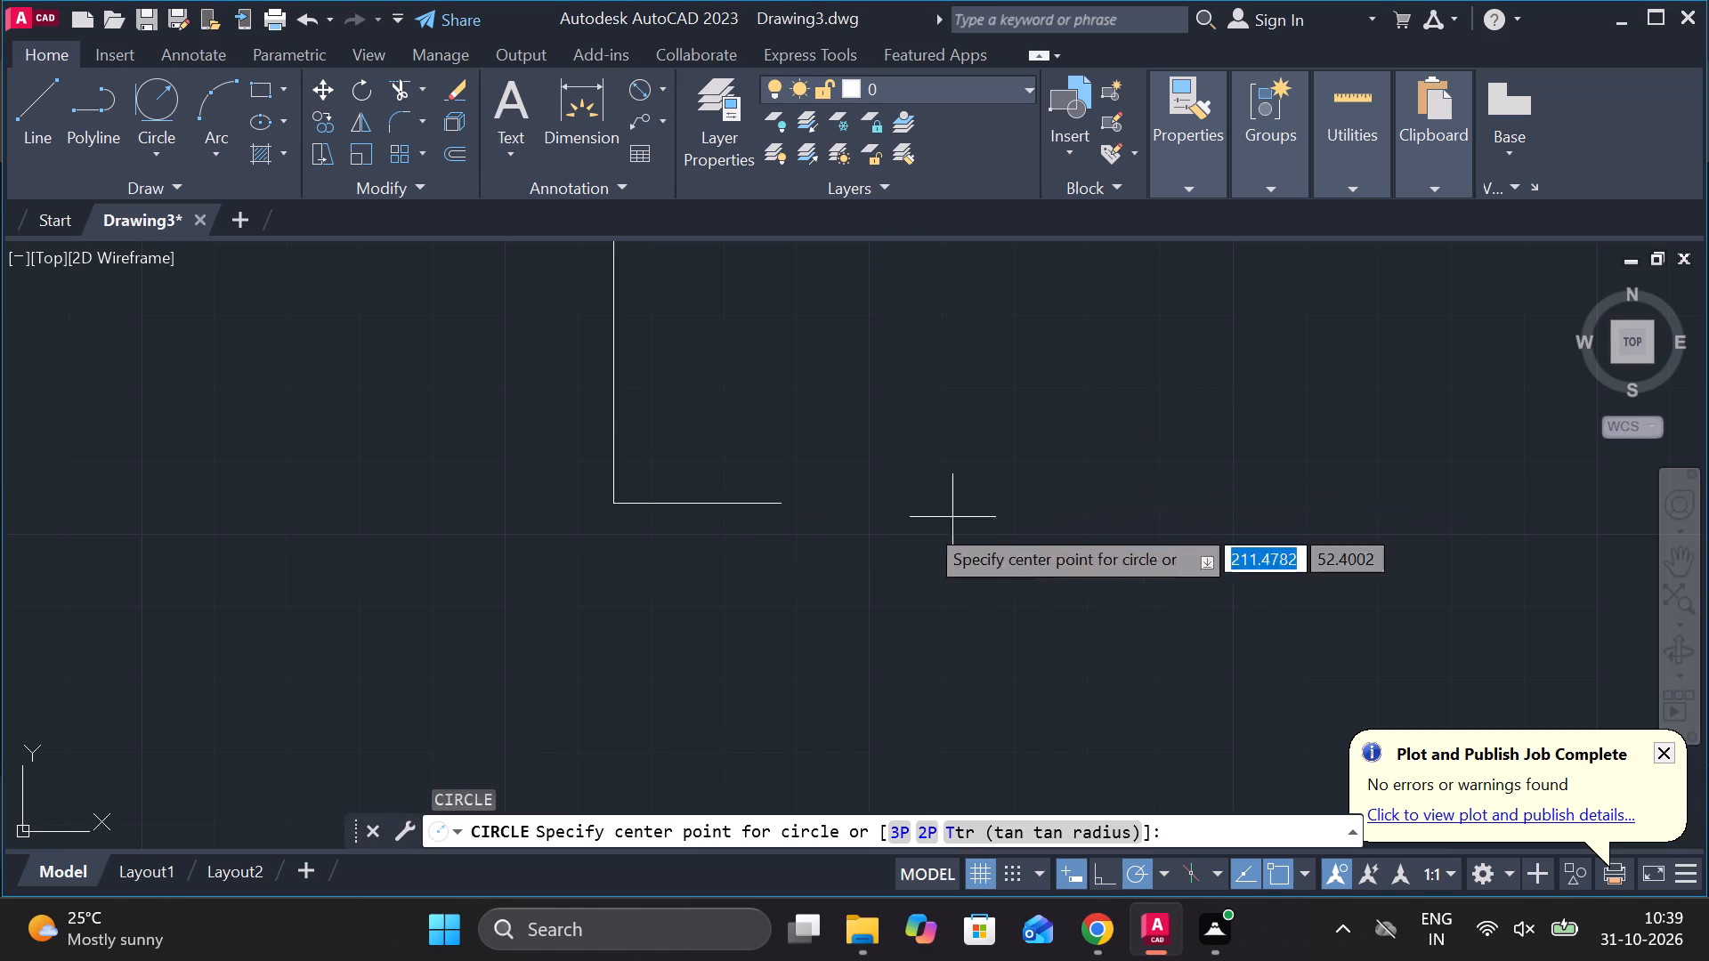
click(788, 502)
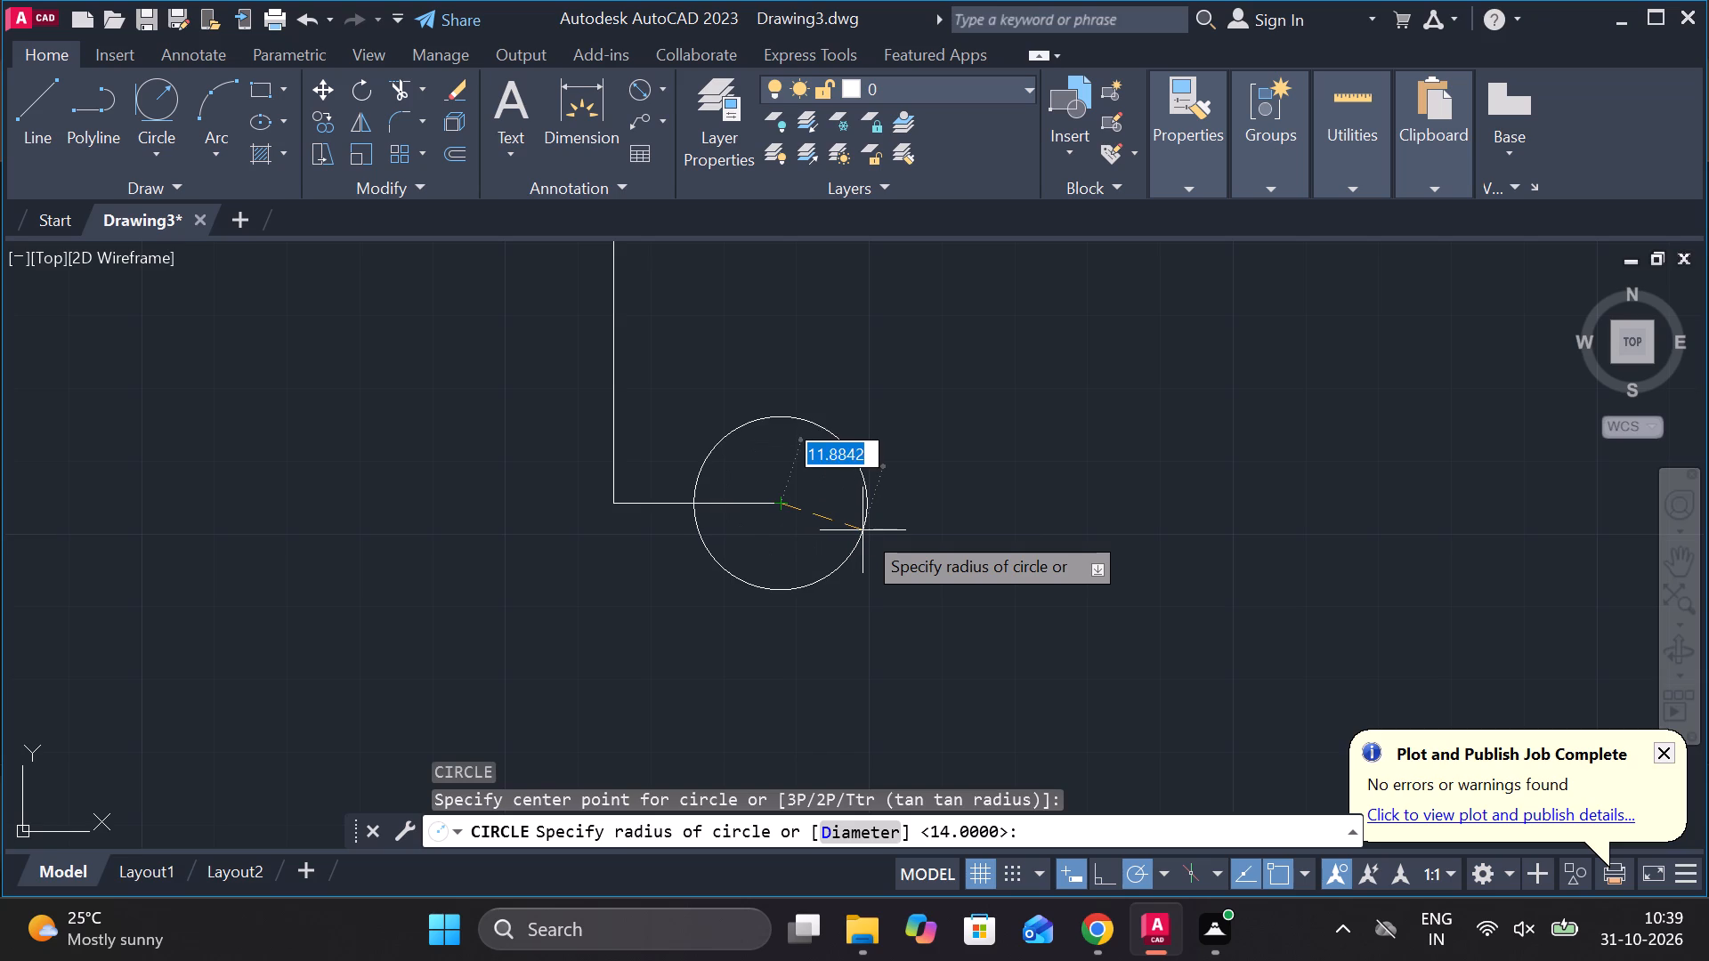
text(14)
key(space)
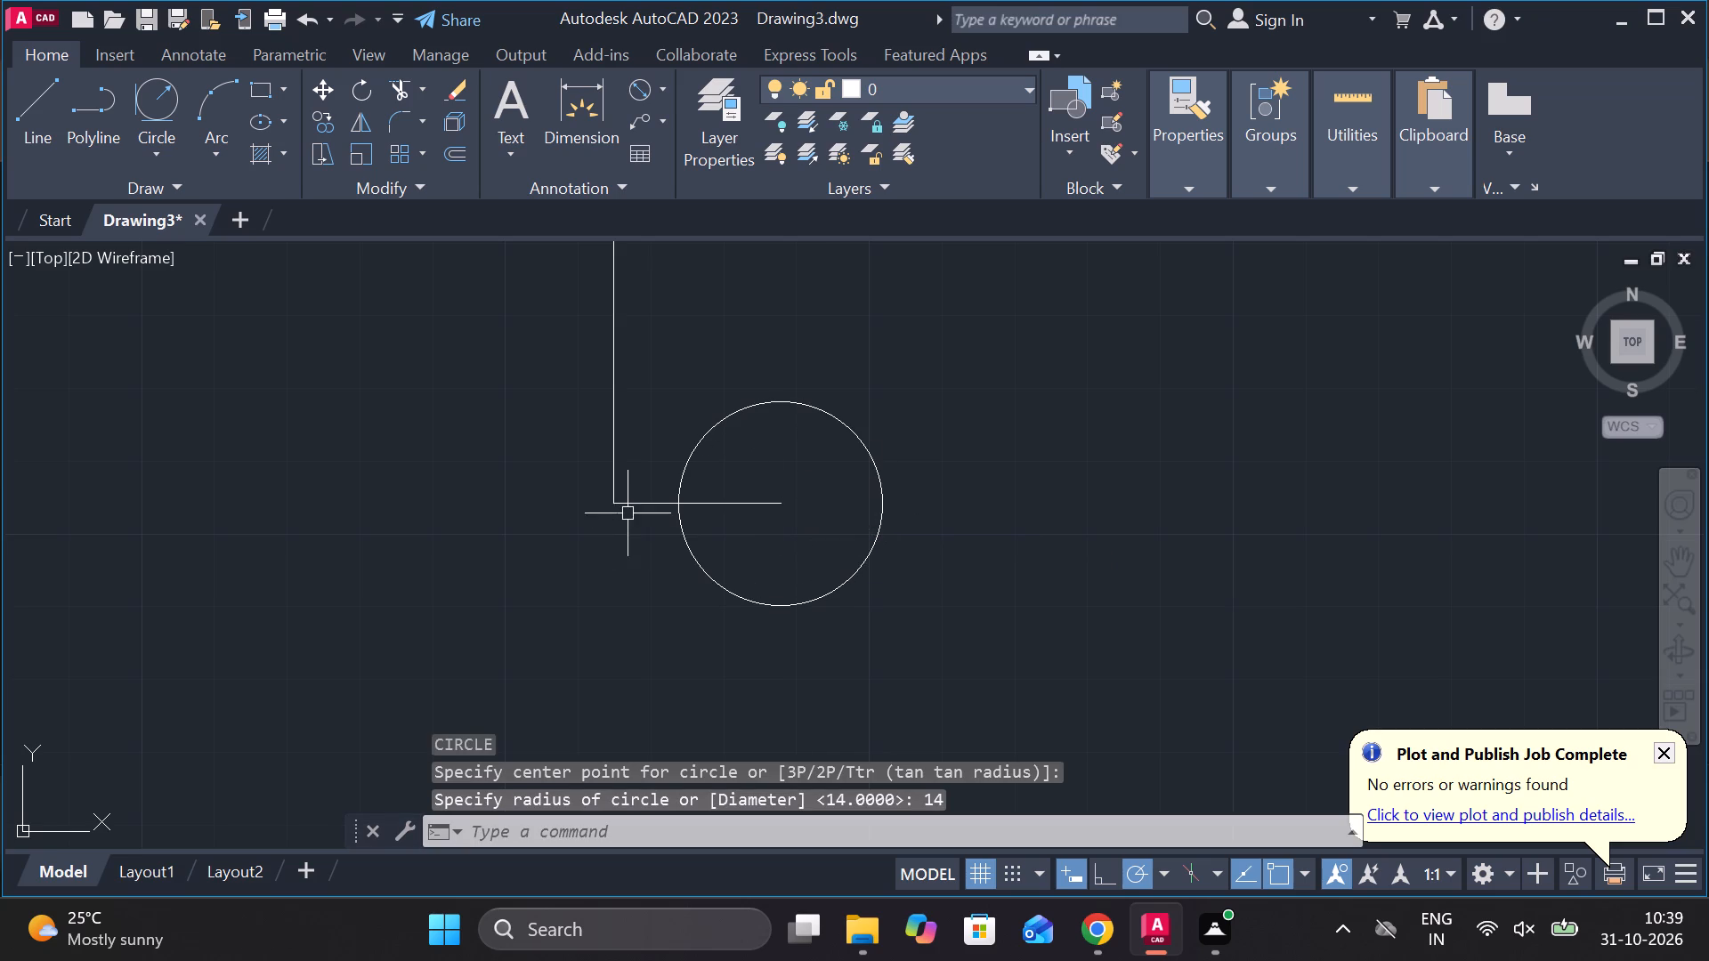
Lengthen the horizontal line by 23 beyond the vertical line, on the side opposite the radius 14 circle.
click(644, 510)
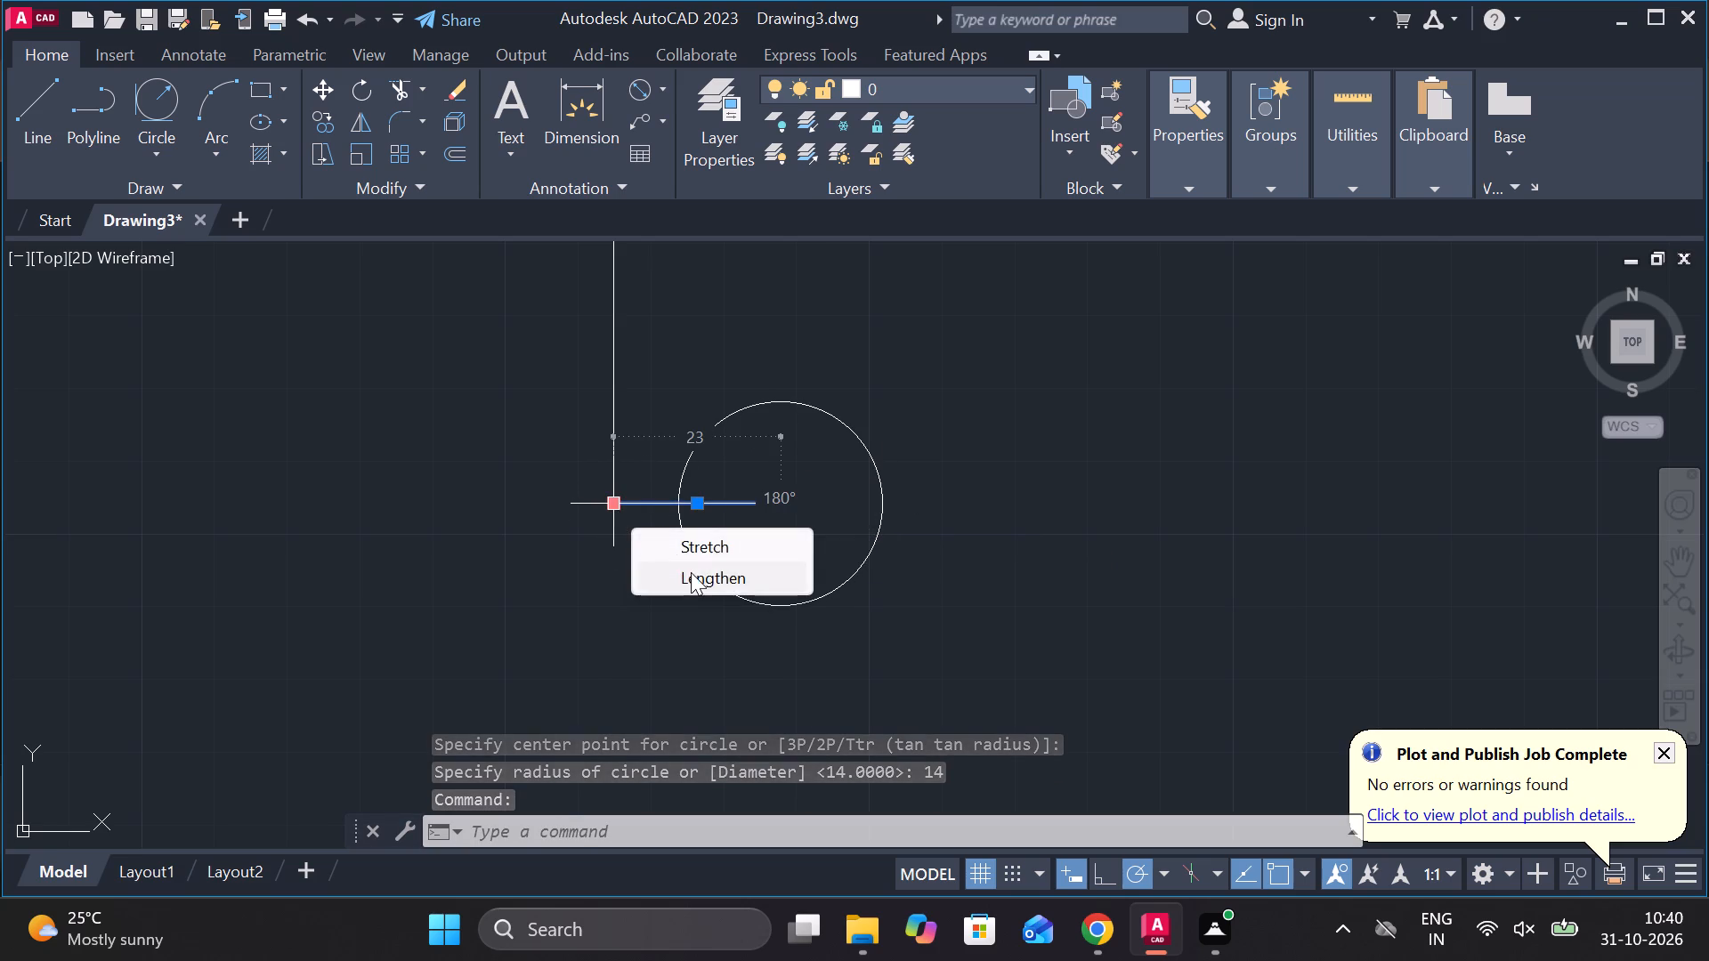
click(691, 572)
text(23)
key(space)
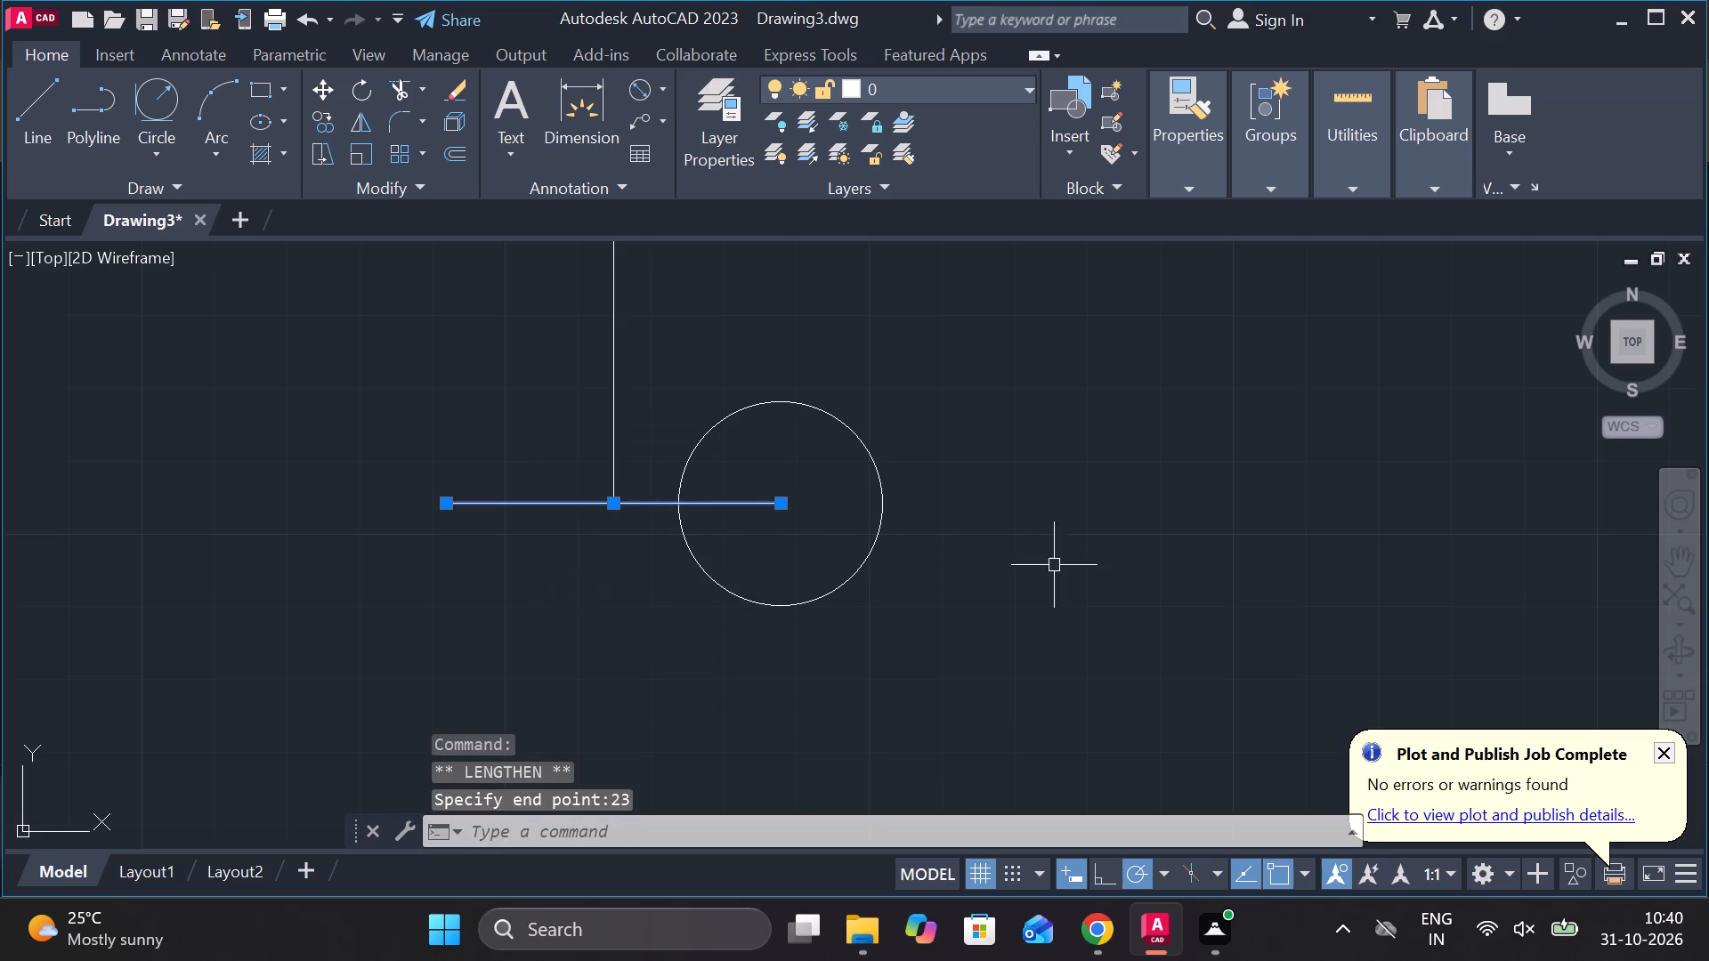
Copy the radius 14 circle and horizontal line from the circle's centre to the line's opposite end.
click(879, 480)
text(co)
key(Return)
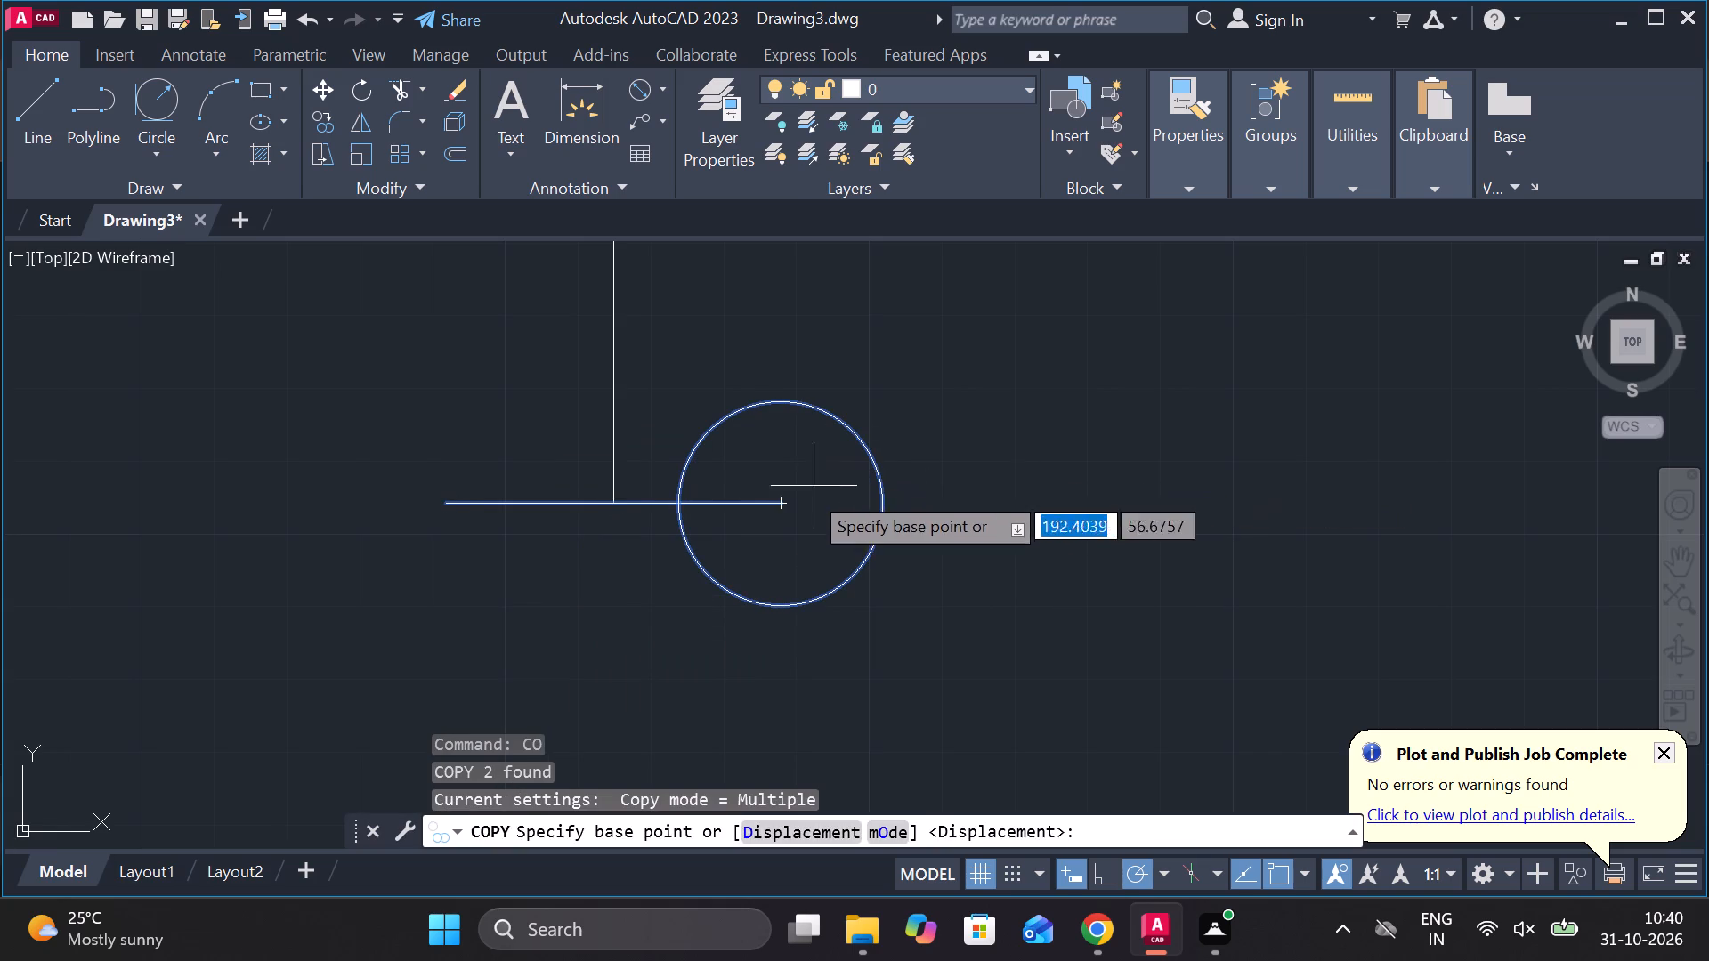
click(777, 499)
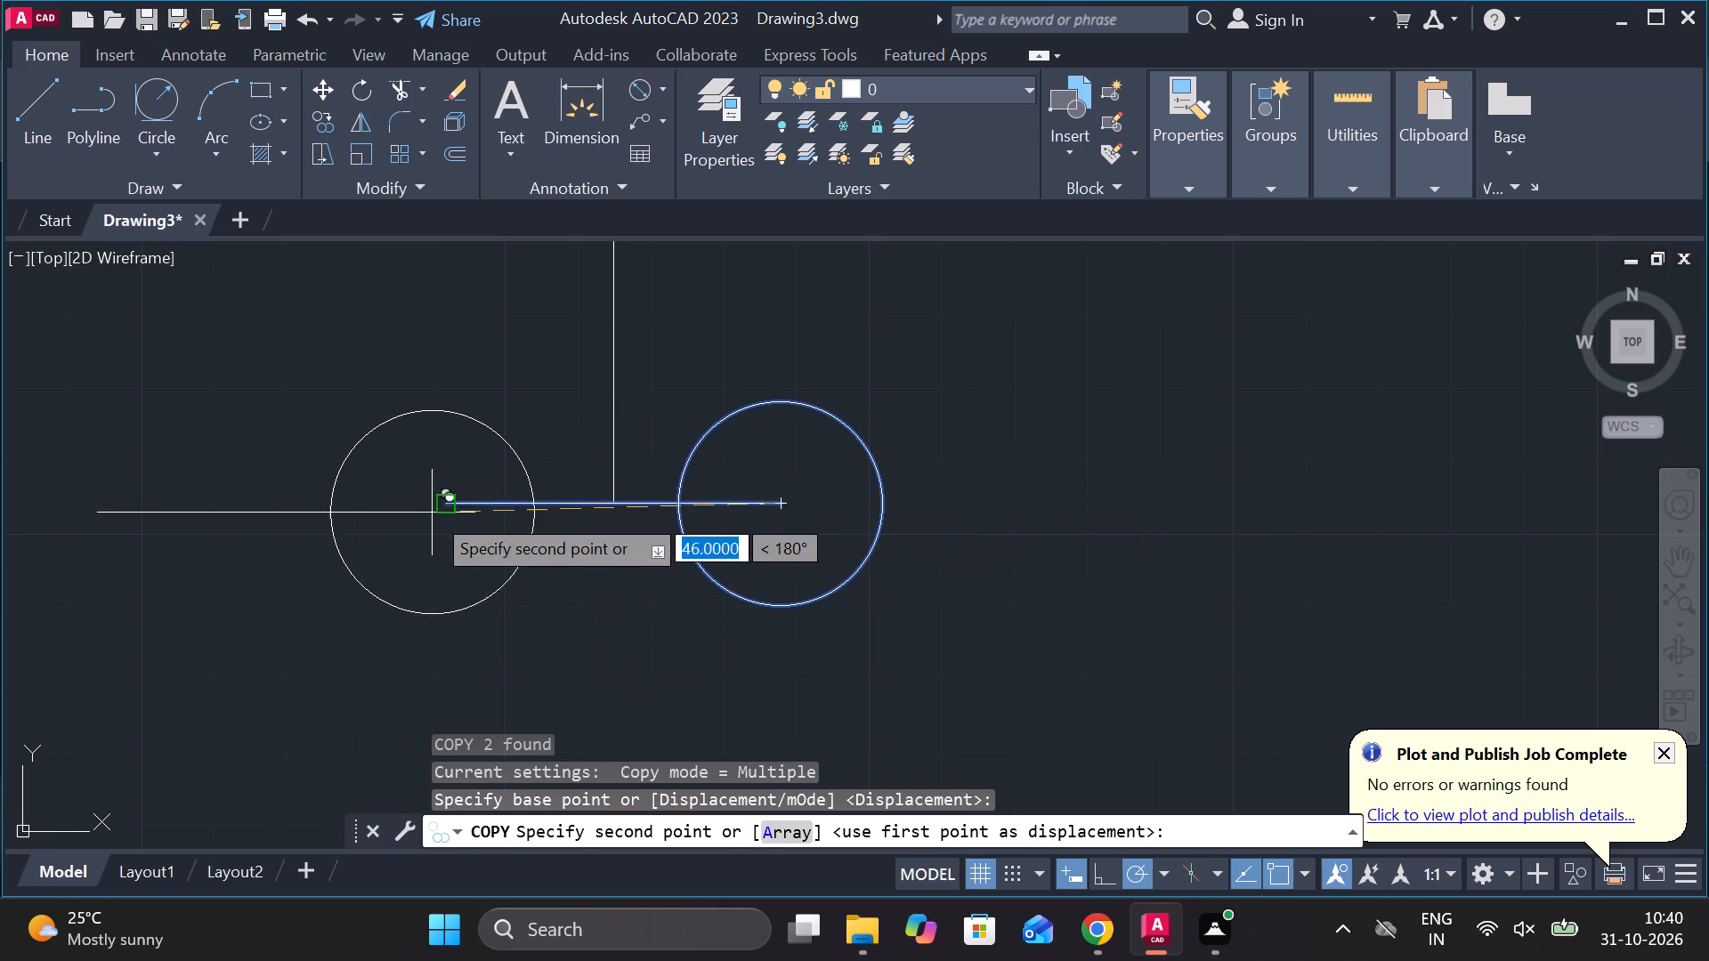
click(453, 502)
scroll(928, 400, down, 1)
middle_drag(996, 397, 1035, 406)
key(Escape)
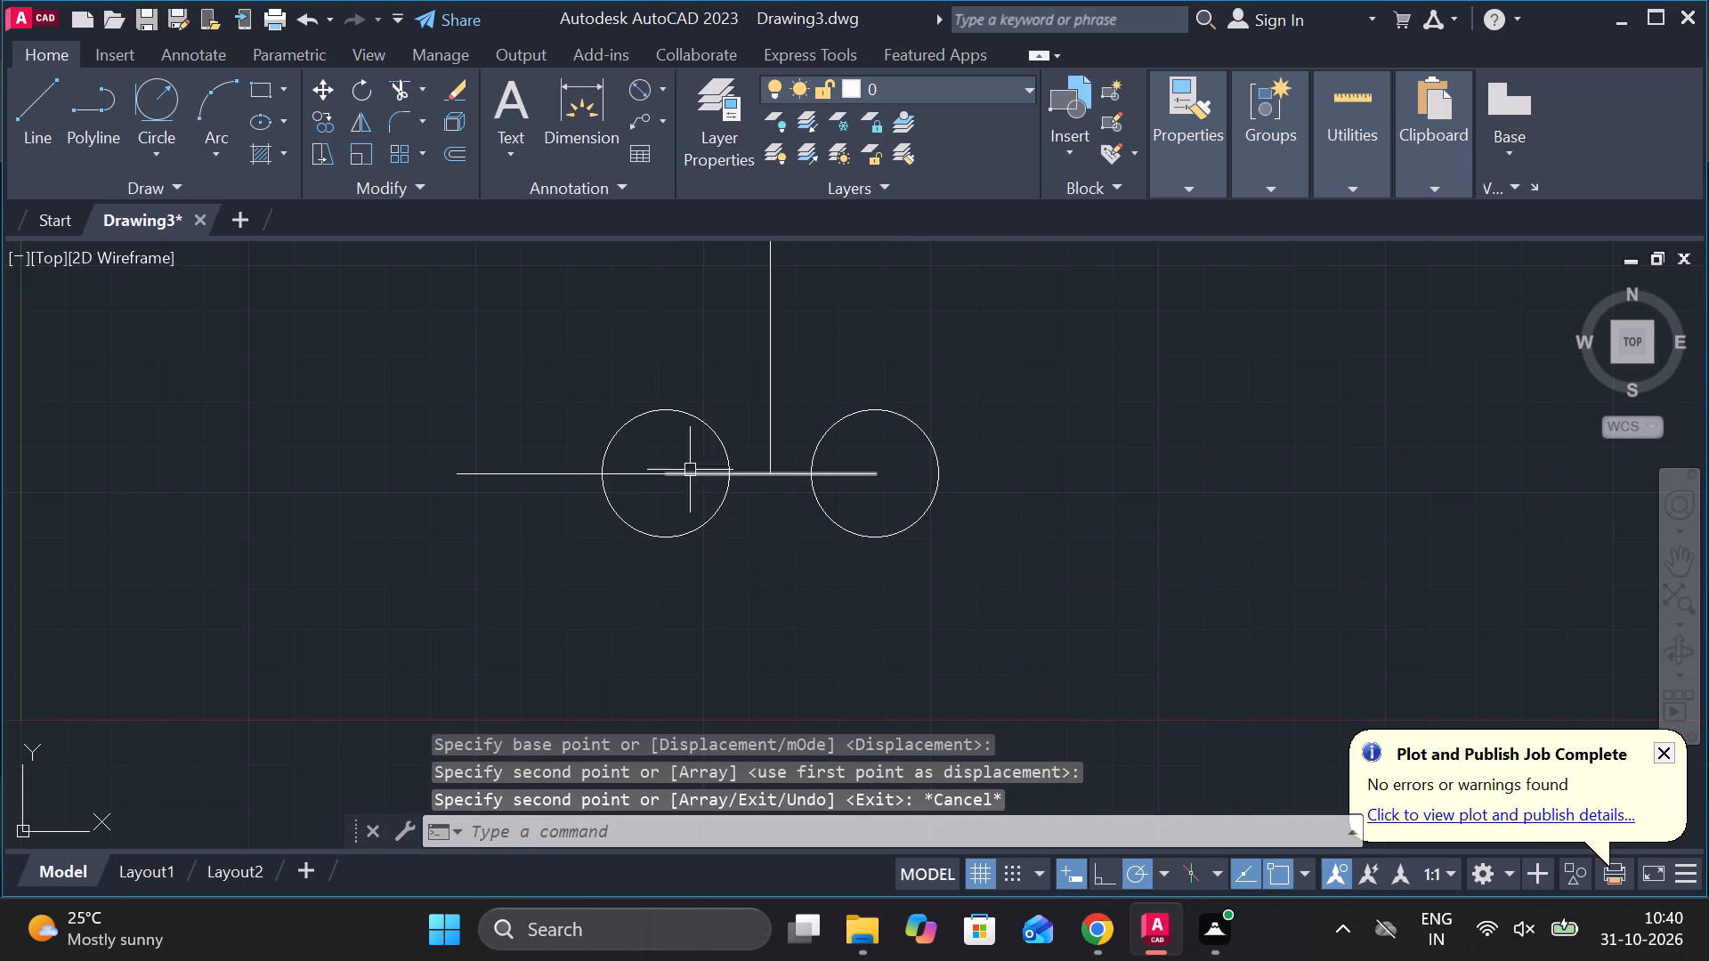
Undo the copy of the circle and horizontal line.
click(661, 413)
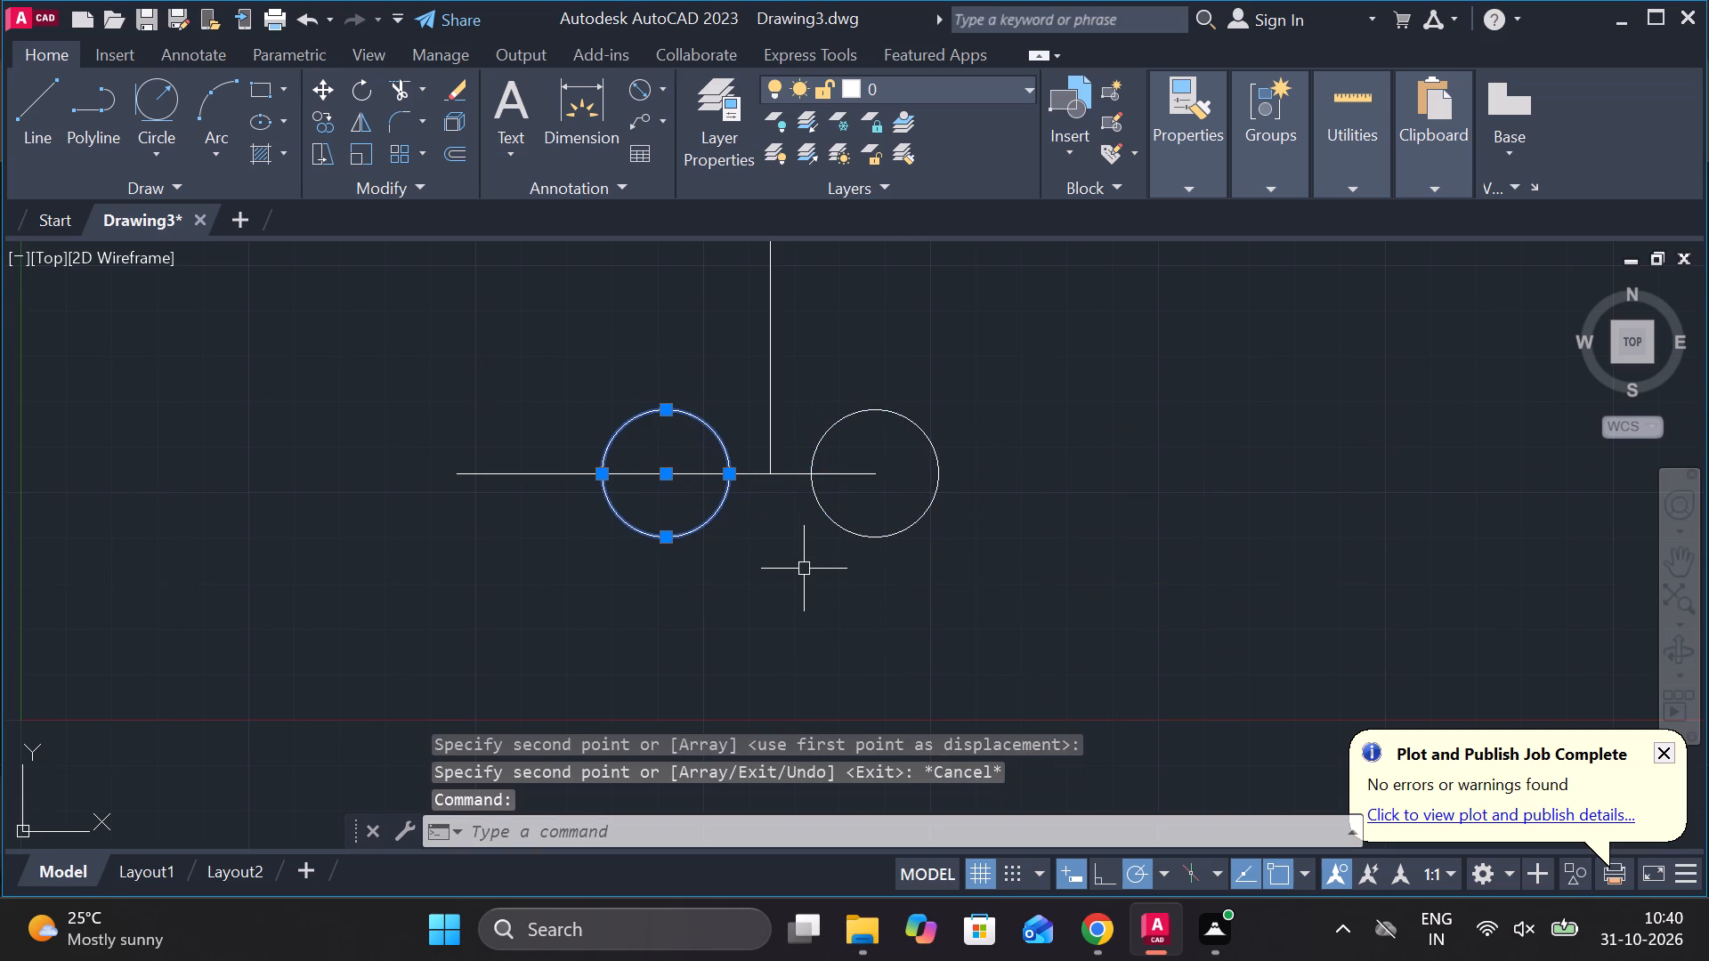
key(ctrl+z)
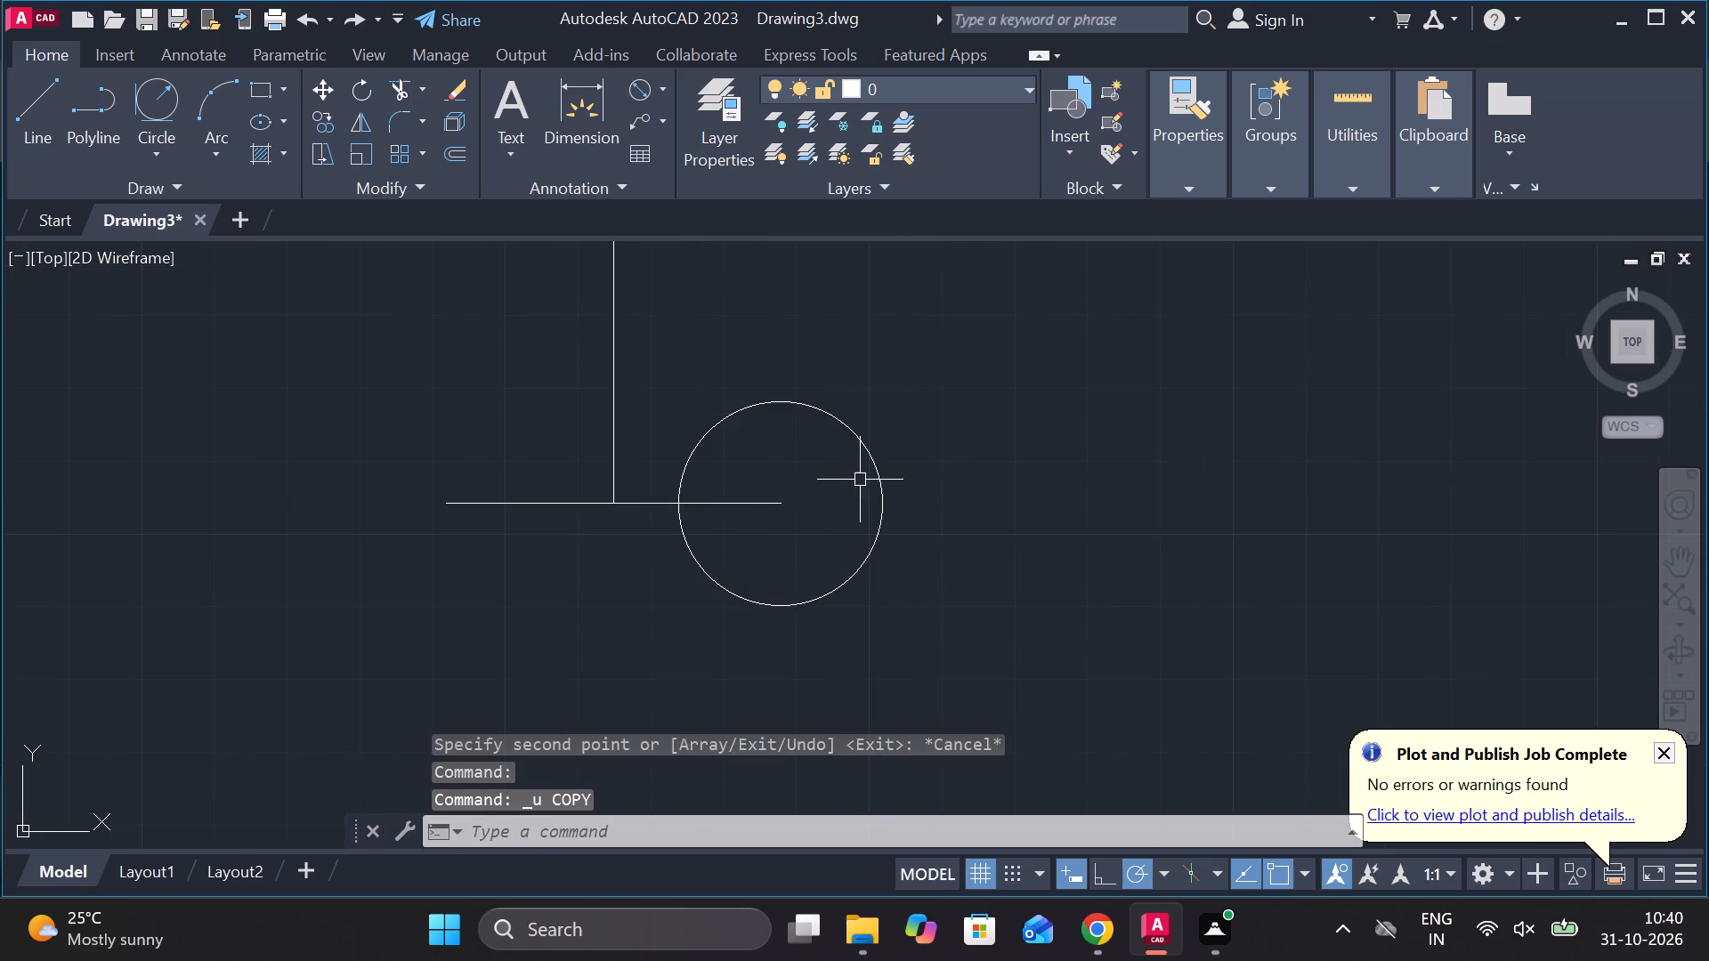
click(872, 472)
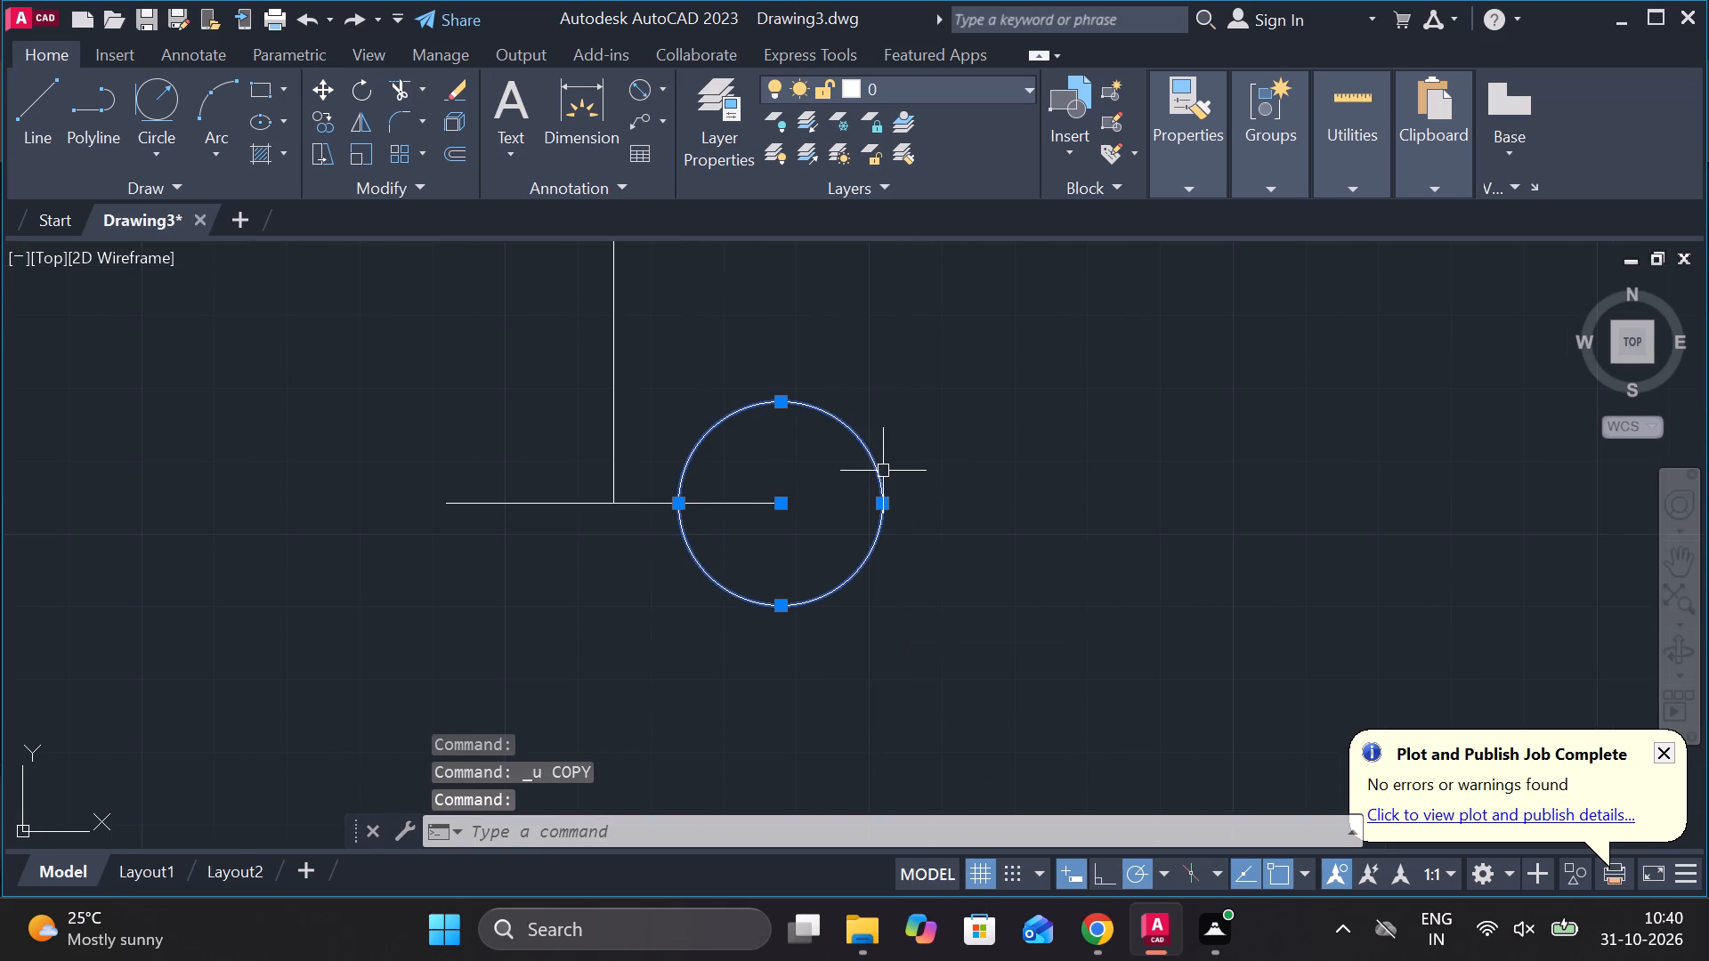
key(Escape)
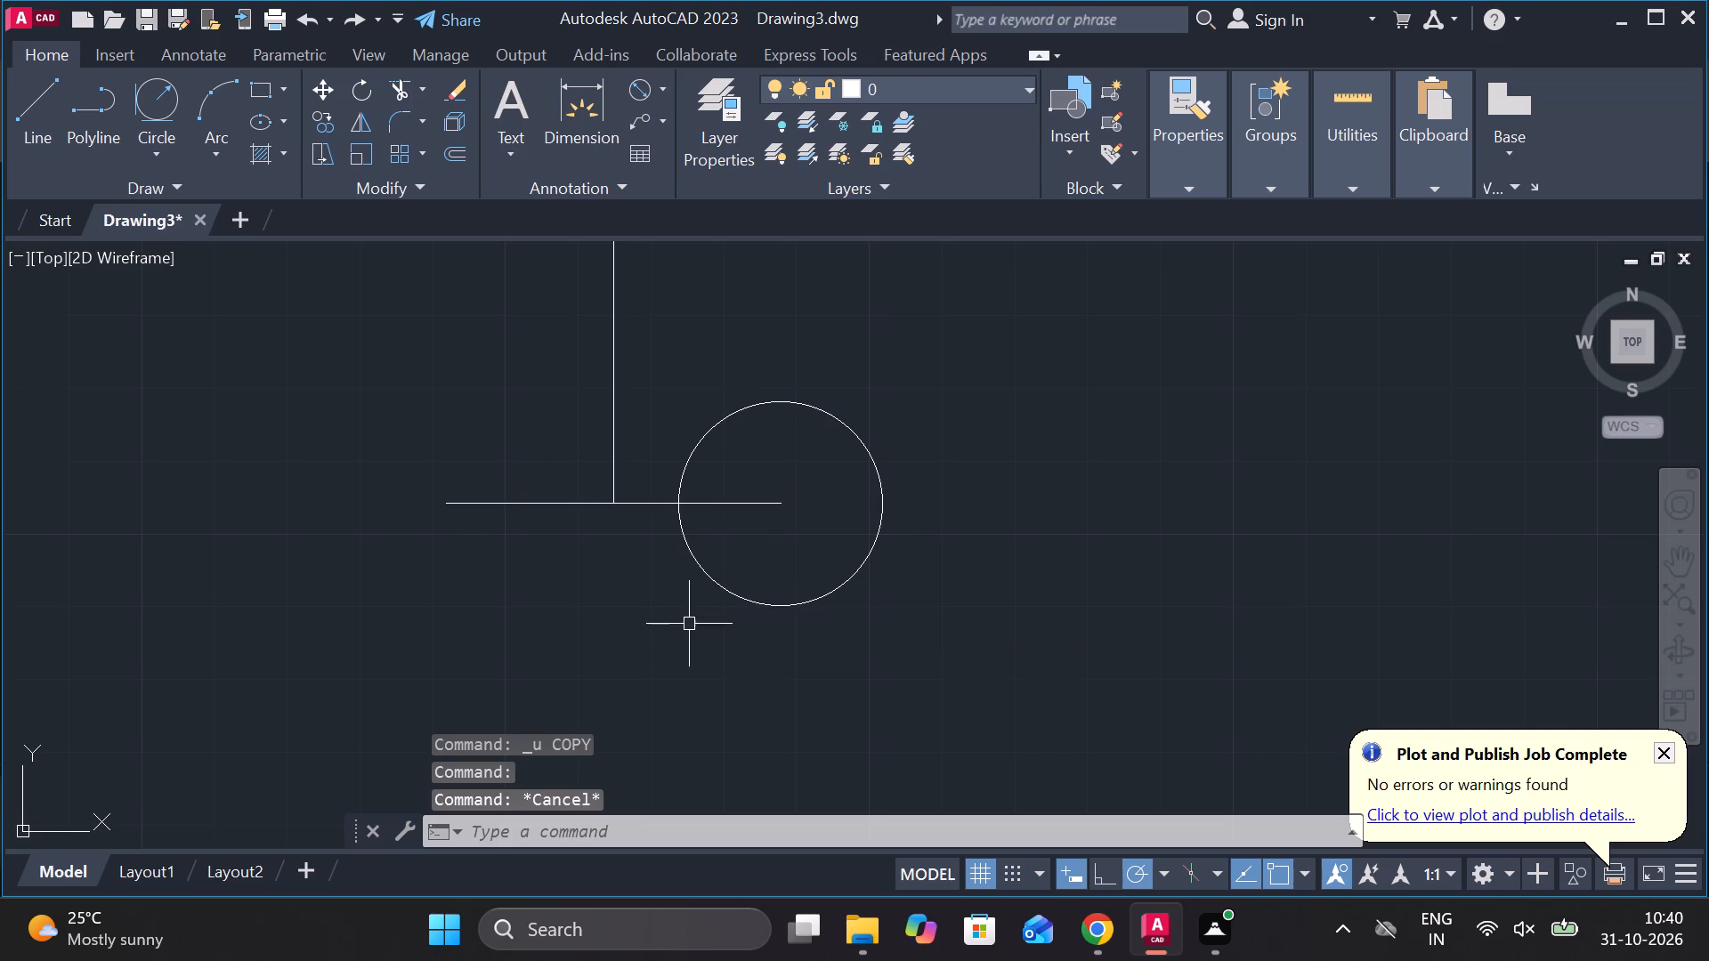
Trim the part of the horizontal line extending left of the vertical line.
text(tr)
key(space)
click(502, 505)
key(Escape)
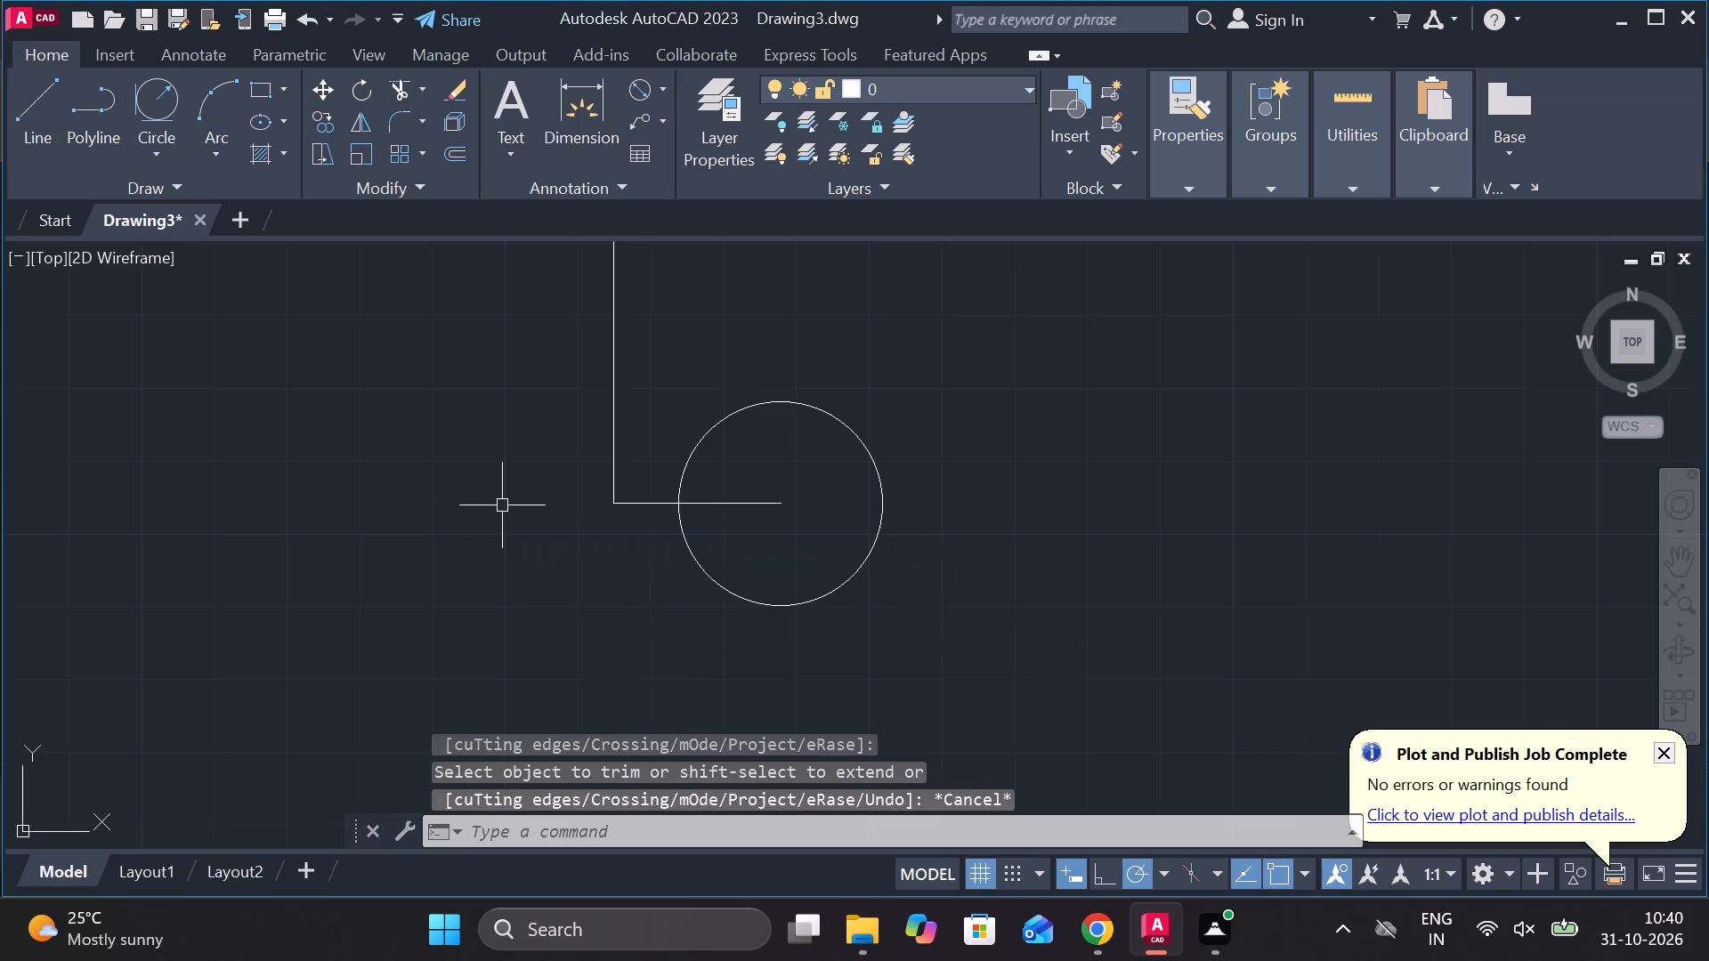
Mirror the radius 14 circle and its horizontal line about the vertical line, keeping the originals.
click(652, 508)
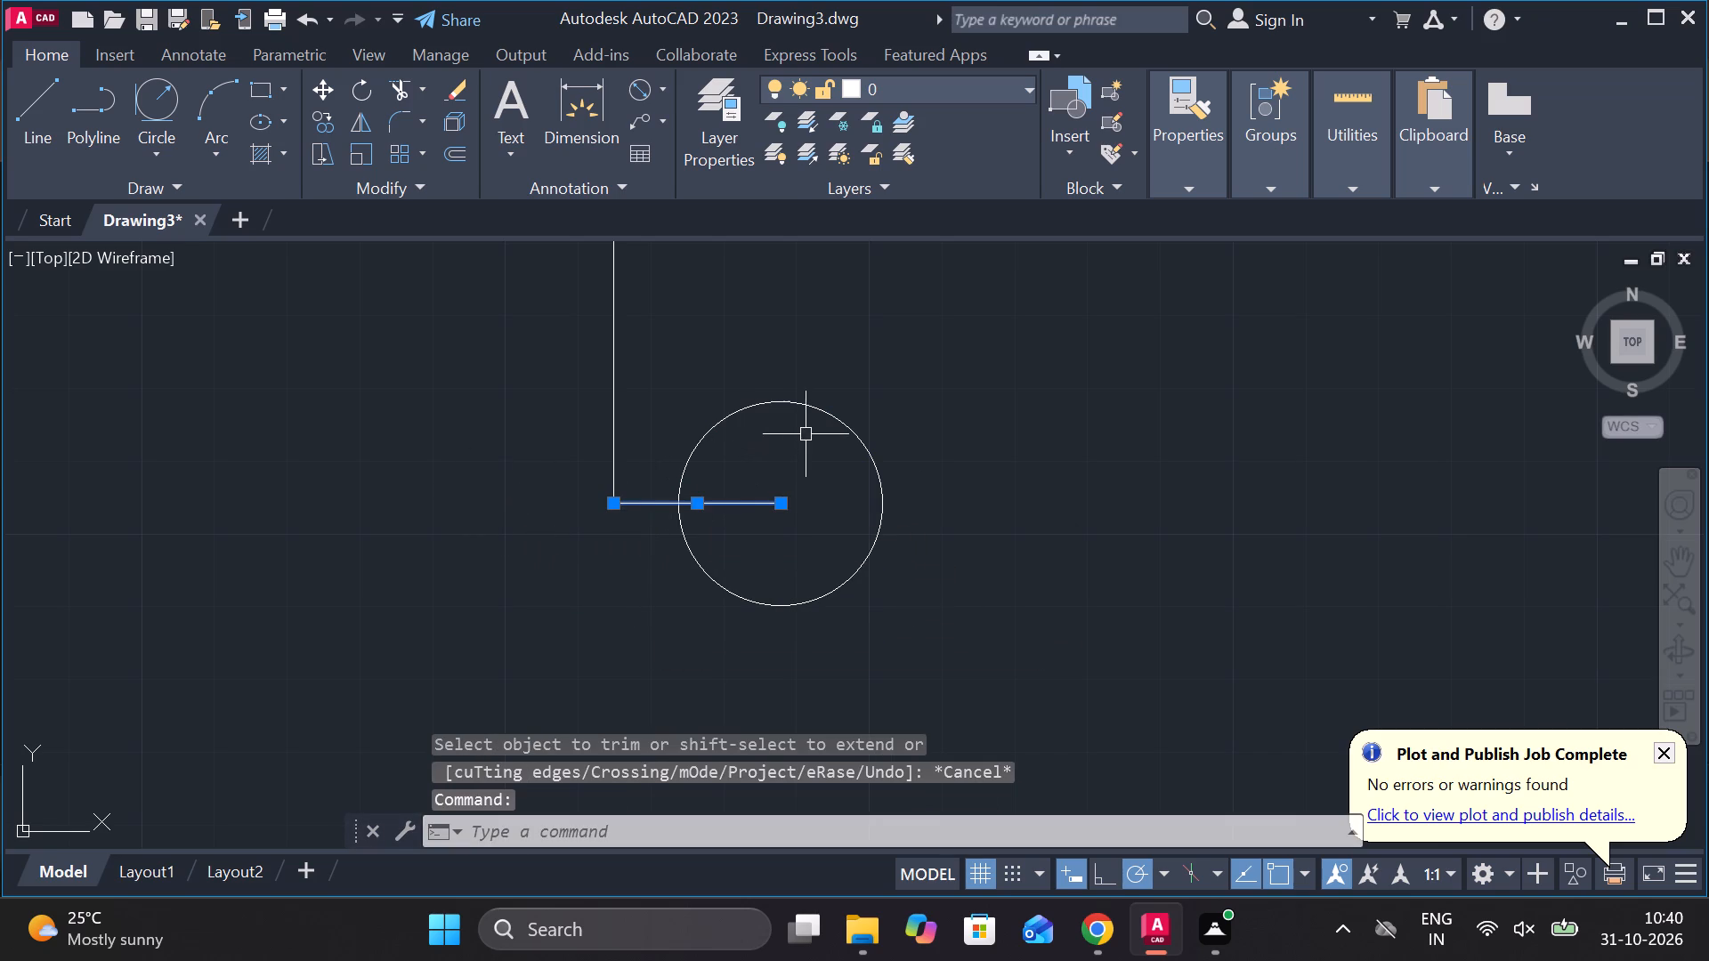
click(871, 457)
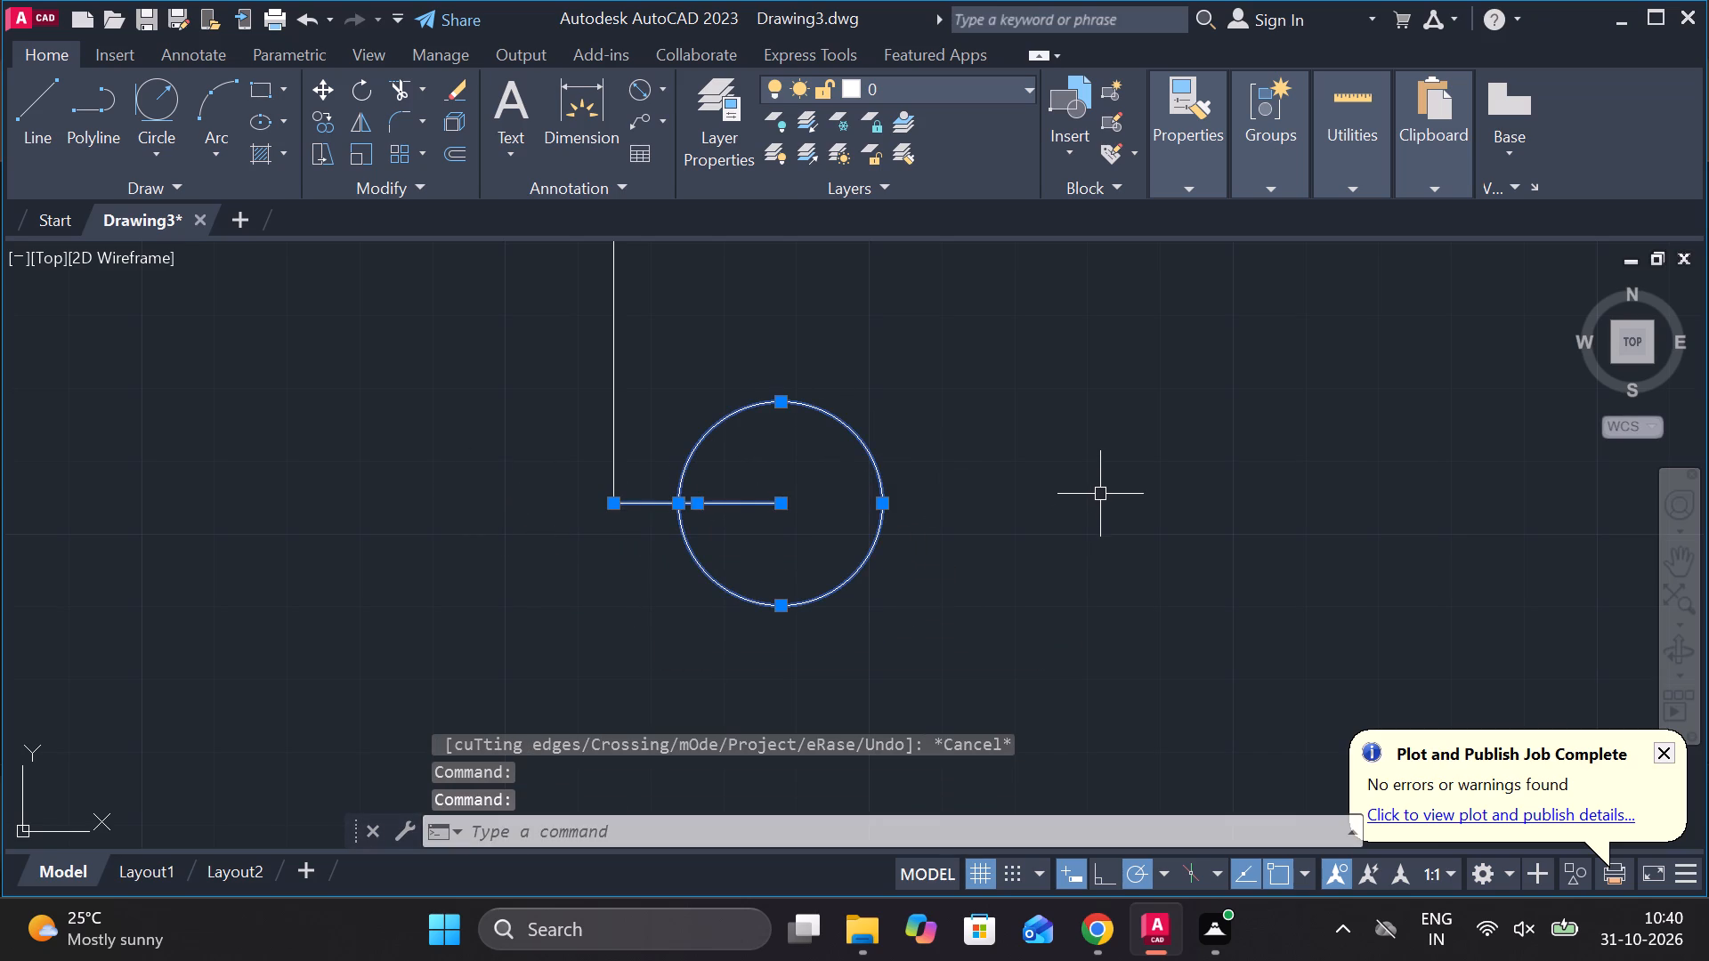
text(mi)
key(Return)
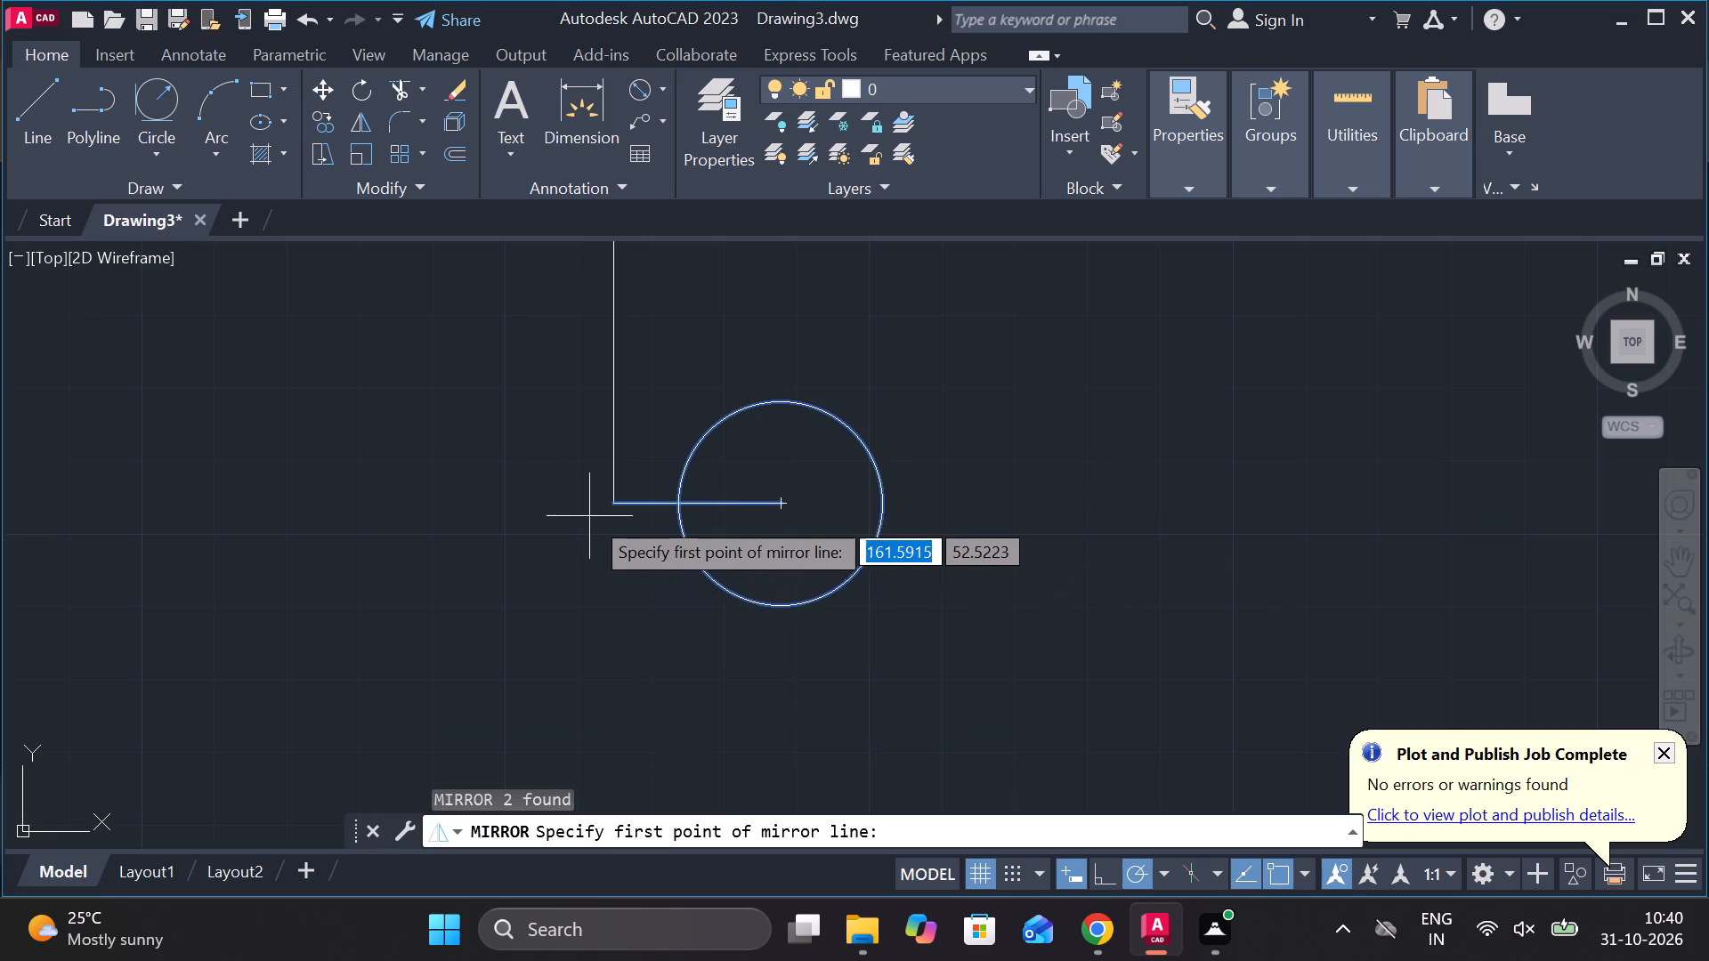
click(621, 508)
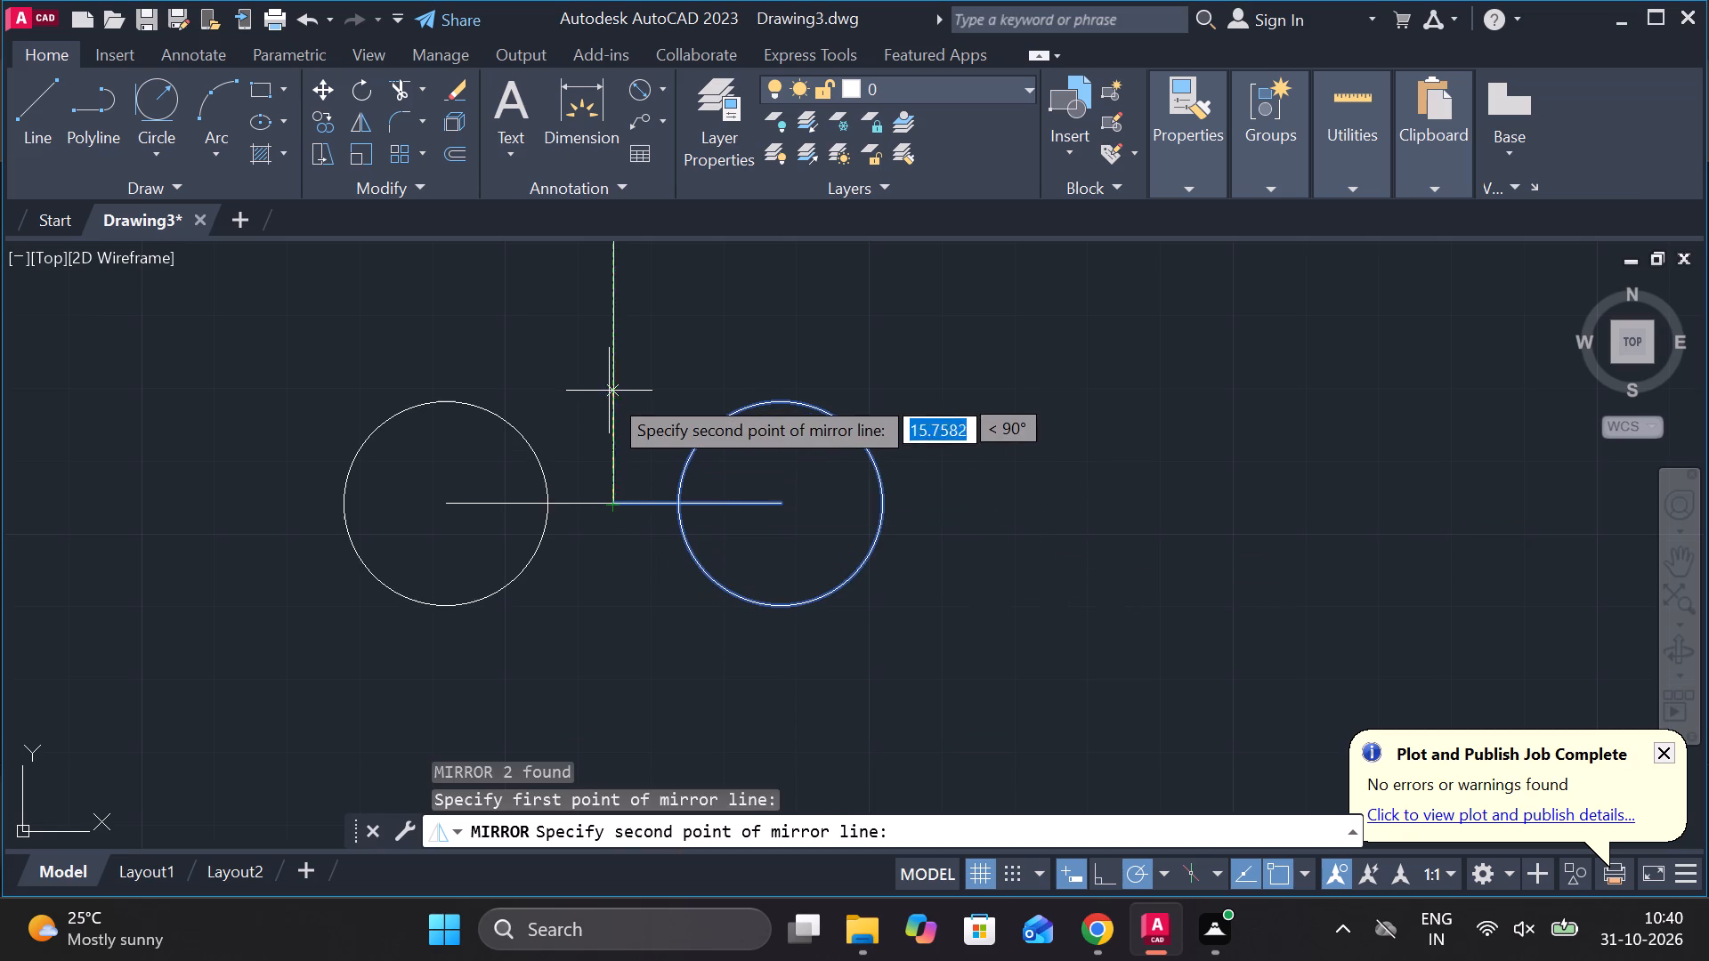
click(612, 408)
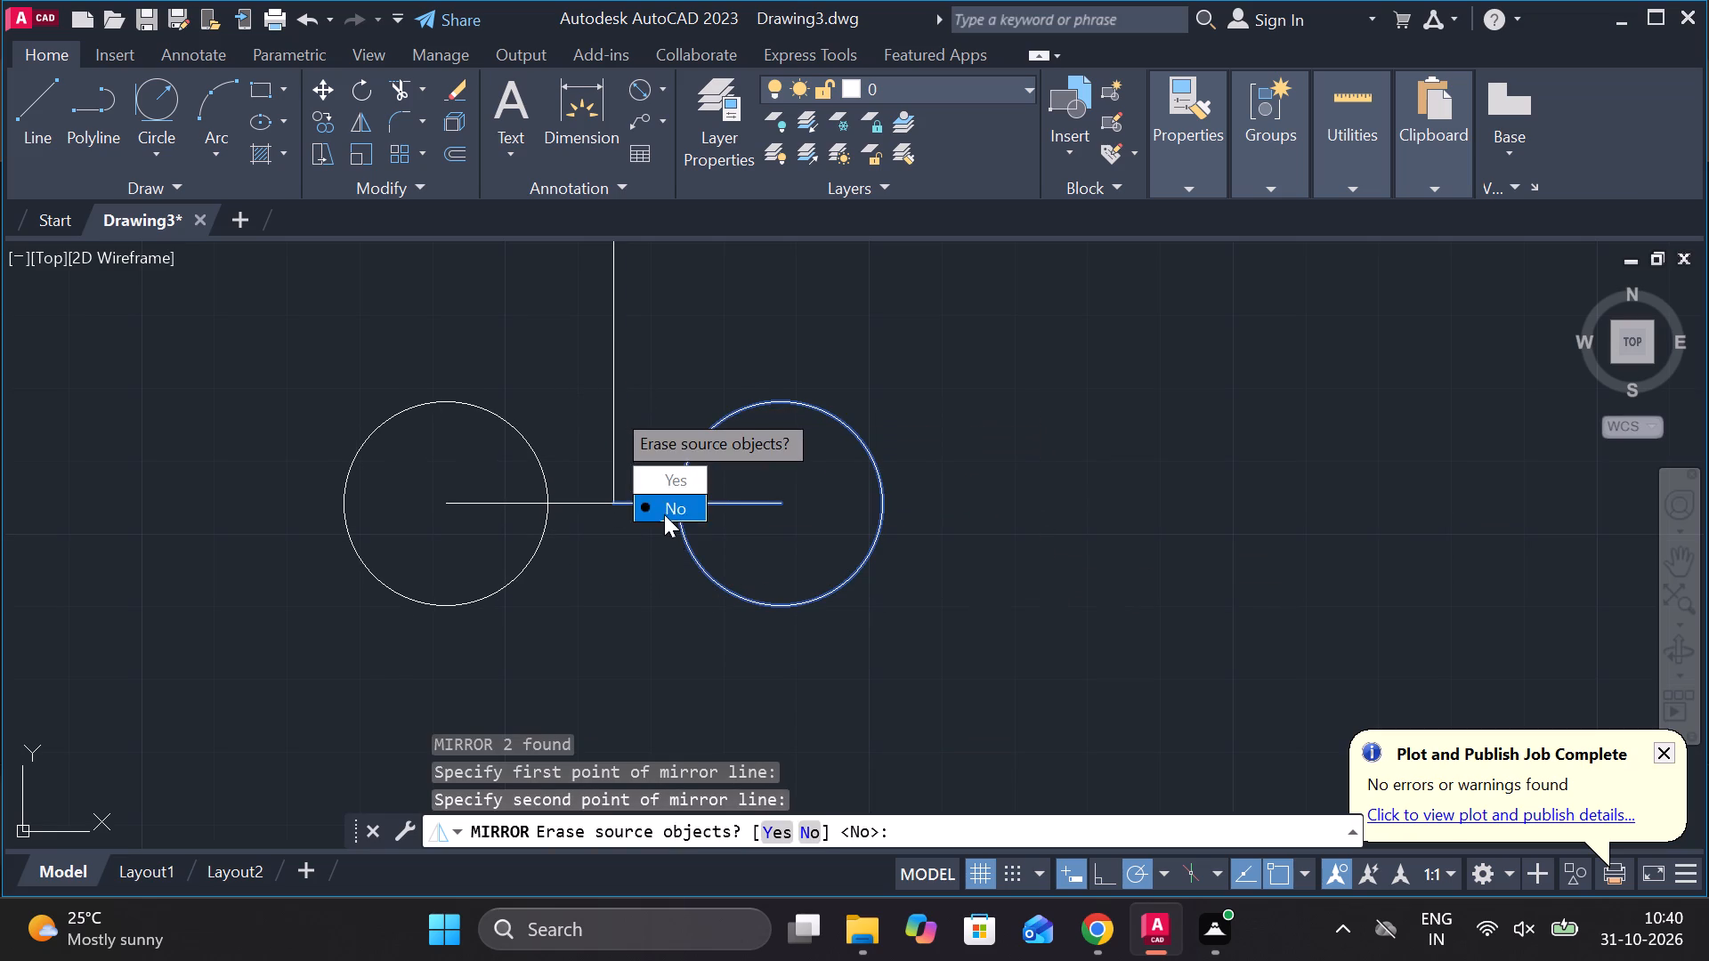
drag(664, 514, 612, 408)
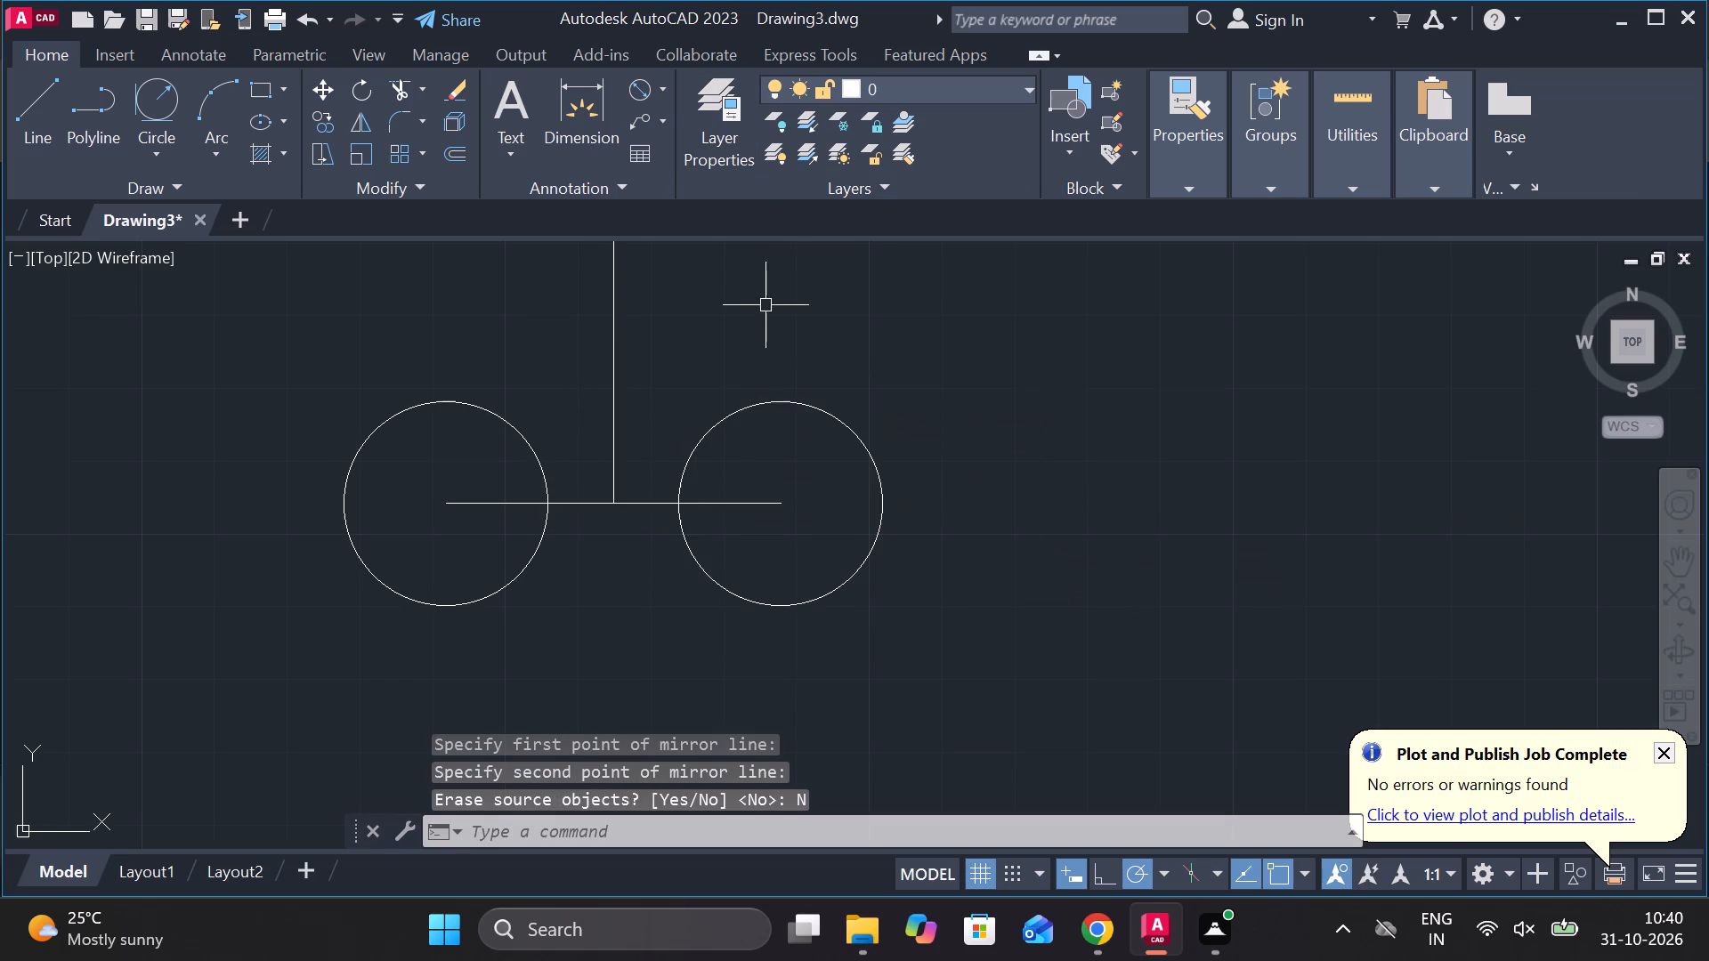
Draw a line 7 long straight down from the centre of the right radius 14 circle.
middle_drag(782, 305, 804, 298)
middle_drag(783, 421, 834, 428)
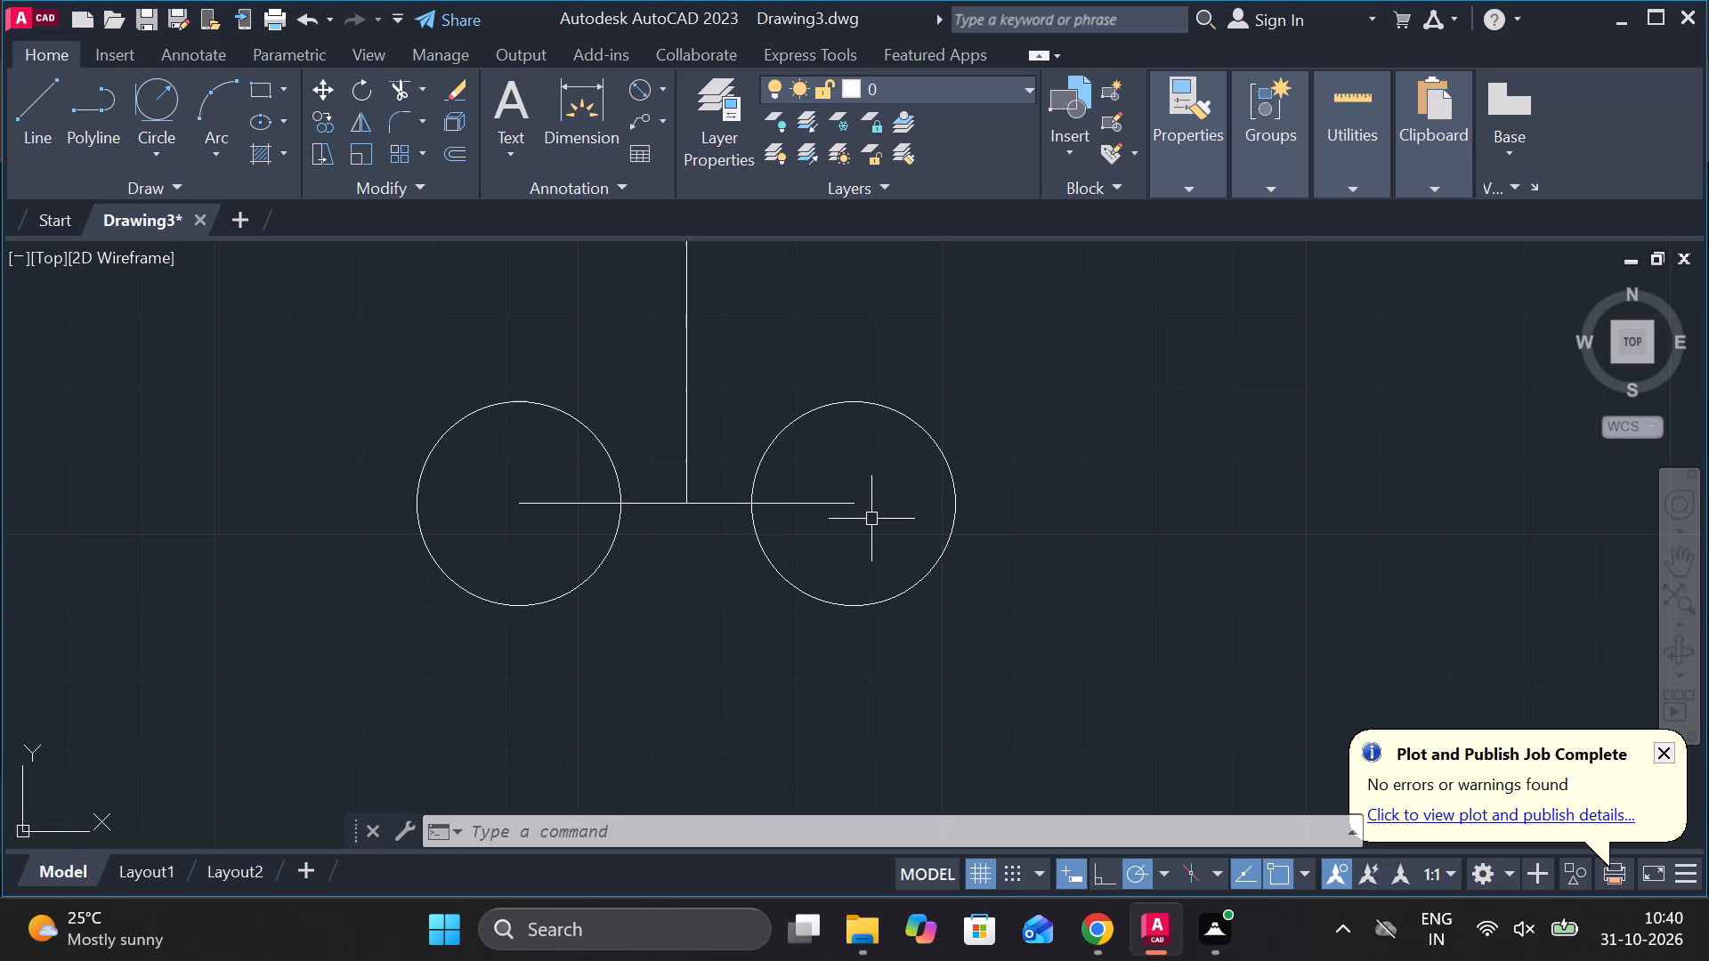
key(l)
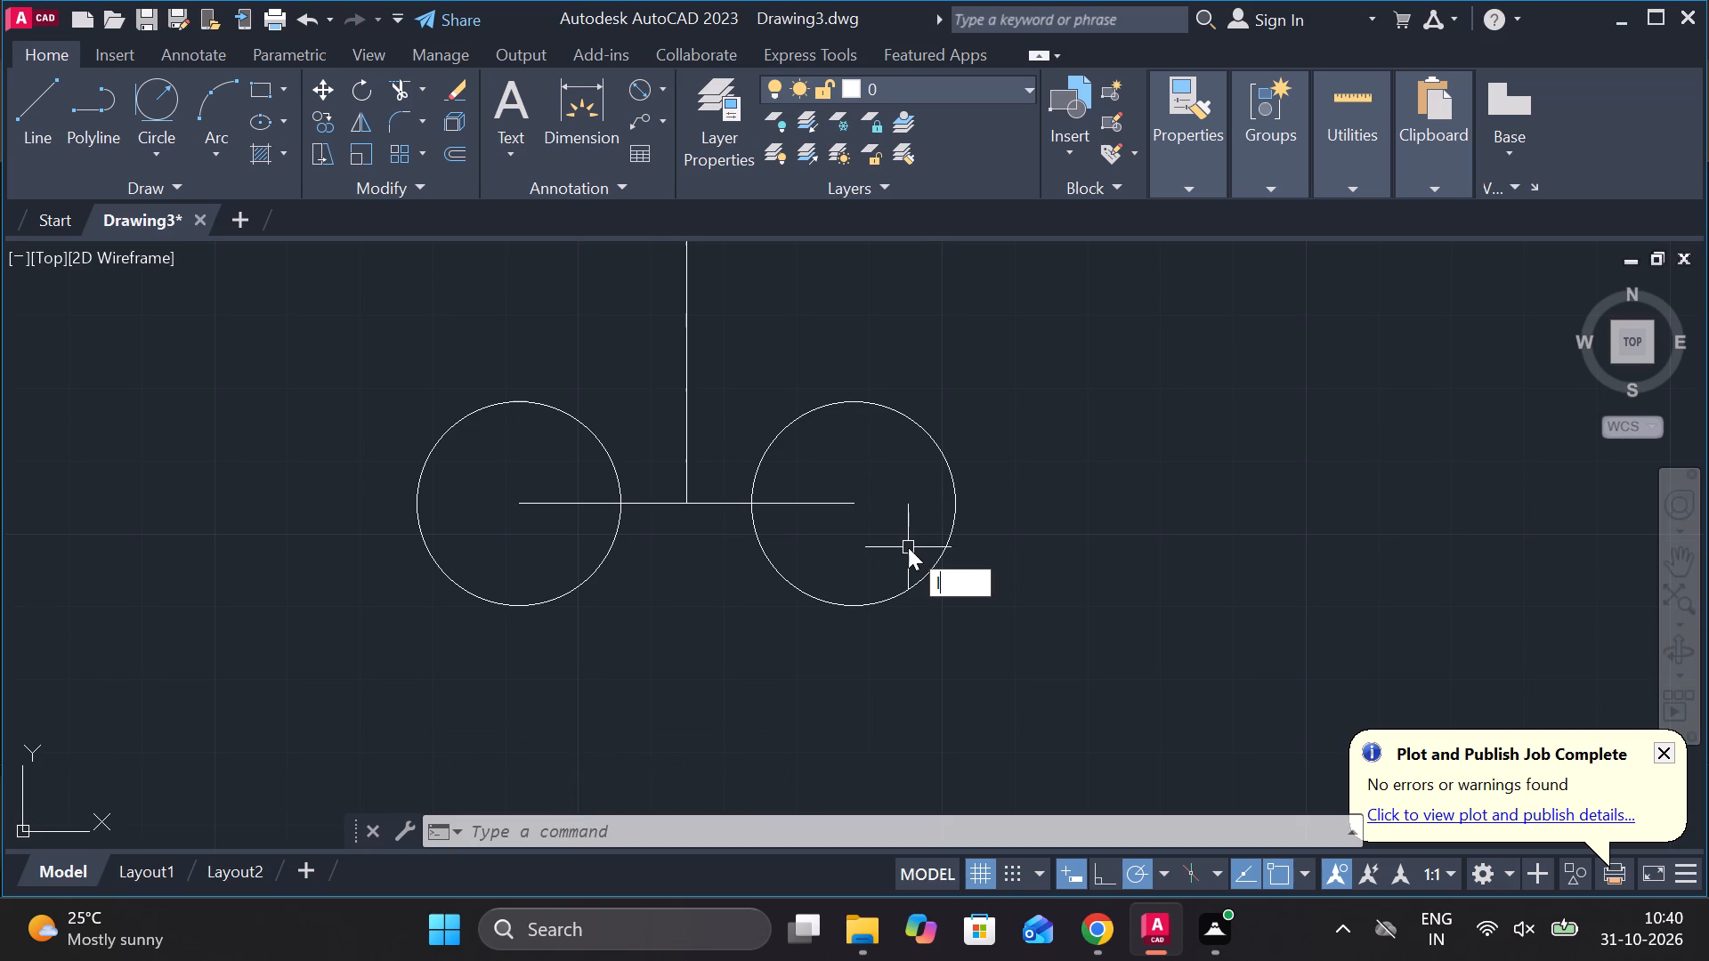
key(Return)
click(854, 513)
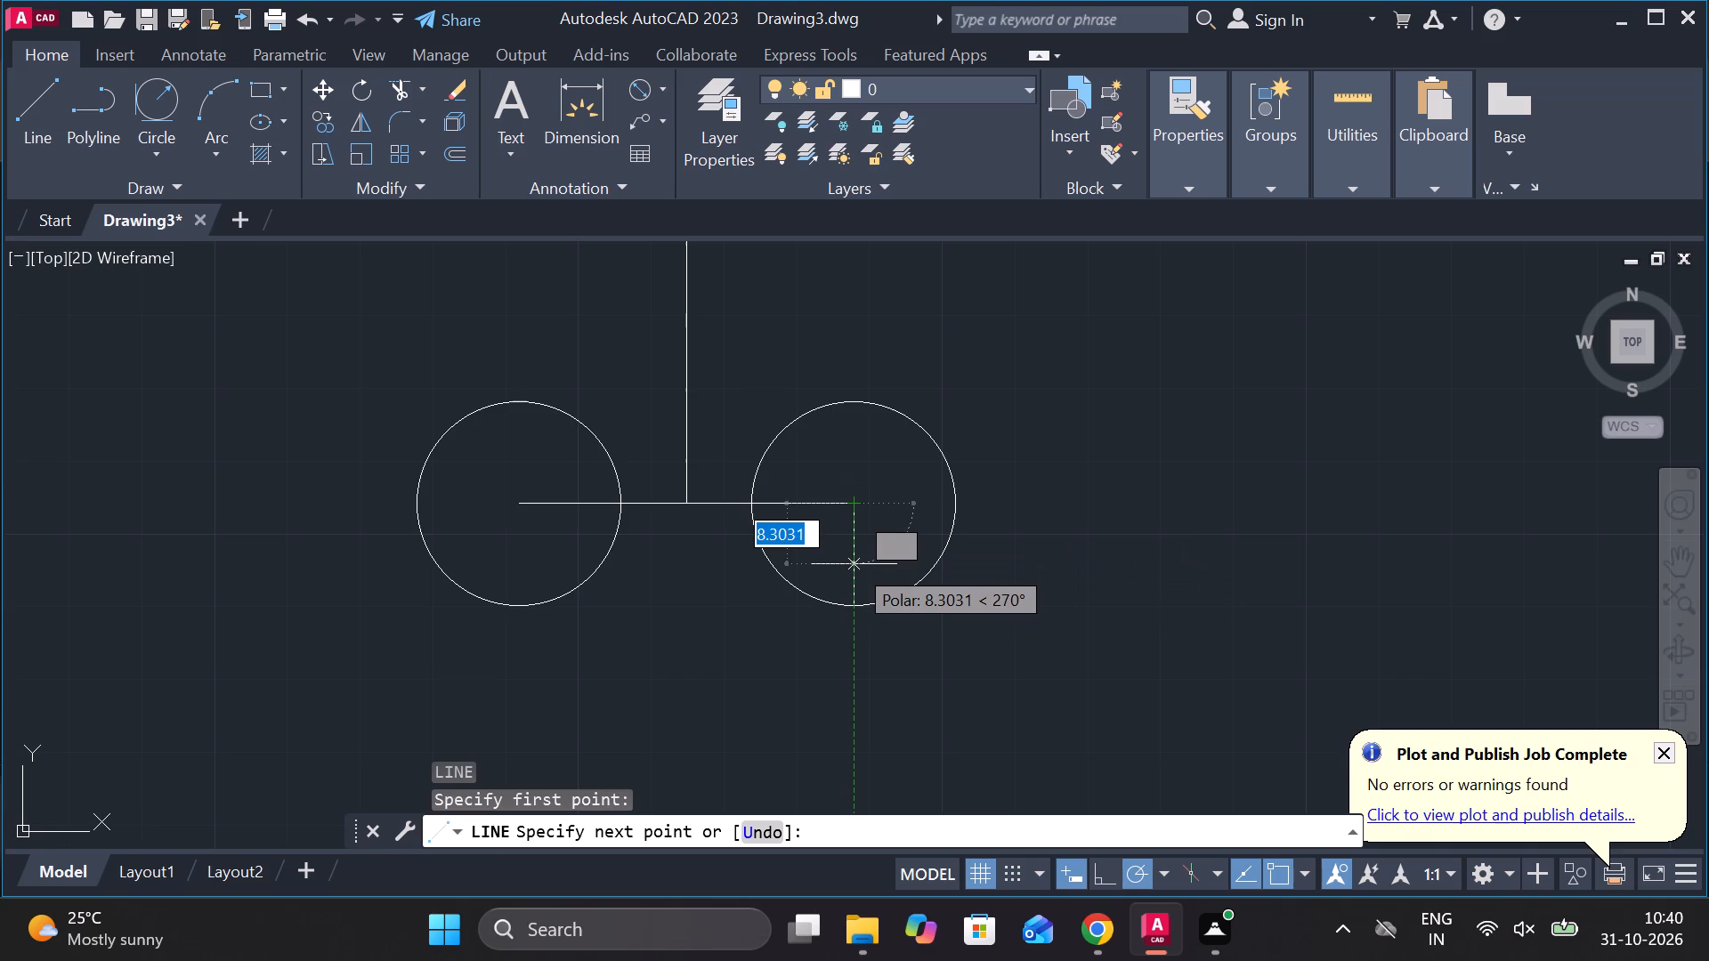
text(7)
key(space)
key(Escape)
Draw a radius 27 circle centred on the lower end of the 7-long line in the right circle.
text(c)
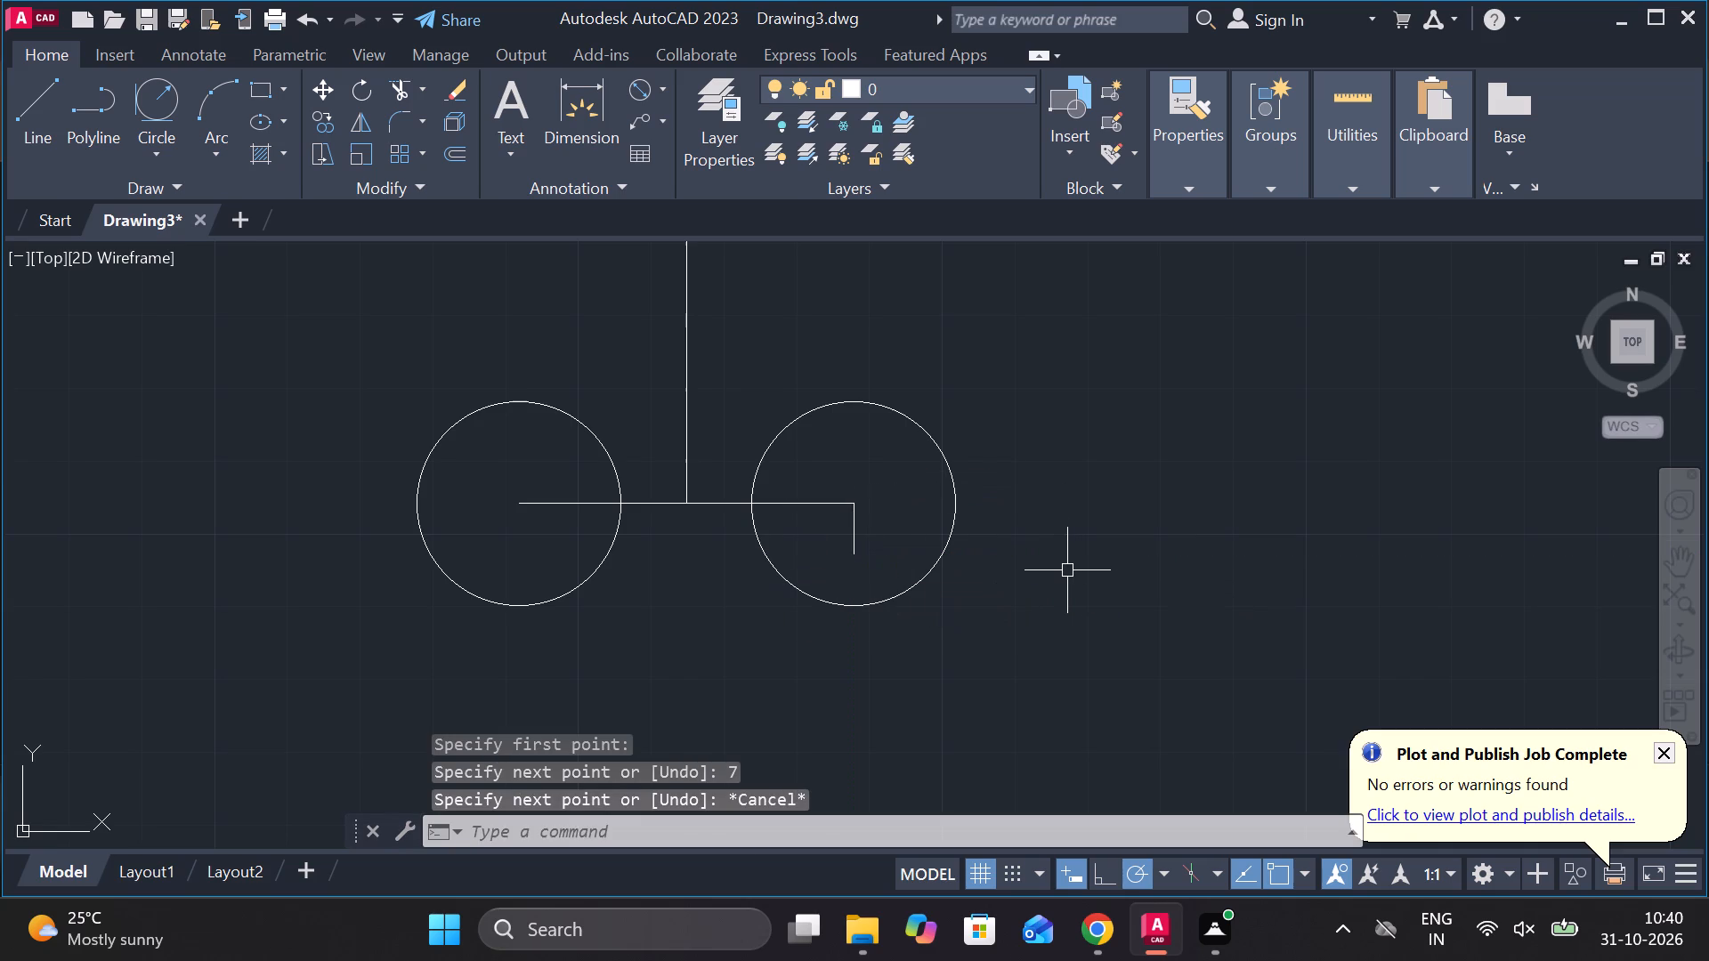
key(space)
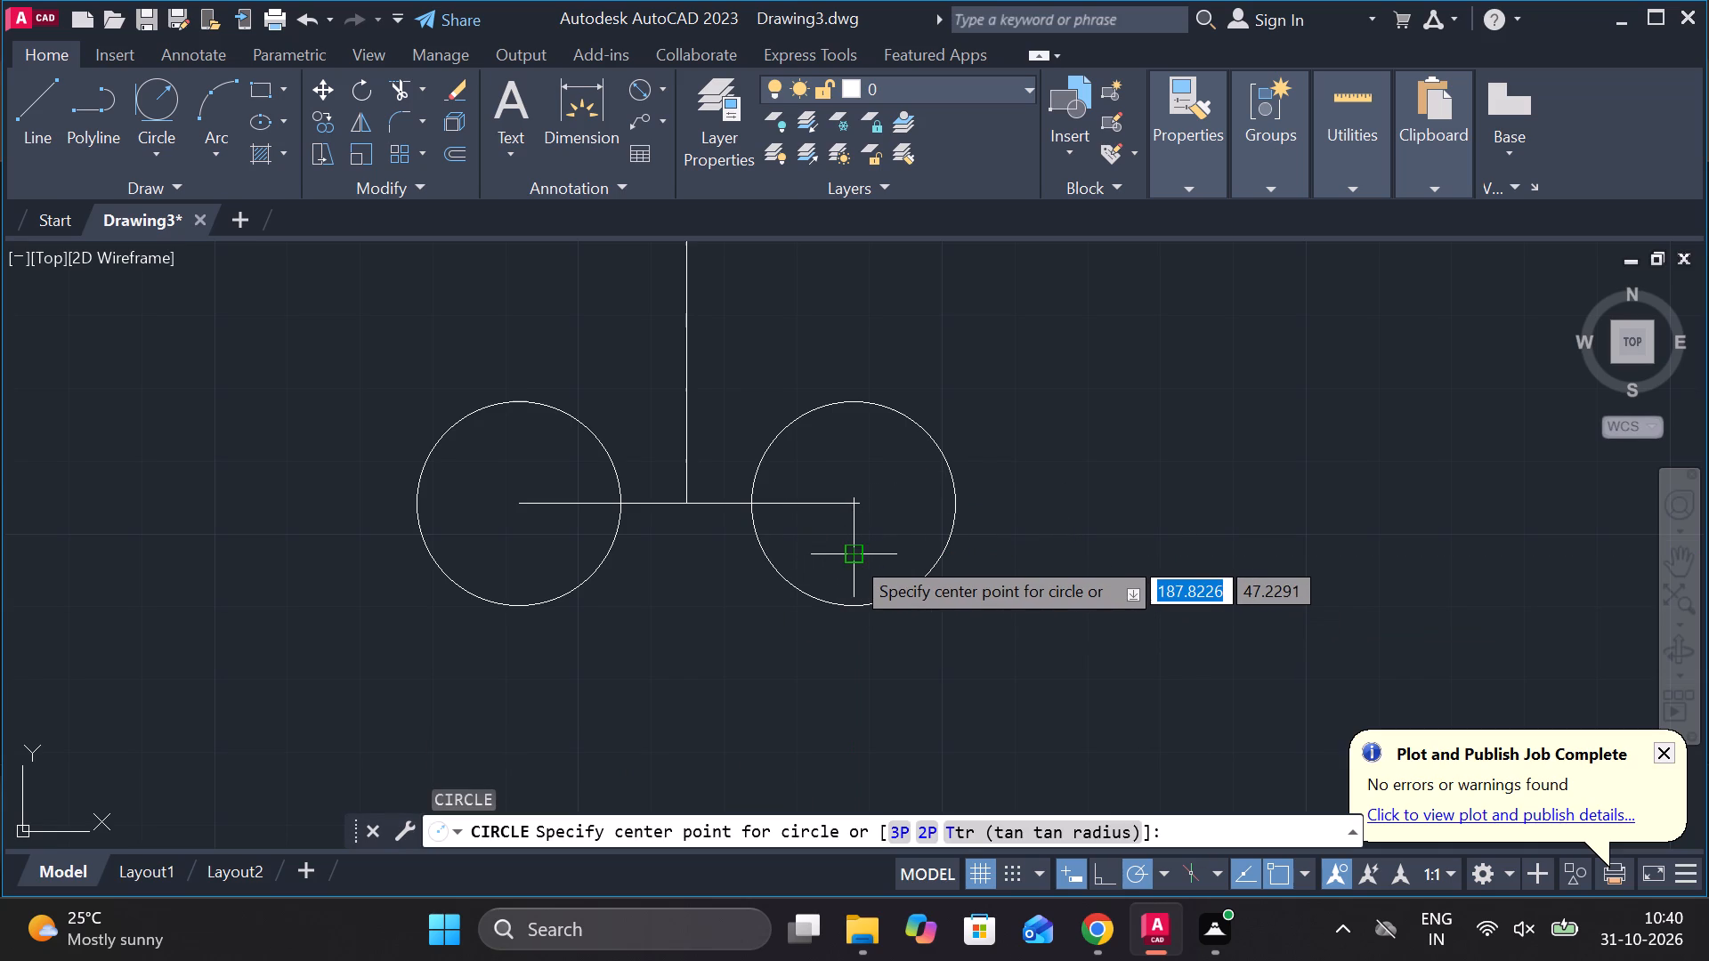
click(851, 555)
text(27)
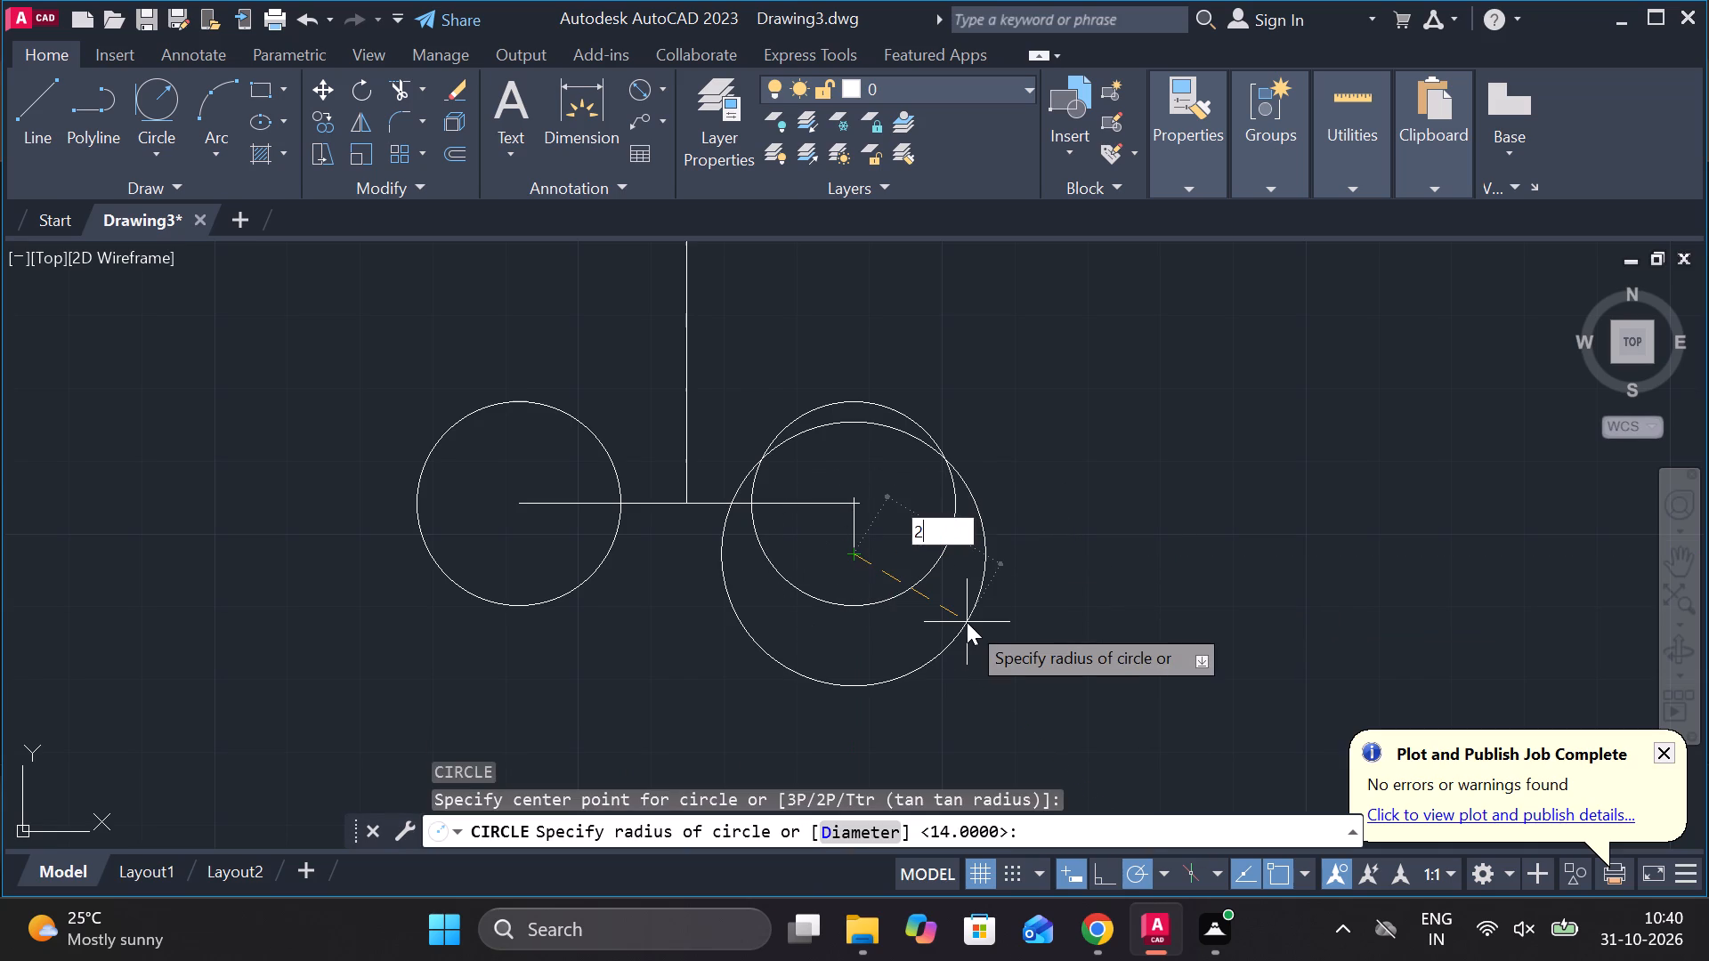
key(Return)
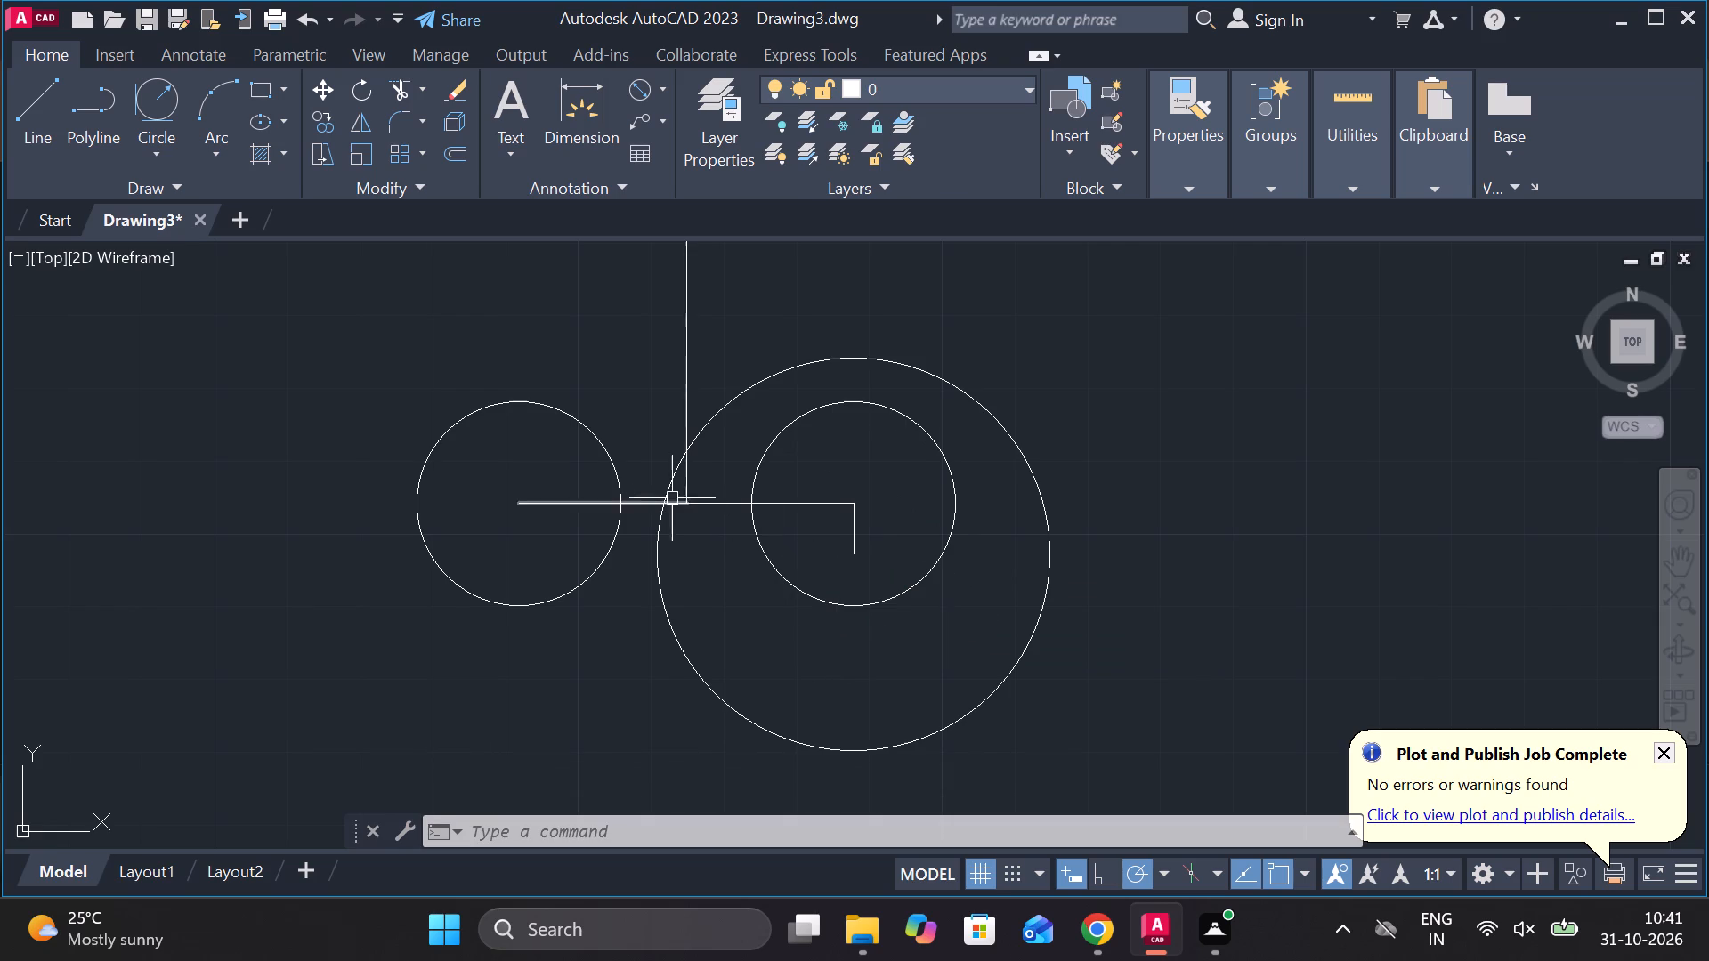
Draw a line 7 long straight down from the centre of the left radius 14 circle.
key(l)
key(Return)
middle_drag(453, 530, 540, 522)
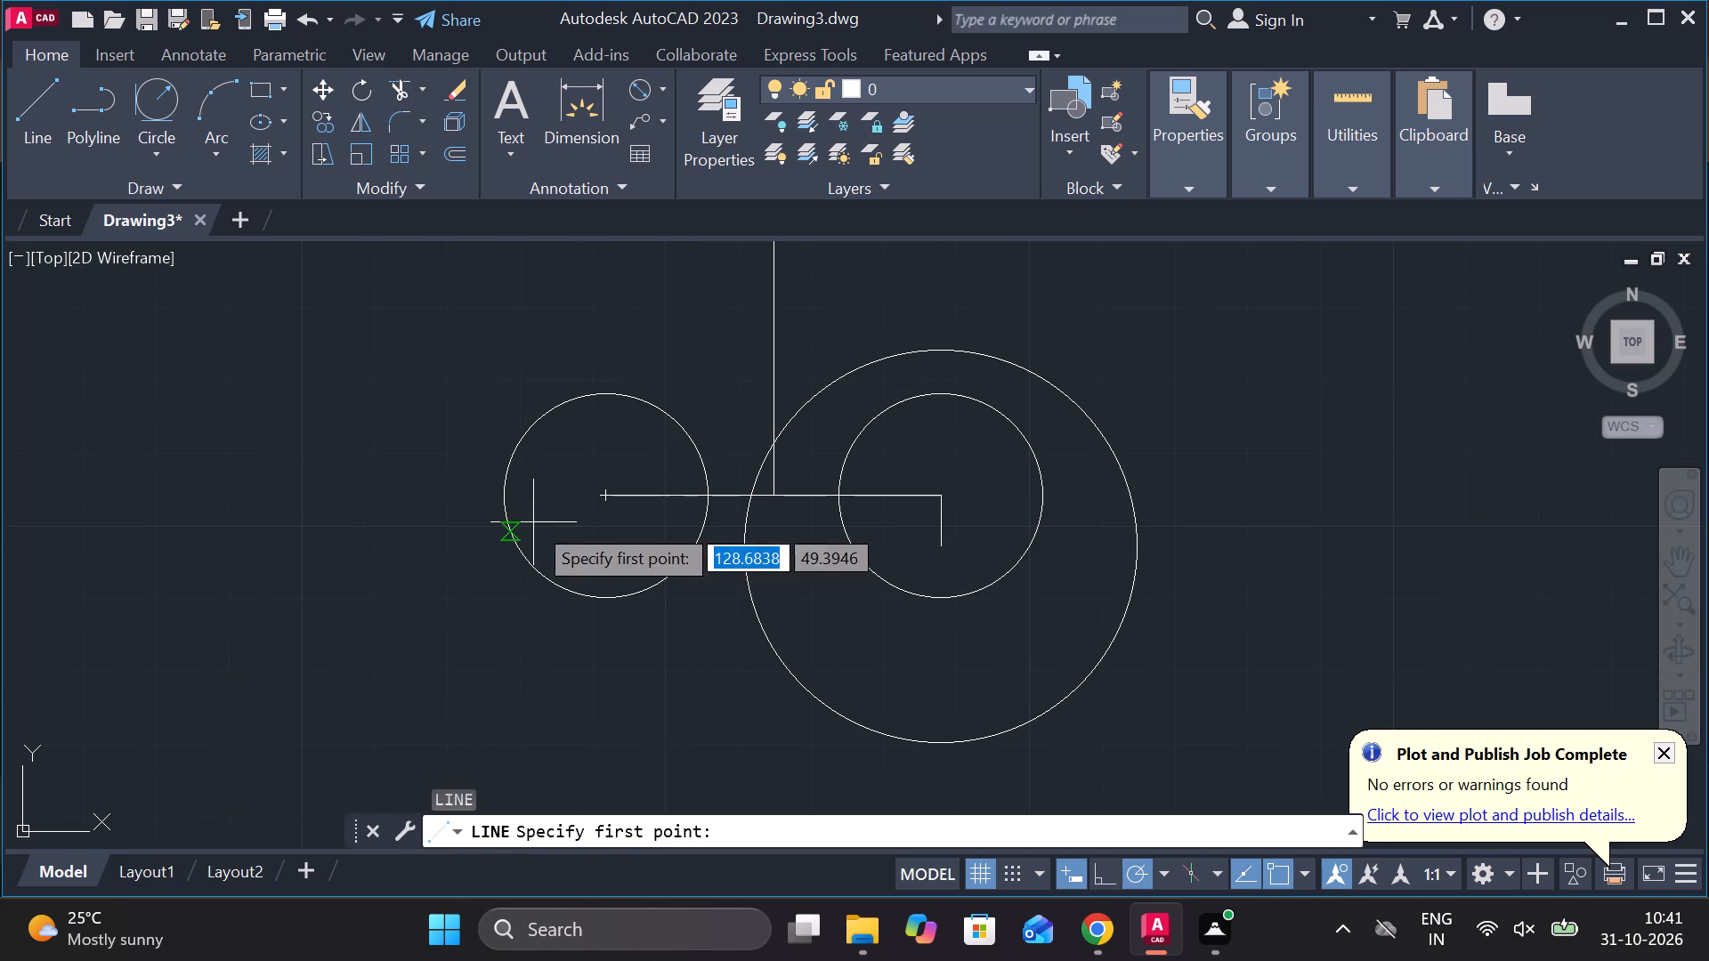
click(603, 496)
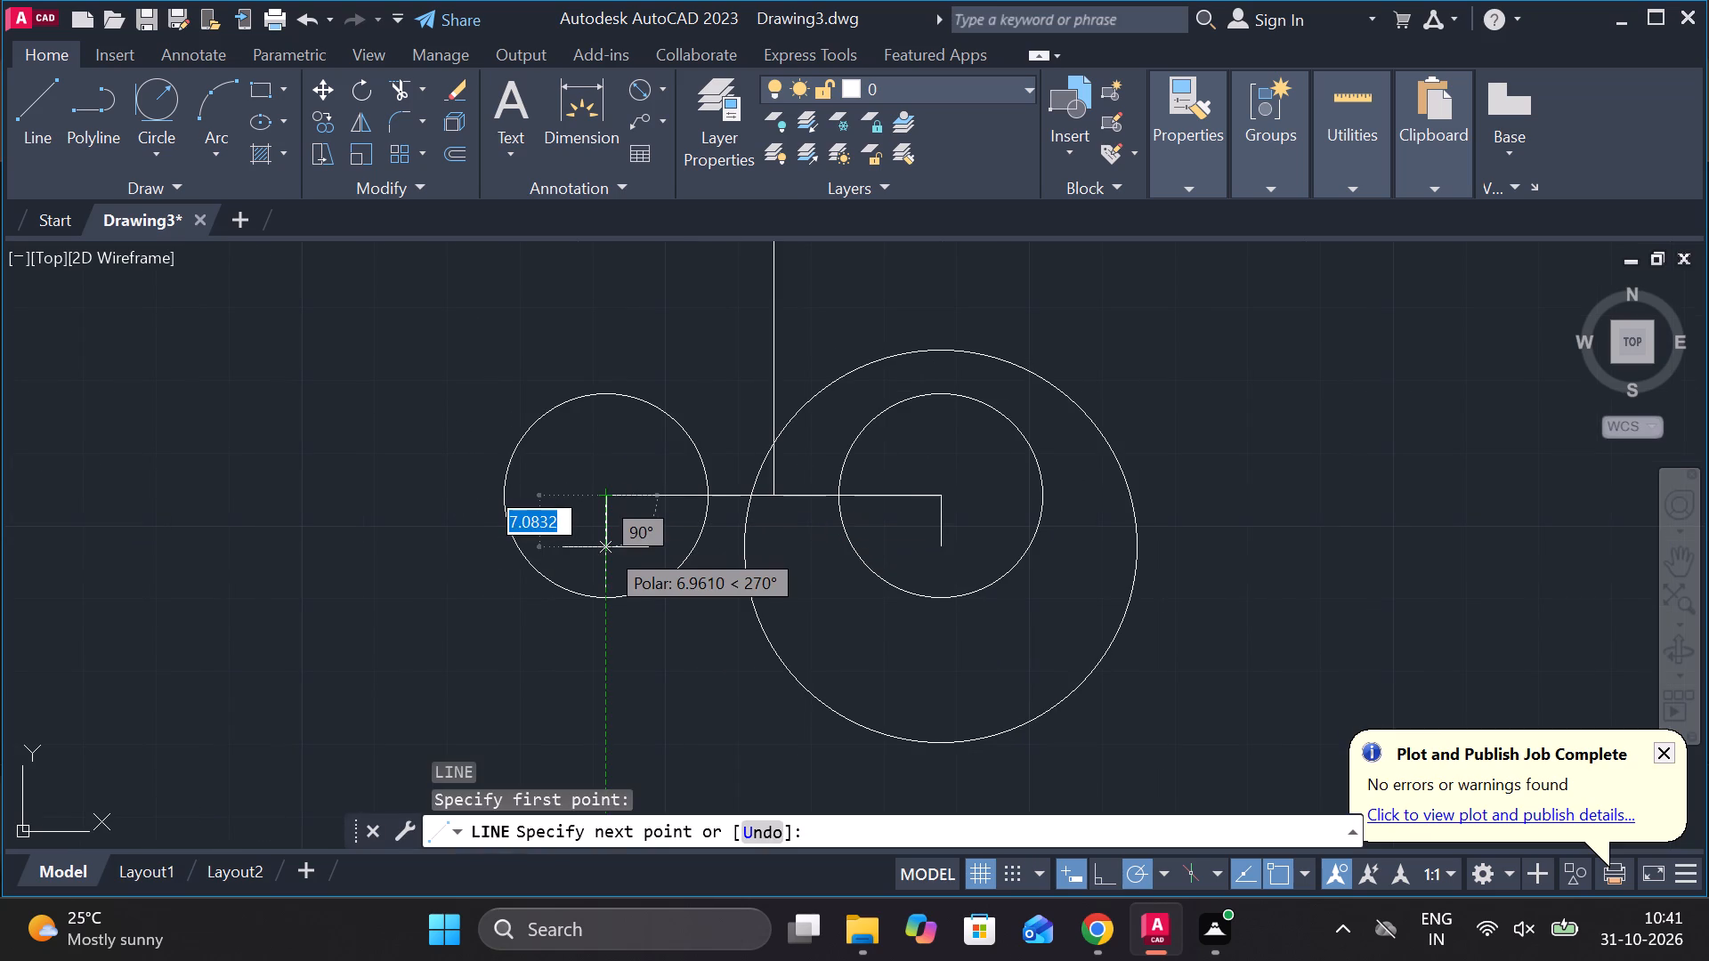
text(7)
key(space)
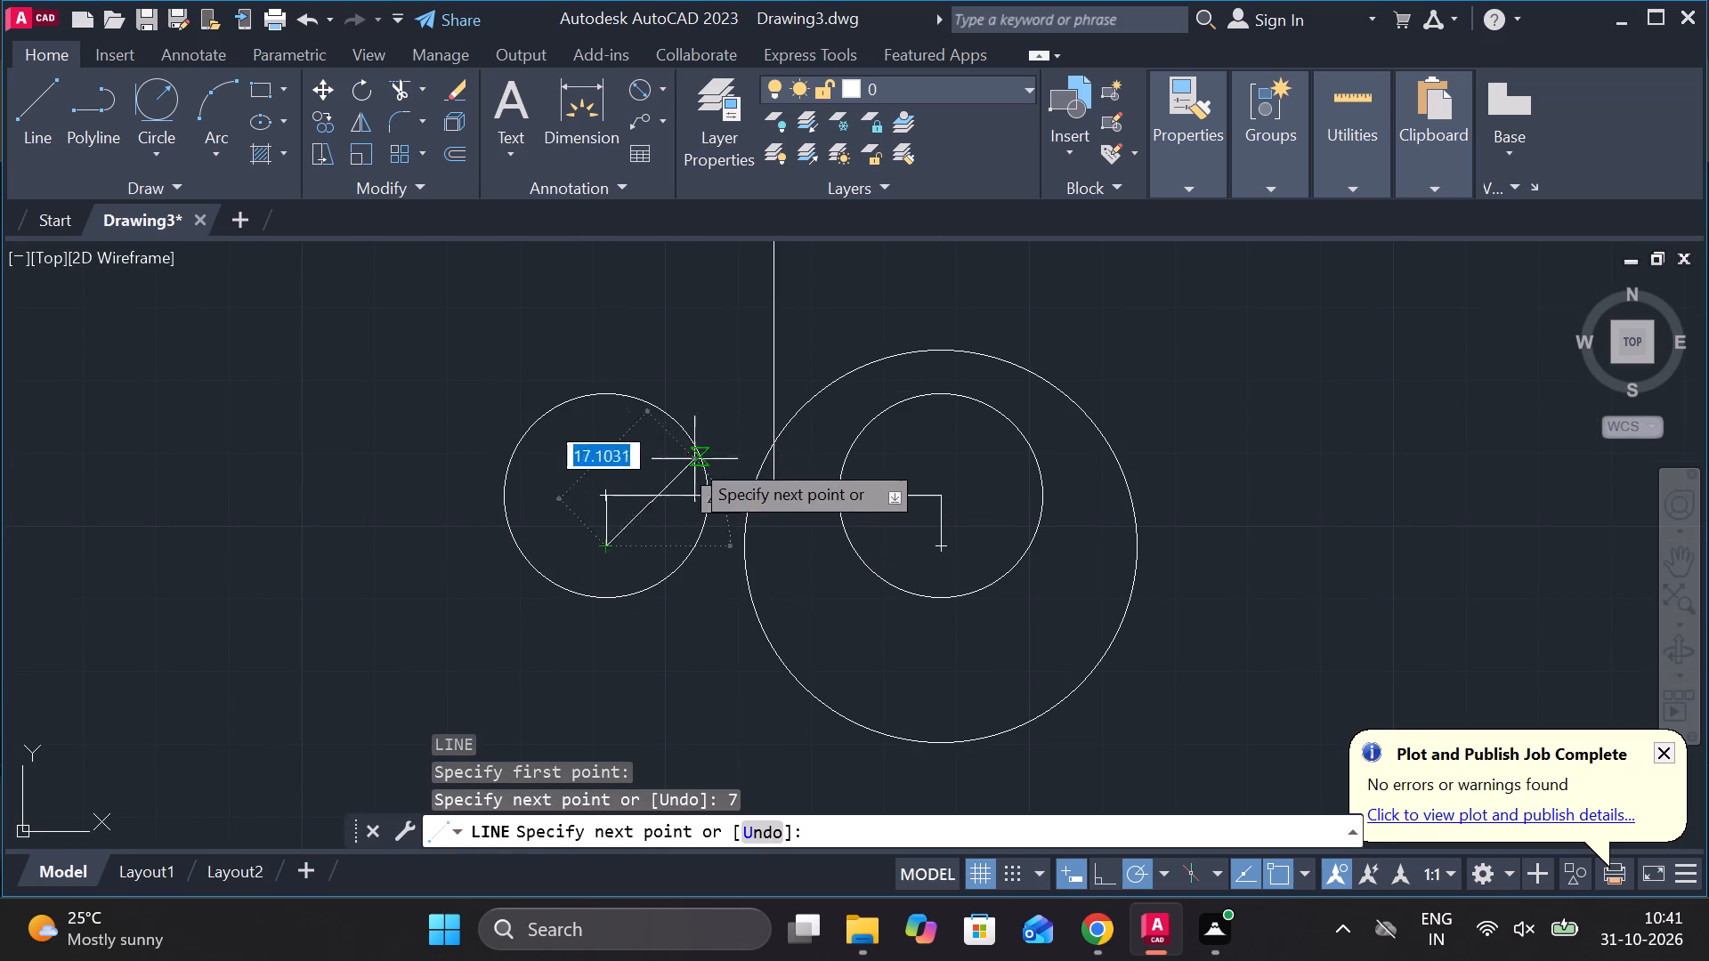
key(Escape)
Draw a radius 27 circle centred on the lower end of the 7-long line in the left circle.
text(c)
key(space)
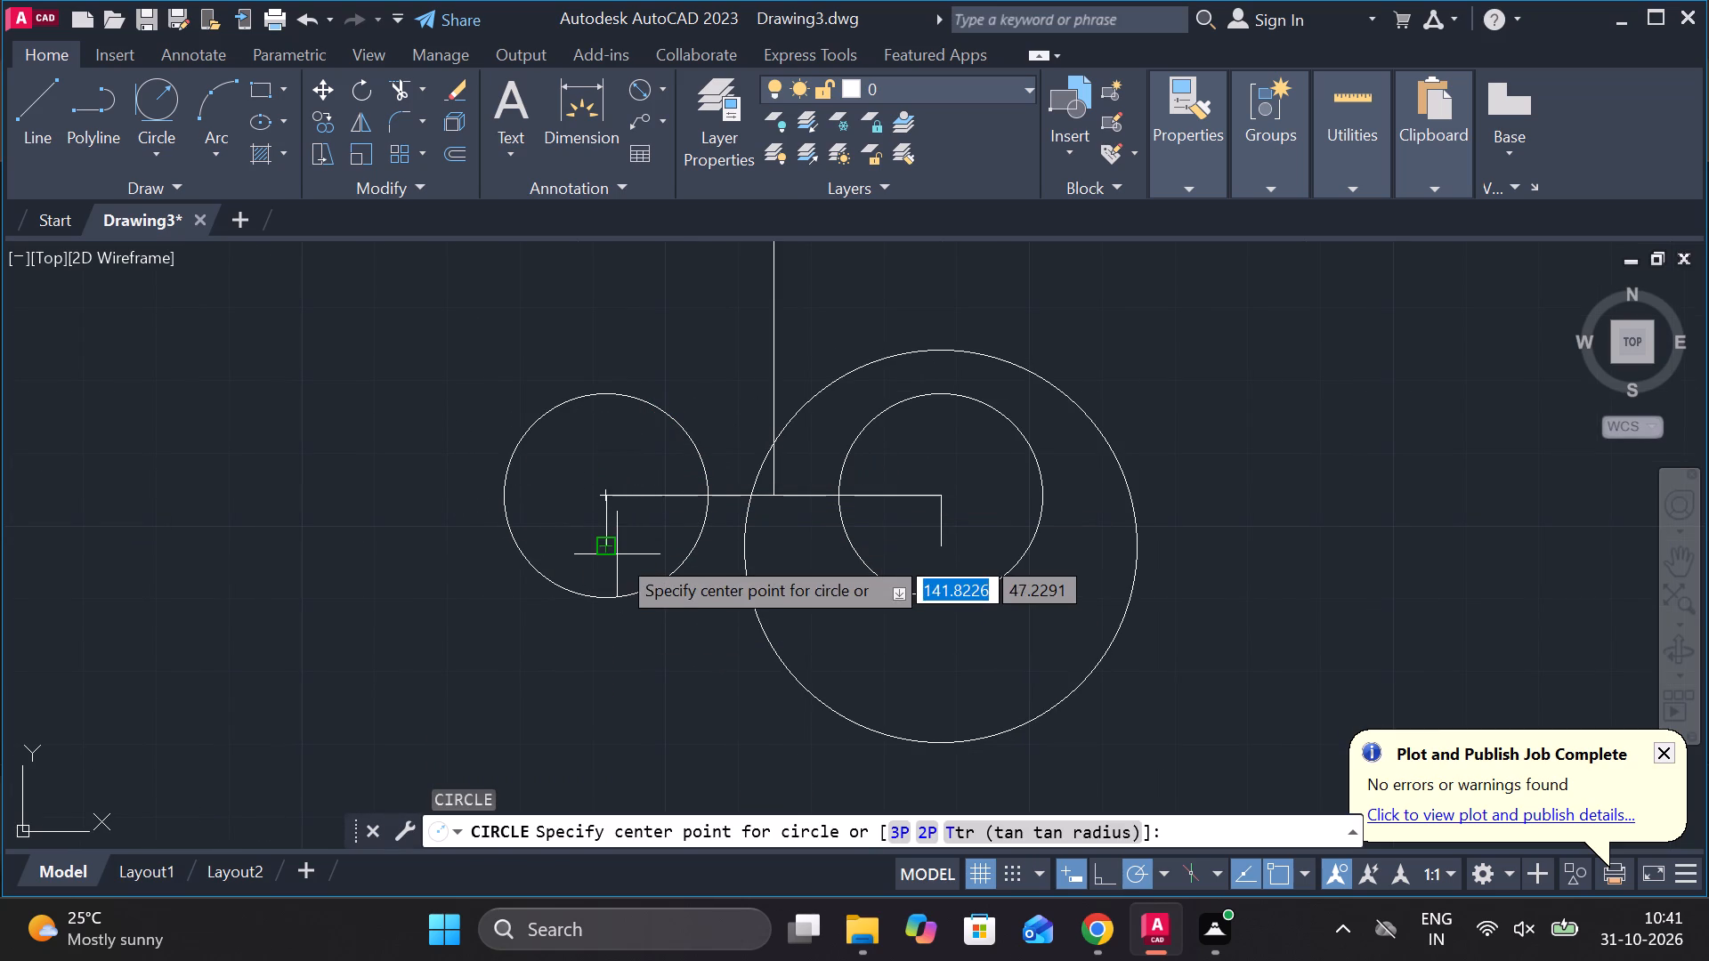
click(603, 545)
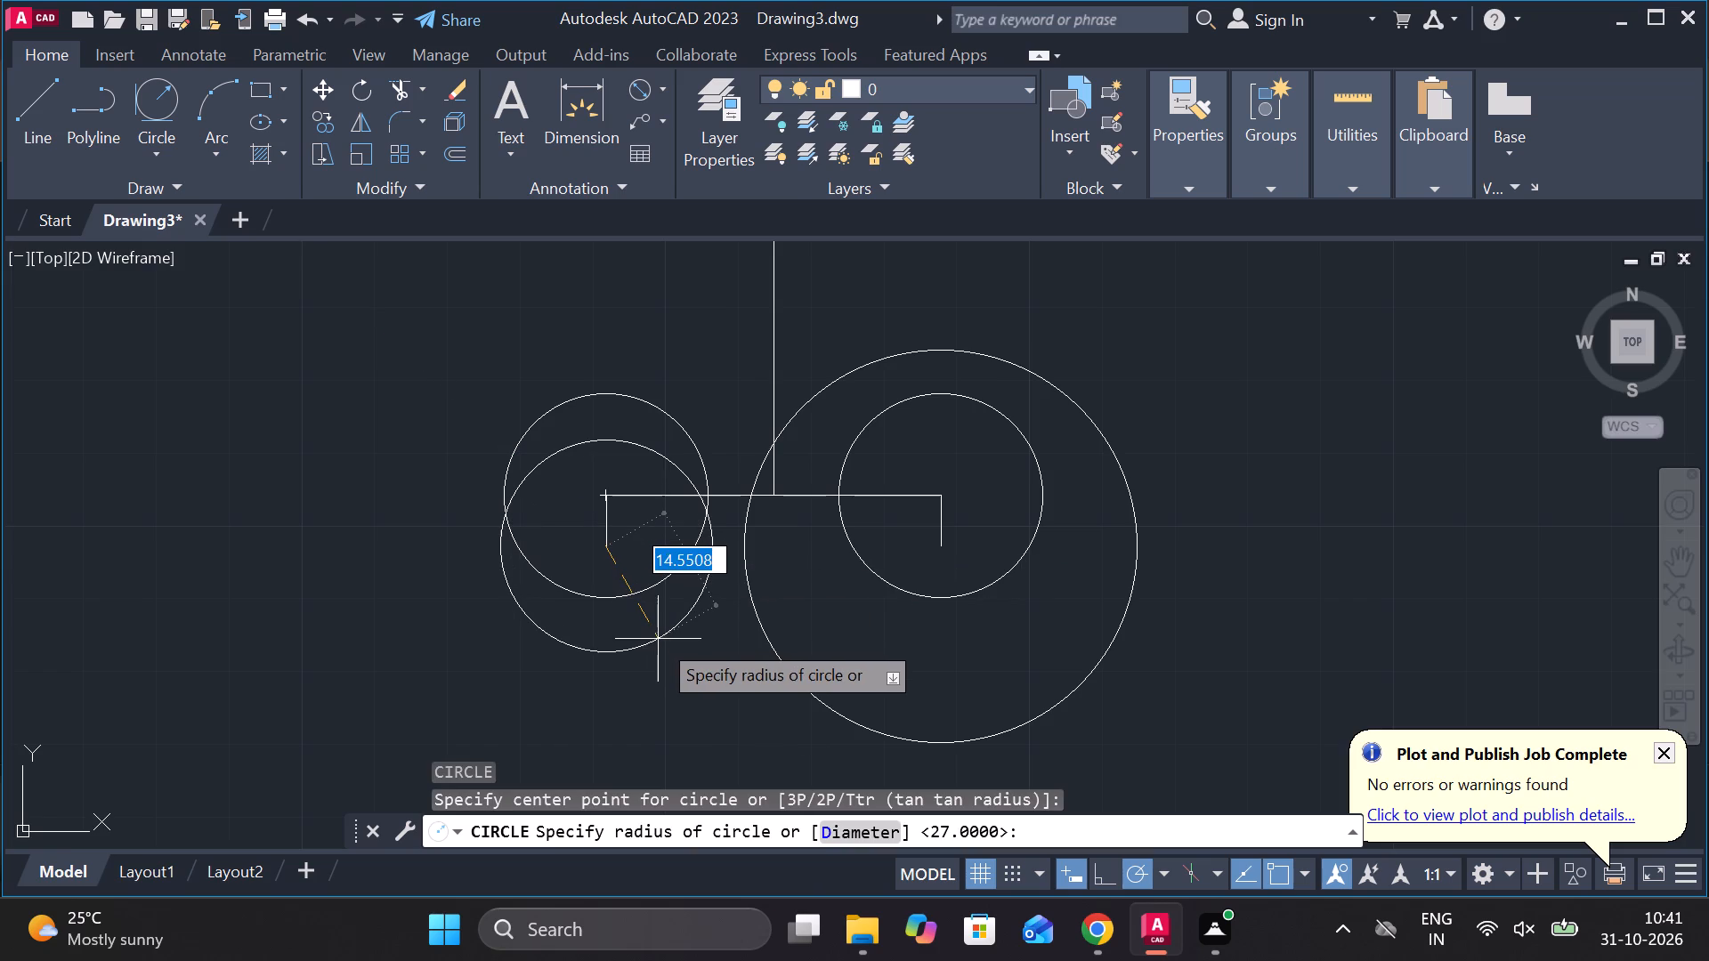
text(27)
key(Return)
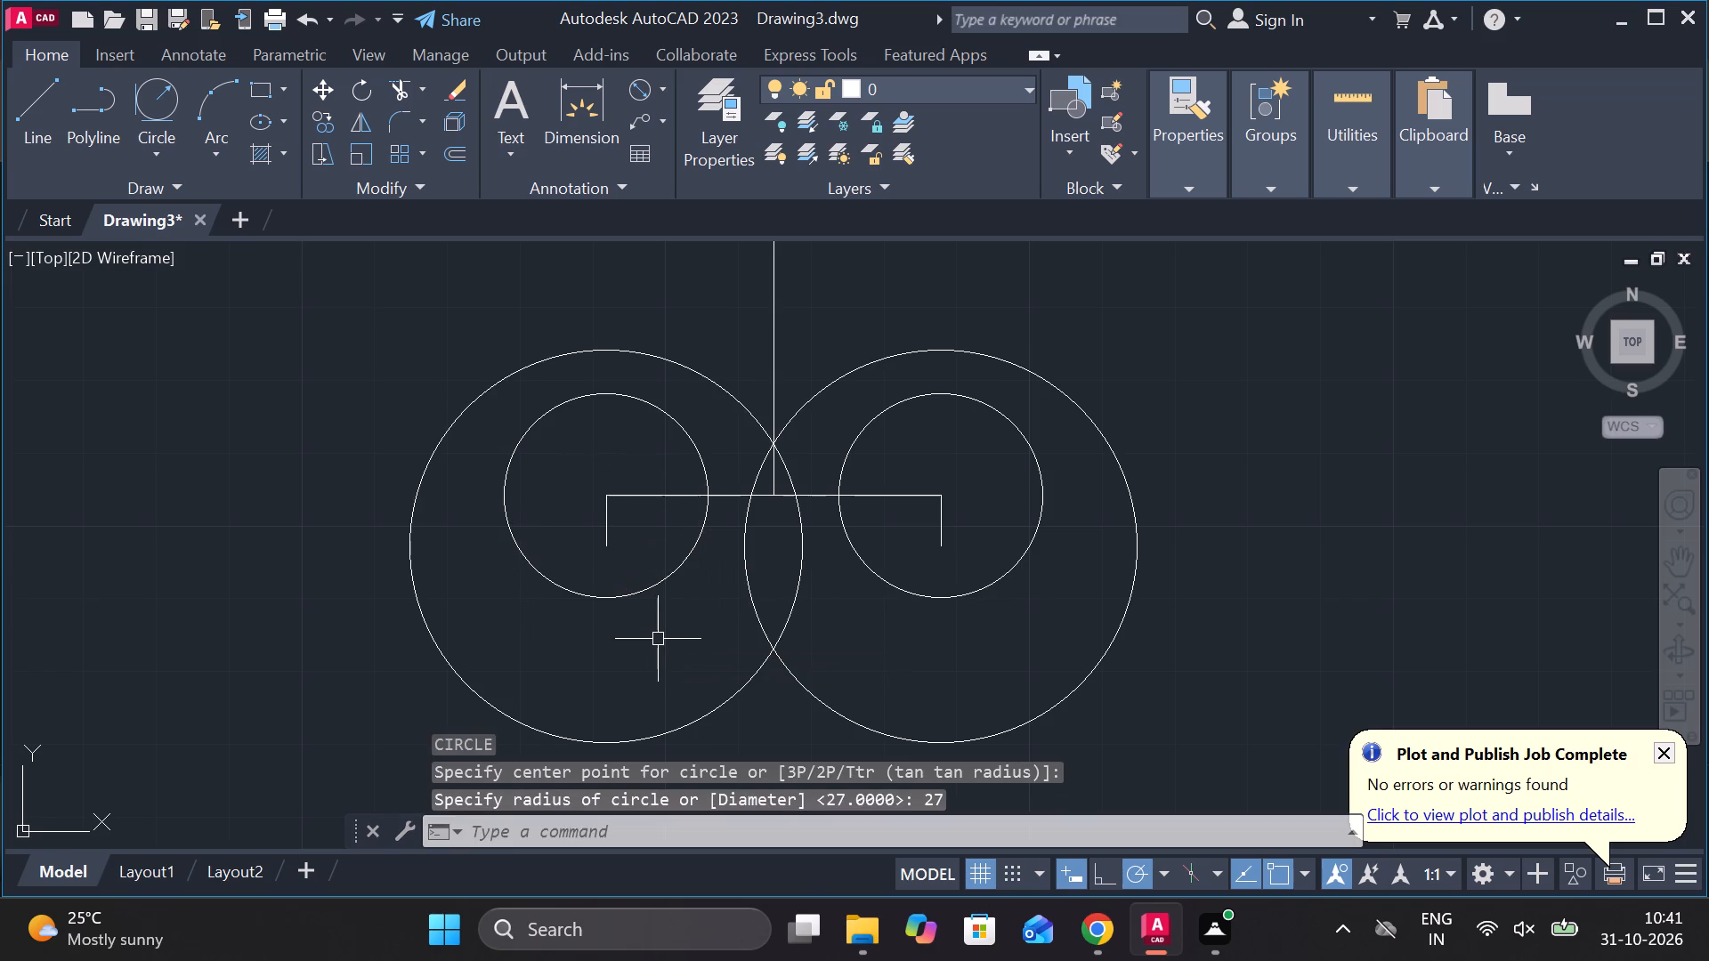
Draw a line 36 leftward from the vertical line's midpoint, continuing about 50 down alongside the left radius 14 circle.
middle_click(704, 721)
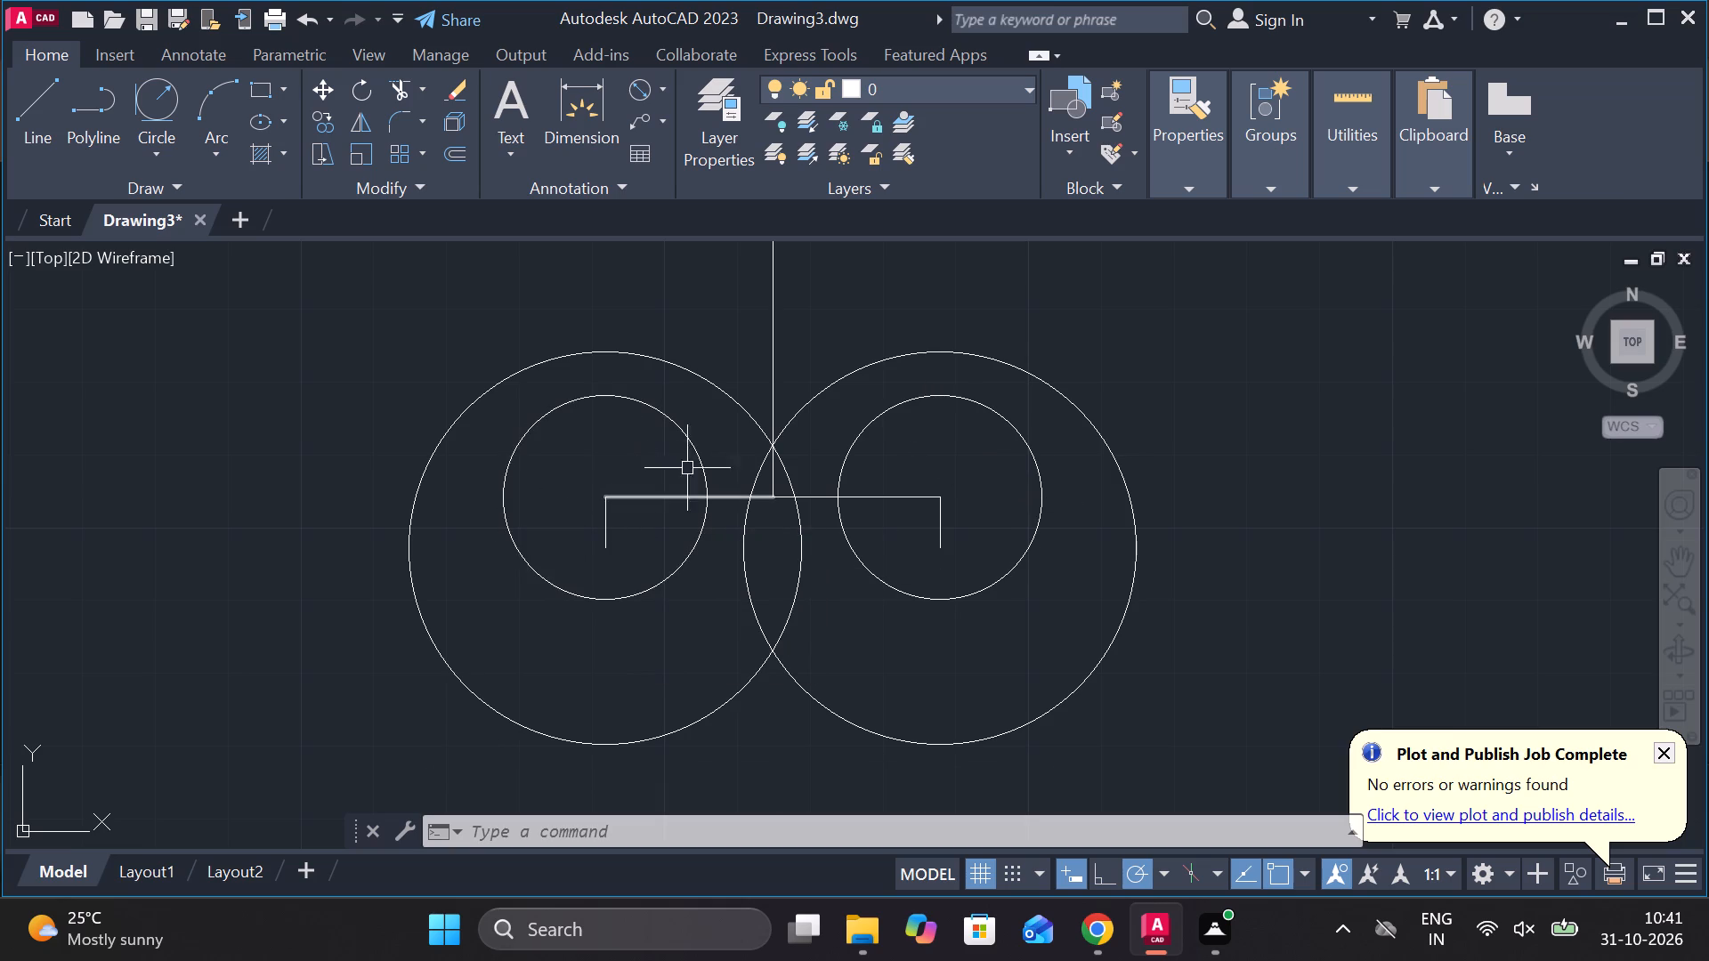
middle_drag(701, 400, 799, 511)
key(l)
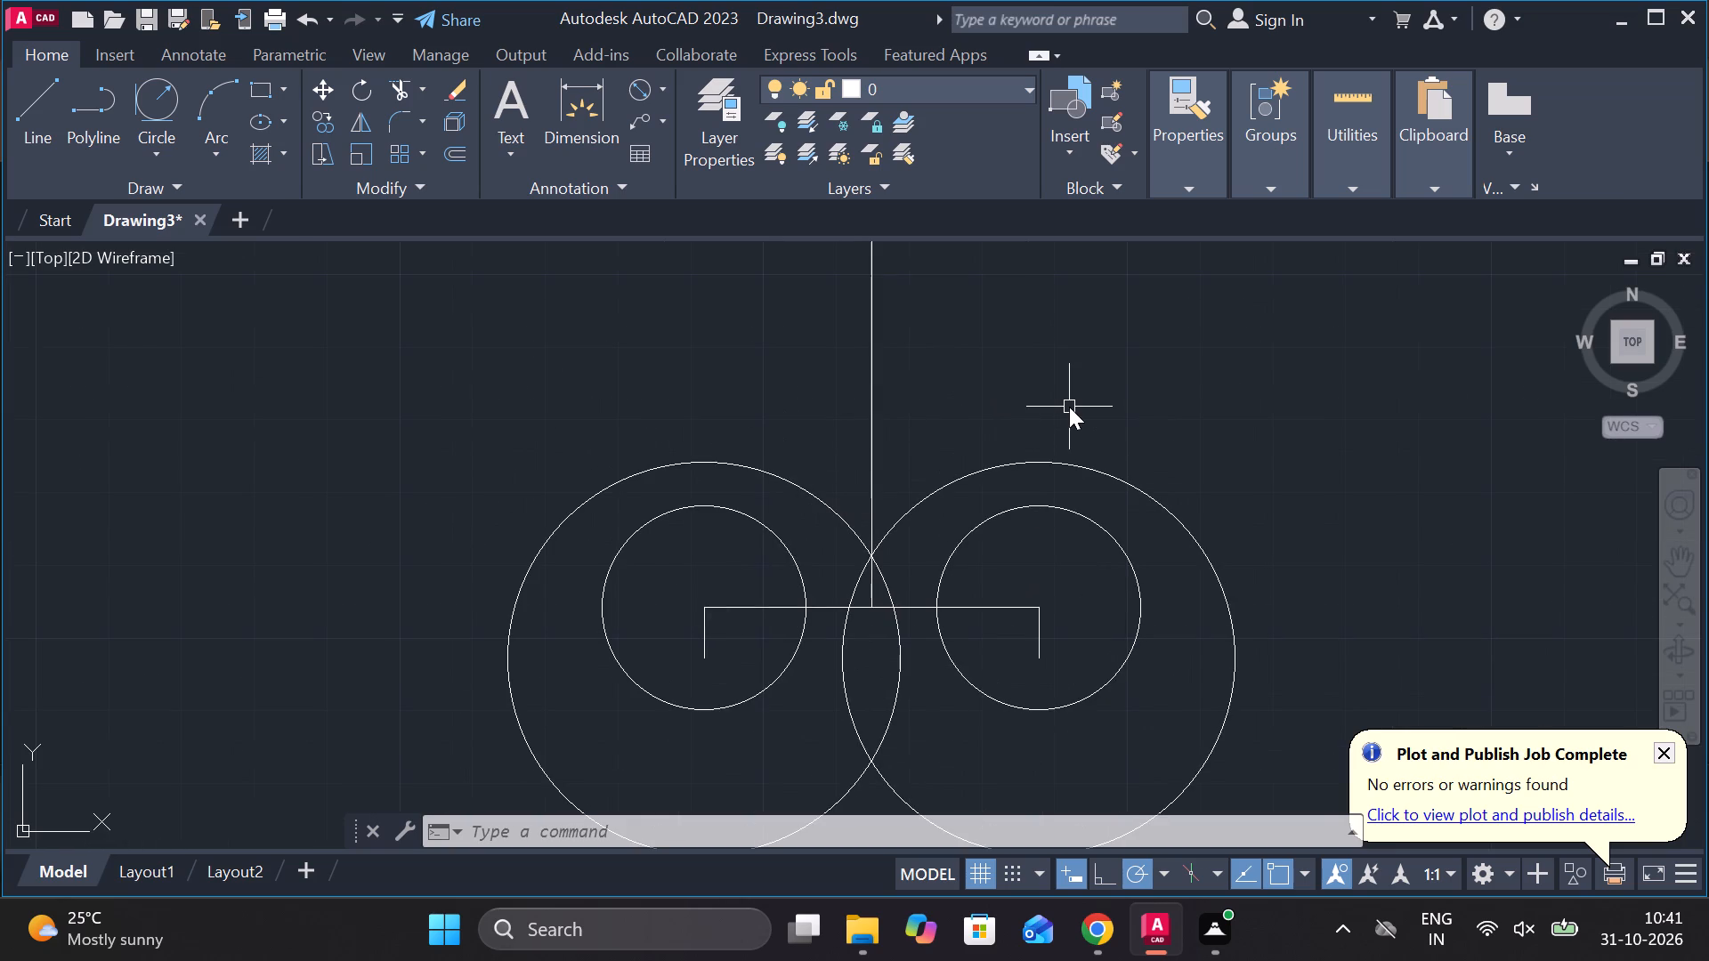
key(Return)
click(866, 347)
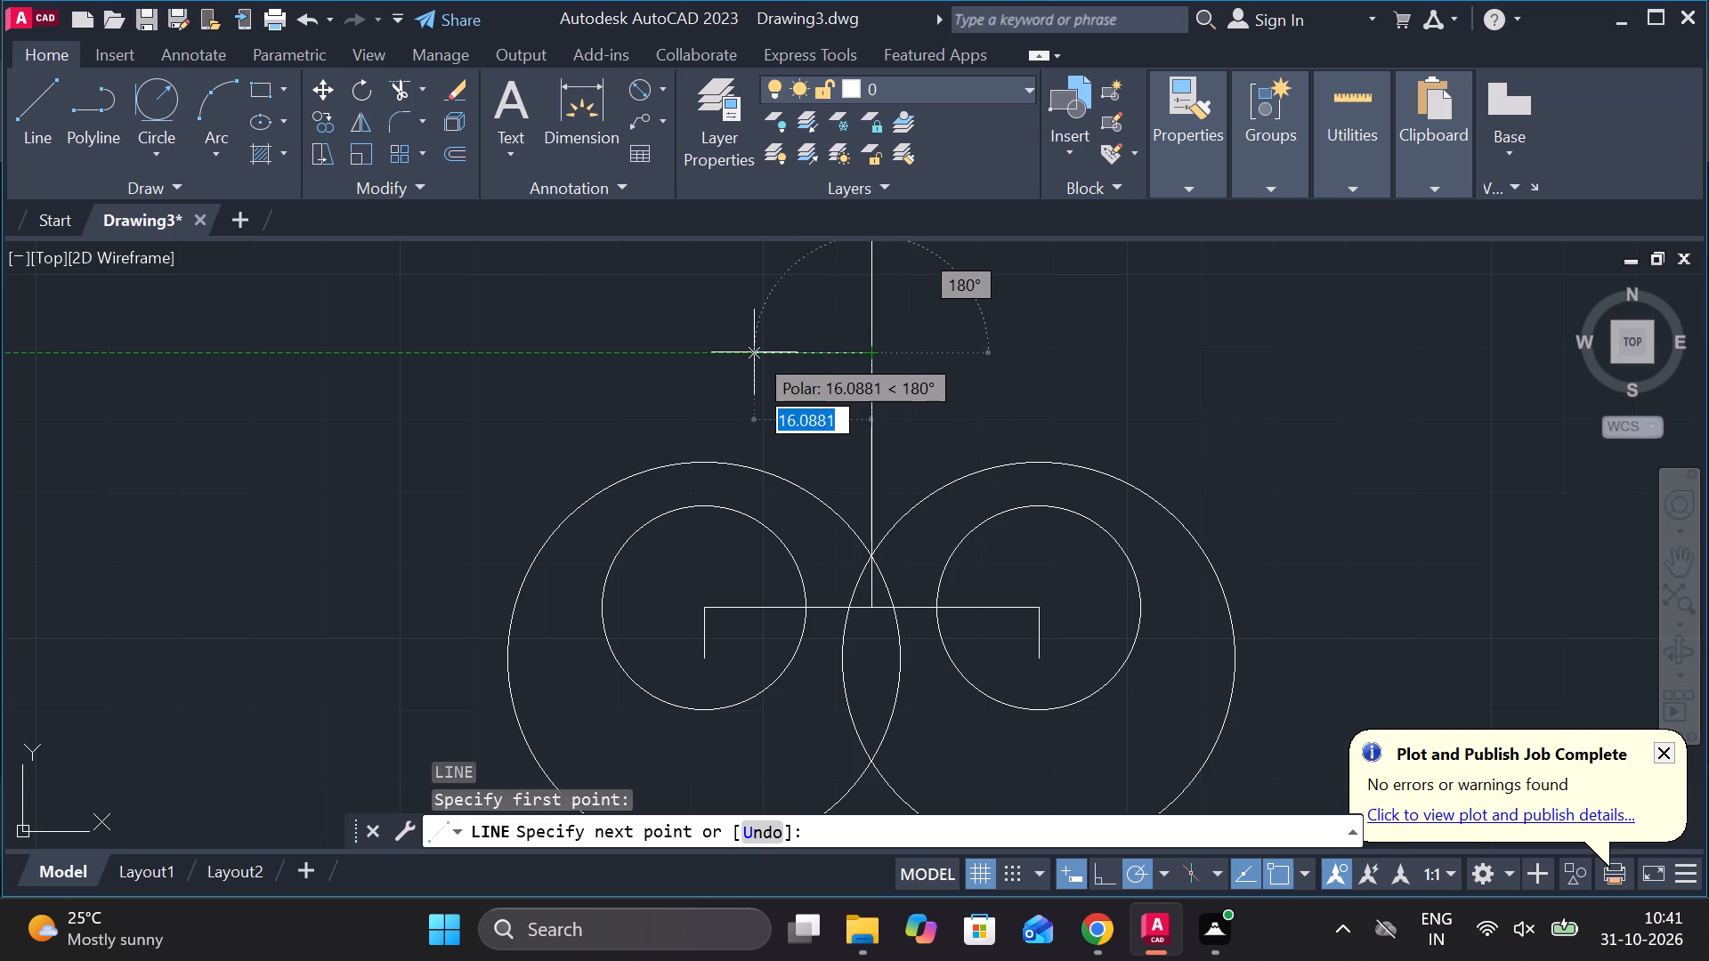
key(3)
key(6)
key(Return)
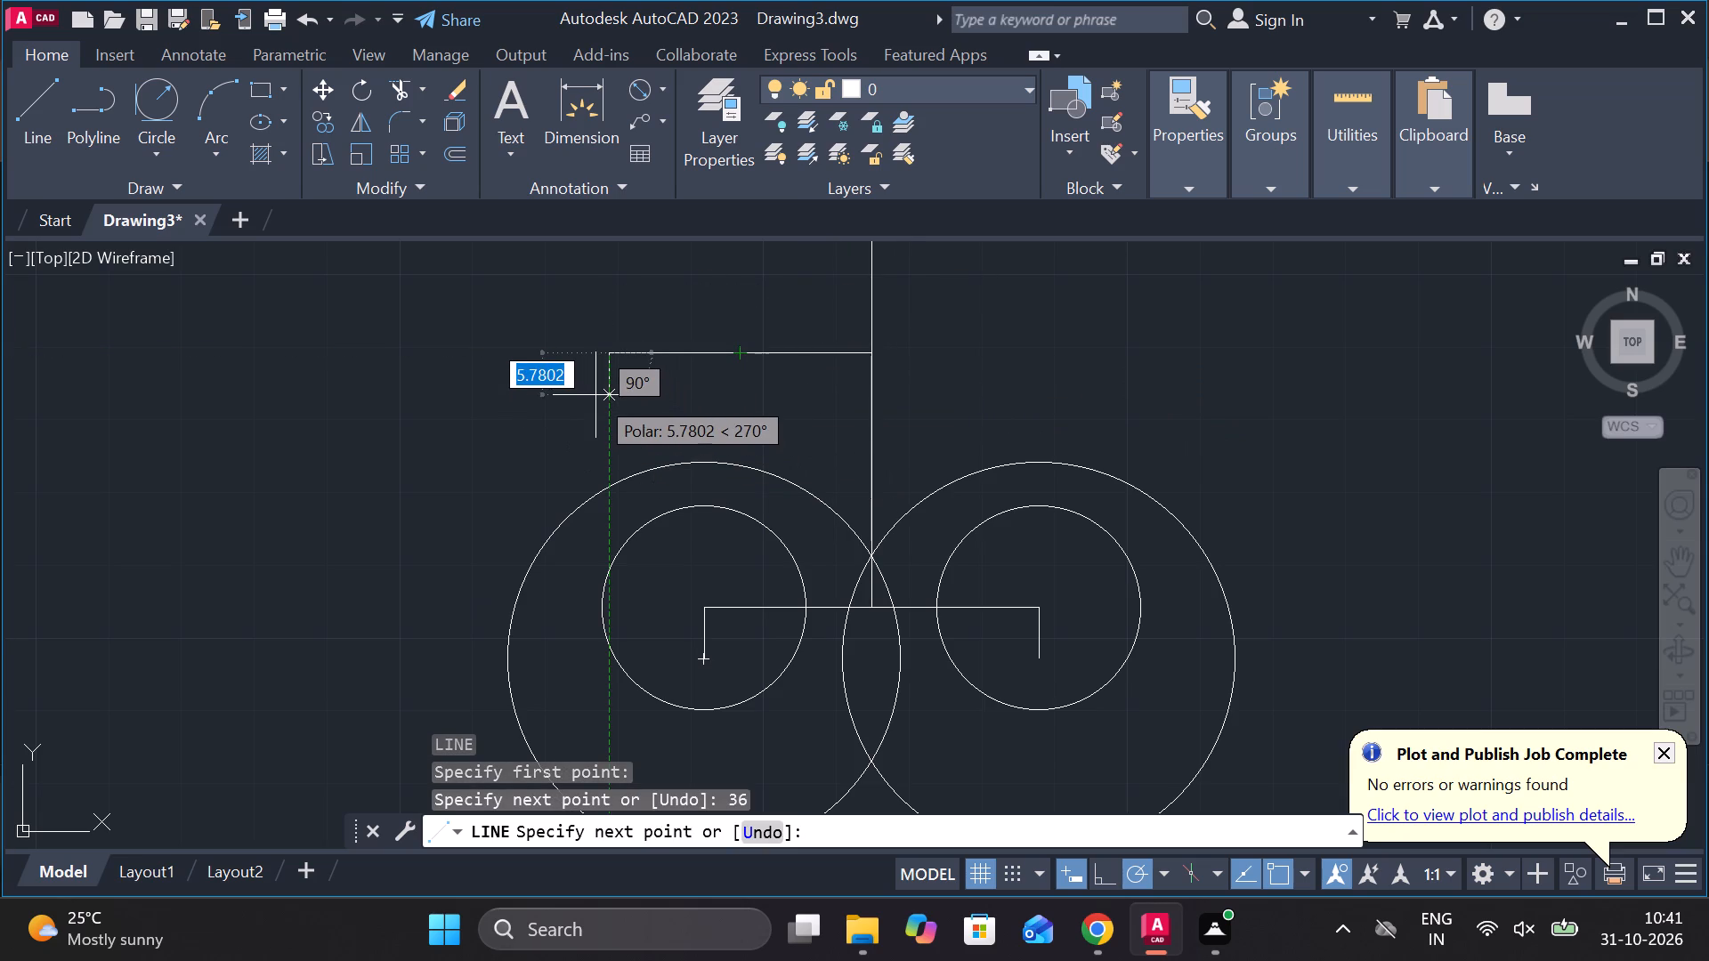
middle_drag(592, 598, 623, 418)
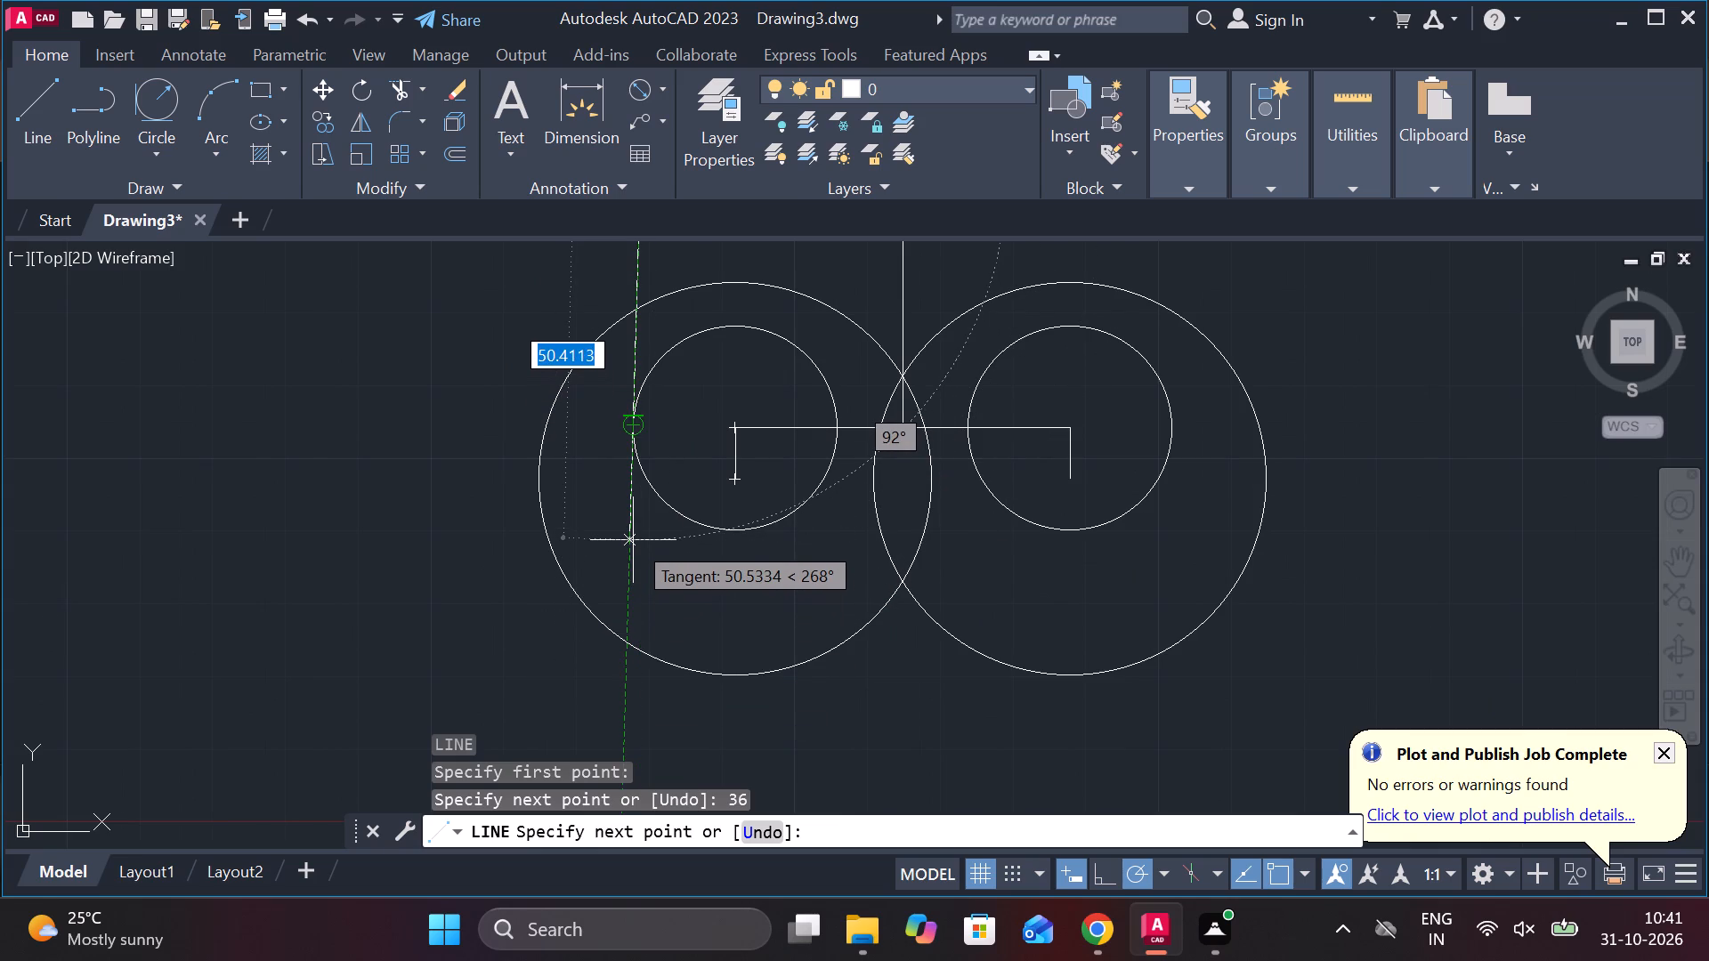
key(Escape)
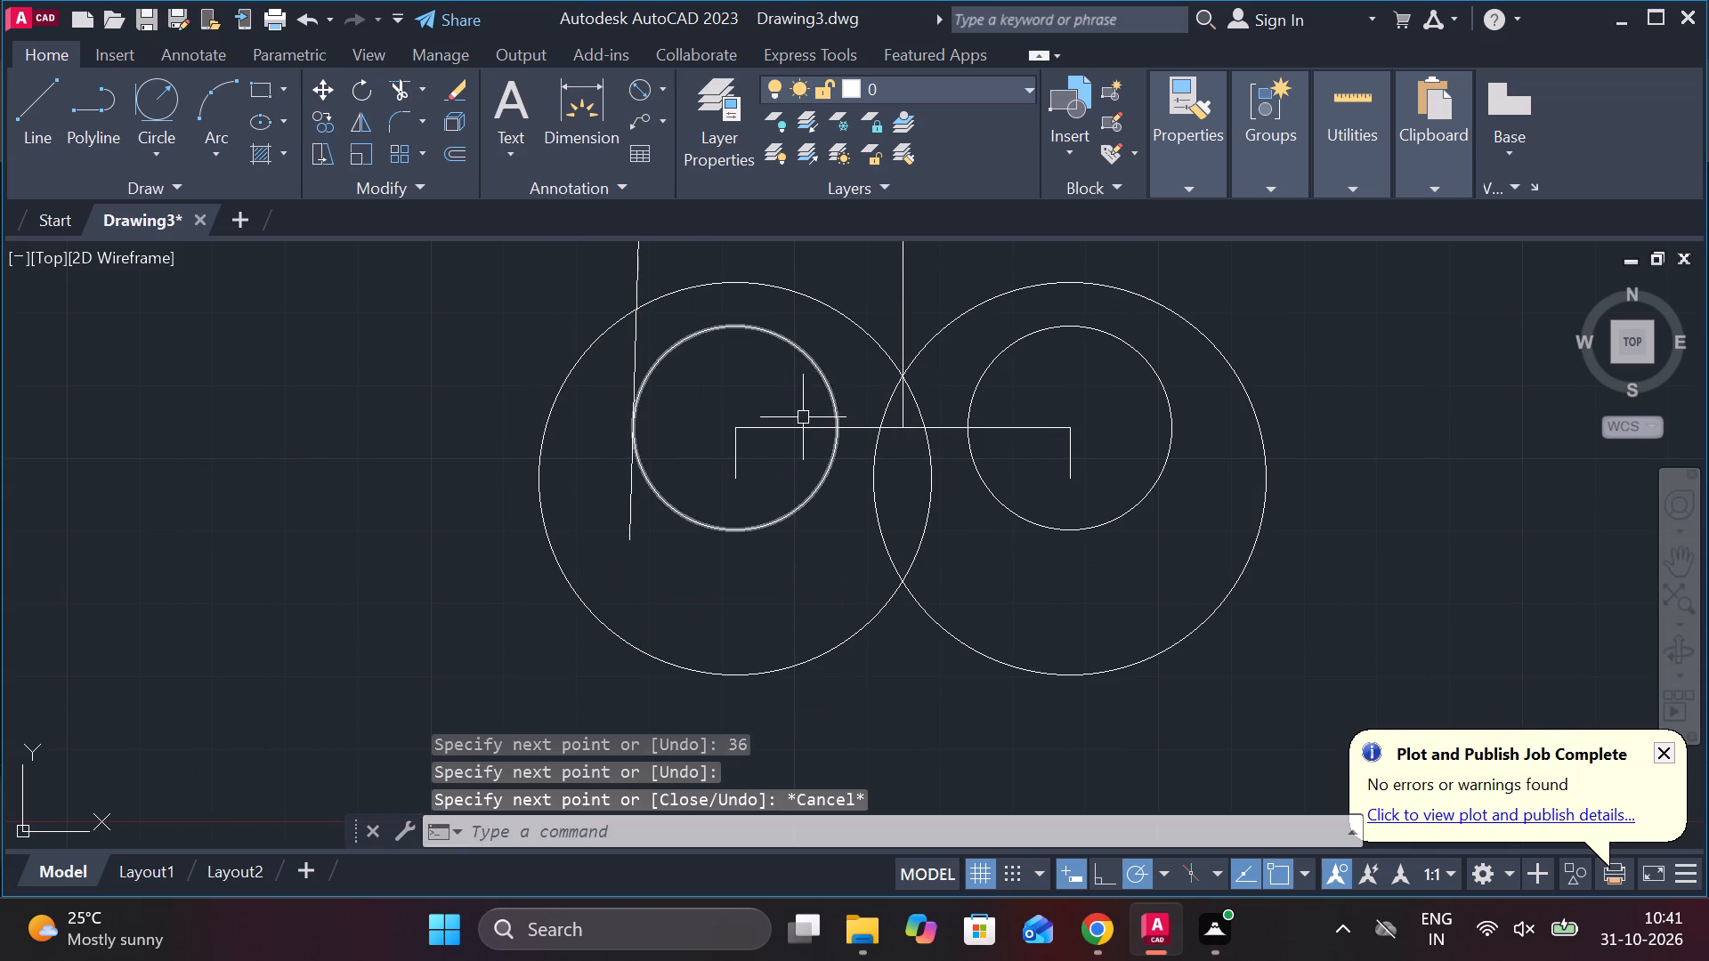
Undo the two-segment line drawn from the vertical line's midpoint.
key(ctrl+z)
Draw a horizontal line 36 long leftward from a point on the vertical line above its midpoint.
middle_click(669, 500)
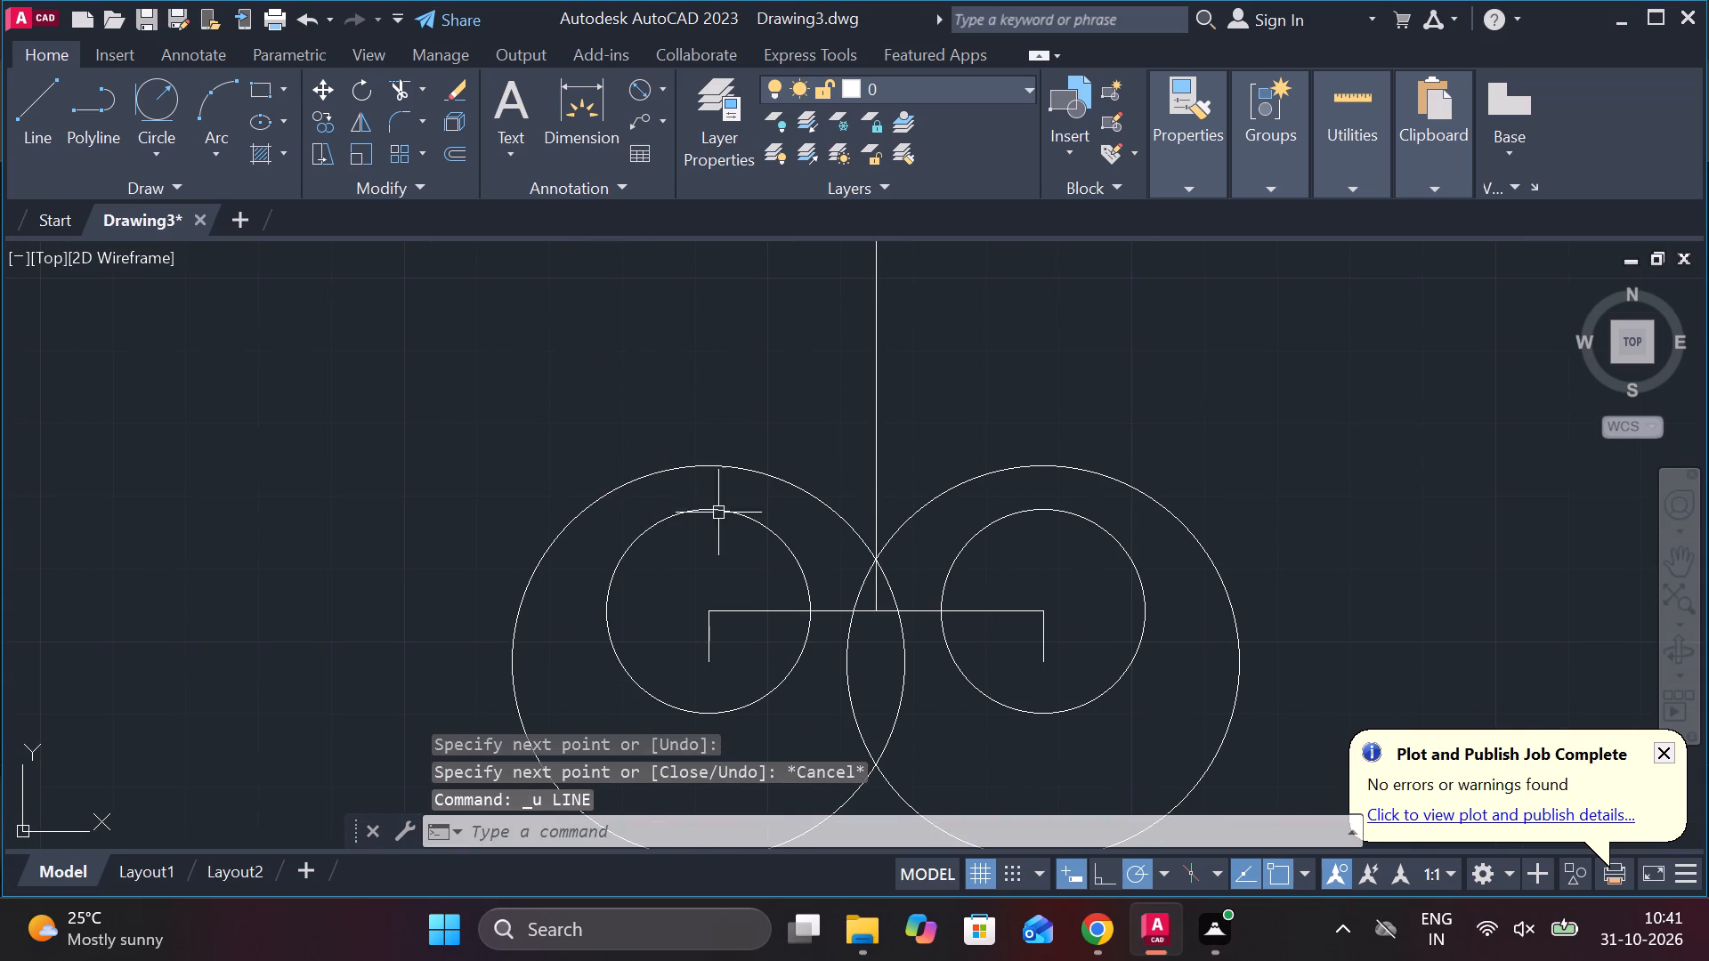
key(l)
key(Return)
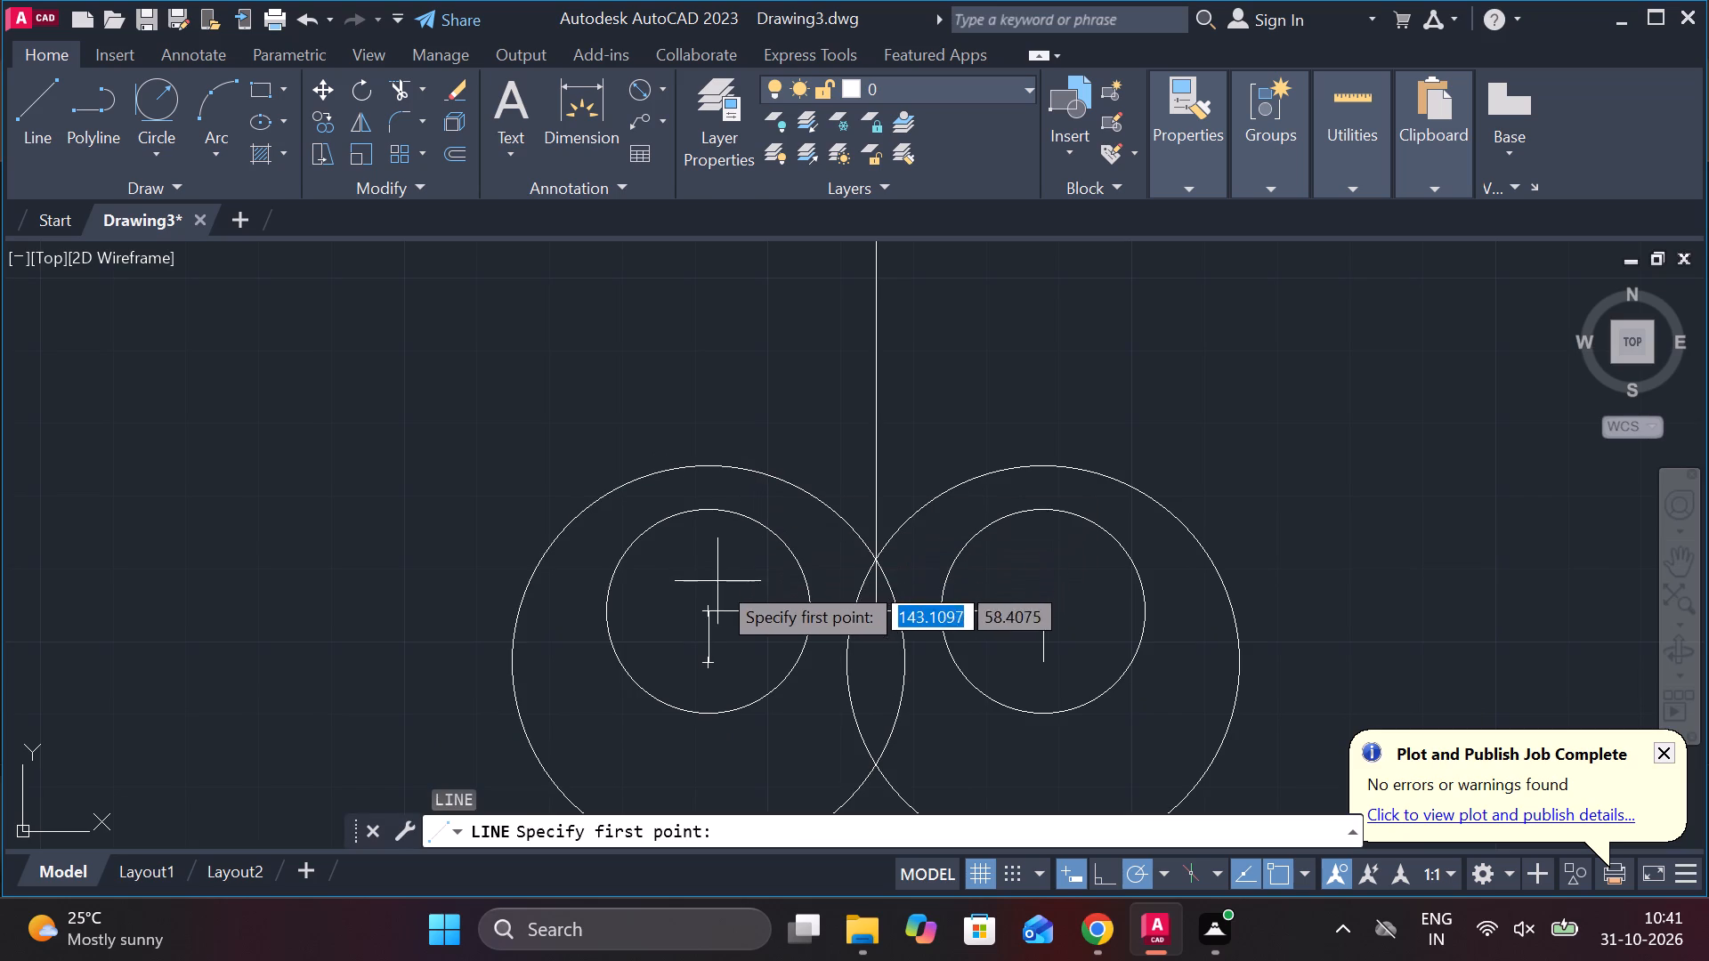
click(872, 287)
key(3)
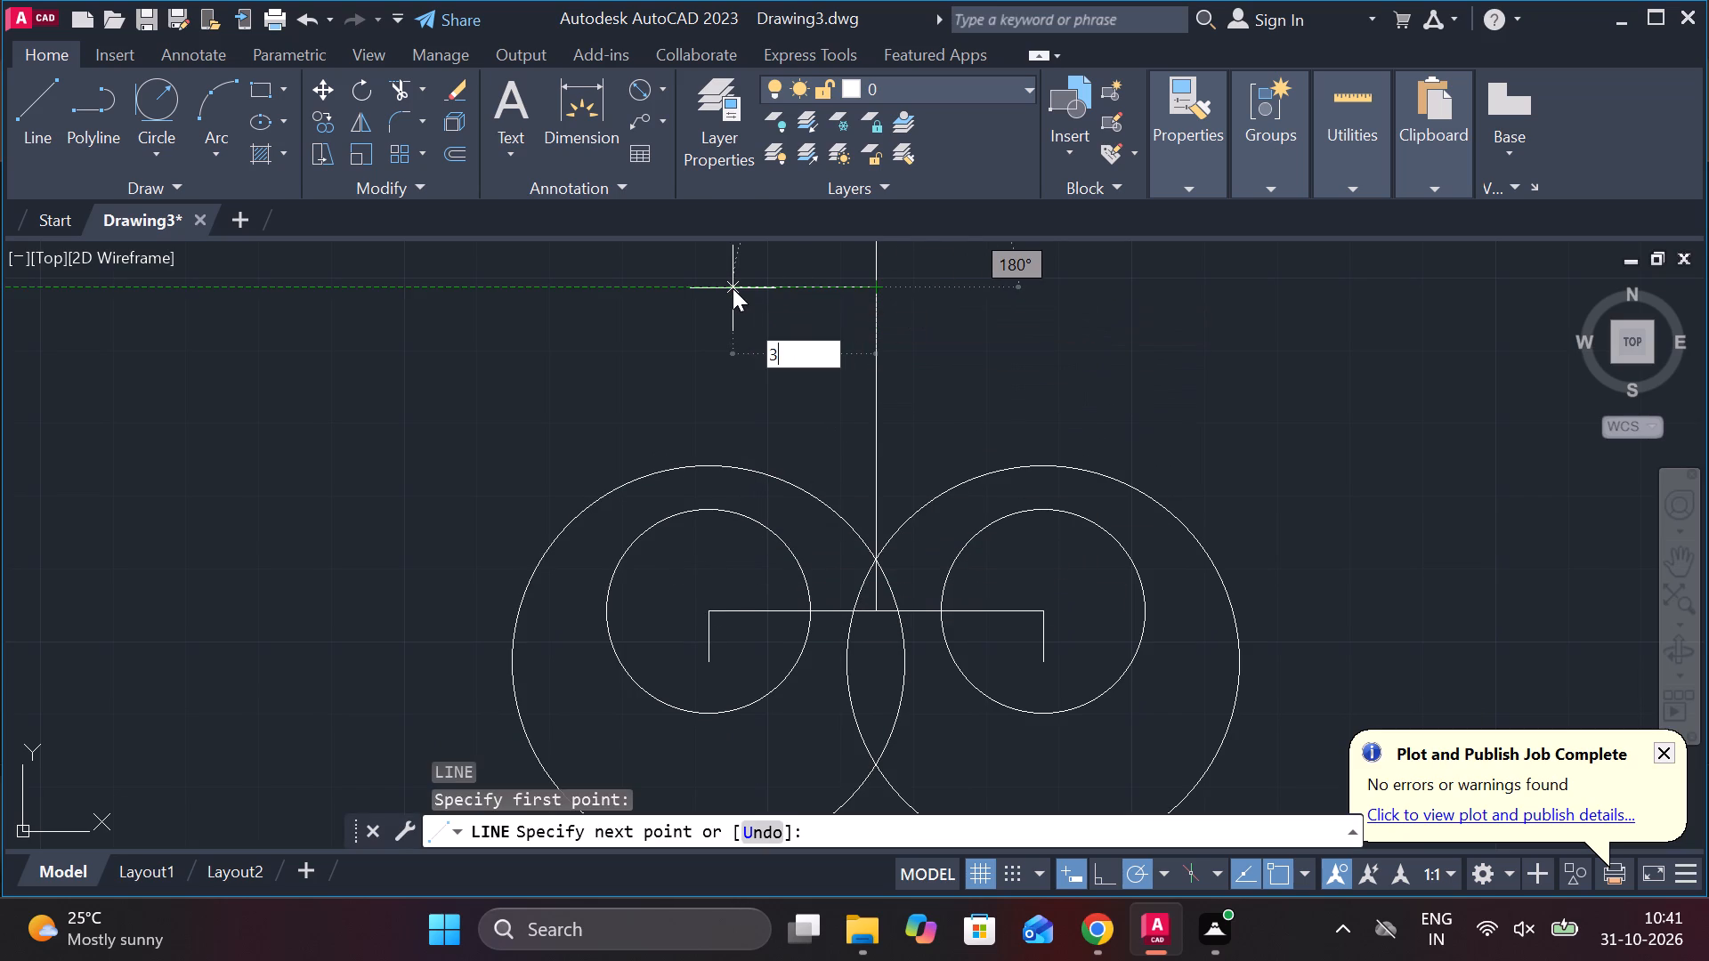
key(6)
key(Return)
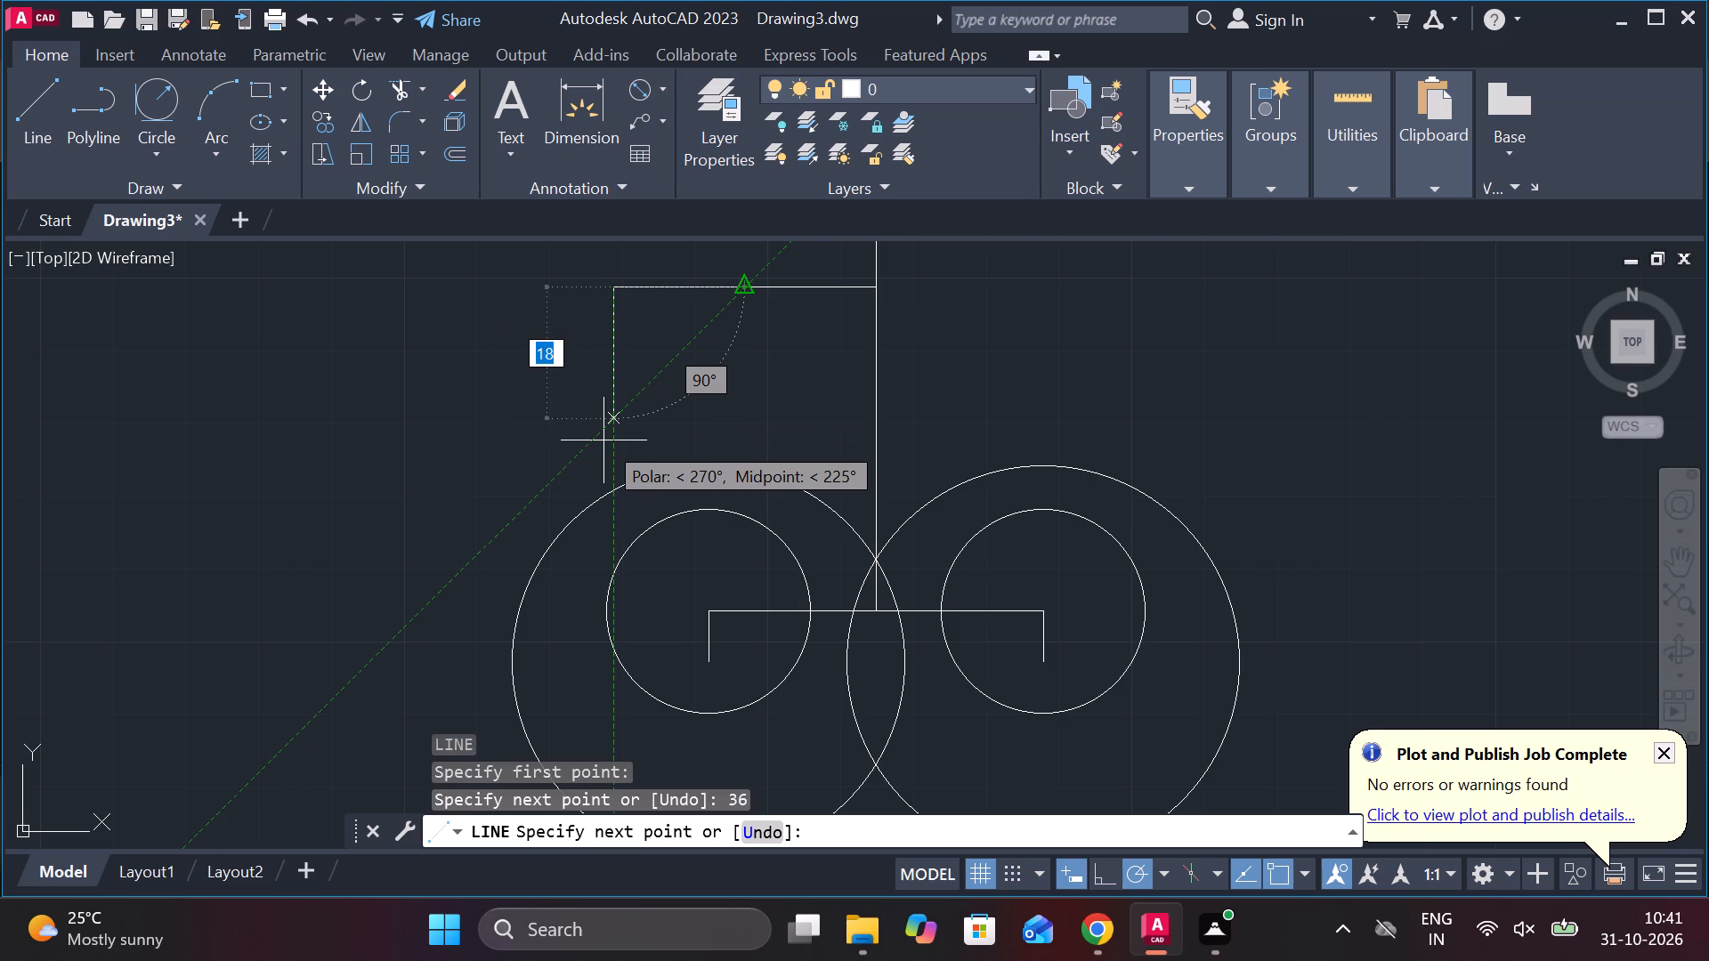
key(Escape)
Stretch the left end of the horizontal centre line leftward past the edge of the left radius 27 circle.
click(777, 617)
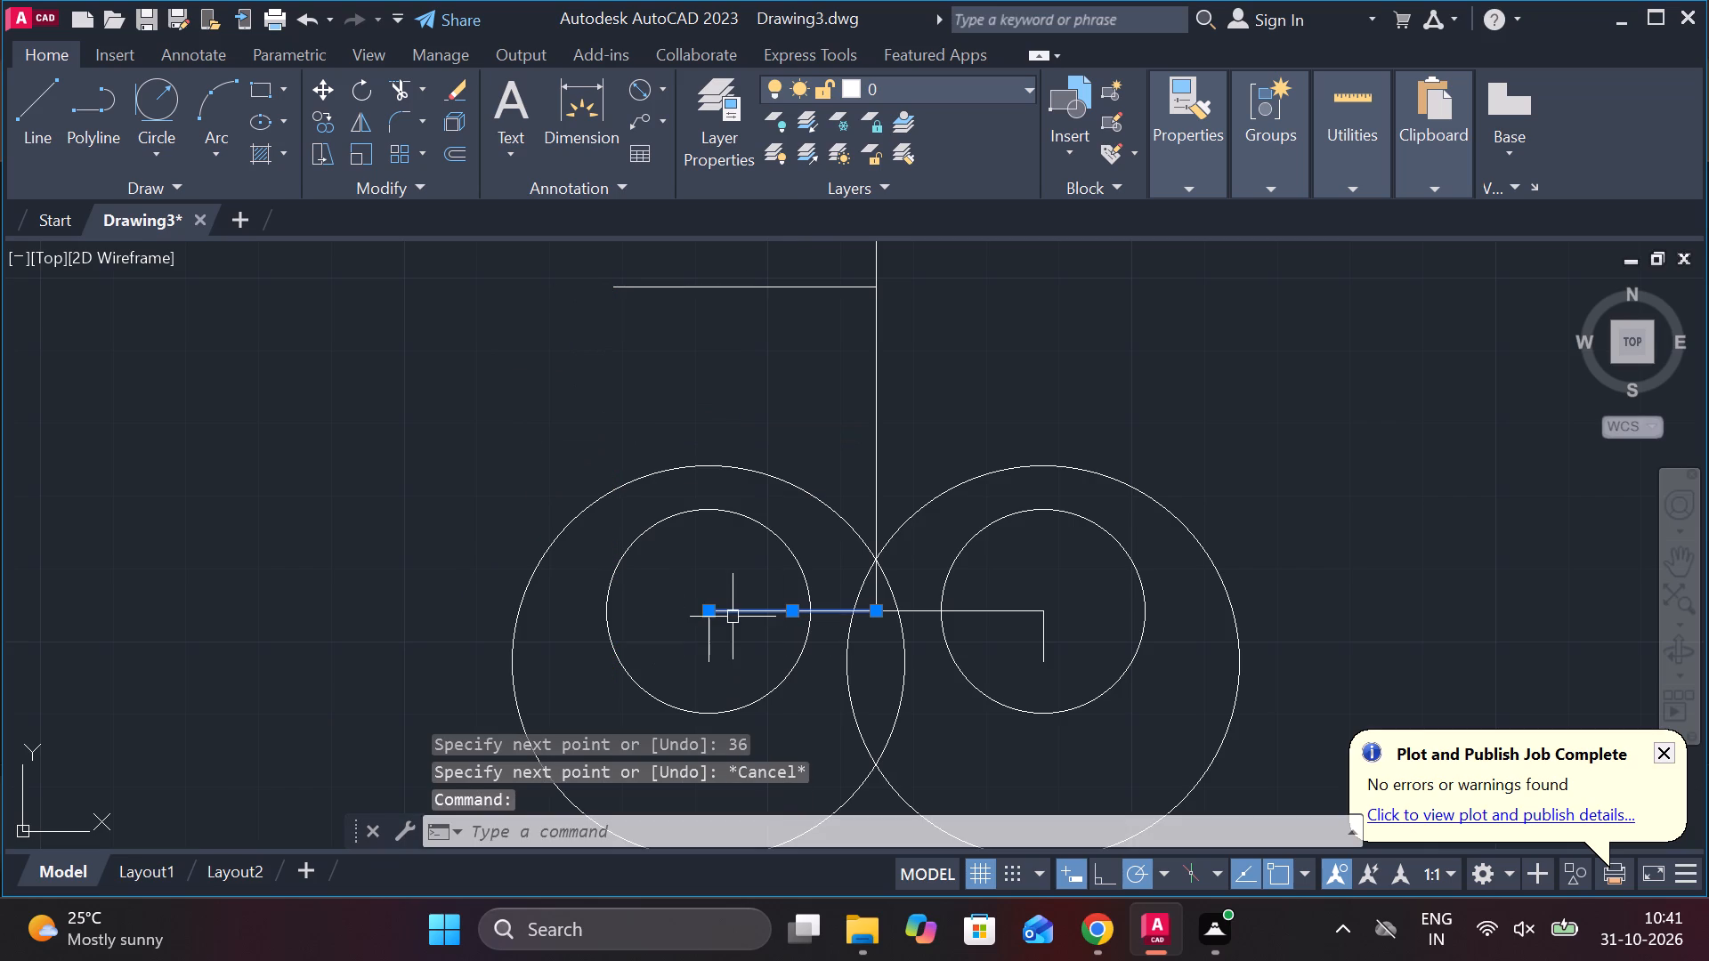
click(706, 612)
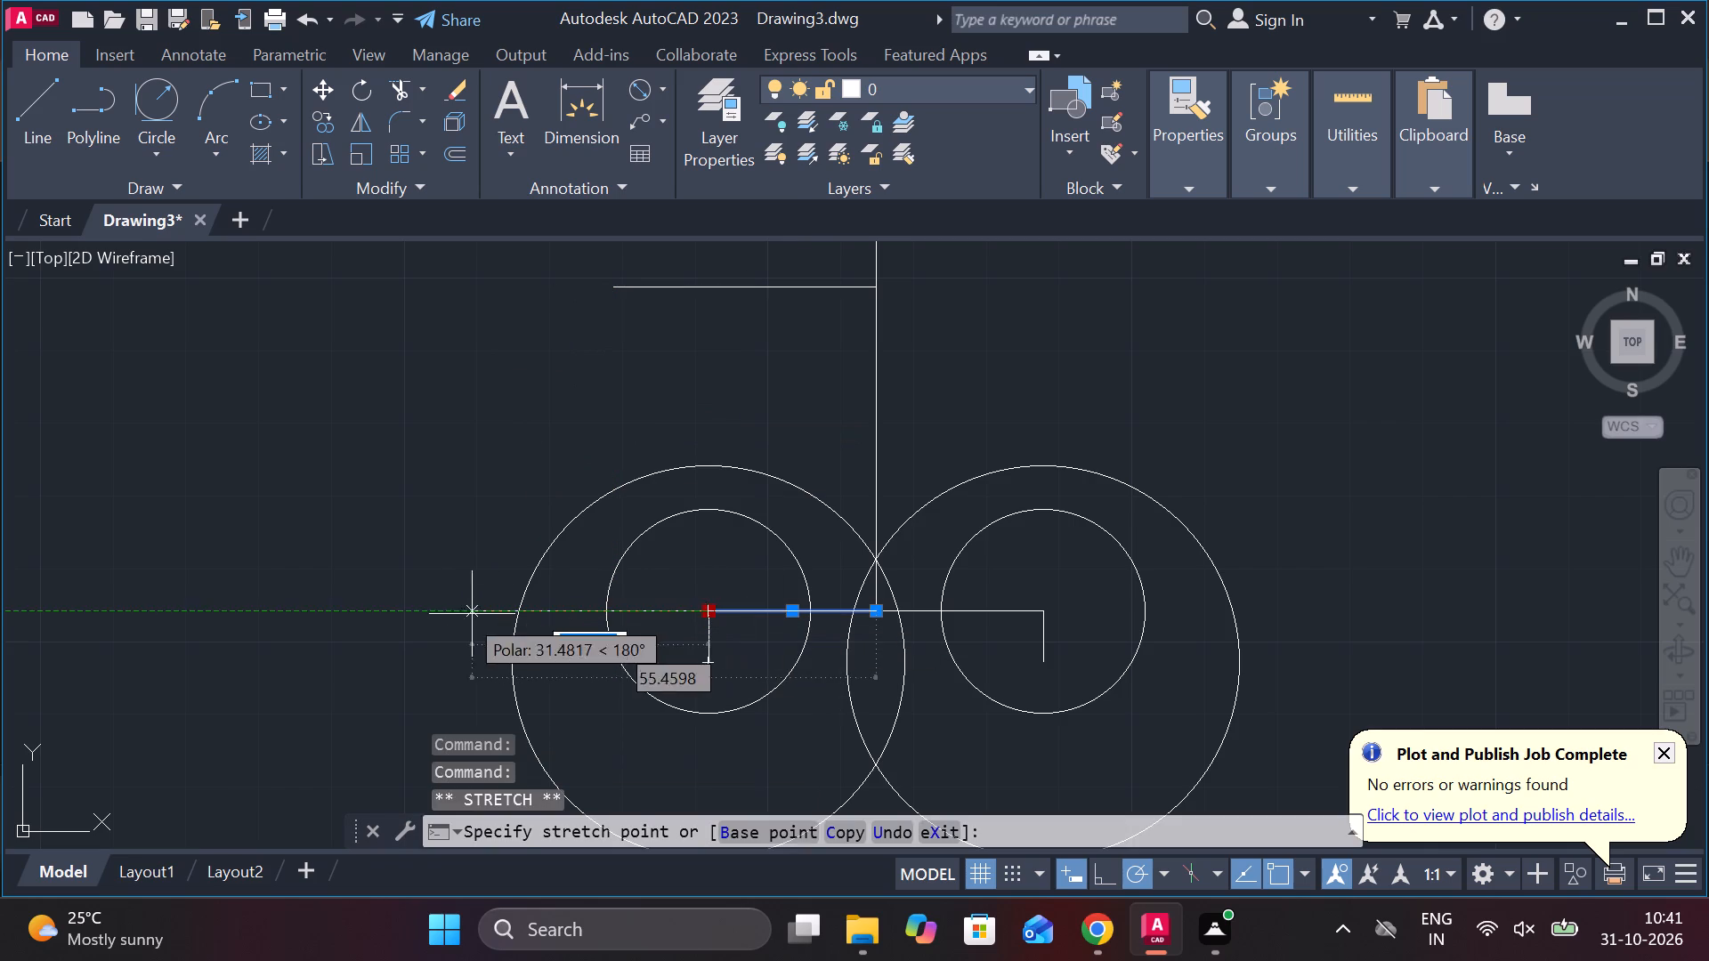
click(417, 612)
key(Escape)
Draw a vertical line down from the left end of the 36-long line to just below the stretched horizontal line.
key(l)
key(Return)
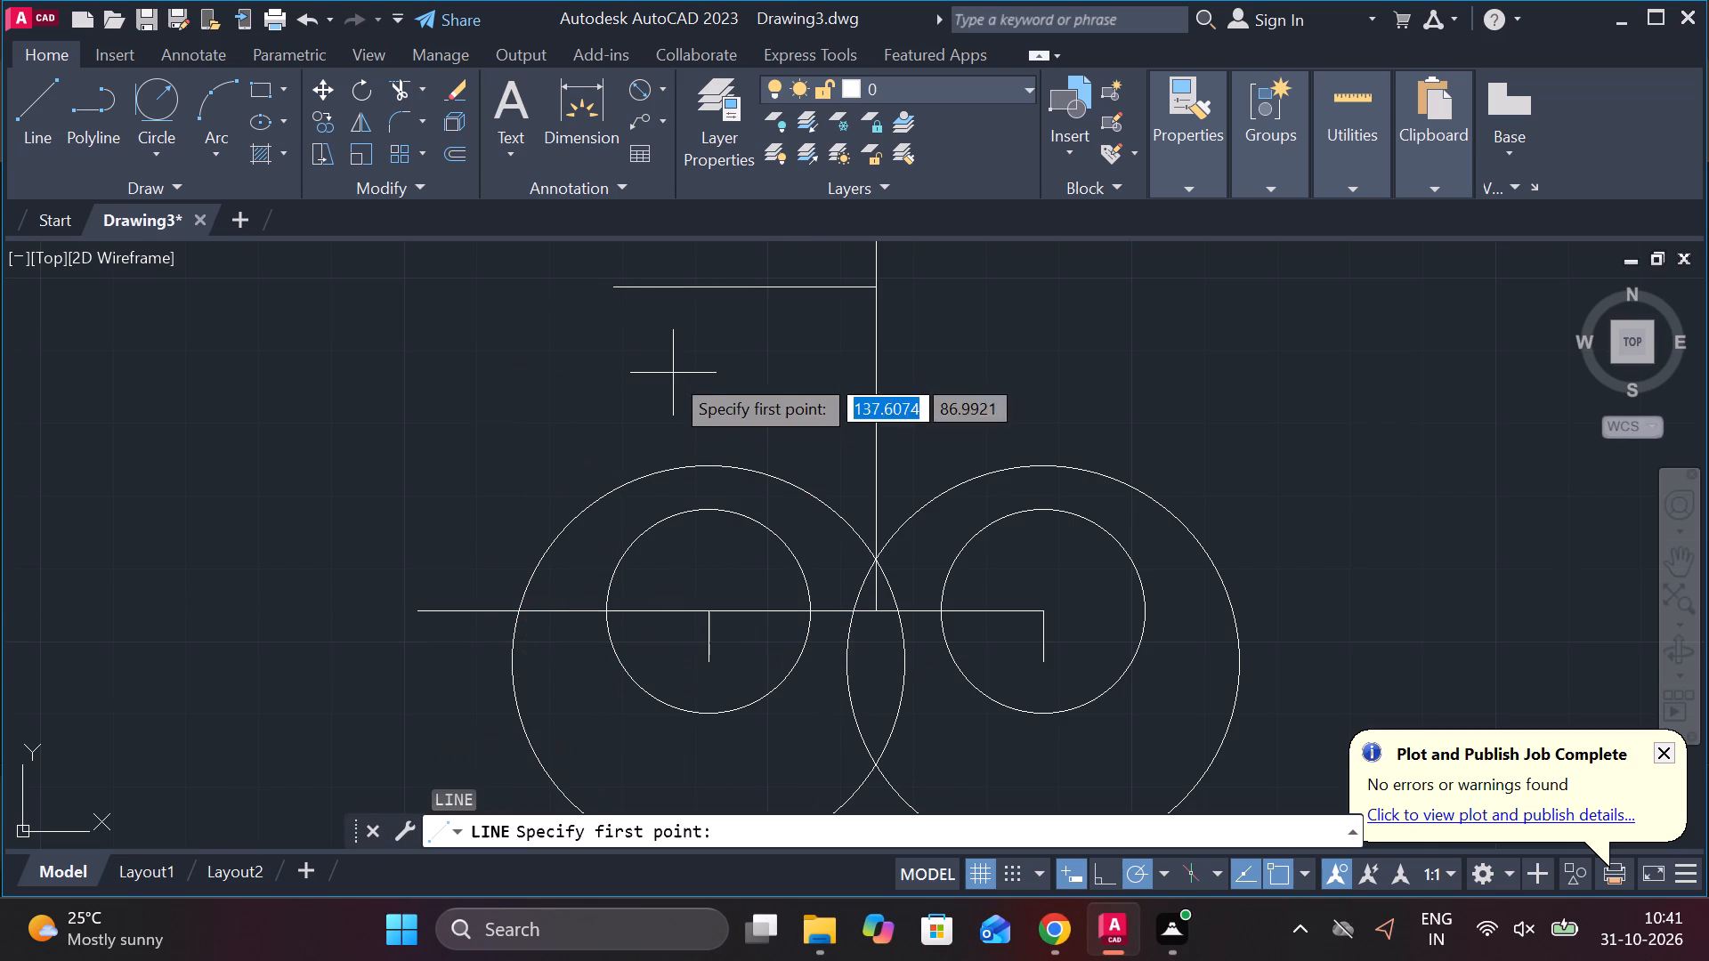
click(621, 291)
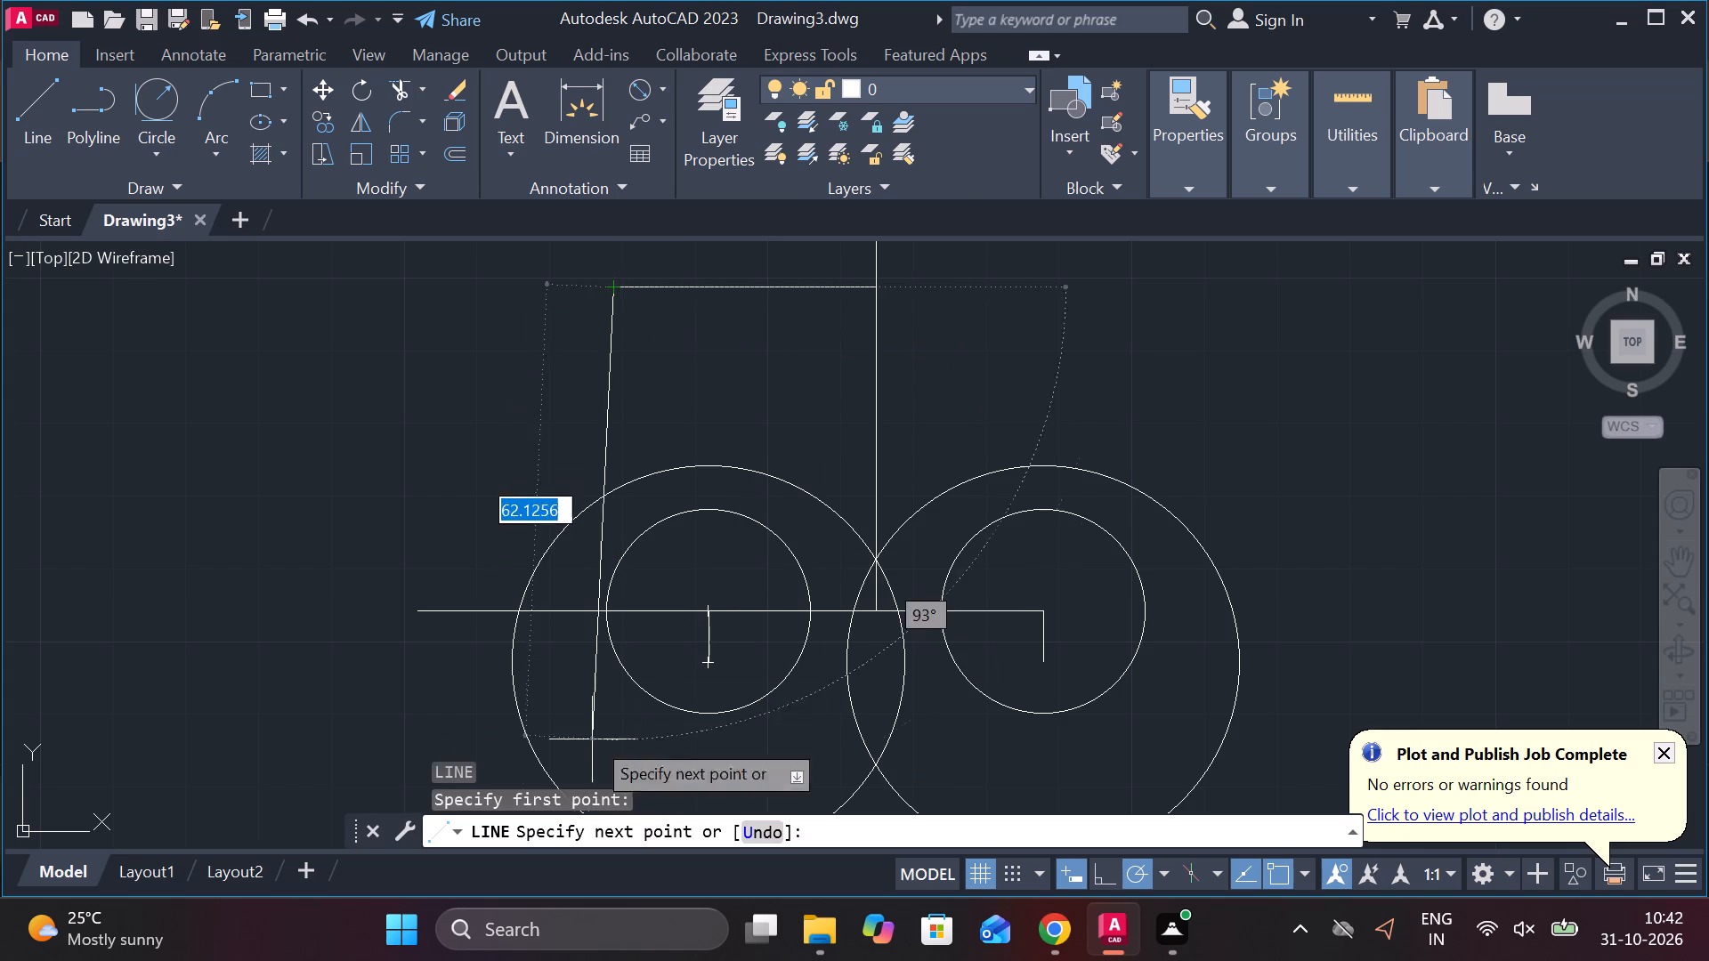
click(595, 686)
key(Escape)
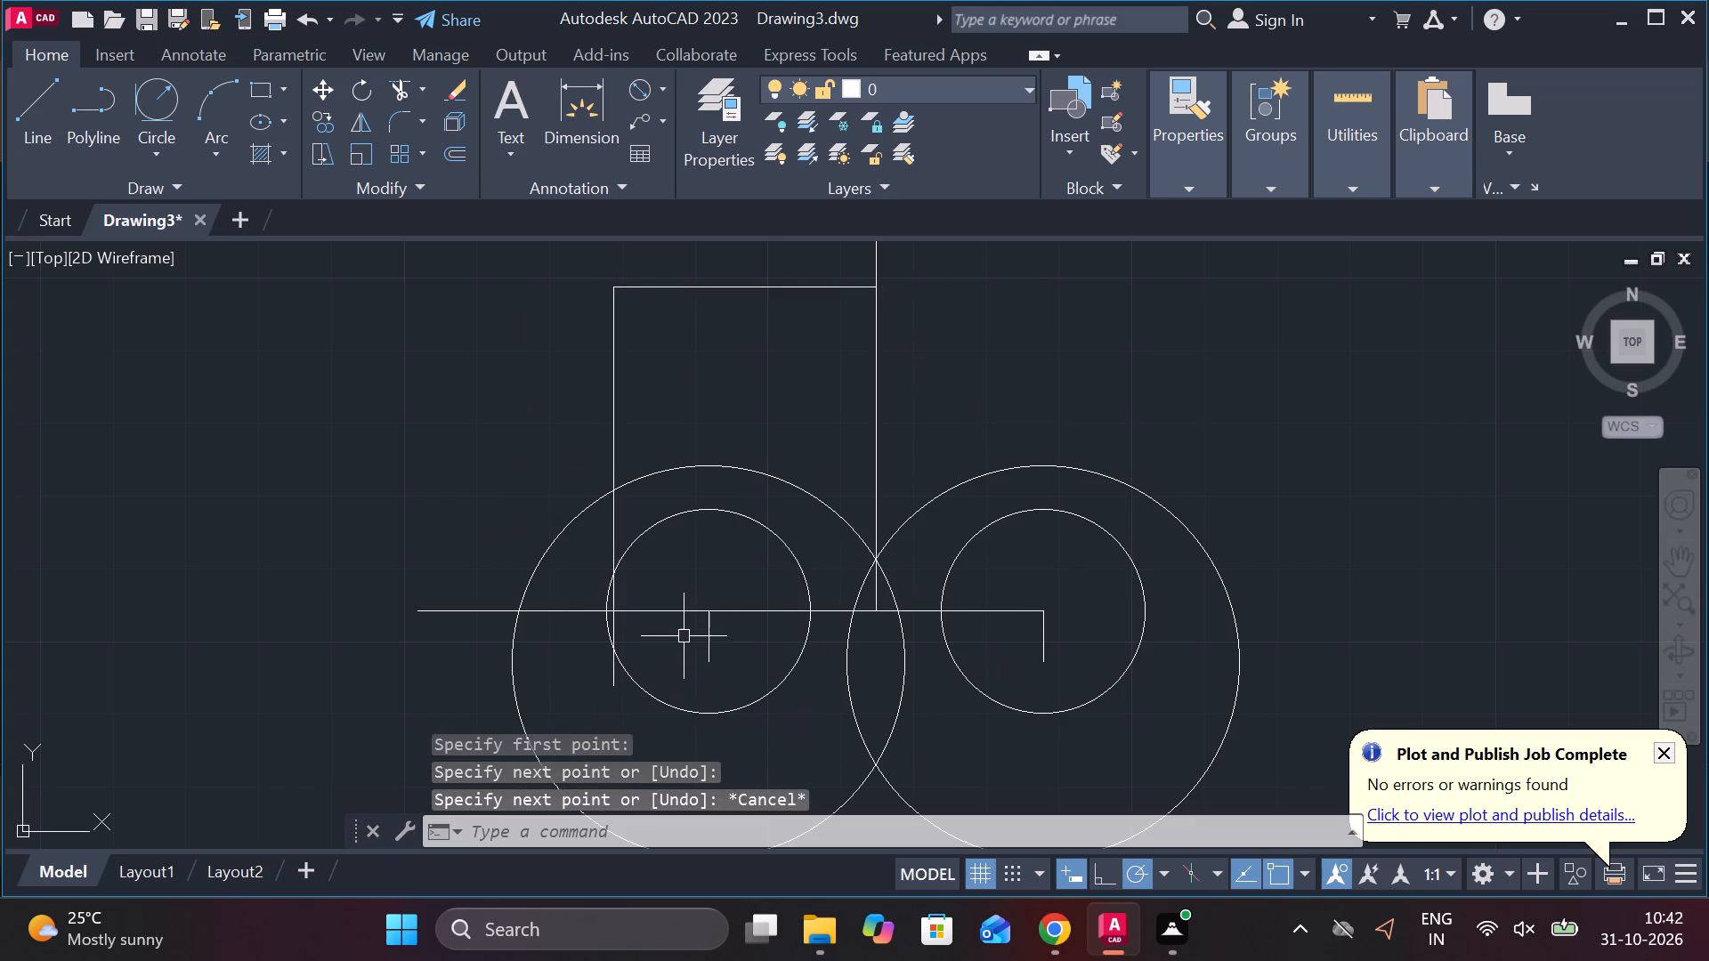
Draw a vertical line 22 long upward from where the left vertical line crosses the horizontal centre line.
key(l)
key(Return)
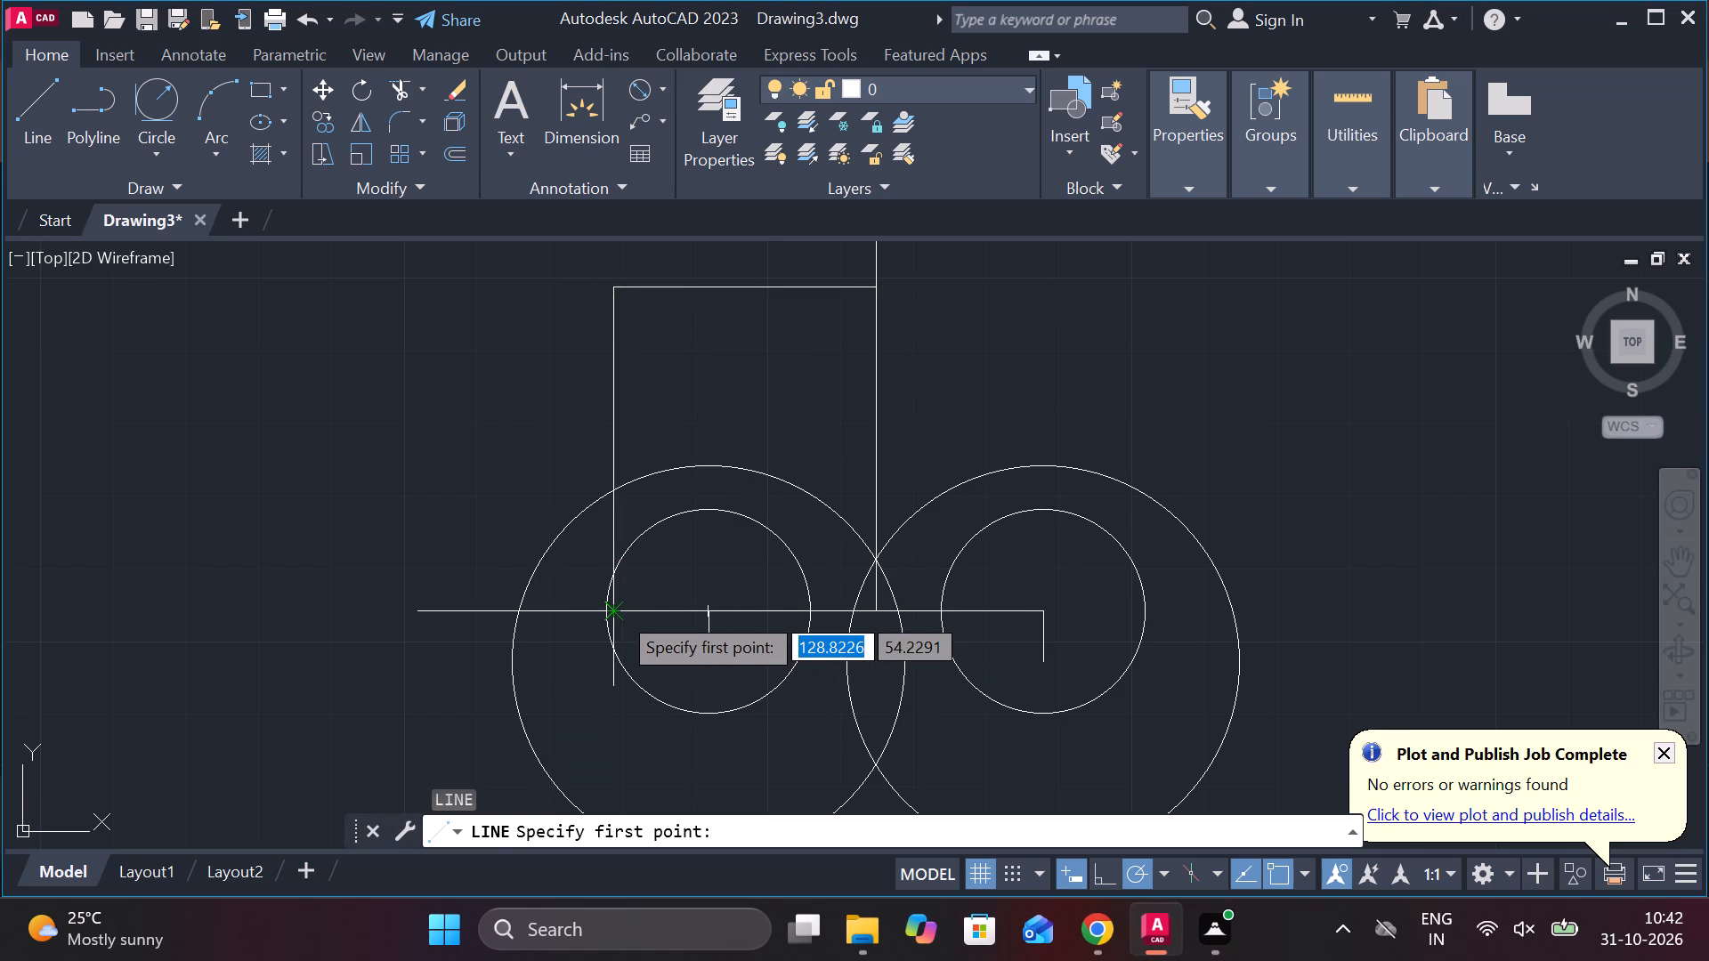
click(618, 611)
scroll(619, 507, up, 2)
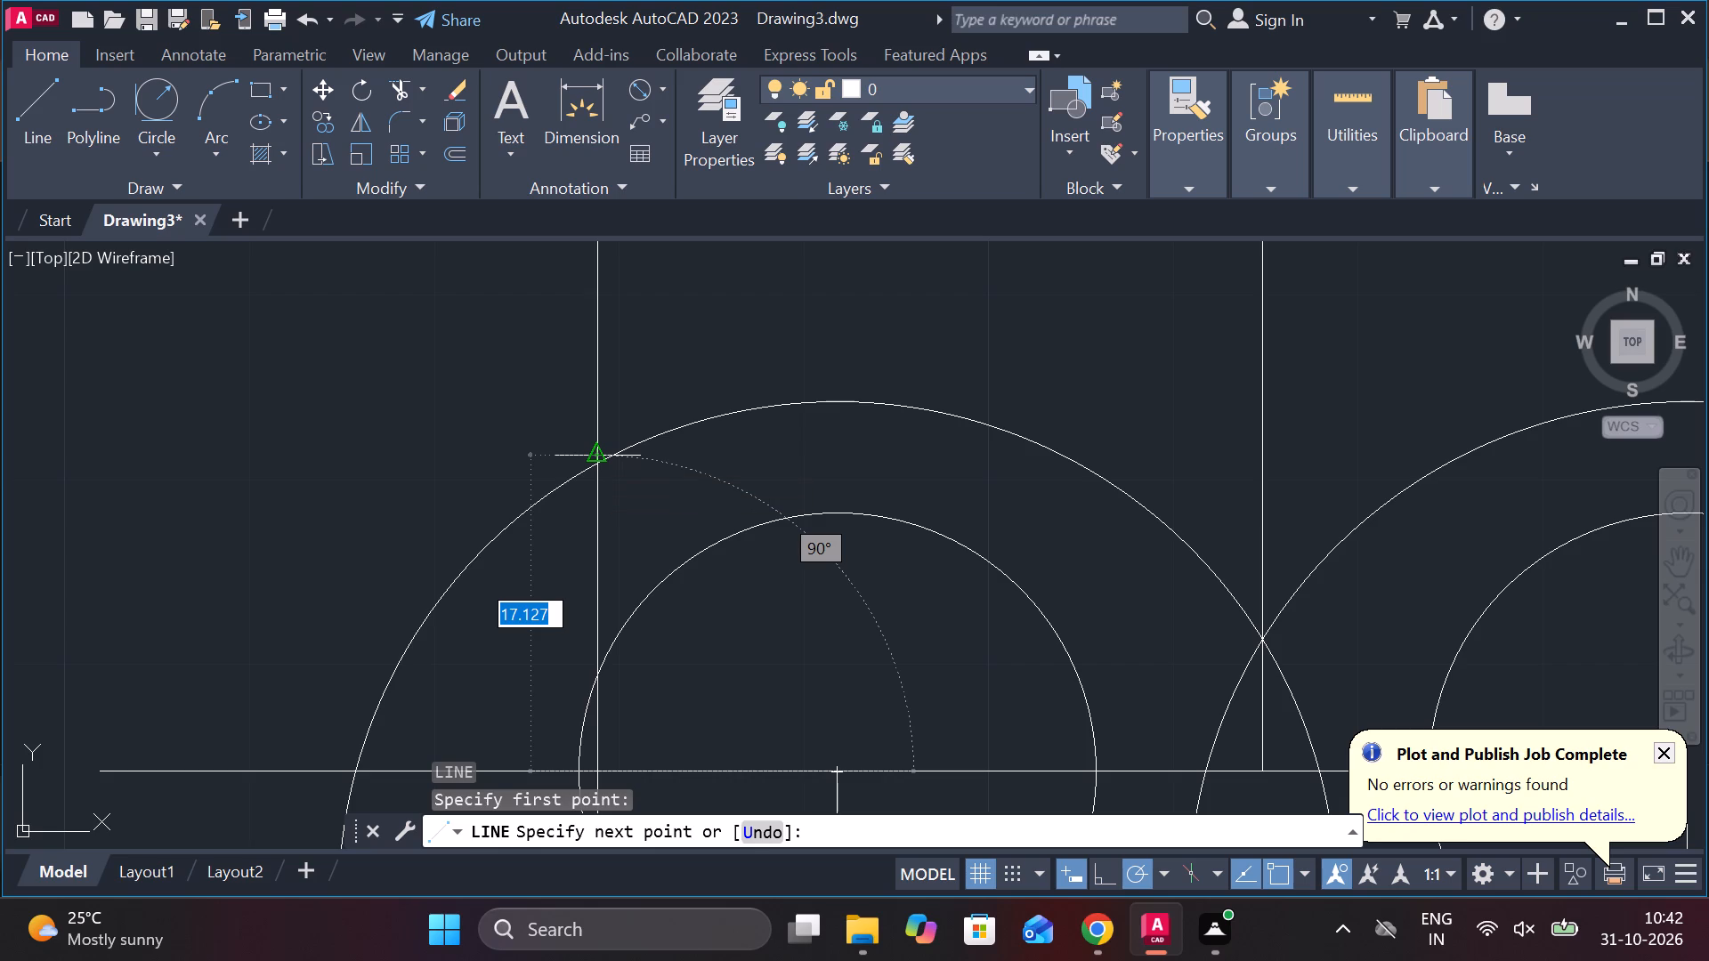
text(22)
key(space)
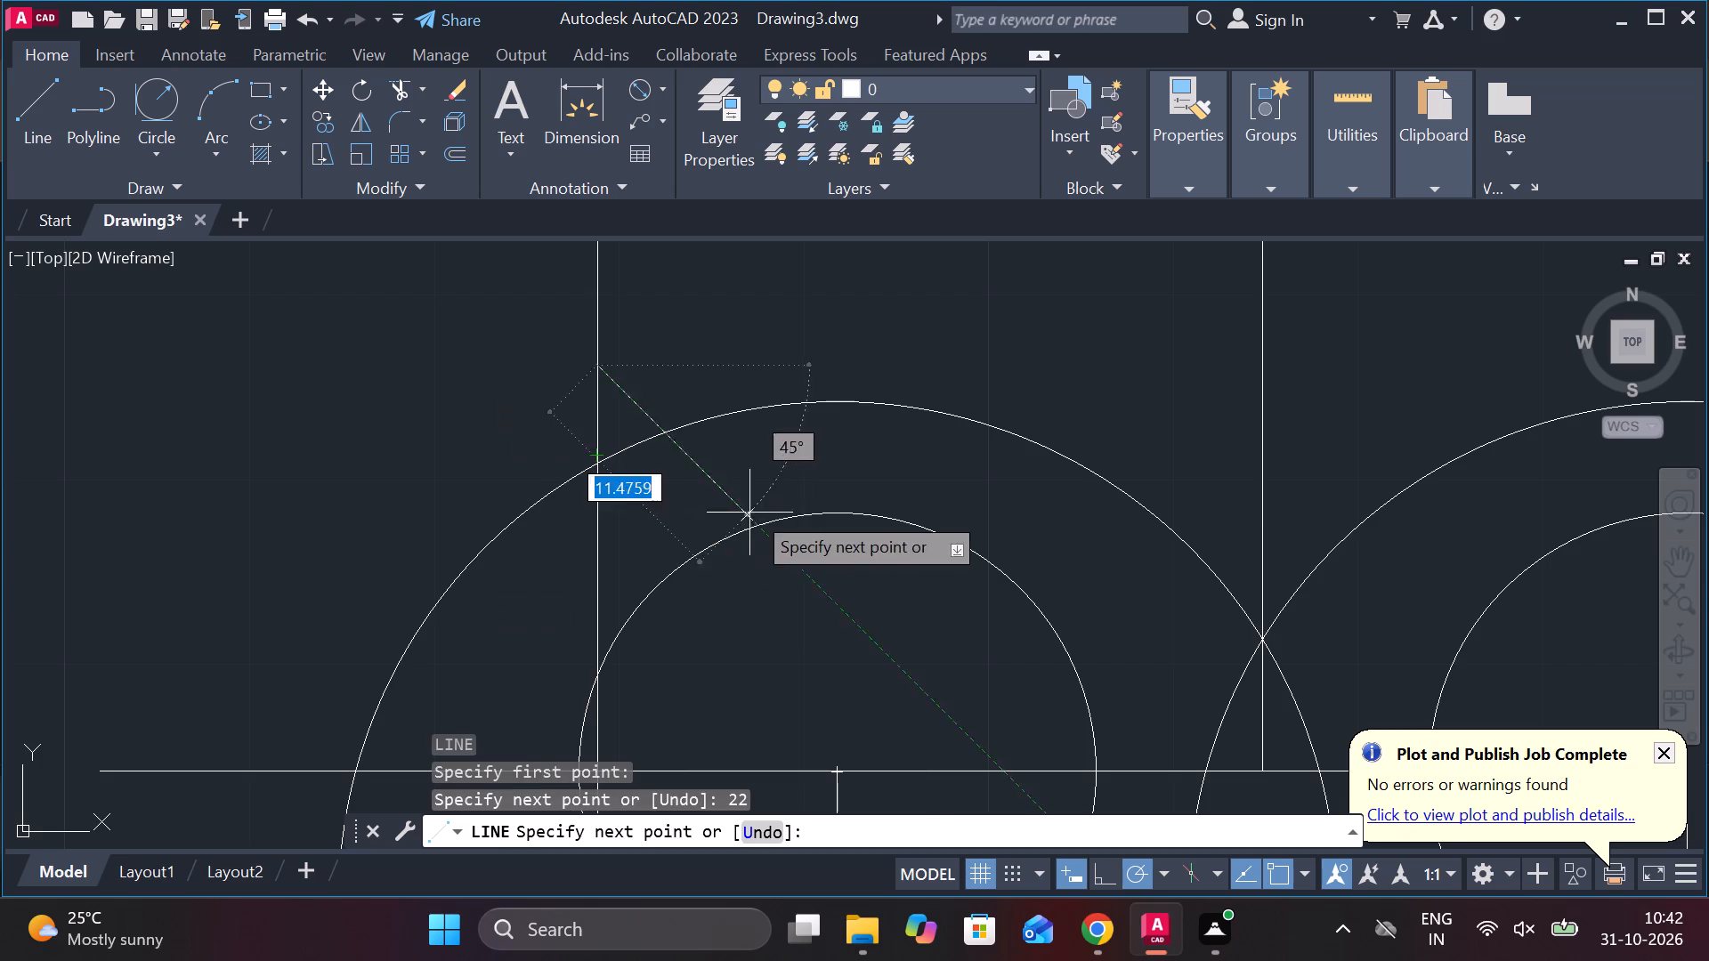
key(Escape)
Draw a line 22 up from the left vertical line's crossing with the horizontal centre line, continuing with a horizontal segment leftward.
scroll(727, 425, down, 1)
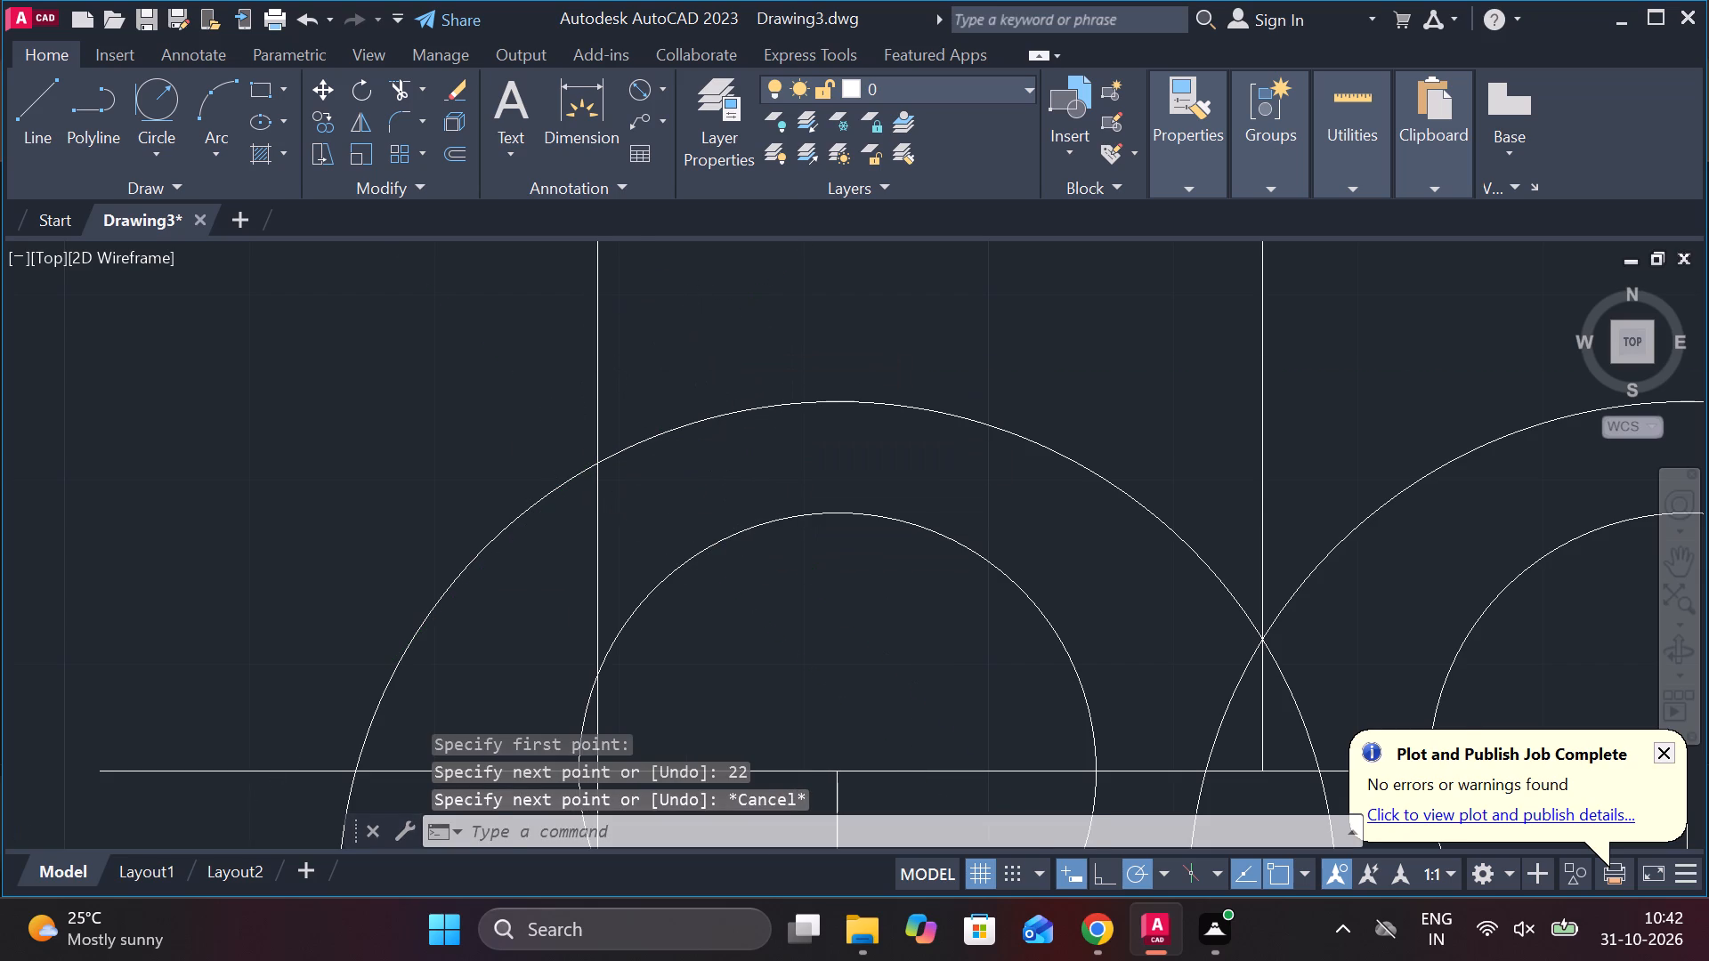
scroll(727, 425, down, 1)
key(l)
key(Return)
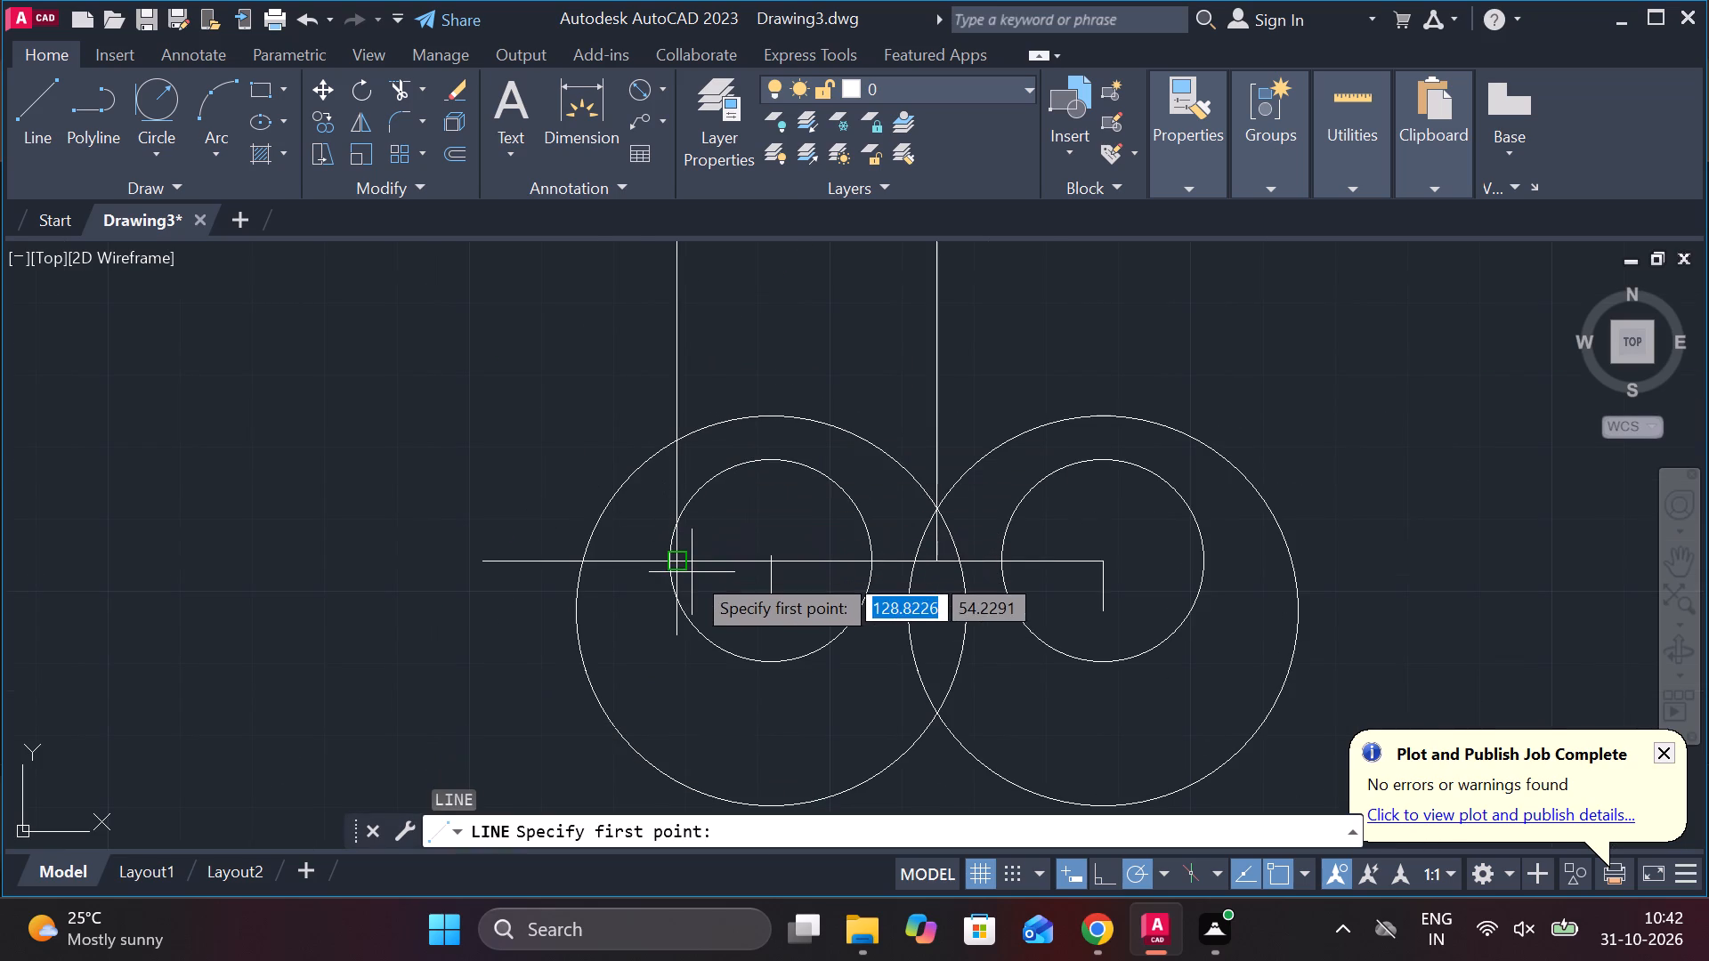
click(677, 565)
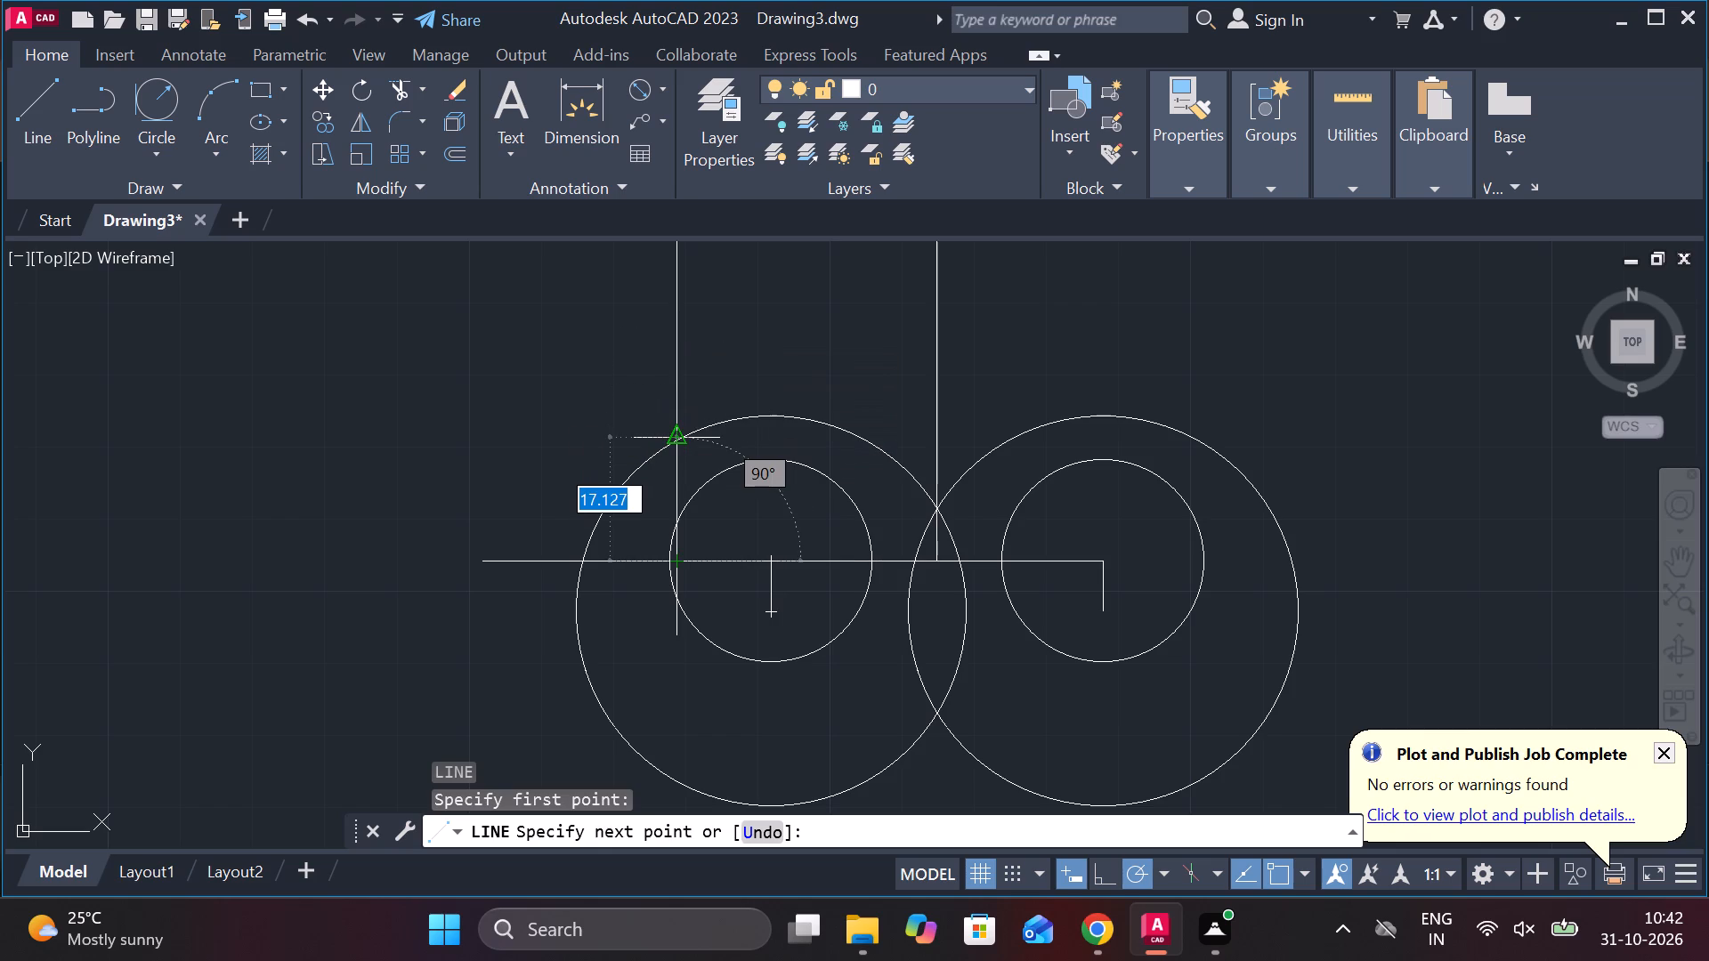
text(22)
key(space)
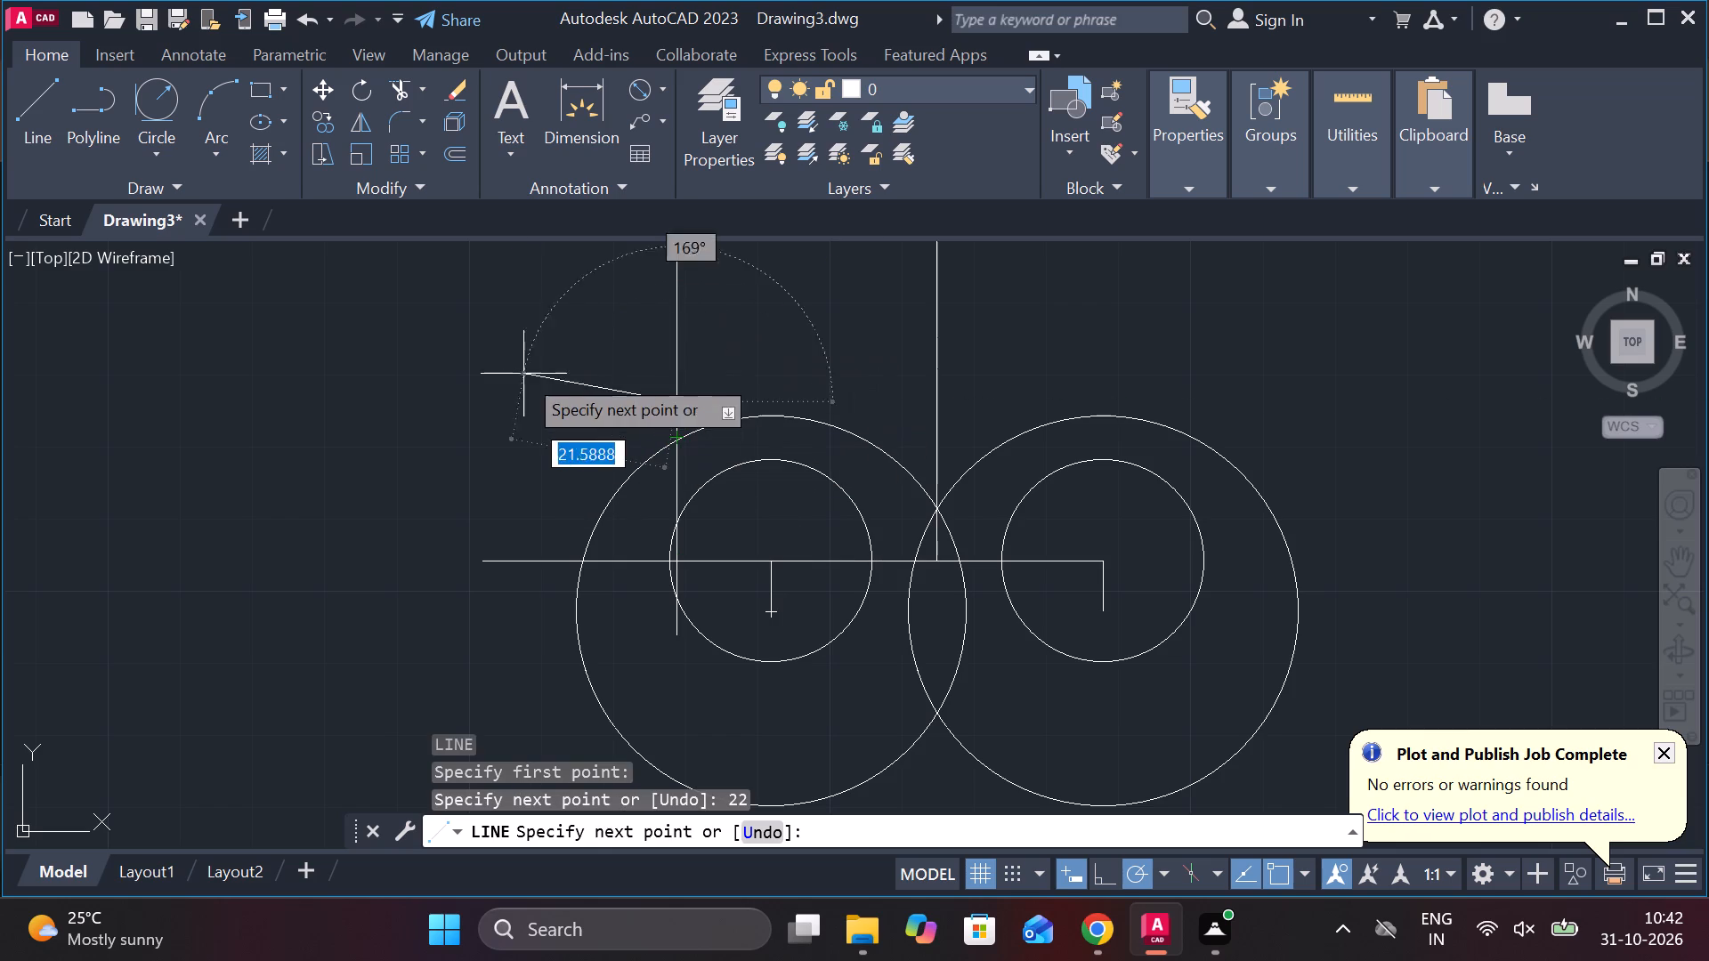
click(468, 394)
key(Escape)
Draw a radius 4 circle centred where the new horizontal segment meets the left vertical line.
scroll(658, 355, up, 2)
middle_drag(718, 433, 762, 442)
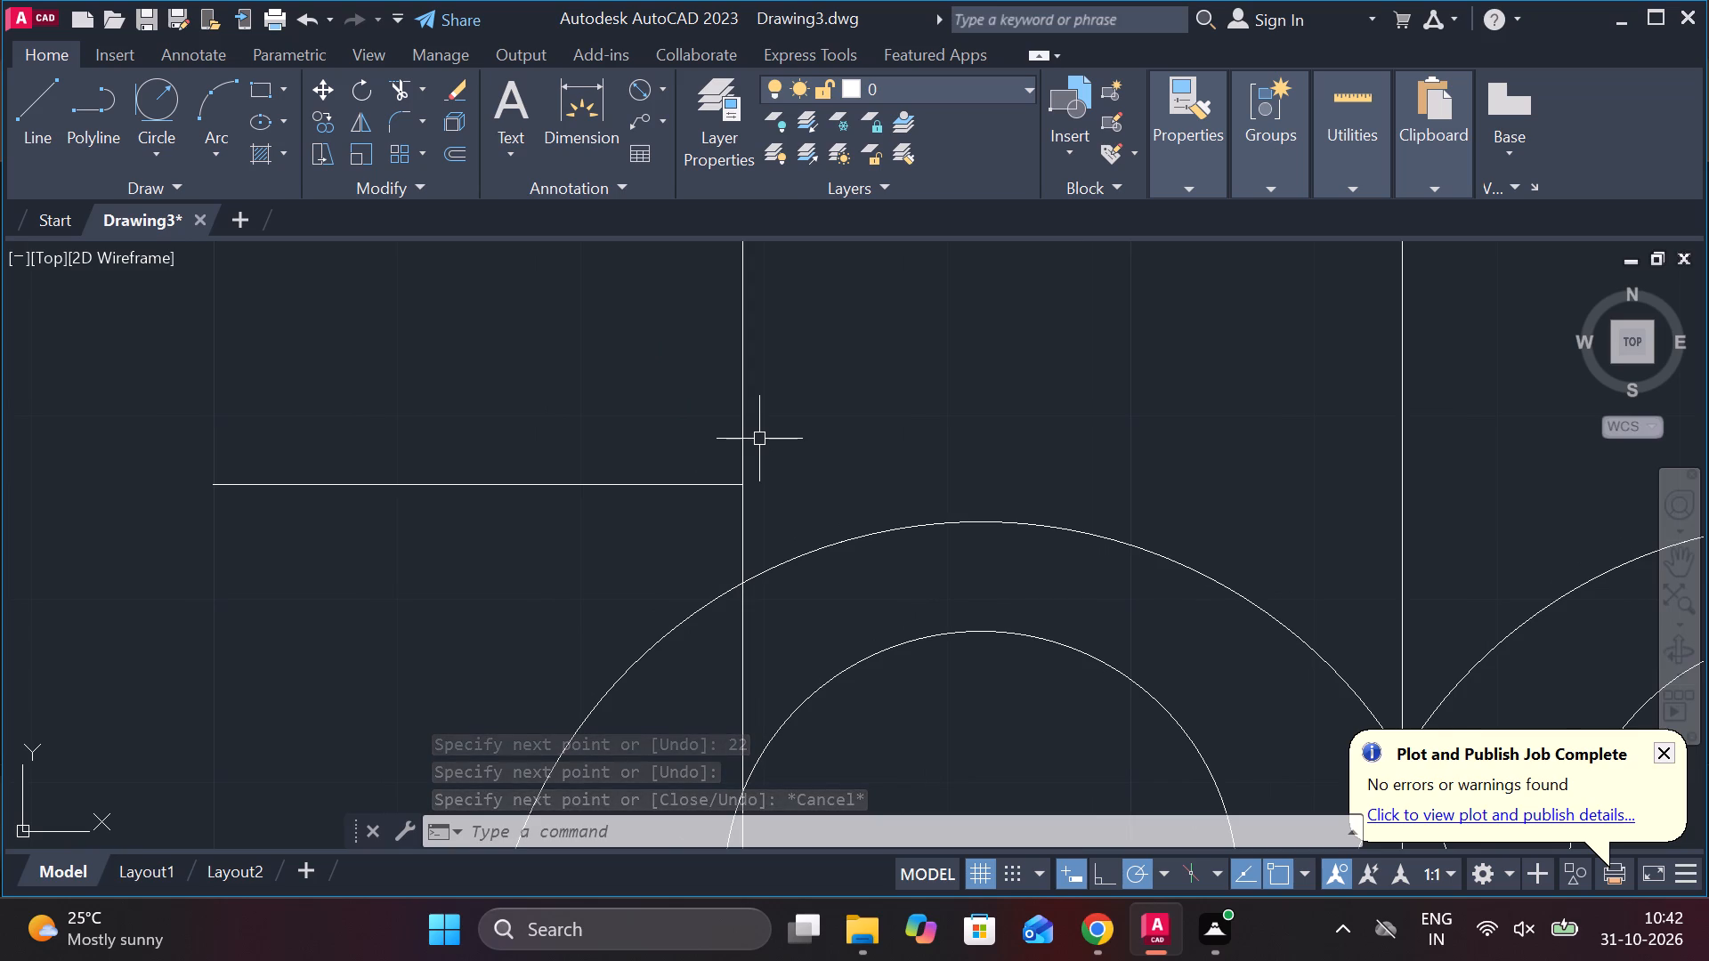
middle_drag(838, 480, 836, 446)
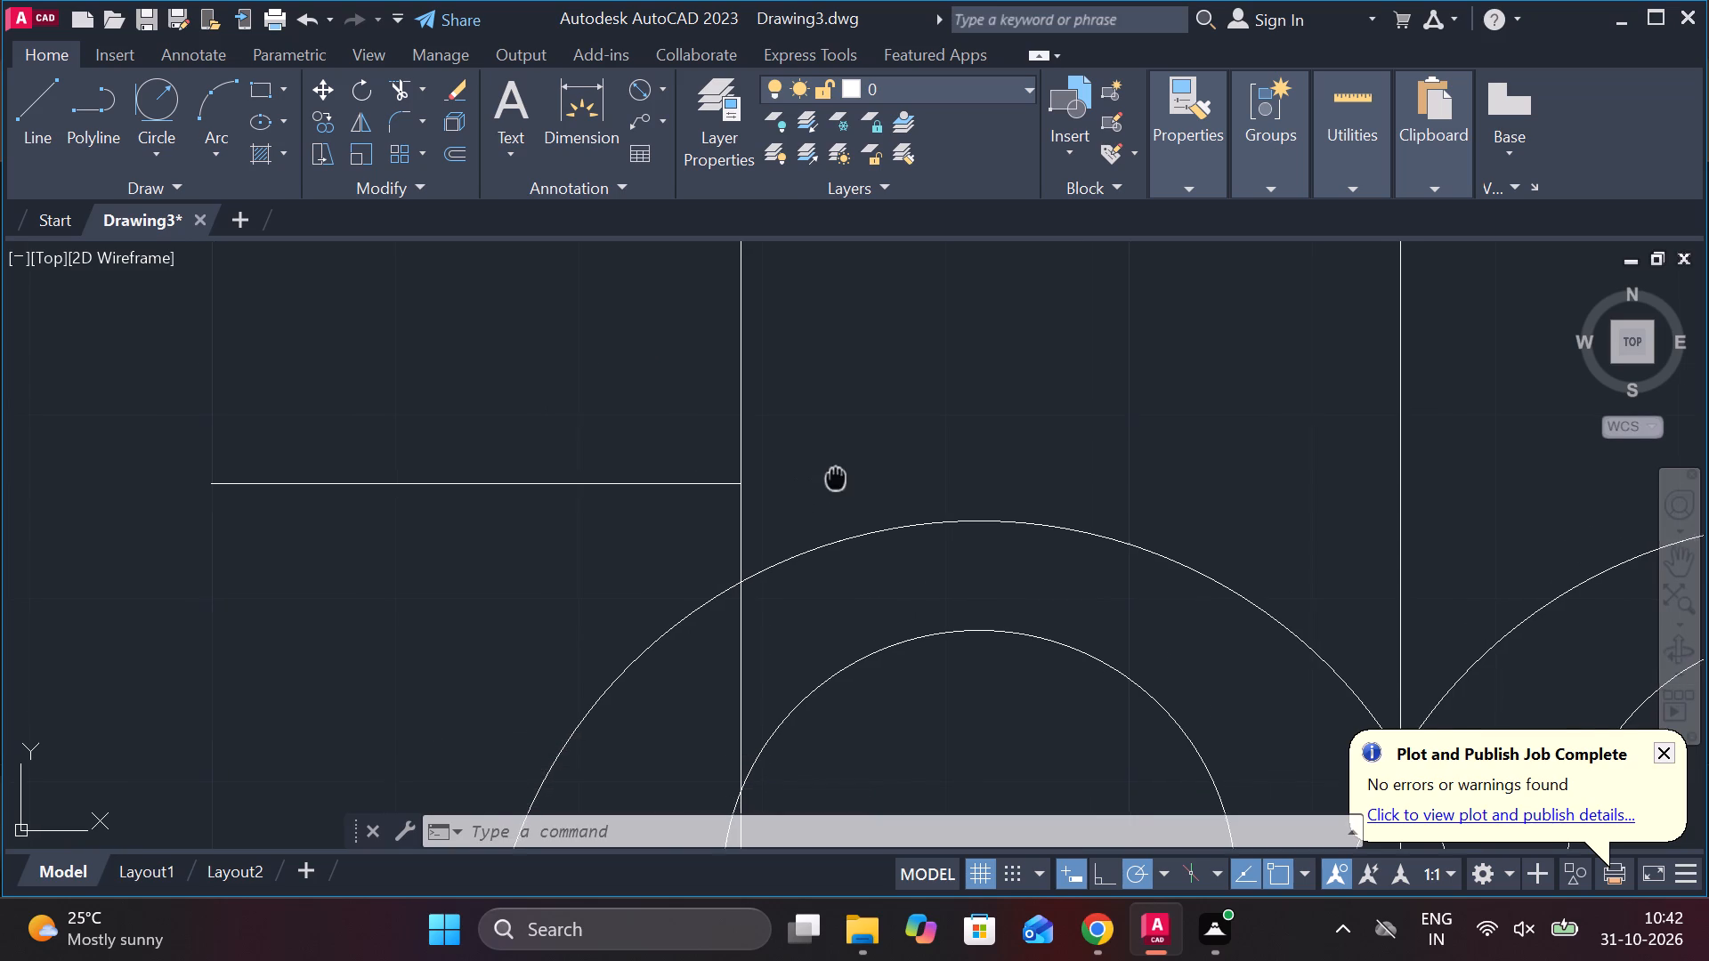
middle_drag(836, 446, 845, 418)
text(c)
key(space)
click(758, 425)
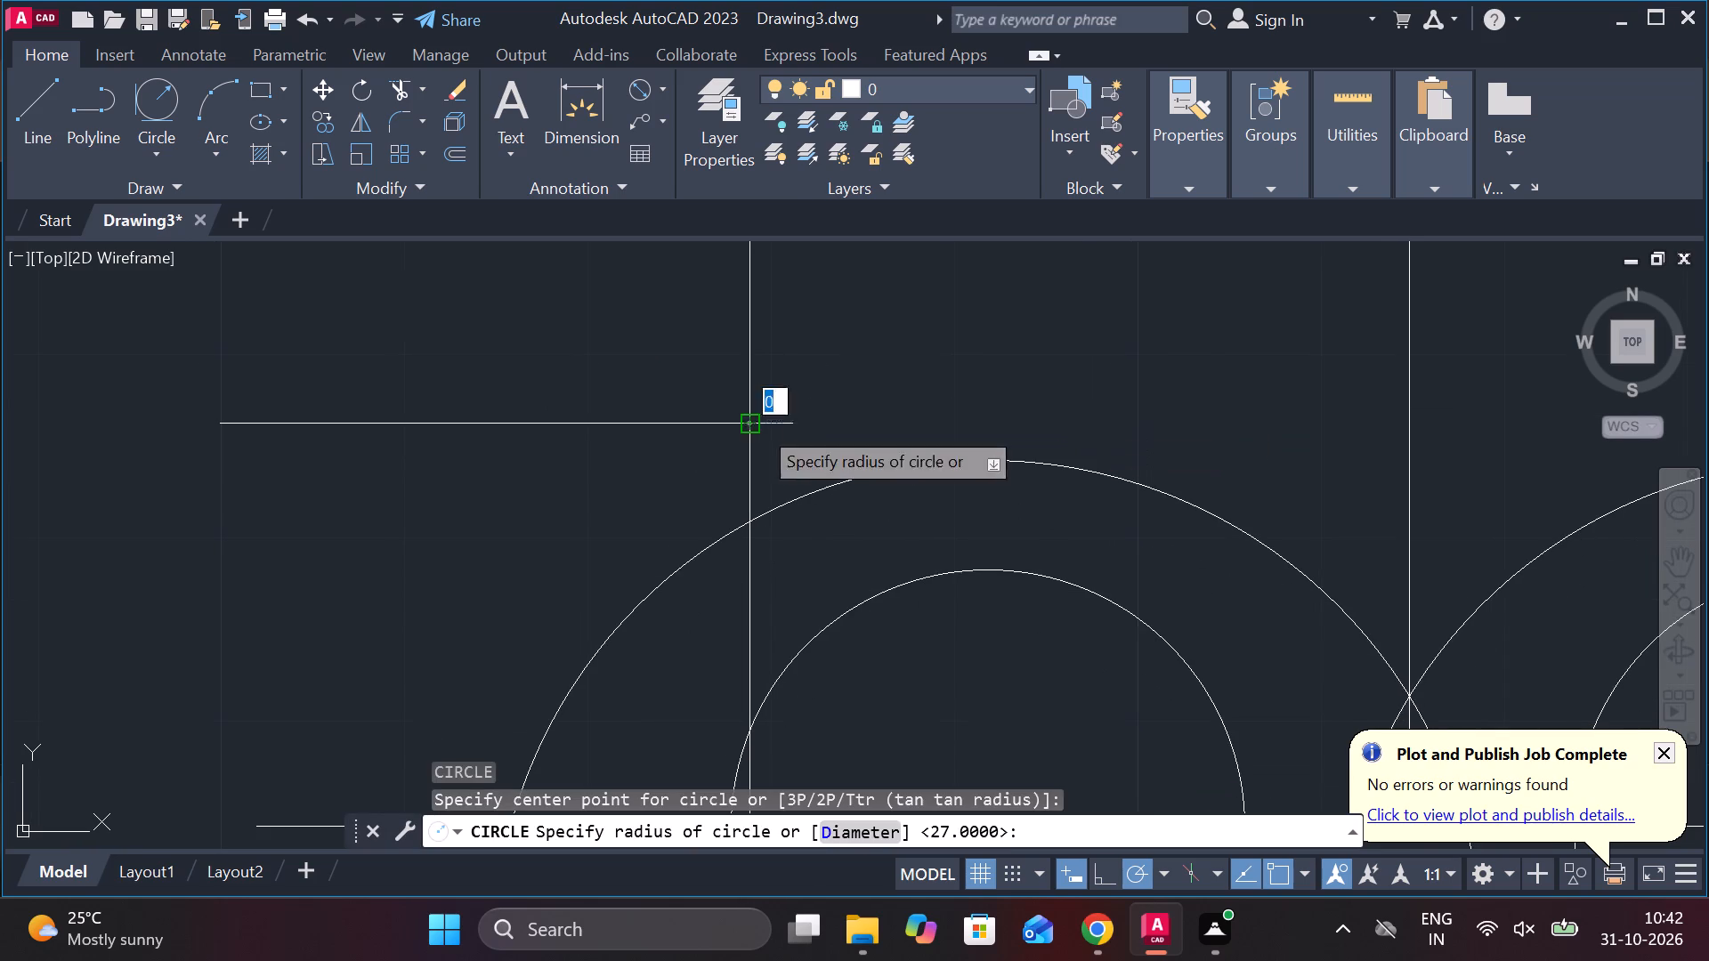
text(4)
key(space)
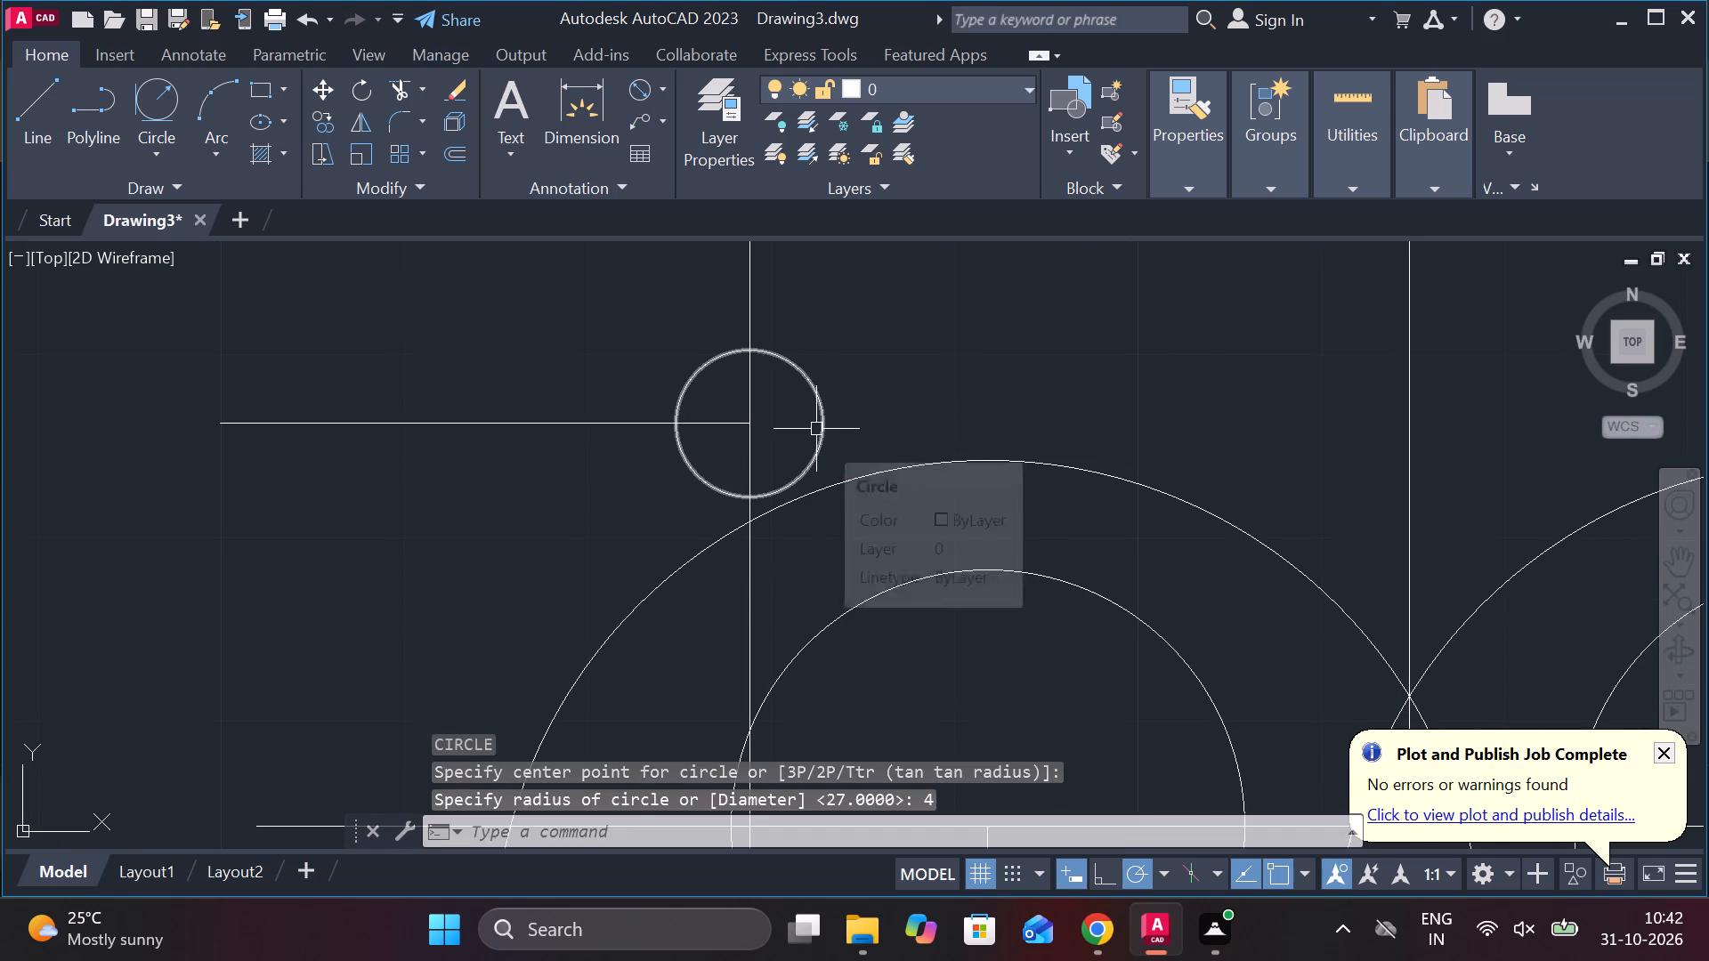
Draw a radius 24 circle tangent to the radius 4 circle and the left radius 27 circle.
middle_drag(882, 570, 904, 530)
scroll(904, 529, down, 1)
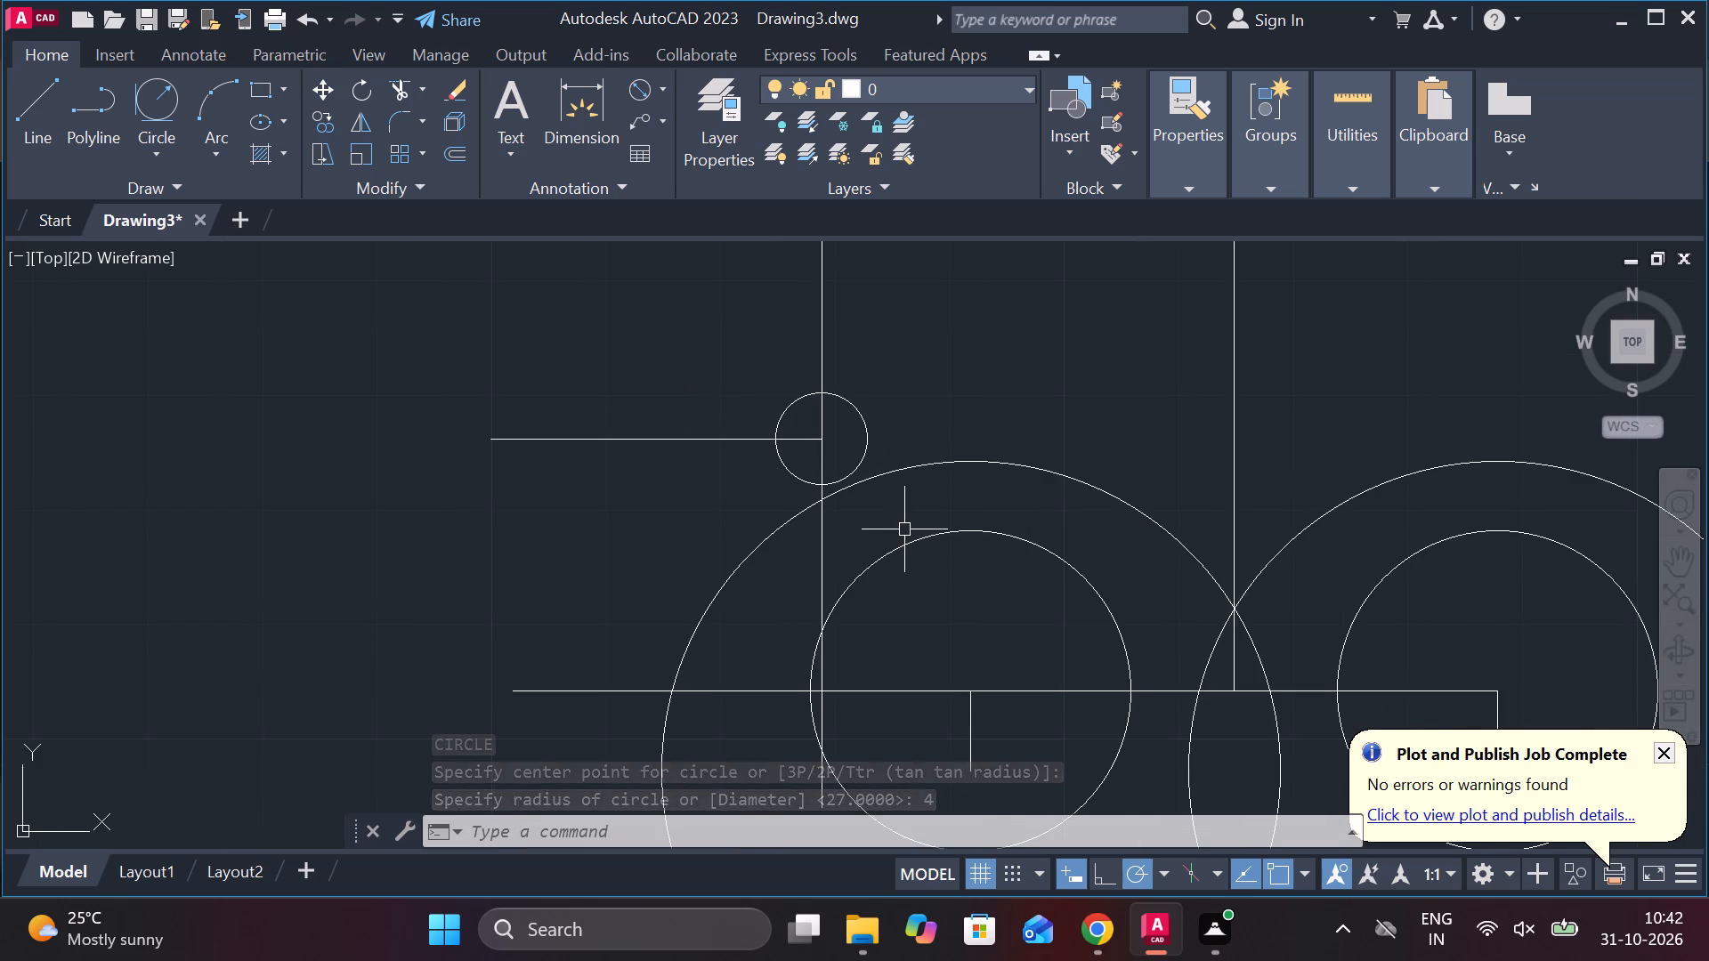
key(Escape)
click(163, 110)
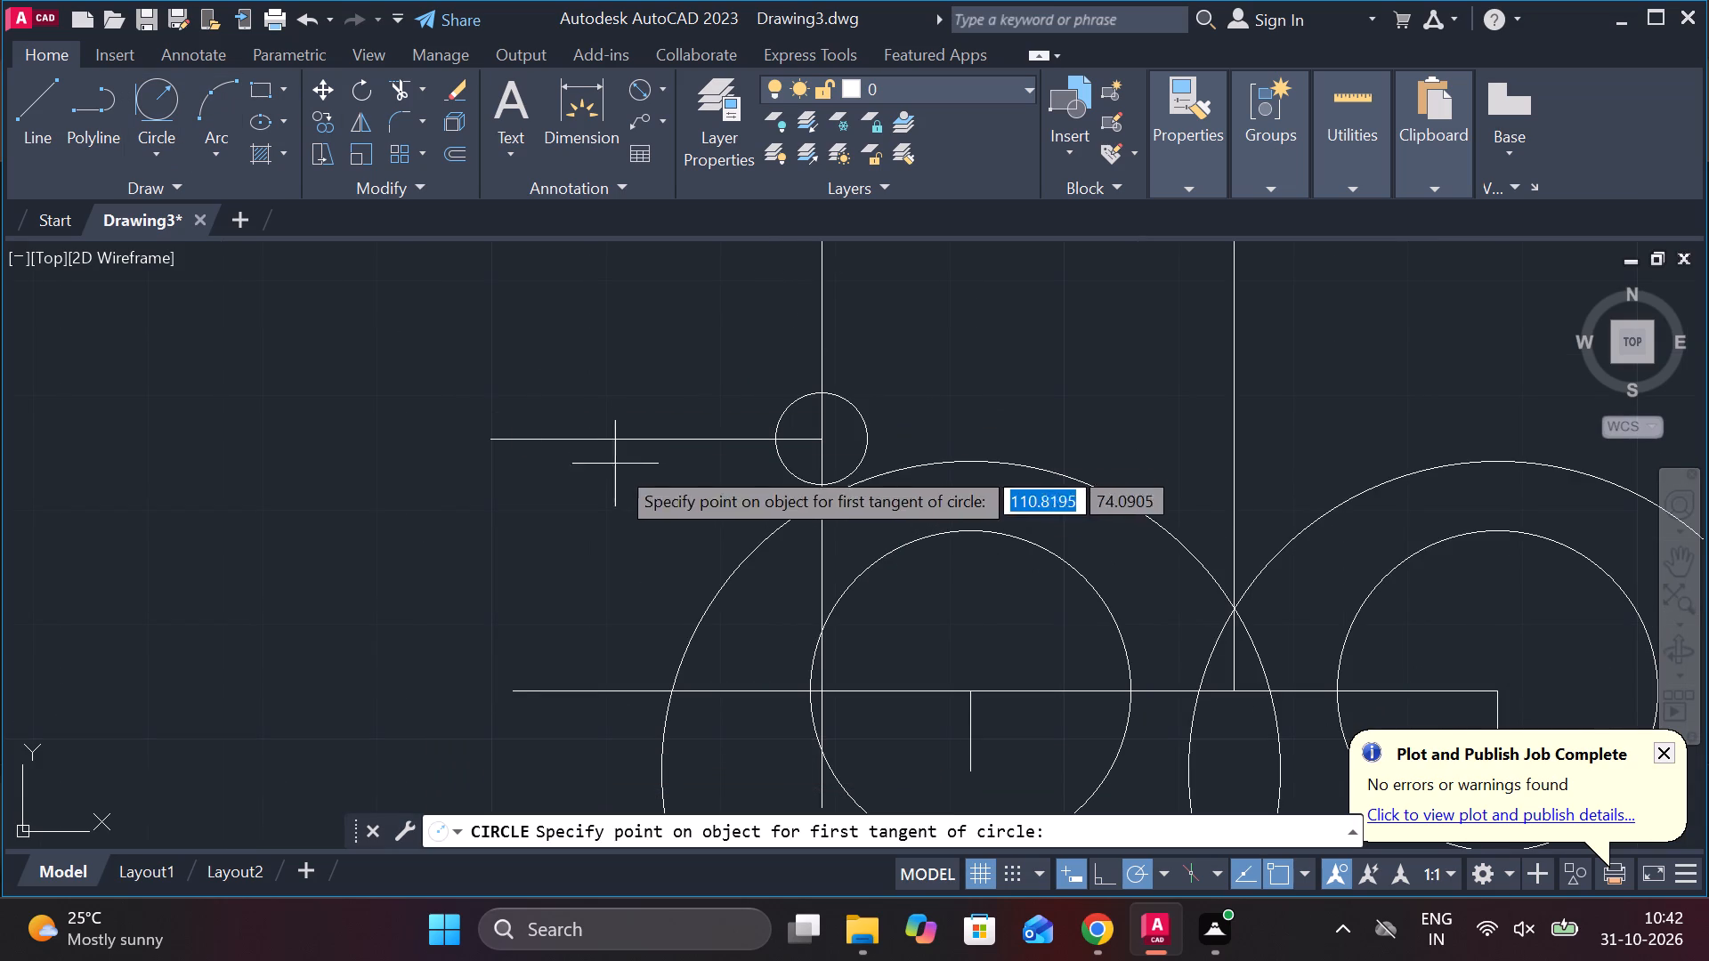
click(771, 464)
click(768, 535)
text(24)
key(space)
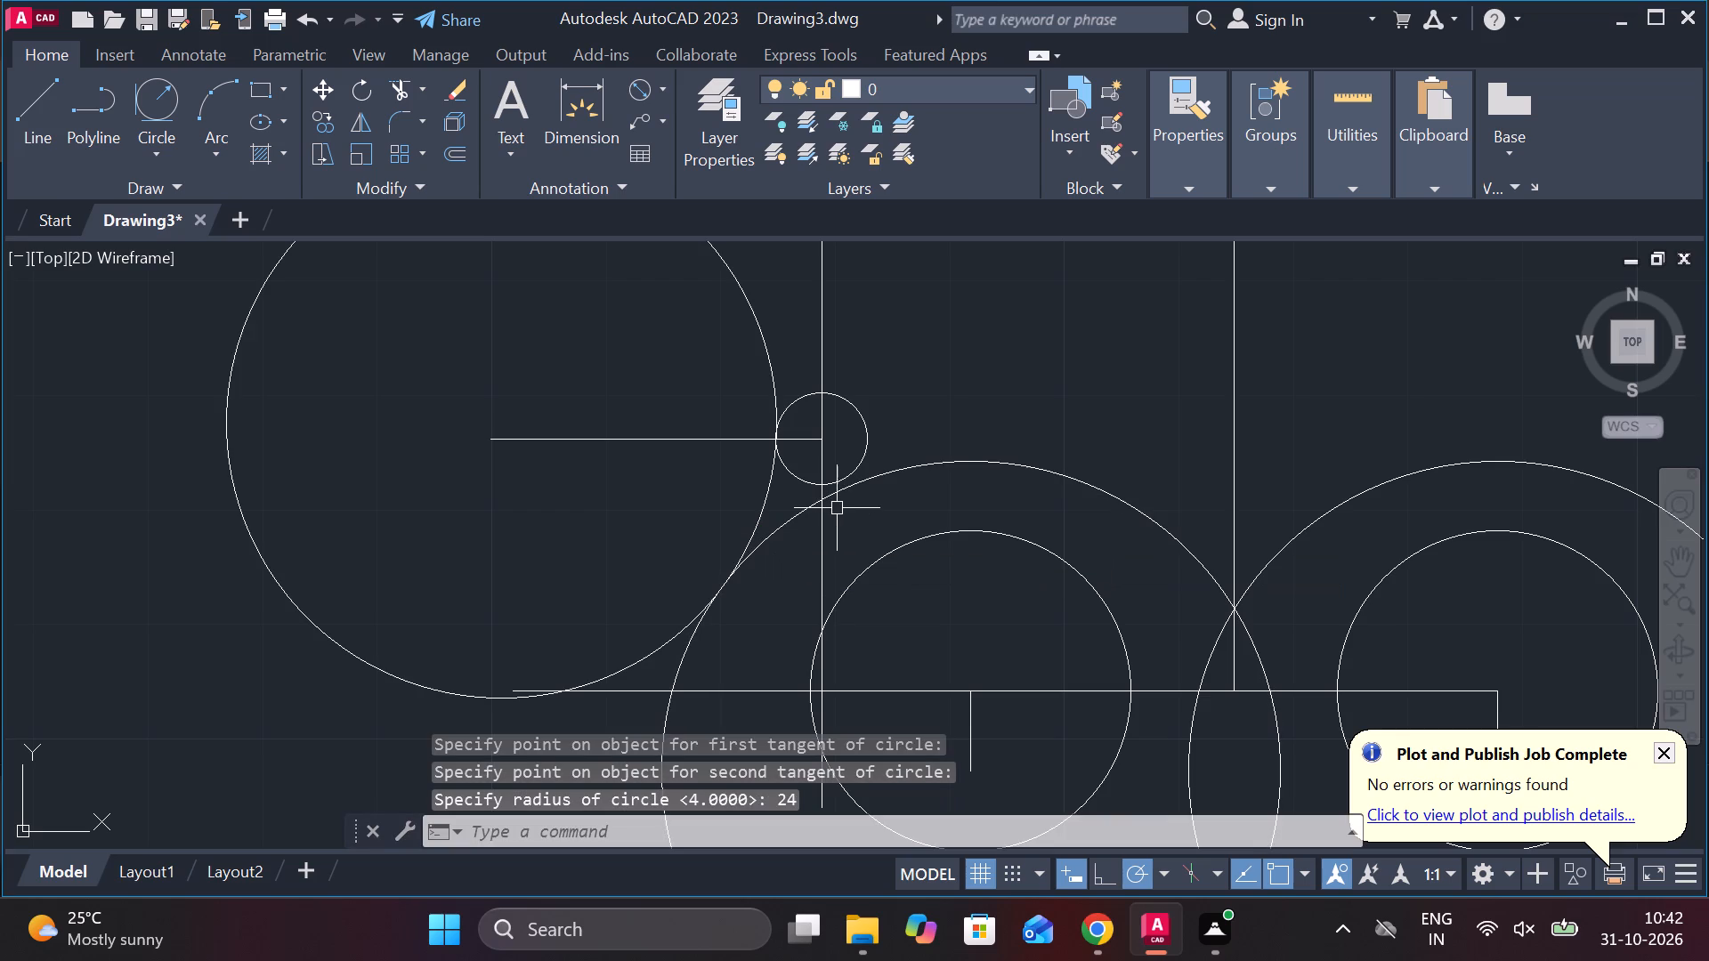
Trim the radius 24 circle to the short arc joining the radius 4 circle and the left radius 27 circle.
text(tr)
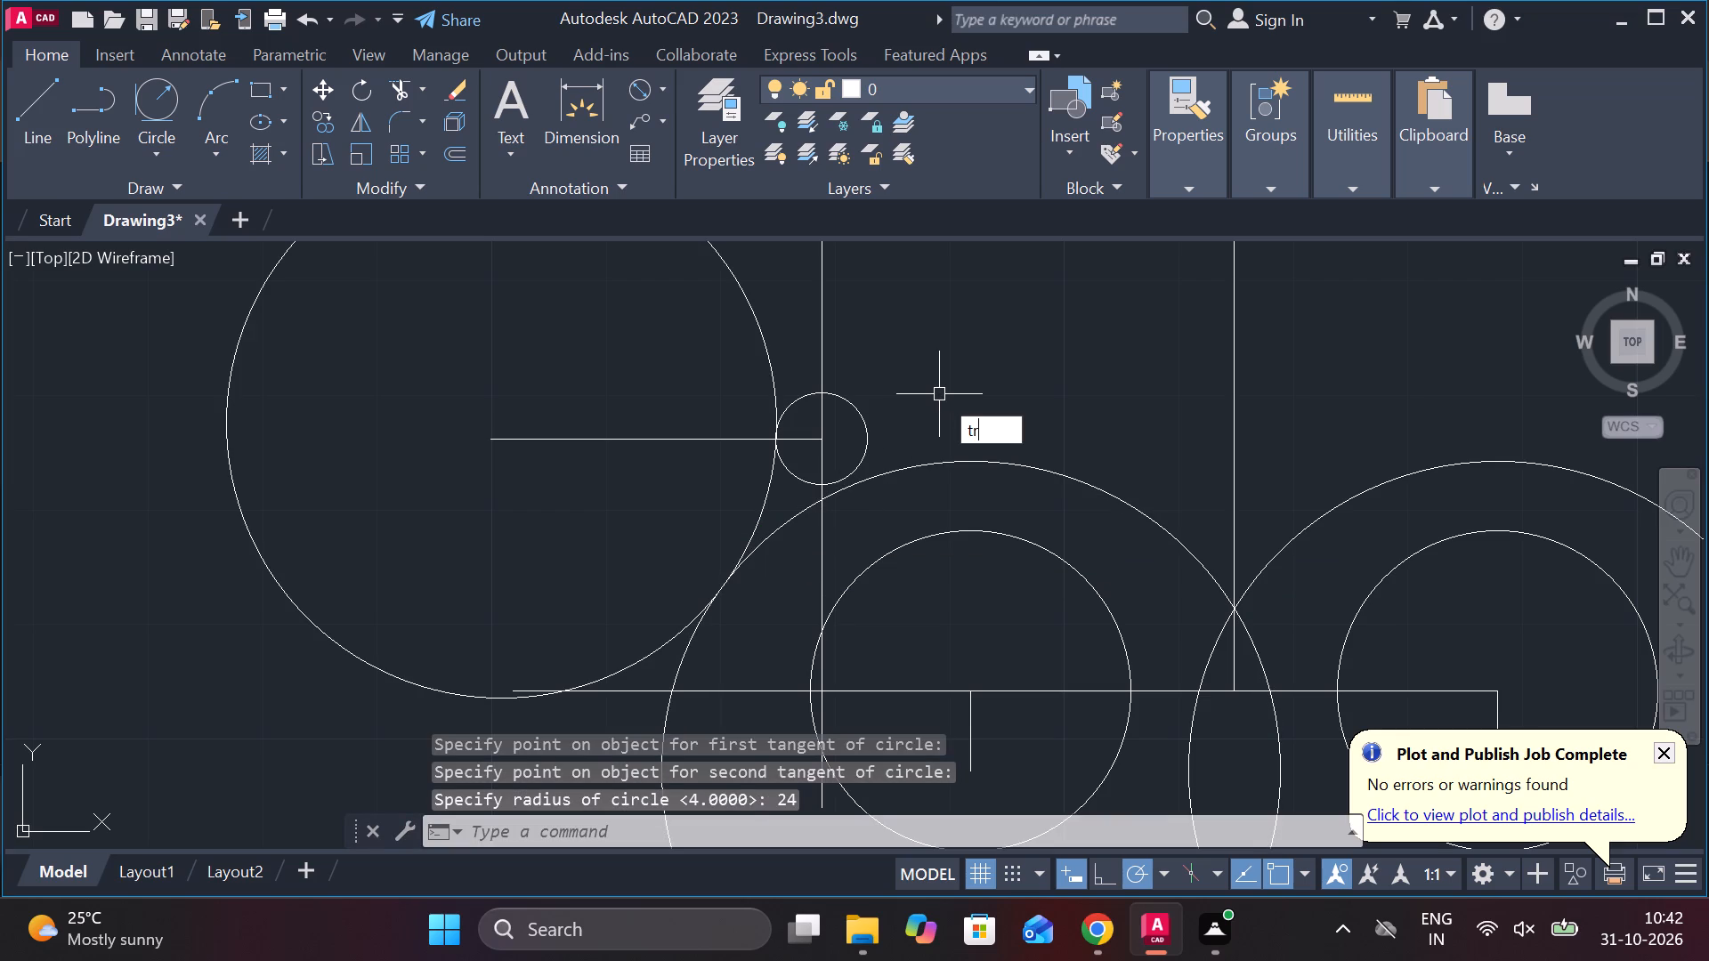
key(space)
click(758, 315)
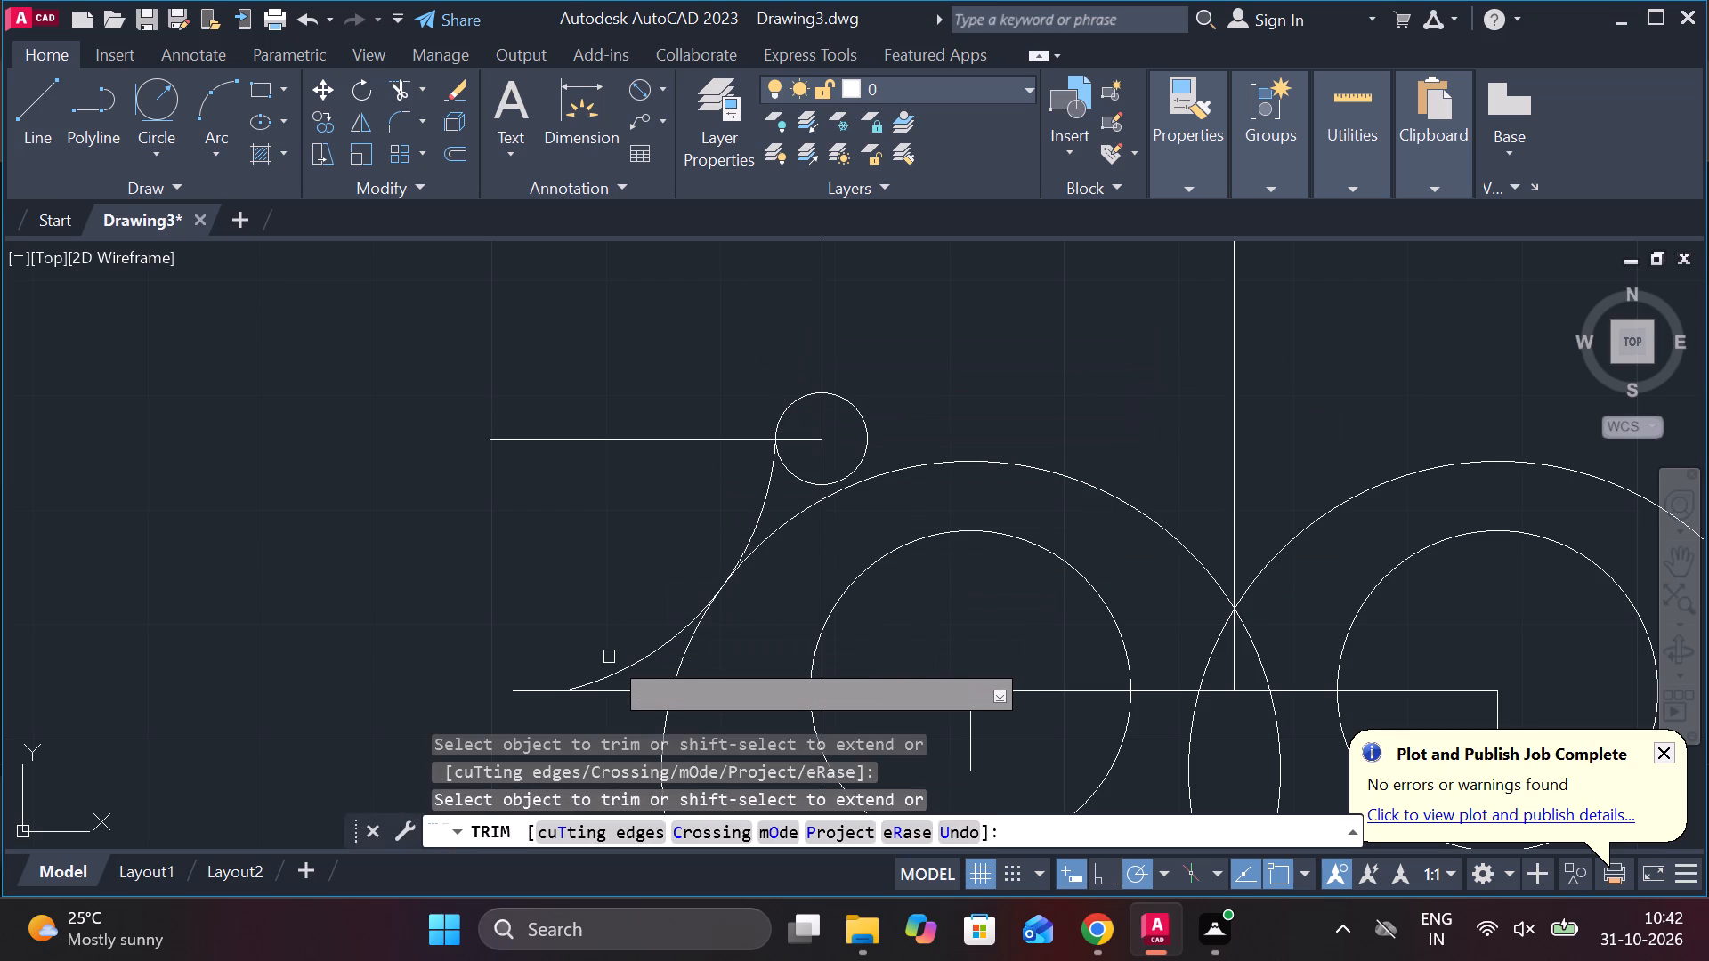
click(626, 676)
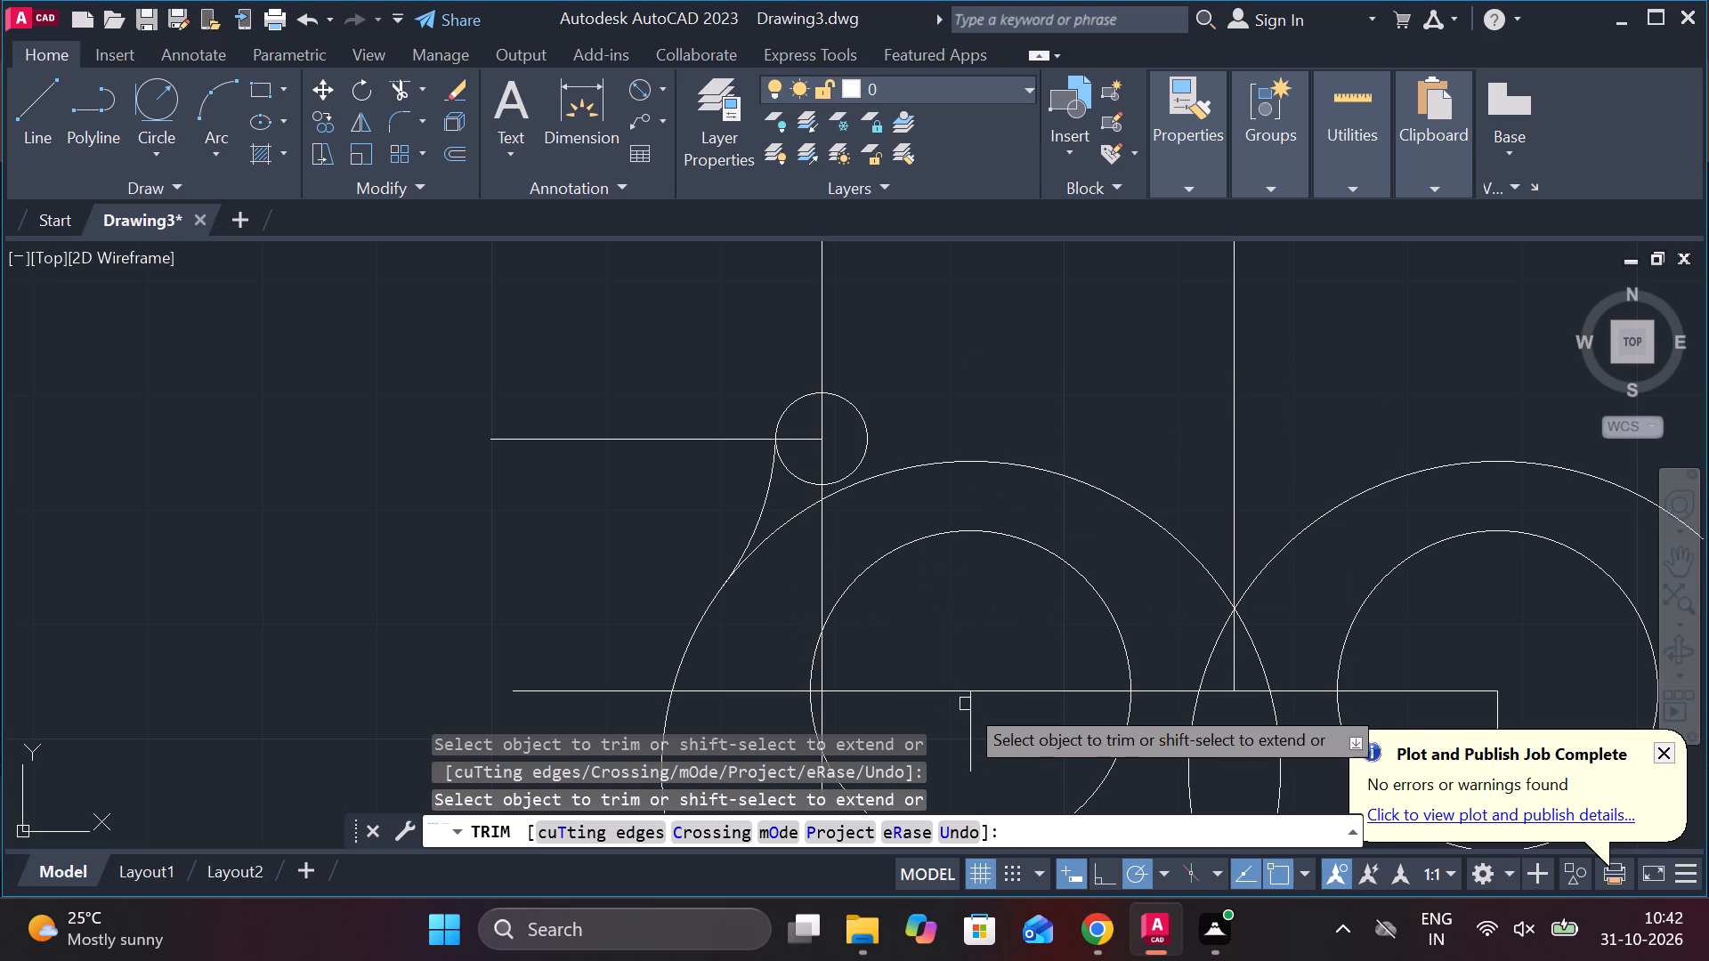
middle_drag(1010, 634, 979, 533)
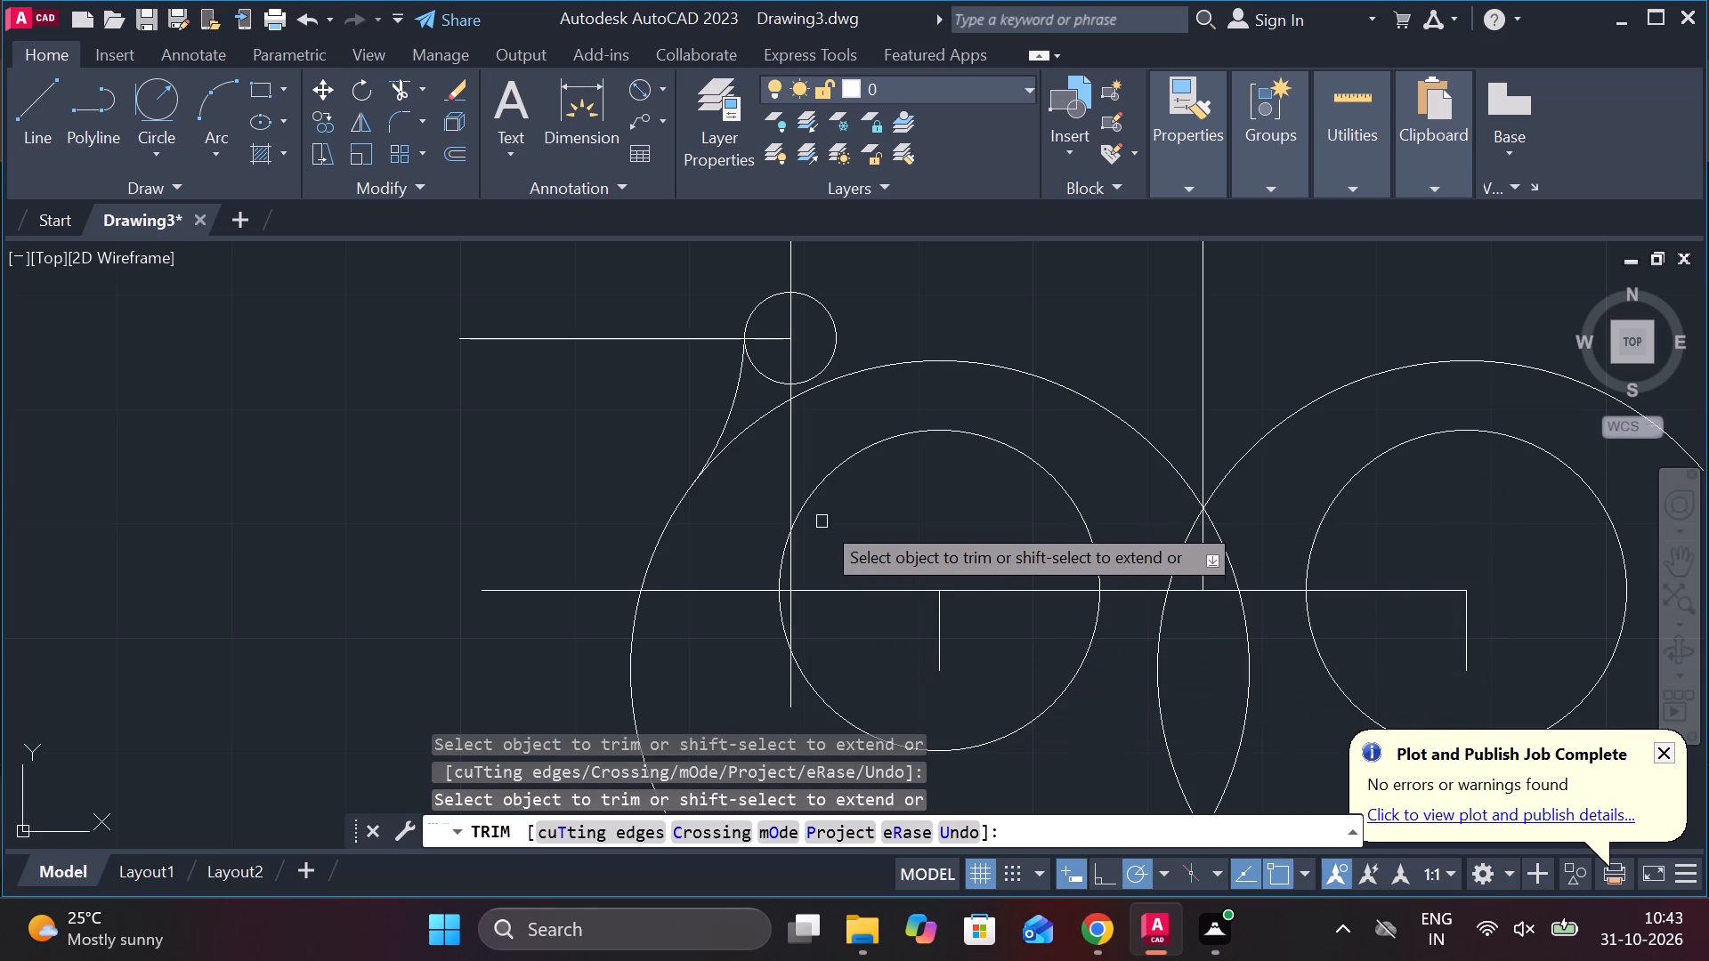
key(Escape)
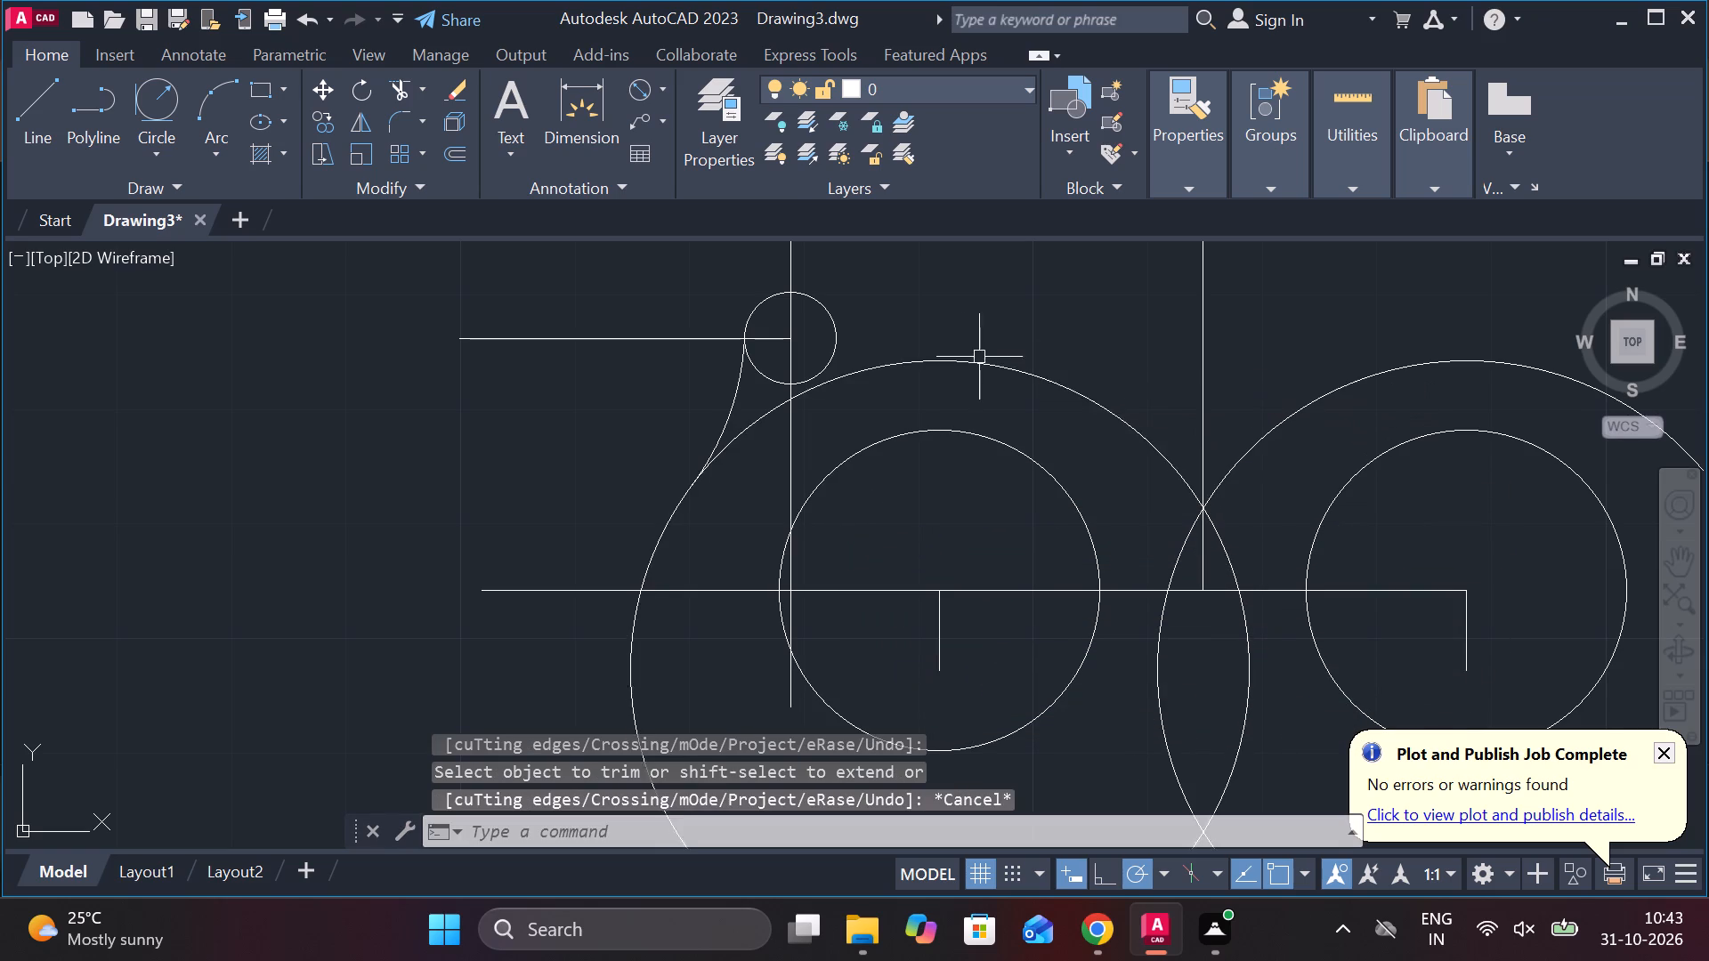
Draw a radius 19 circle tangent to the radius 4 circle's right side and the left radius 14 circle.
click(145, 101)
click(827, 338)
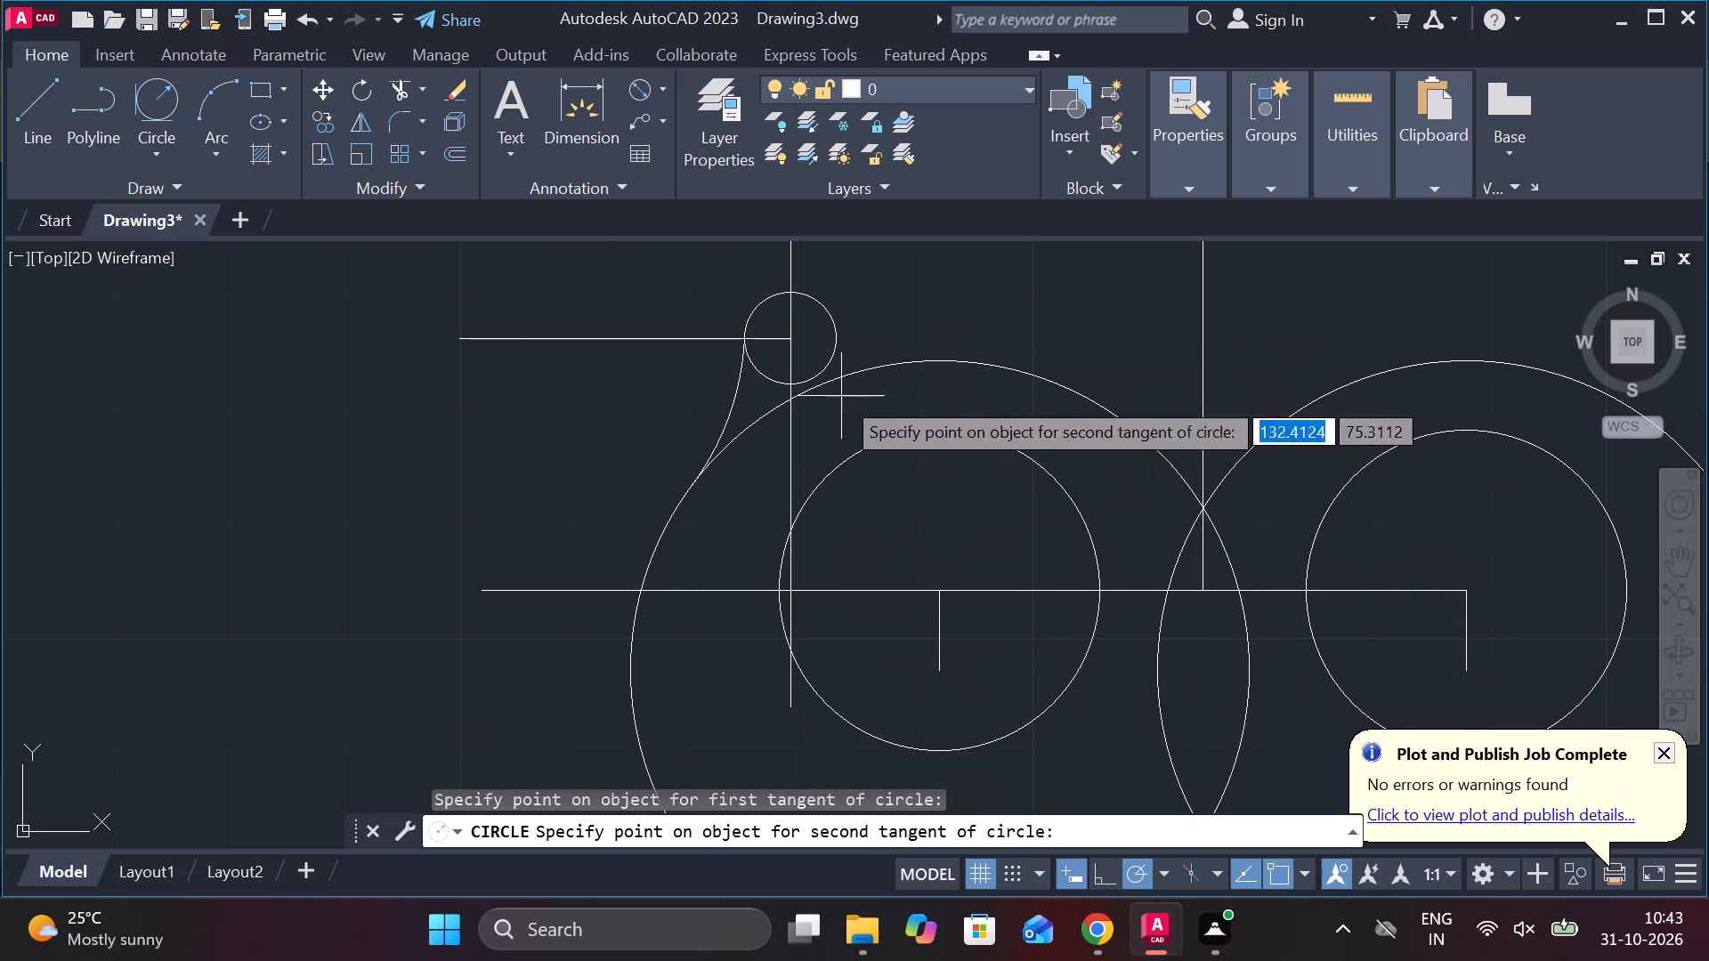
click(815, 474)
text(19)
key(Return)
Trim the radius 19 circle to its arc beside the left radius 14 circle and erase the leftover arc.
text(tr)
key(space)
click(752, 554)
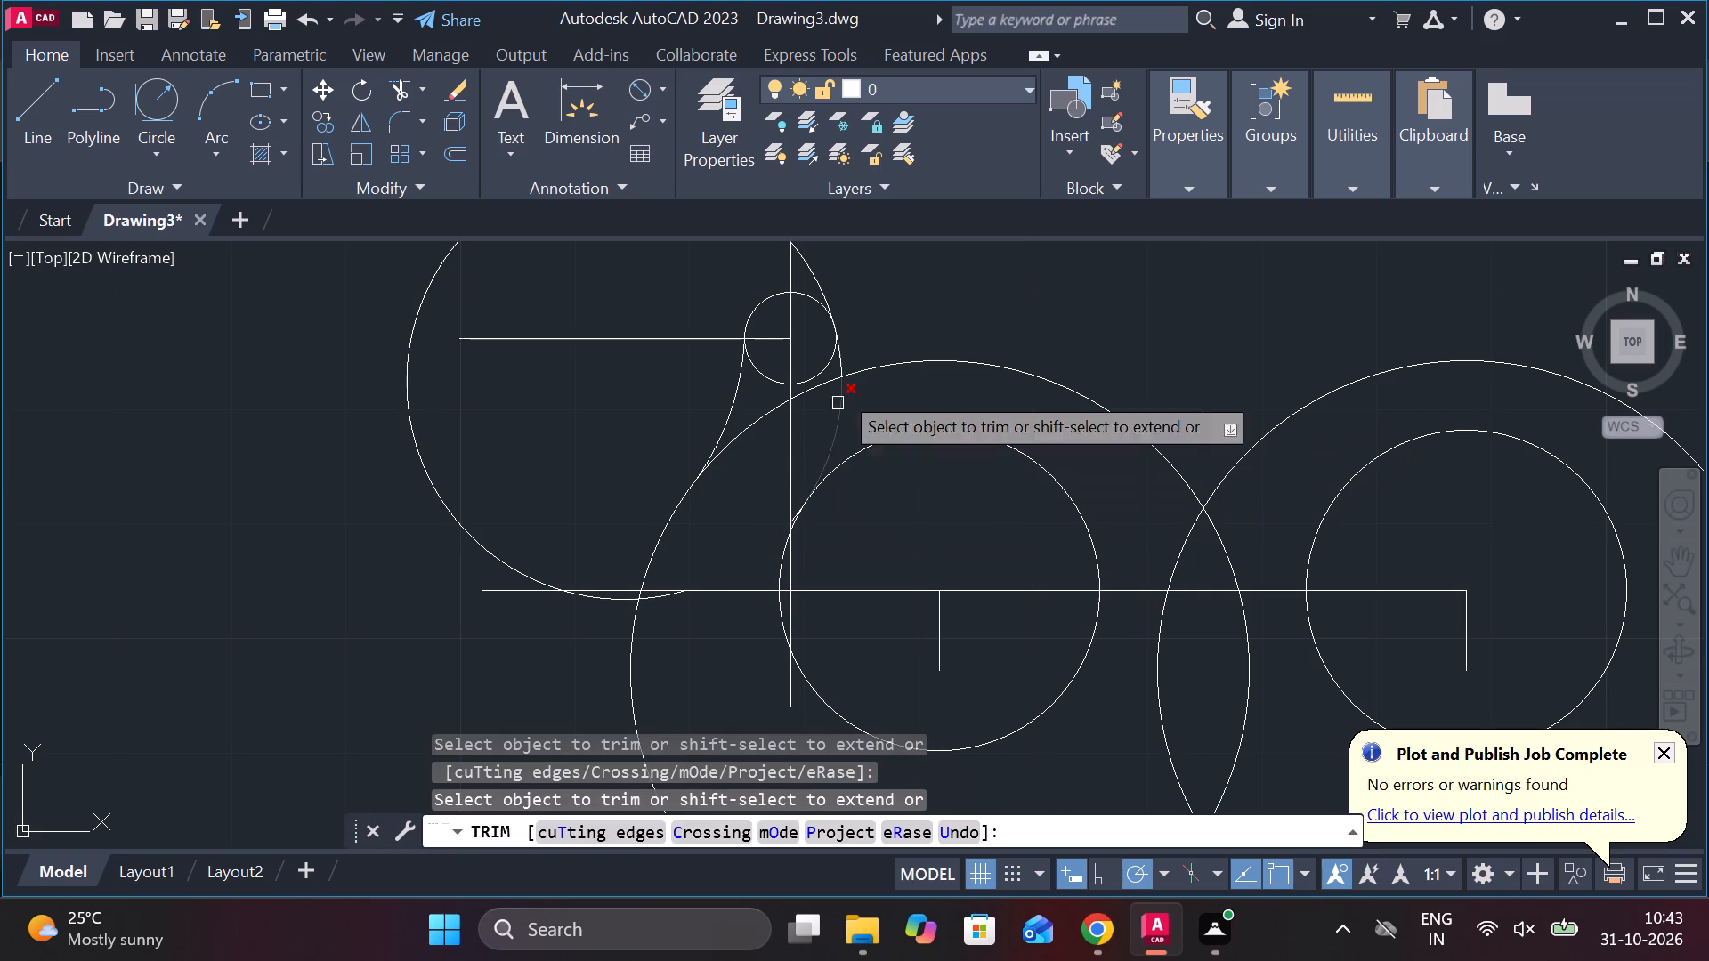
click(803, 257)
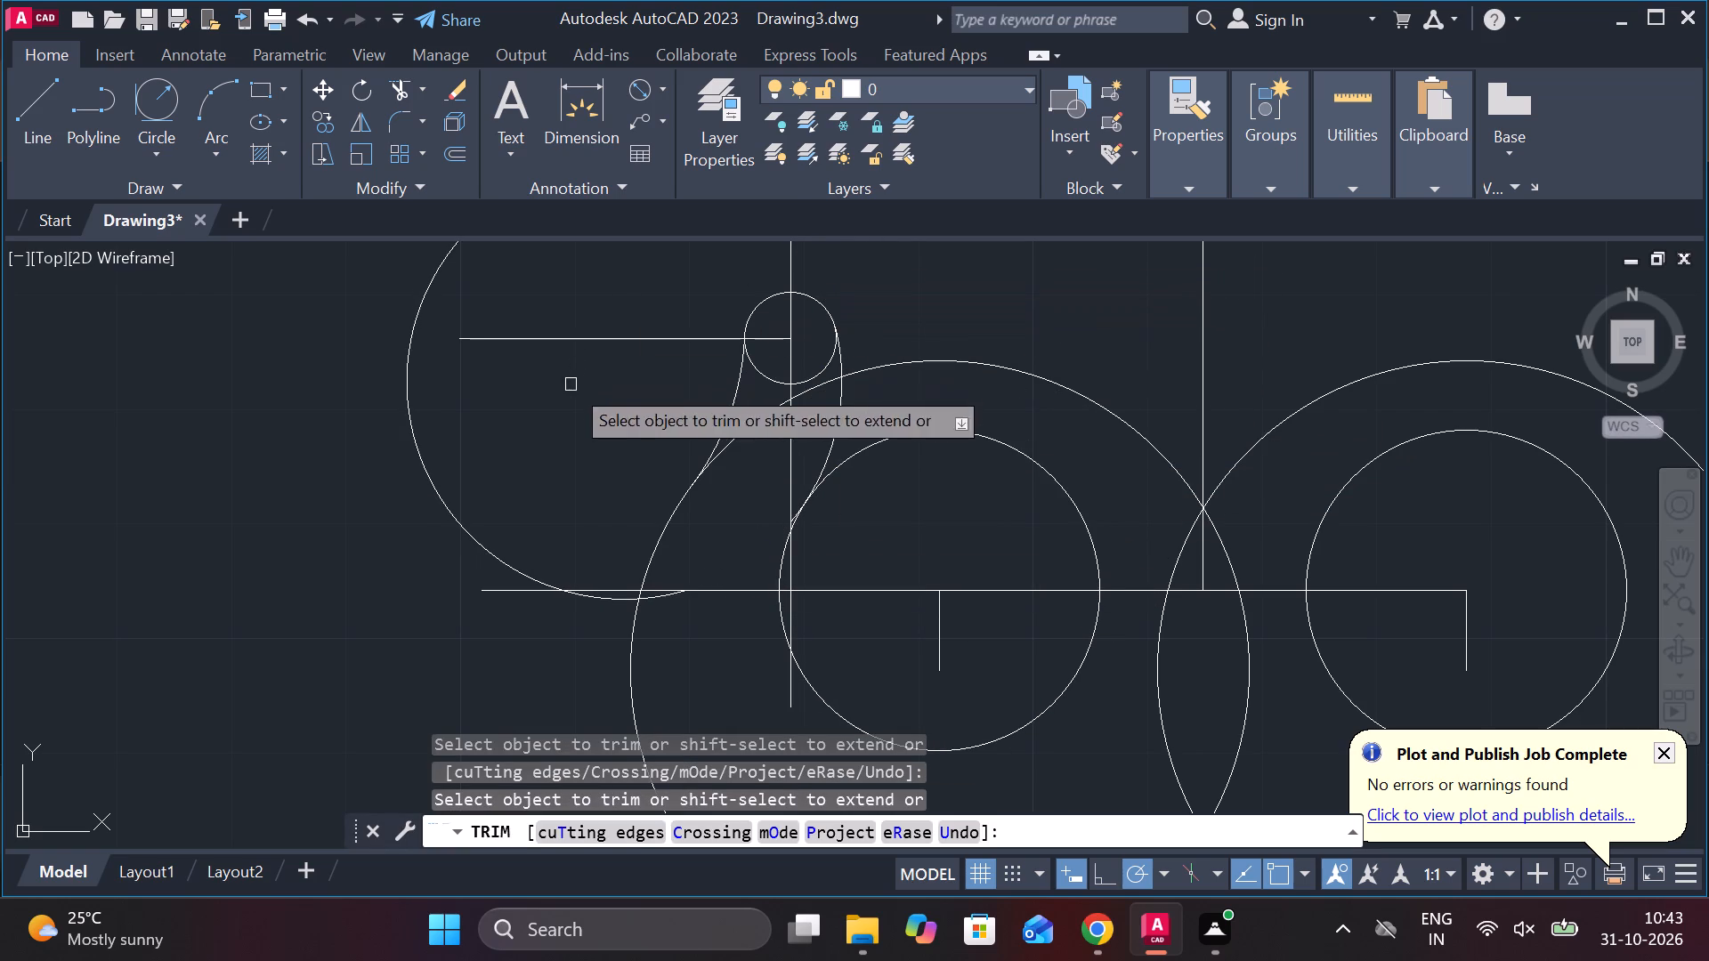
key(Escape)
click(460, 517)
text(e)
key(space)
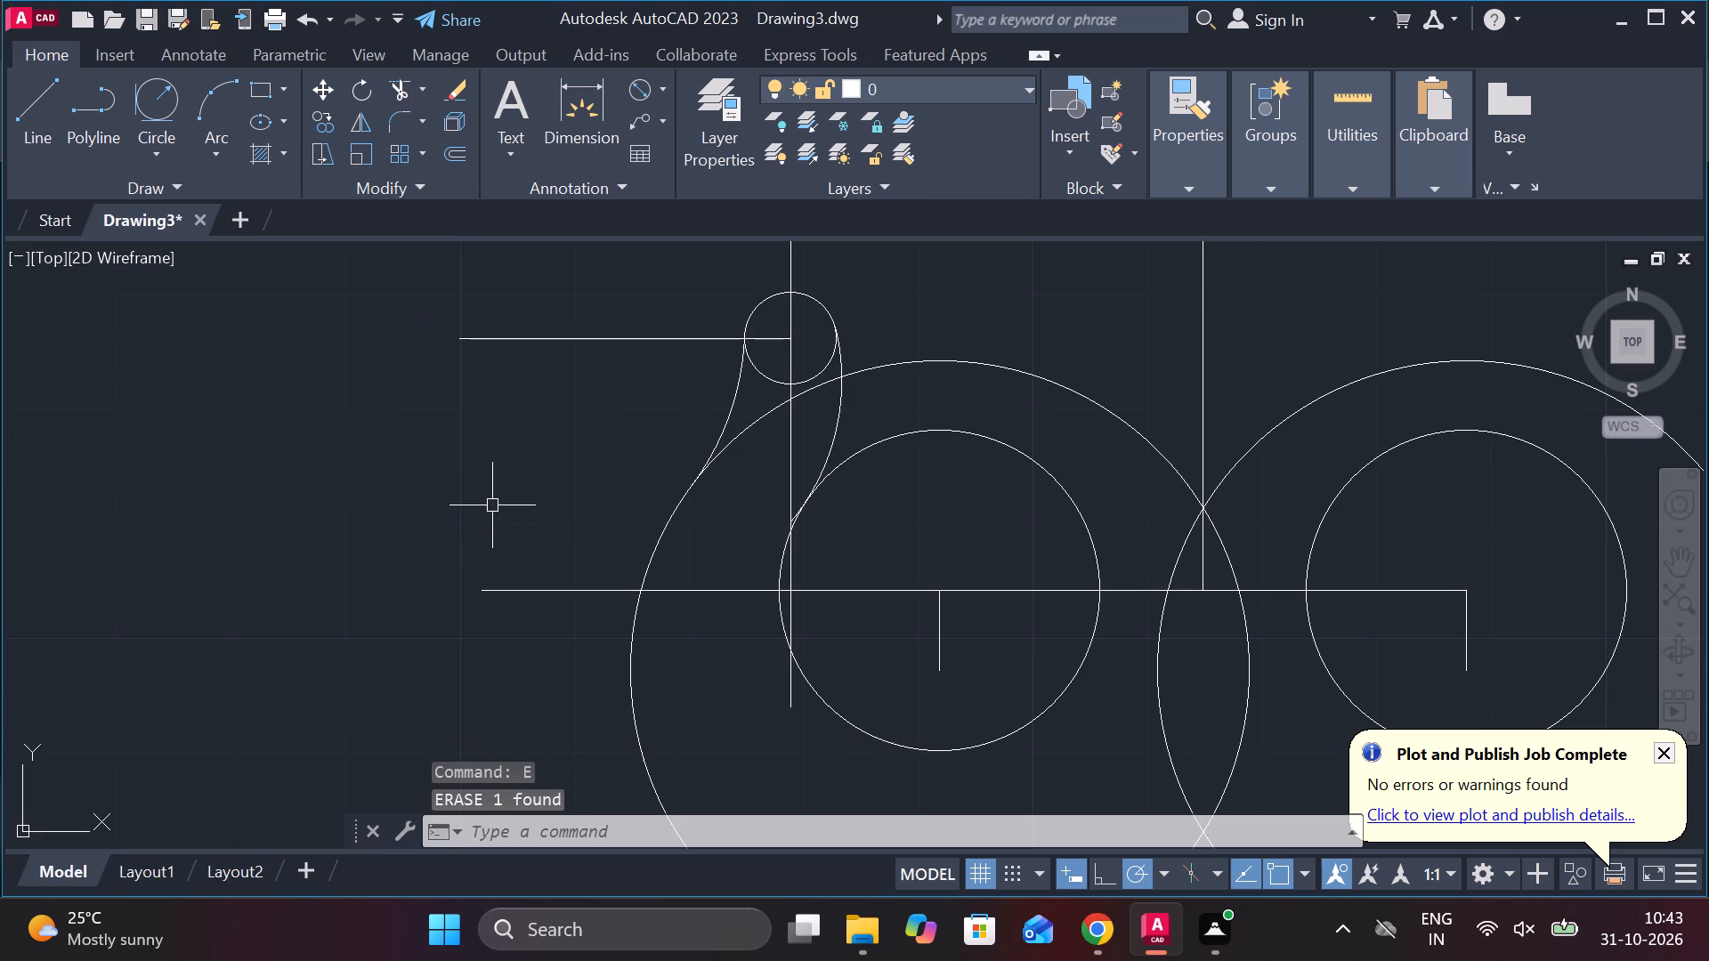
Trim the lower part of the radius 4 circle and the left radius 27 circle's upper arc, from the radius 24 arc to the central vertical line.
text(tr)
key(space)
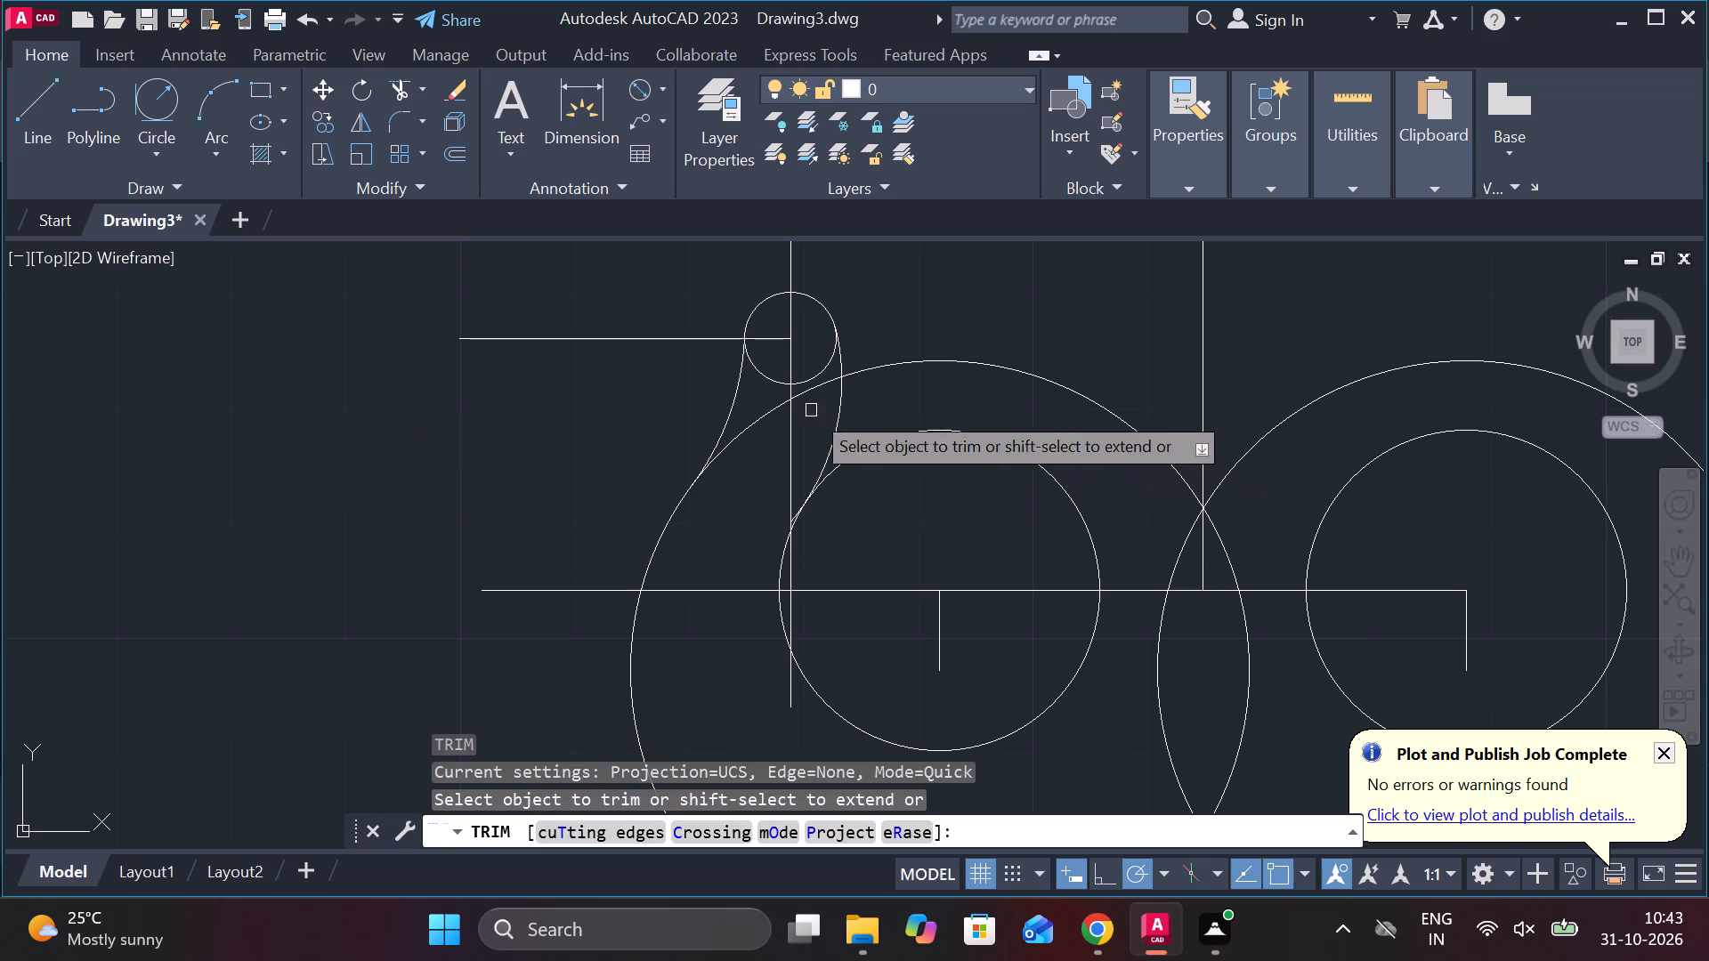
click(758, 423)
click(757, 376)
click(801, 377)
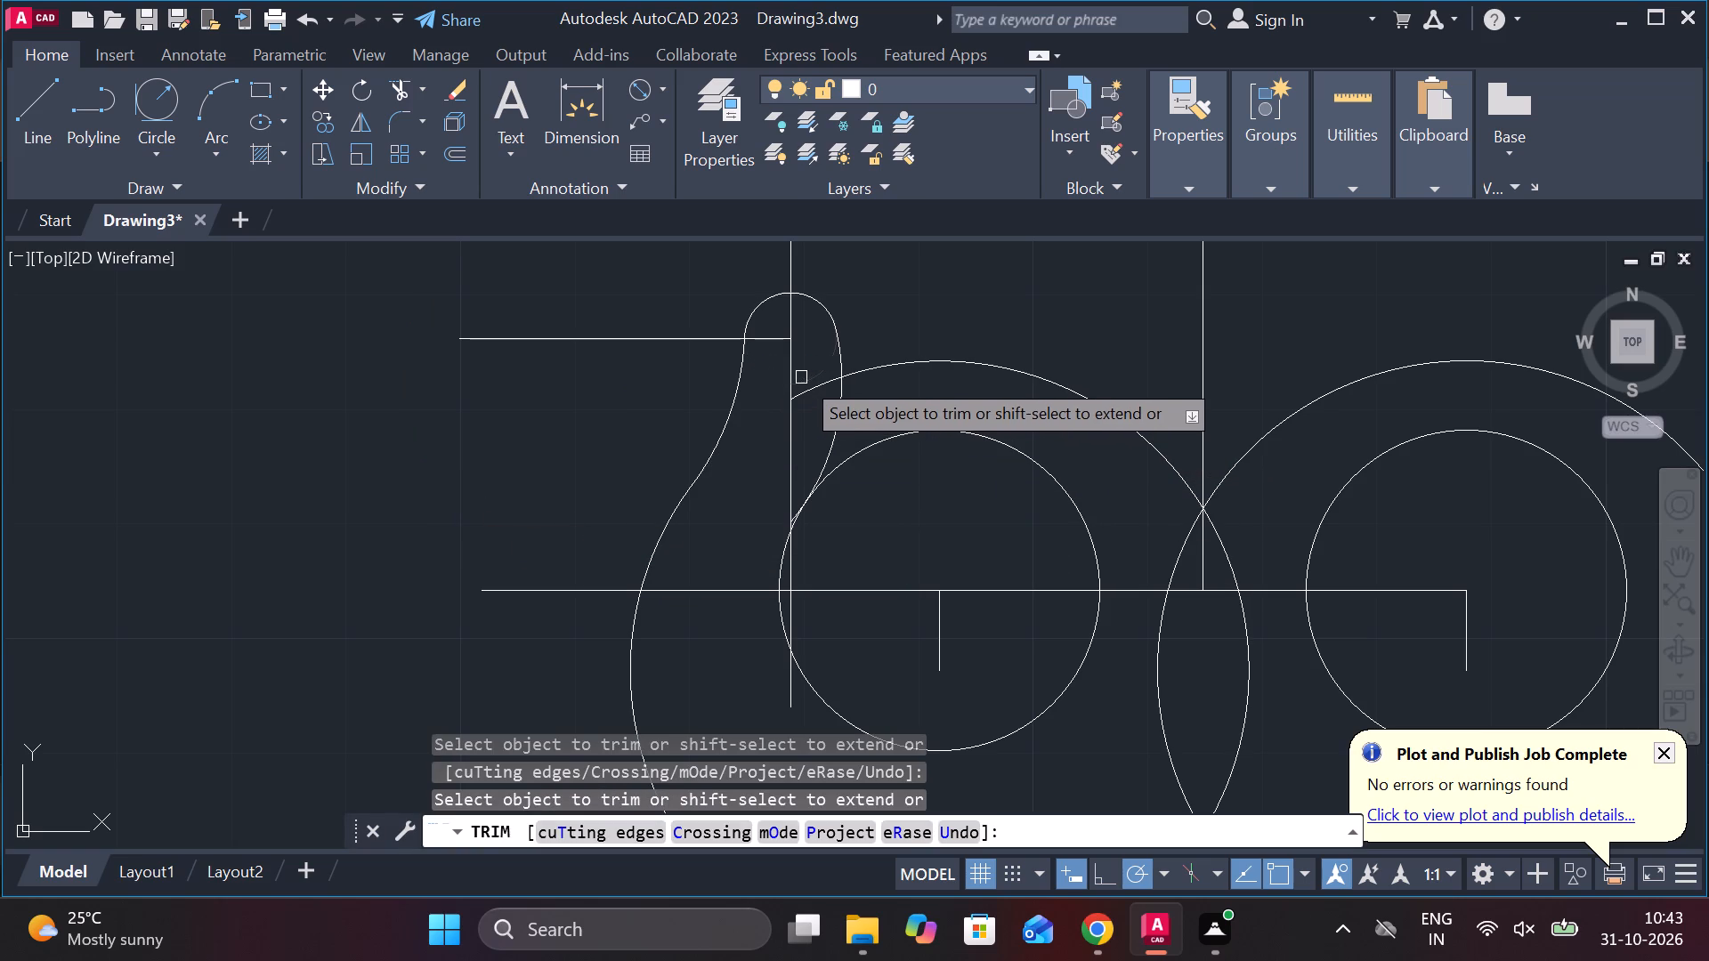
click(819, 389)
click(884, 369)
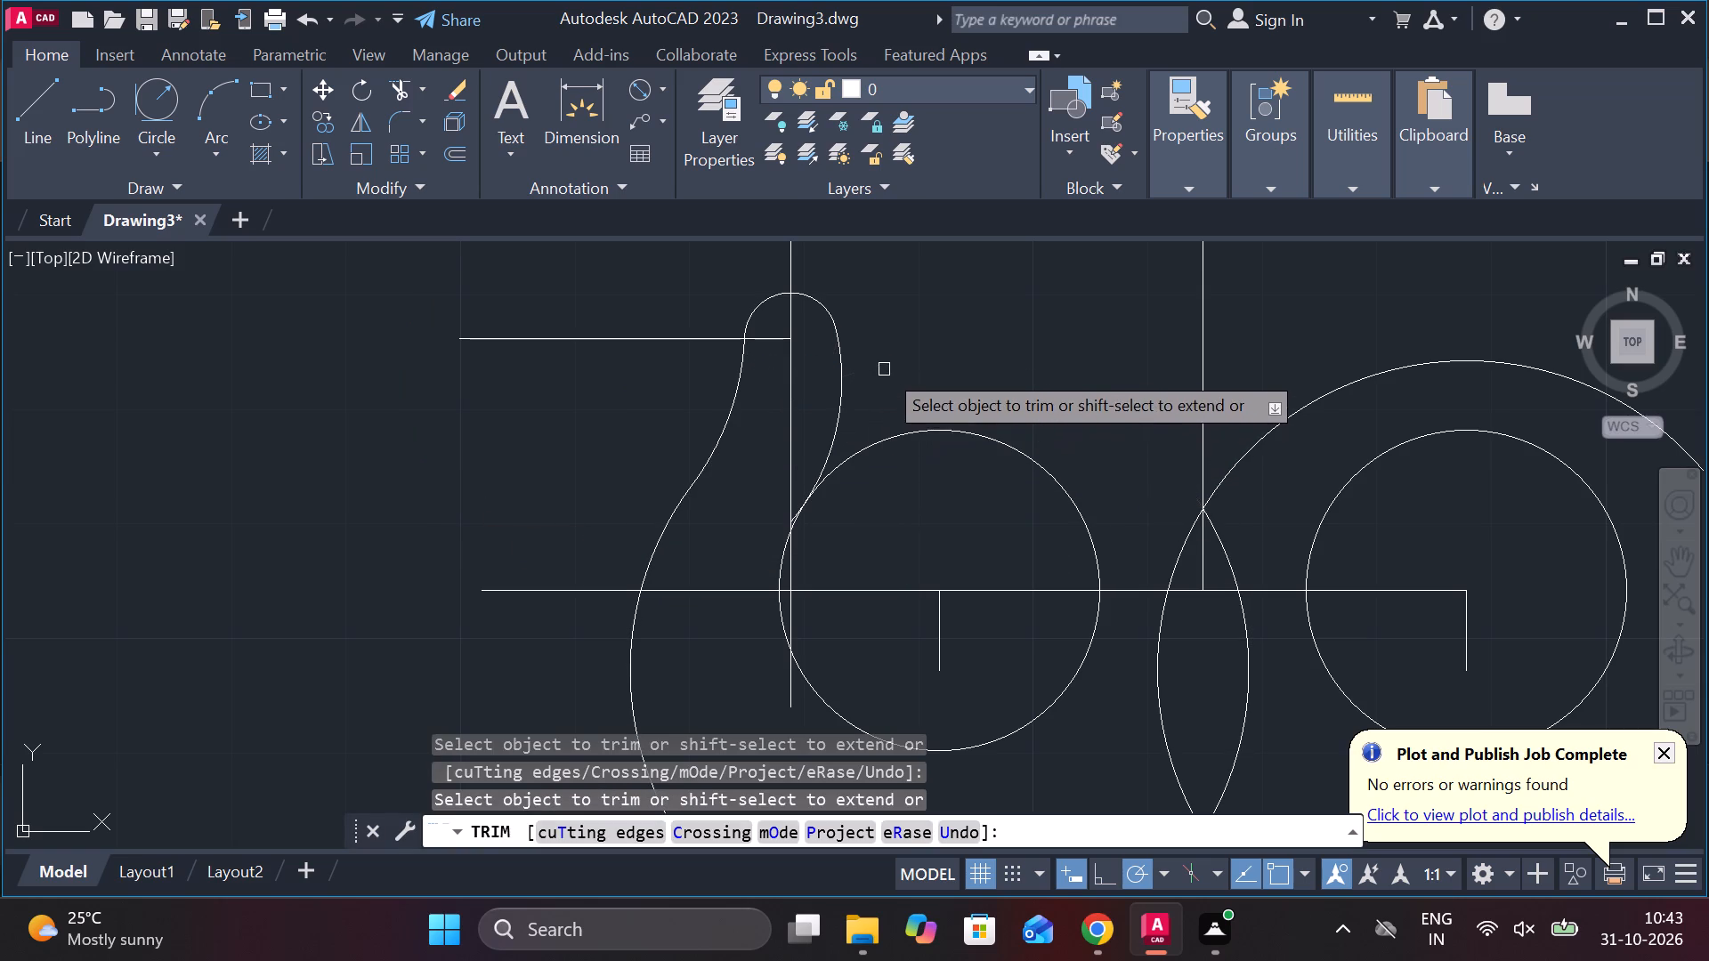
Trim the radius 19 arc's overhang past its tangent point and the left radius 14 circle's upper arc down to the horizontal centre line.
scroll(806, 521, up, 3)
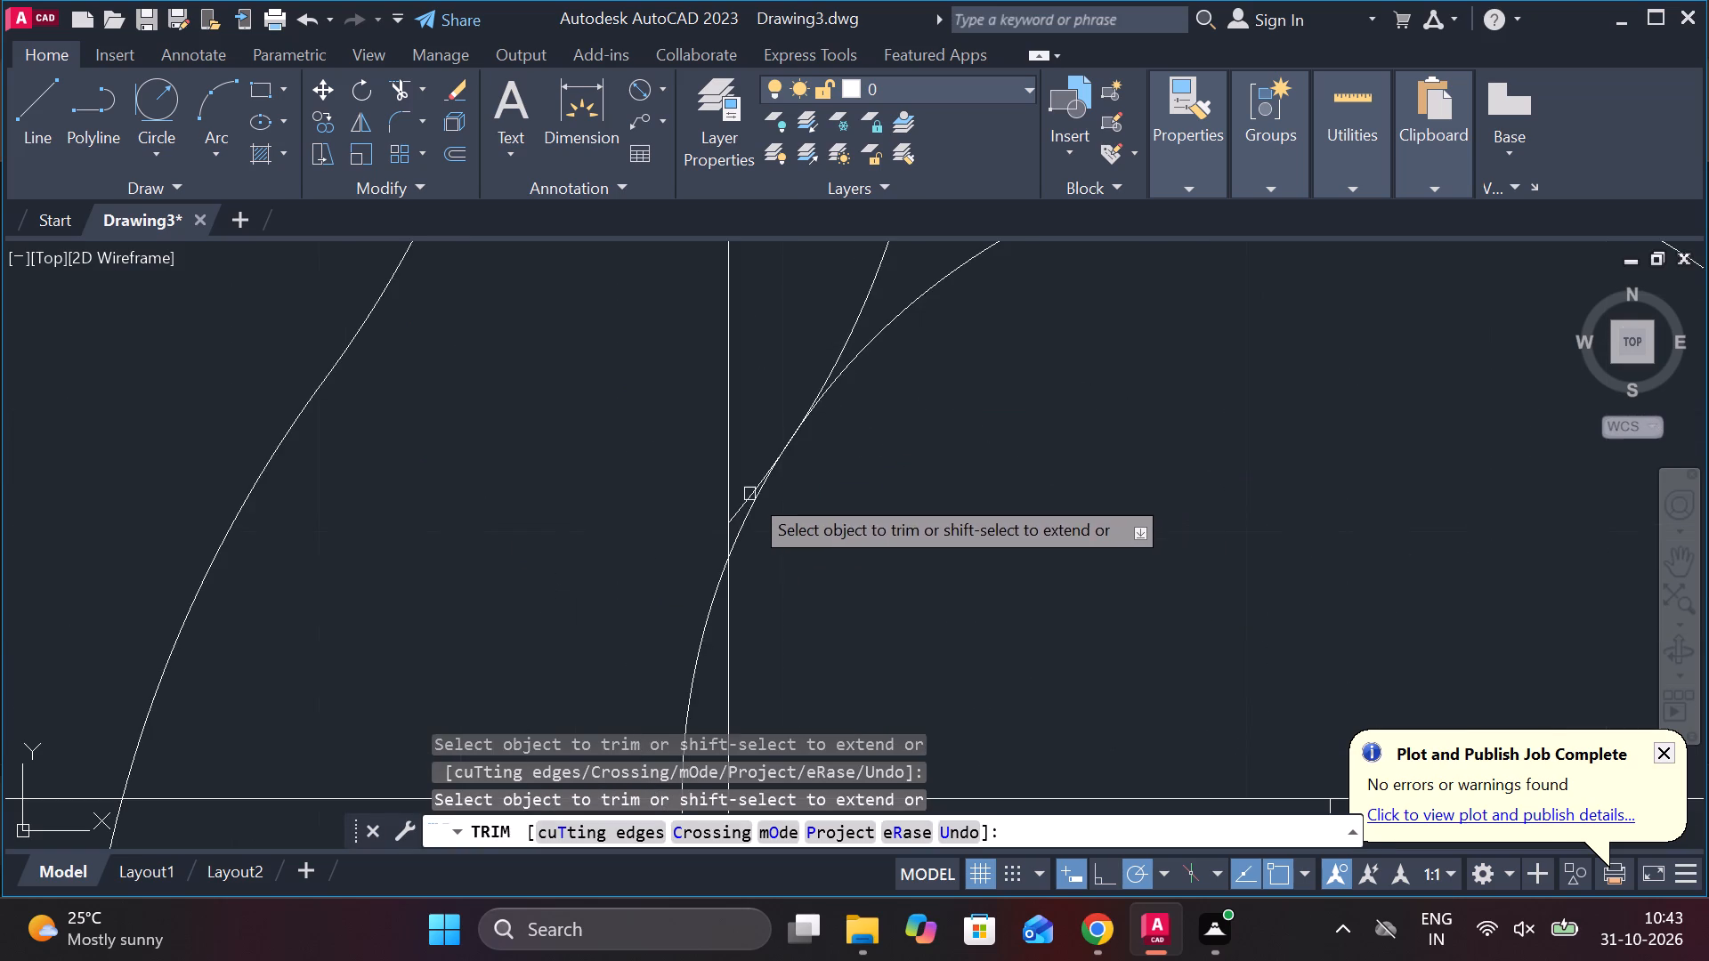
scroll(749, 494, up, 2)
click(740, 508)
scroll(742, 500, down, 7)
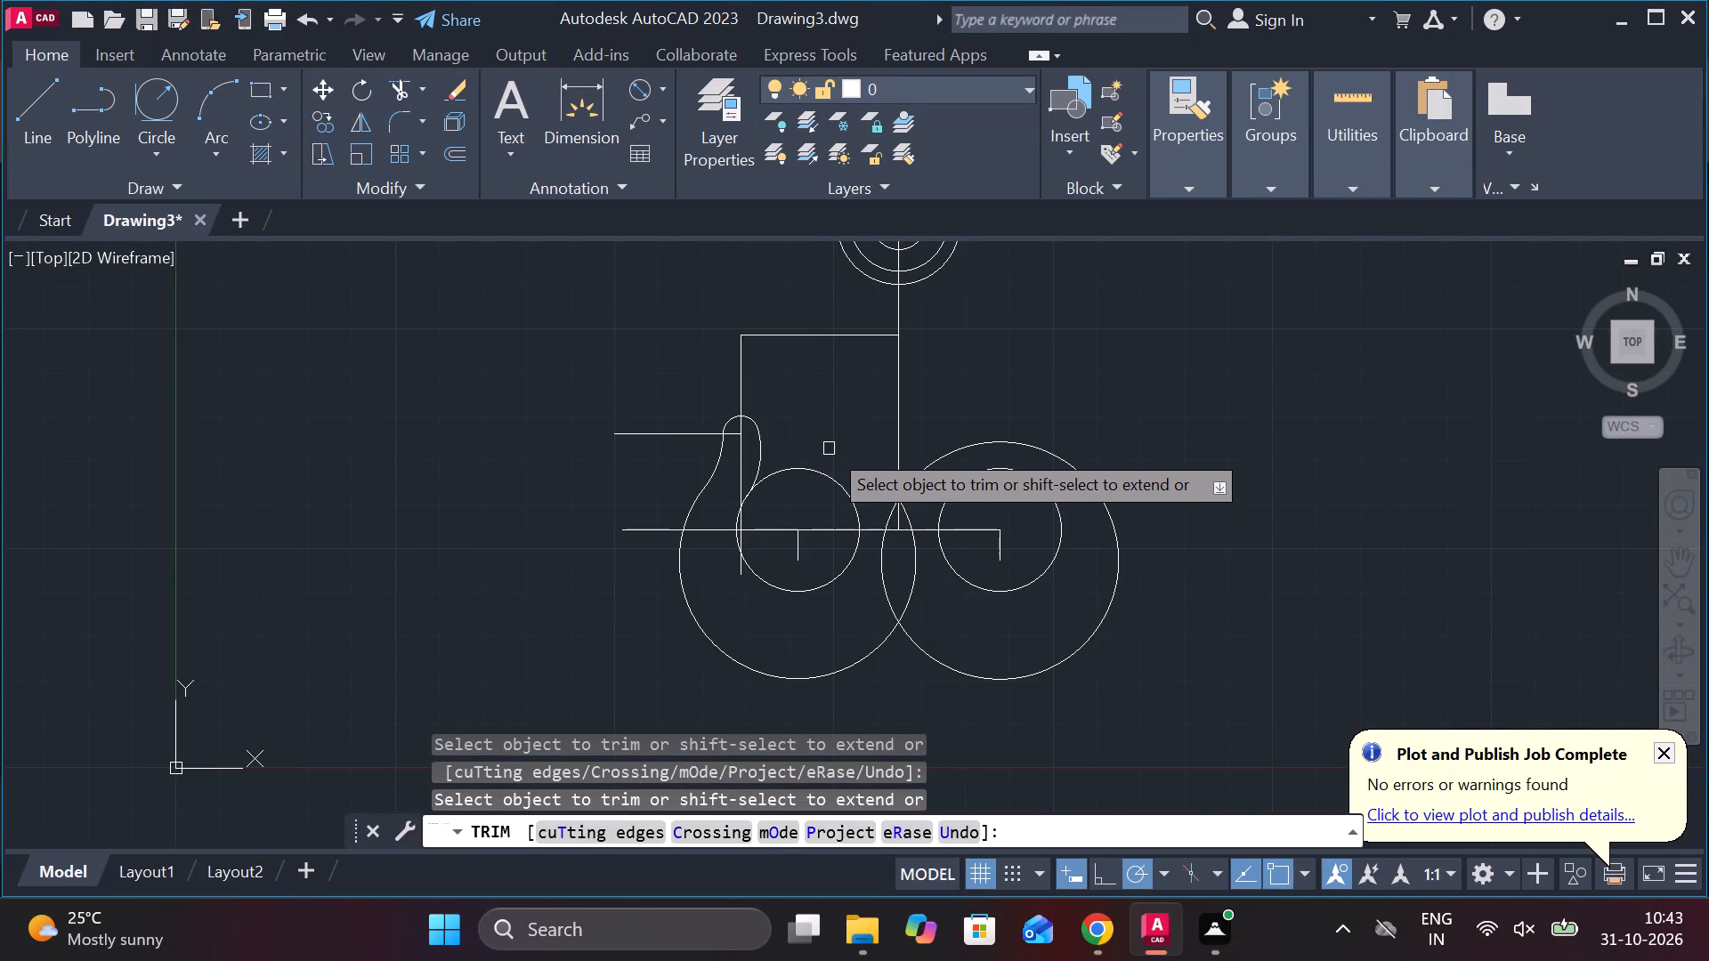
click(807, 474)
scroll(741, 549, up, 3)
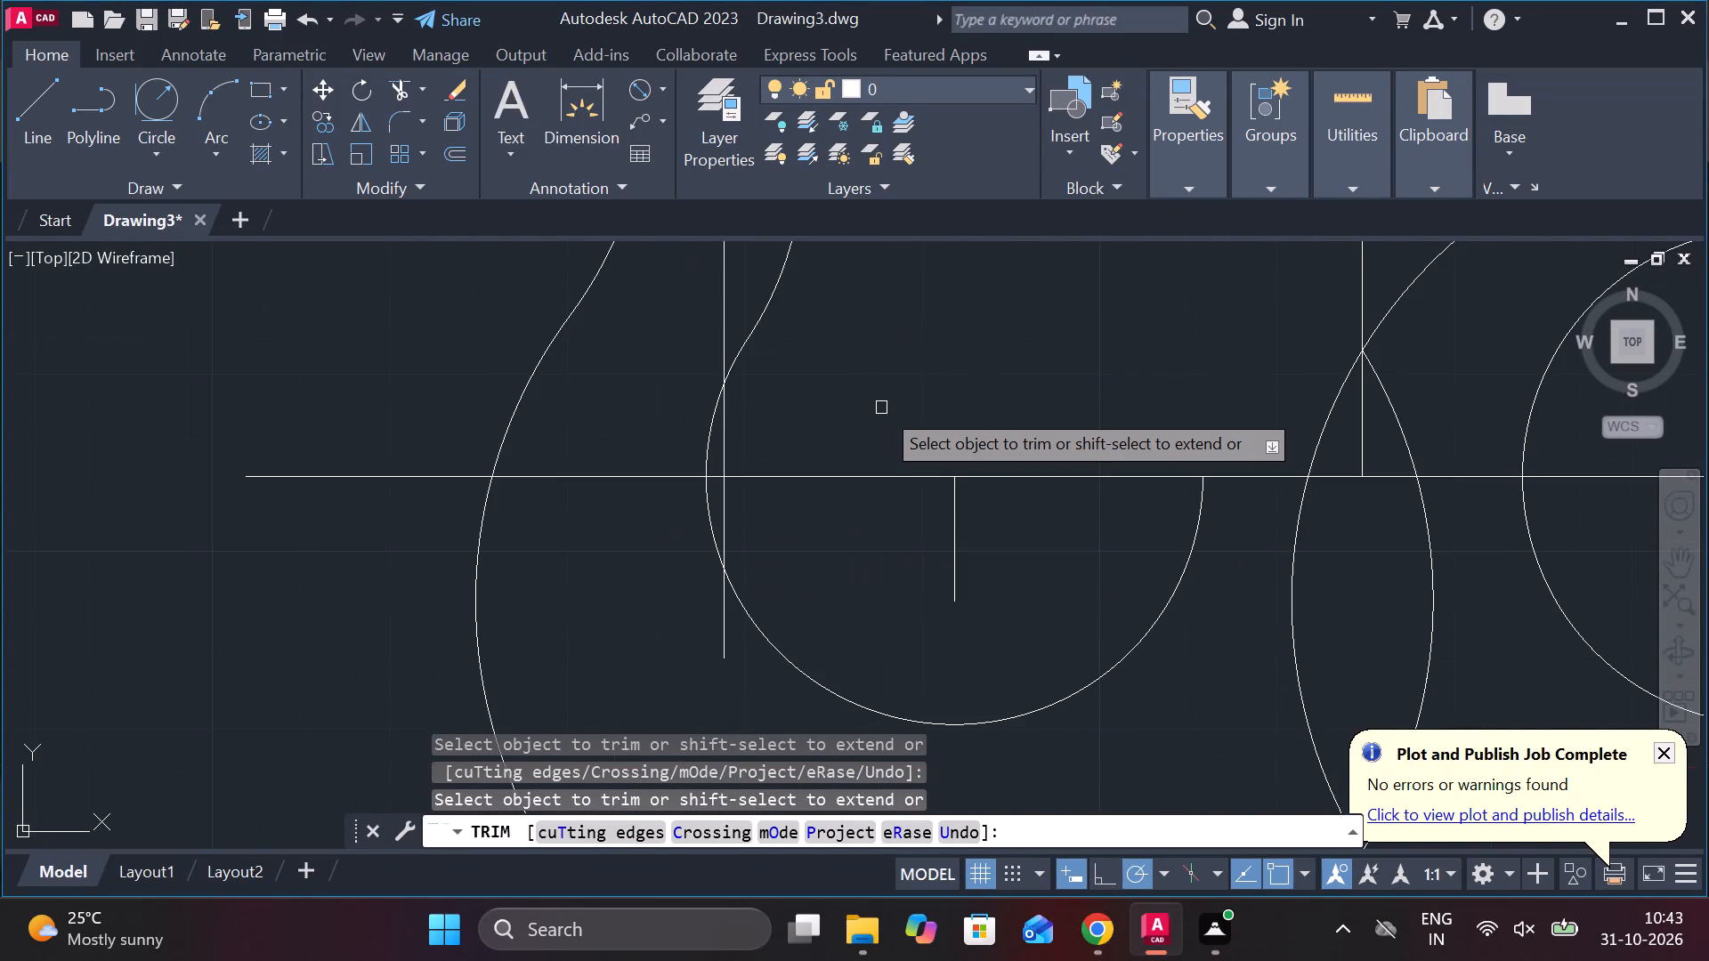
scroll(905, 406, down, 2)
middle_drag(944, 383, 860, 382)
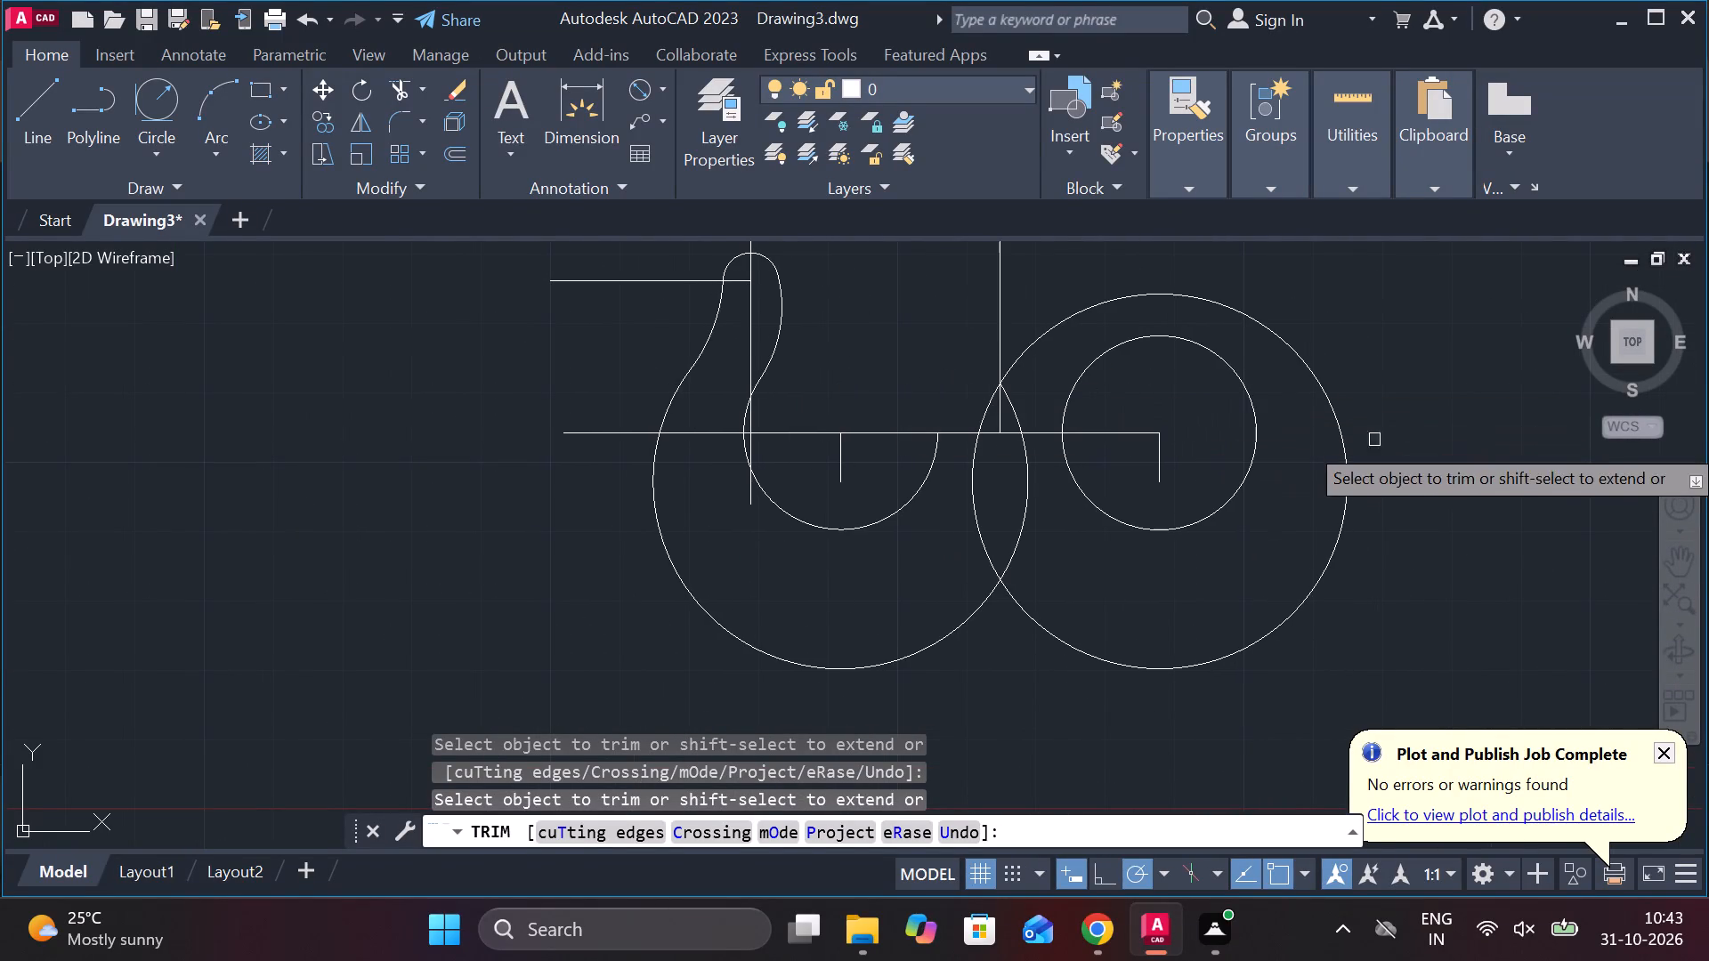
middle_drag(1305, 499, 1259, 496)
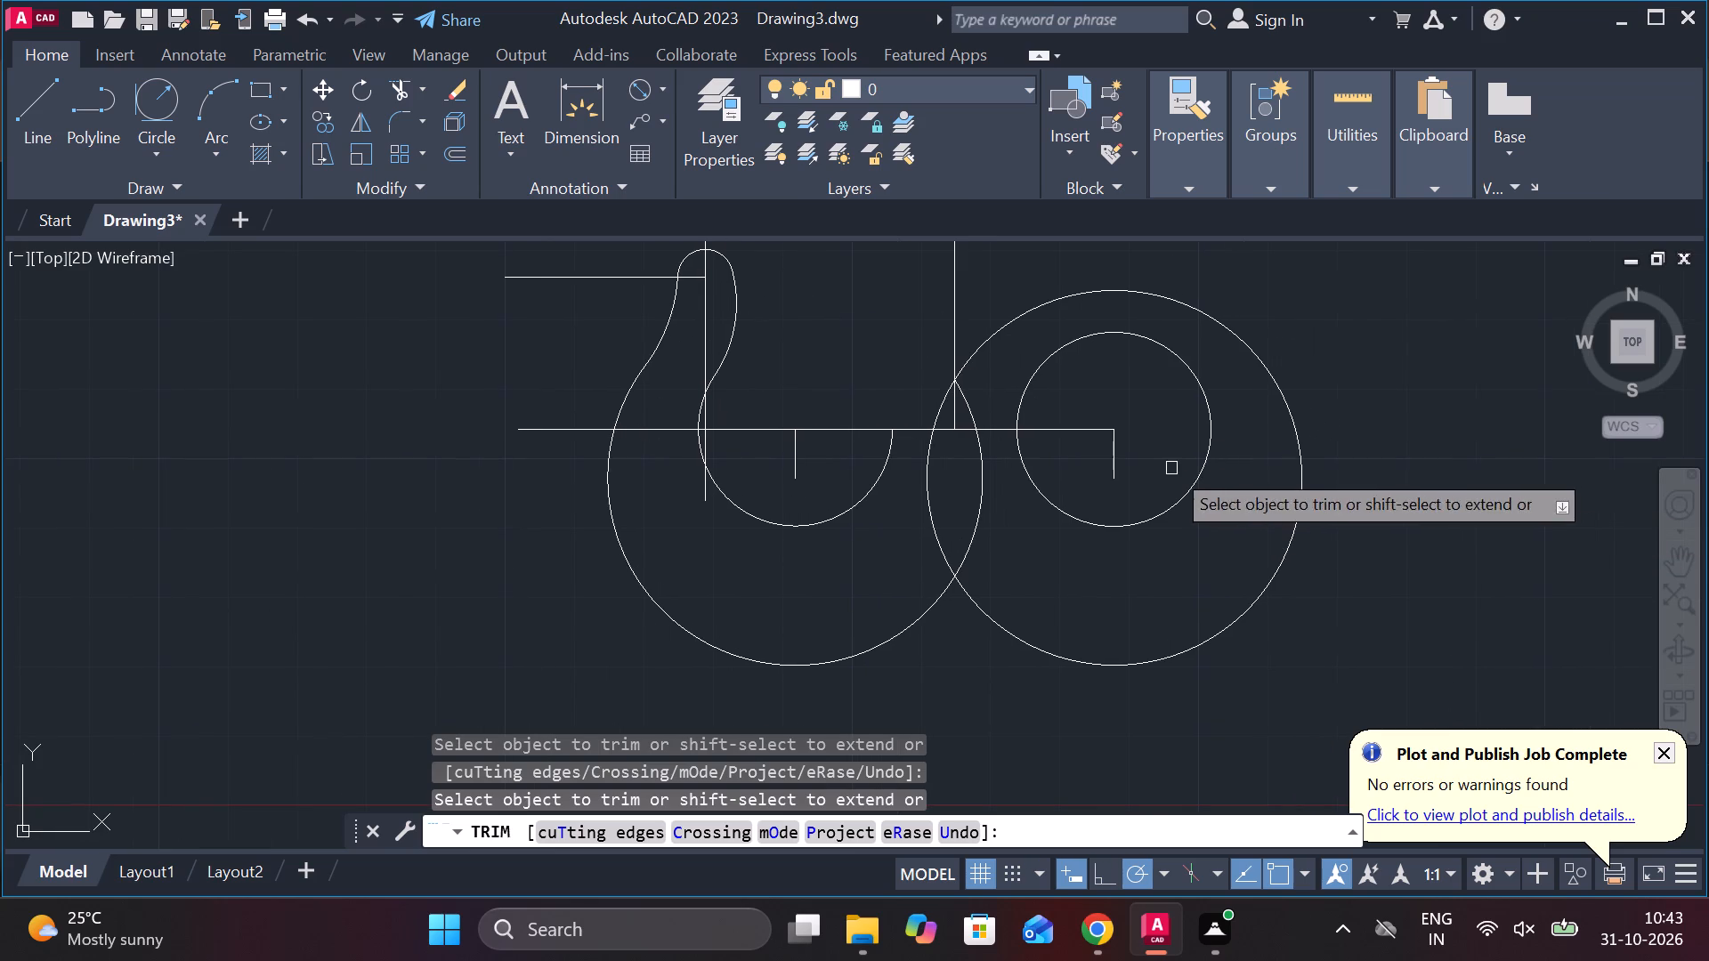
key(Escape)
Erase the two right-hand circles, radius 14 and radius 27.
click(1201, 457)
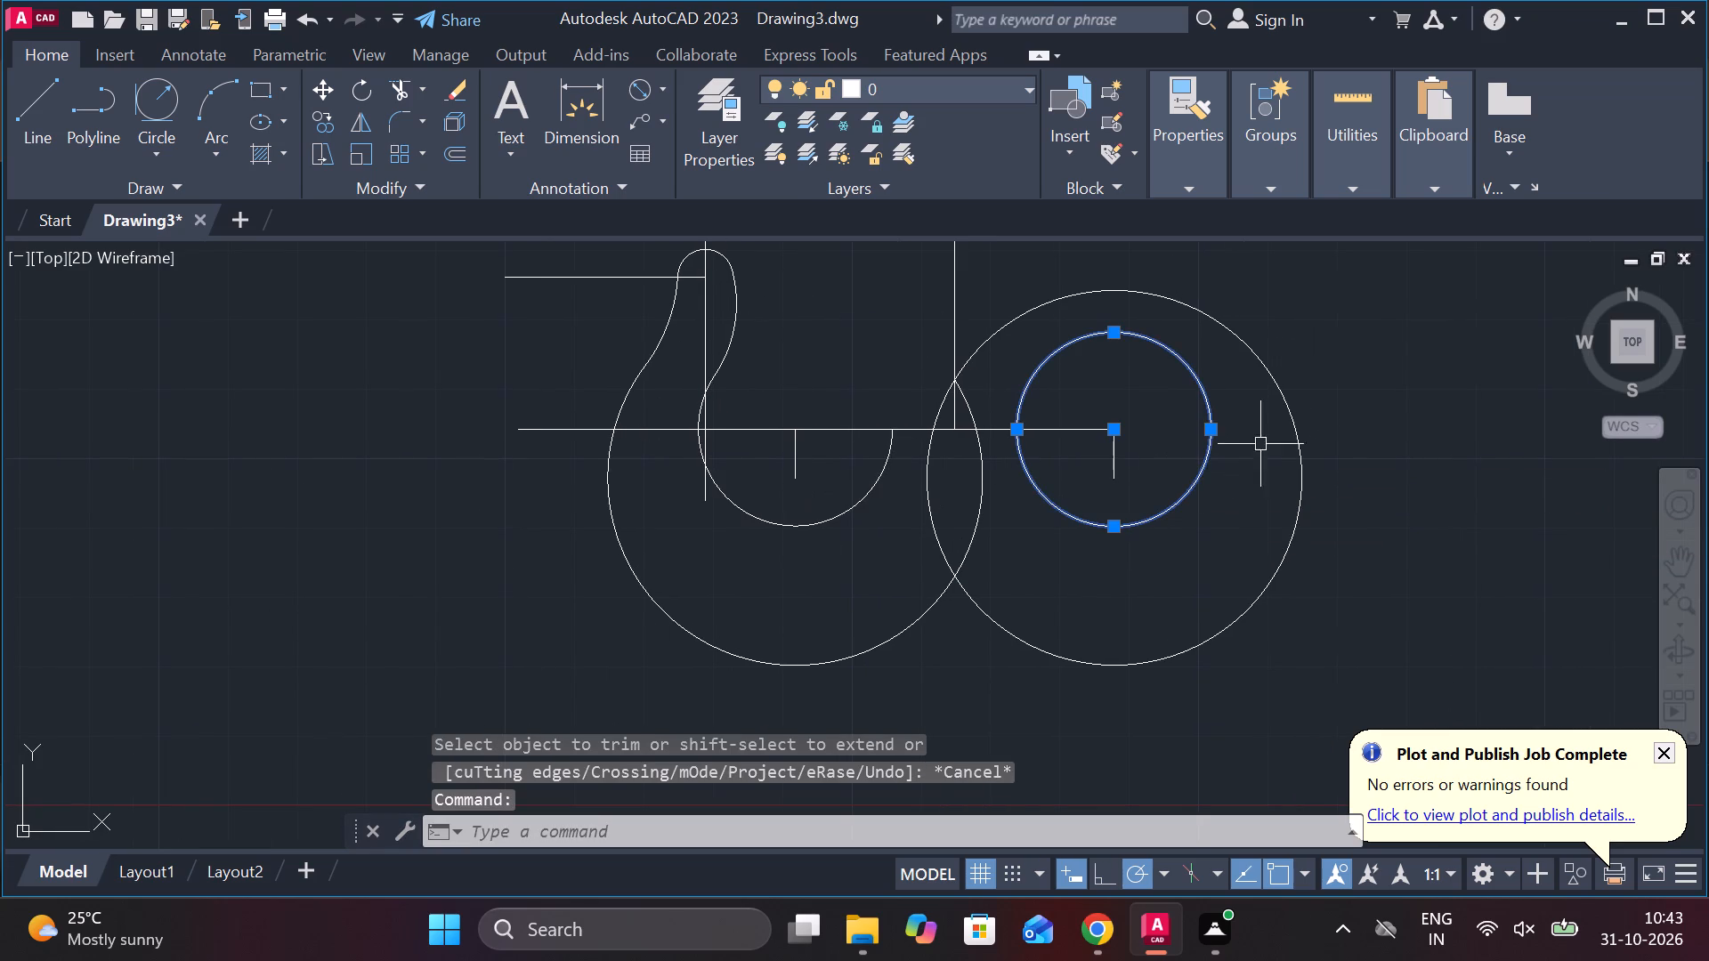
click(1284, 411)
text(e)
key(space)
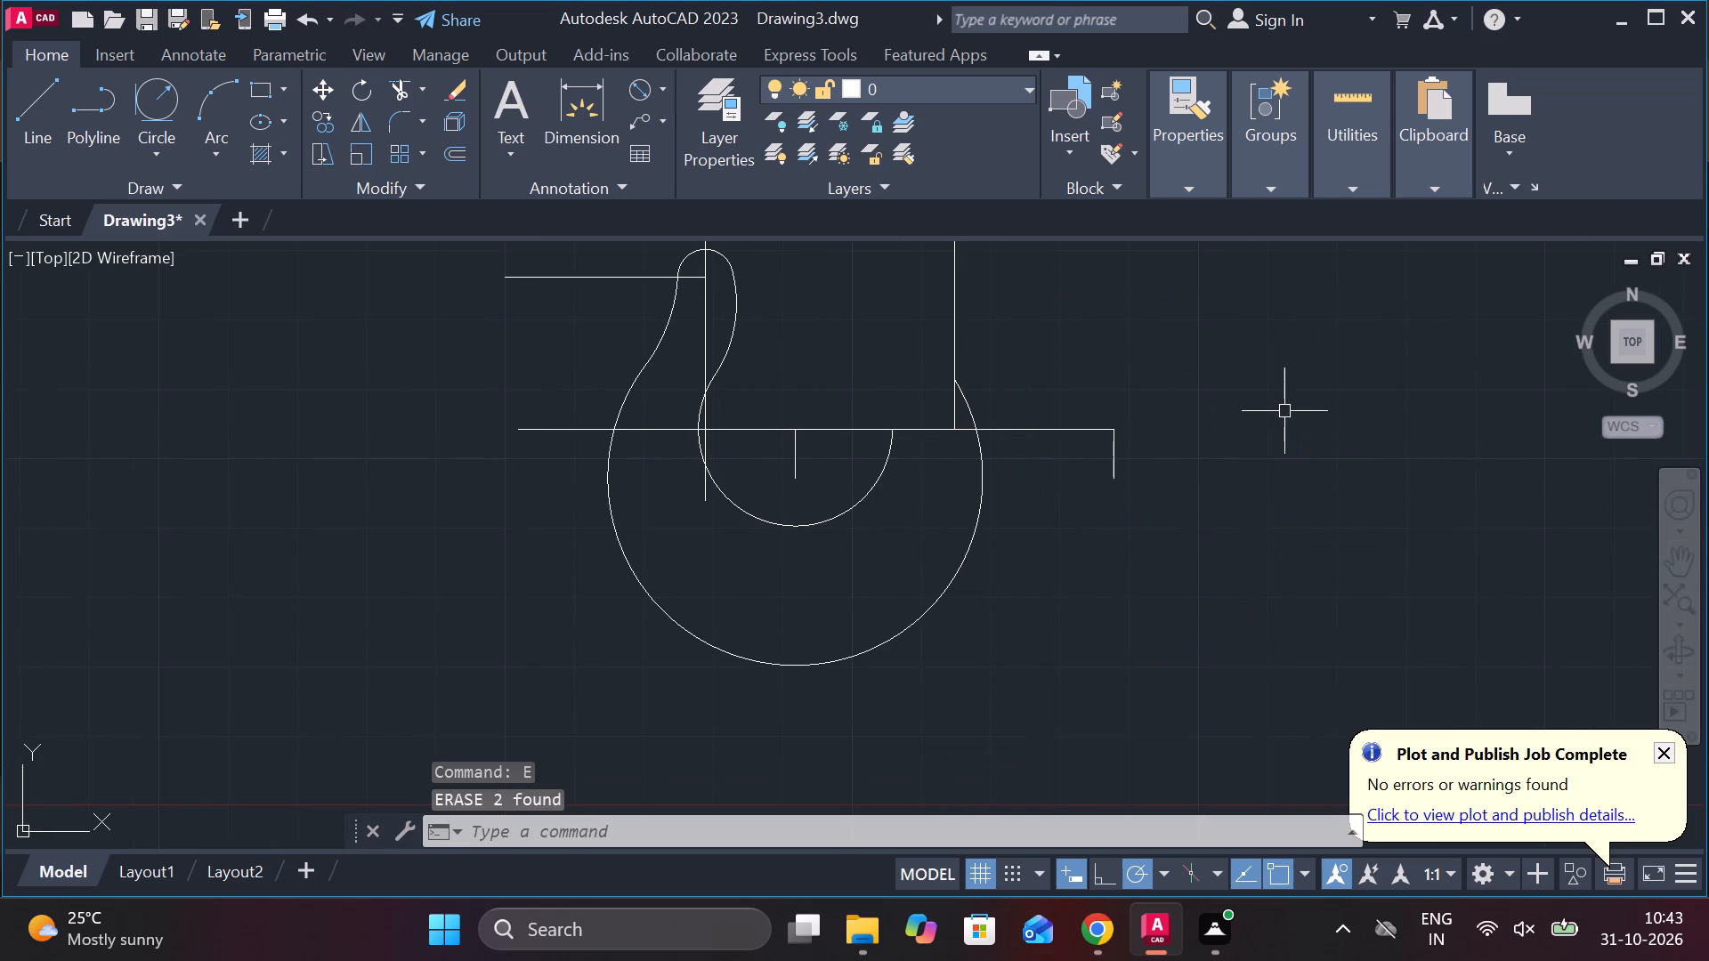
Mirror the five arcs of the left hook profile about the central vertical line, keeping the source objects.
click(668, 321)
middle_drag(668, 321, 701, 336)
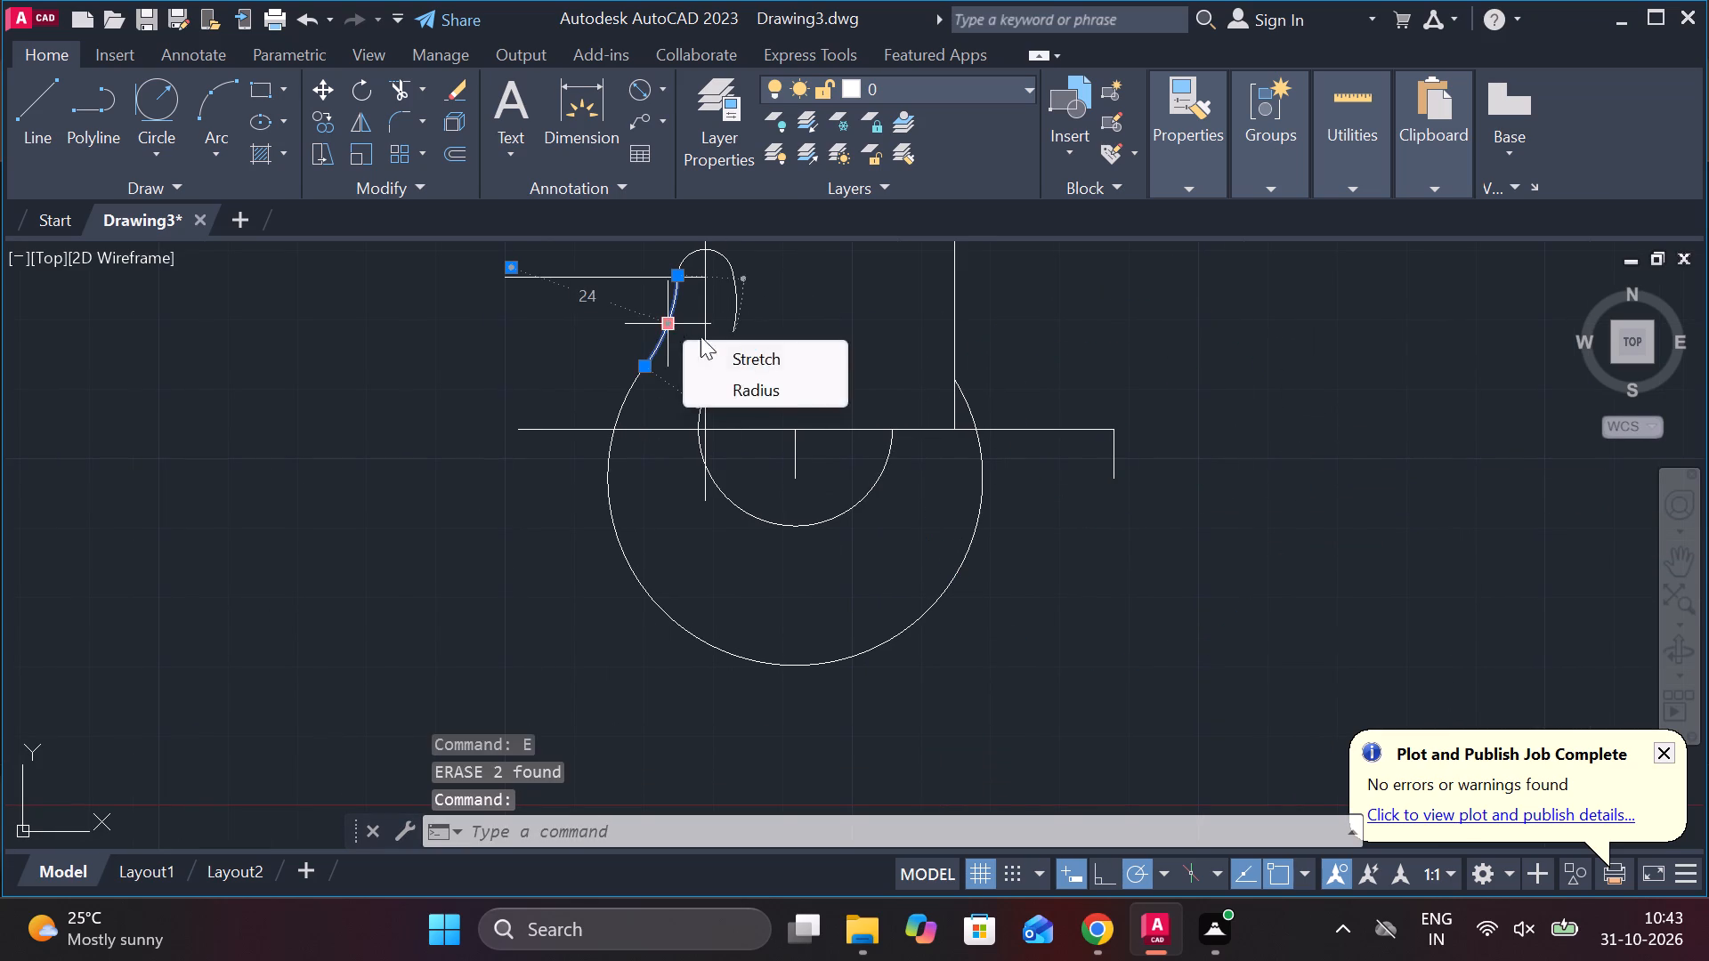
middle_drag(701, 336, 707, 440)
scroll(725, 295, up, 3)
click(742, 350)
scroll(788, 356, down, 2)
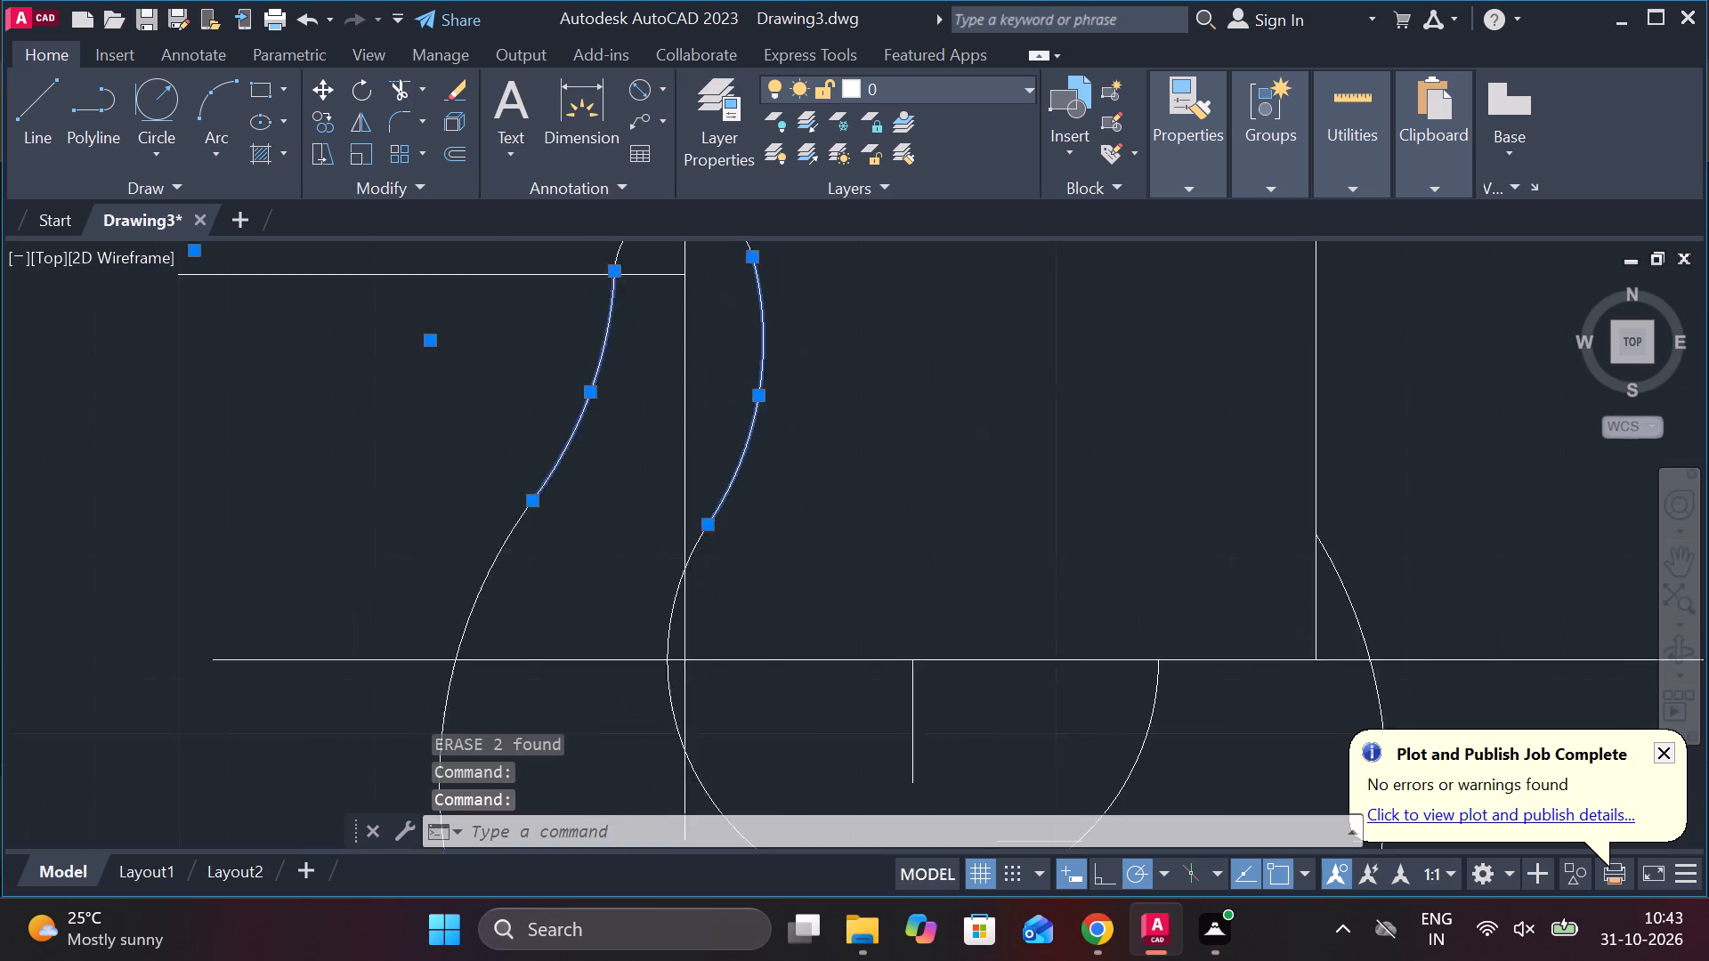
click(743, 259)
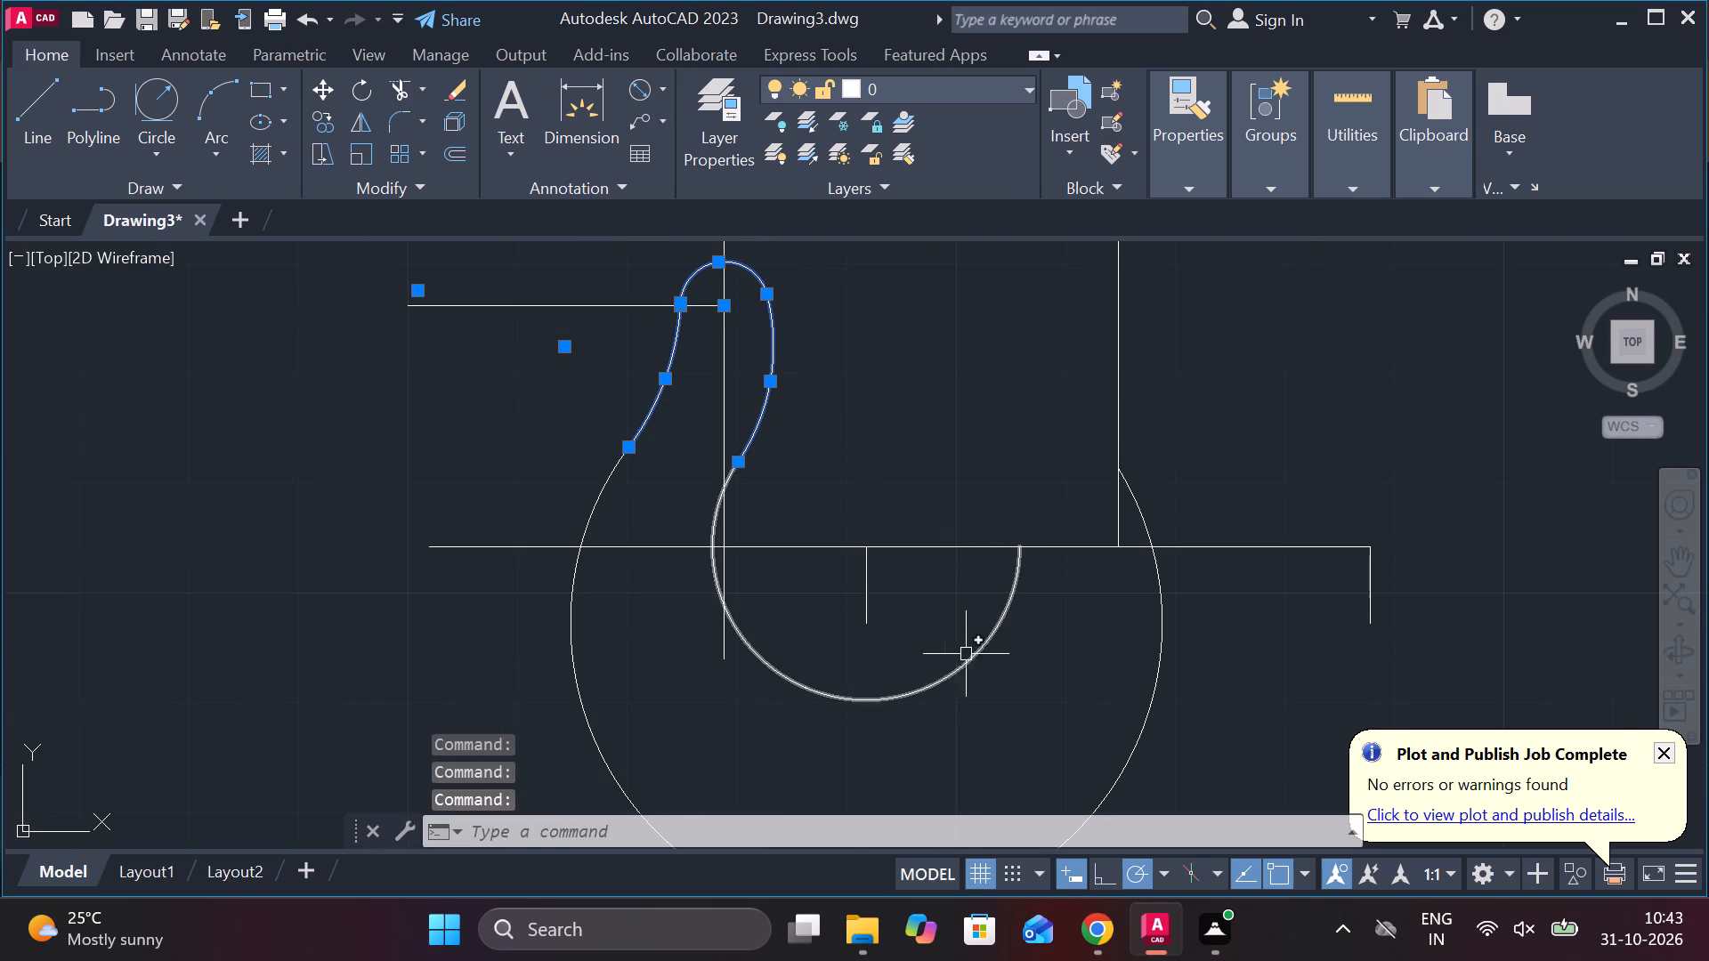
click(952, 663)
click(954, 665)
click(957, 667)
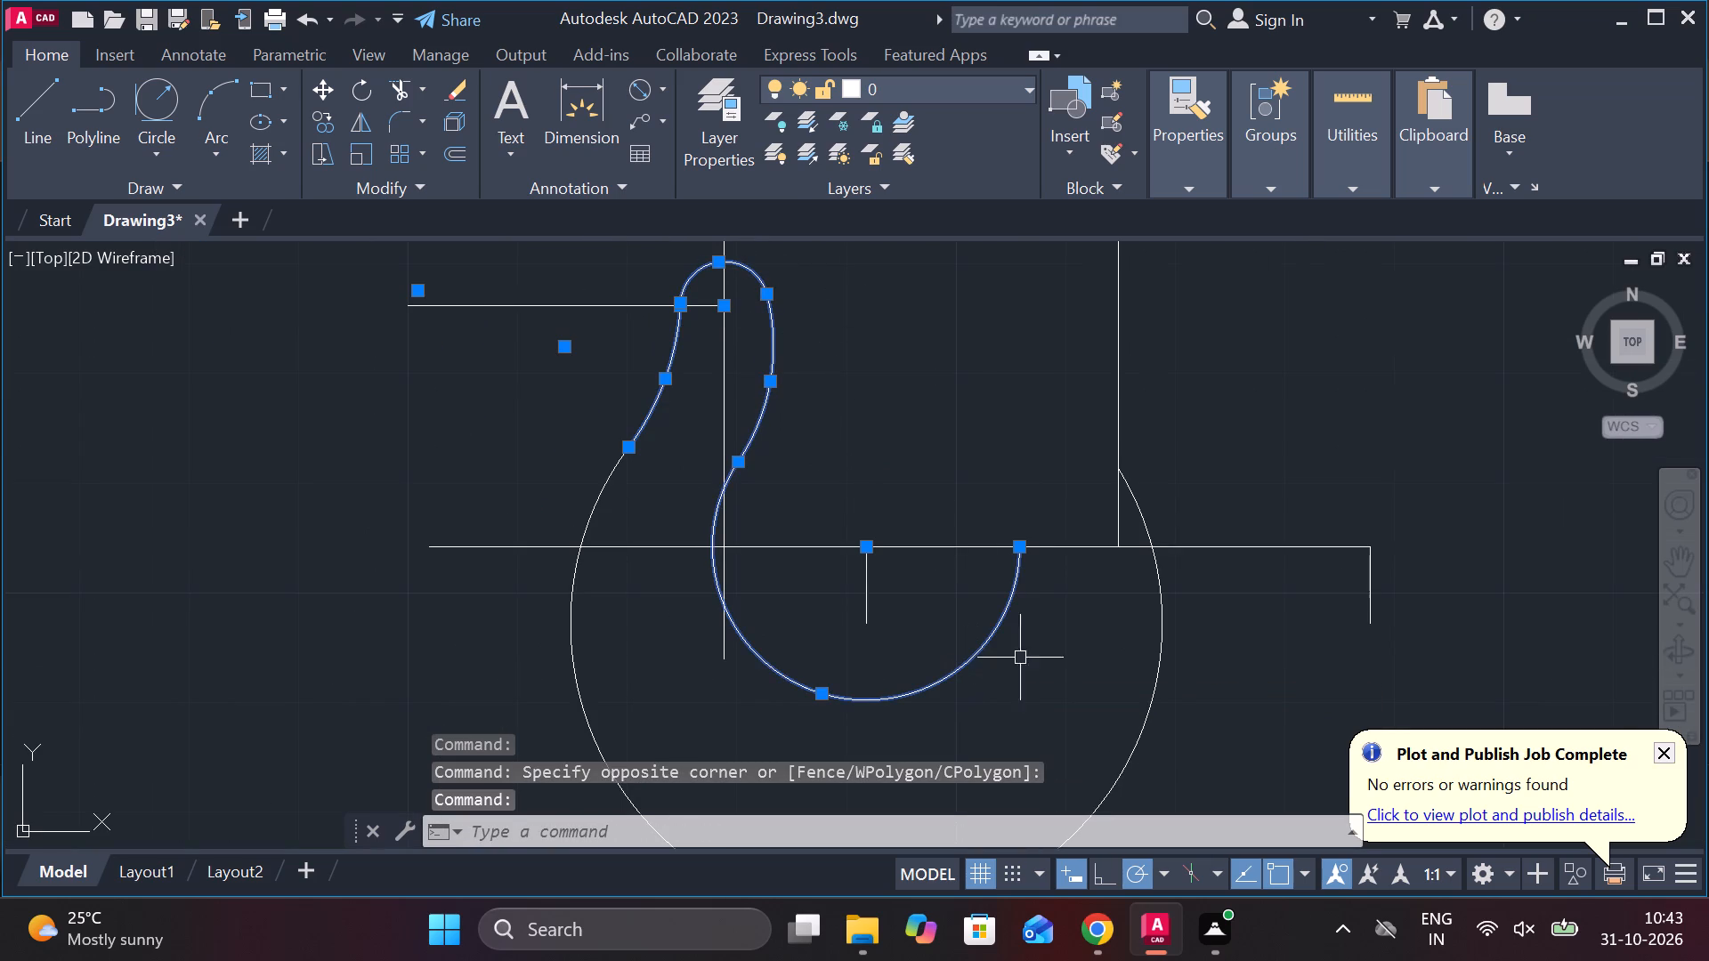
click(1148, 529)
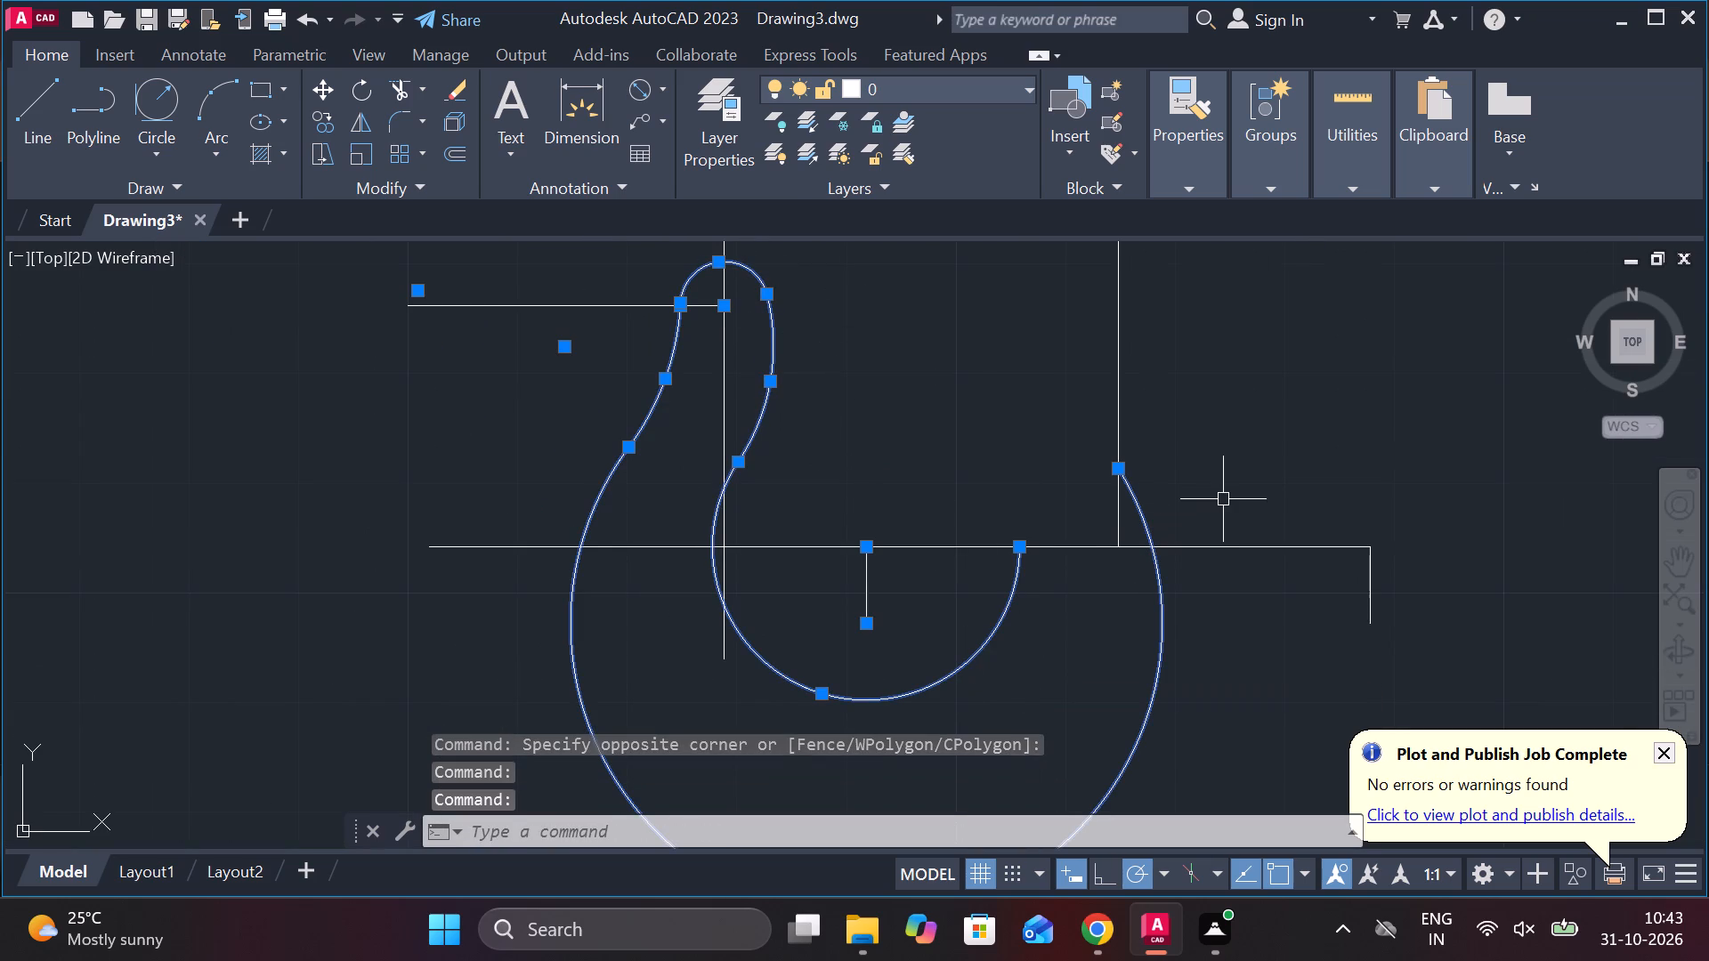
text(mi)
key(Return)
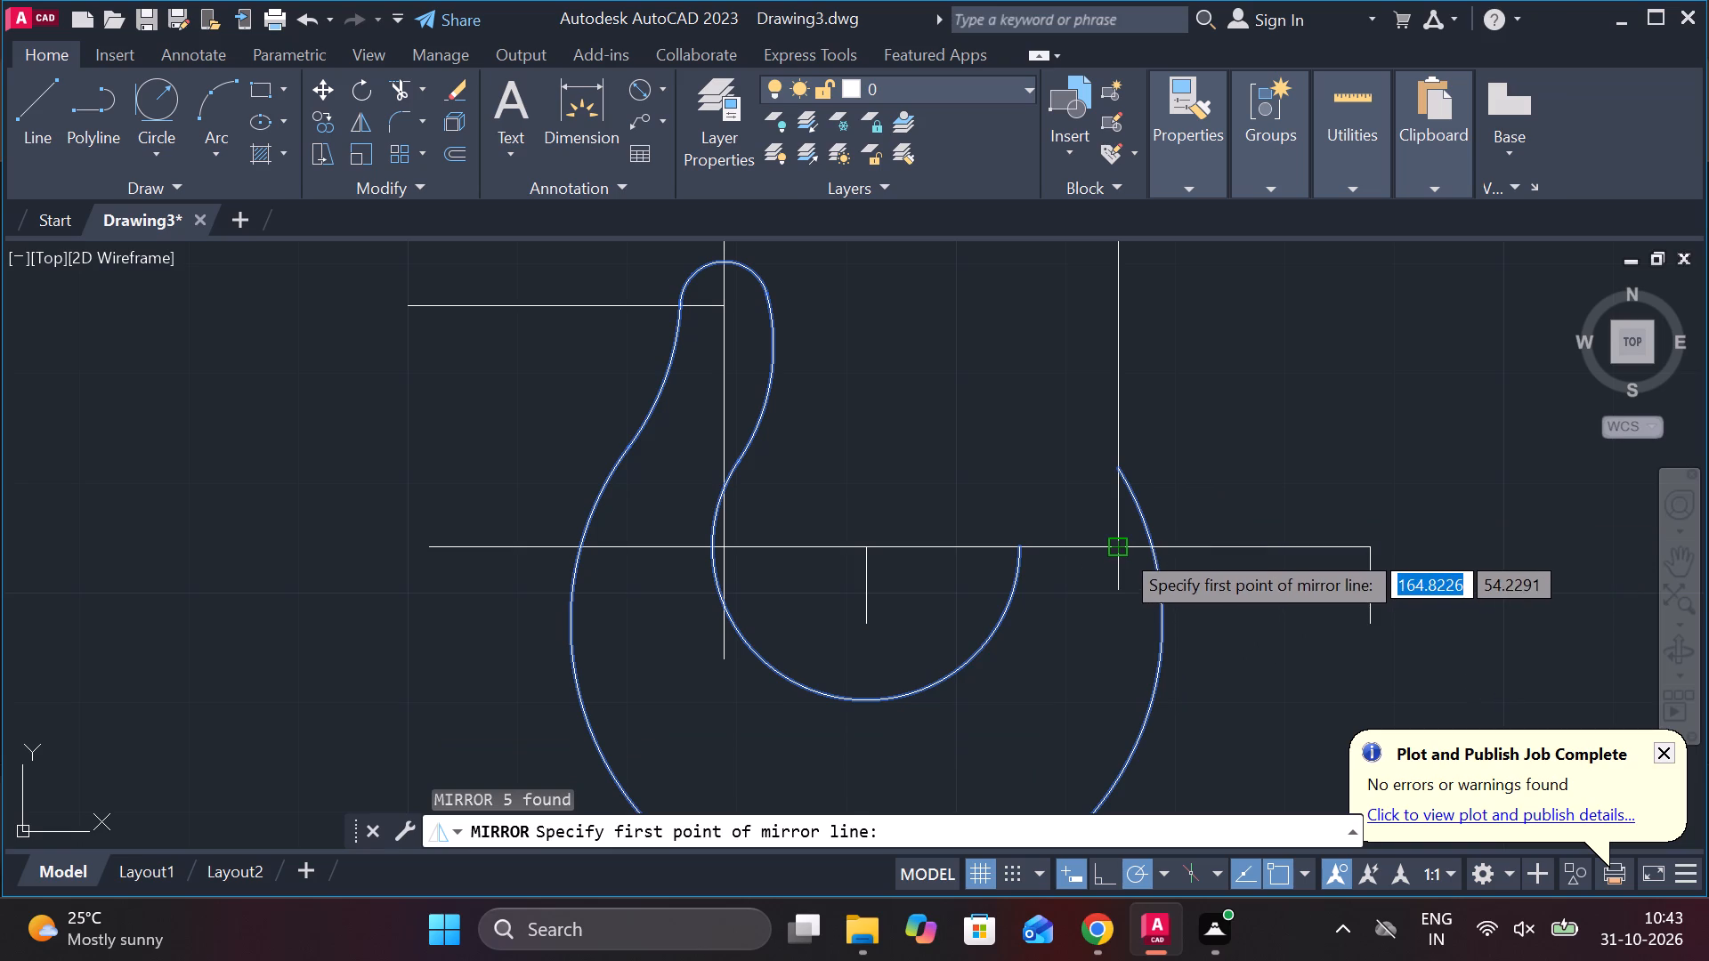
click(1121, 549)
click(1122, 470)
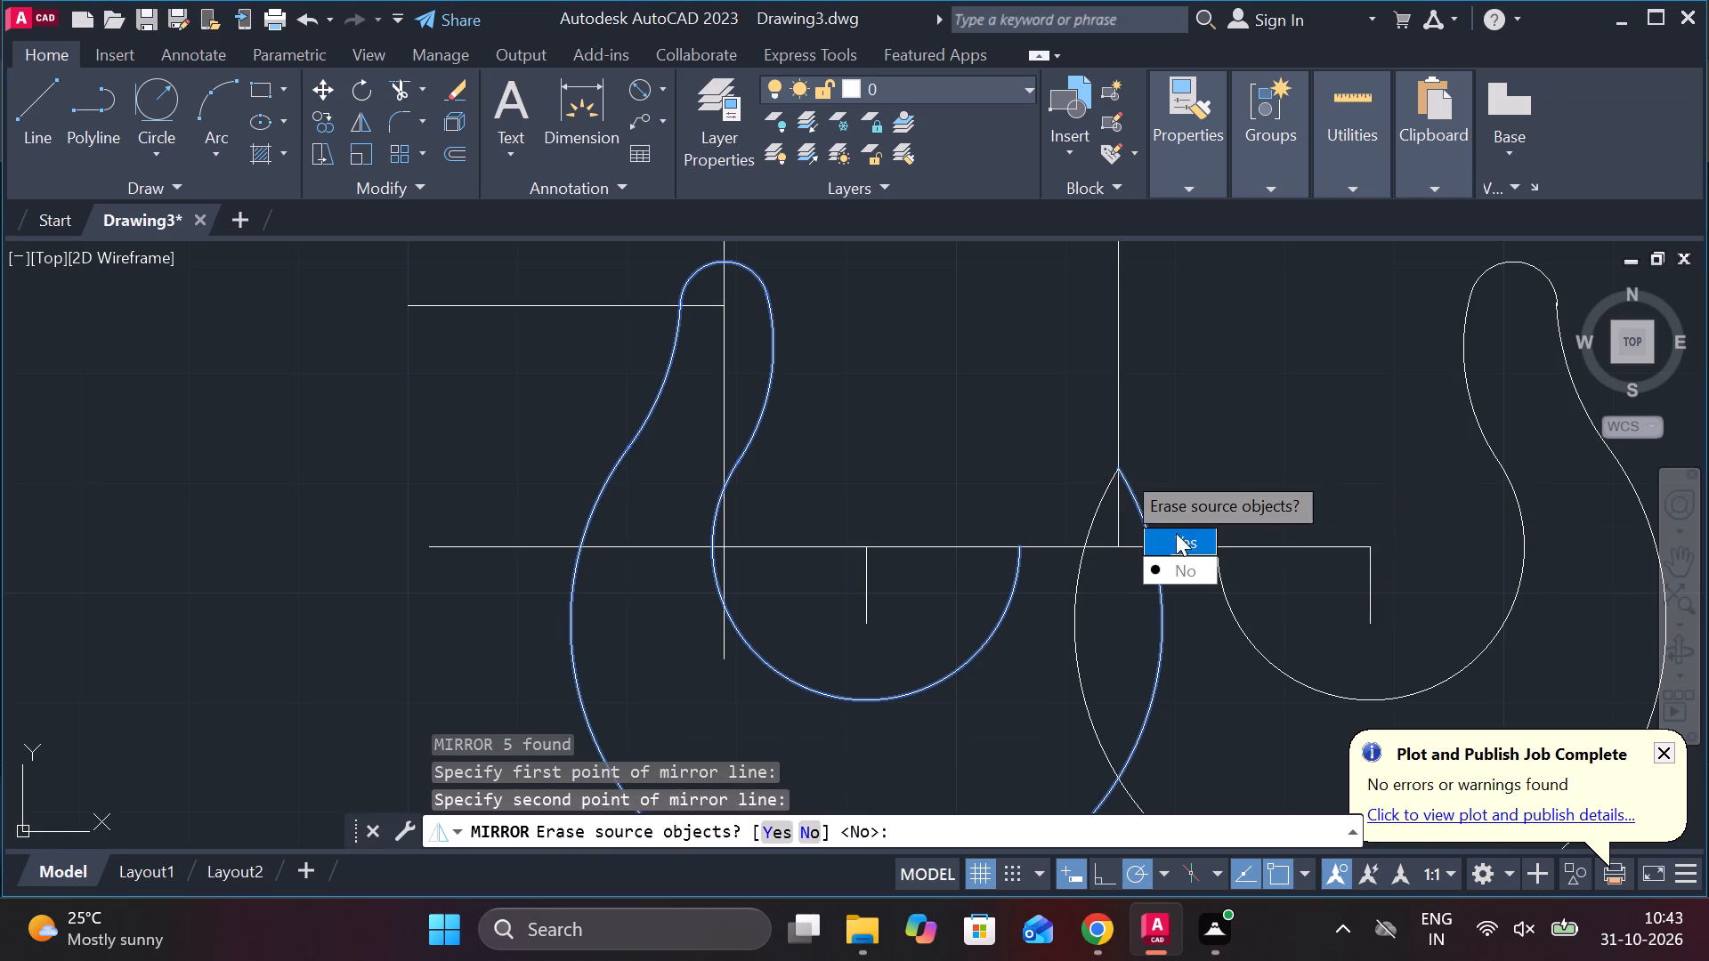
drag(1189, 577, 1122, 470)
Draw a radius 60 circle tangent to the undersides of the left and right radius 27 arcs.
middle_drag(1153, 477, 1010, 317)
scroll(1020, 455, down, 1)
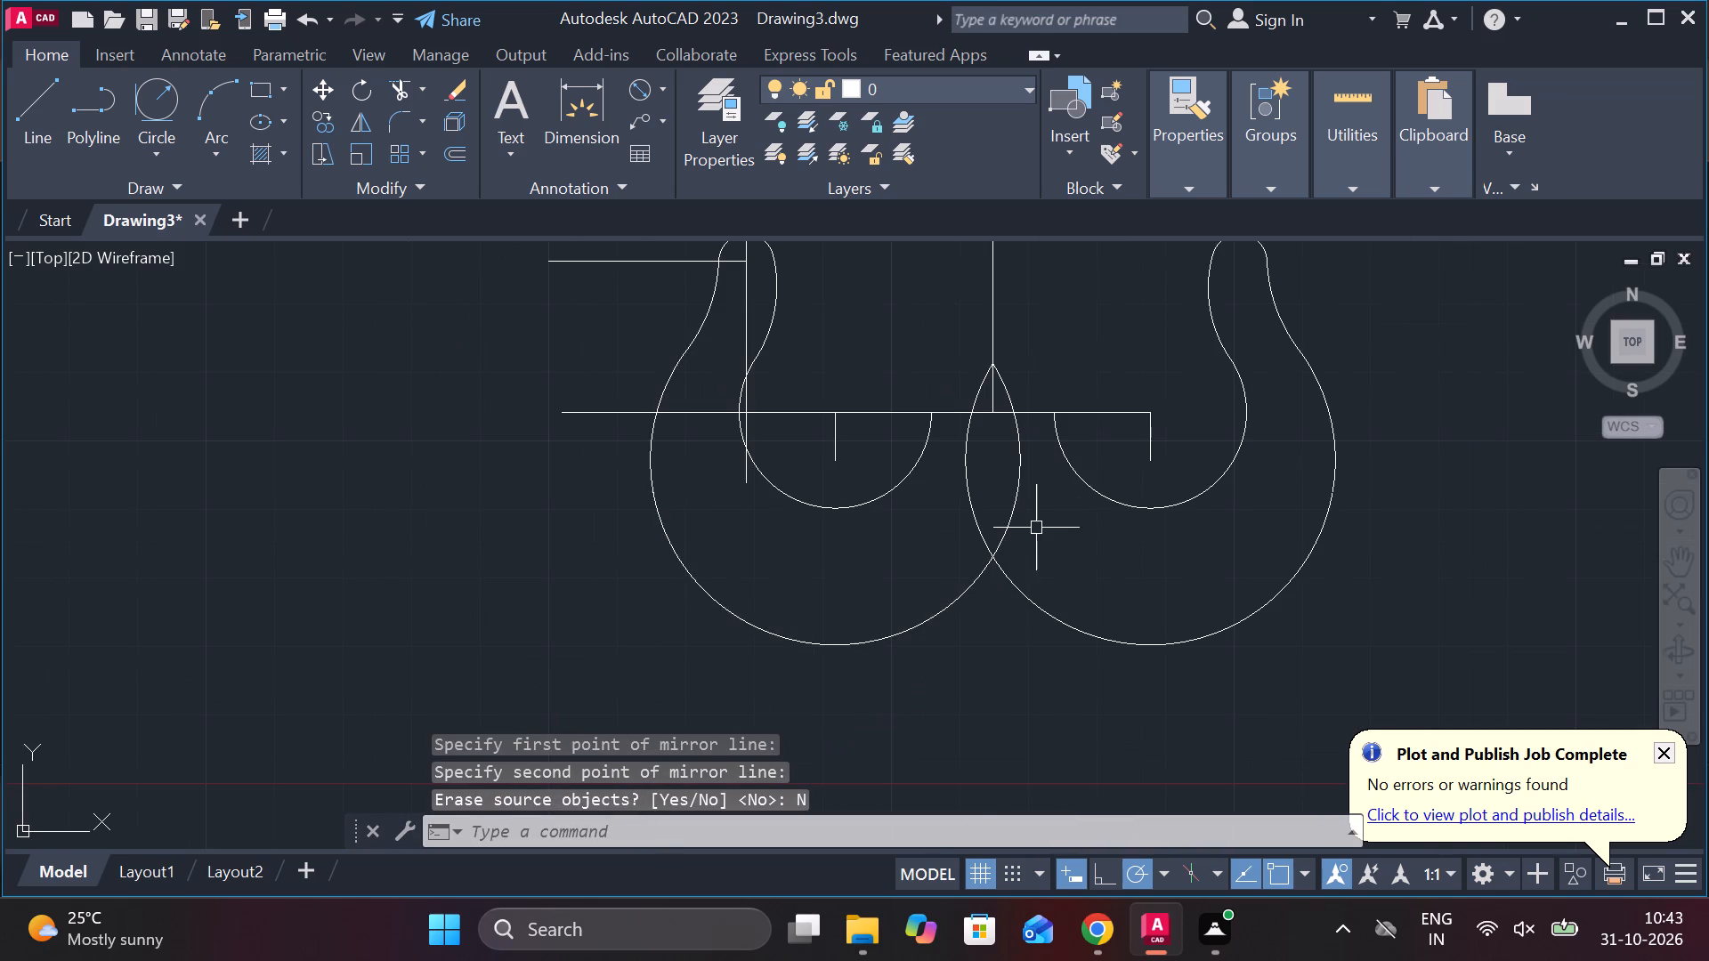
middle_drag(1051, 577, 966, 479)
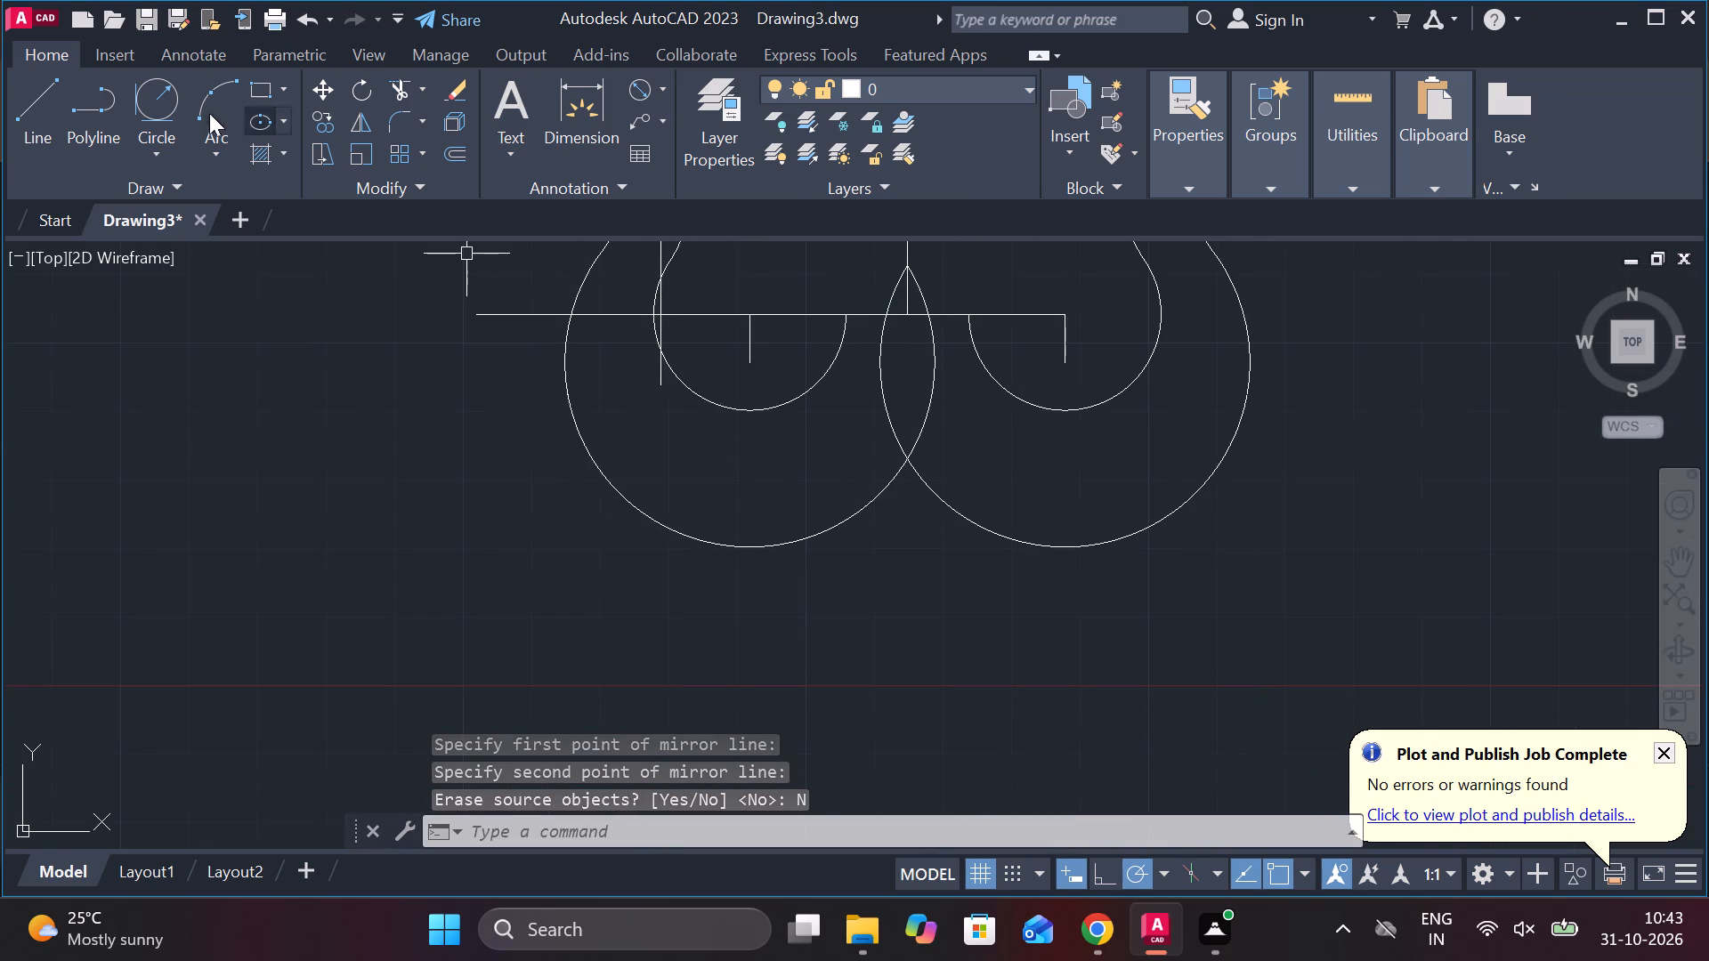
click(184, 109)
click(798, 545)
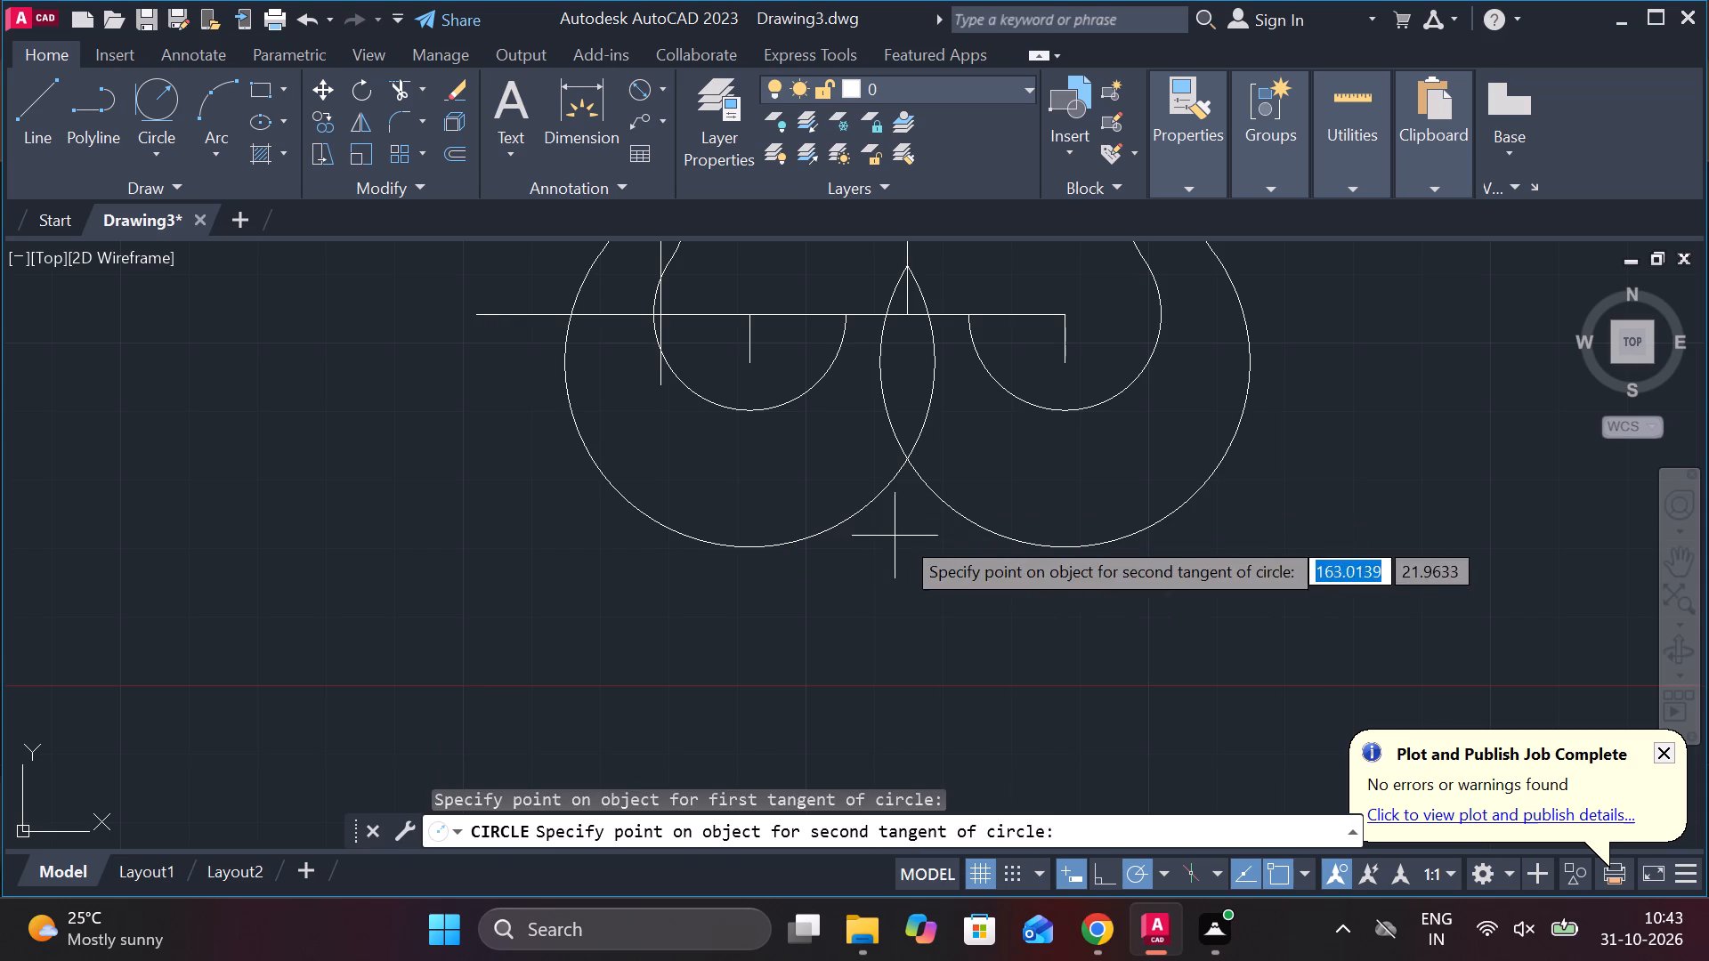
click(1009, 548)
text(60)
key(Return)
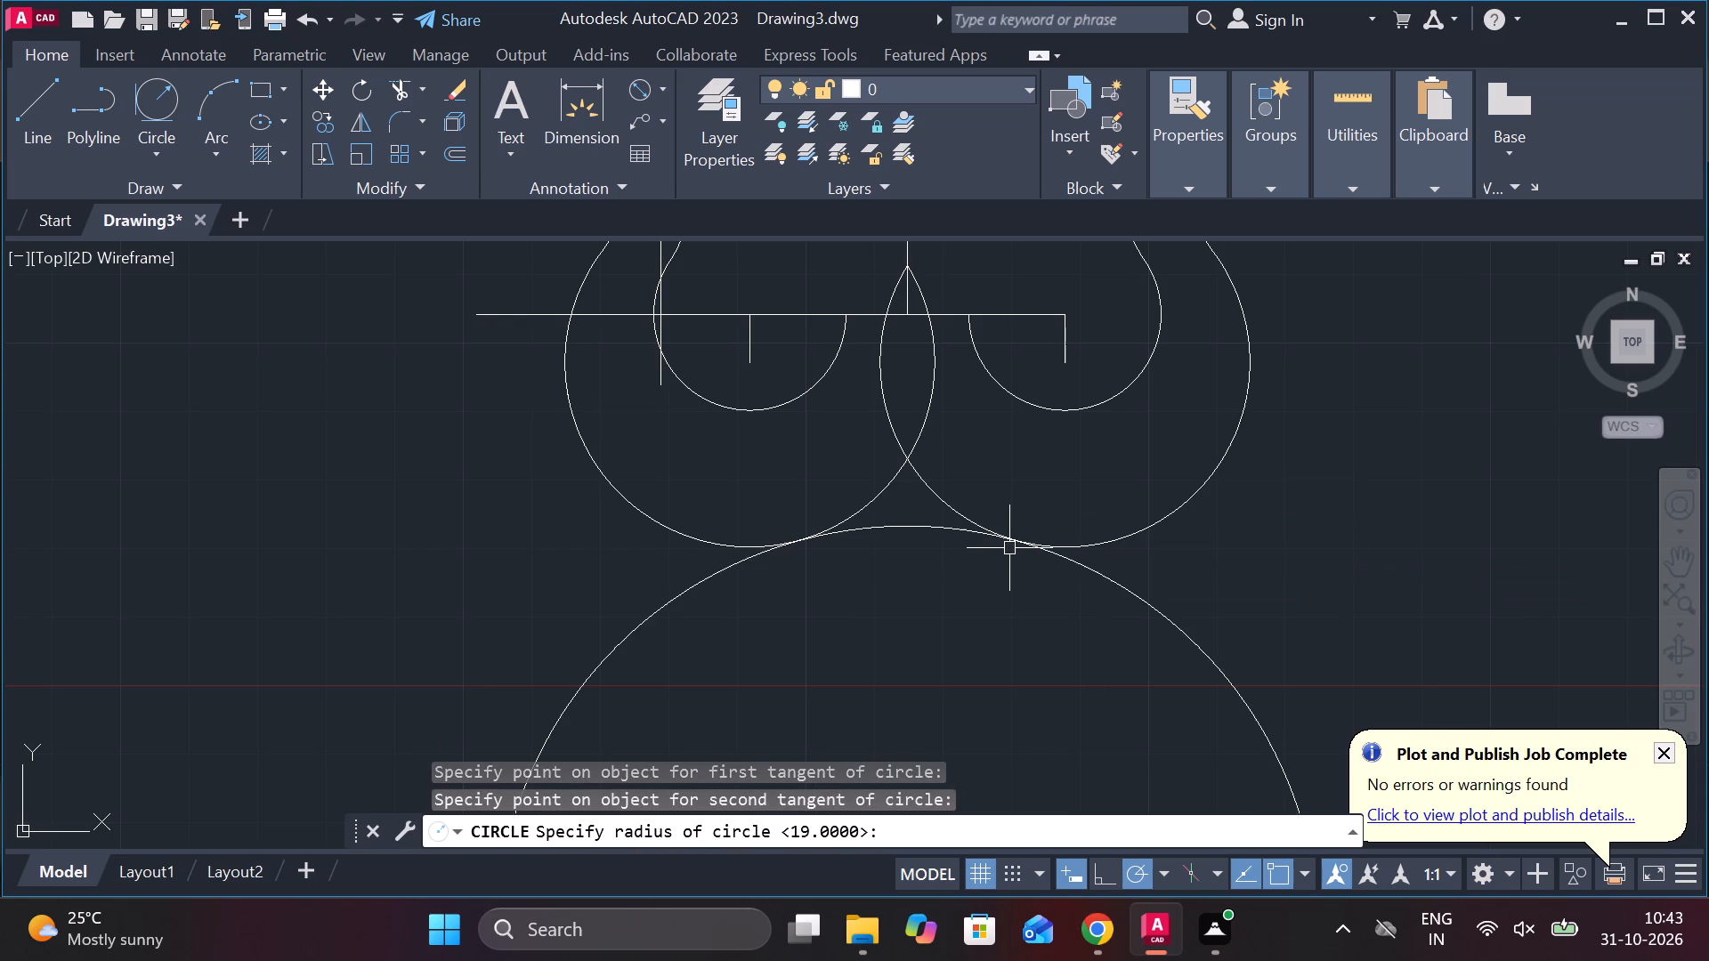
Trim the radius 60 circle to the short arc bridging the two radius 27 arcs.
text(tr)
key(space)
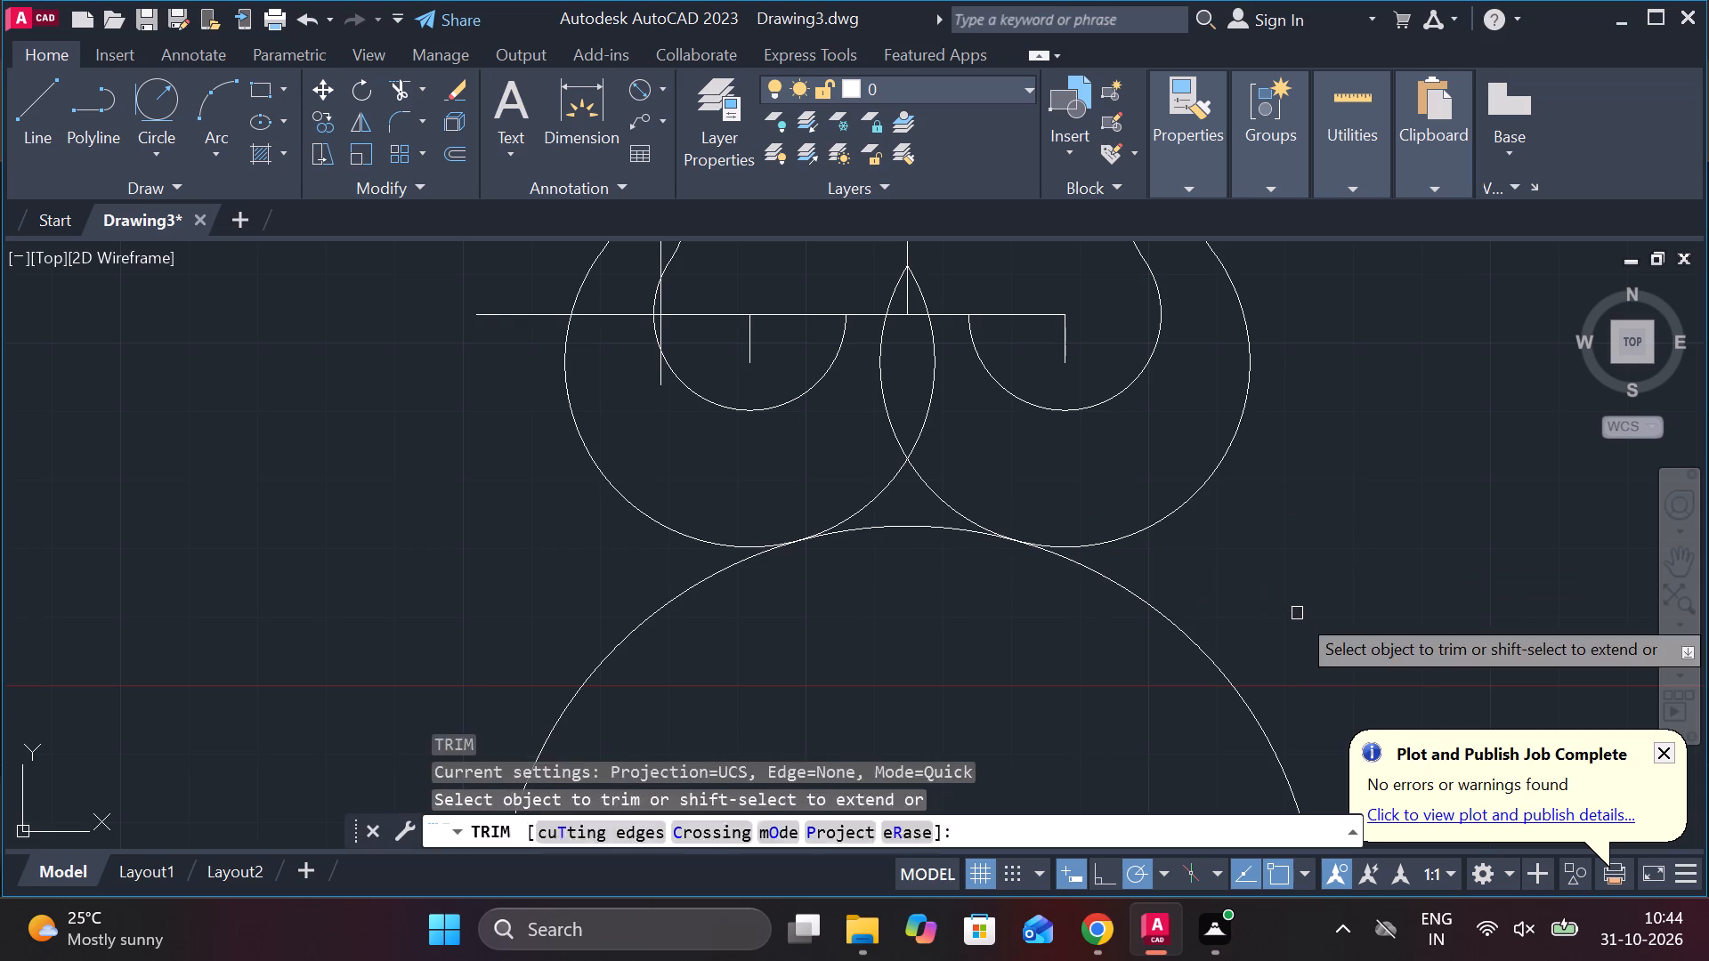
click(1297, 613)
click(552, 615)
Trim away the overlapping inner portions of both radius 27 arcs, from the radius 60 arc up to the central vertical line.
middle_drag(1003, 671, 1004, 787)
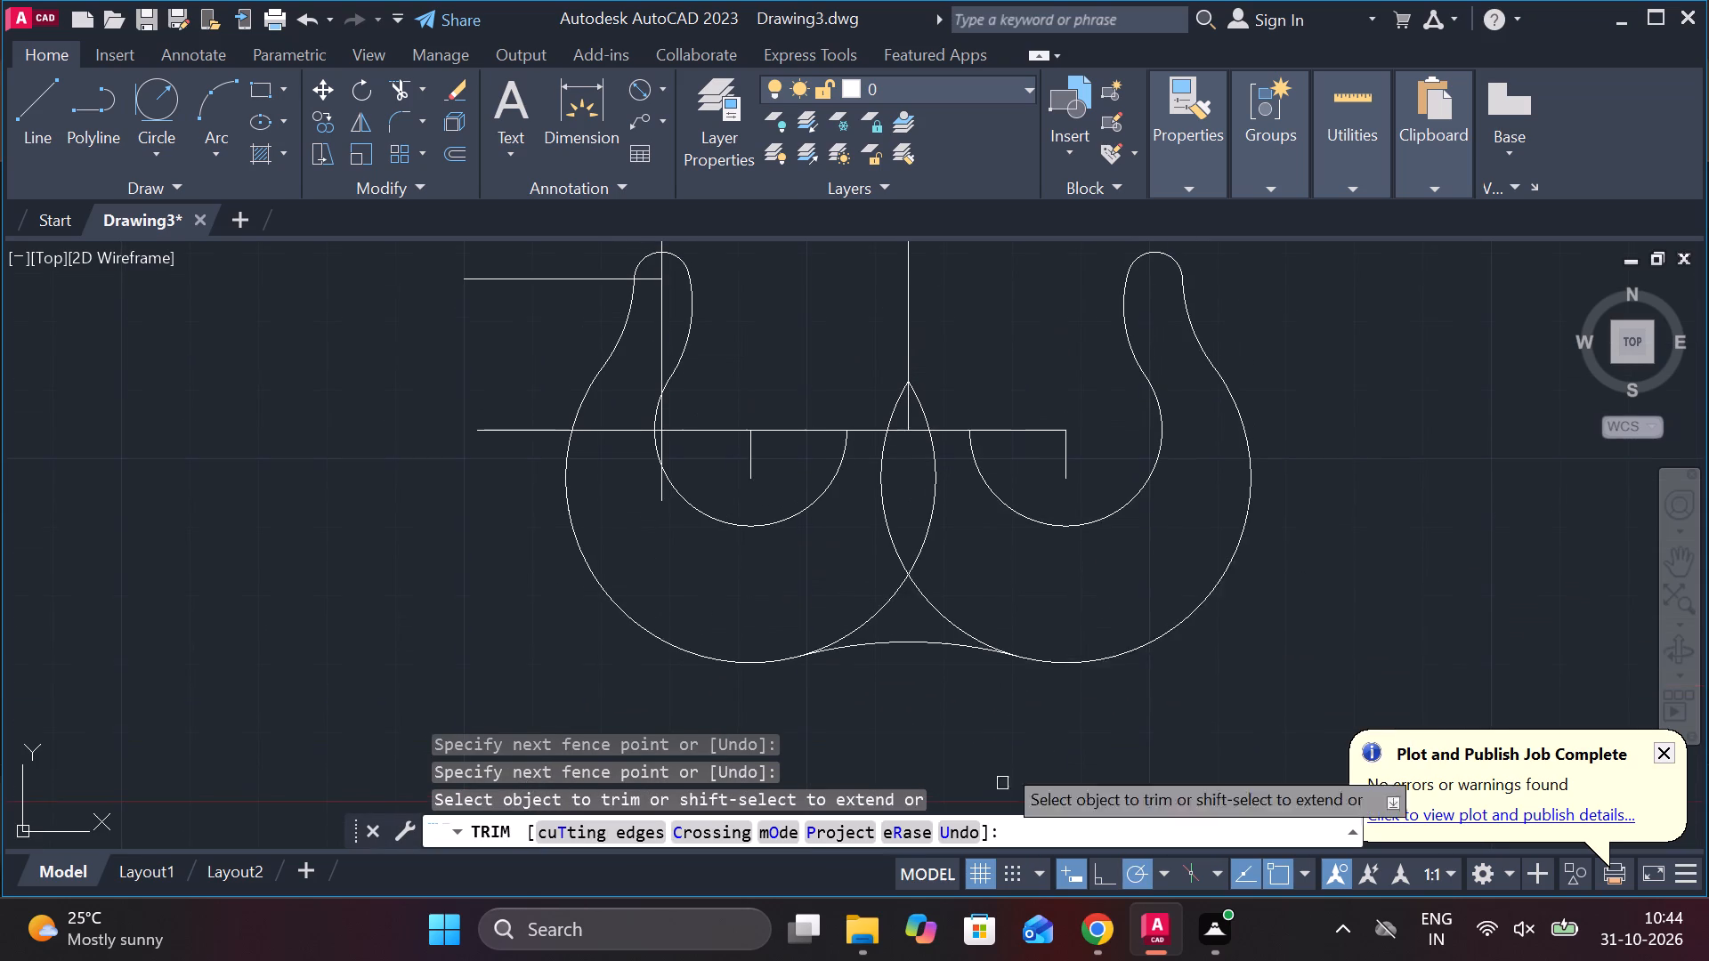
click(995, 545)
click(846, 555)
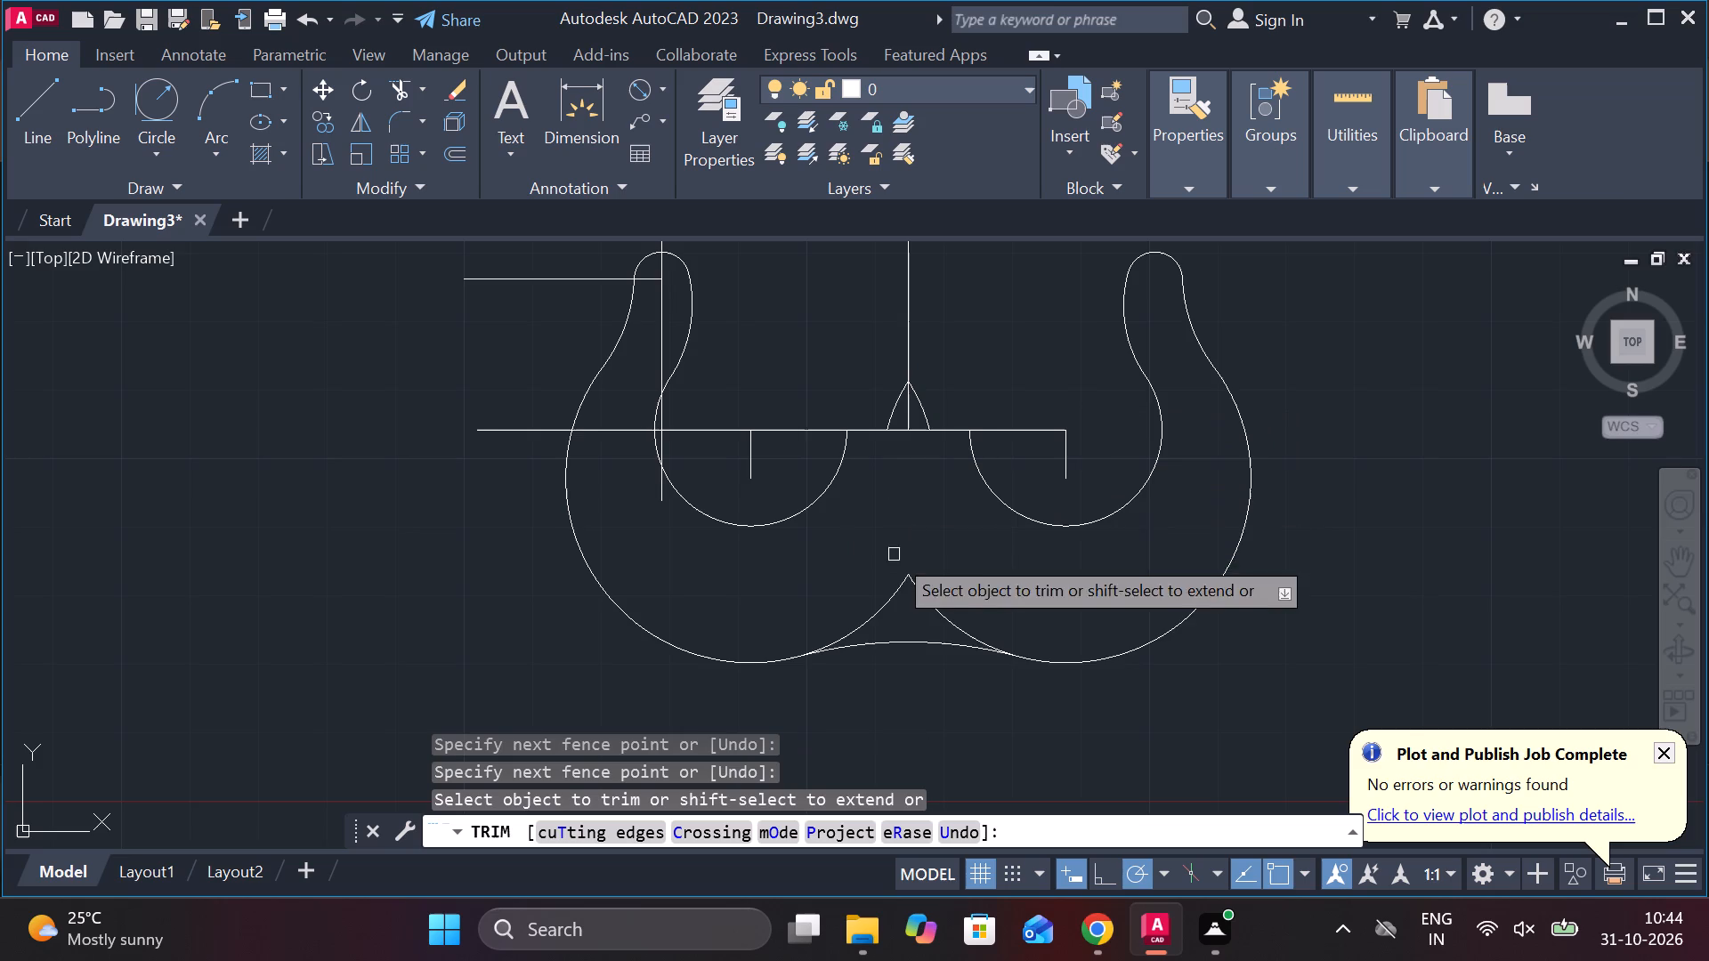
click(979, 605)
click(871, 575)
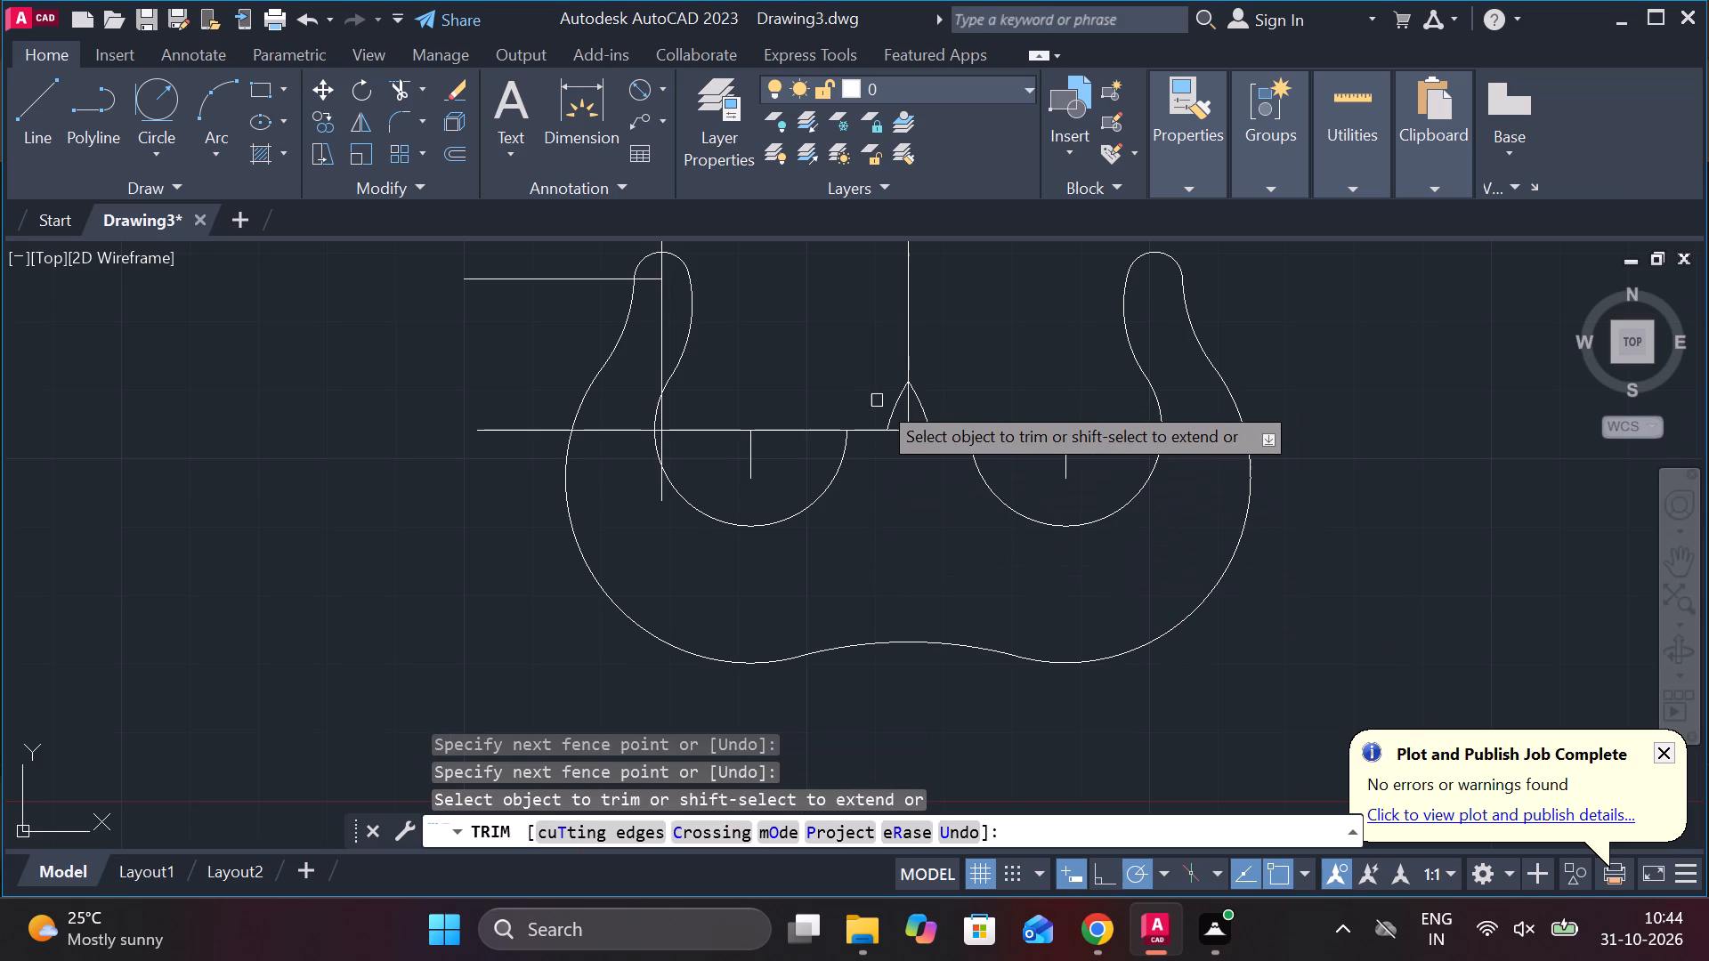
click(889, 404)
click(915, 404)
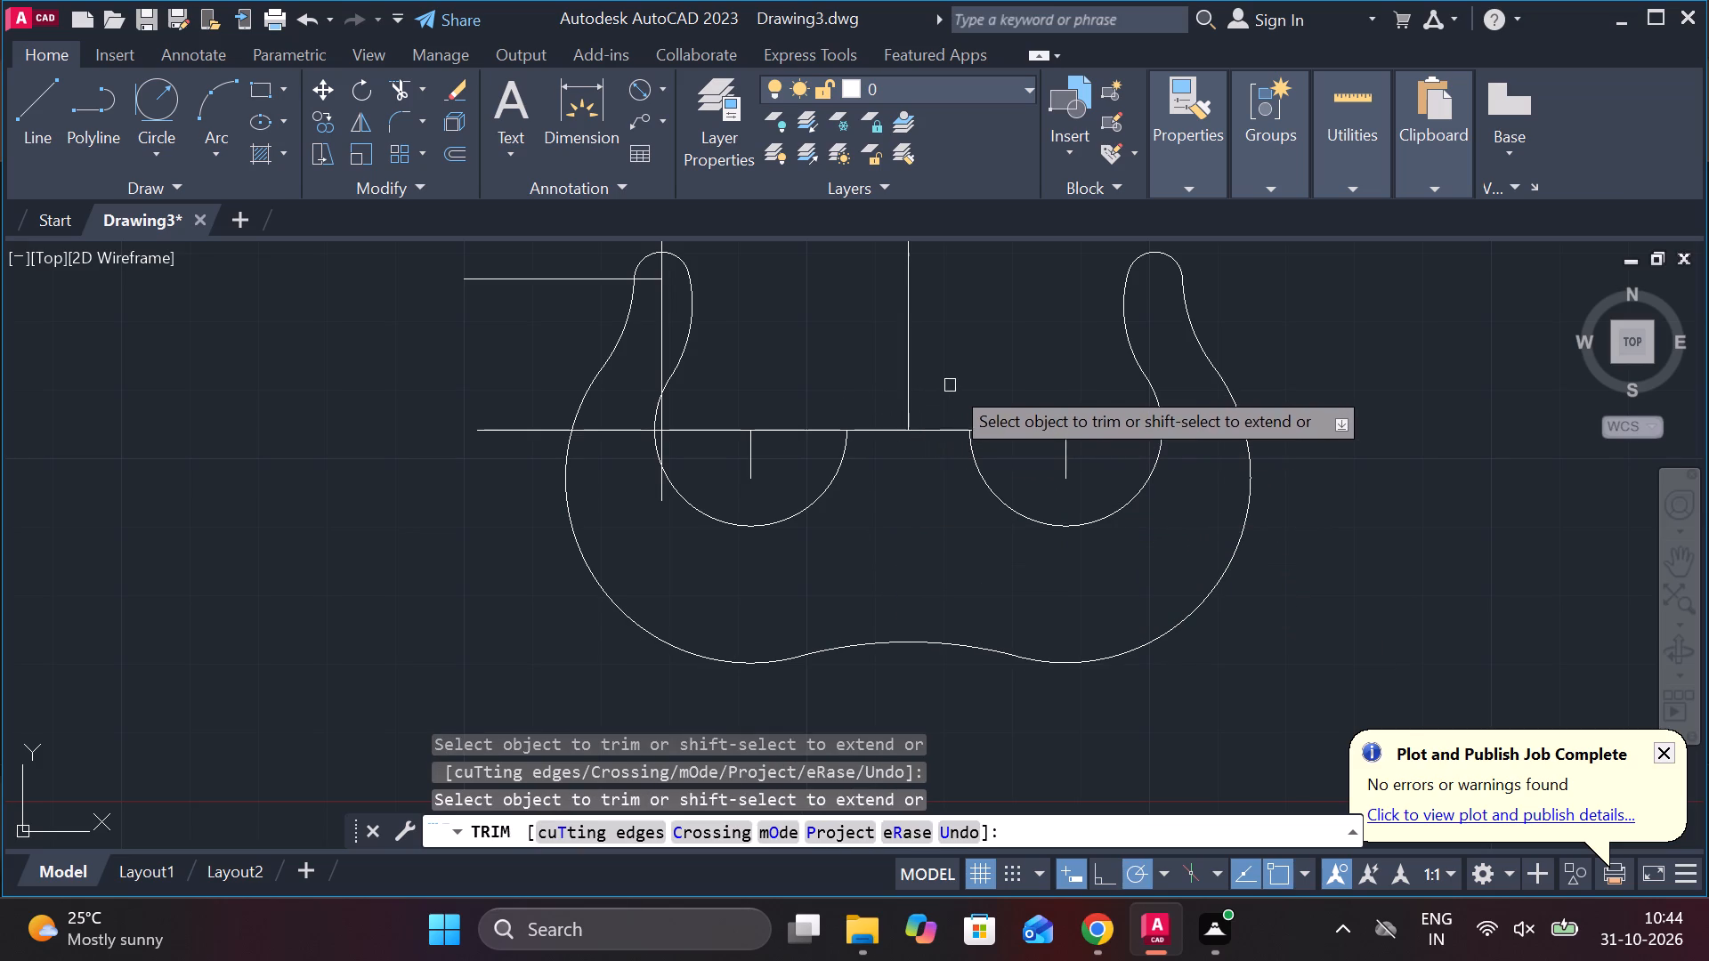
middle_drag(958, 385, 984, 533)
key(Escape)
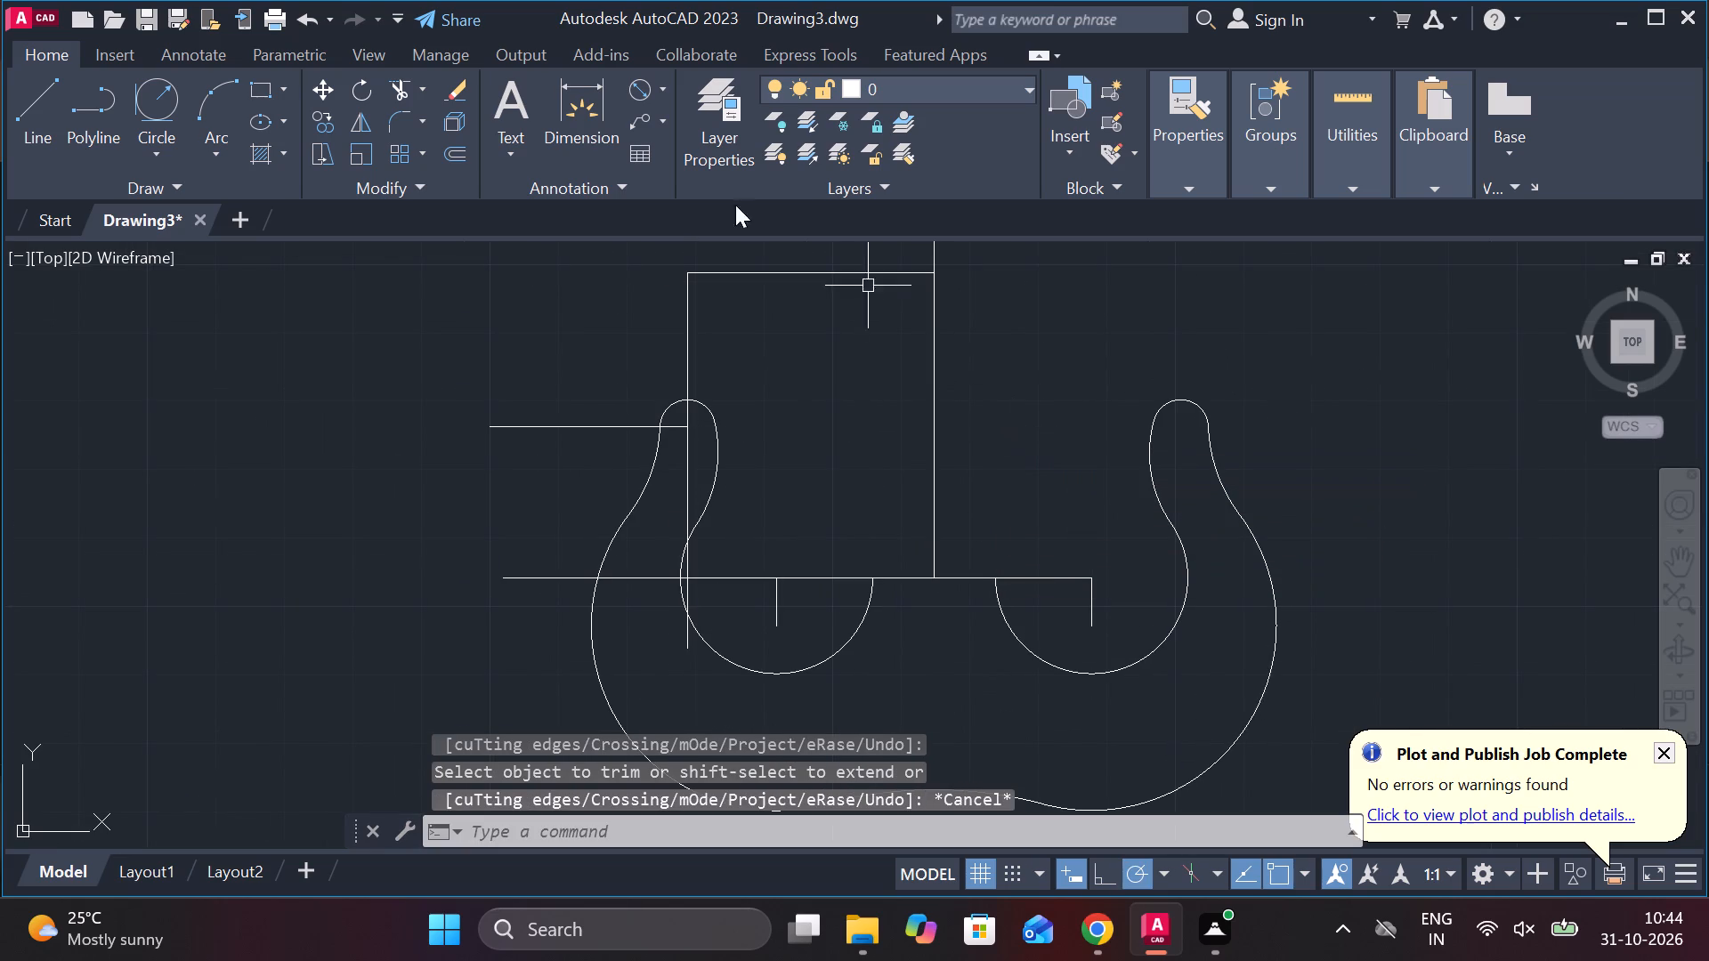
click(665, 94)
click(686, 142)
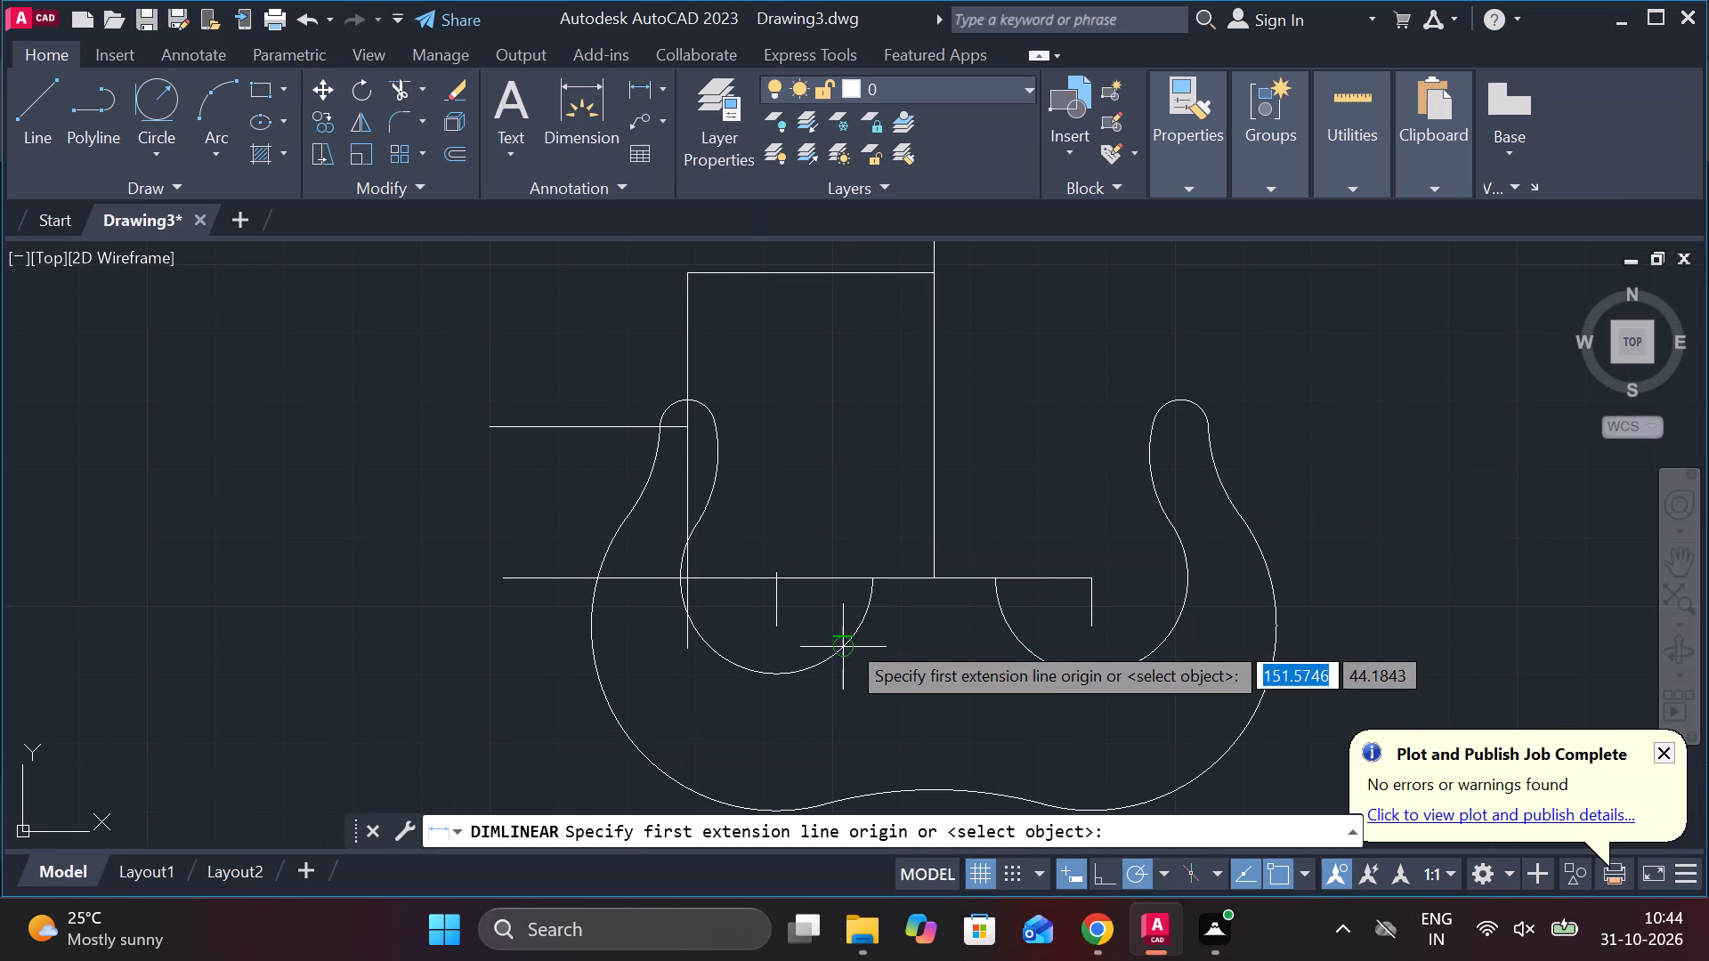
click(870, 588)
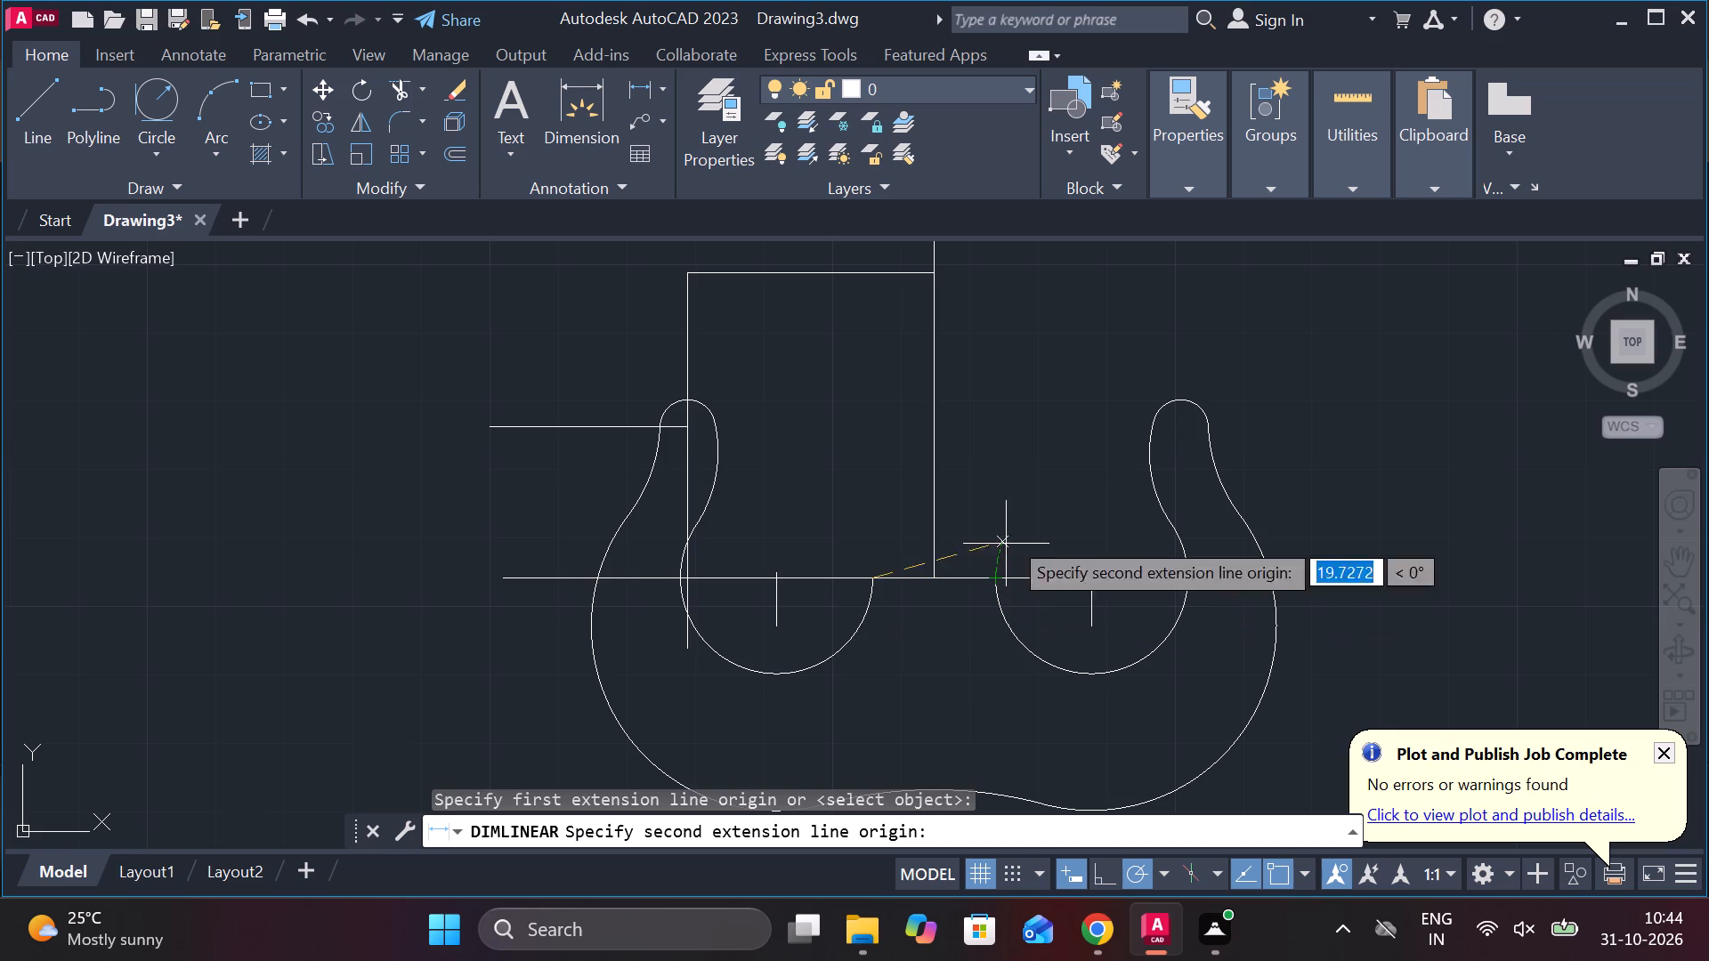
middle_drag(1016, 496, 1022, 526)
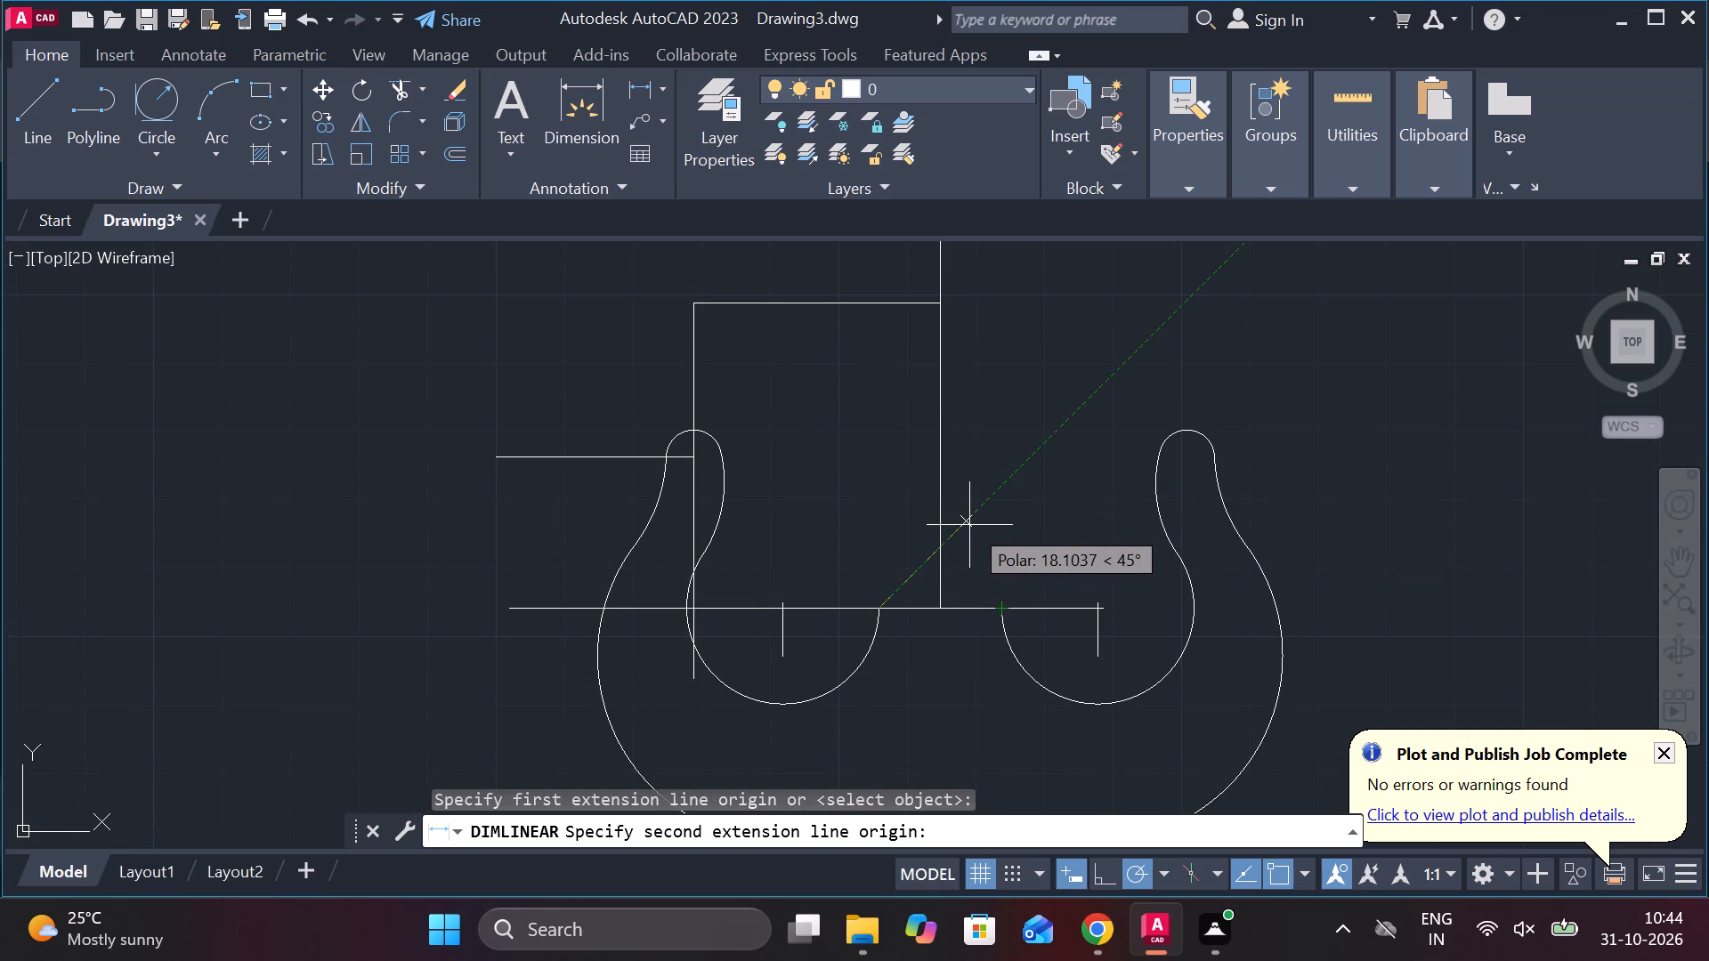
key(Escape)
Draw a horizontal line 8 units long to the right from the bottom point of the outermost upper circle.
scroll(1014, 515, down, 1)
middle_drag(1017, 516, 1029, 672)
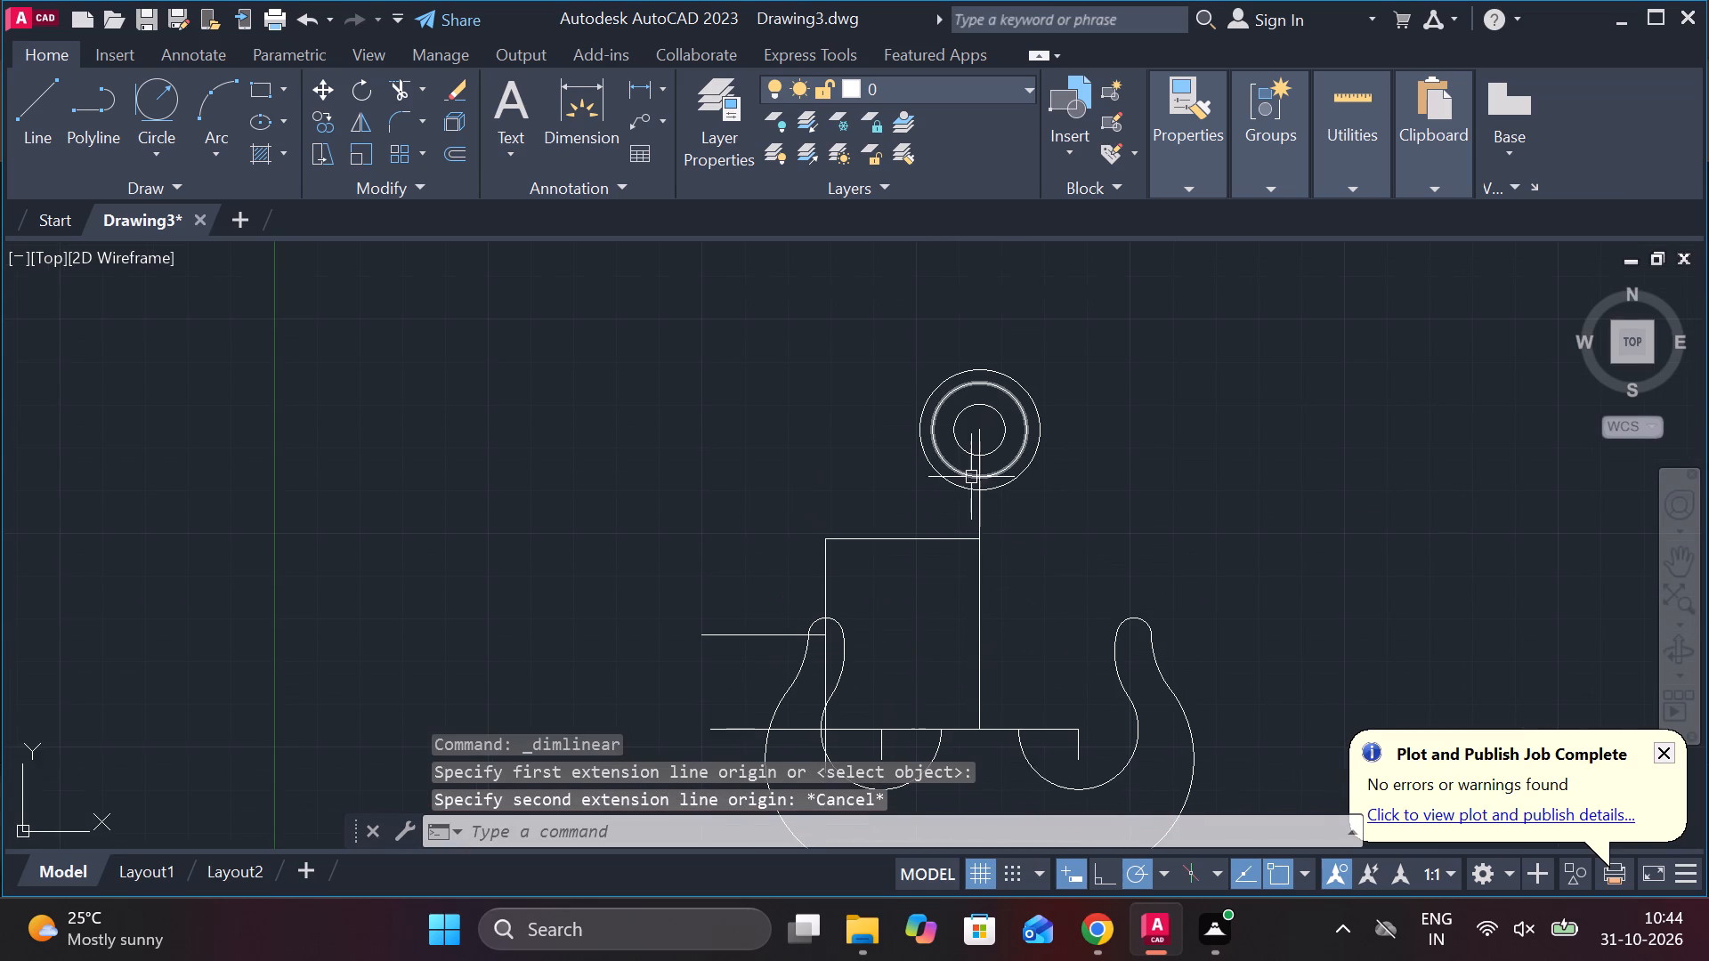
scroll(963, 466, up, 1)
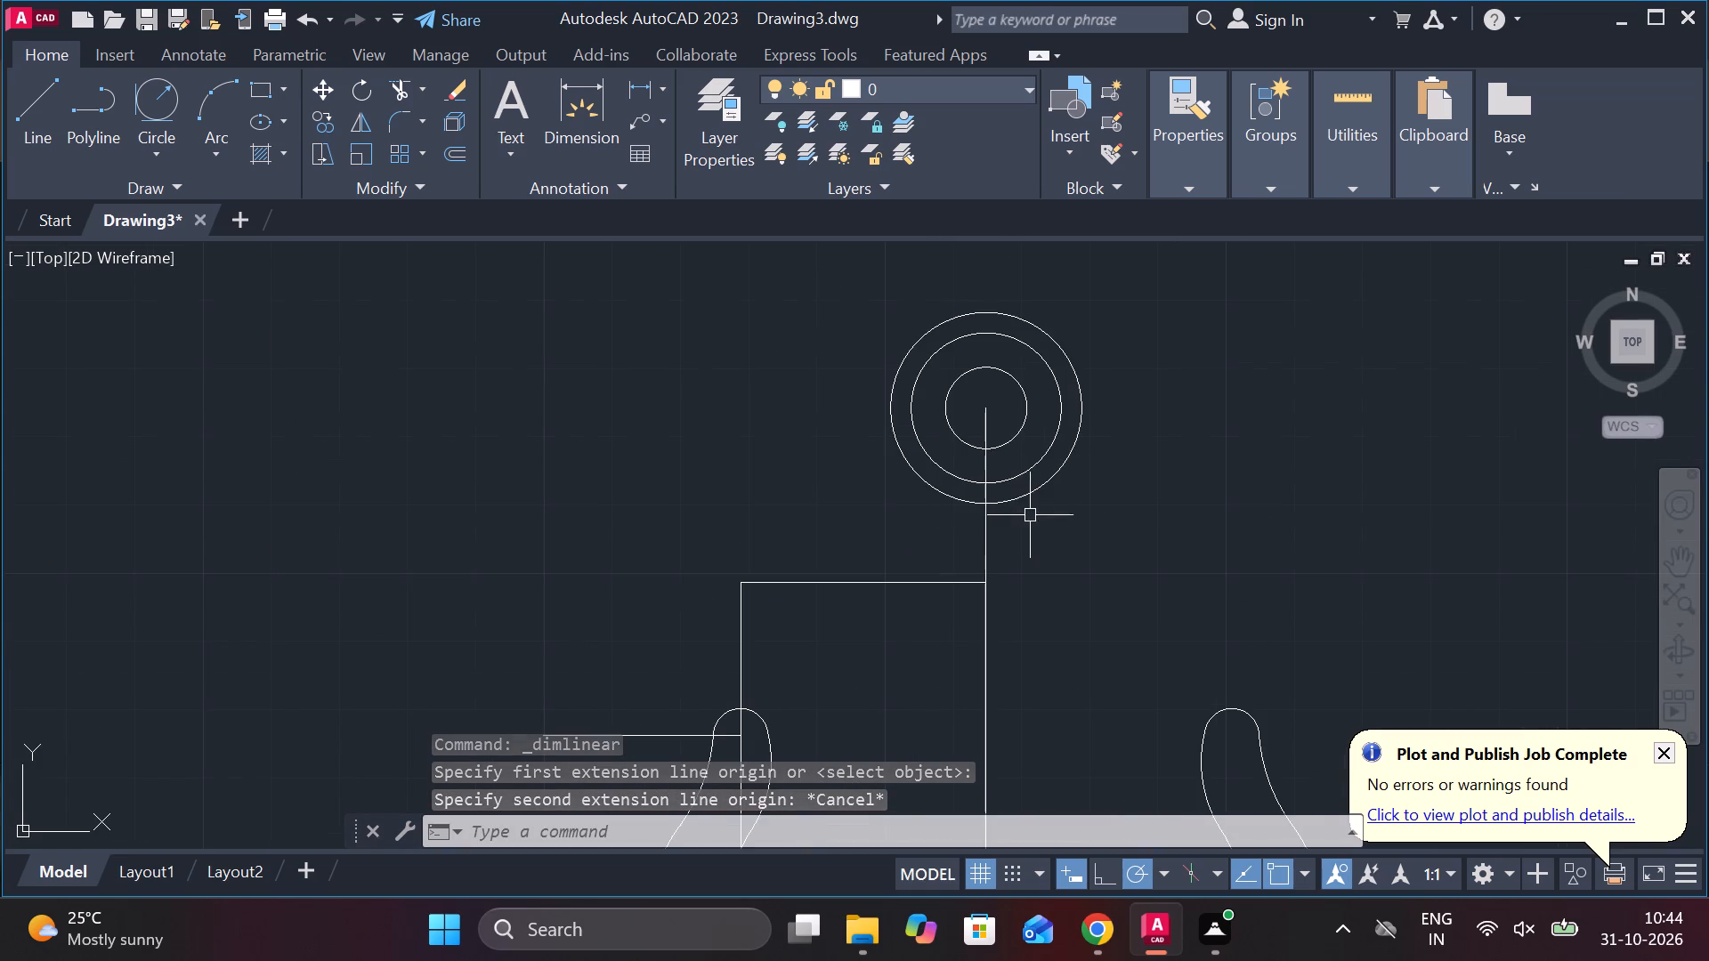
scroll(1030, 521, up, 1)
key(l)
key(Return)
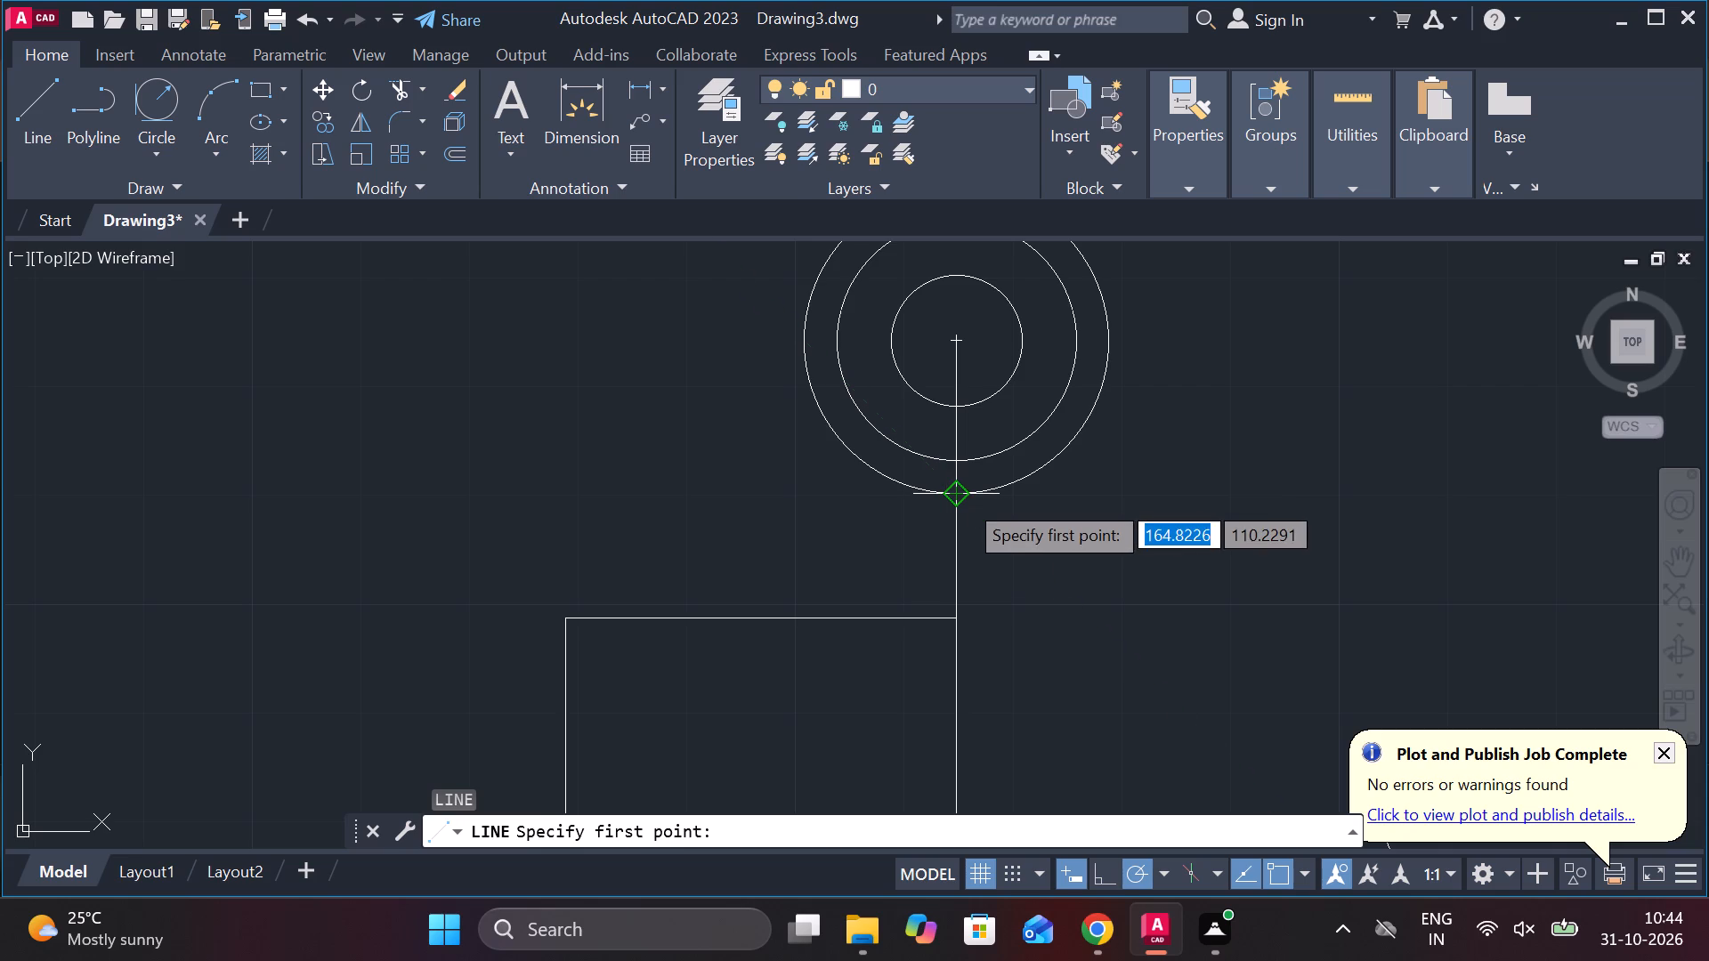
click(964, 499)
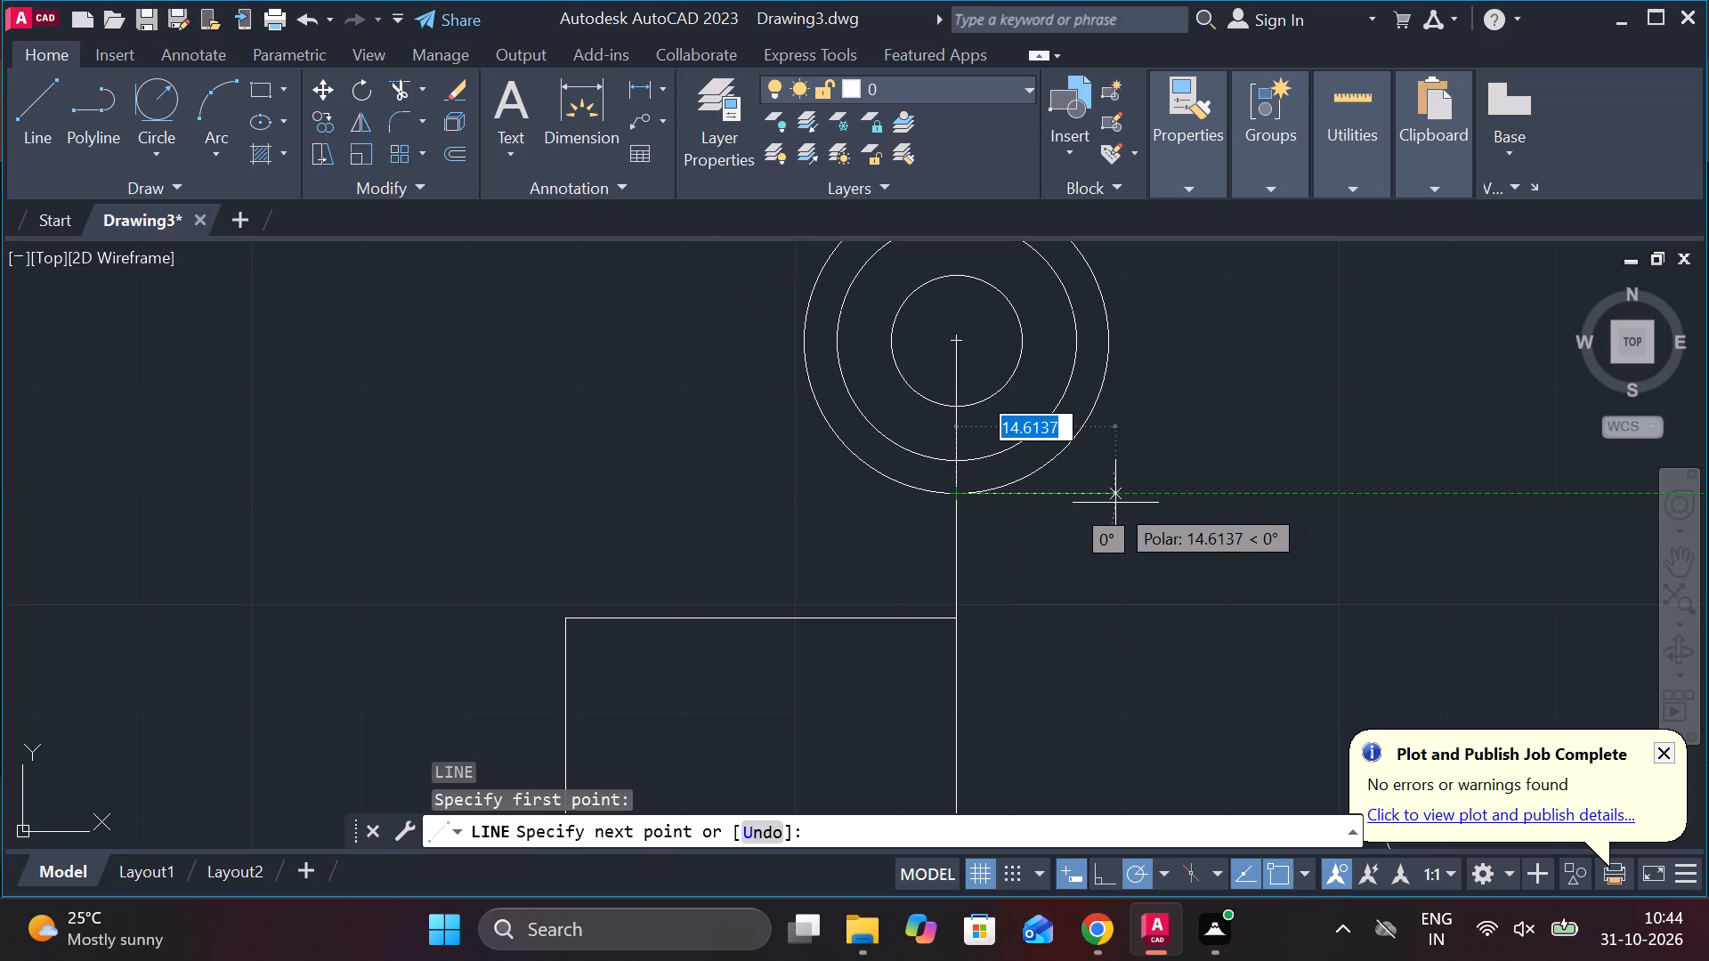
key(6)
key(BackSpace)
key(8)
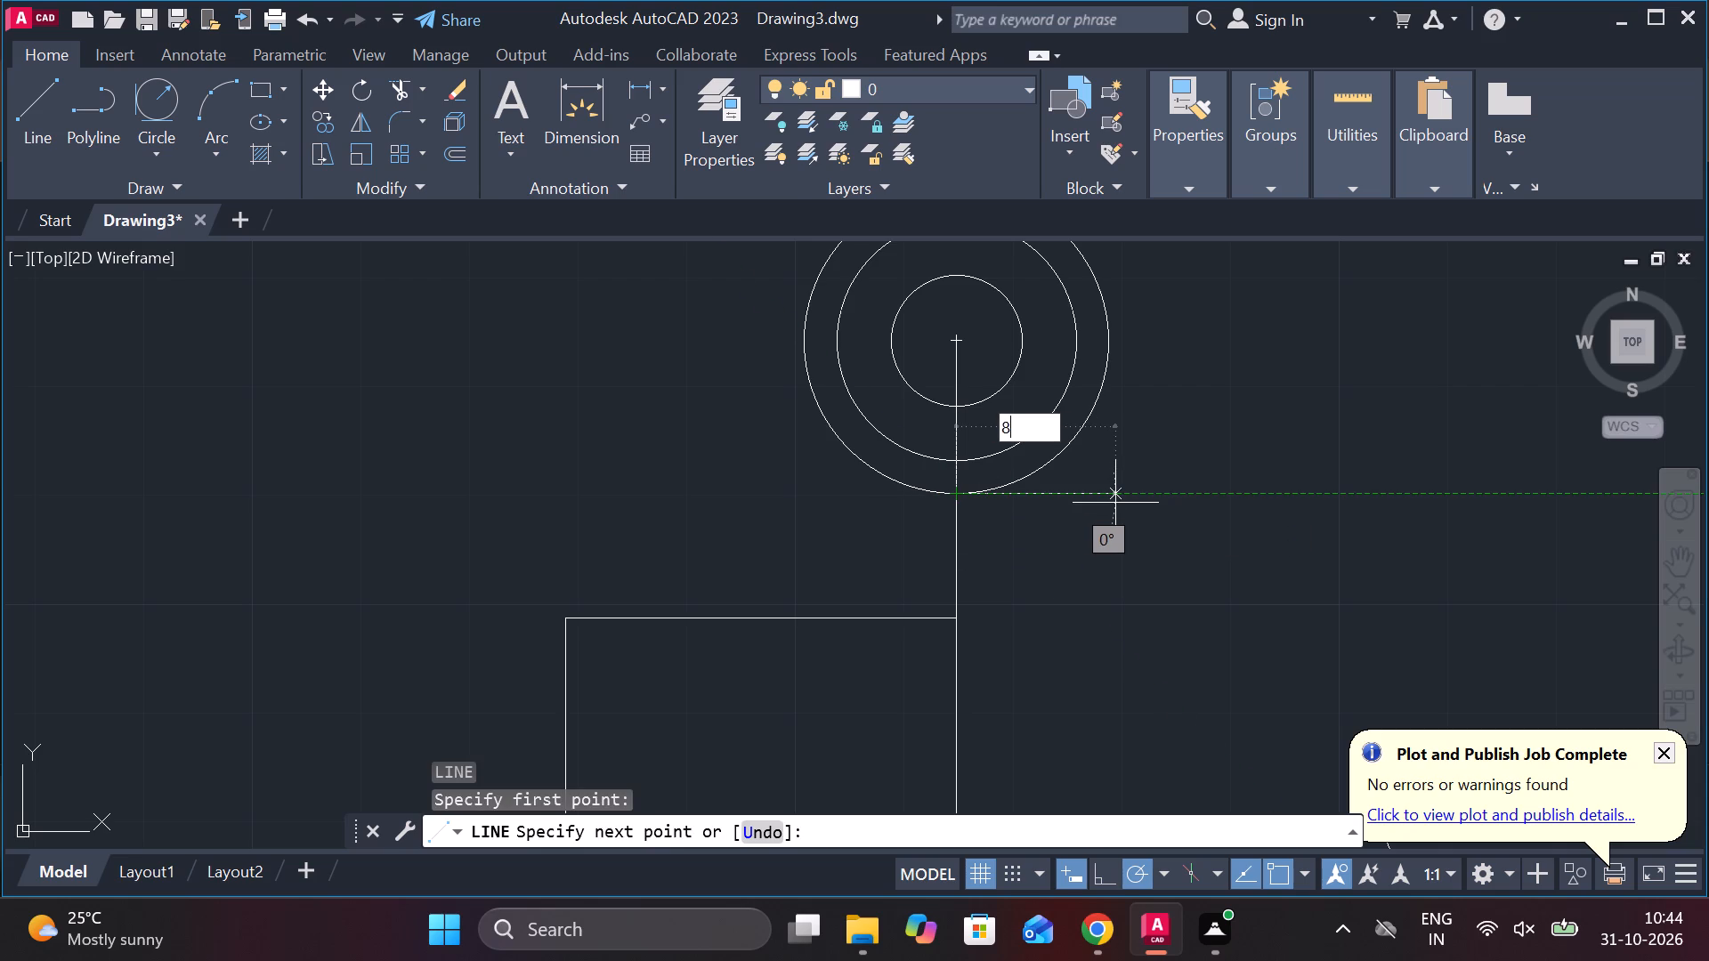
key(Return)
key(Escape)
key(grave)
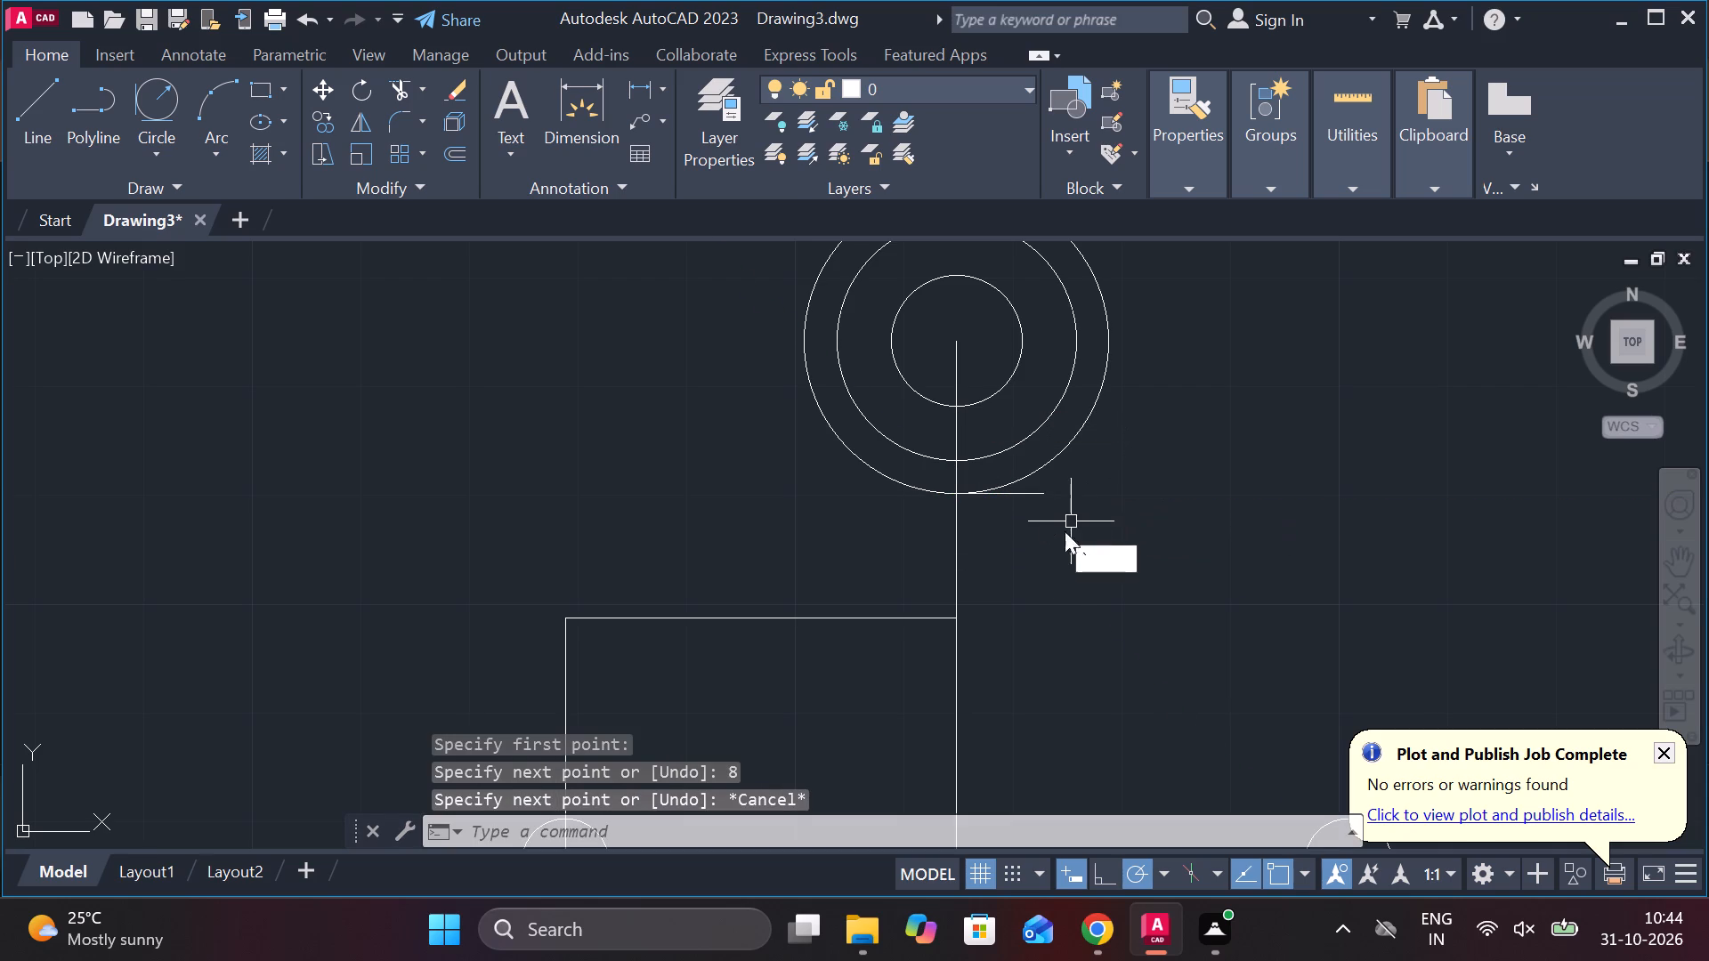
key(Escape)
Draw a horizontal line 8 units long to the left from the bottom point of the outermost upper circle.
key(l)
key(Return)
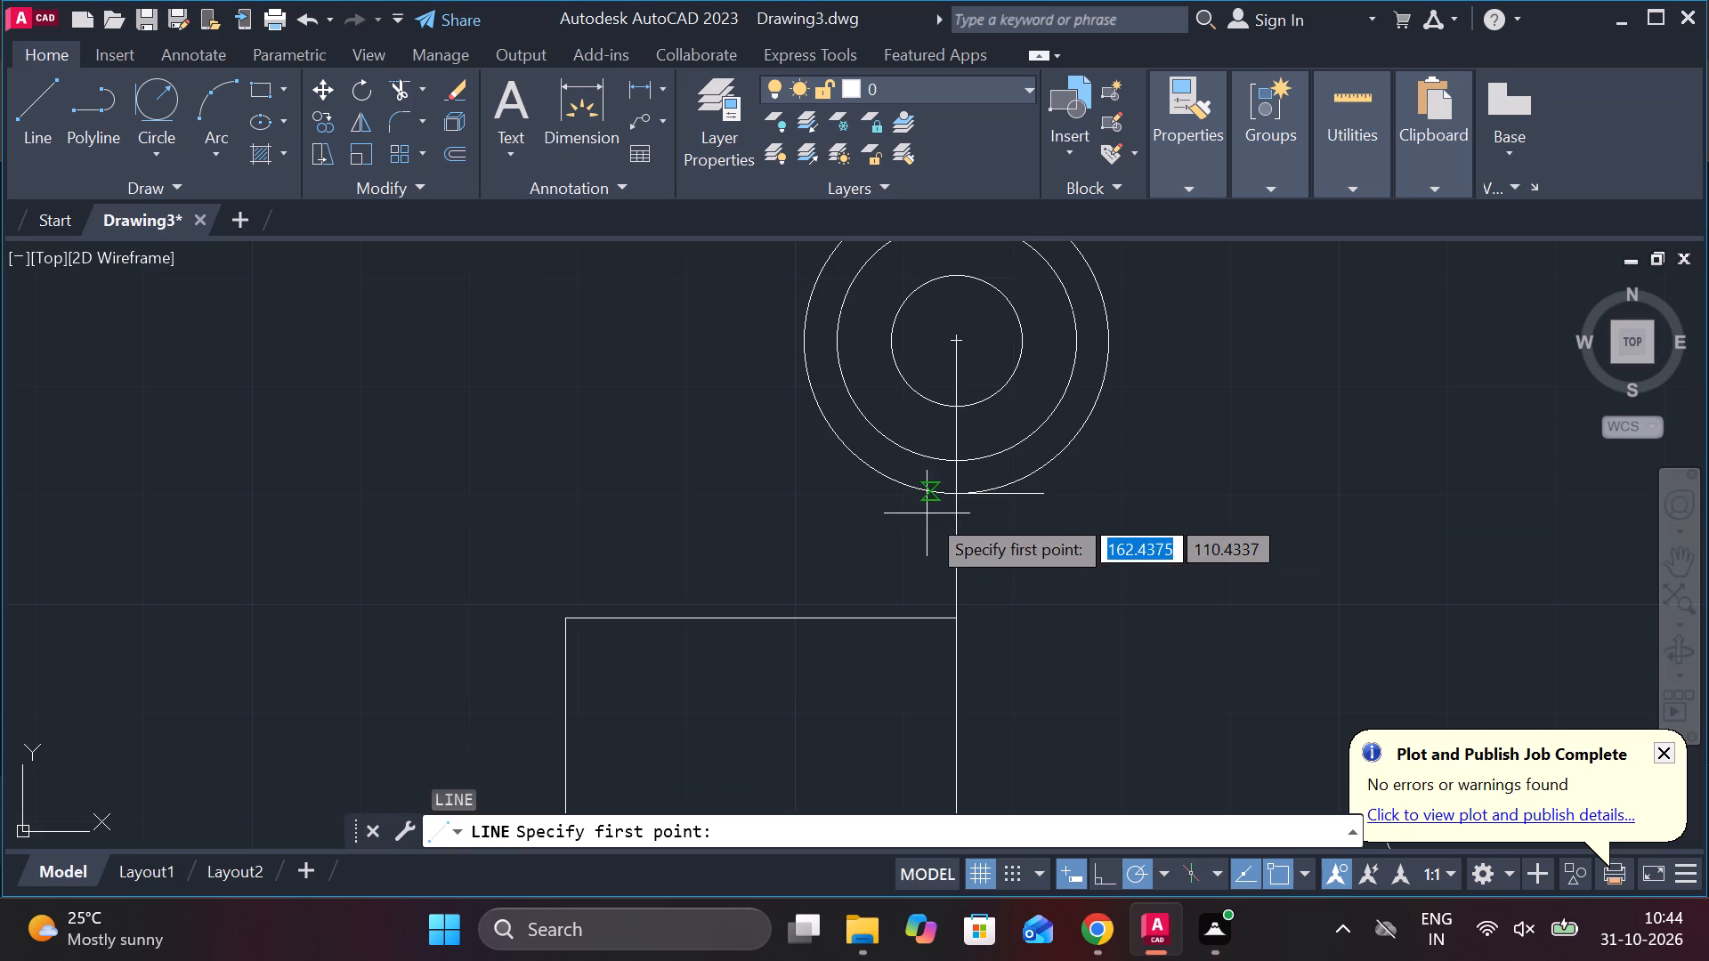
click(955, 497)
key(8)
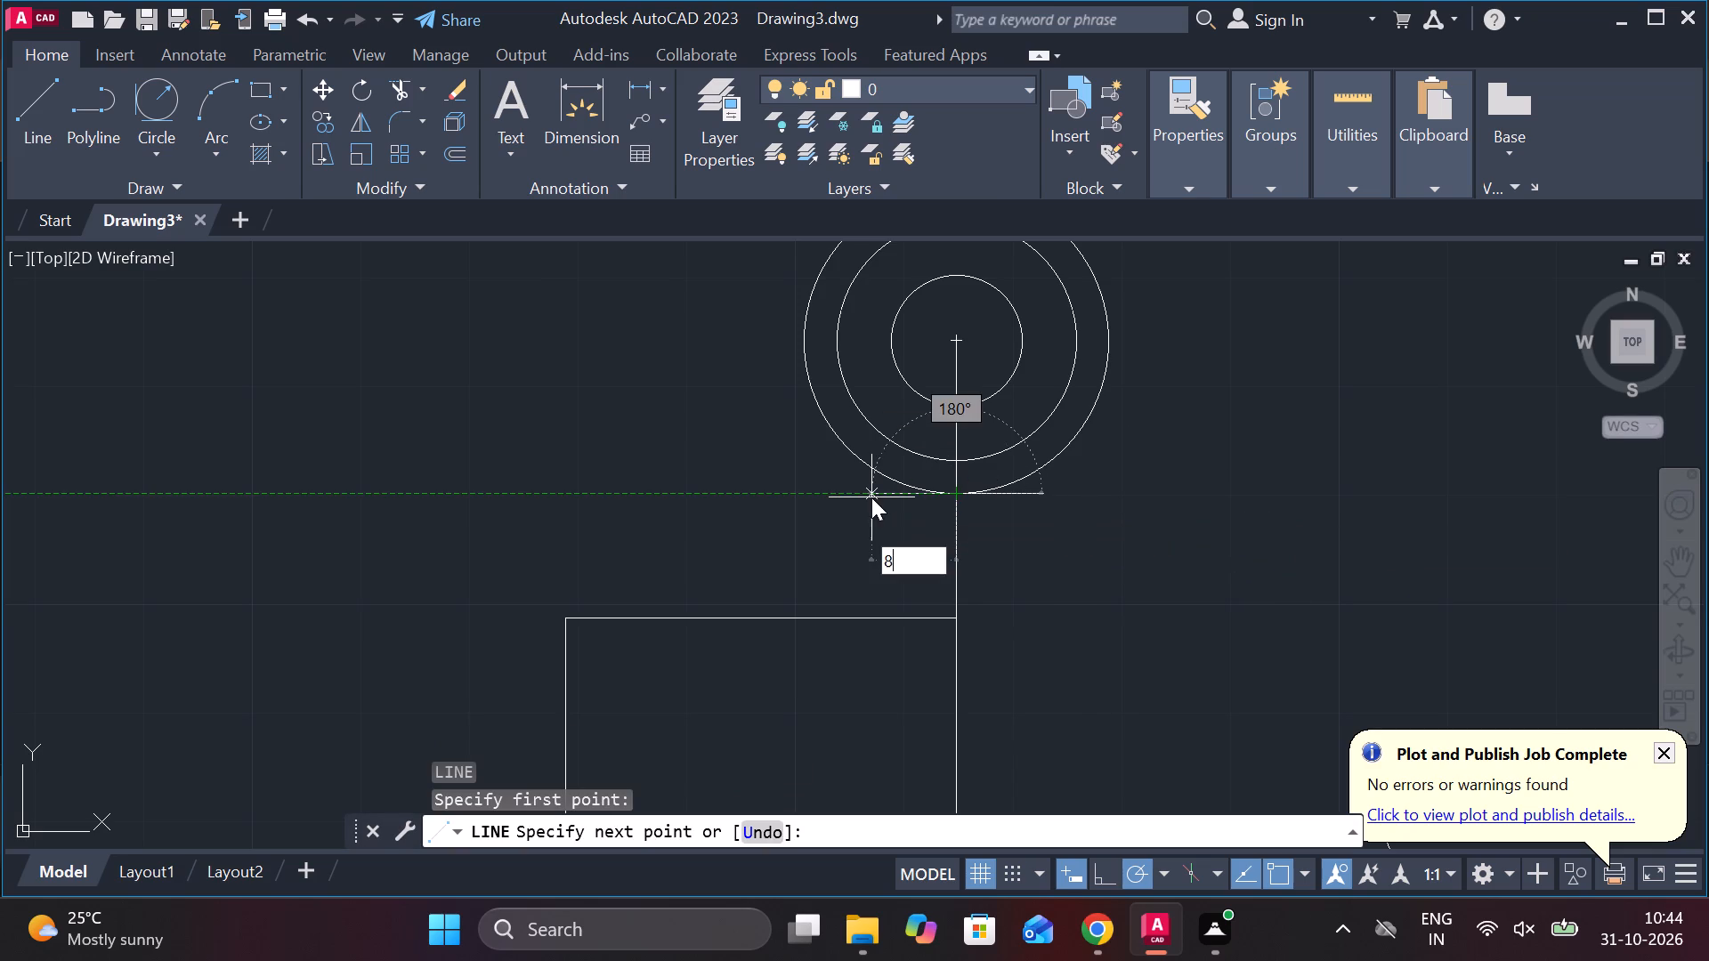
key(Return)
scroll(863, 589, down, 3)
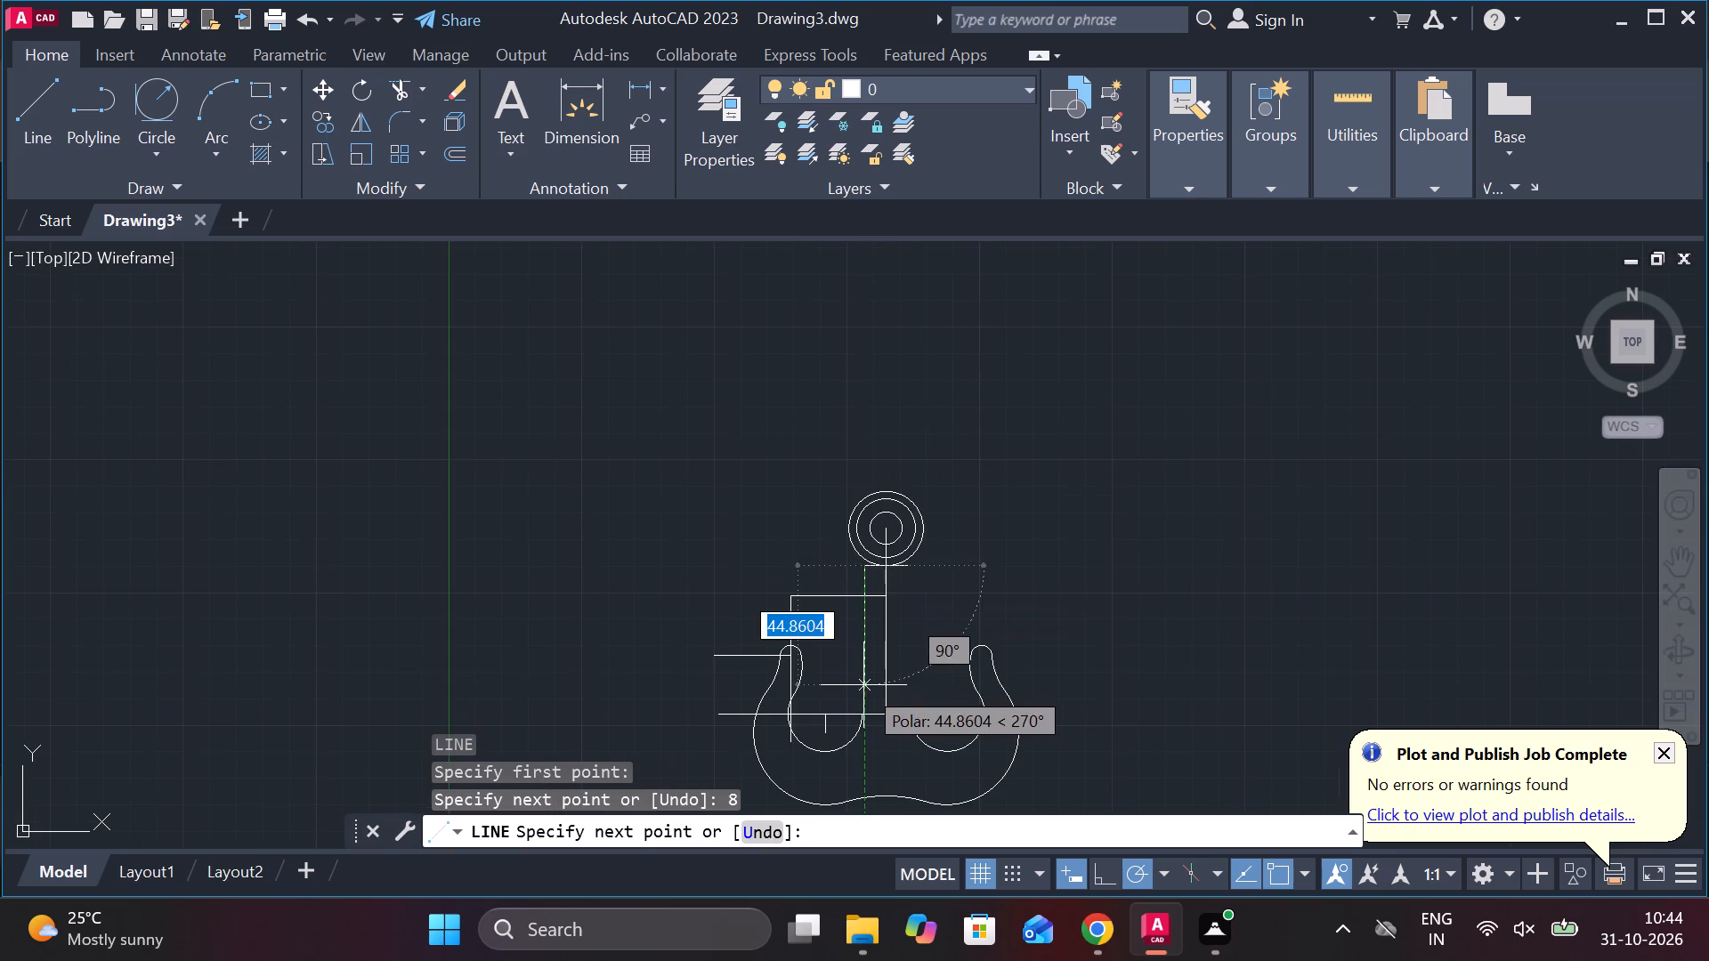
scroll(862, 684, up, 3)
middle_drag(863, 701, 871, 503)
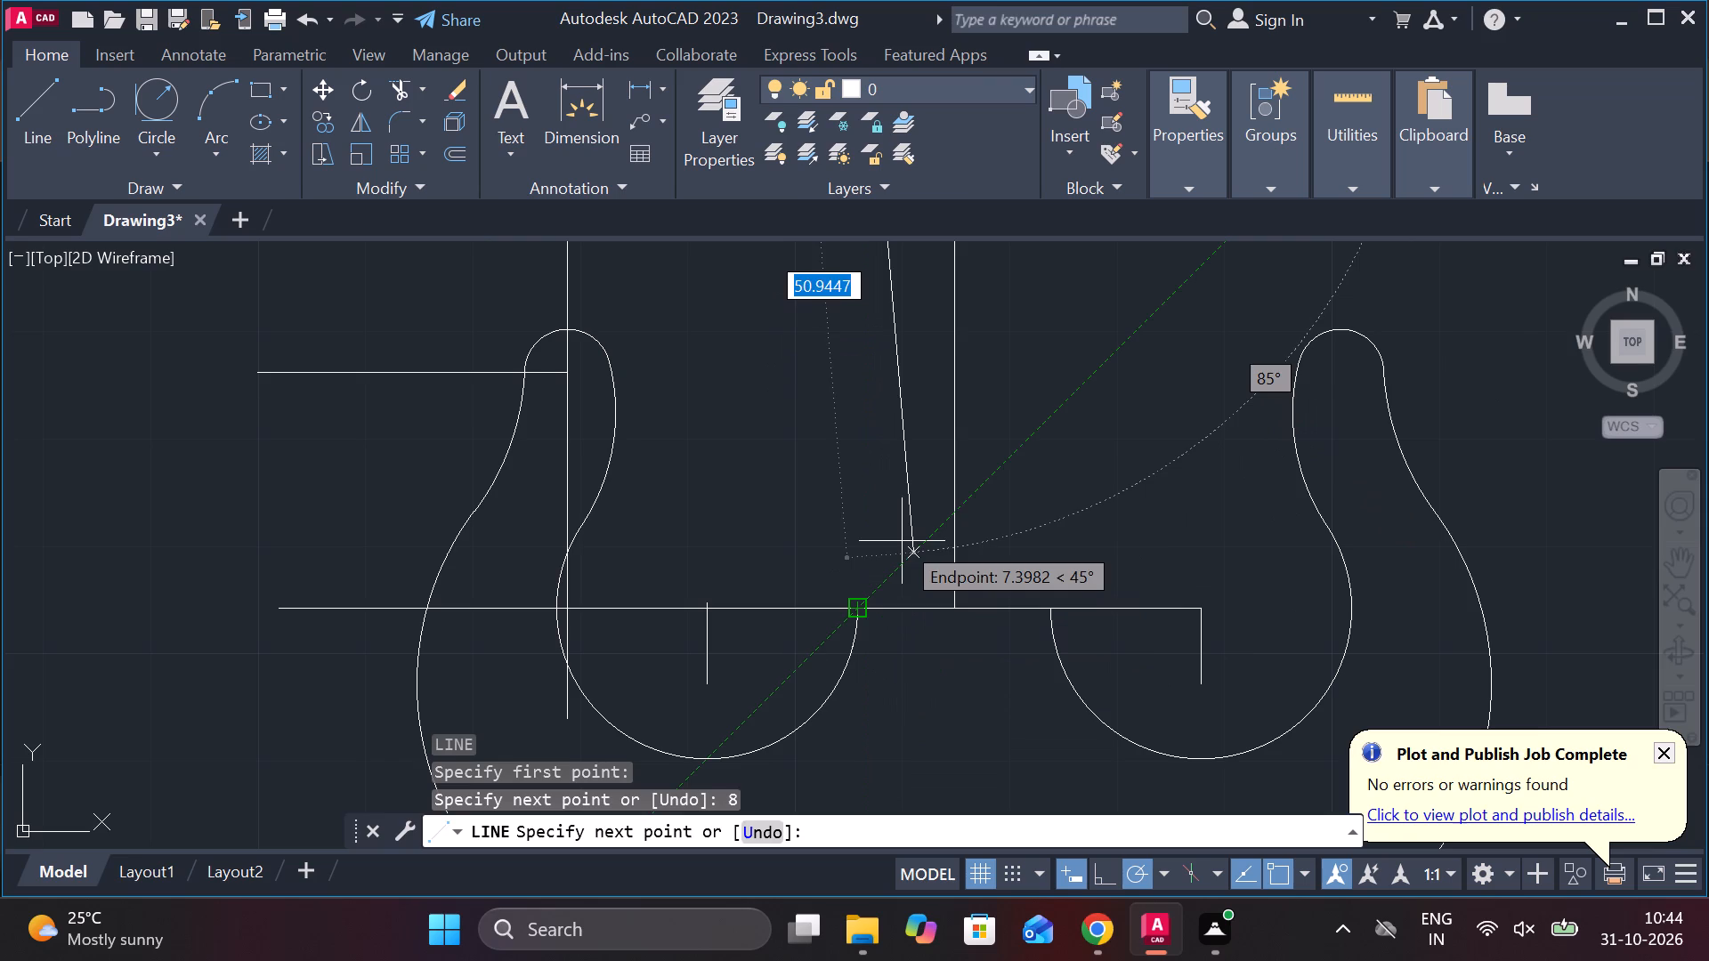
key(Escape)
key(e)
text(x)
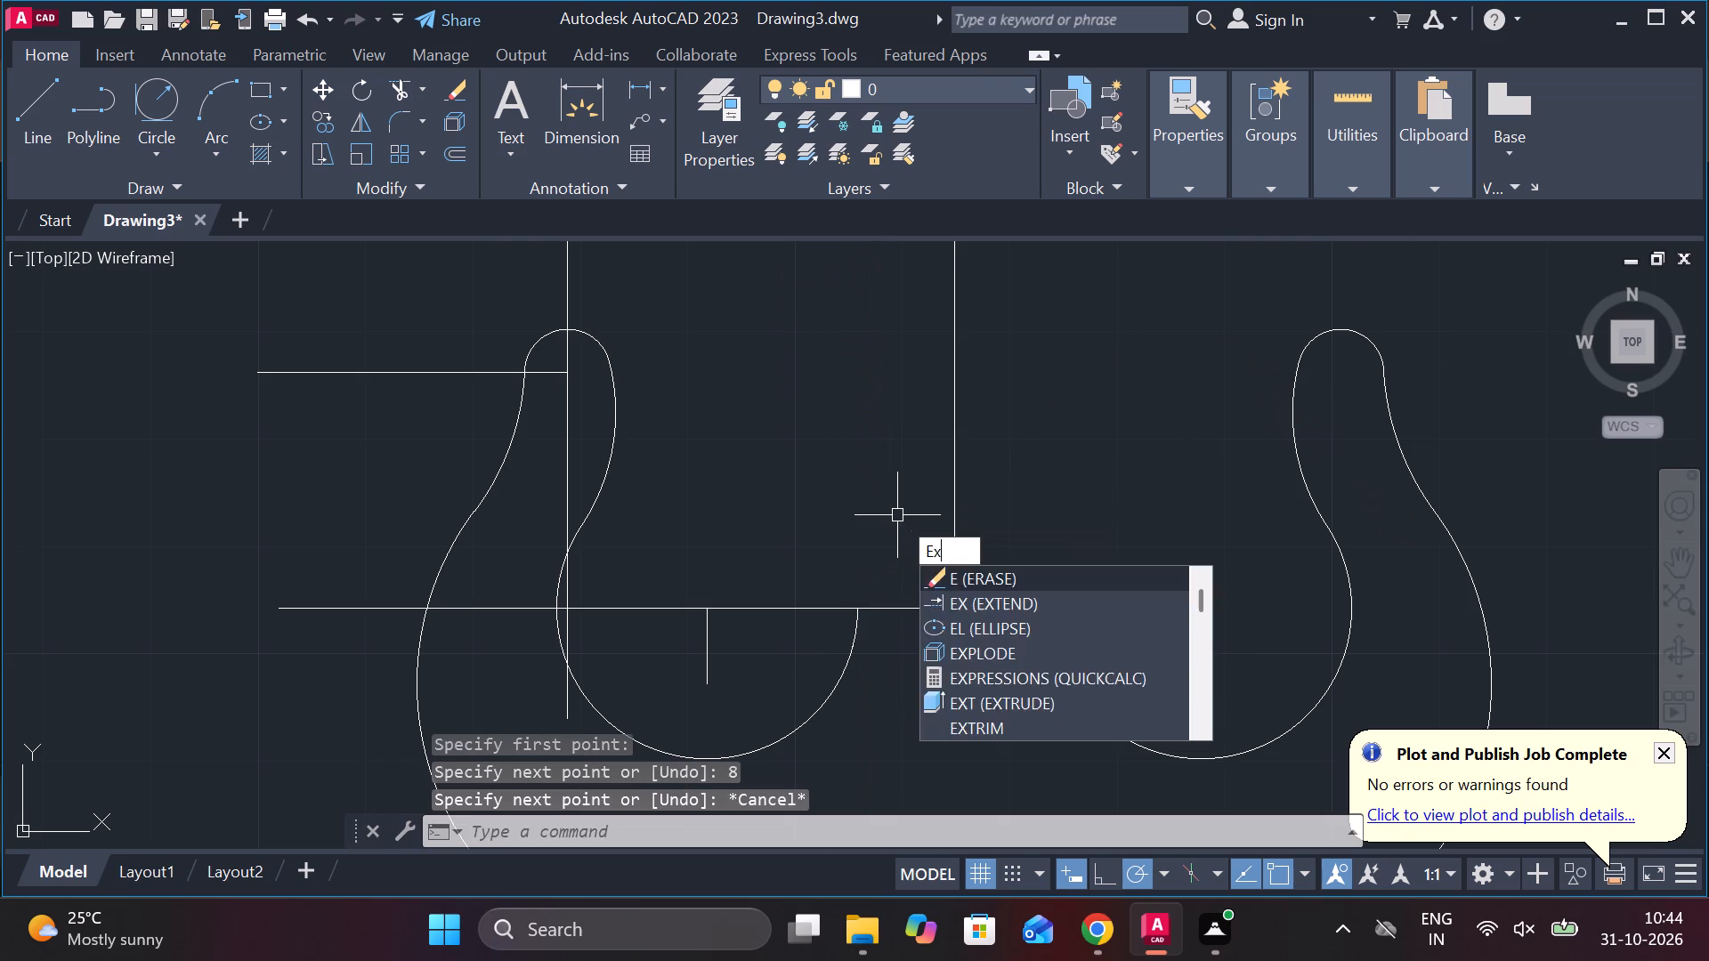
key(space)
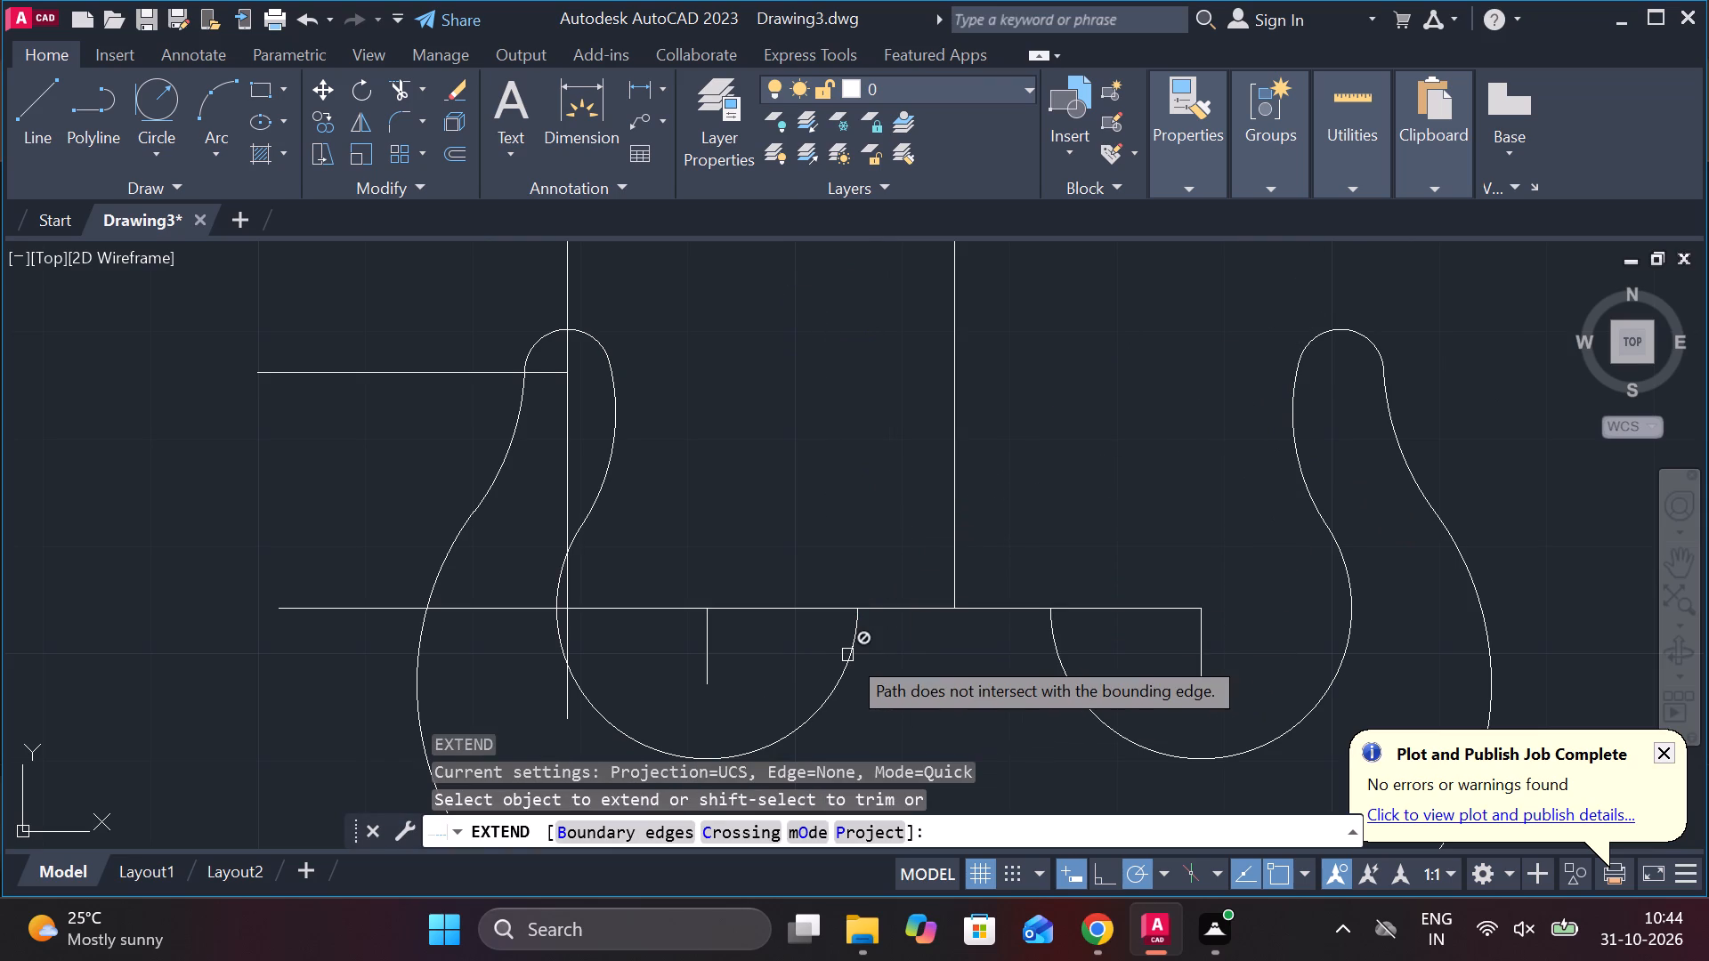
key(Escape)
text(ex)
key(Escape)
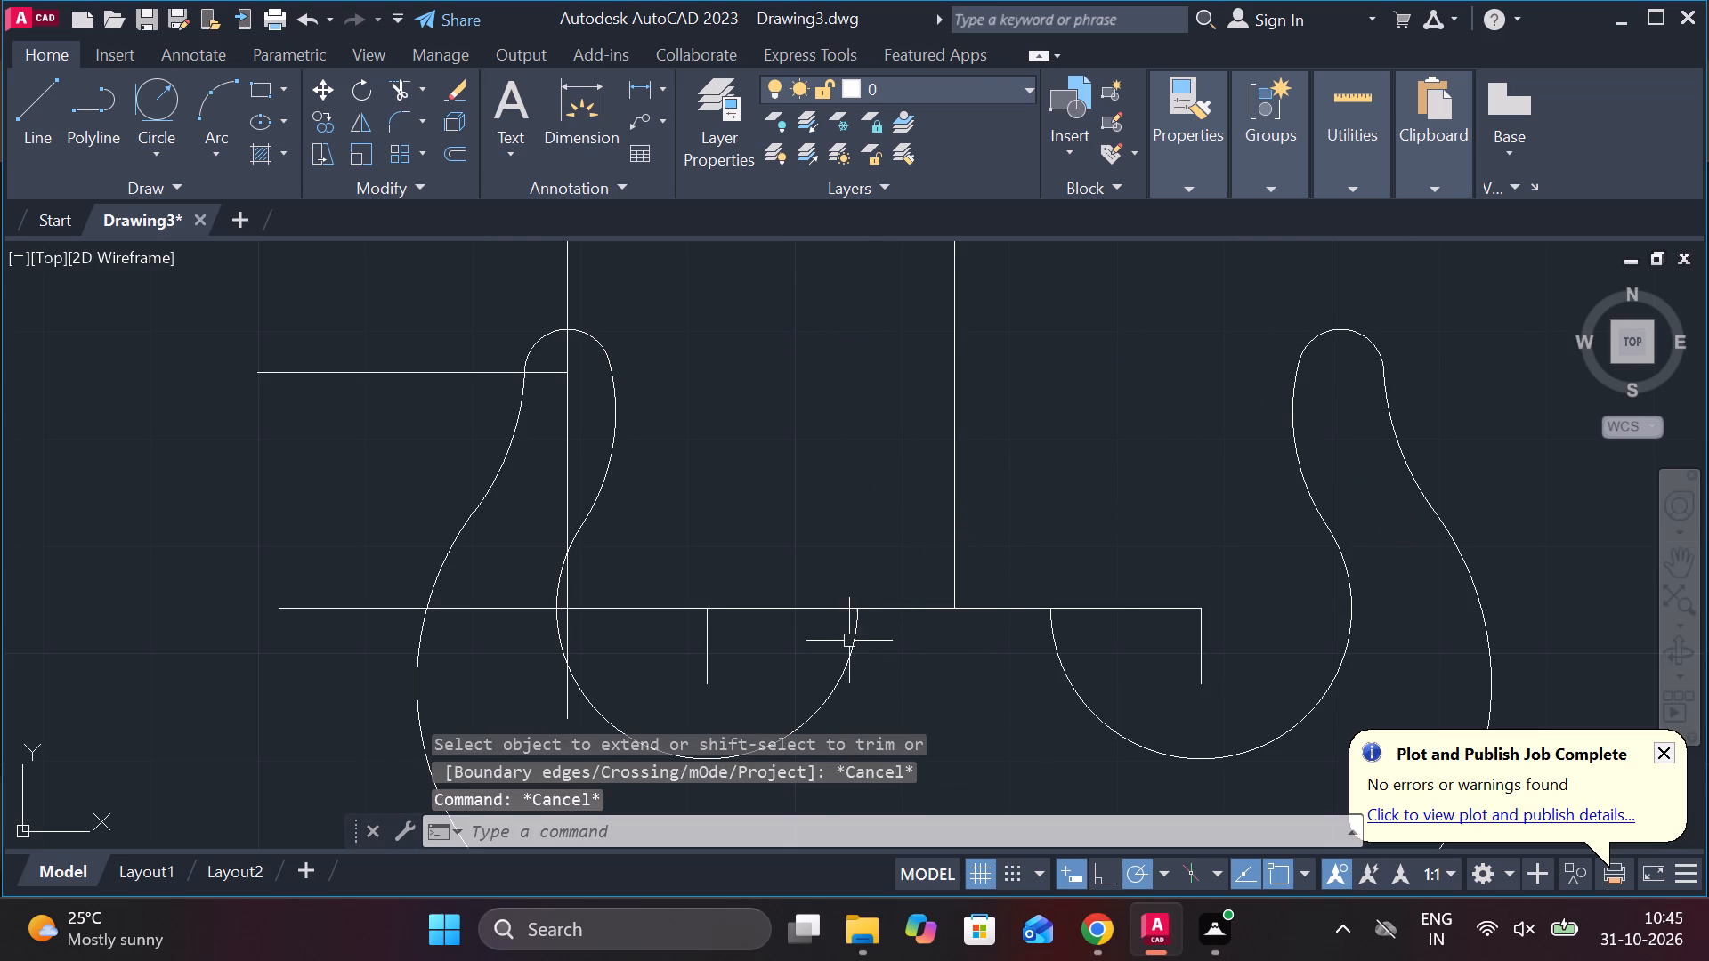
Lengthen the left radius 14 arc from its inner end to above the horizontal centre line, curving back over its centre.
click(849, 639)
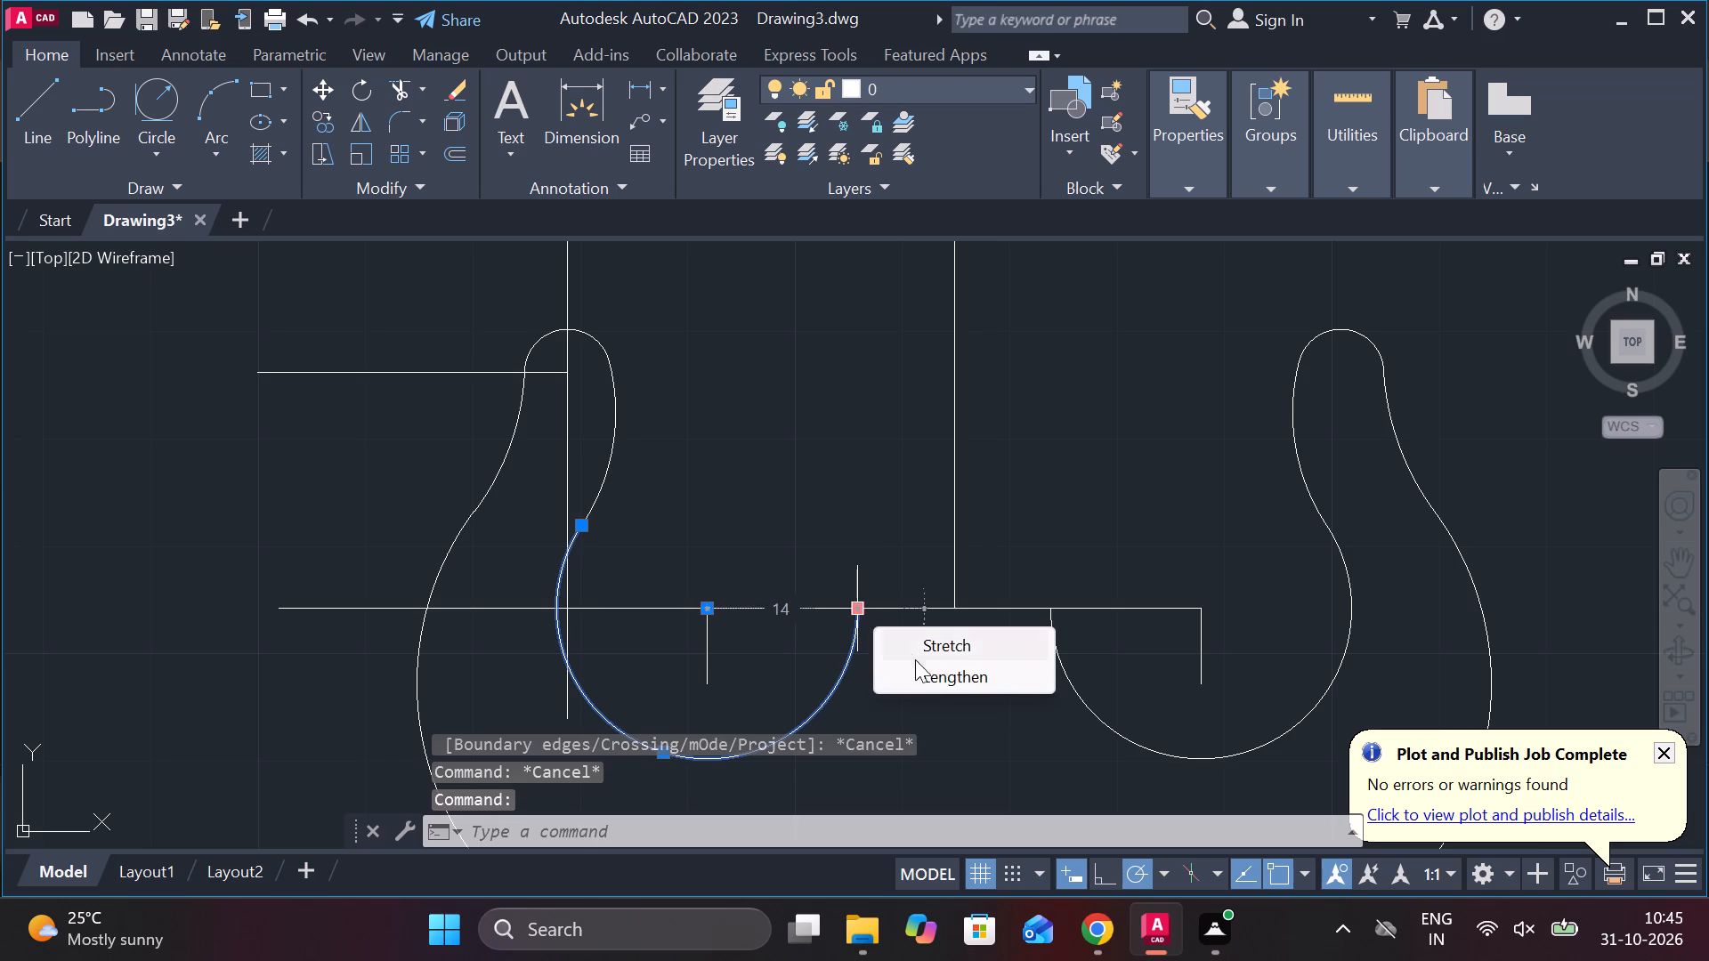
click(925, 674)
click(788, 480)
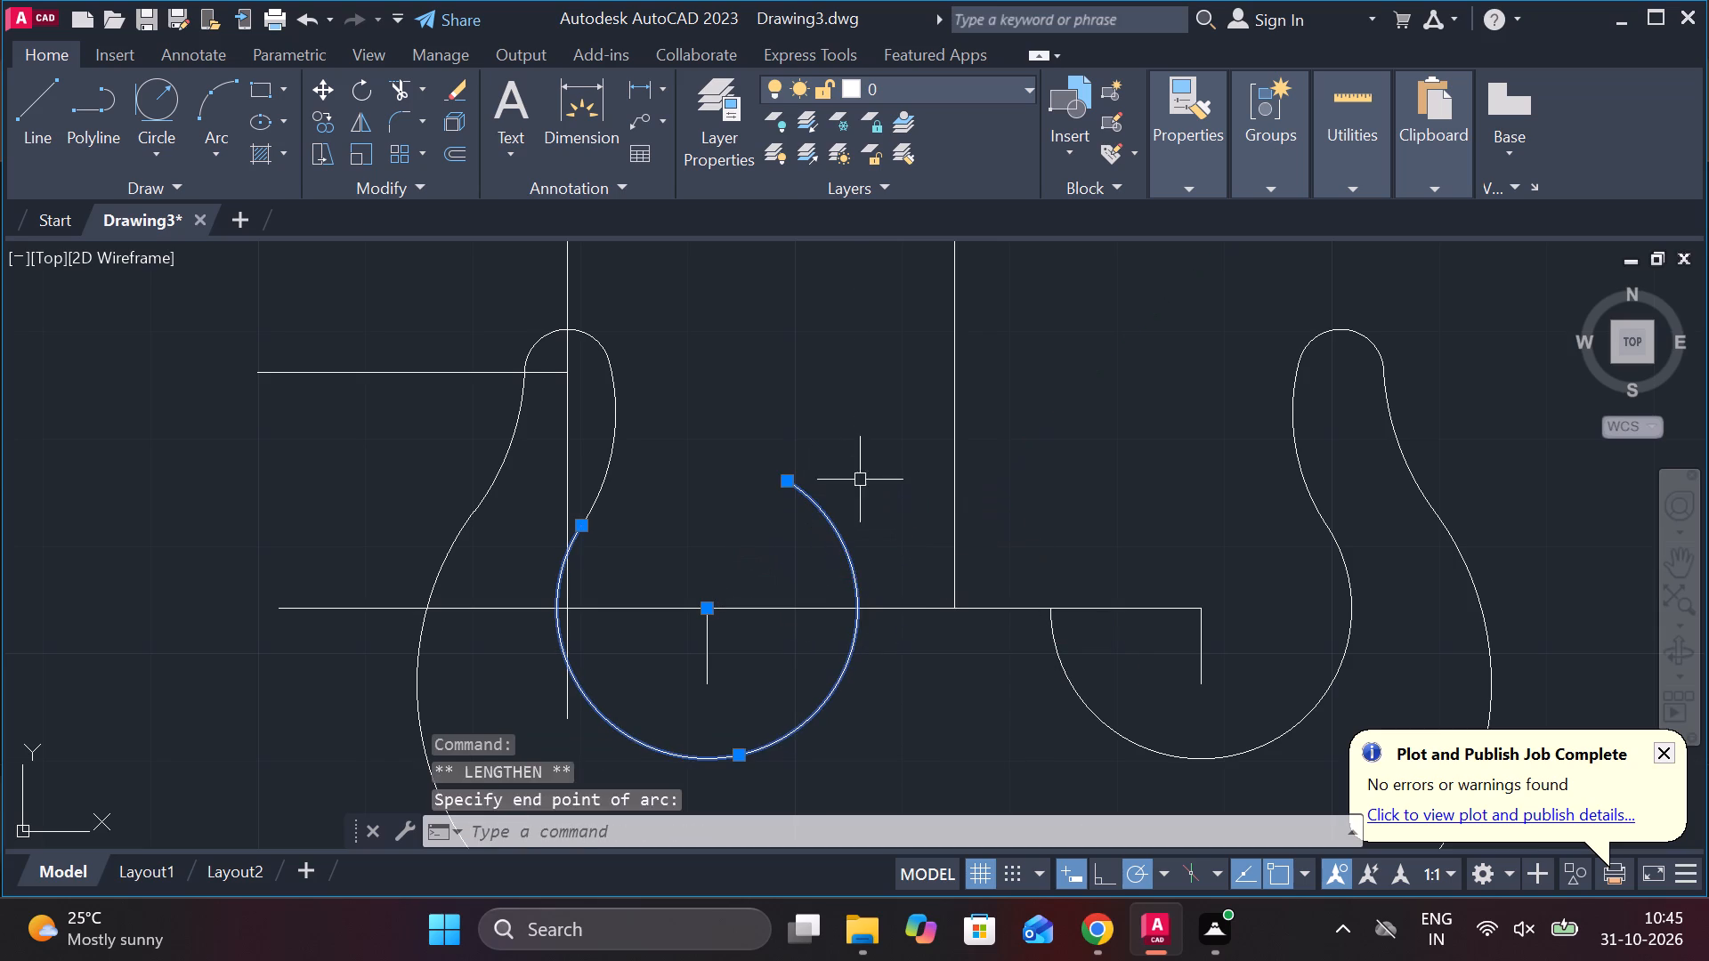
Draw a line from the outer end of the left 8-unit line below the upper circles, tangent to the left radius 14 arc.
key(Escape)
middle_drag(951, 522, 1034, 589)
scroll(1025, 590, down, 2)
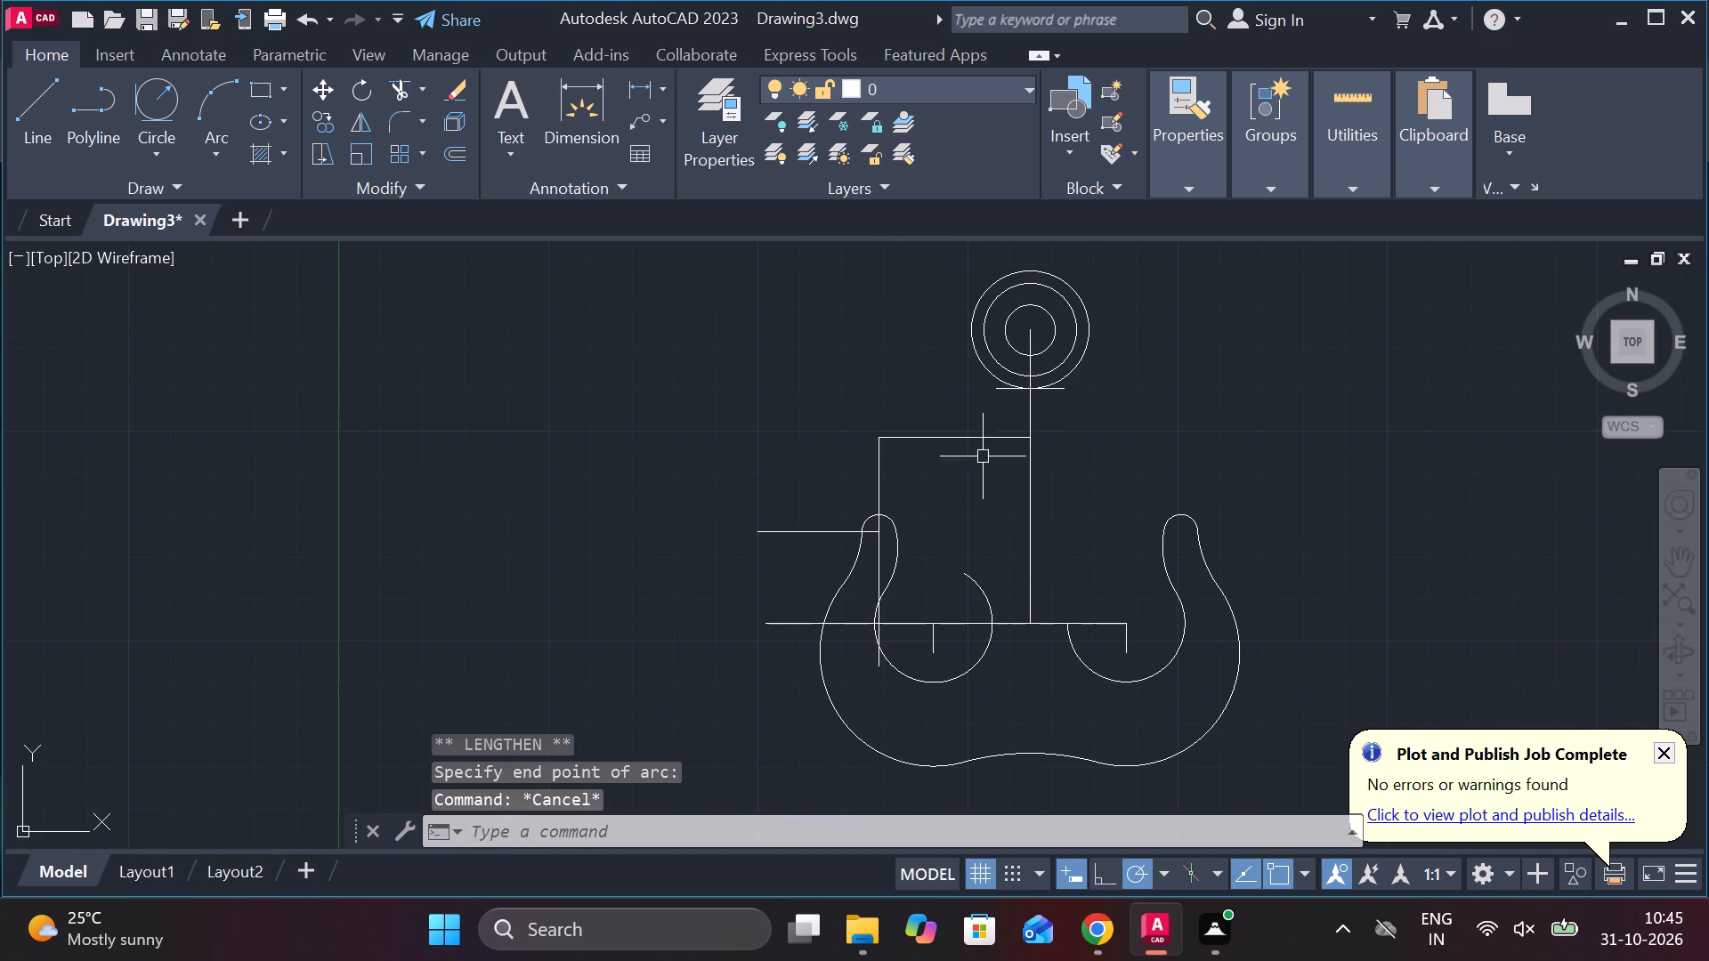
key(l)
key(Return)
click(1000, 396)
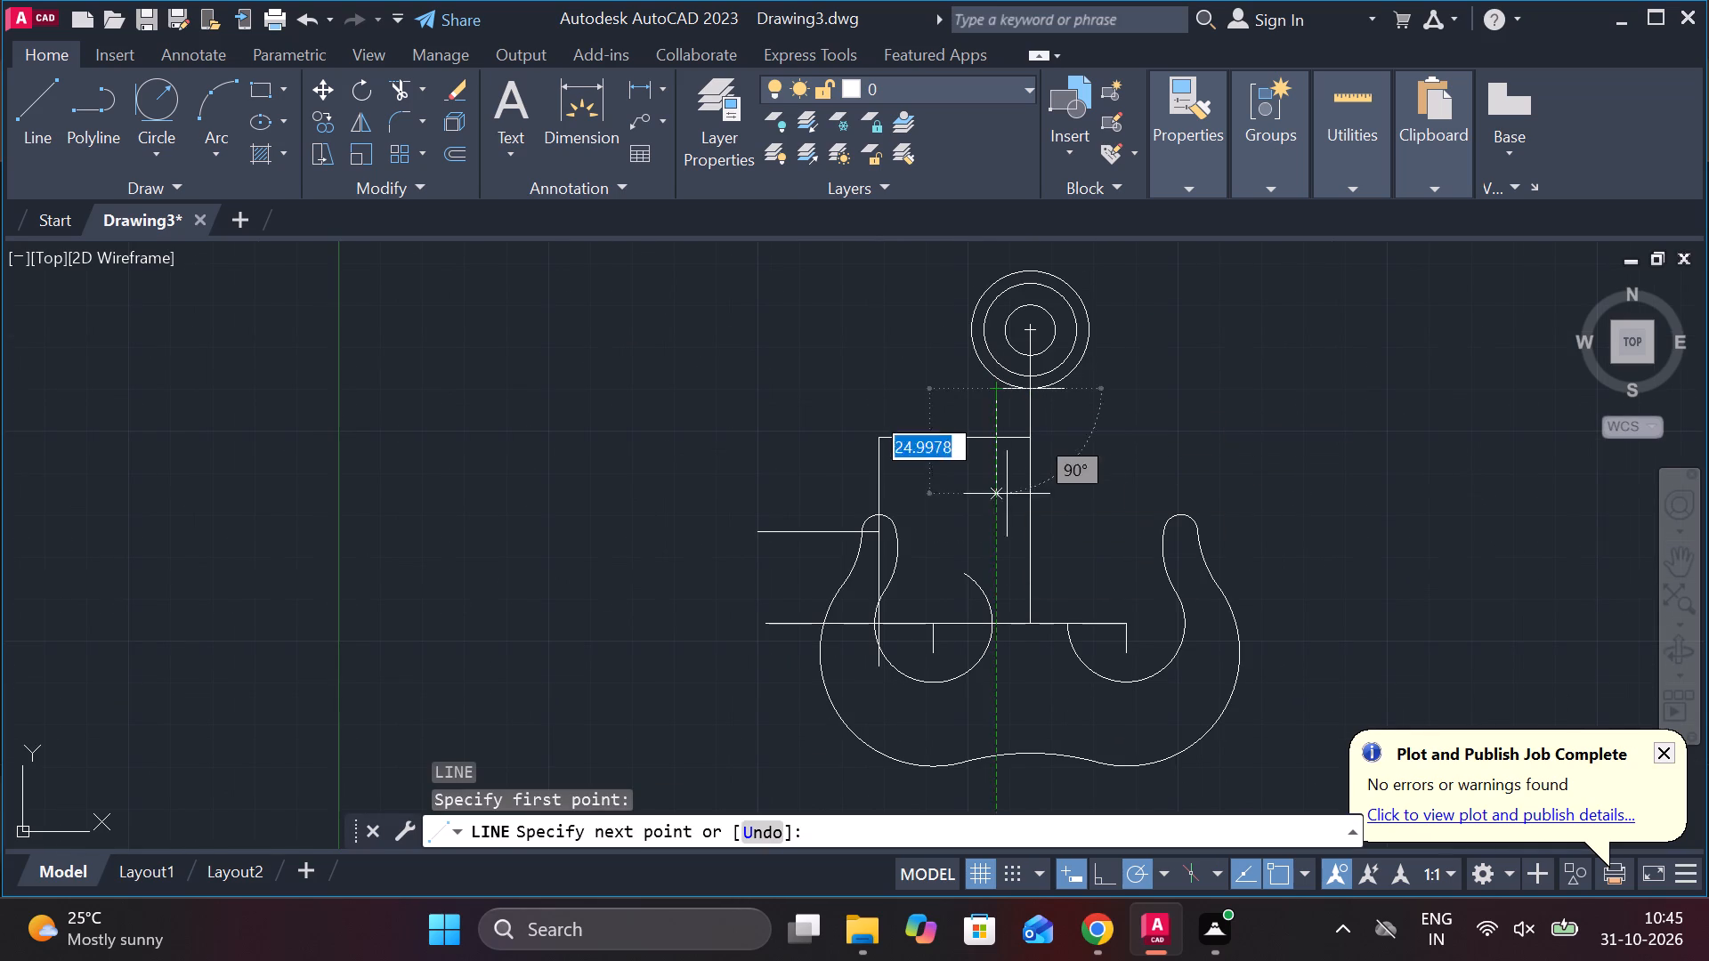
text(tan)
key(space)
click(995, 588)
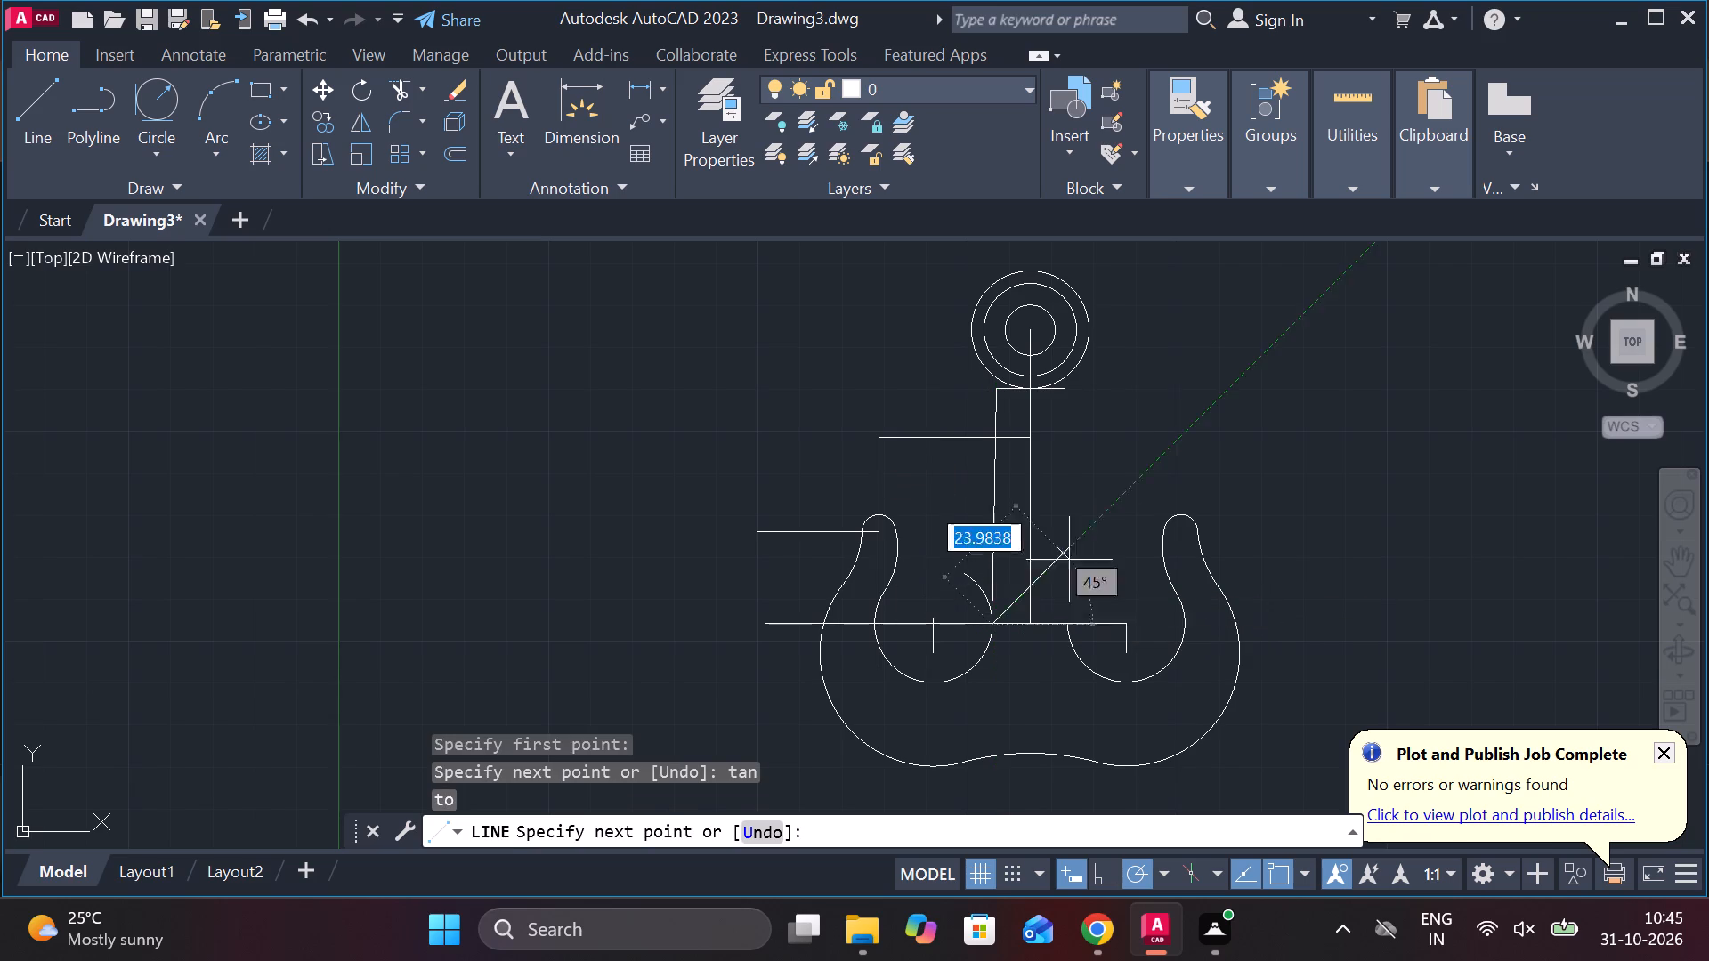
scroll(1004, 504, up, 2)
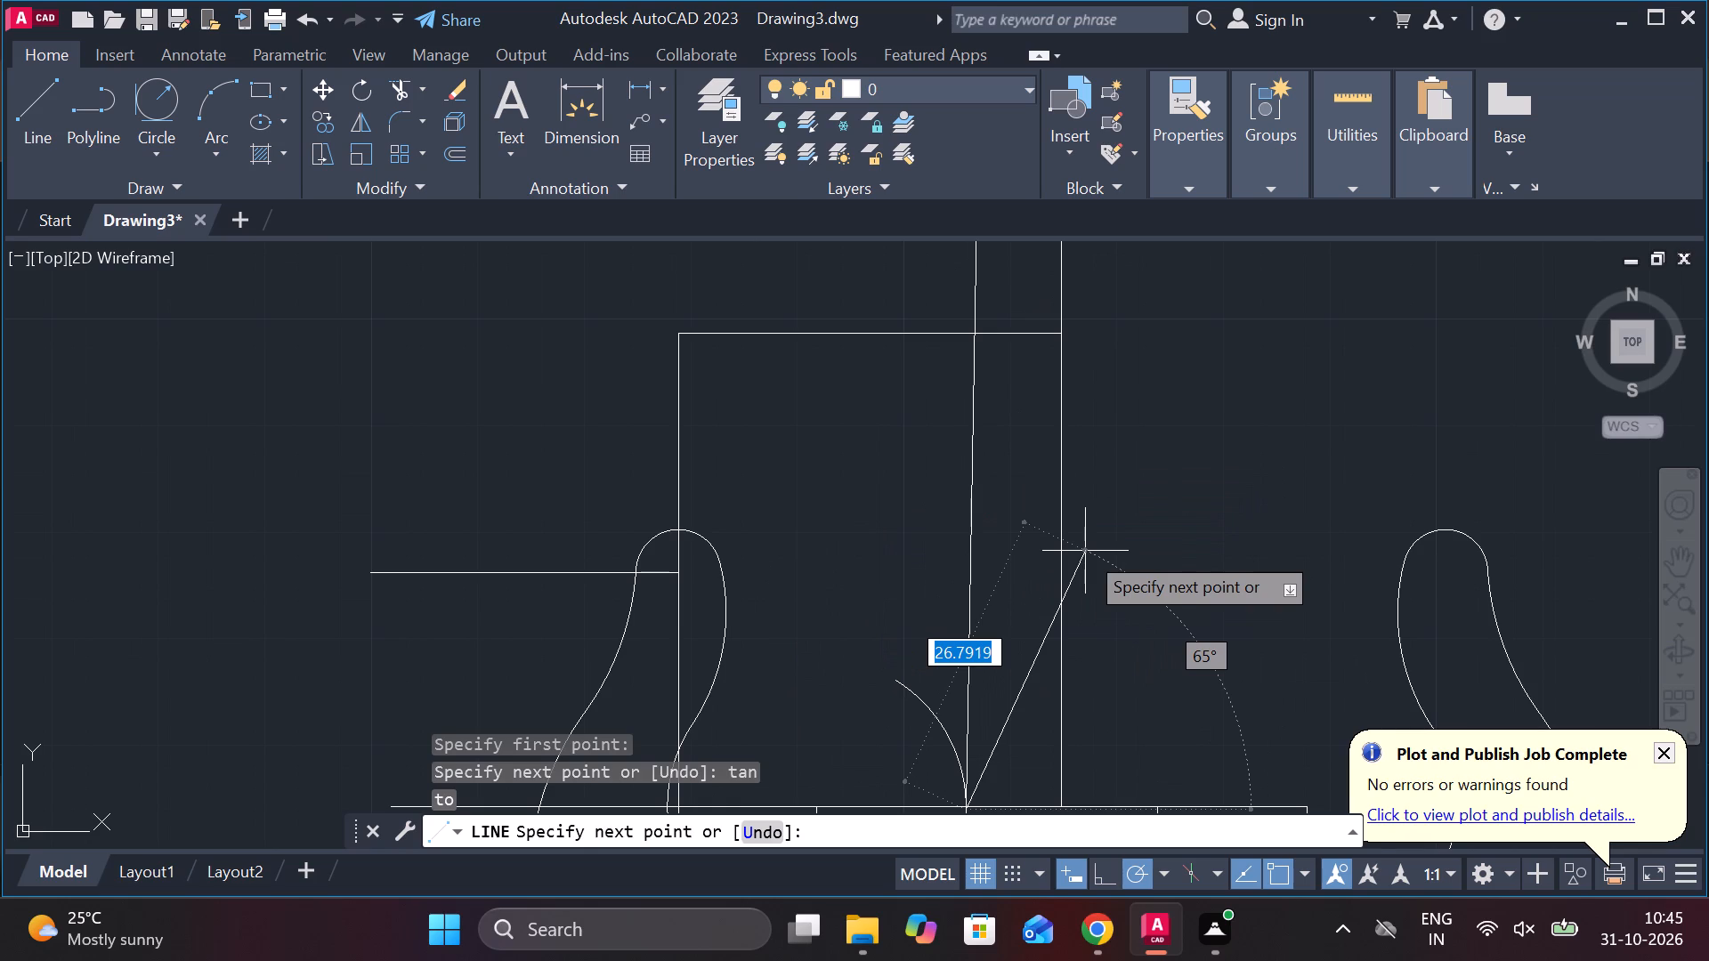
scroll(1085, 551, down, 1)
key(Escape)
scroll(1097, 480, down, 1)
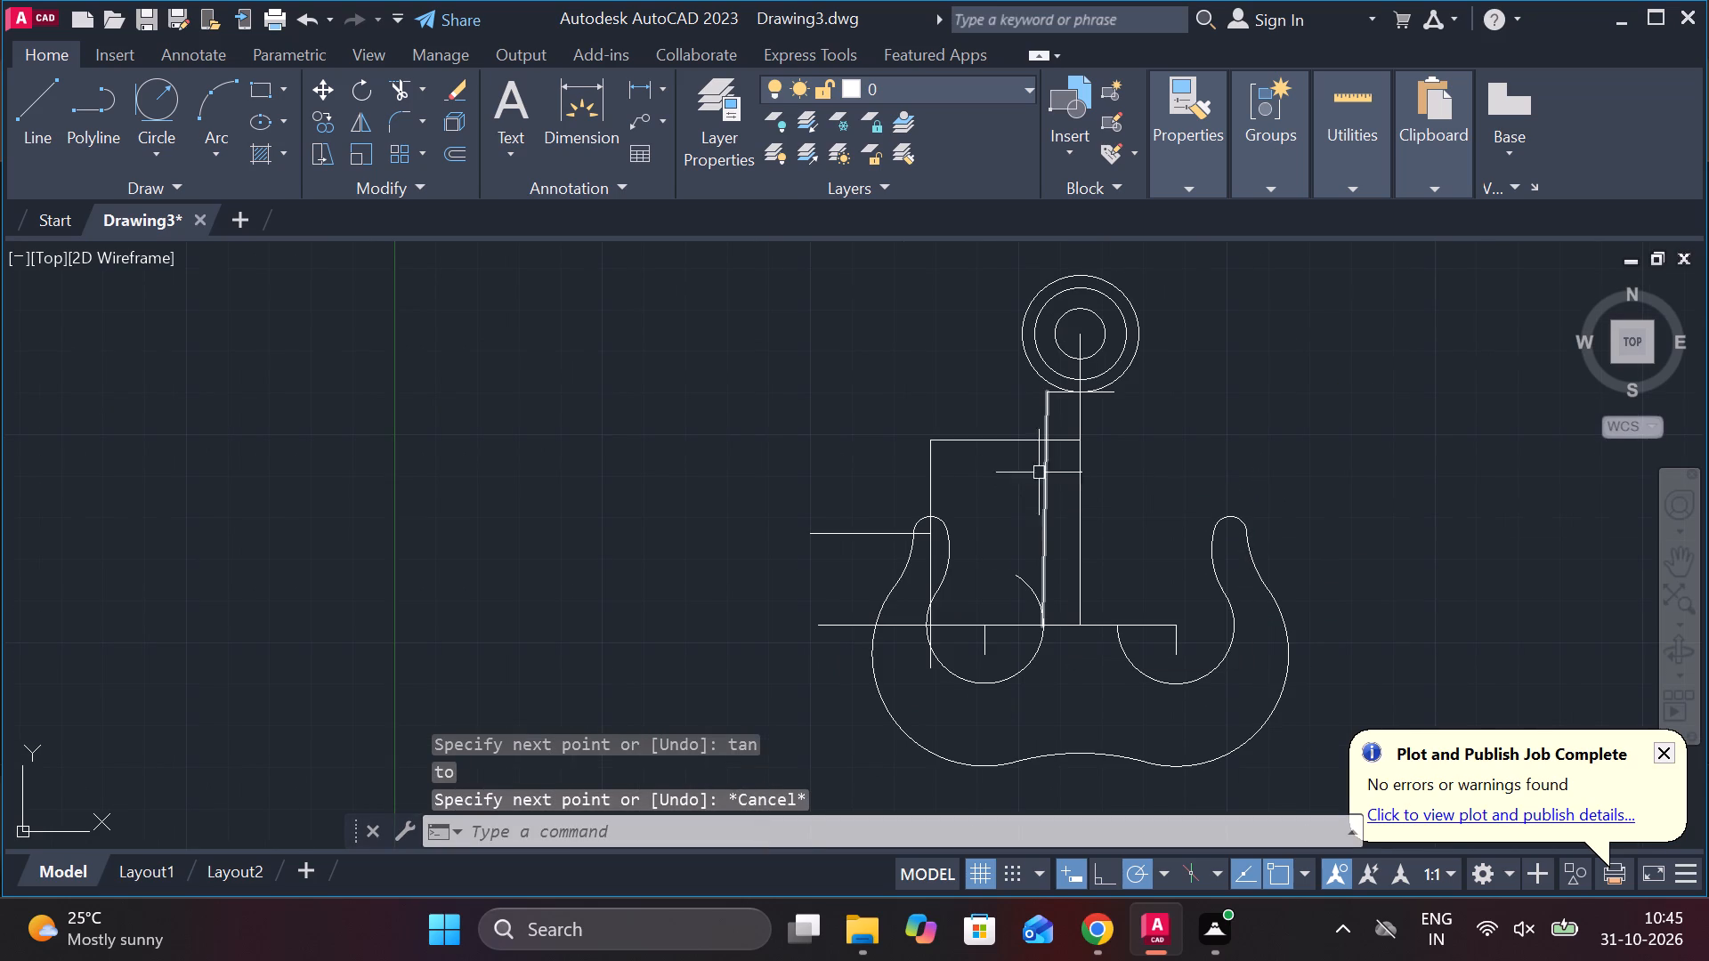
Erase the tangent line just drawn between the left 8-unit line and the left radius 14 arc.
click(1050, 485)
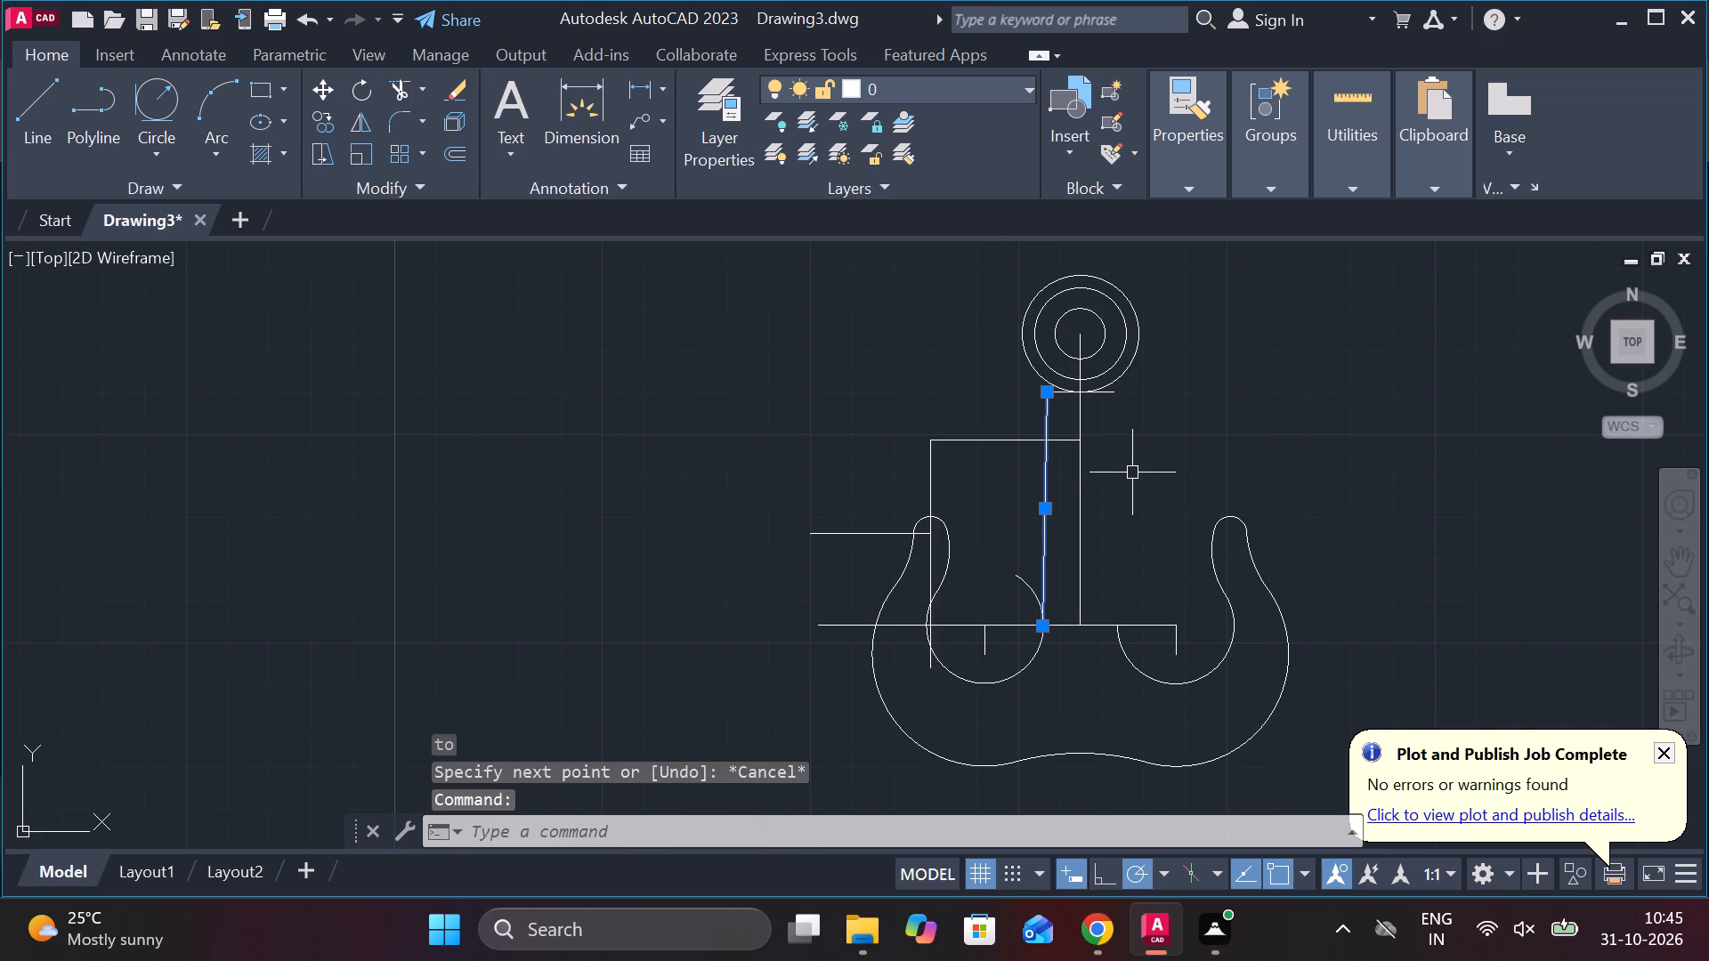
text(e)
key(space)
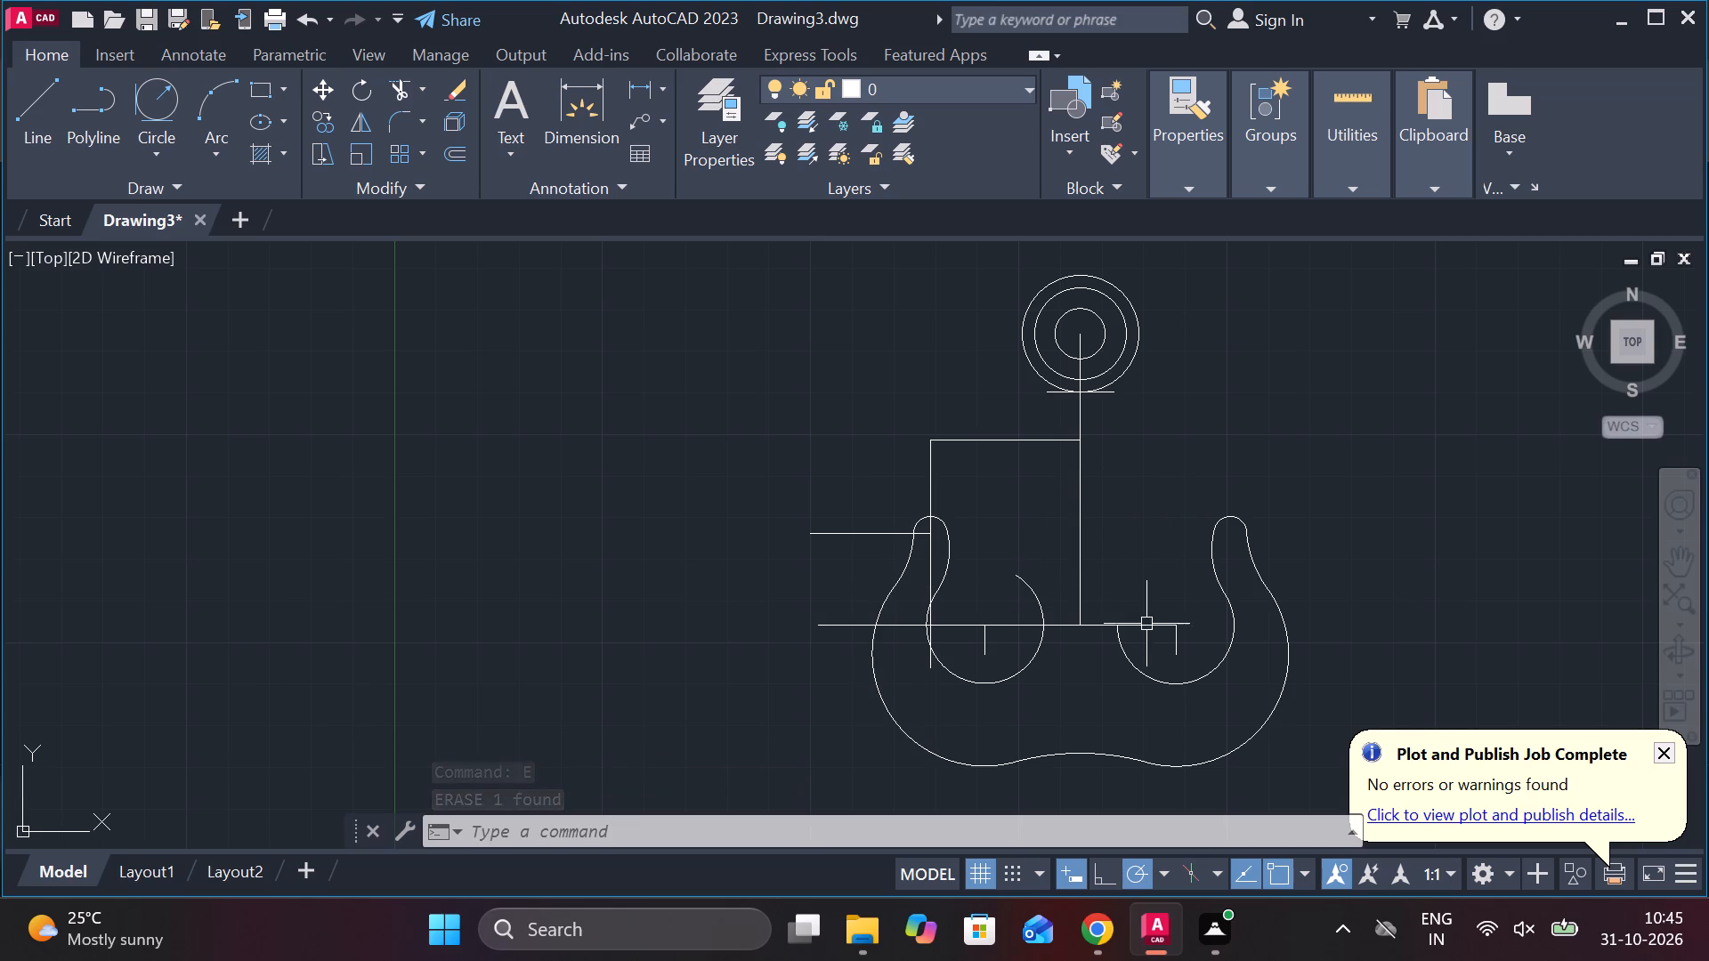
Lengthen the right radius 14 arc from its inner end to above the horizontal centre line, curving back over its centre.
click(1149, 674)
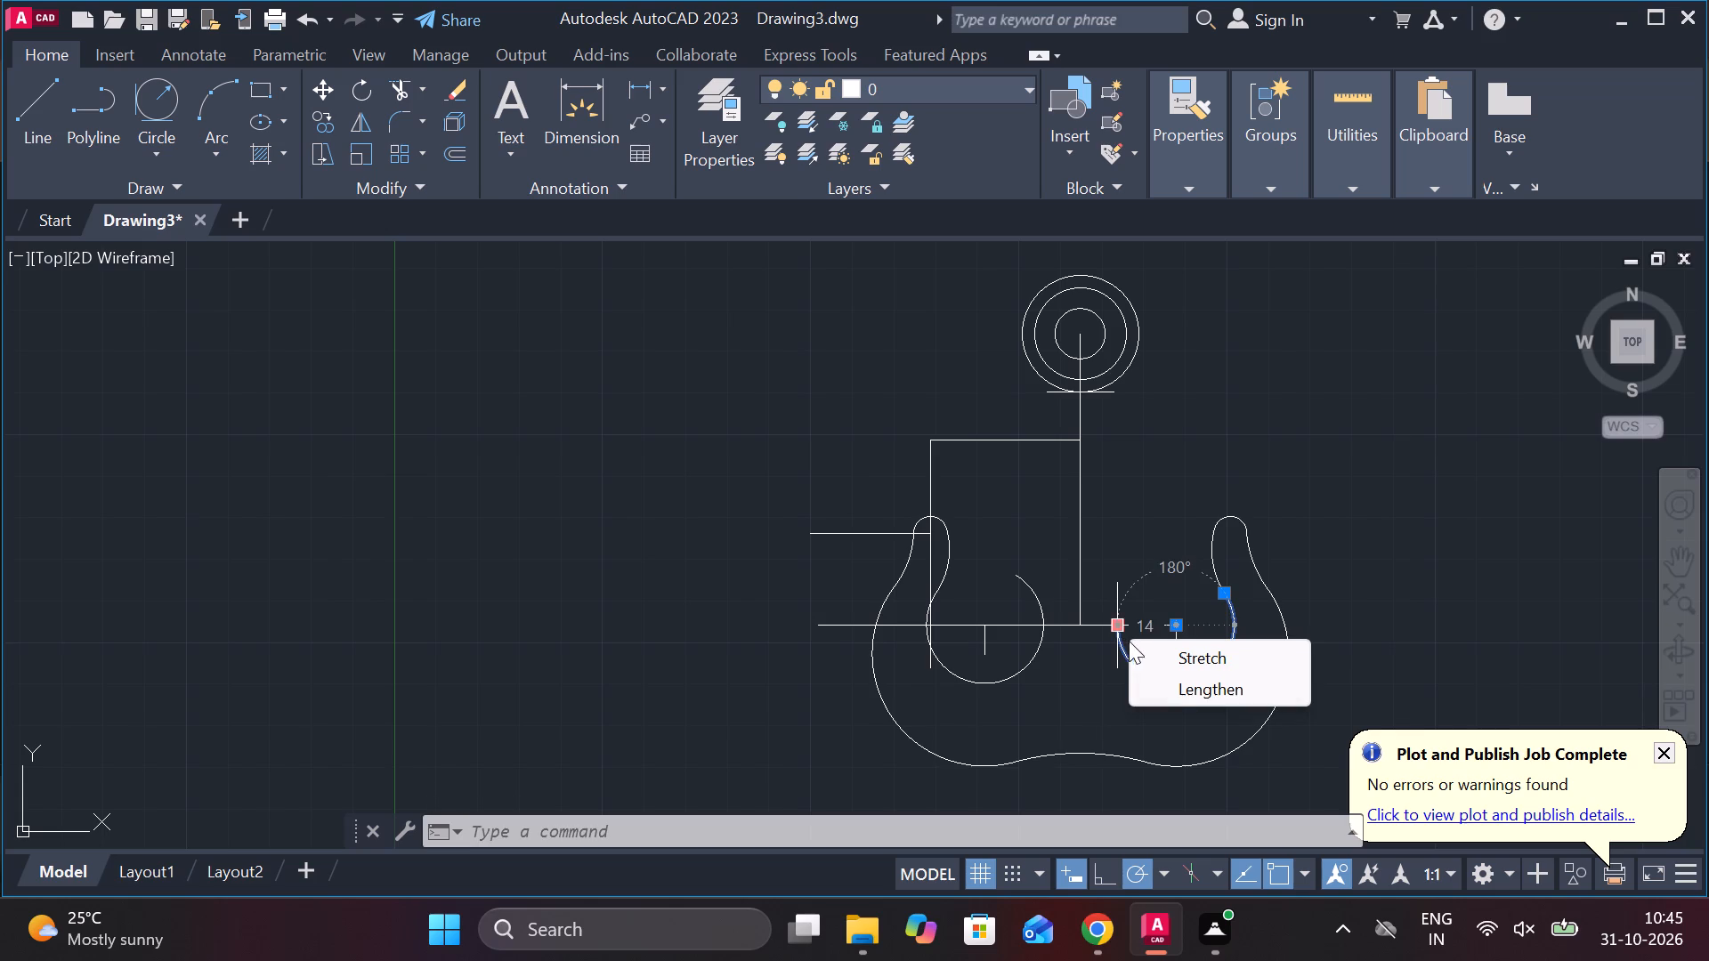
click(1179, 684)
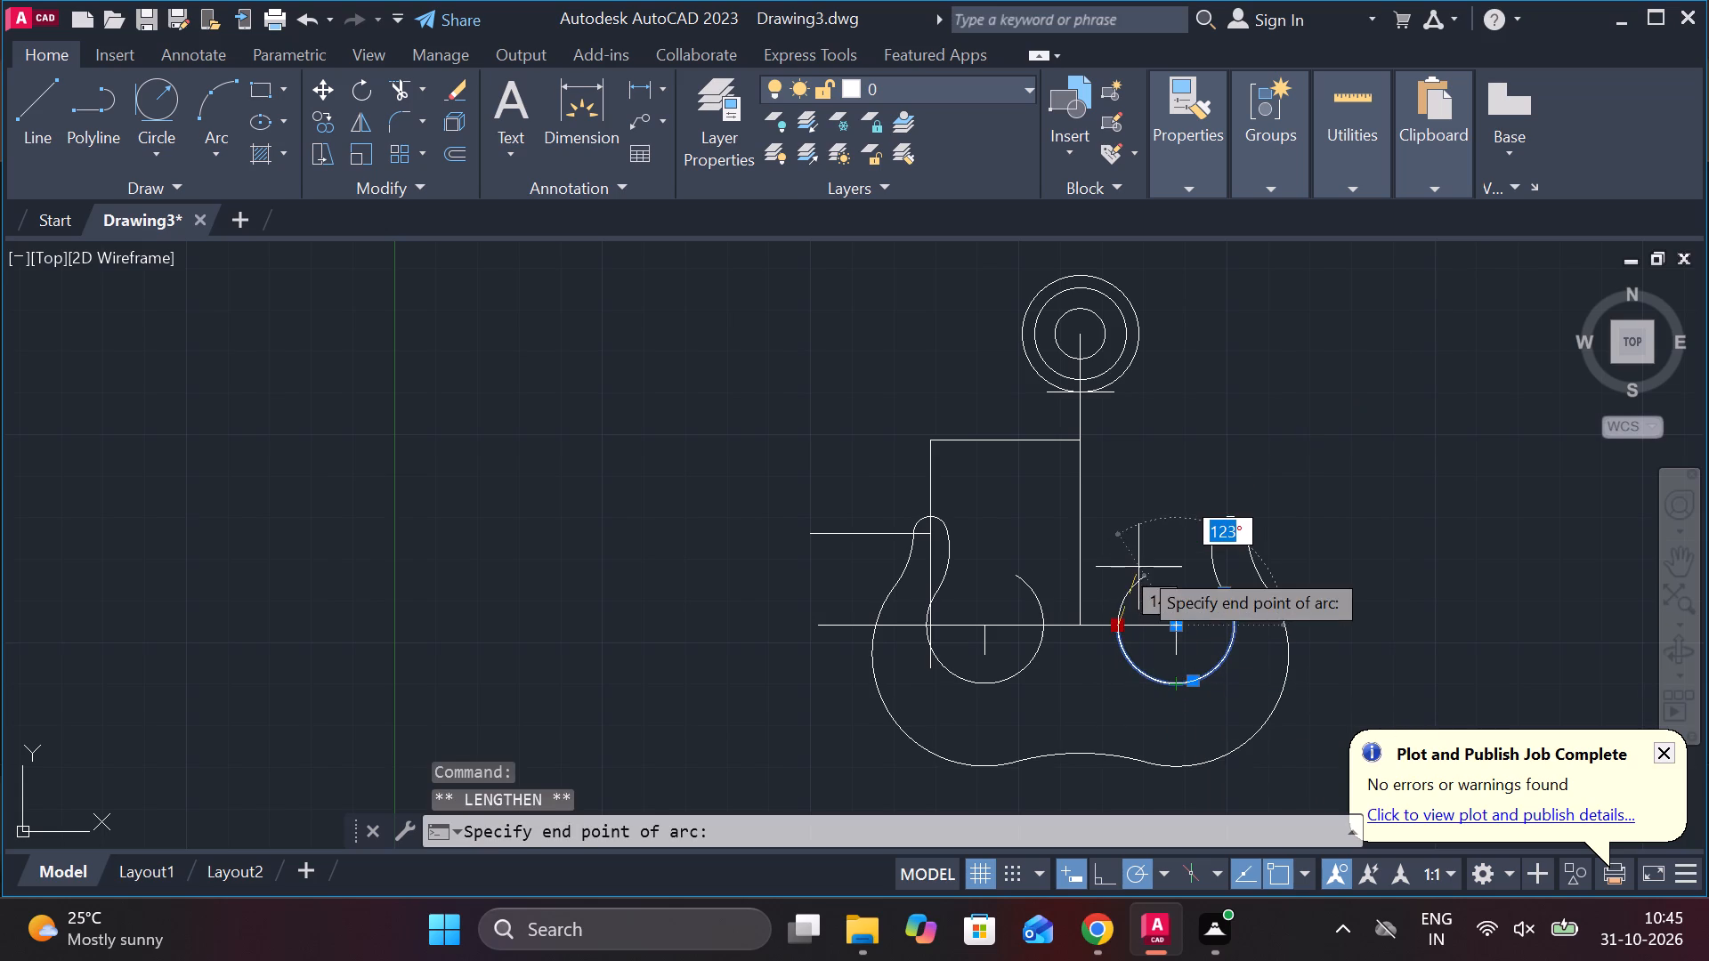
click(1132, 572)
key(Escape)
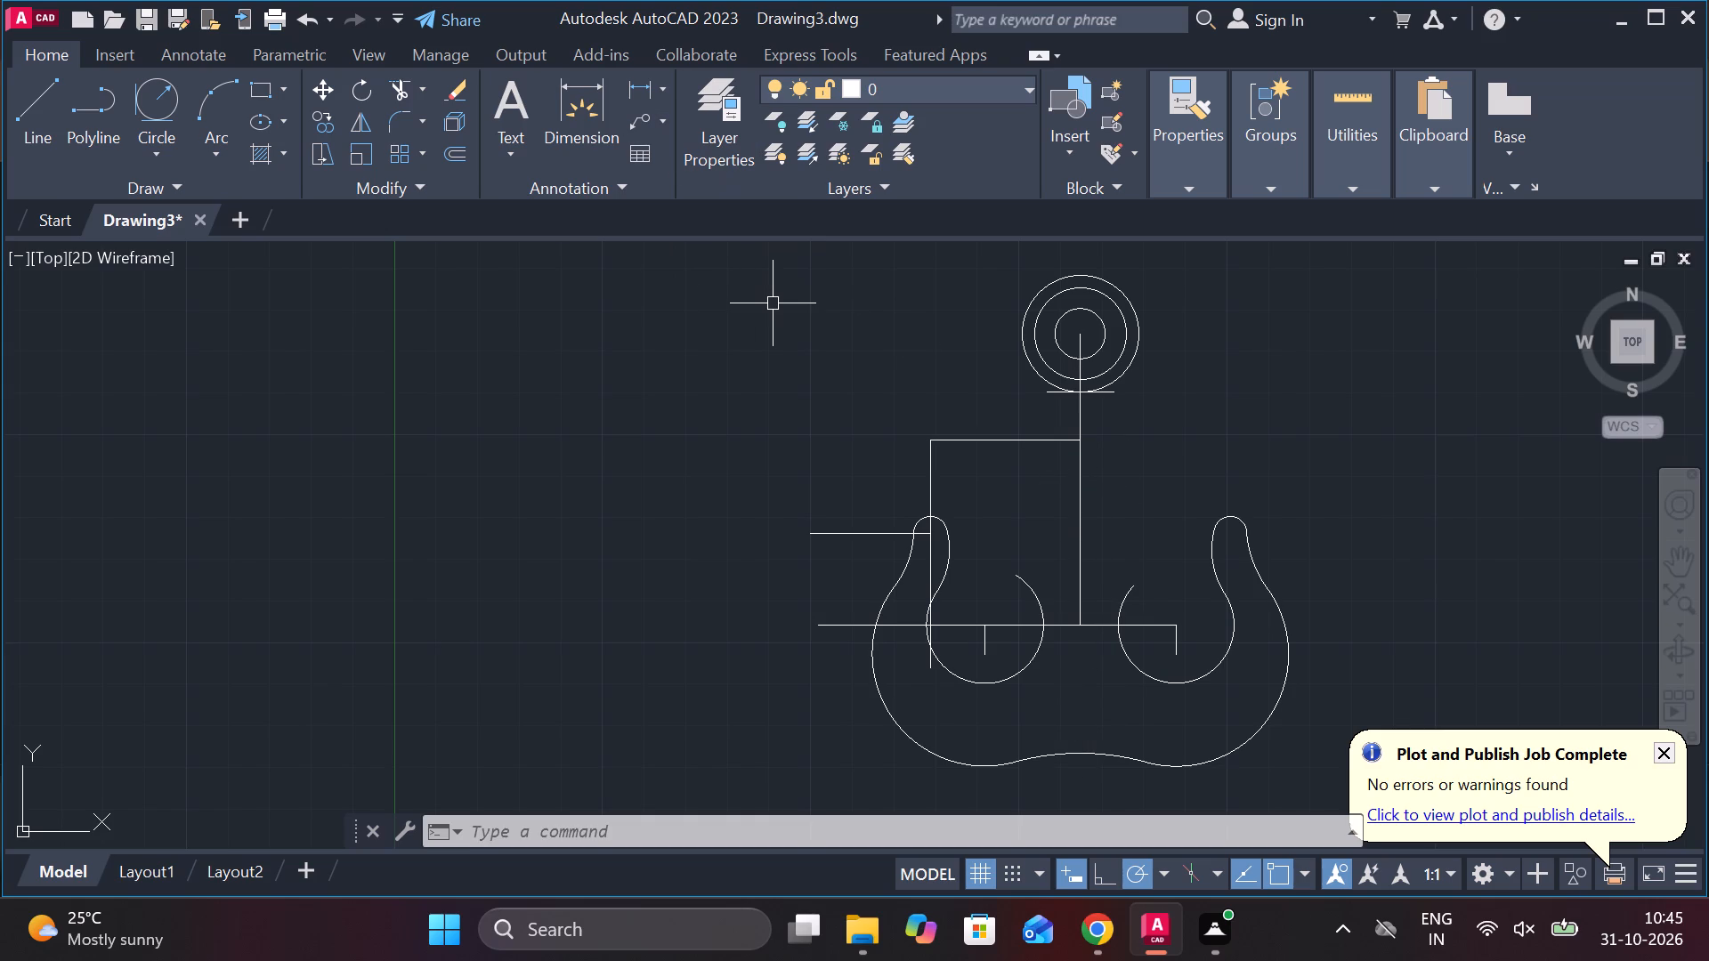
Draw the left shank line from the outer end of the left 8-unit line, tangent to the left radius 14 arc.
key(l)
key(Return)
click(1044, 396)
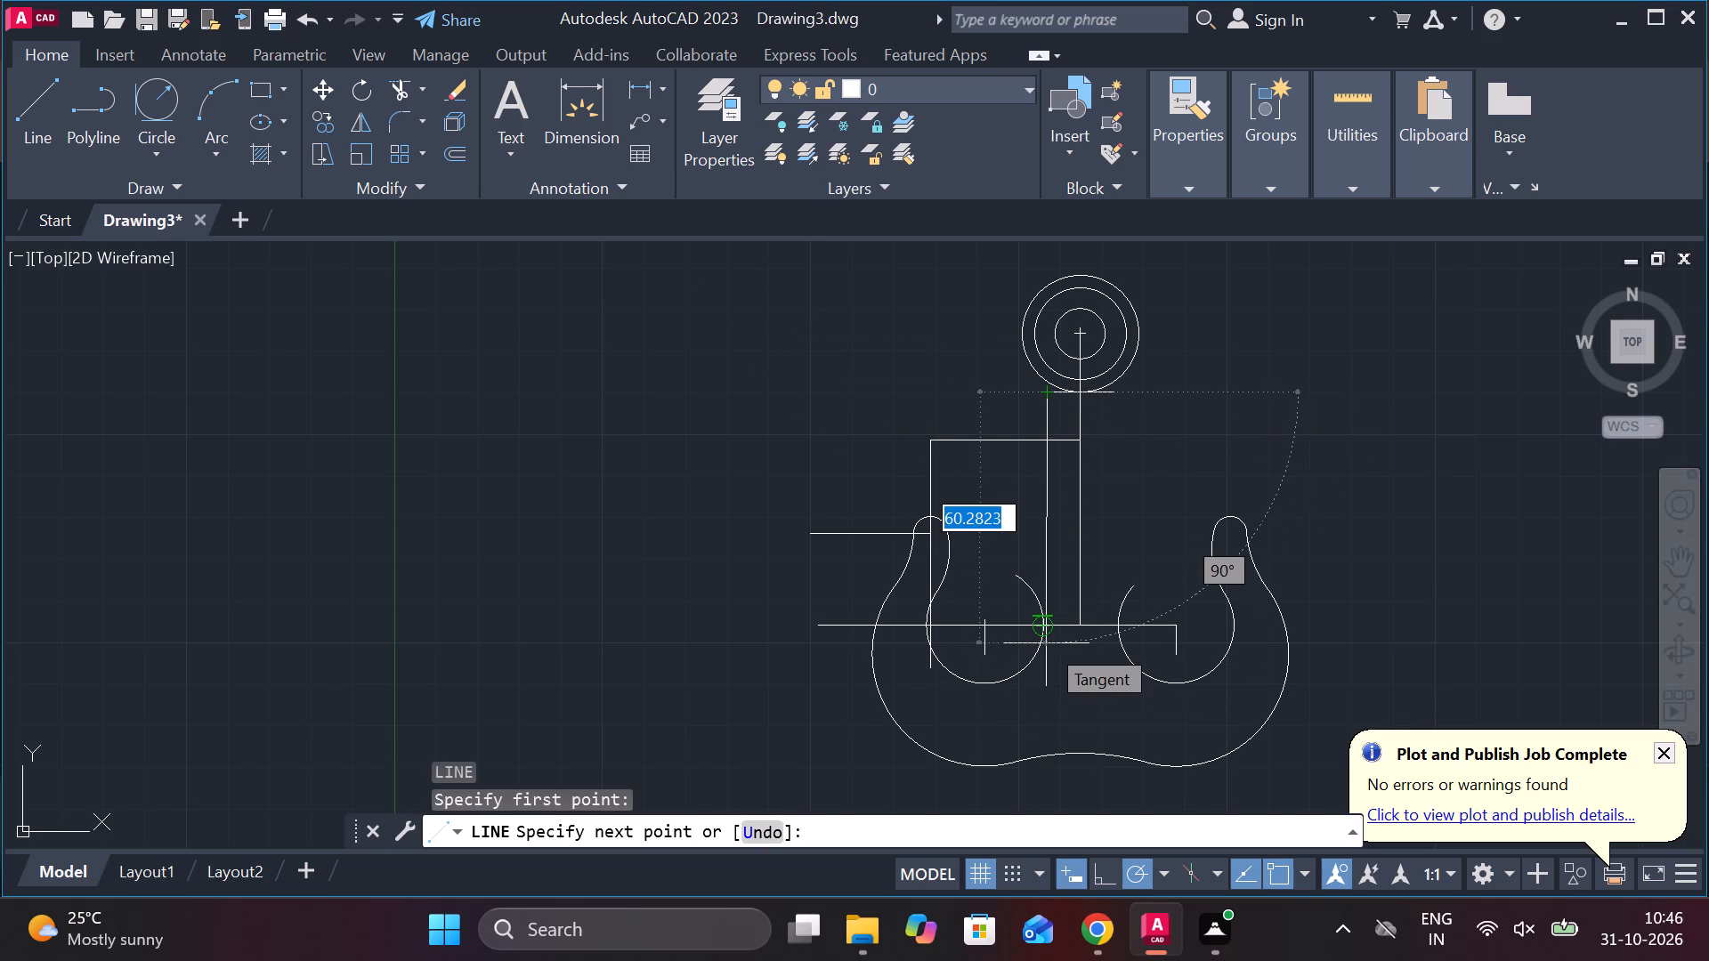
scroll(1046, 643, up, 3)
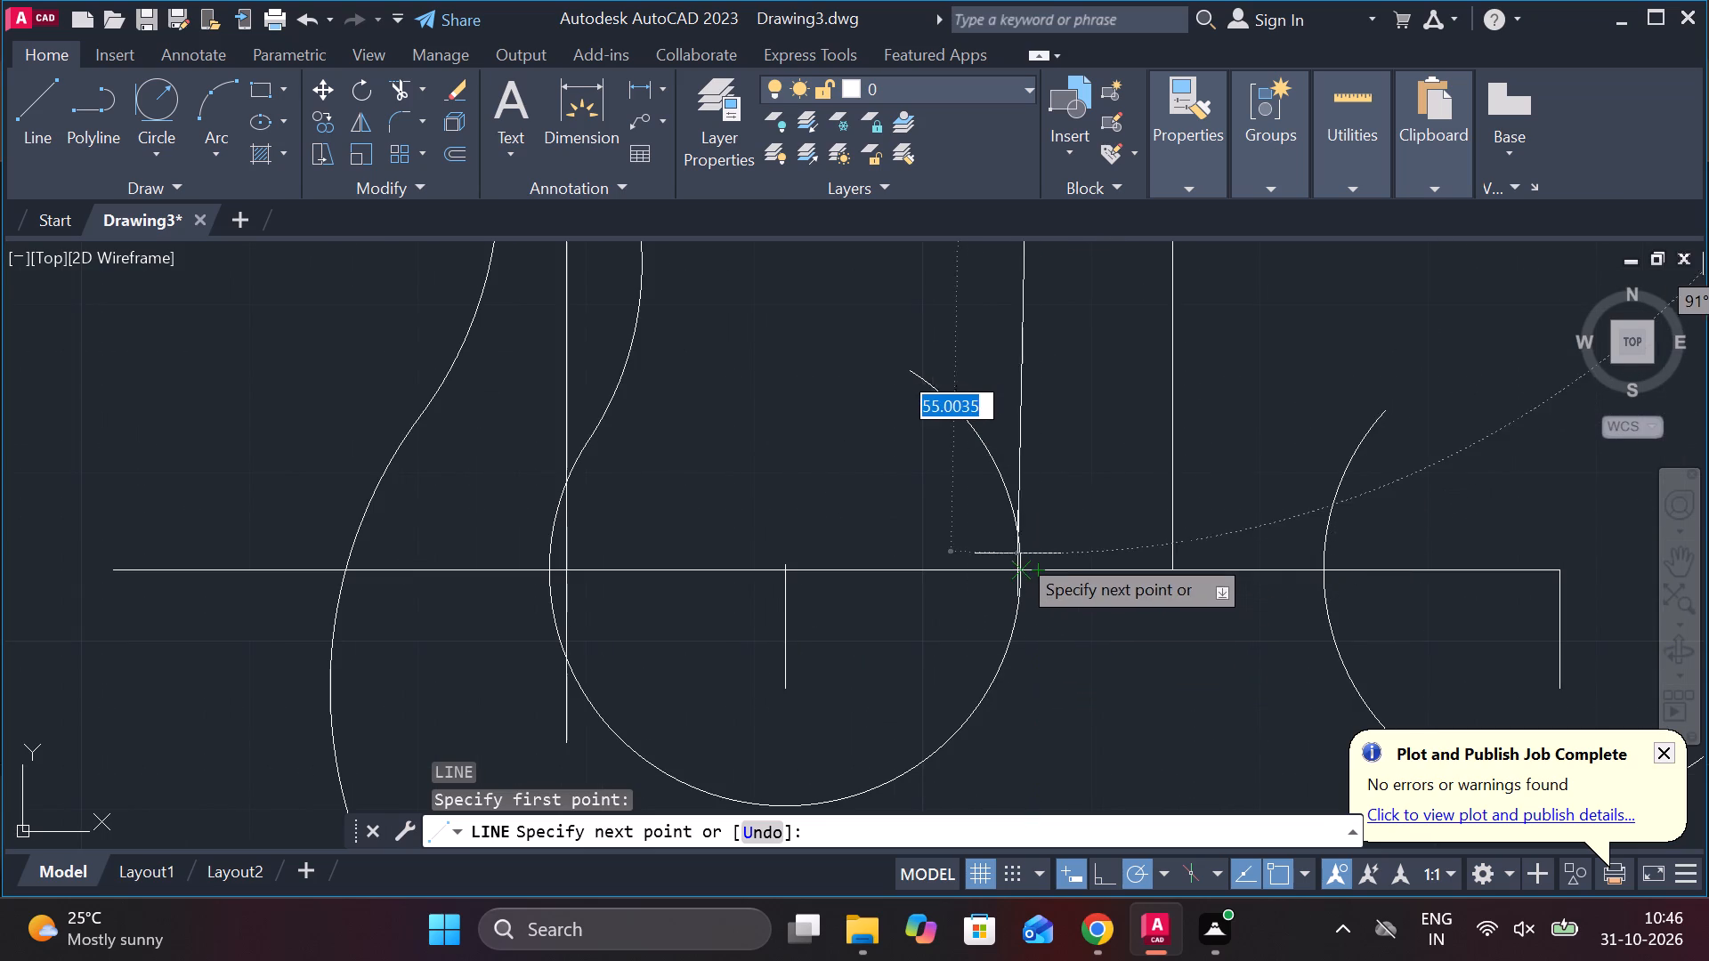
text(tan)
key(space)
click(1021, 538)
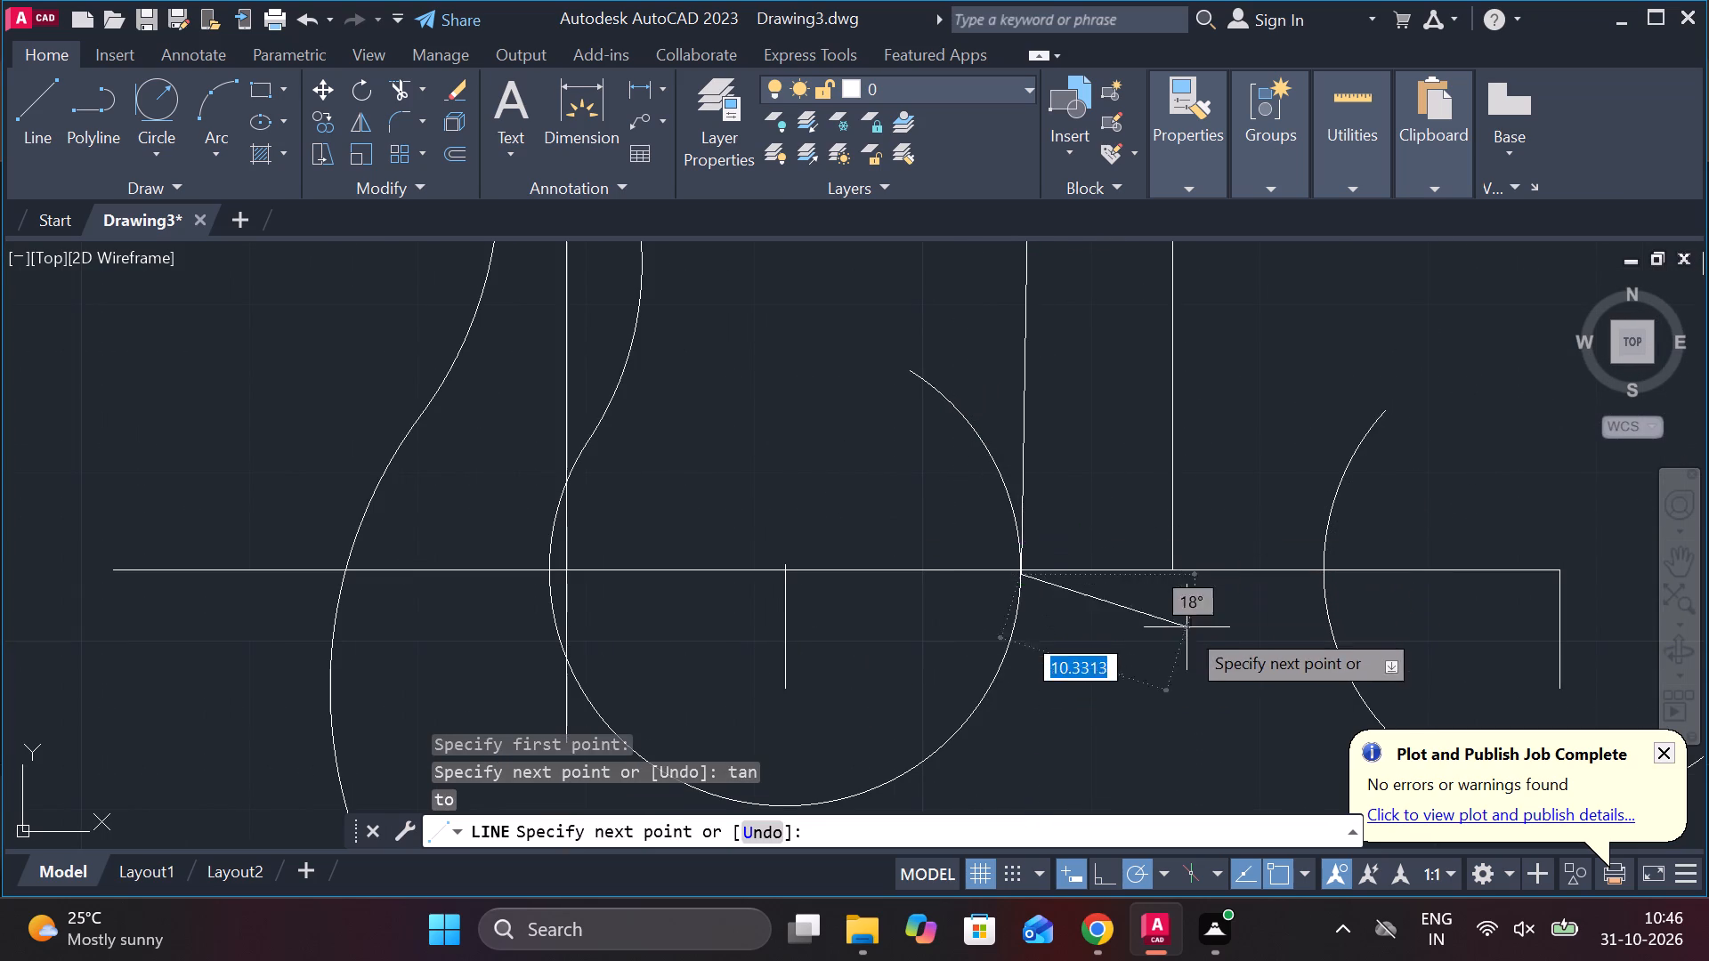
scroll(1186, 644, down, 3)
key(Escape)
middle_drag(1293, 556, 1140, 538)
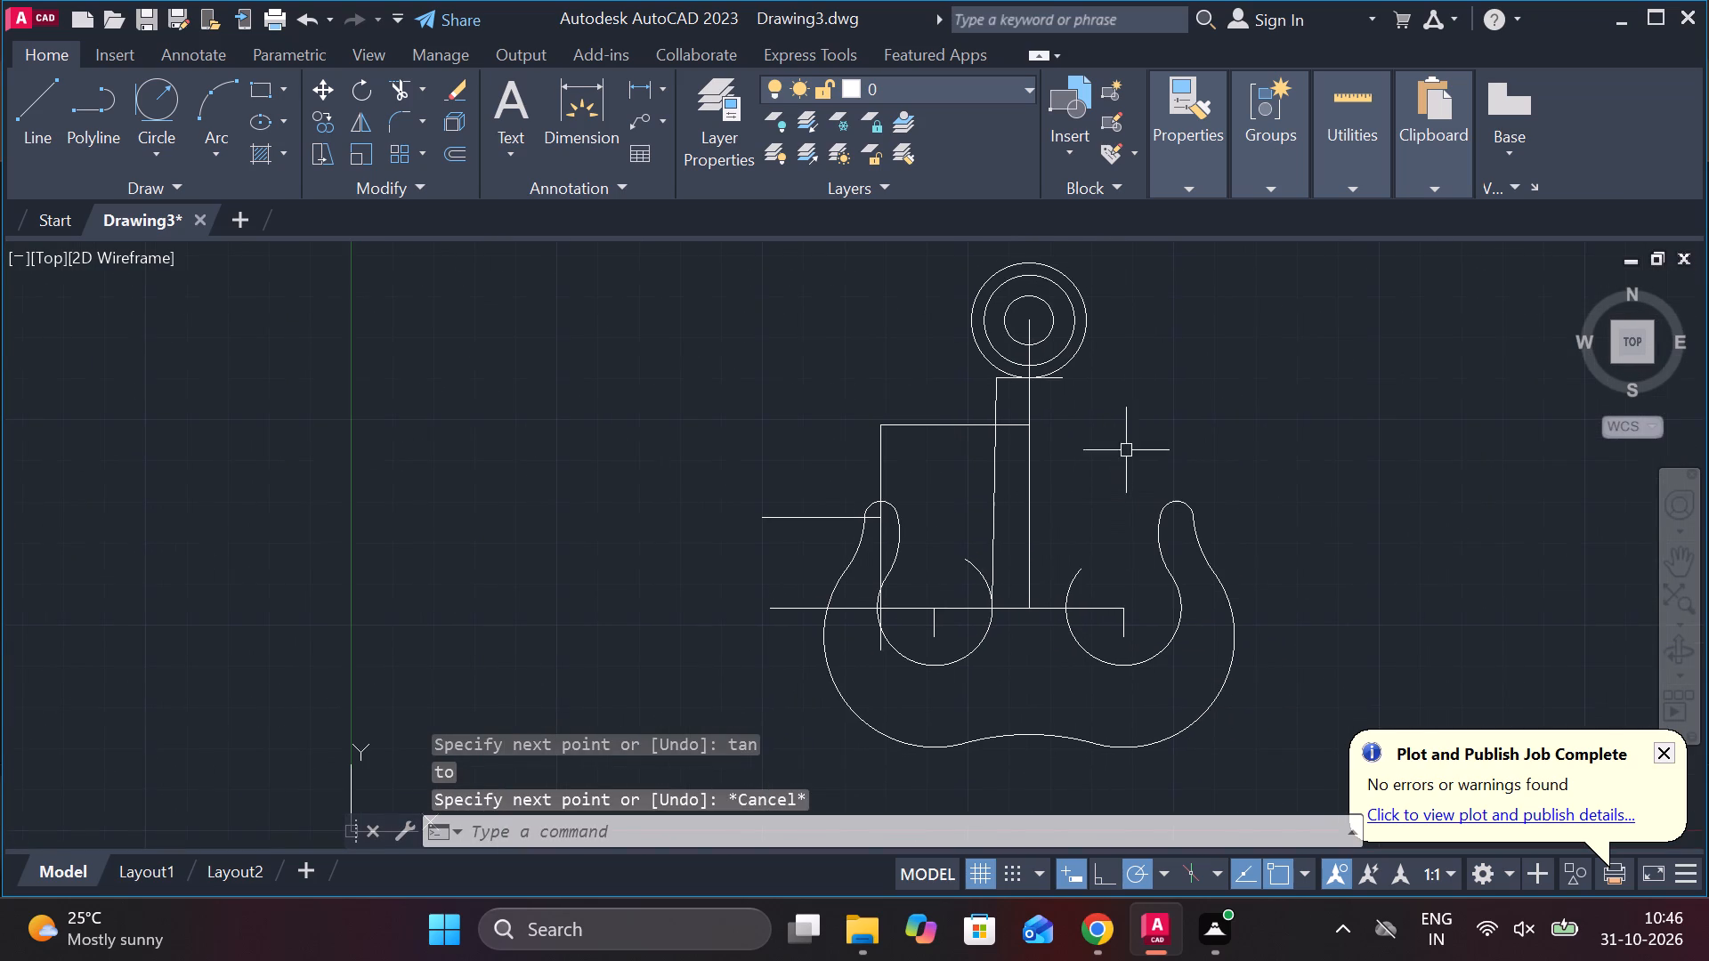
Draw the right shank line from the outer end of the right 8-unit line, tangent to the right radius 14 arc.
scroll(1083, 438, up, 2)
scroll(1083, 449, down, 2)
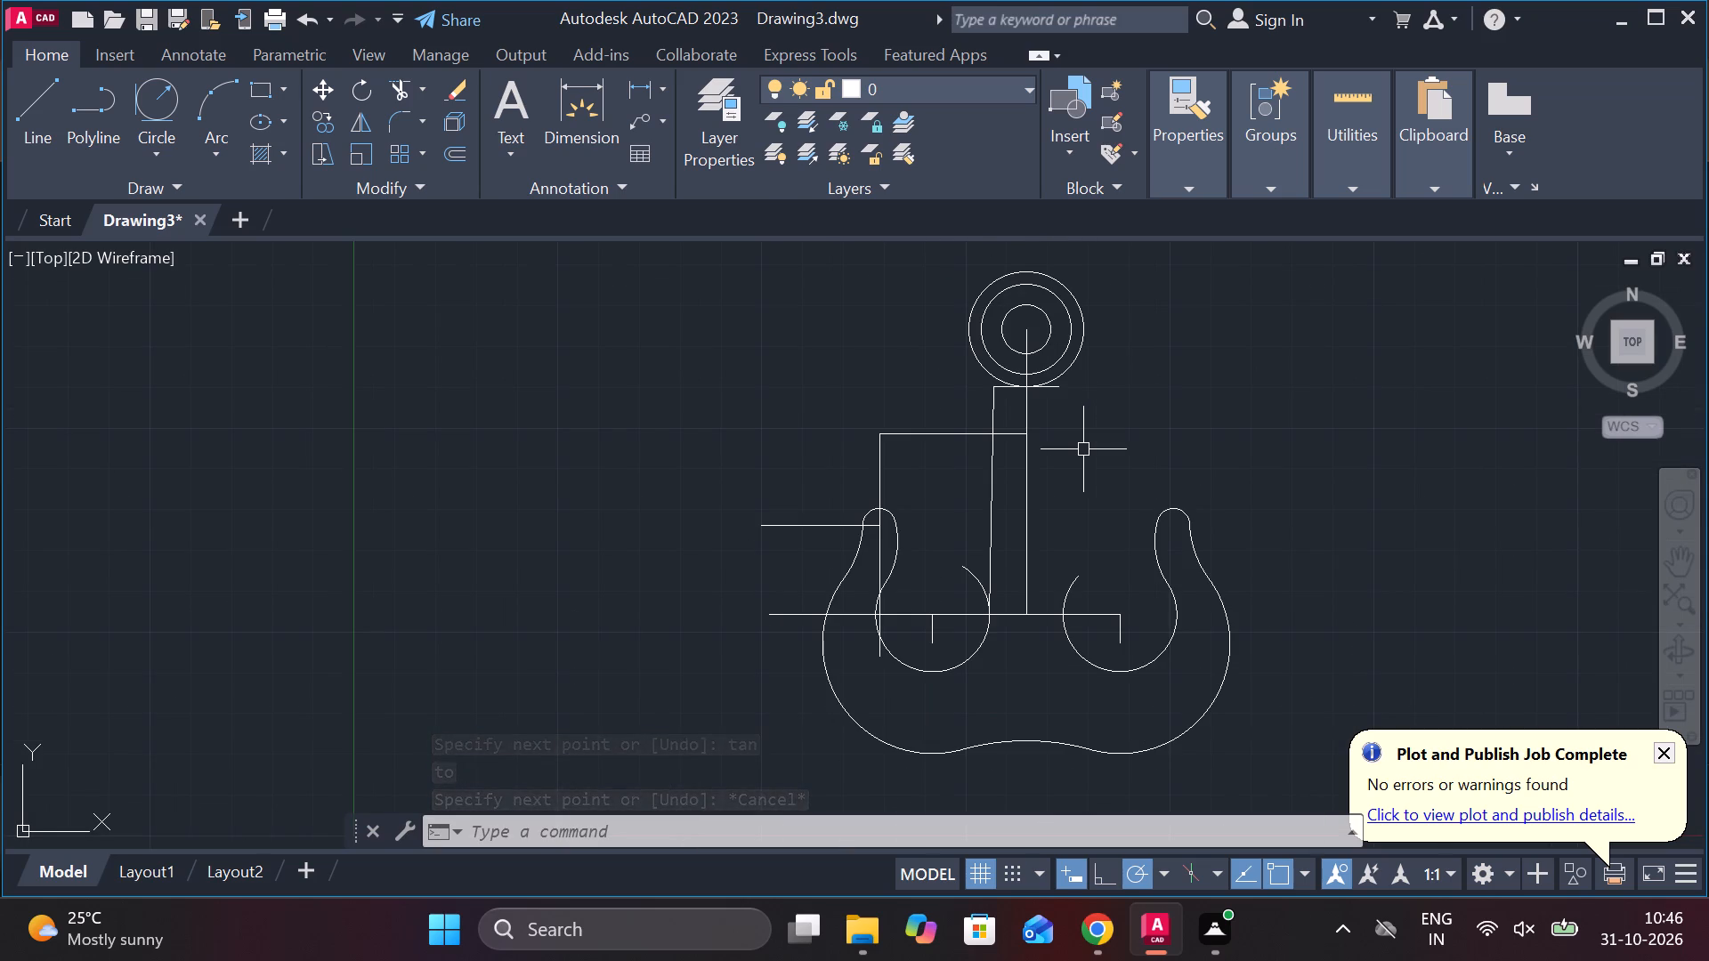
scroll(1016, 392, up, 2)
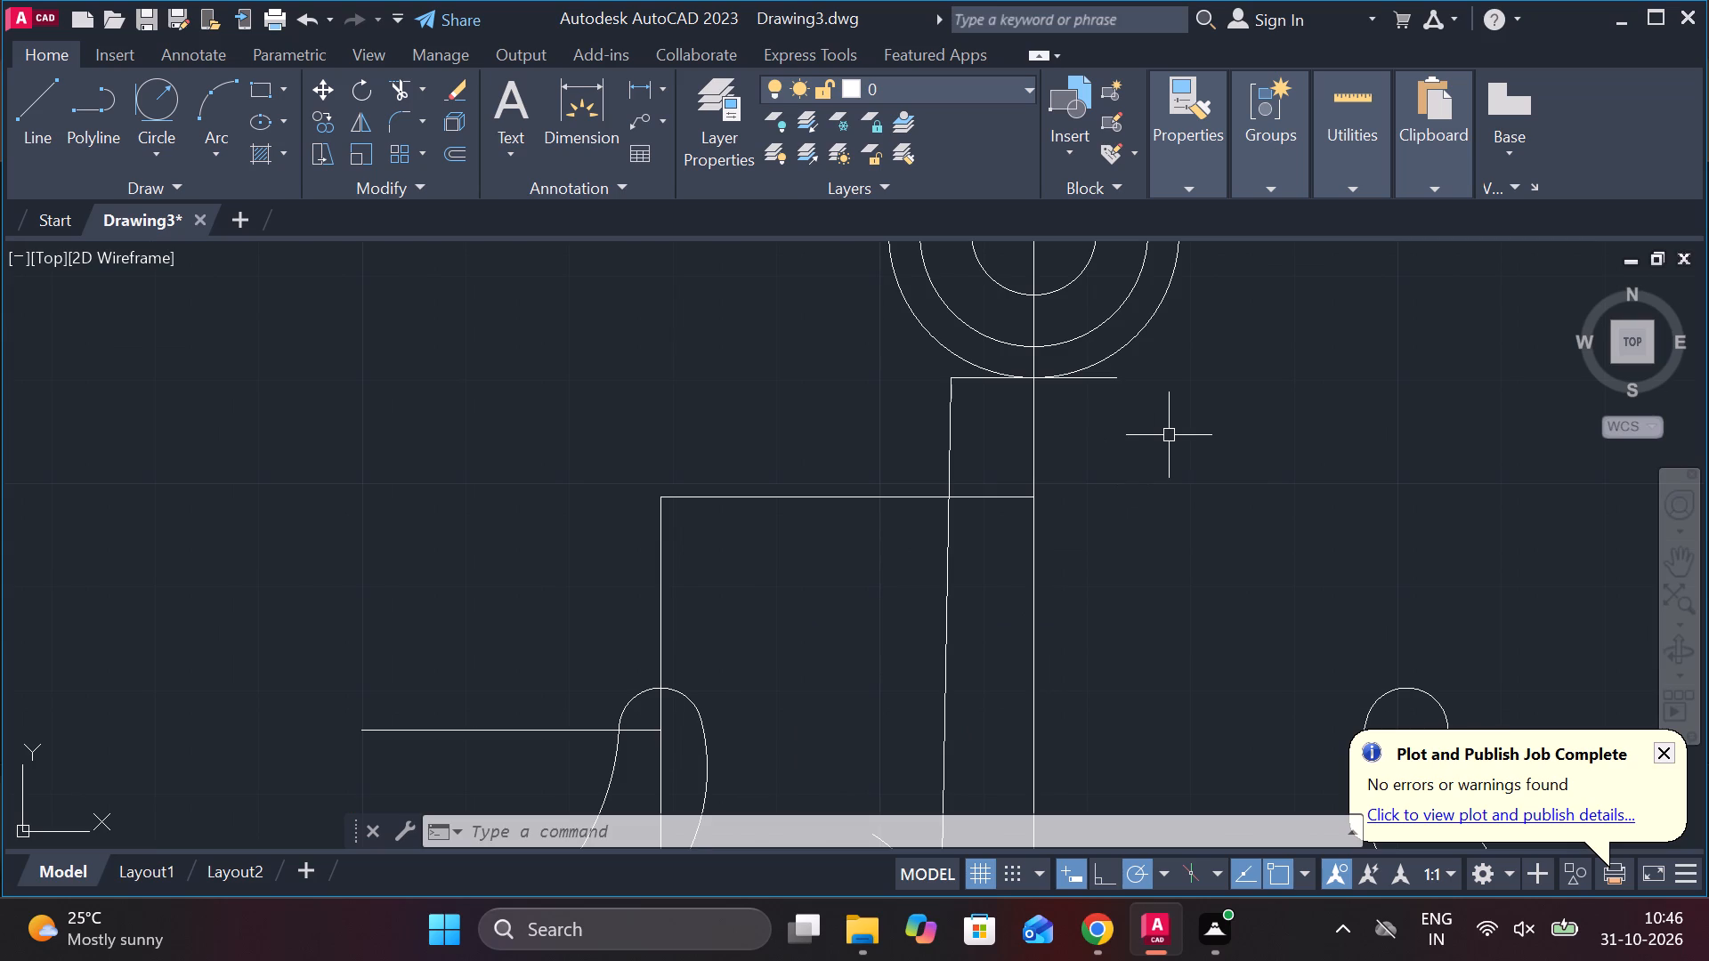
key(l)
key(Return)
click(1123, 376)
scroll(1132, 433, down, 2)
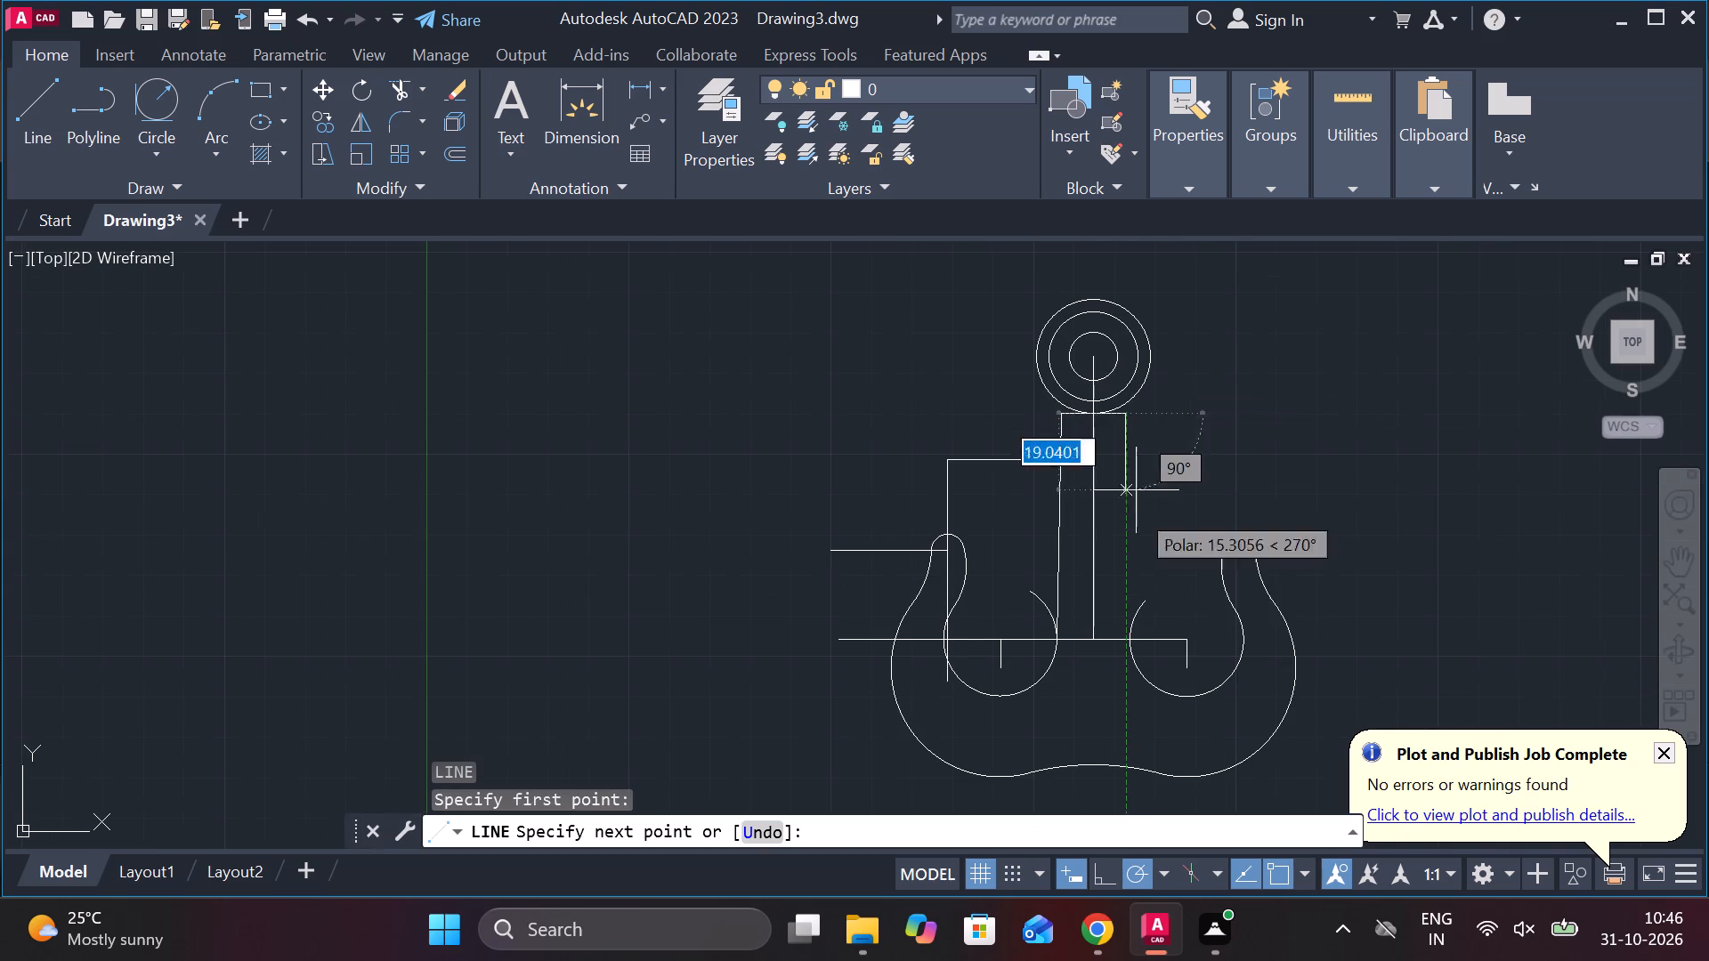
scroll(1126, 614, up, 2)
text(tan)
key(Return)
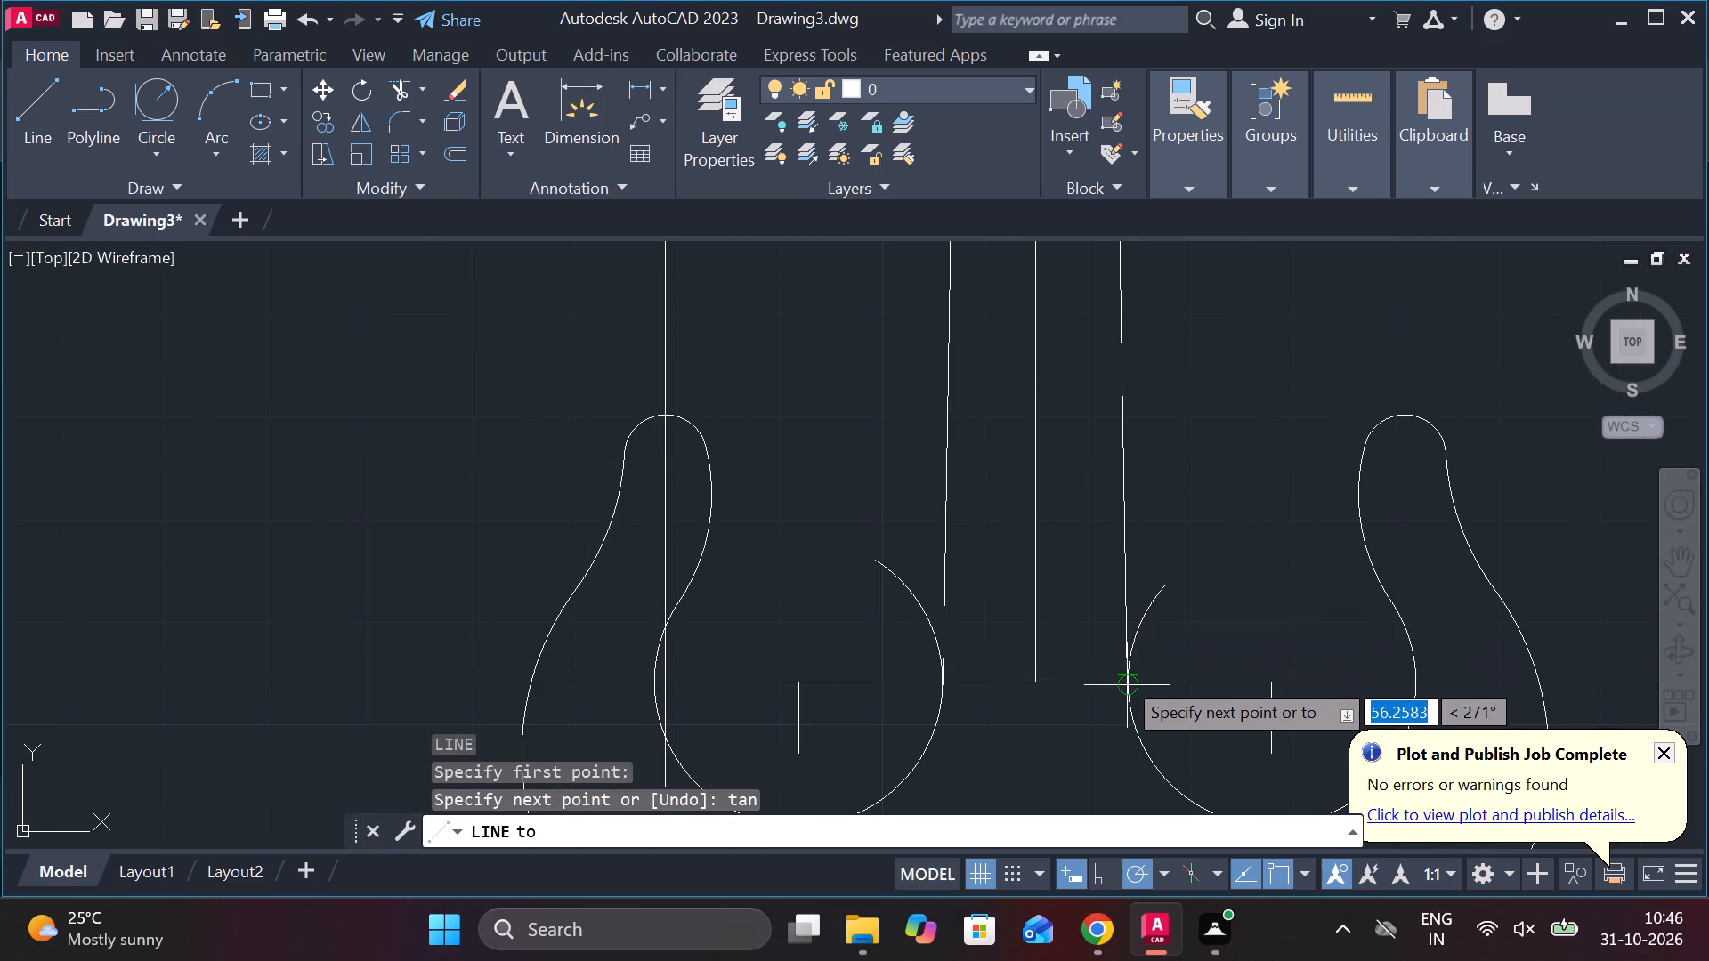
click(1122, 676)
key(Escape)
scroll(1225, 515, down, 2)
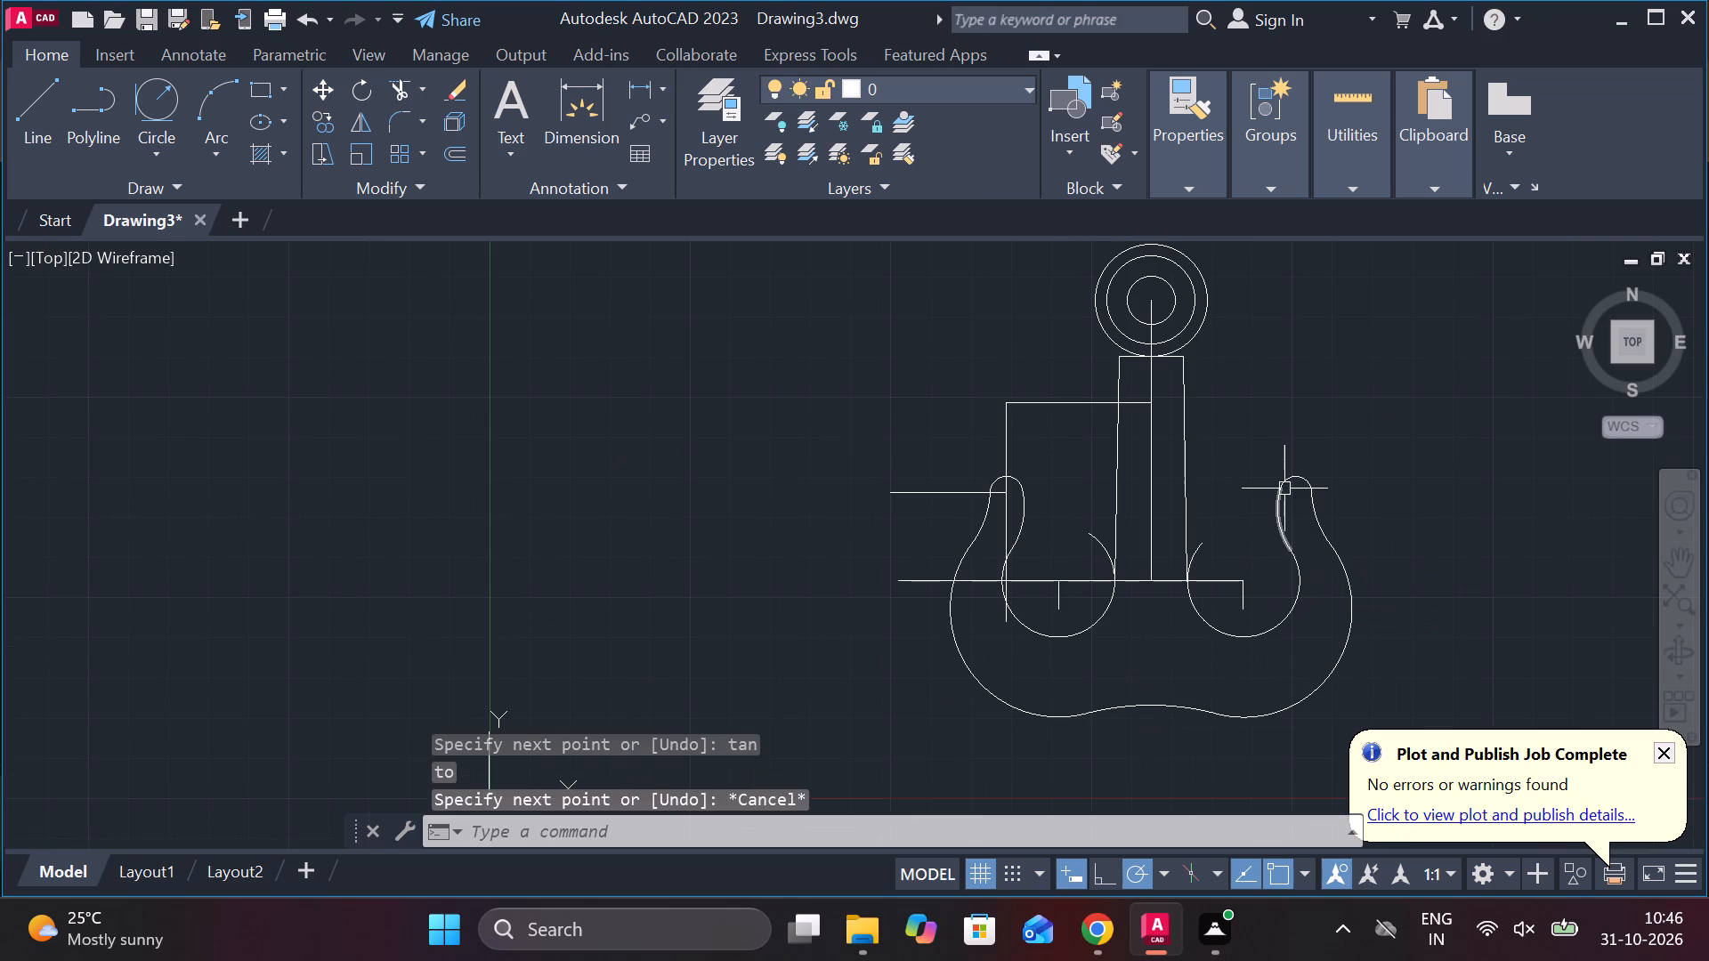
Trim the surplus upper ends of both radius 14 arcs beyond their tangent points with the shank lines.
scroll(1239, 440, up, 1)
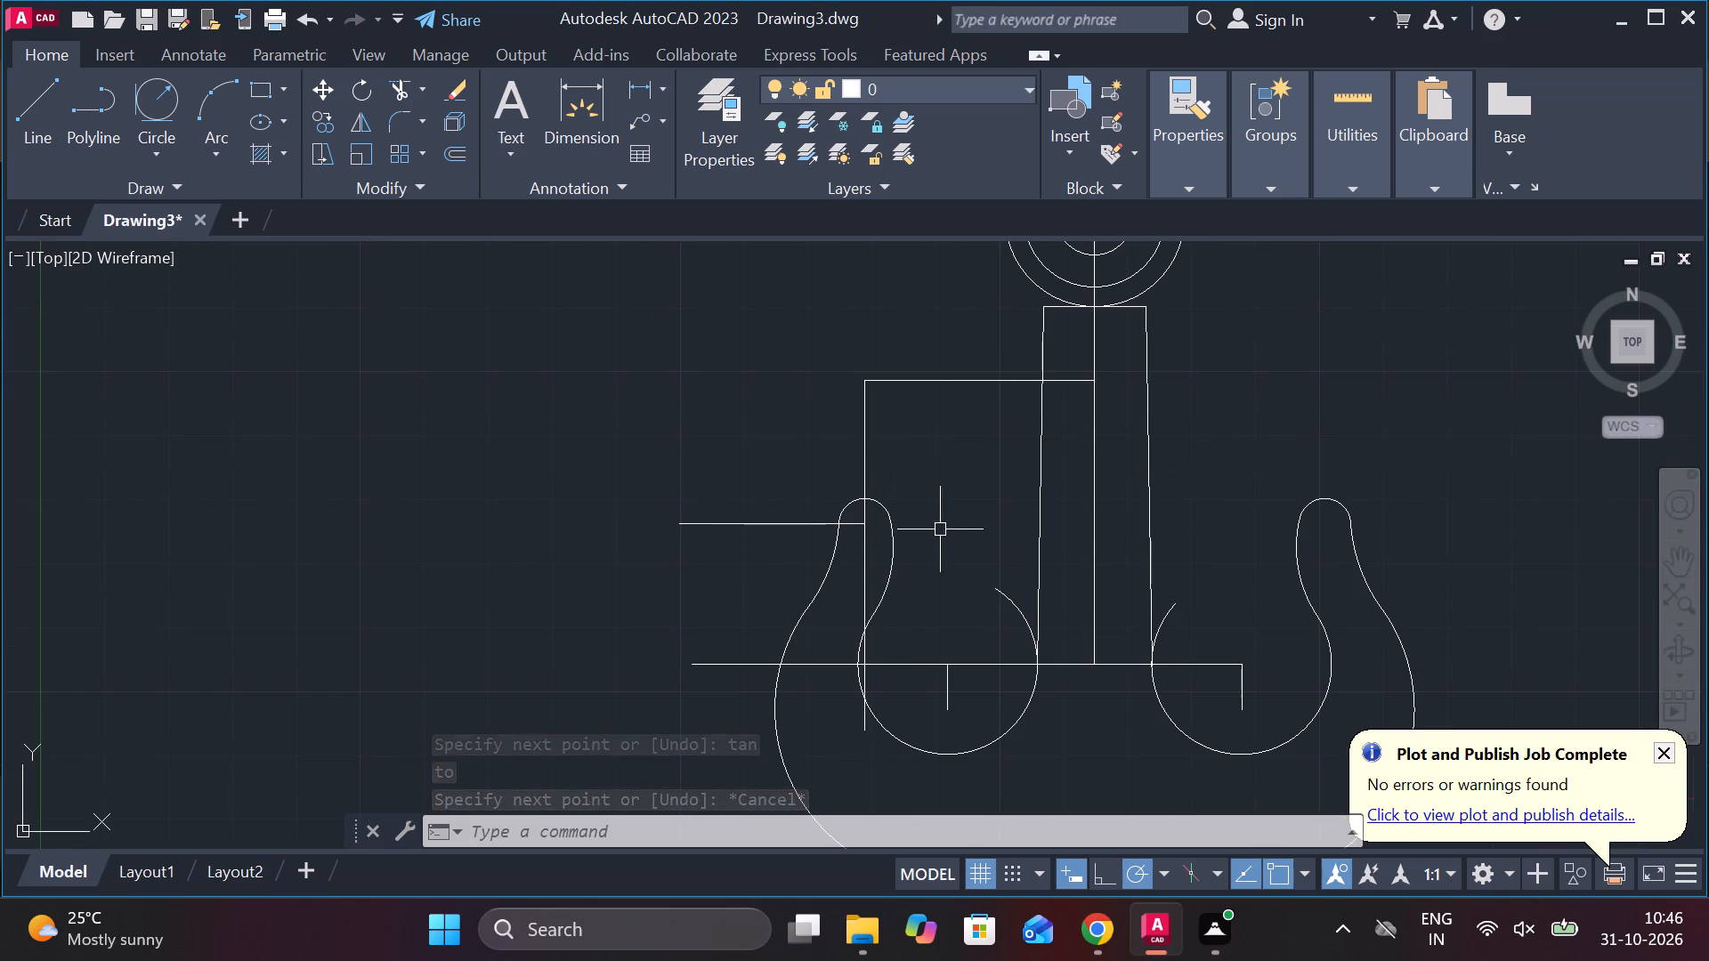
text(tr)
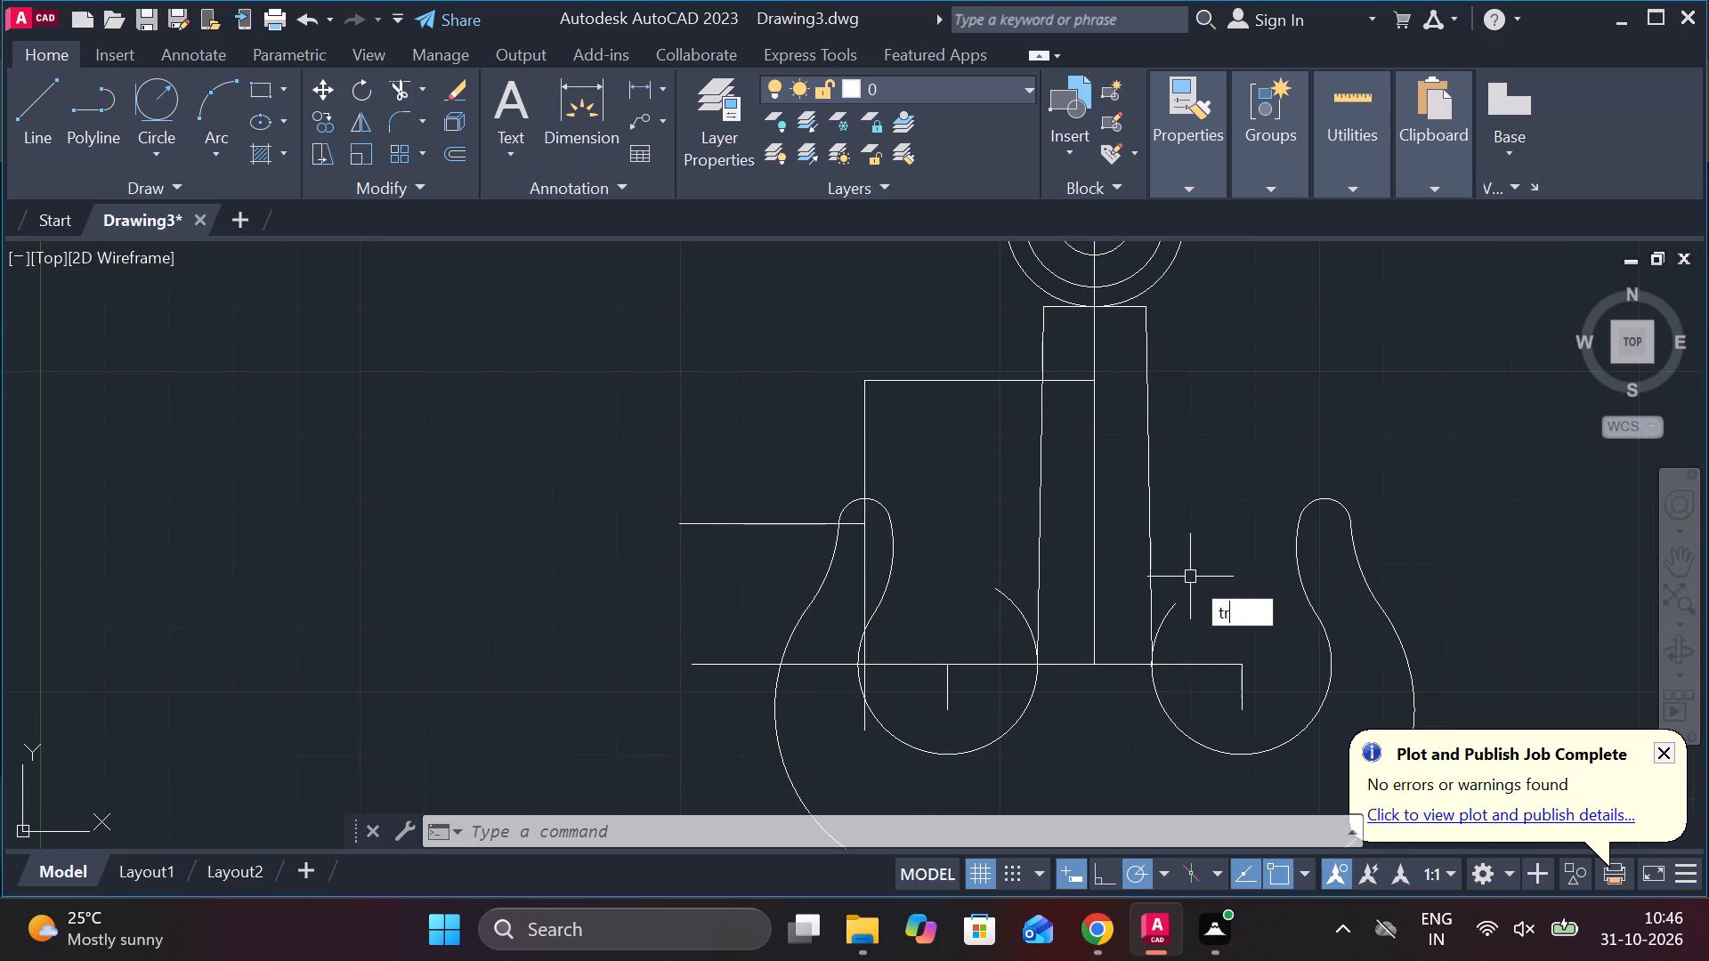
key(space)
click(1011, 616)
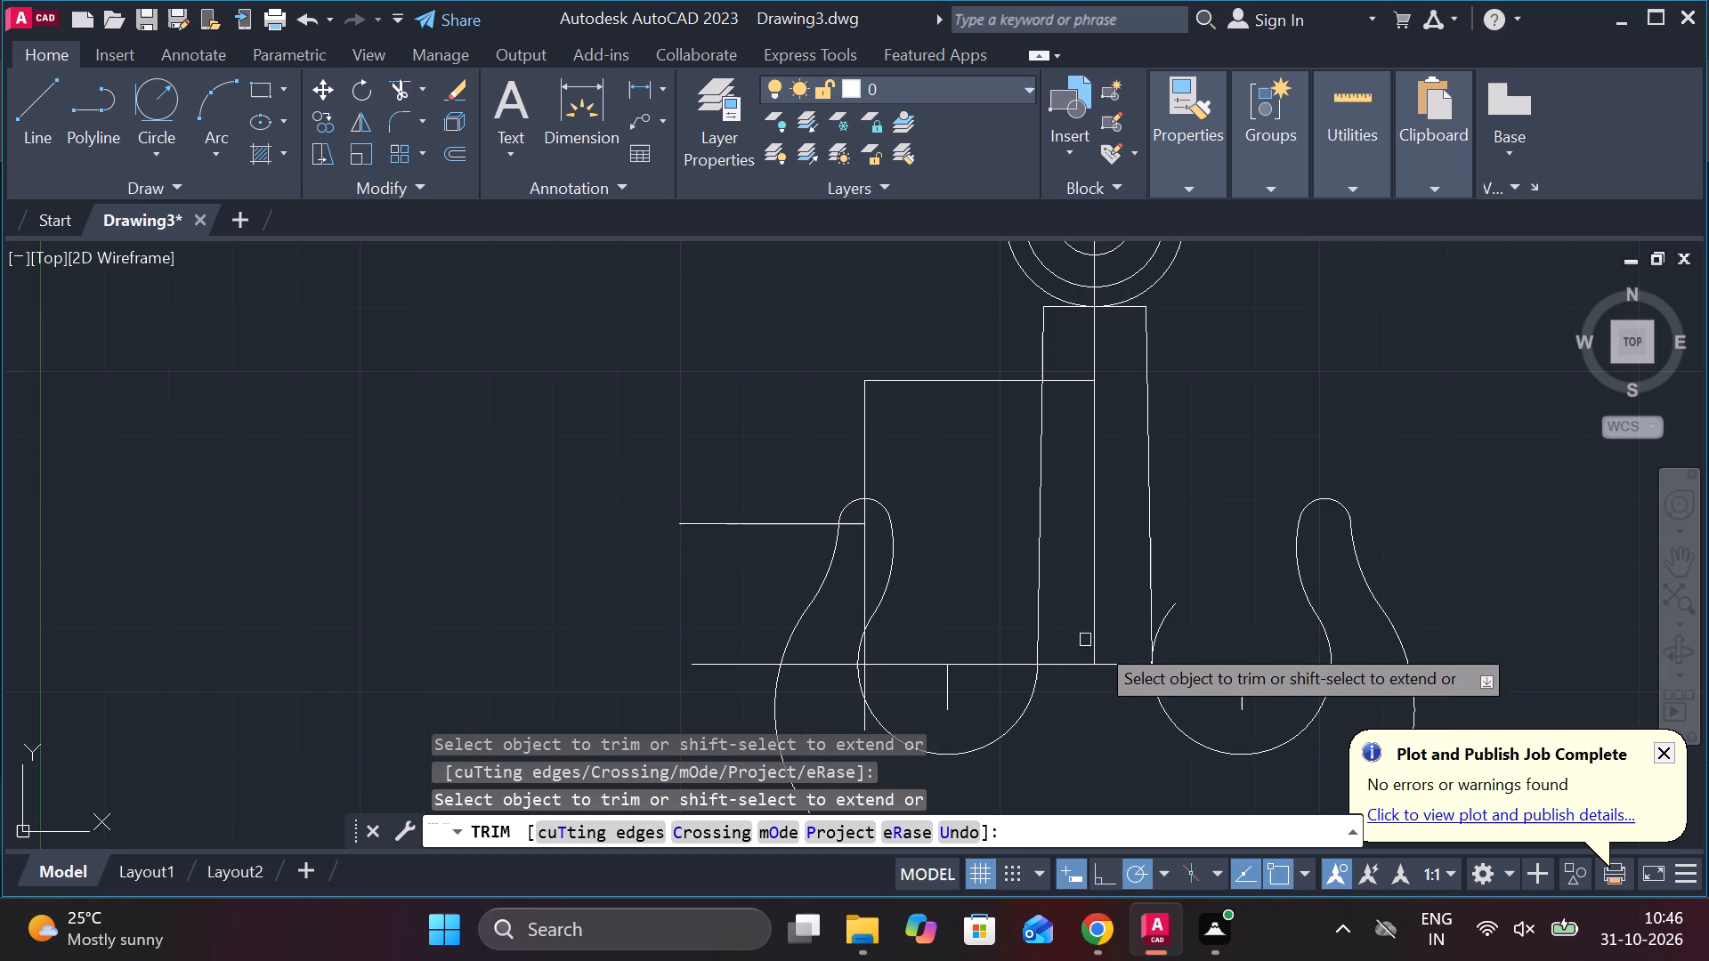
click(1170, 611)
scroll(1170, 611, down, 1)
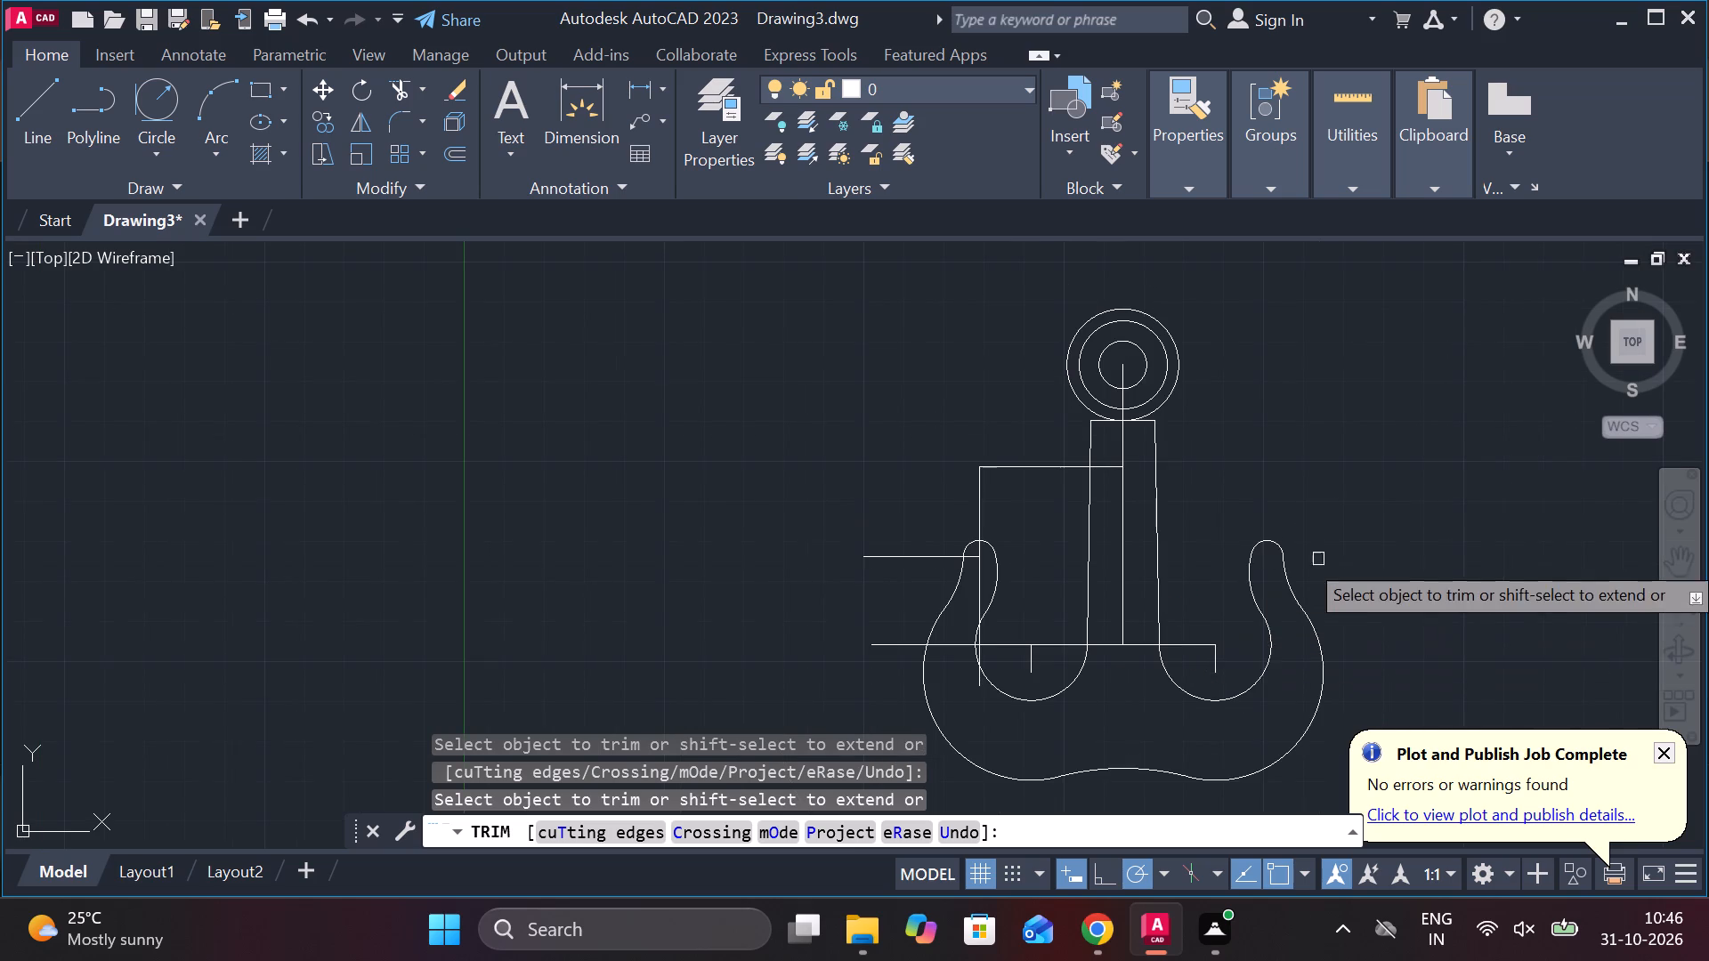
middle_drag(1341, 561, 1271, 497)
scroll(1271, 497, down, 1)
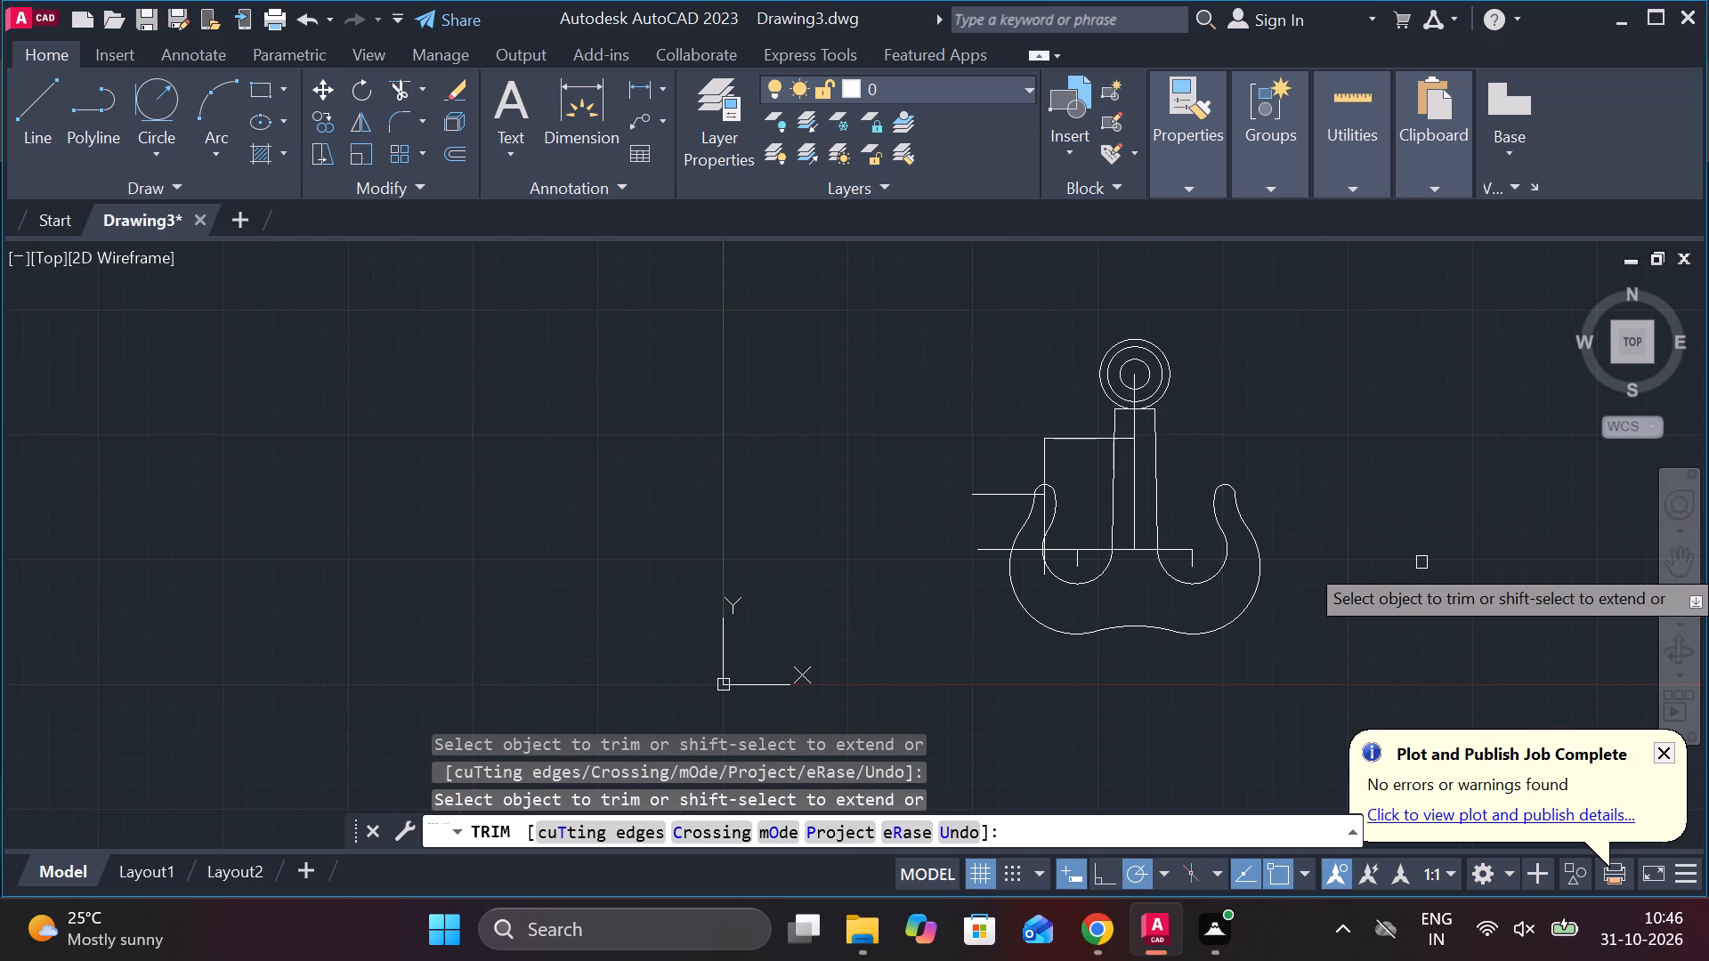
scroll(1415, 556, up, 1)
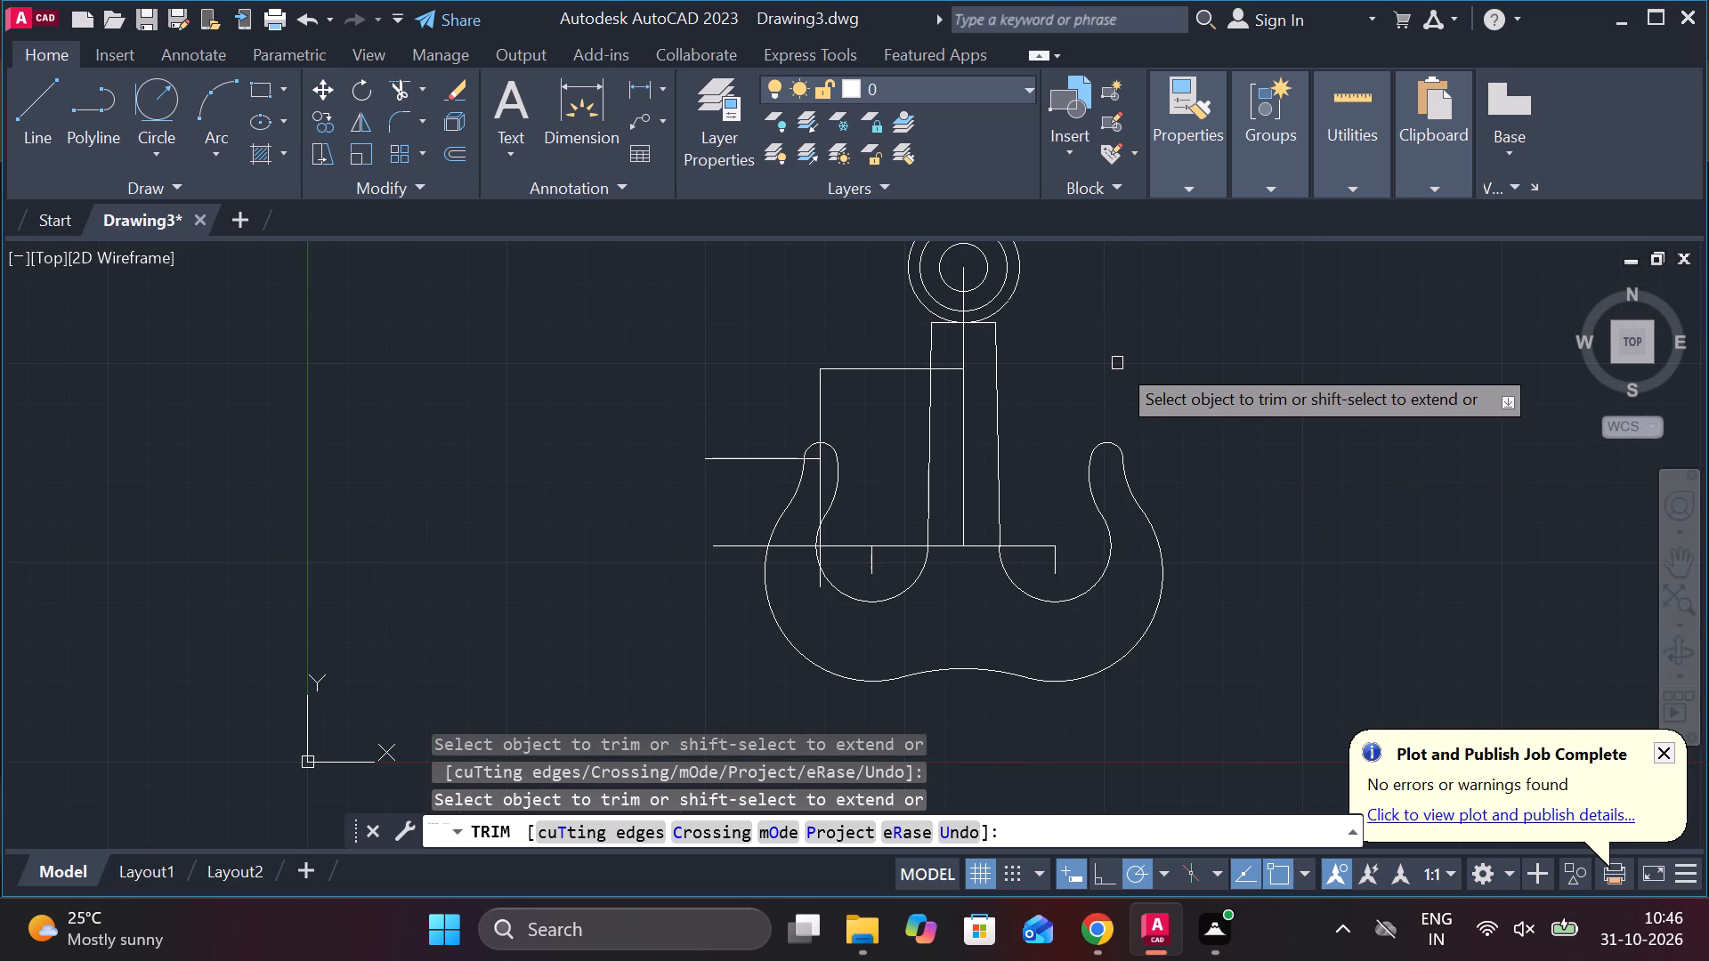
scroll(1117, 363, up, 1)
middle_drag(1107, 325, 1181, 545)
scroll(1035, 495, up, 2)
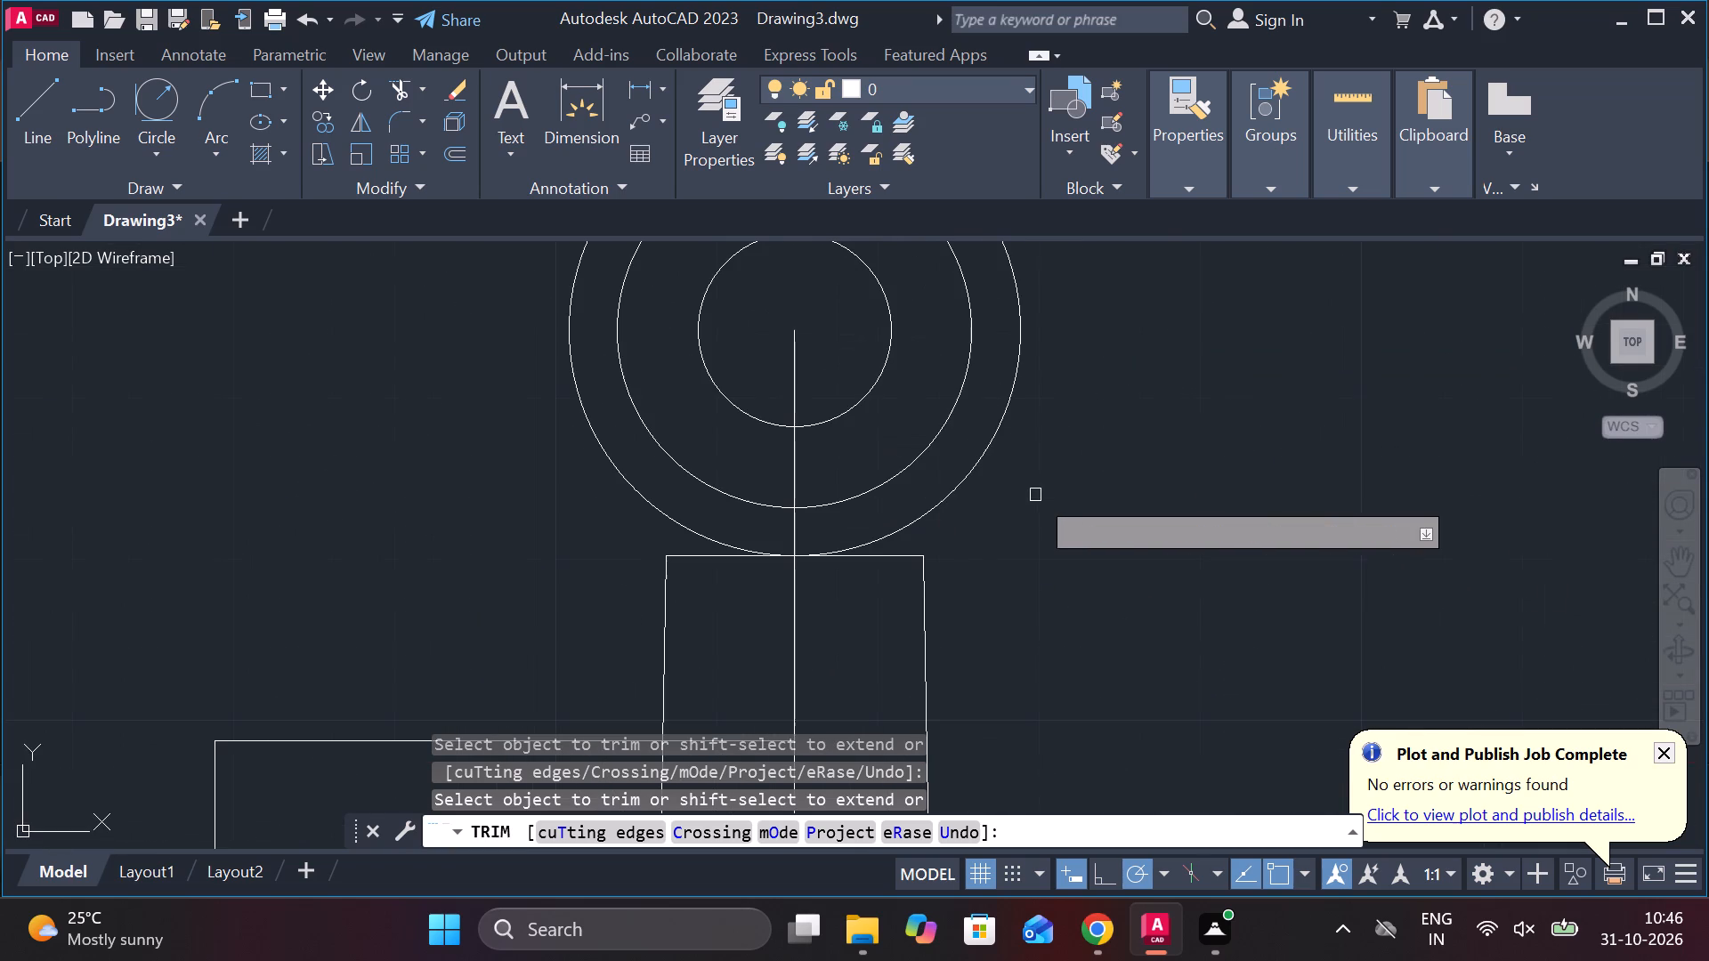
key(Escape)
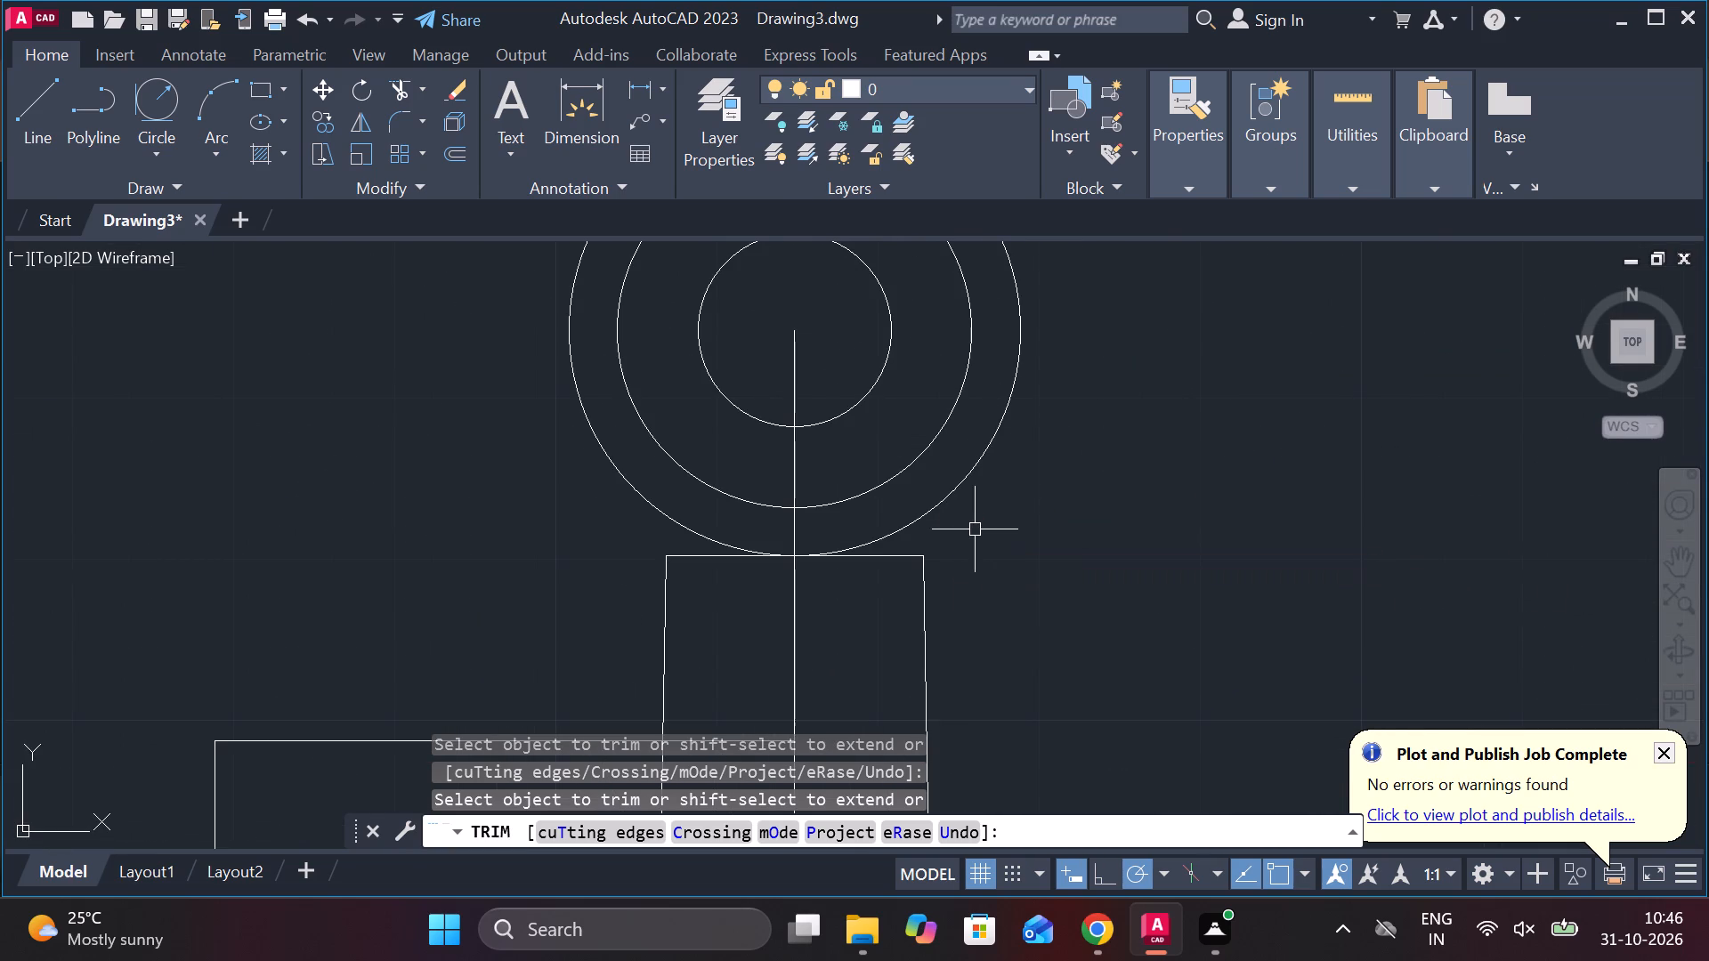
Fillet the outermost upper circle to the right and left shank lines with radius 4.
text(f r)
key(space)
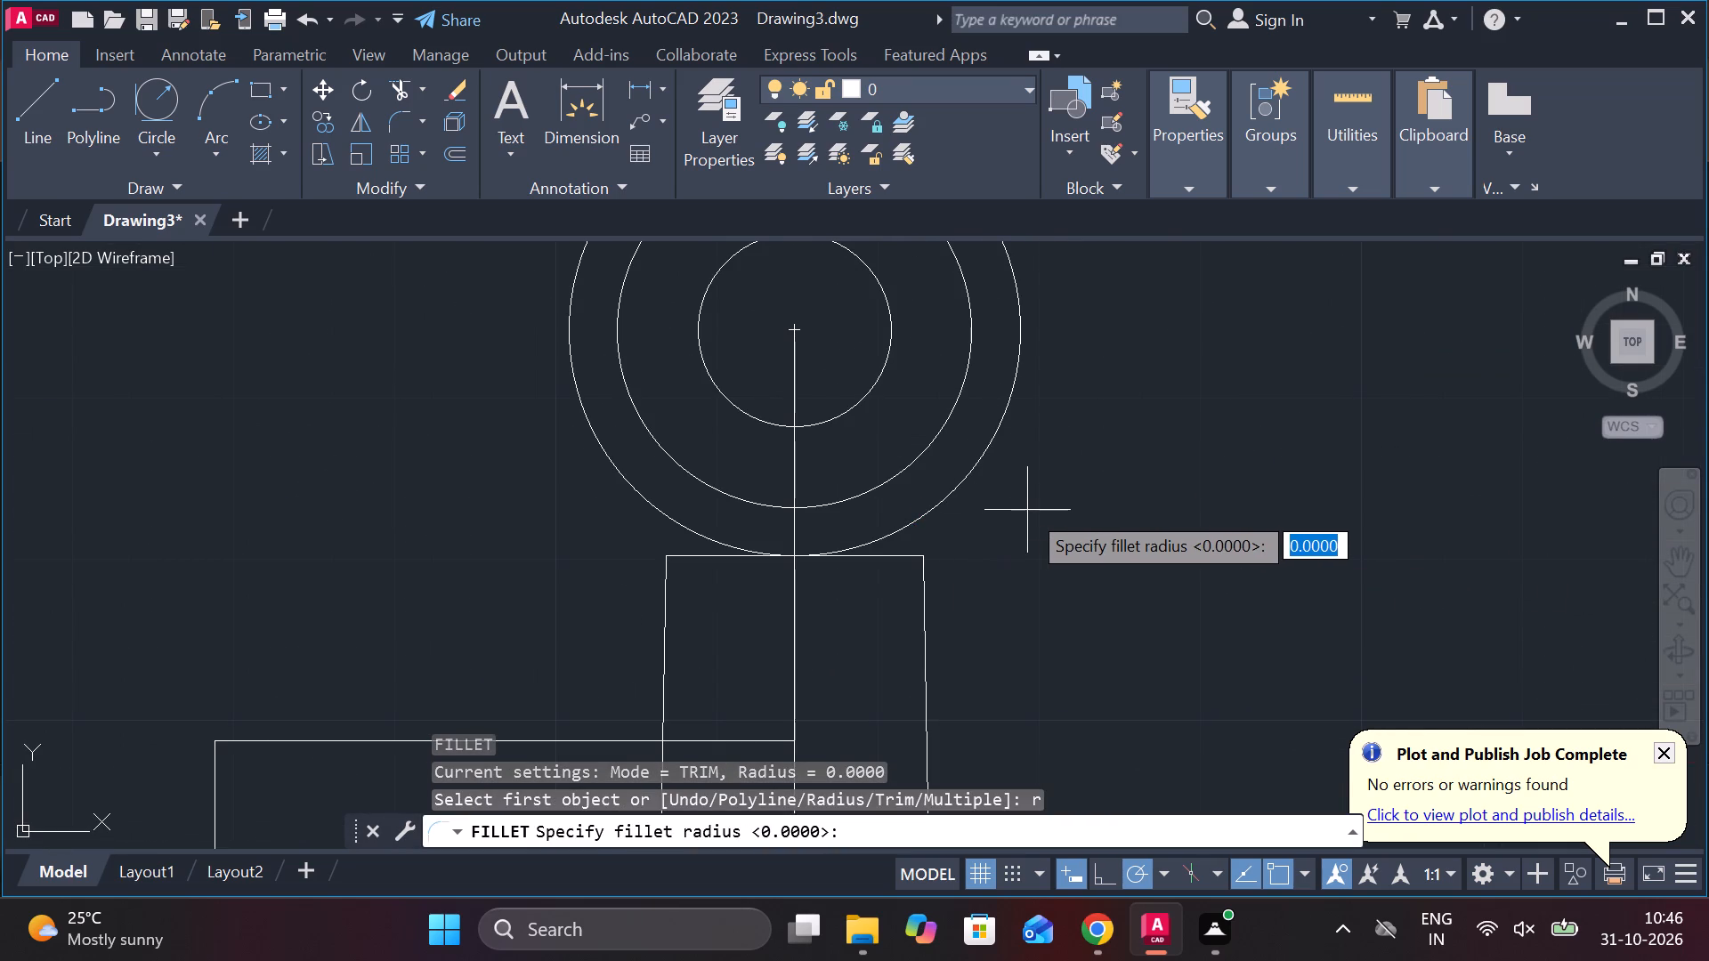
text(4)
key(space)
click(935, 499)
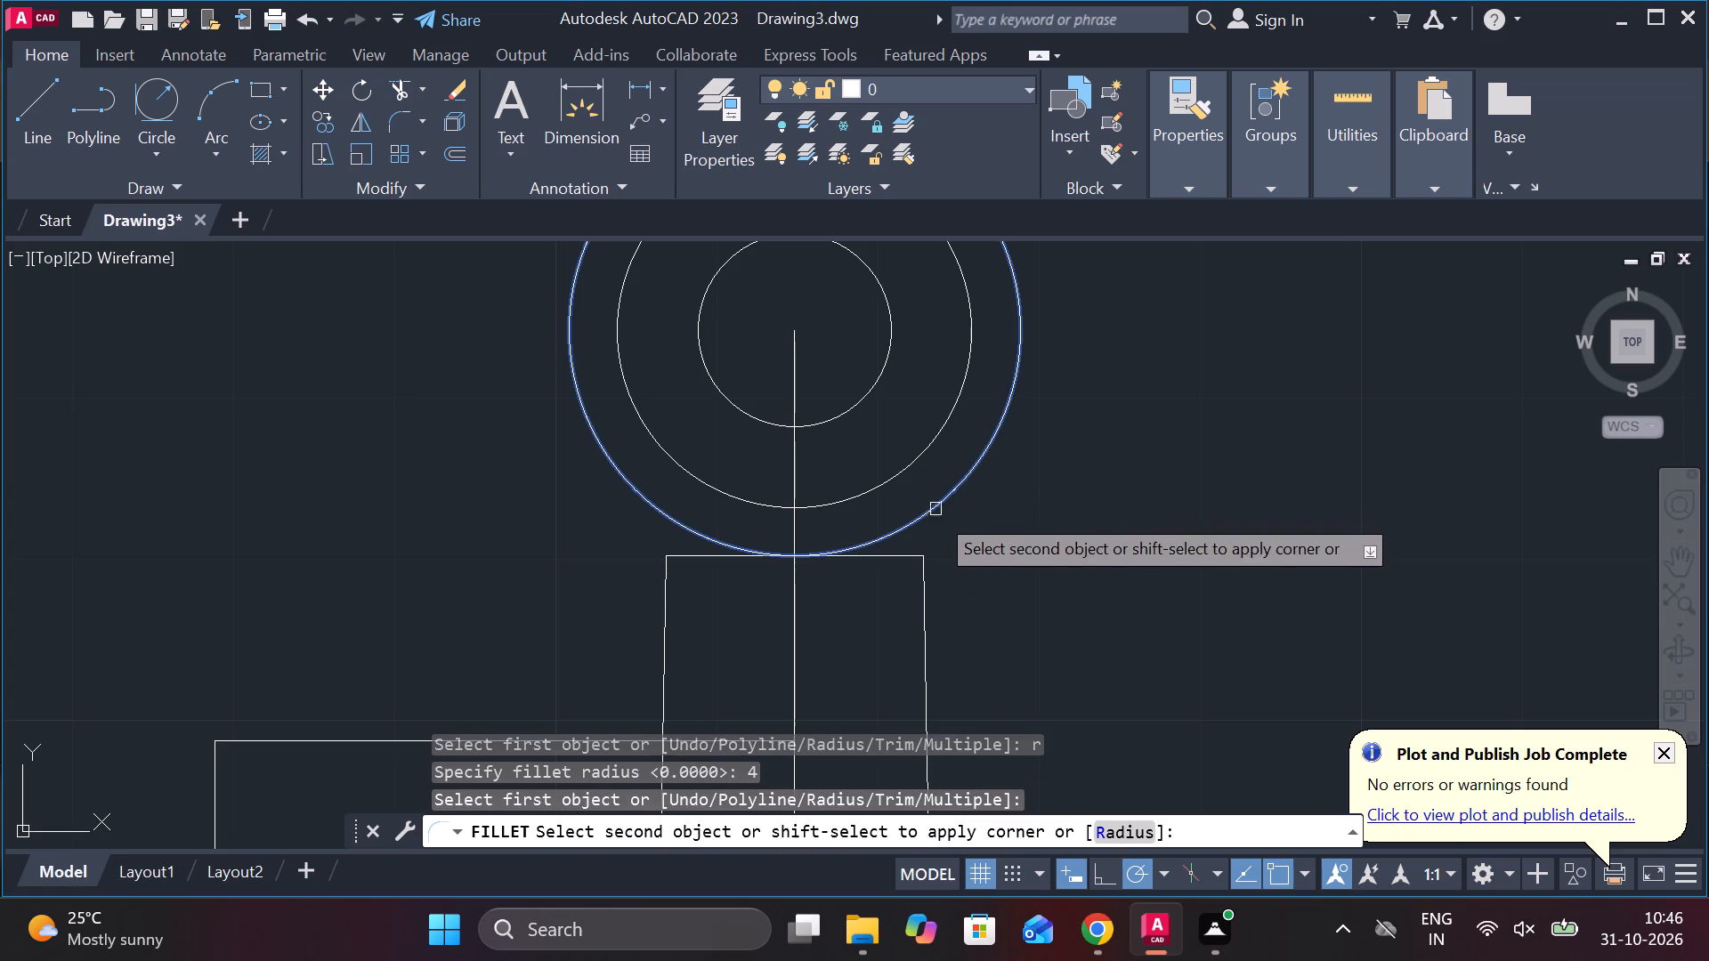
click(919, 579)
key(space)
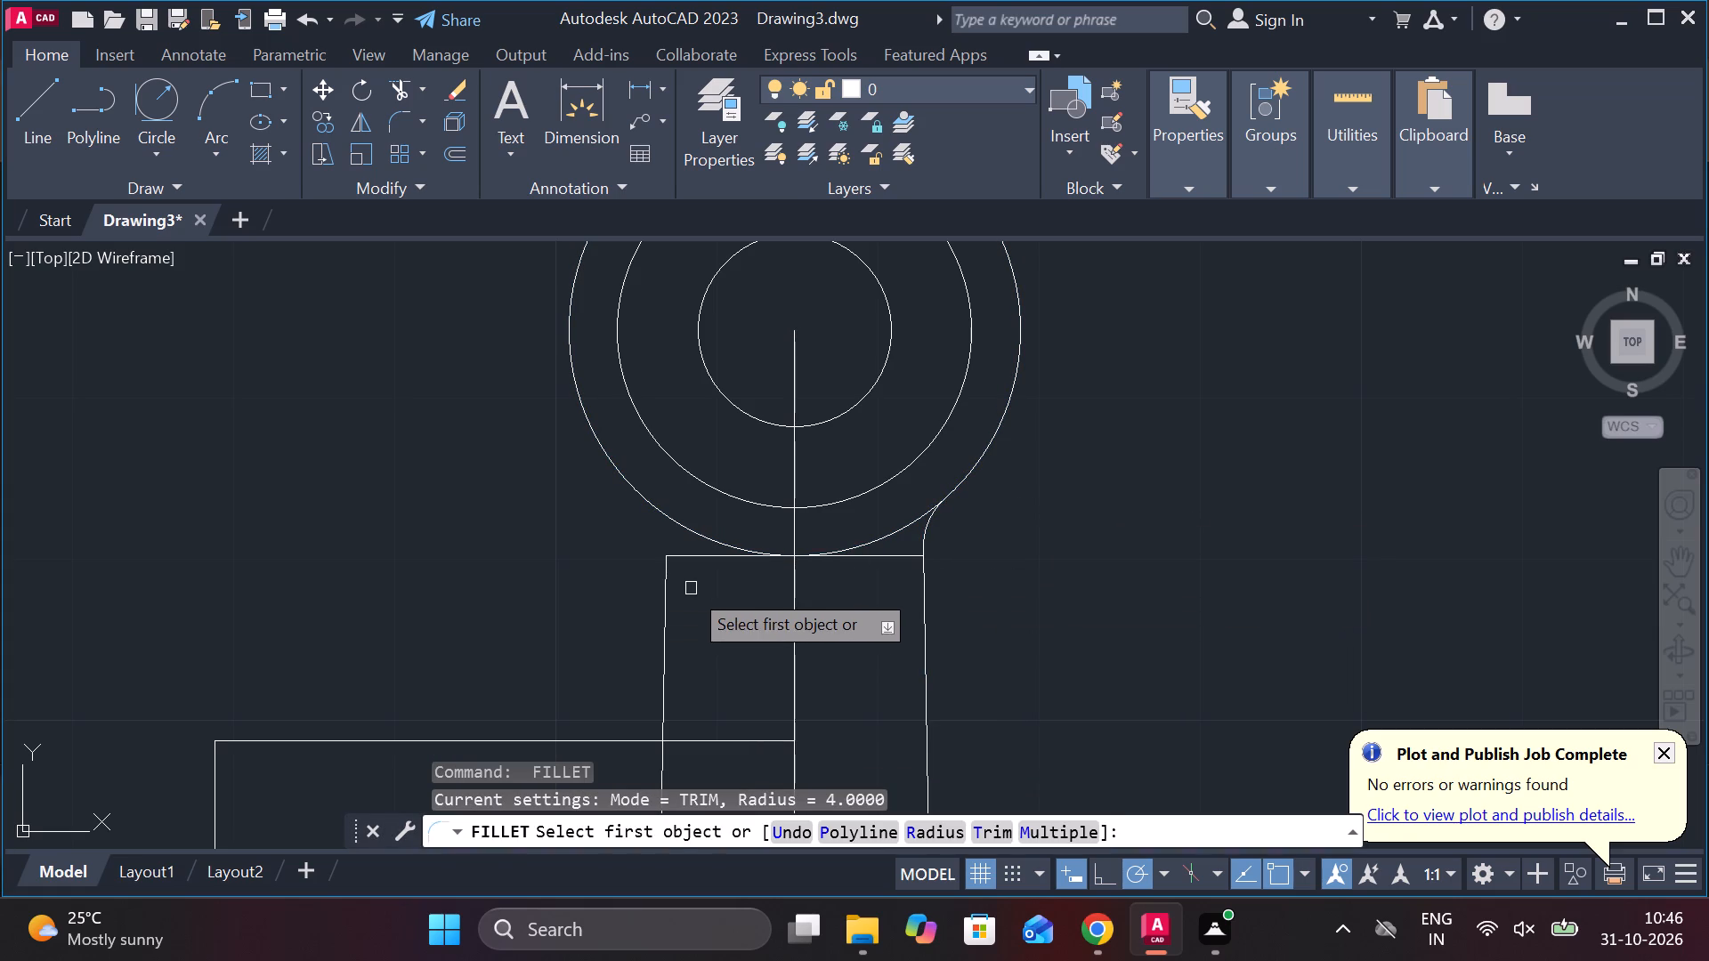
click(668, 580)
click(652, 505)
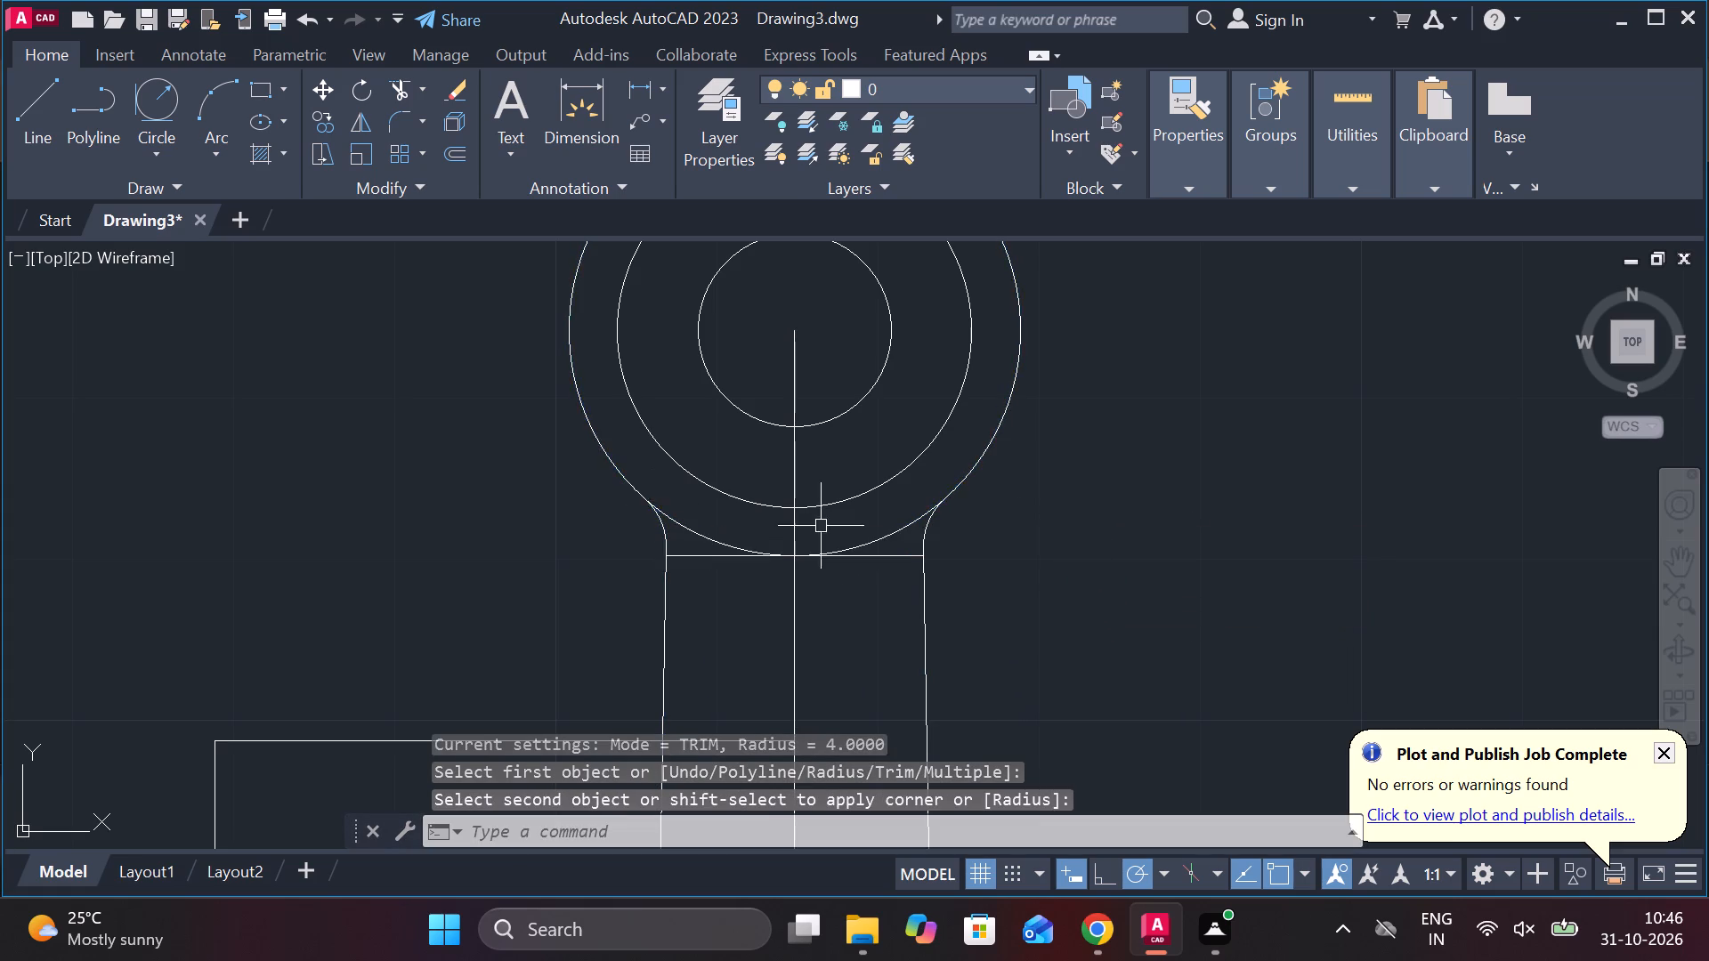
Erase the two 8-unit horizontal lines at the bottom of the outermost upper circle.
click(895, 559)
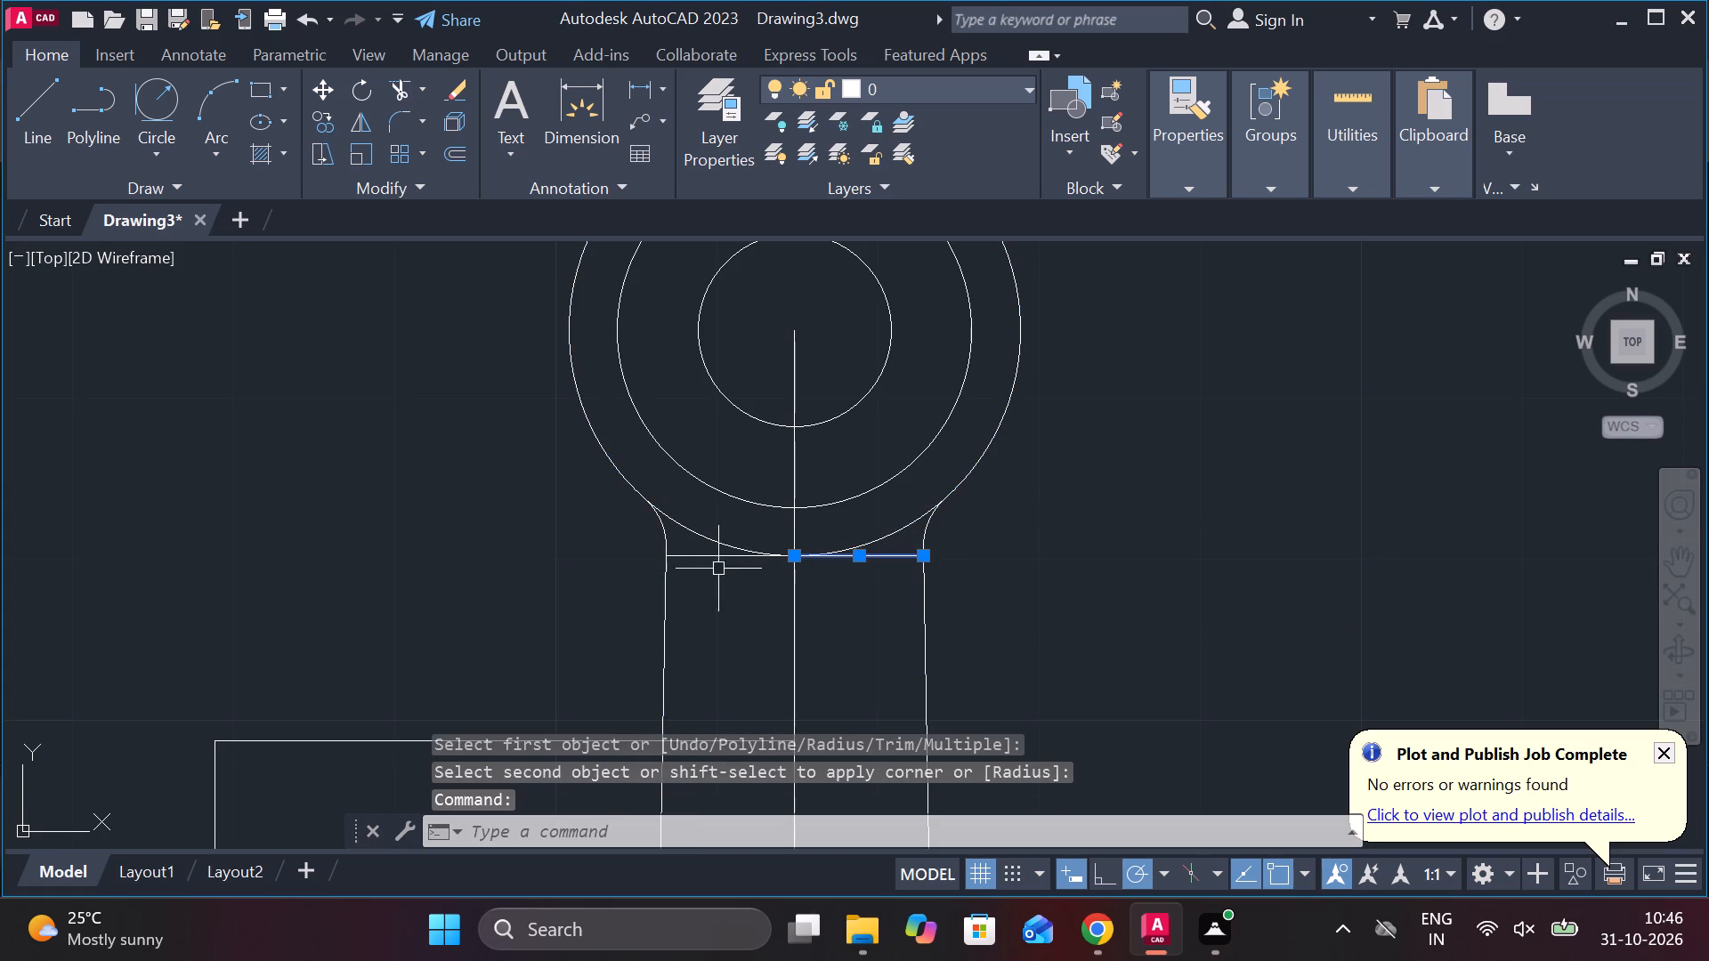
click(705, 553)
text(e)
key(space)
scroll(1113, 569, down, 2)
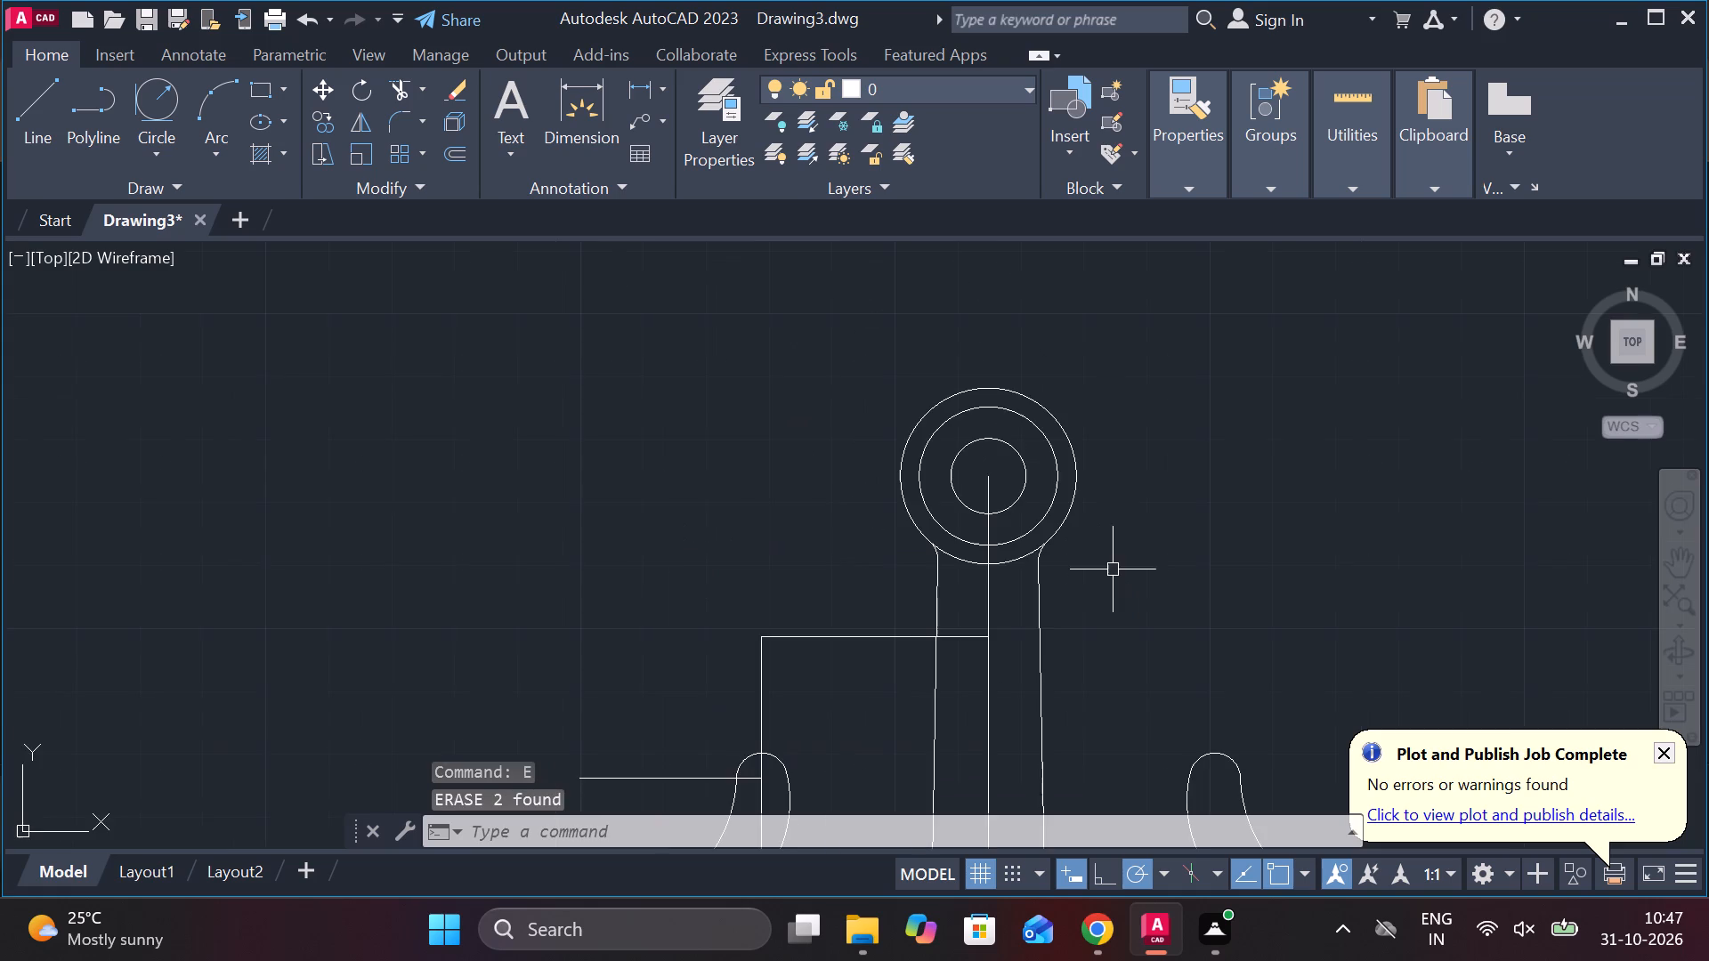
middle_drag(1117, 575, 1132, 530)
scroll(1145, 523, down, 2)
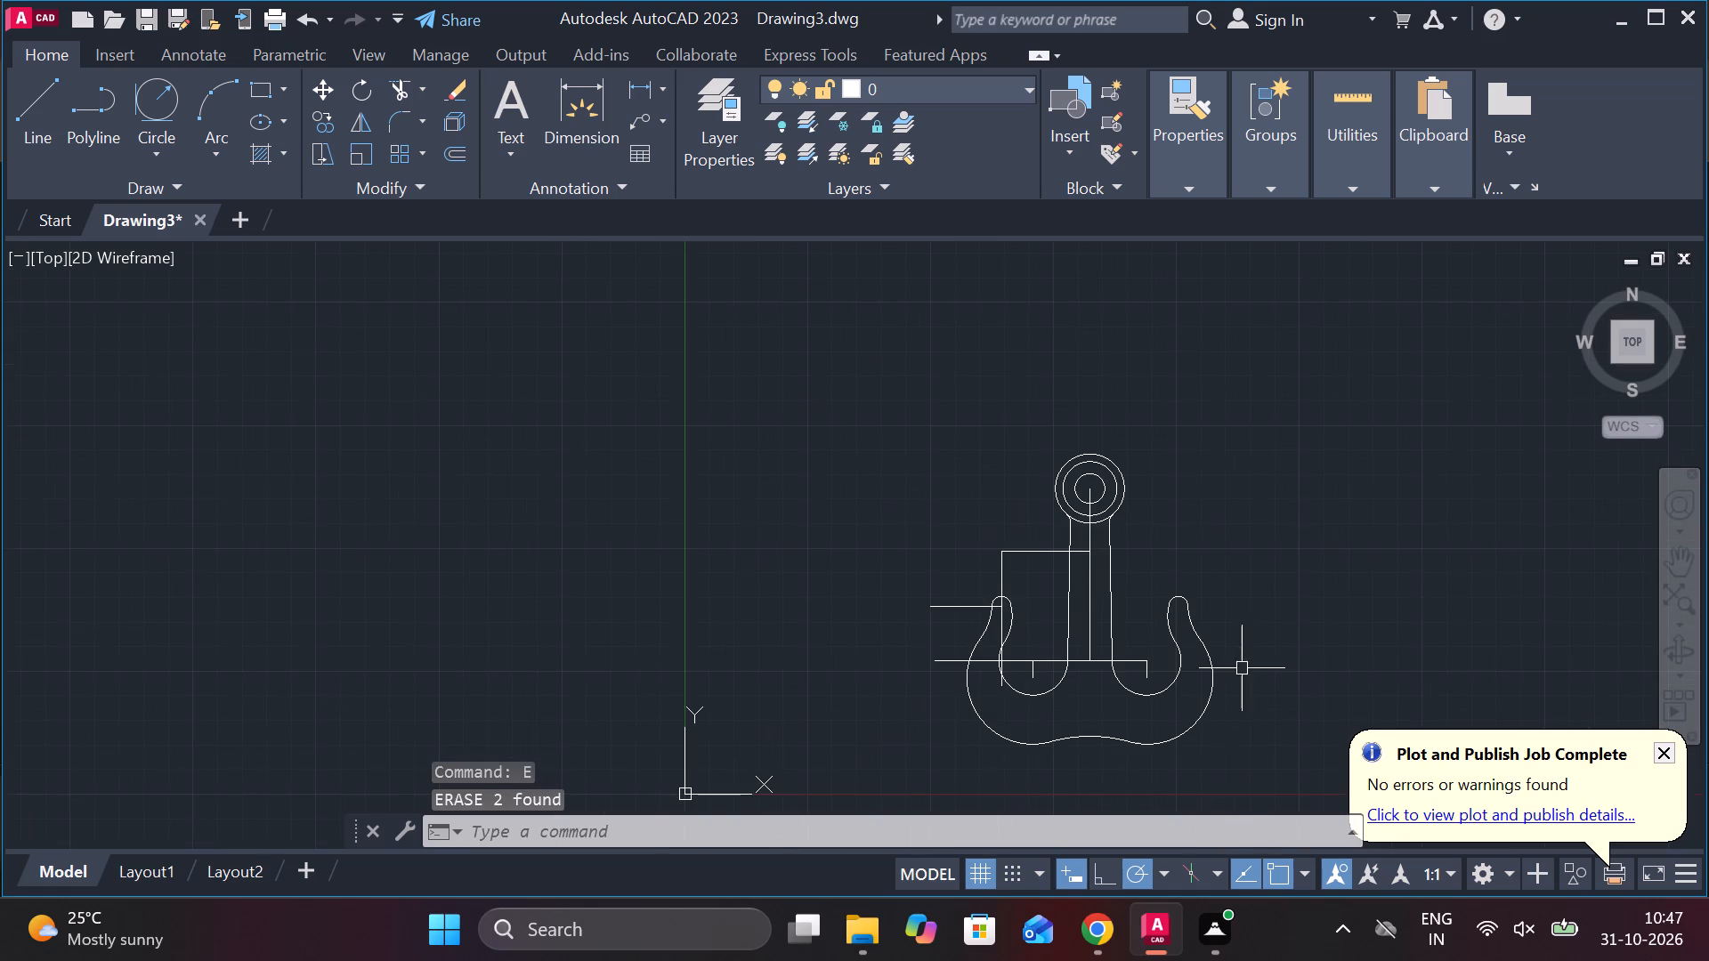
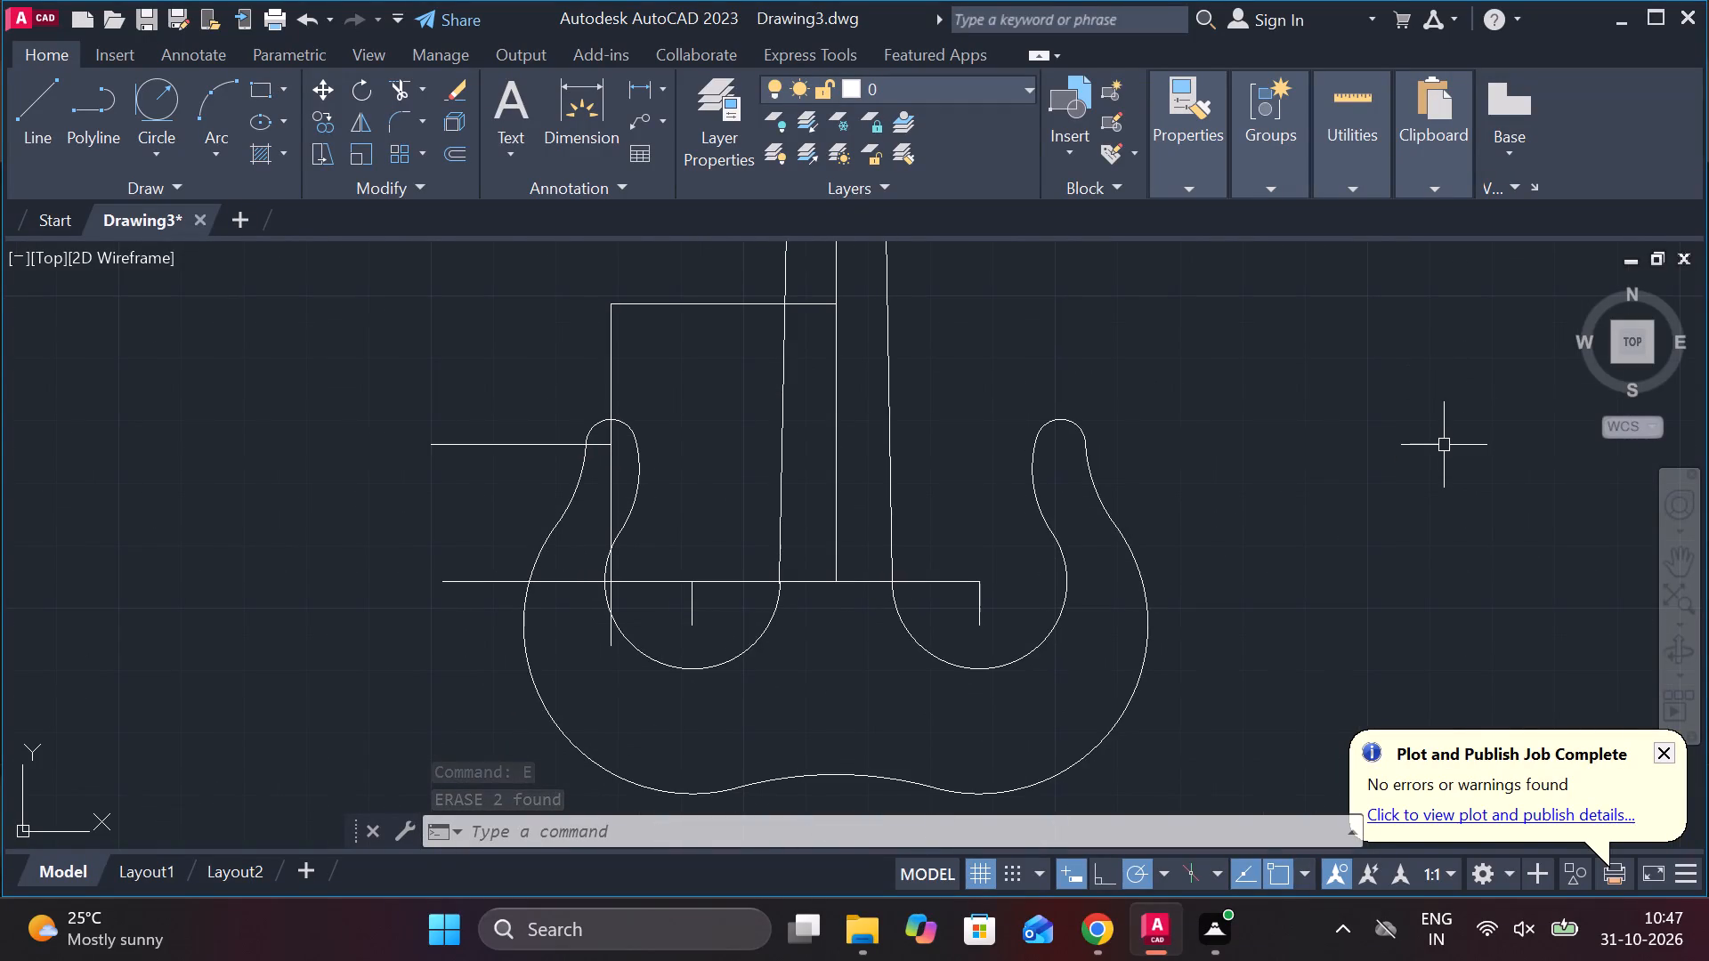
Join the two collinear horizontal lines through the inner hook arc centres into one line.
click(938, 579)
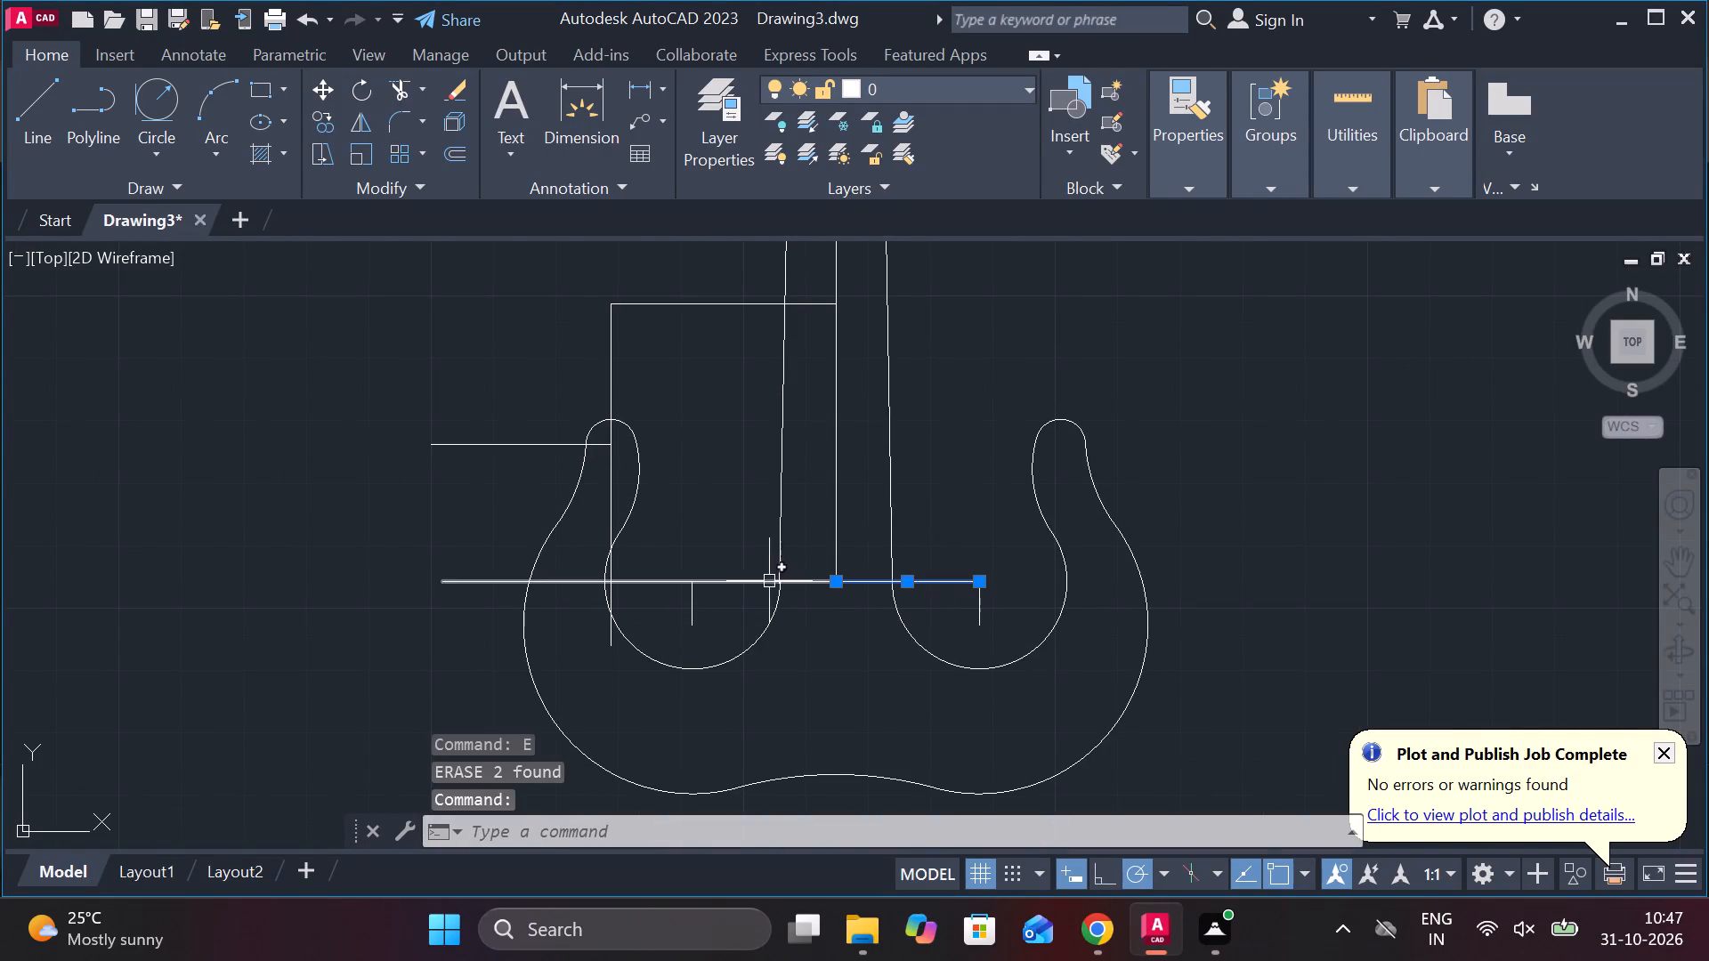
click(741, 581)
key(j)
key(Return)
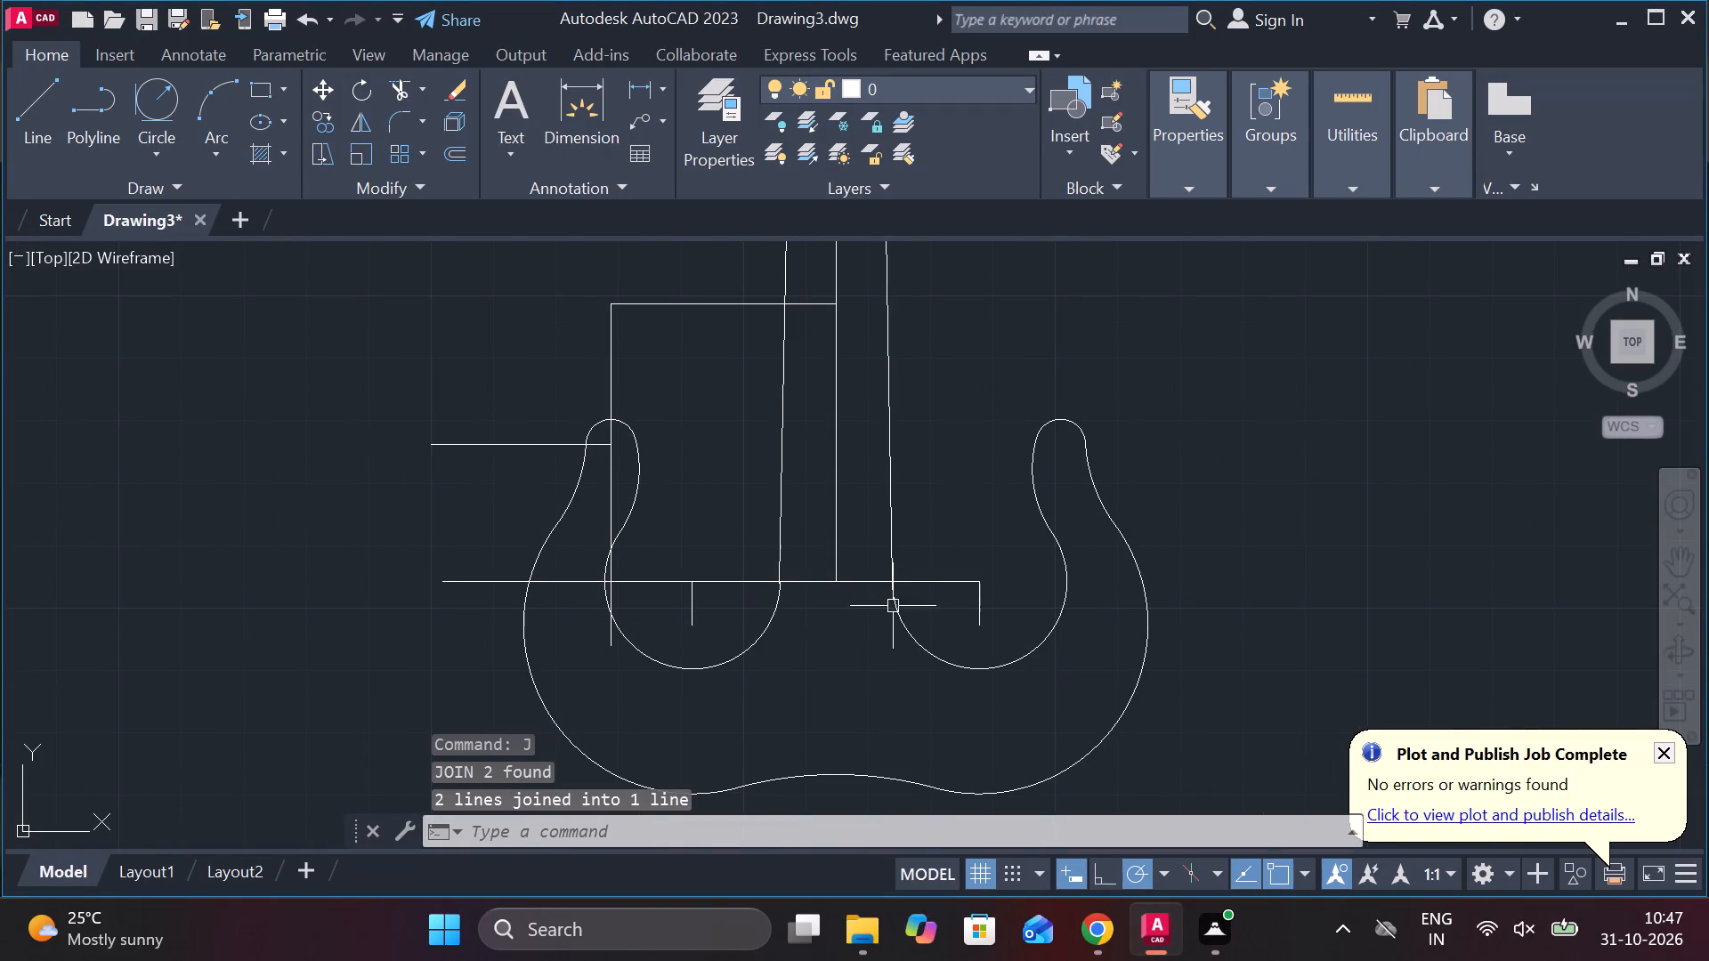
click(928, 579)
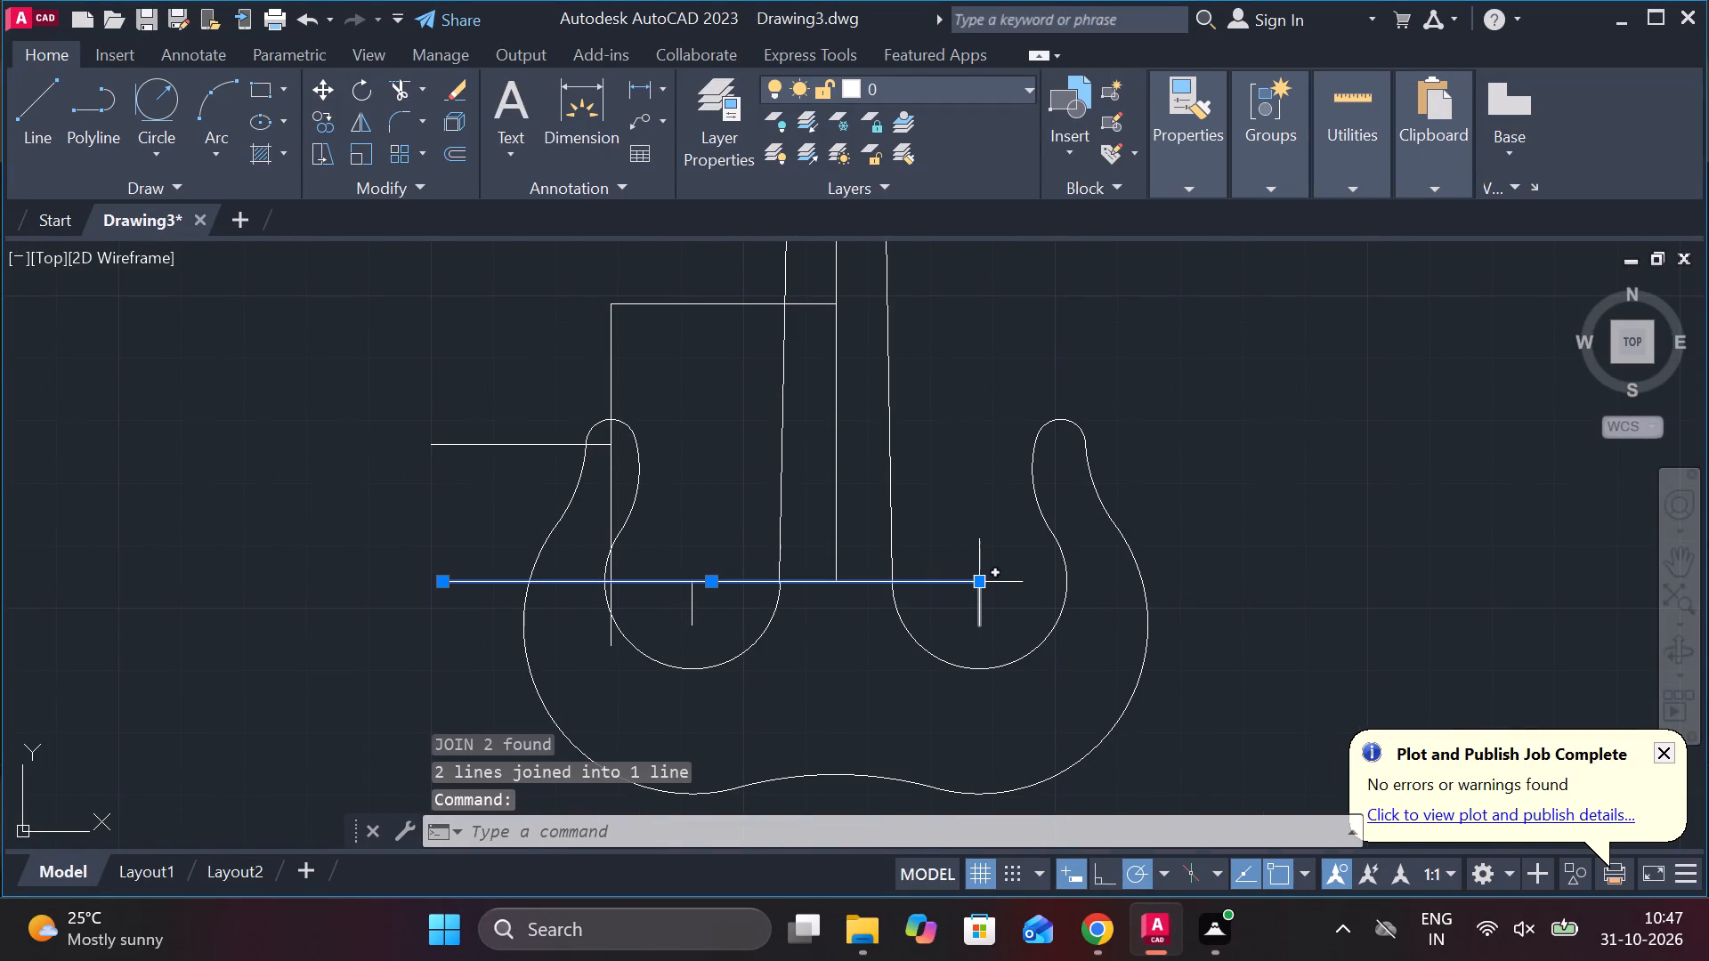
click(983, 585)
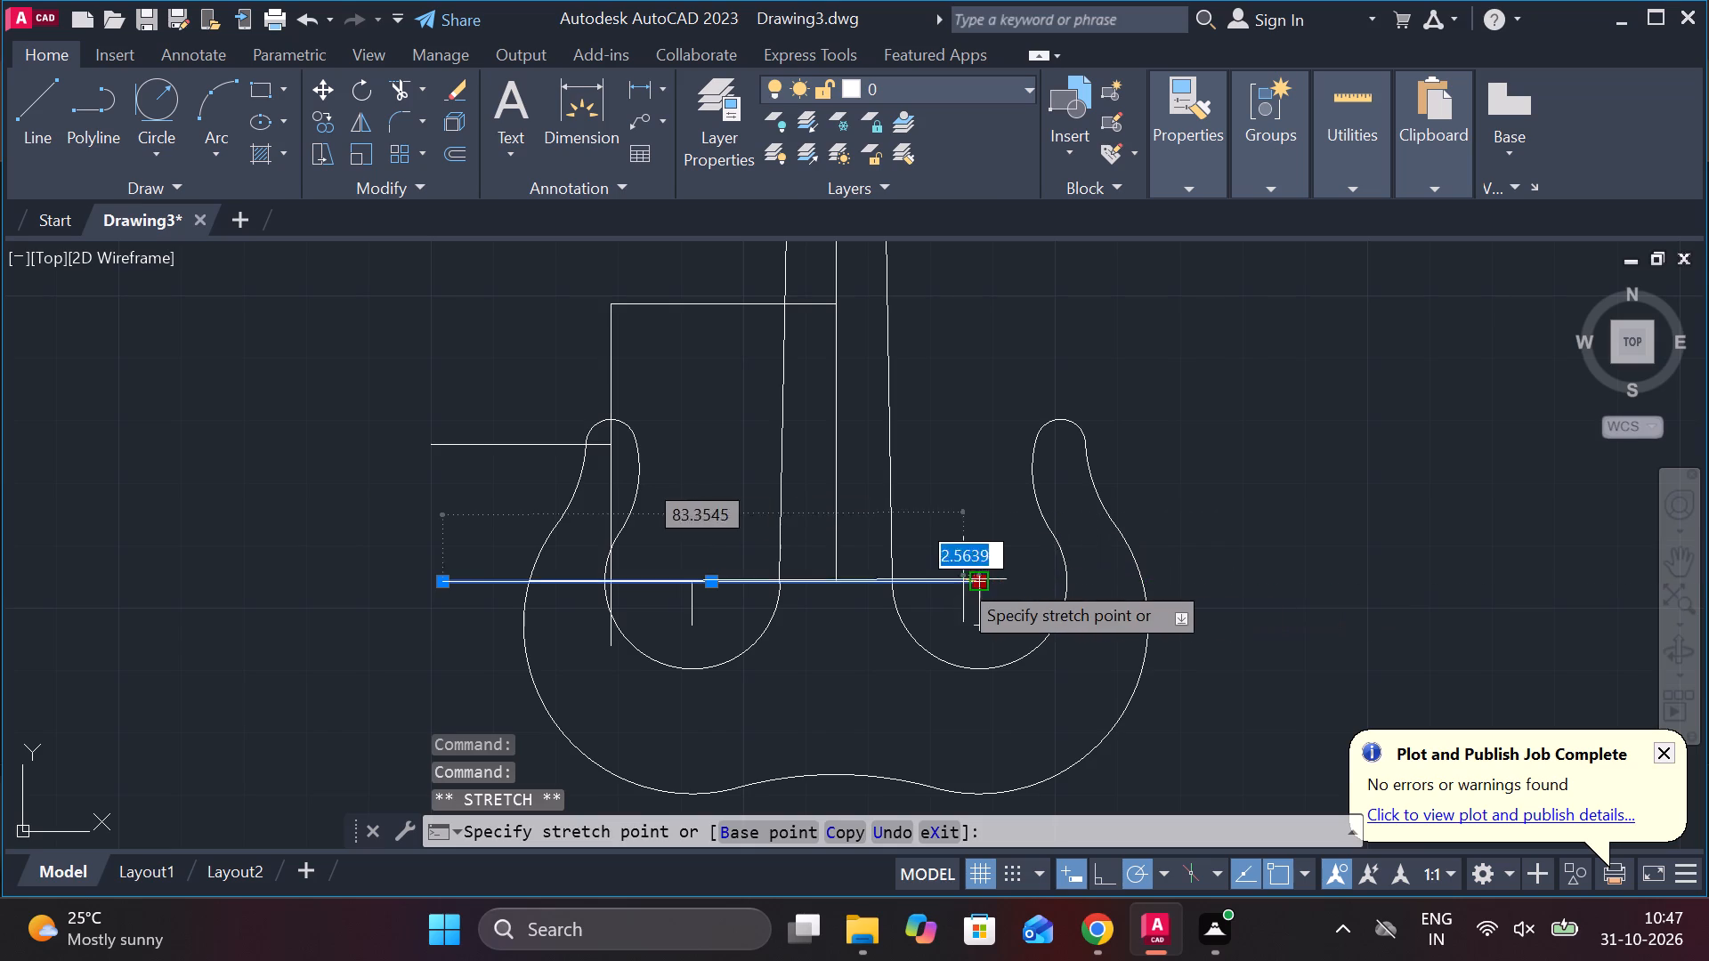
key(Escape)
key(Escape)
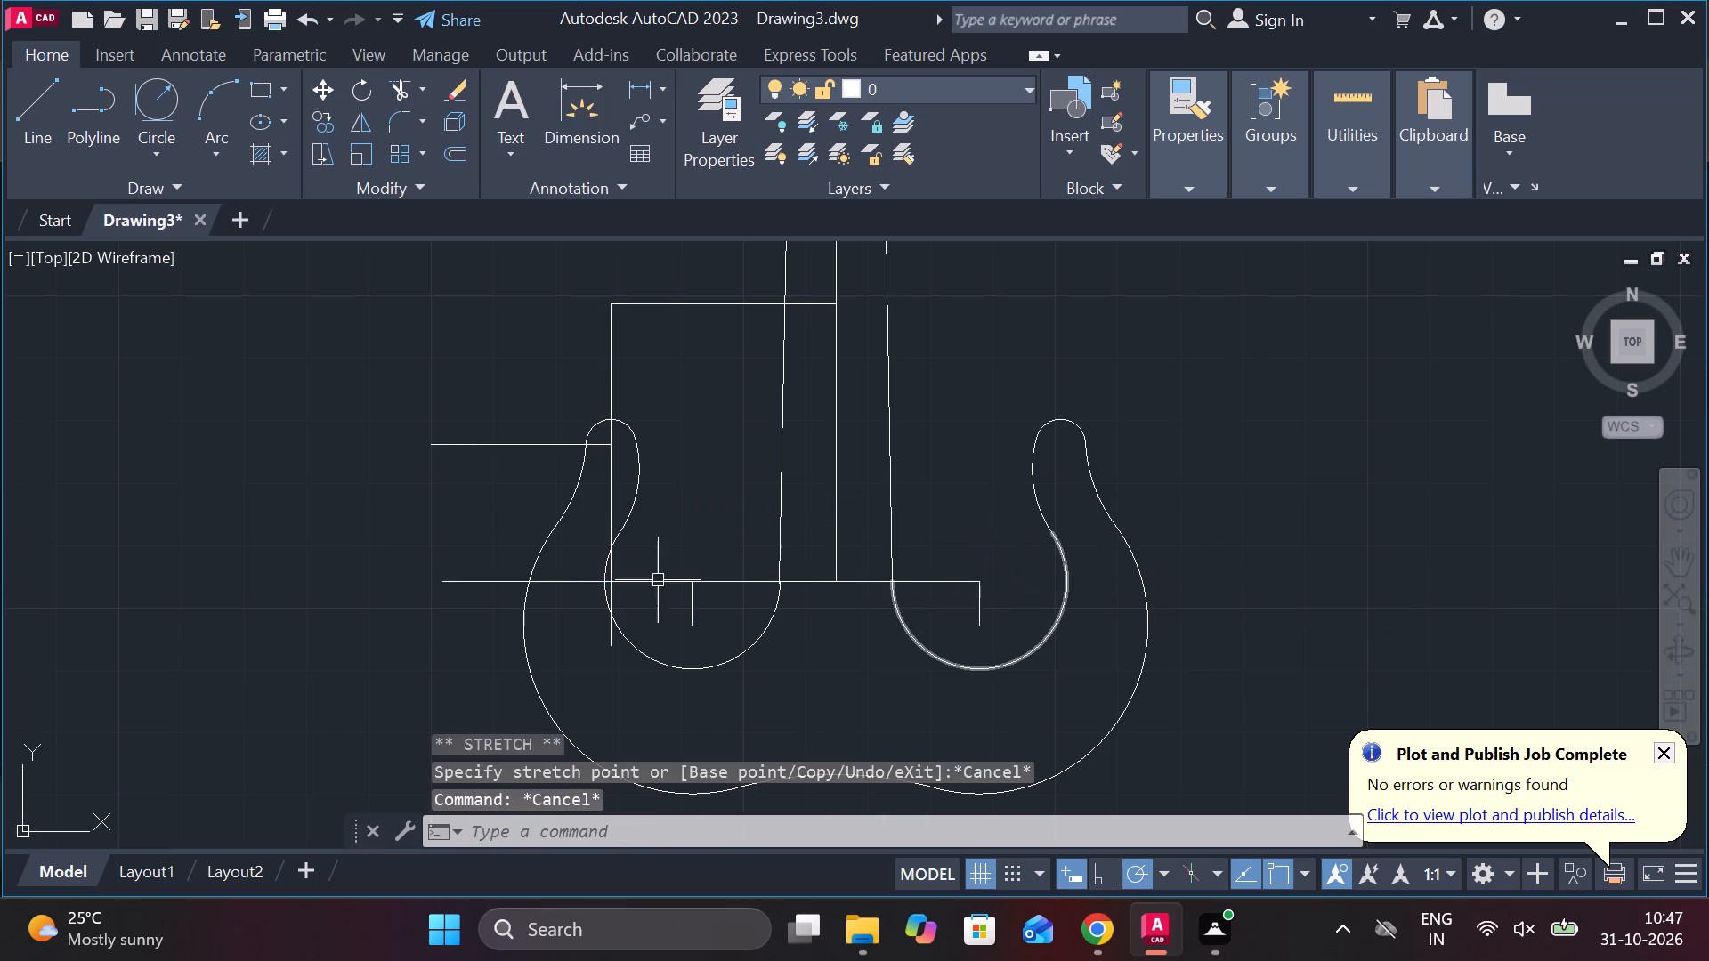
Load the CENTER linetype from acadiso.lin into the drawing.
click(1202, 182)
click(1352, 277)
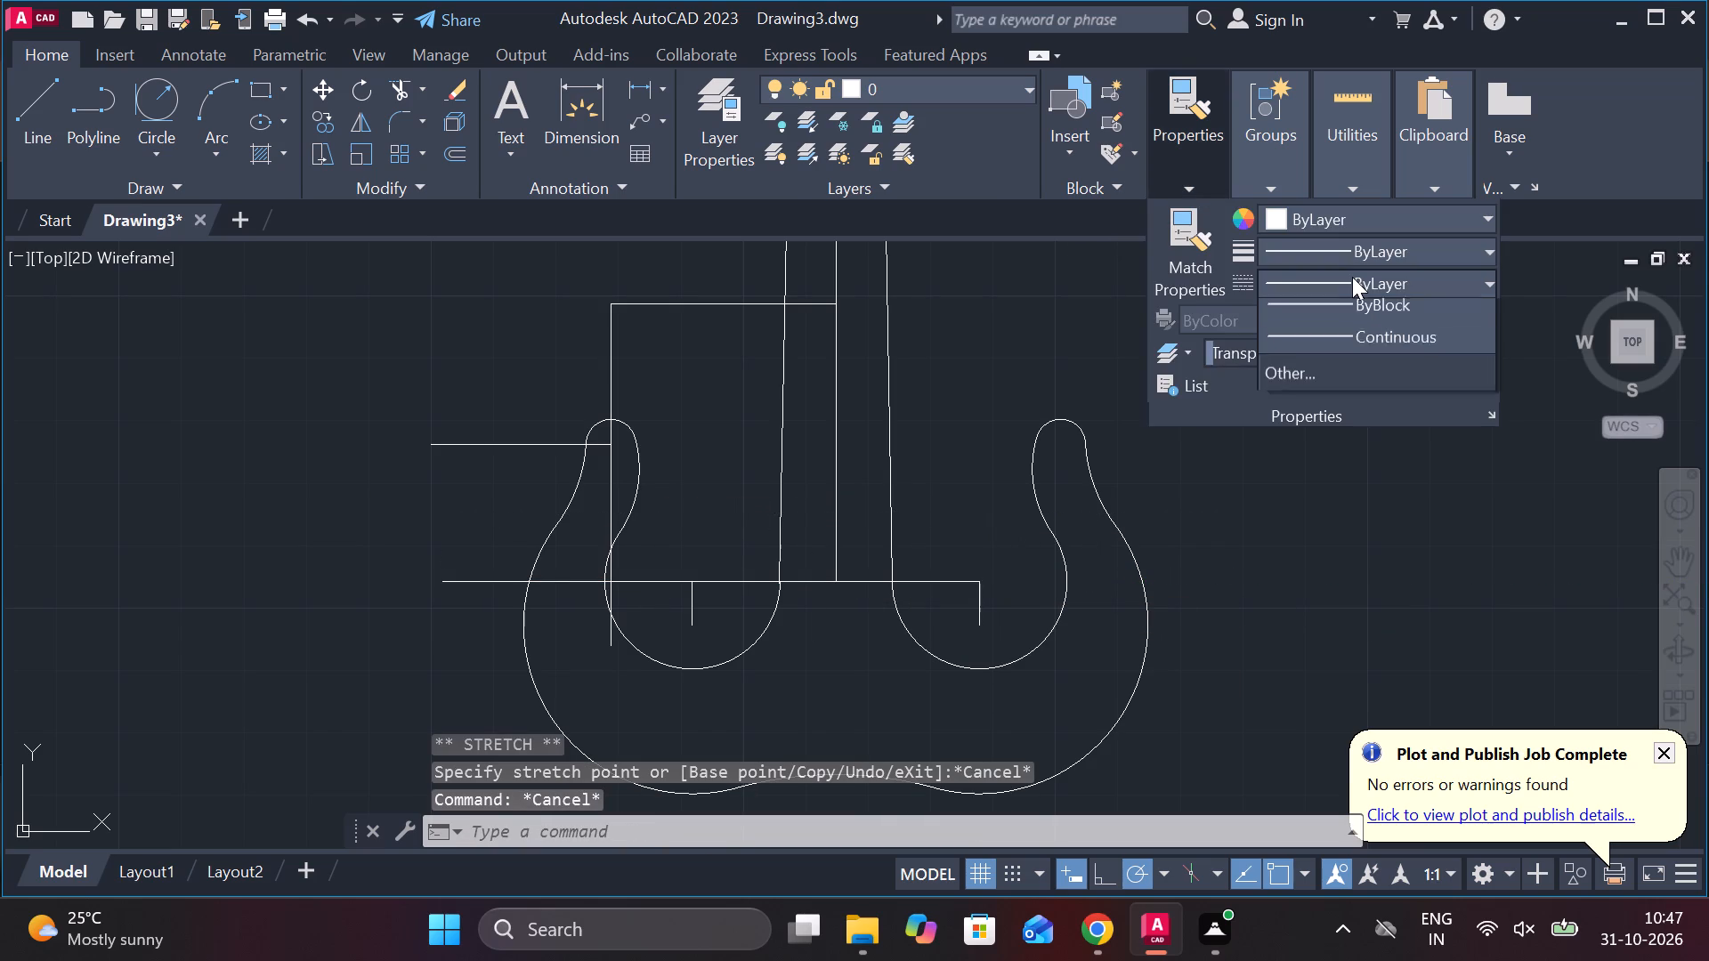
click(1278, 411)
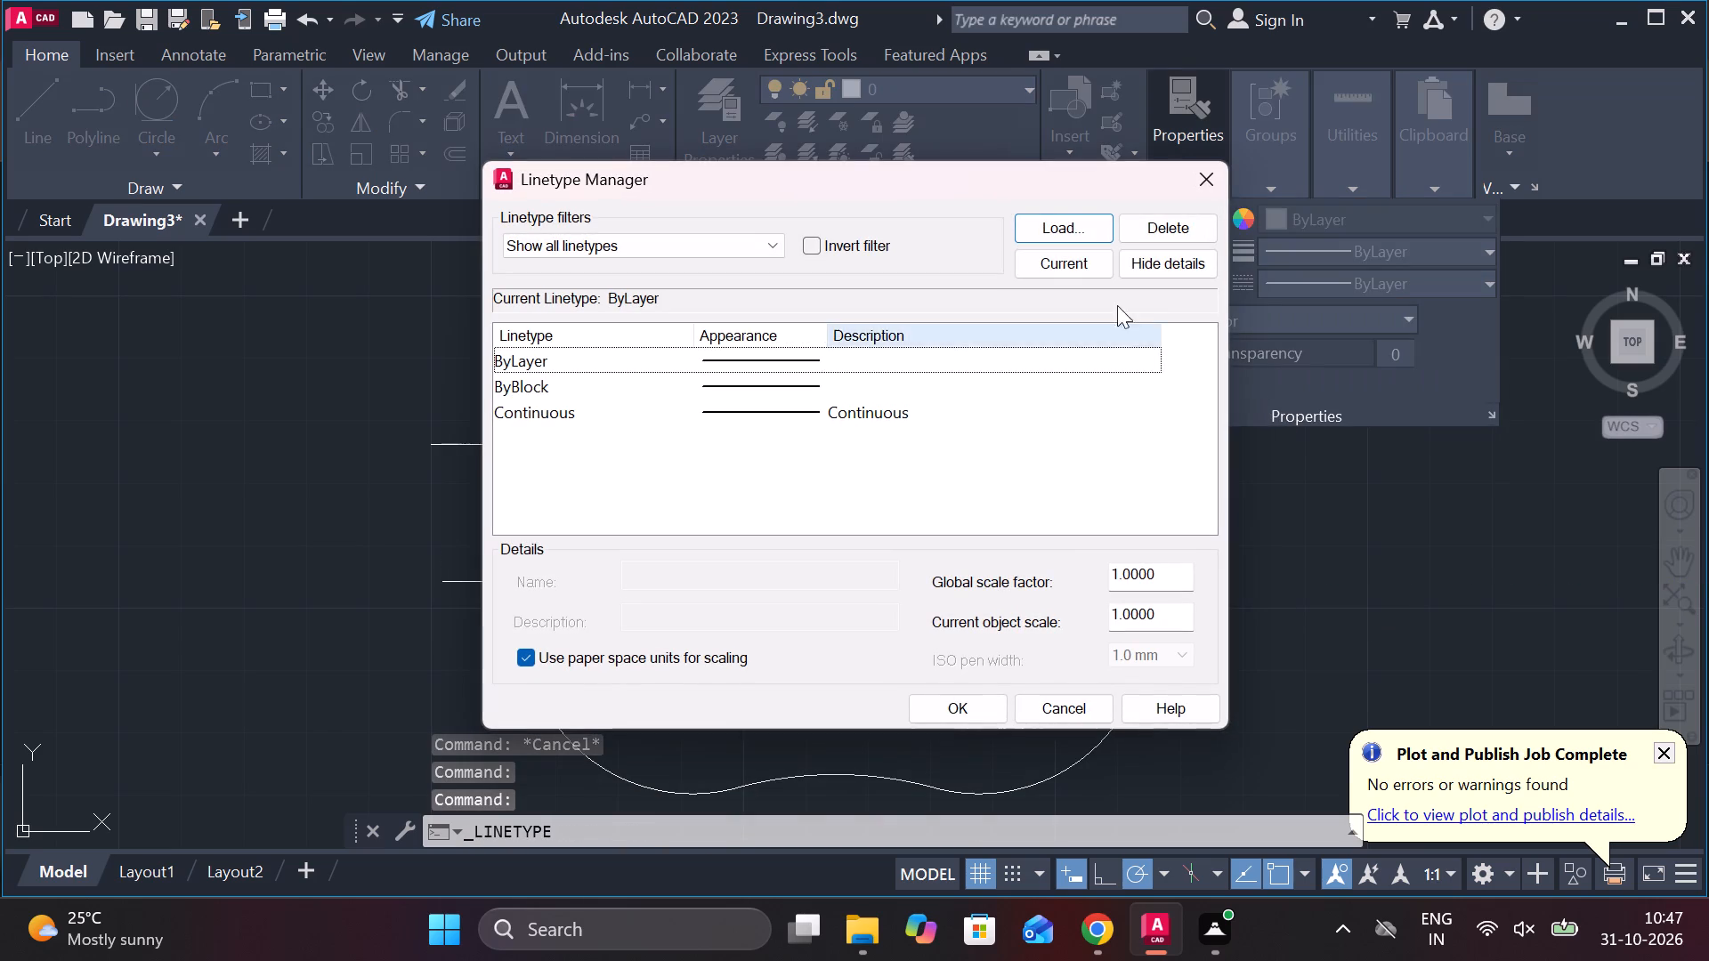
click(1055, 221)
scroll(817, 406, down, 3)
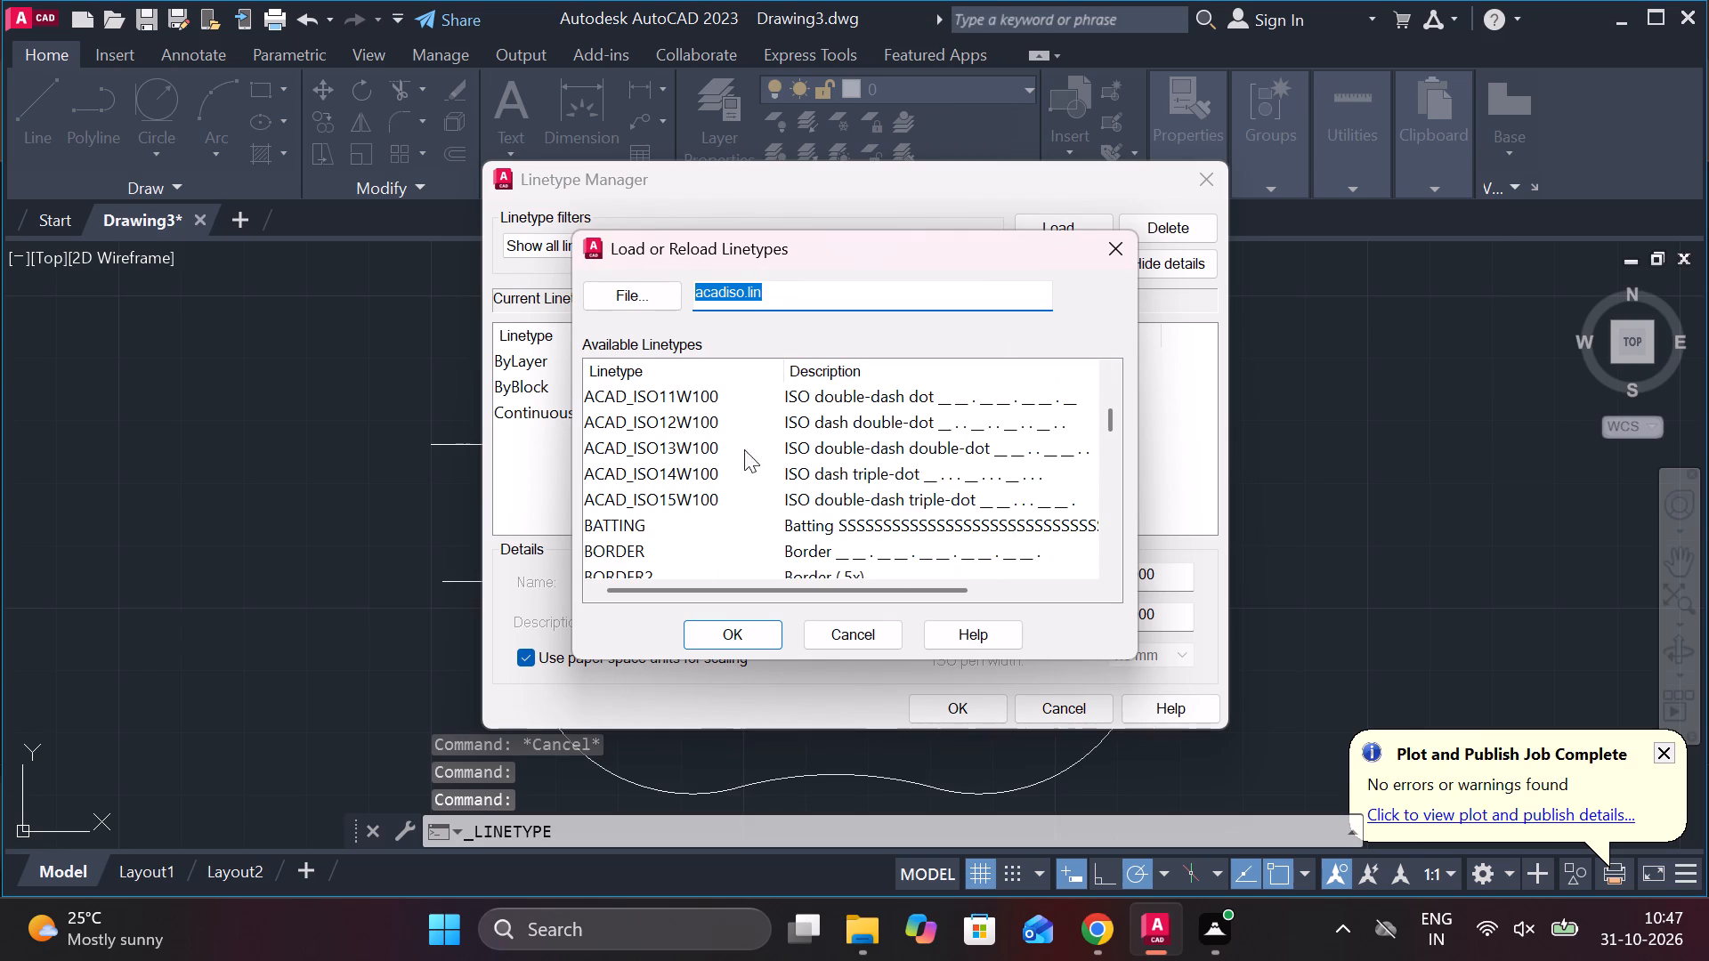
scroll(677, 487, down, 1)
click(653, 545)
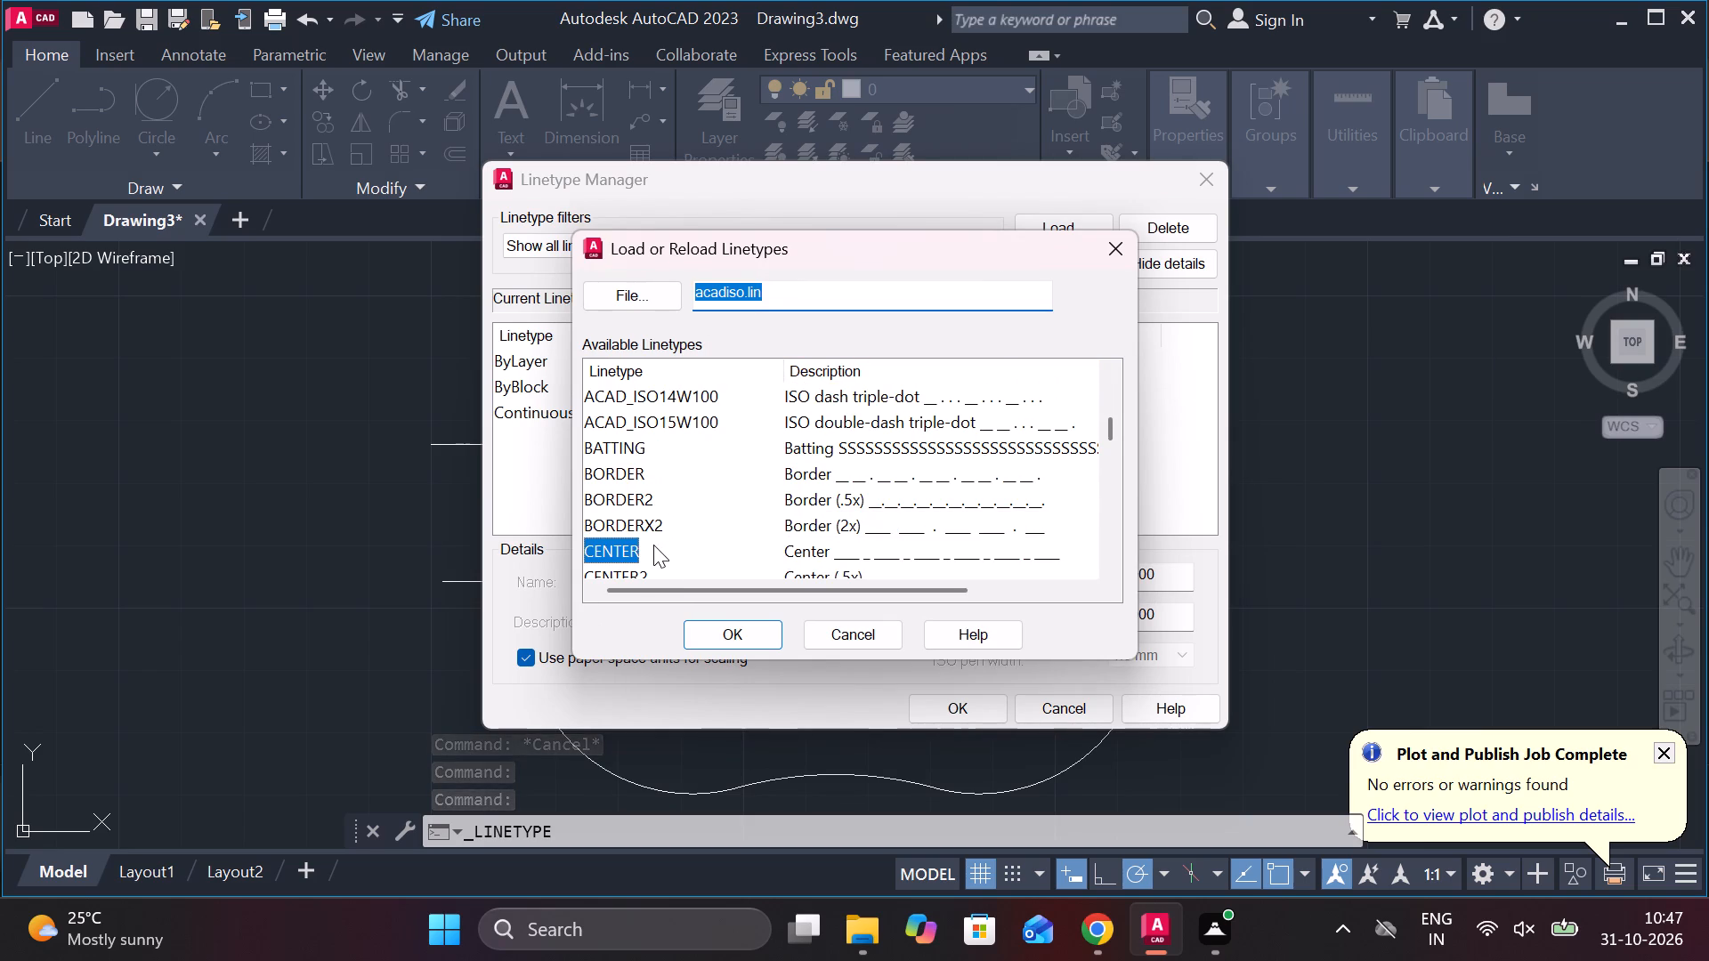
click(695, 618)
click(708, 624)
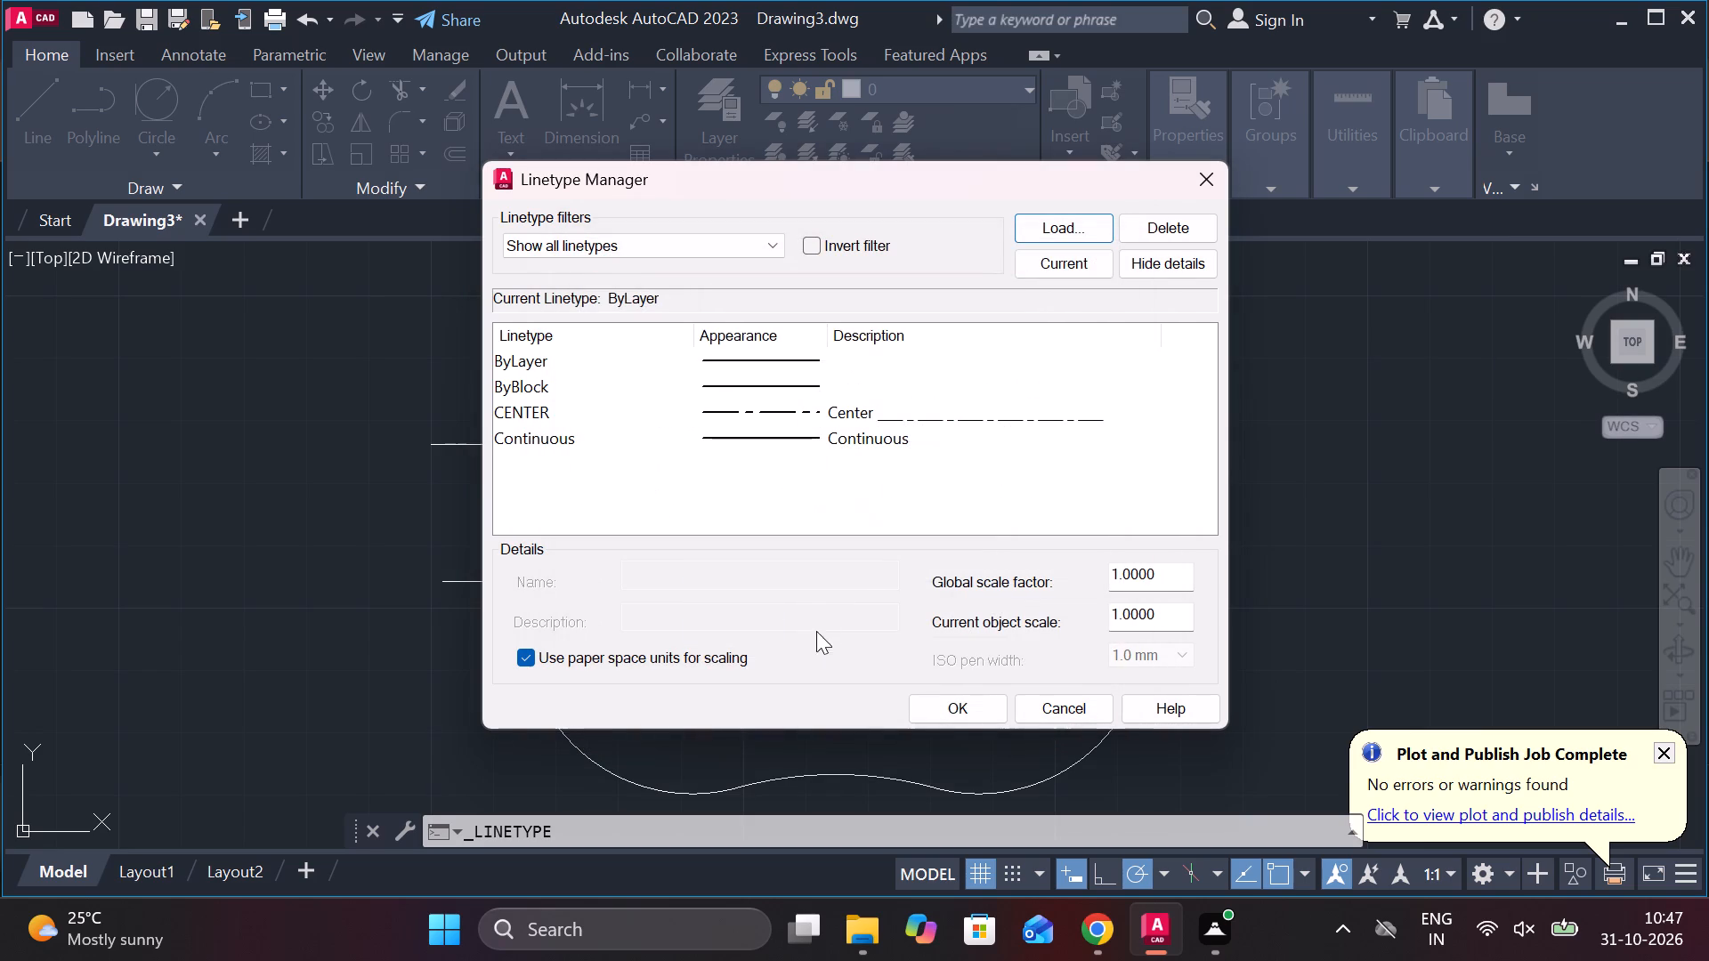
Set the linetype global scale factor to 0.5 and the current object scale to 0.5.
drag(1164, 575, 1138, 575)
drag(1138, 575, 1086, 575)
key(period)
key(5)
drag(1166, 615, 1078, 618)
key(period)
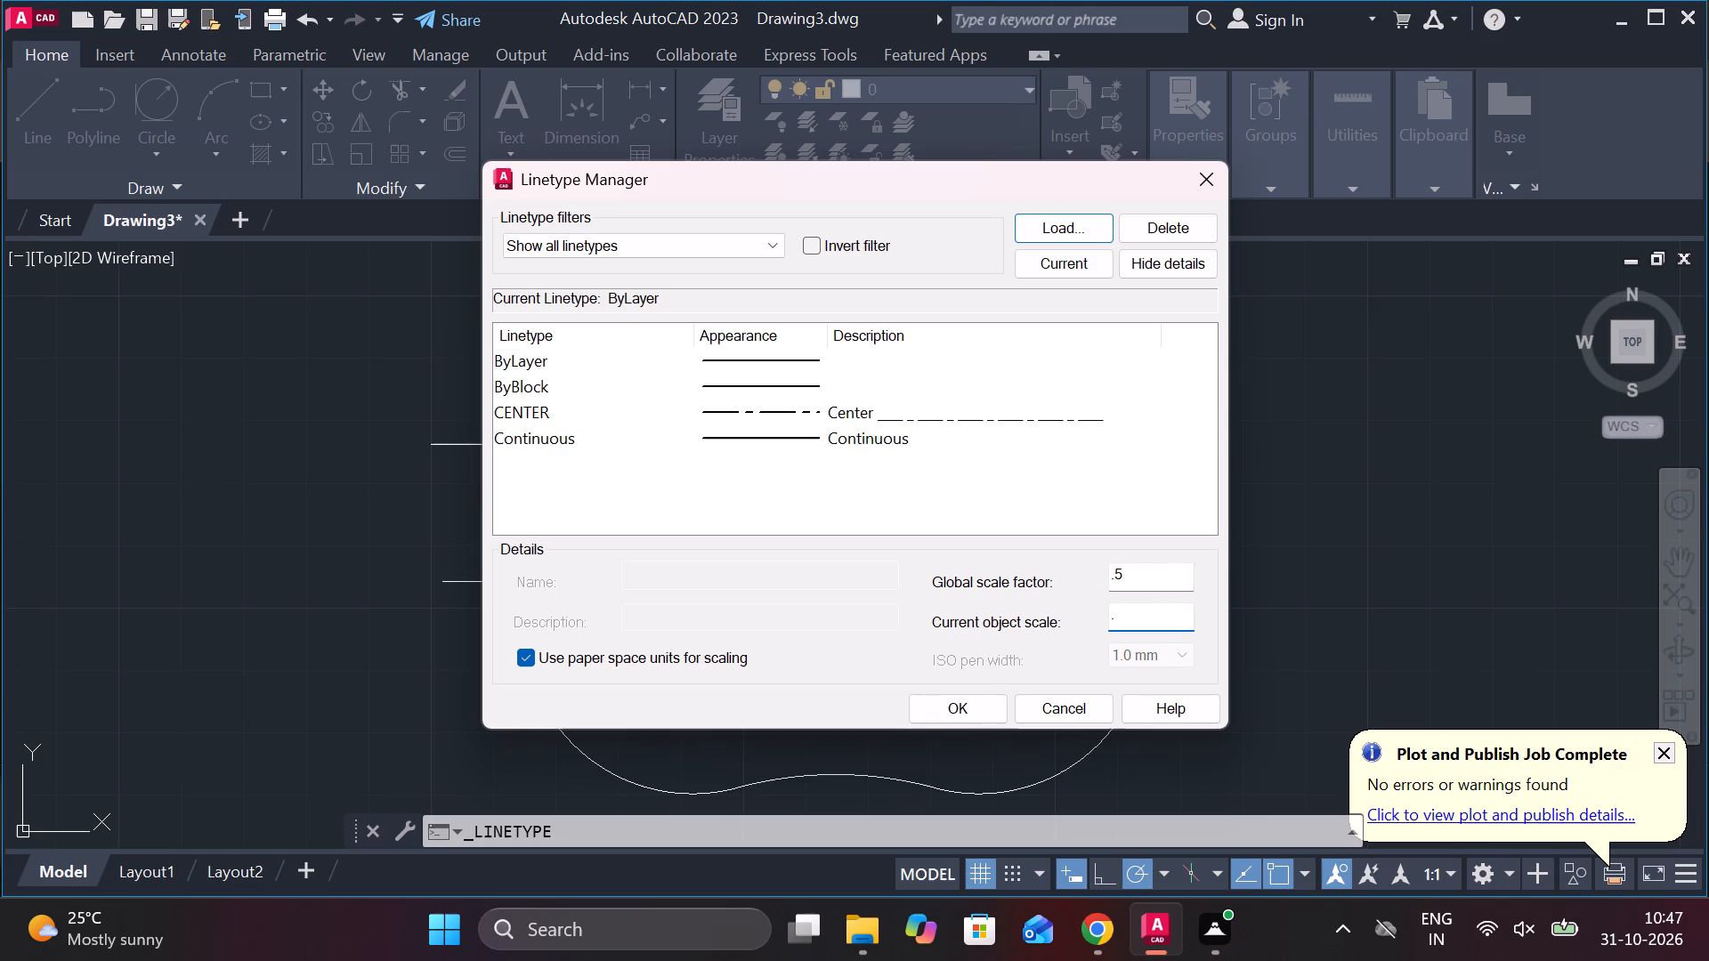
key(5)
click(964, 707)
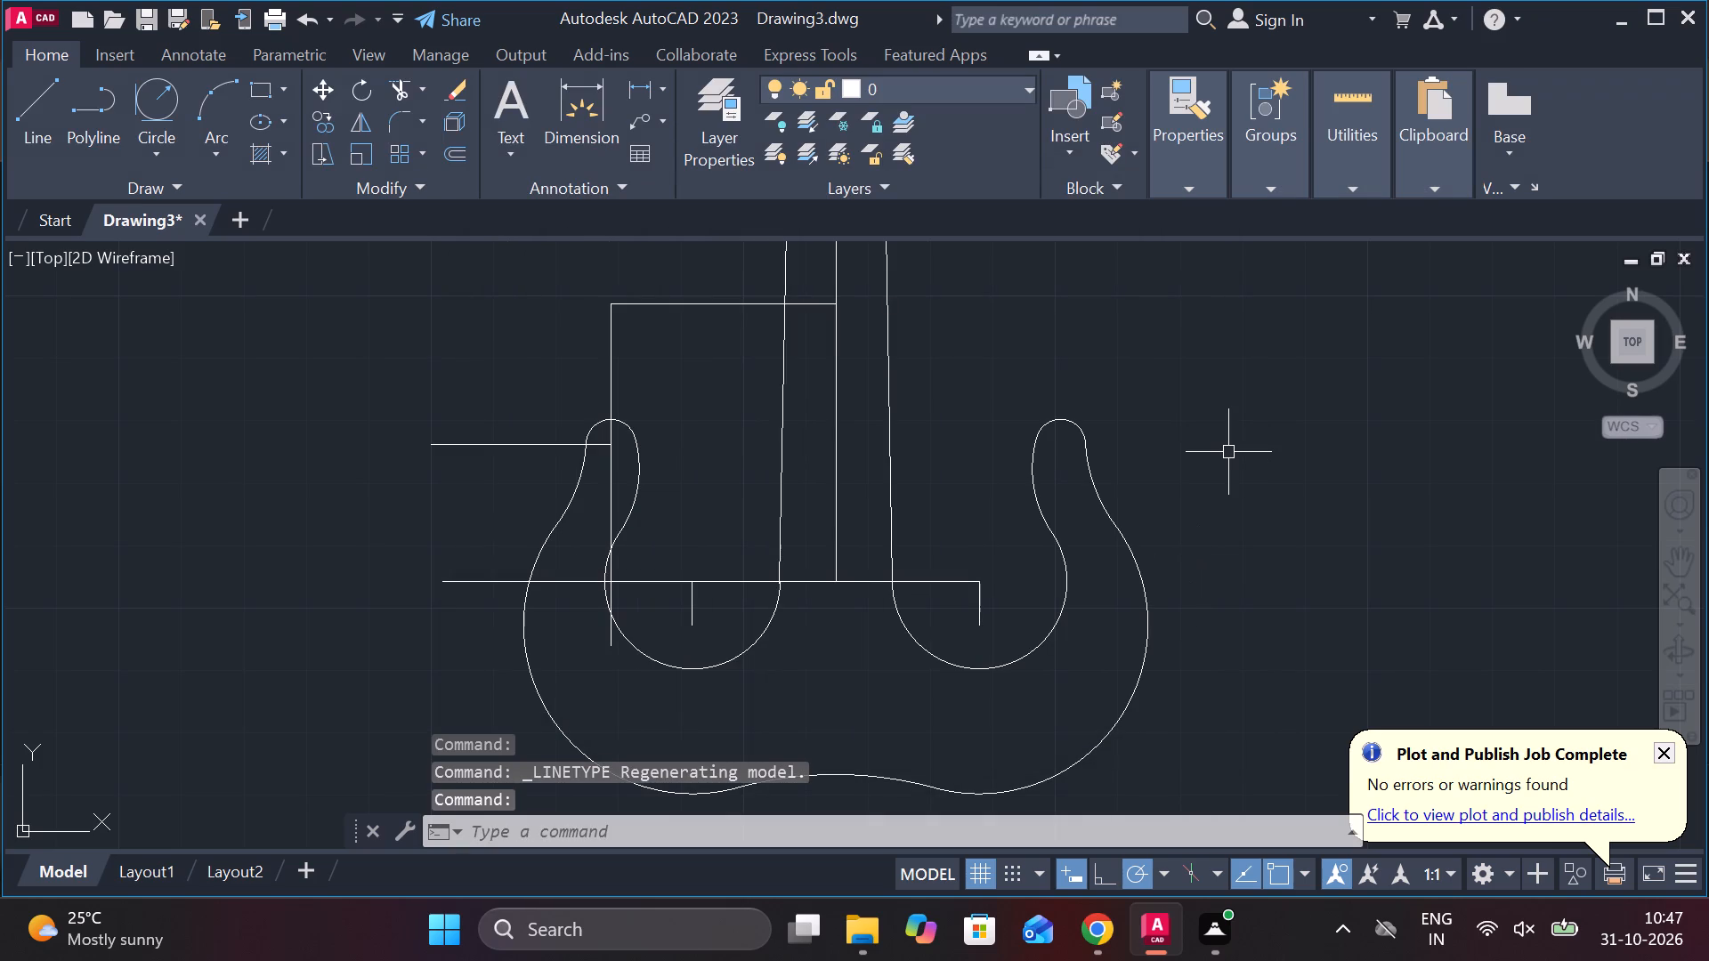
Assign the CENTER linetype to the left hook tip's horizontal line and the joined horizontal line through the inner arc centres.
click(518, 443)
click(499, 578)
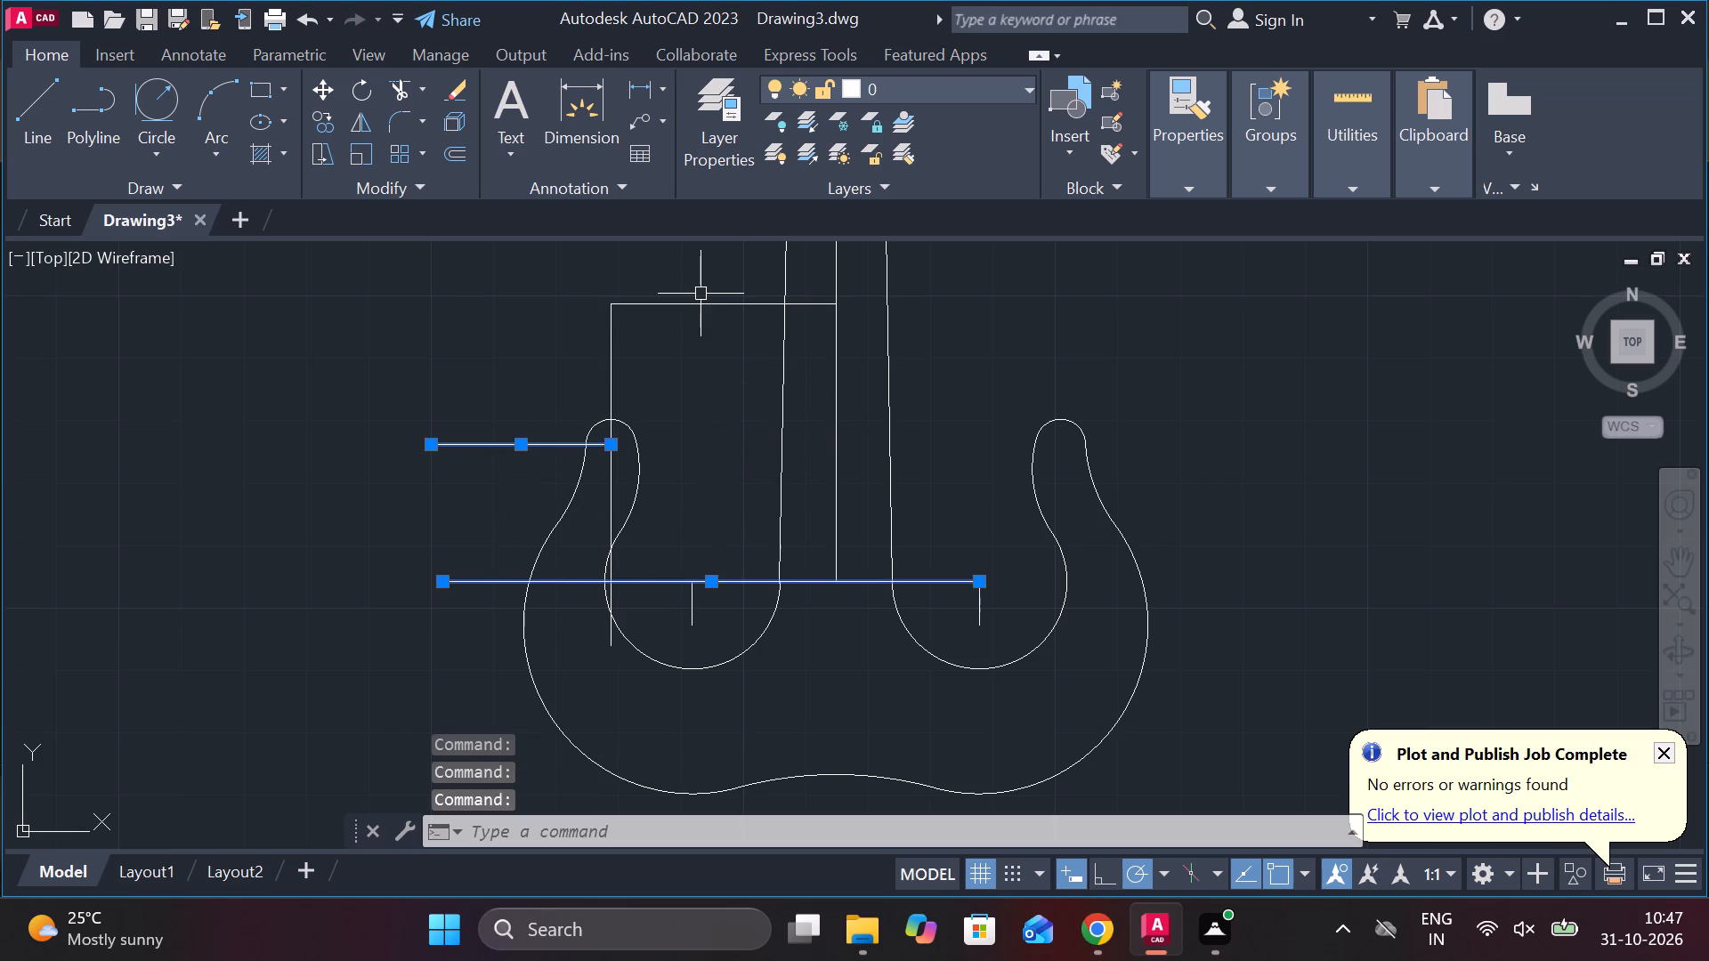
middle_drag(733, 335, 765, 412)
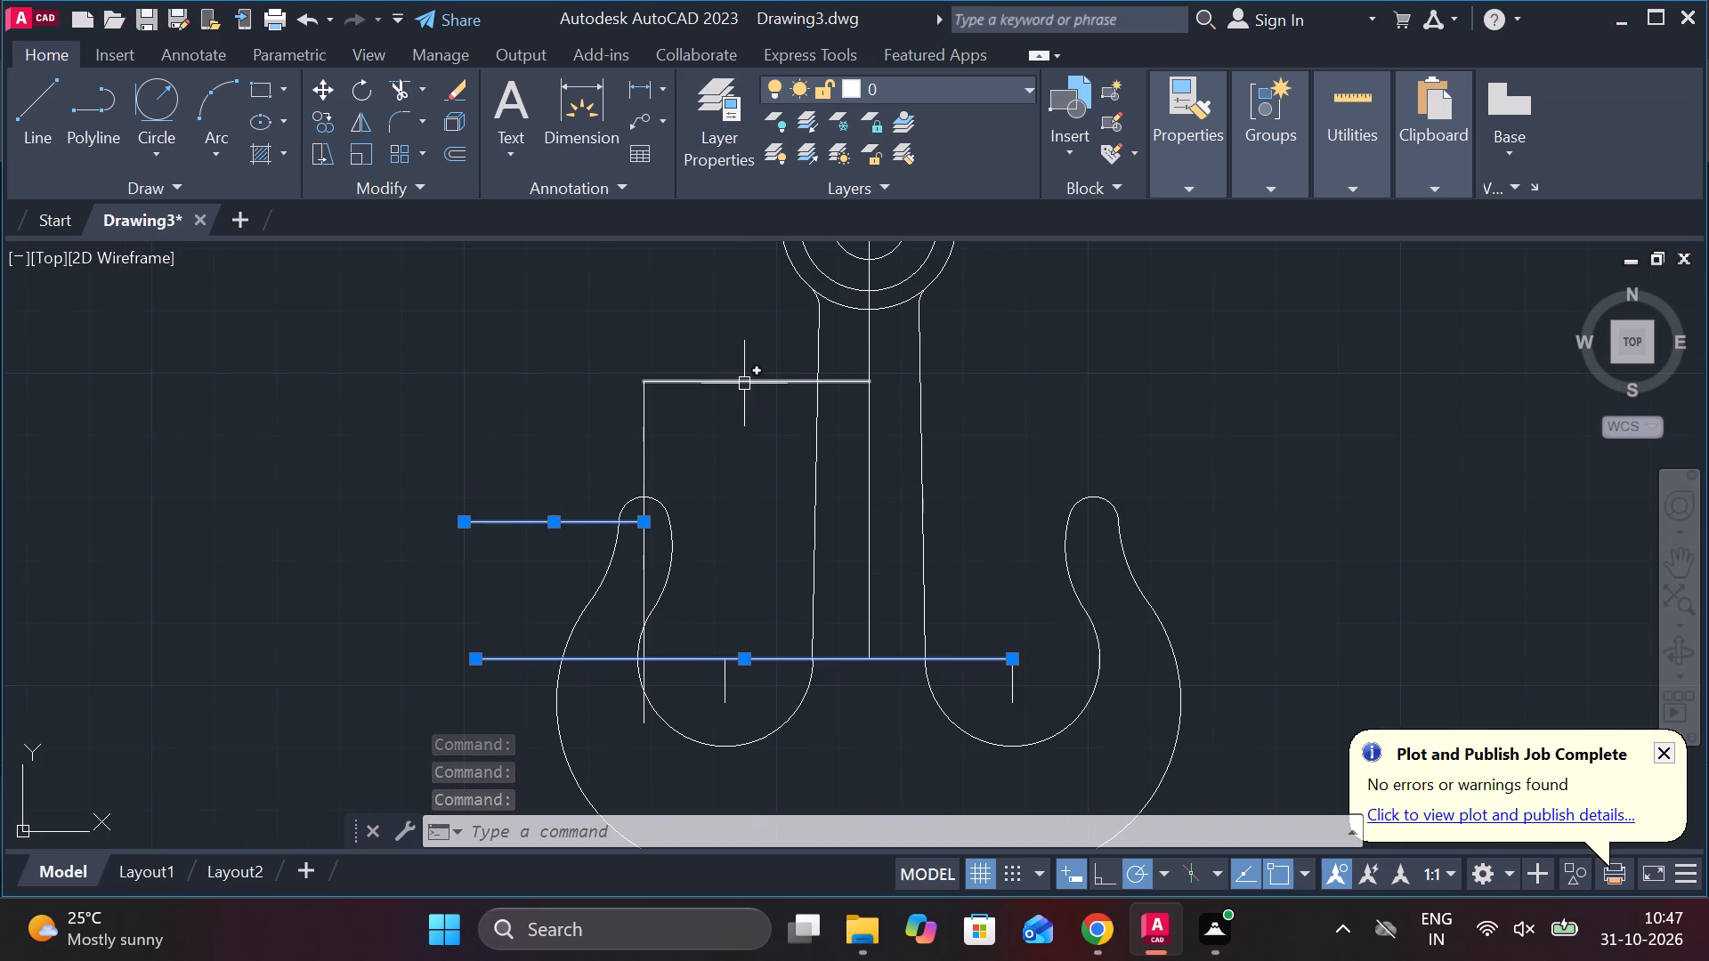
click(1171, 177)
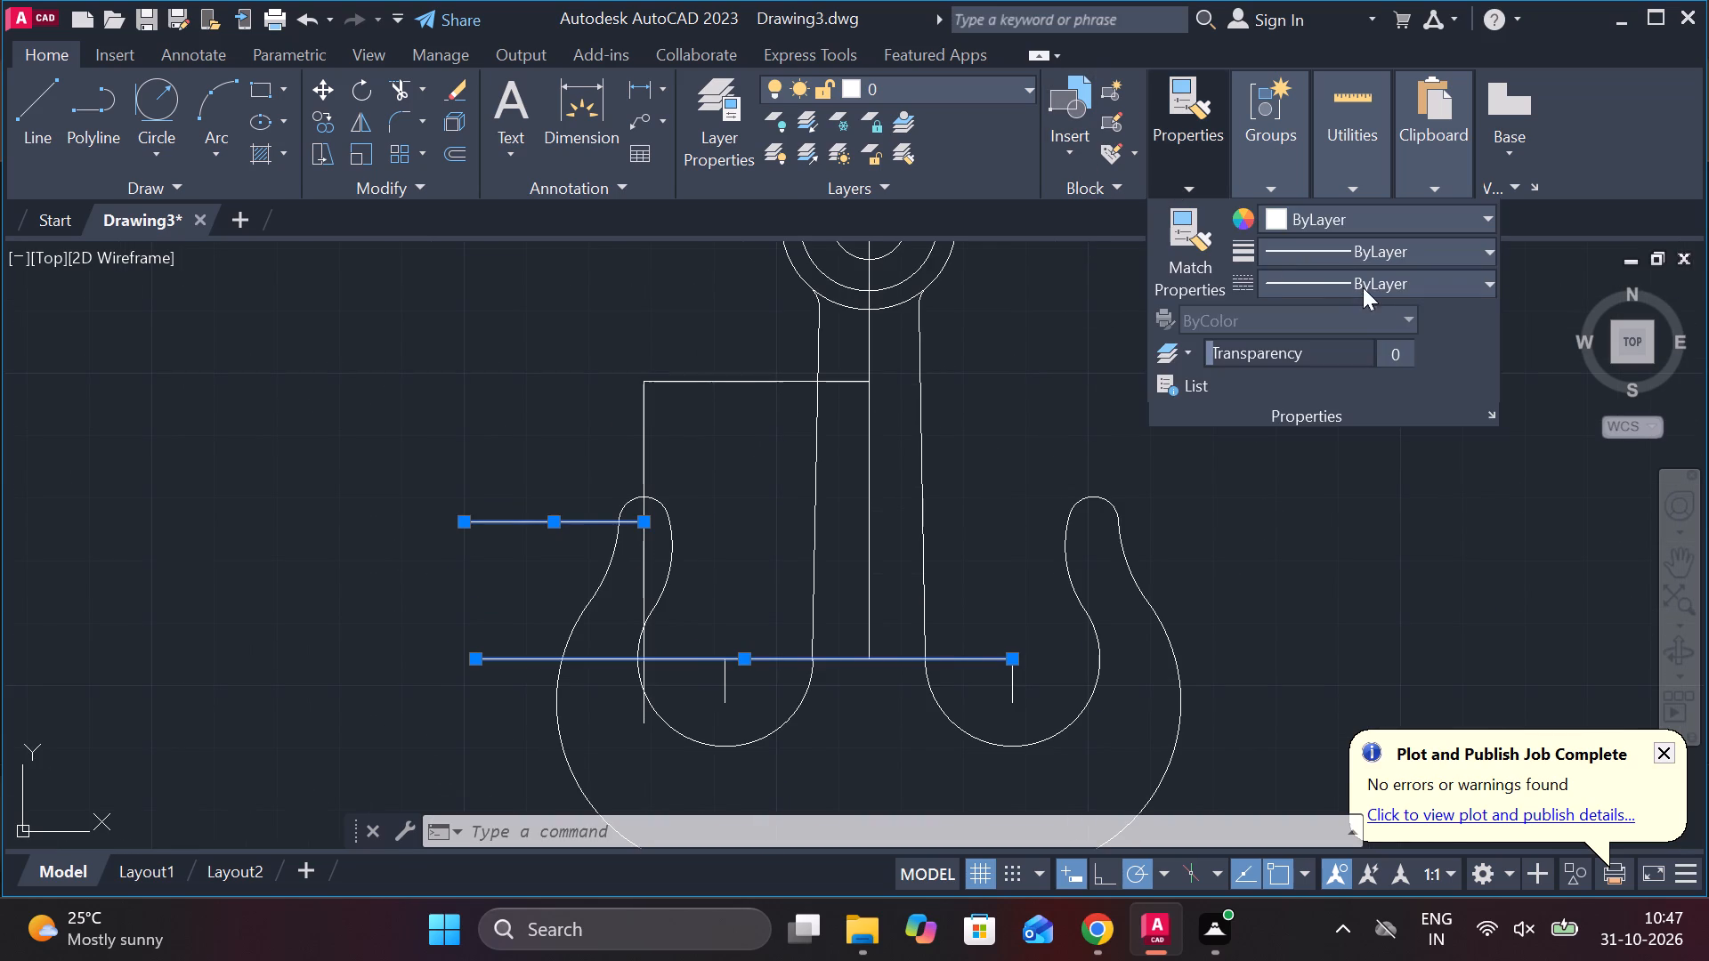
click(1373, 290)
click(1347, 390)
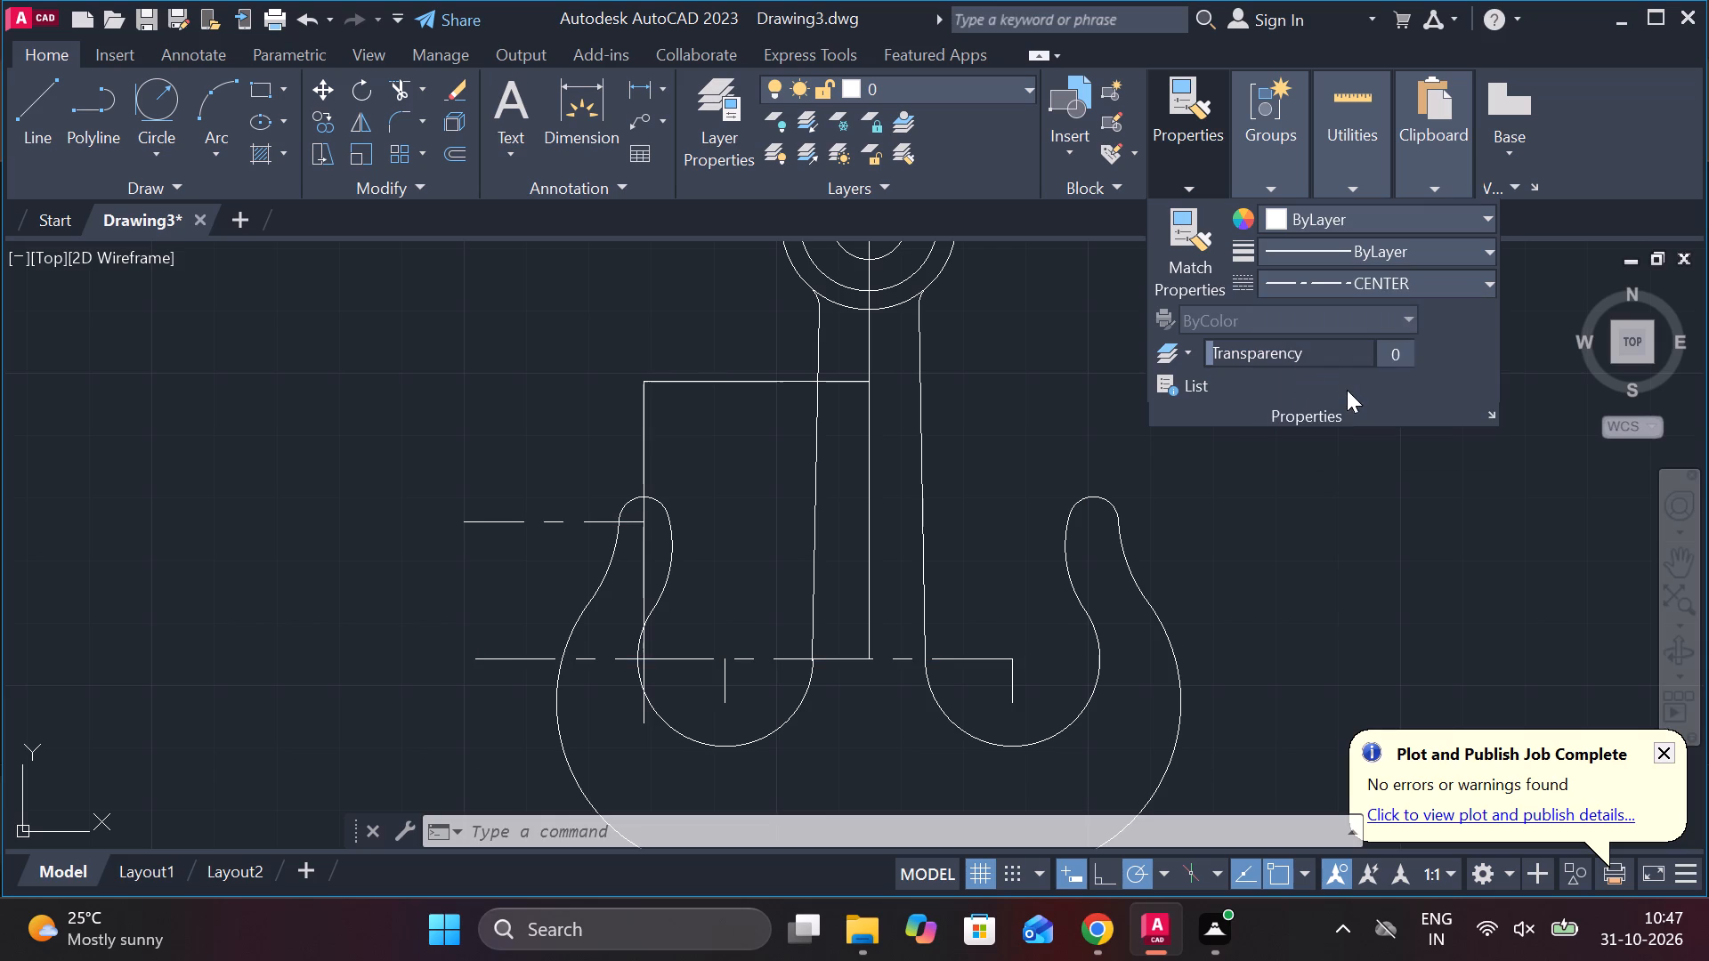
key(Escape)
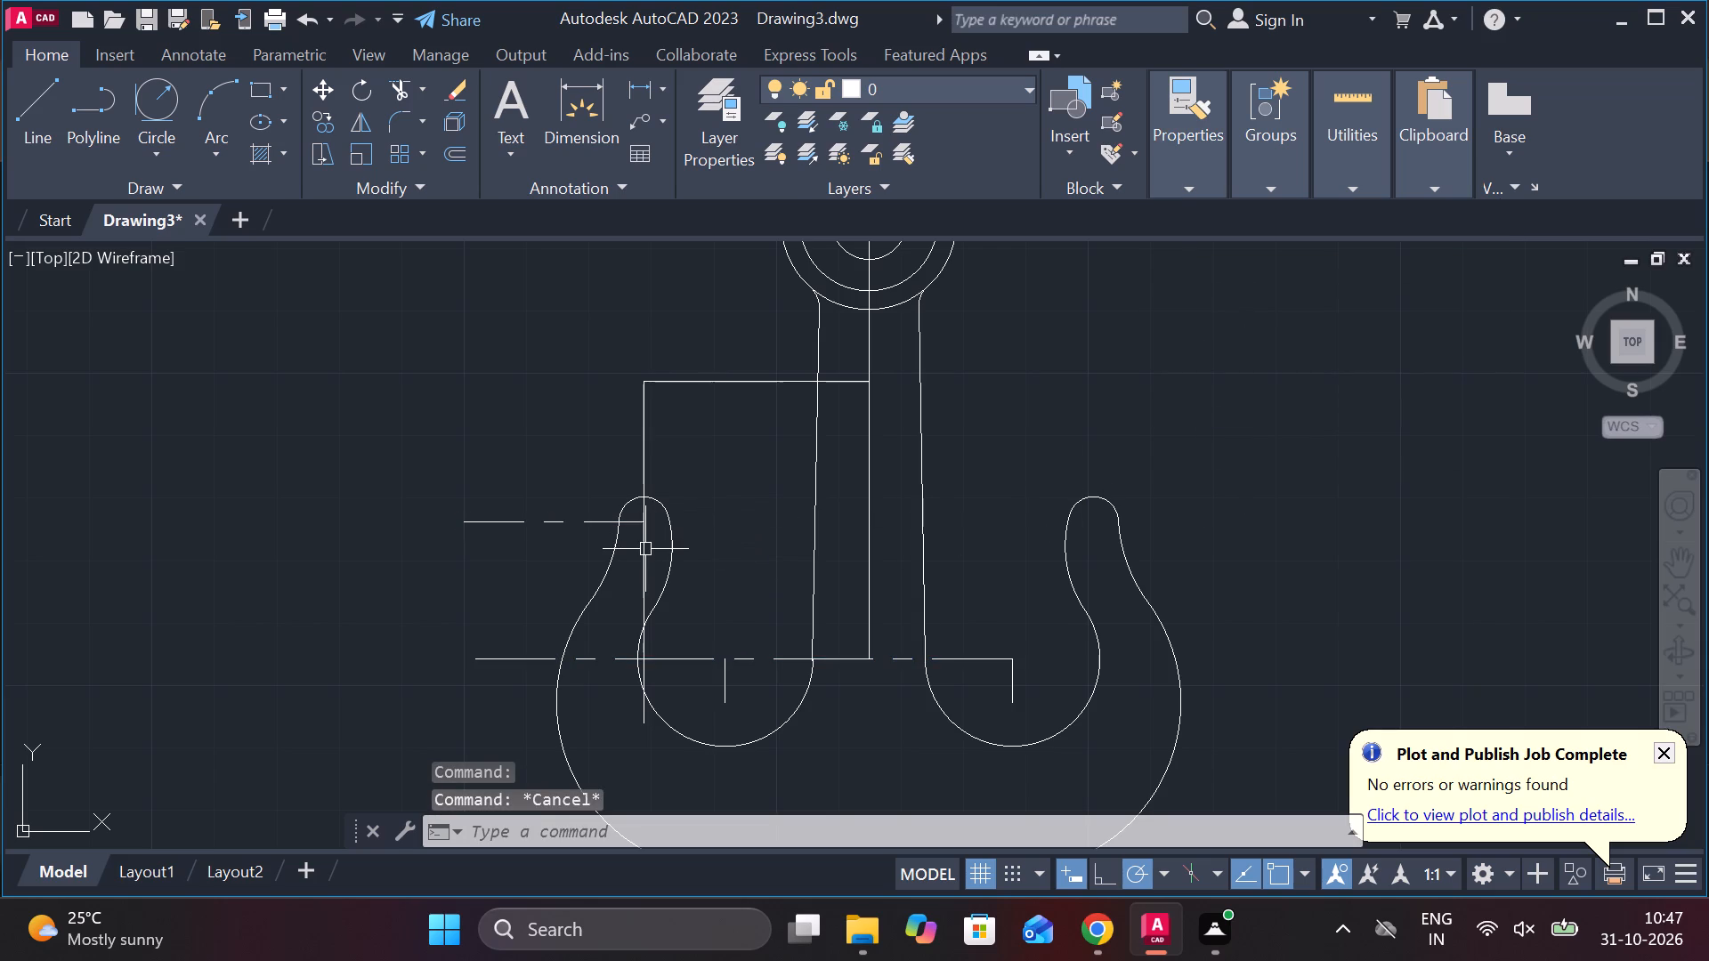
Erase the horizontal construction line crossing the left shank line and all vertical construction lines through the left hook tip.
click(645, 549)
click(731, 380)
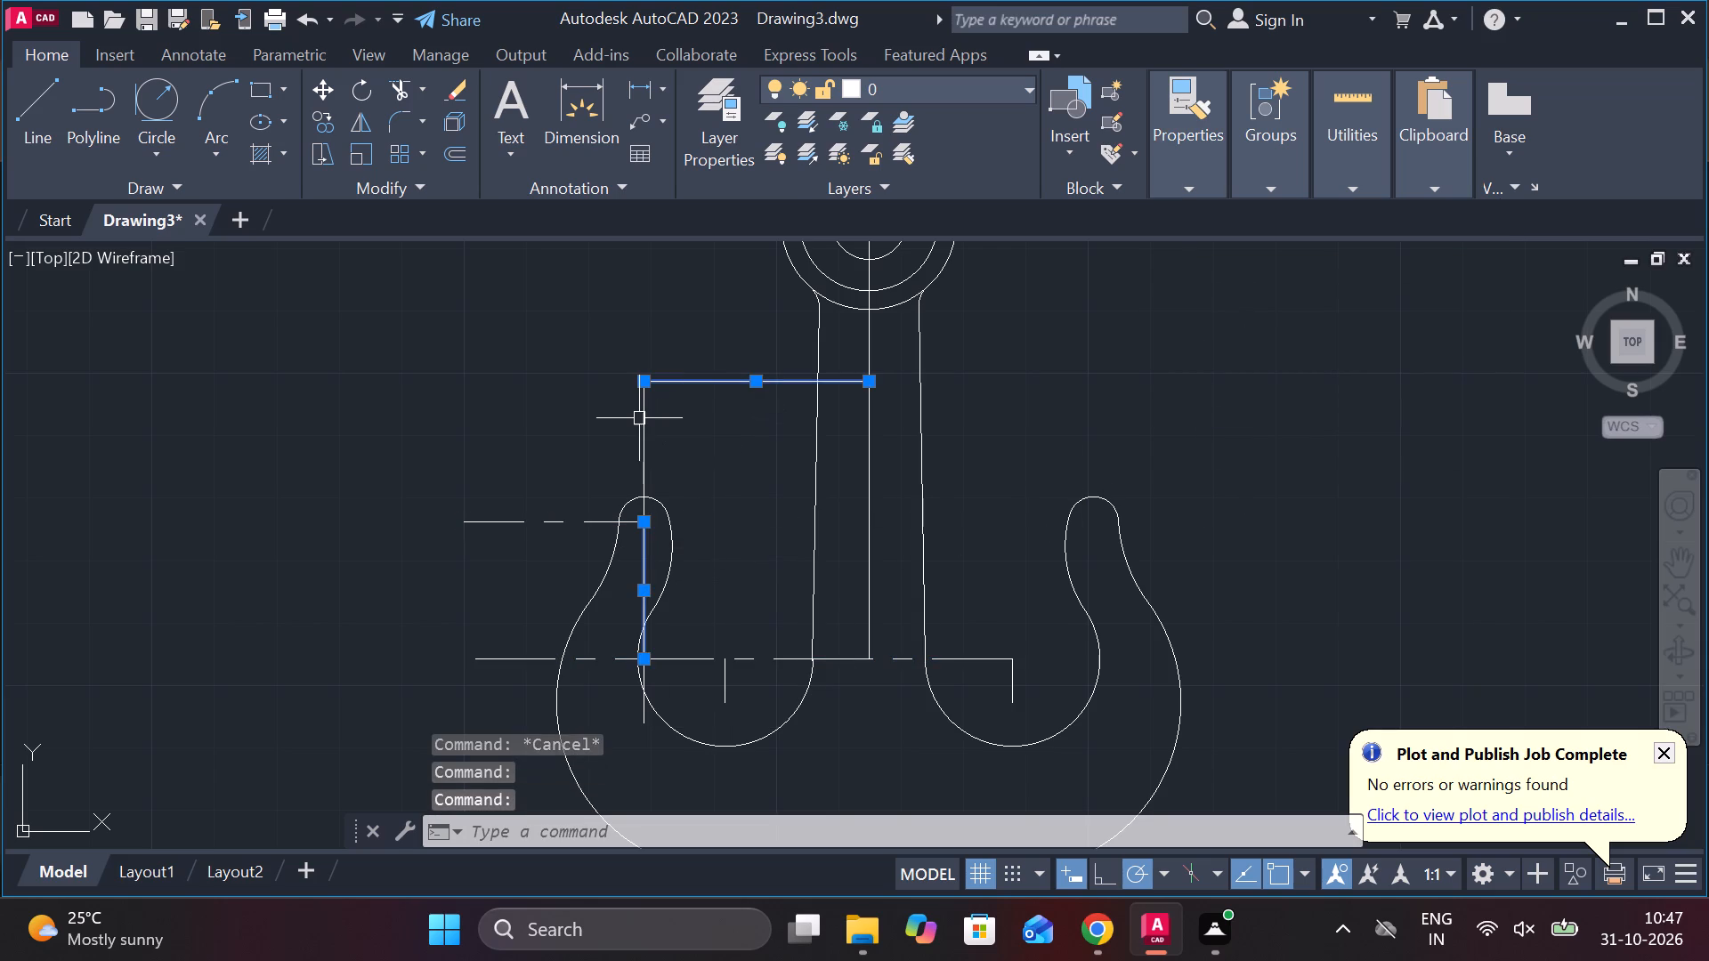
click(637, 418)
text(e)
key(space)
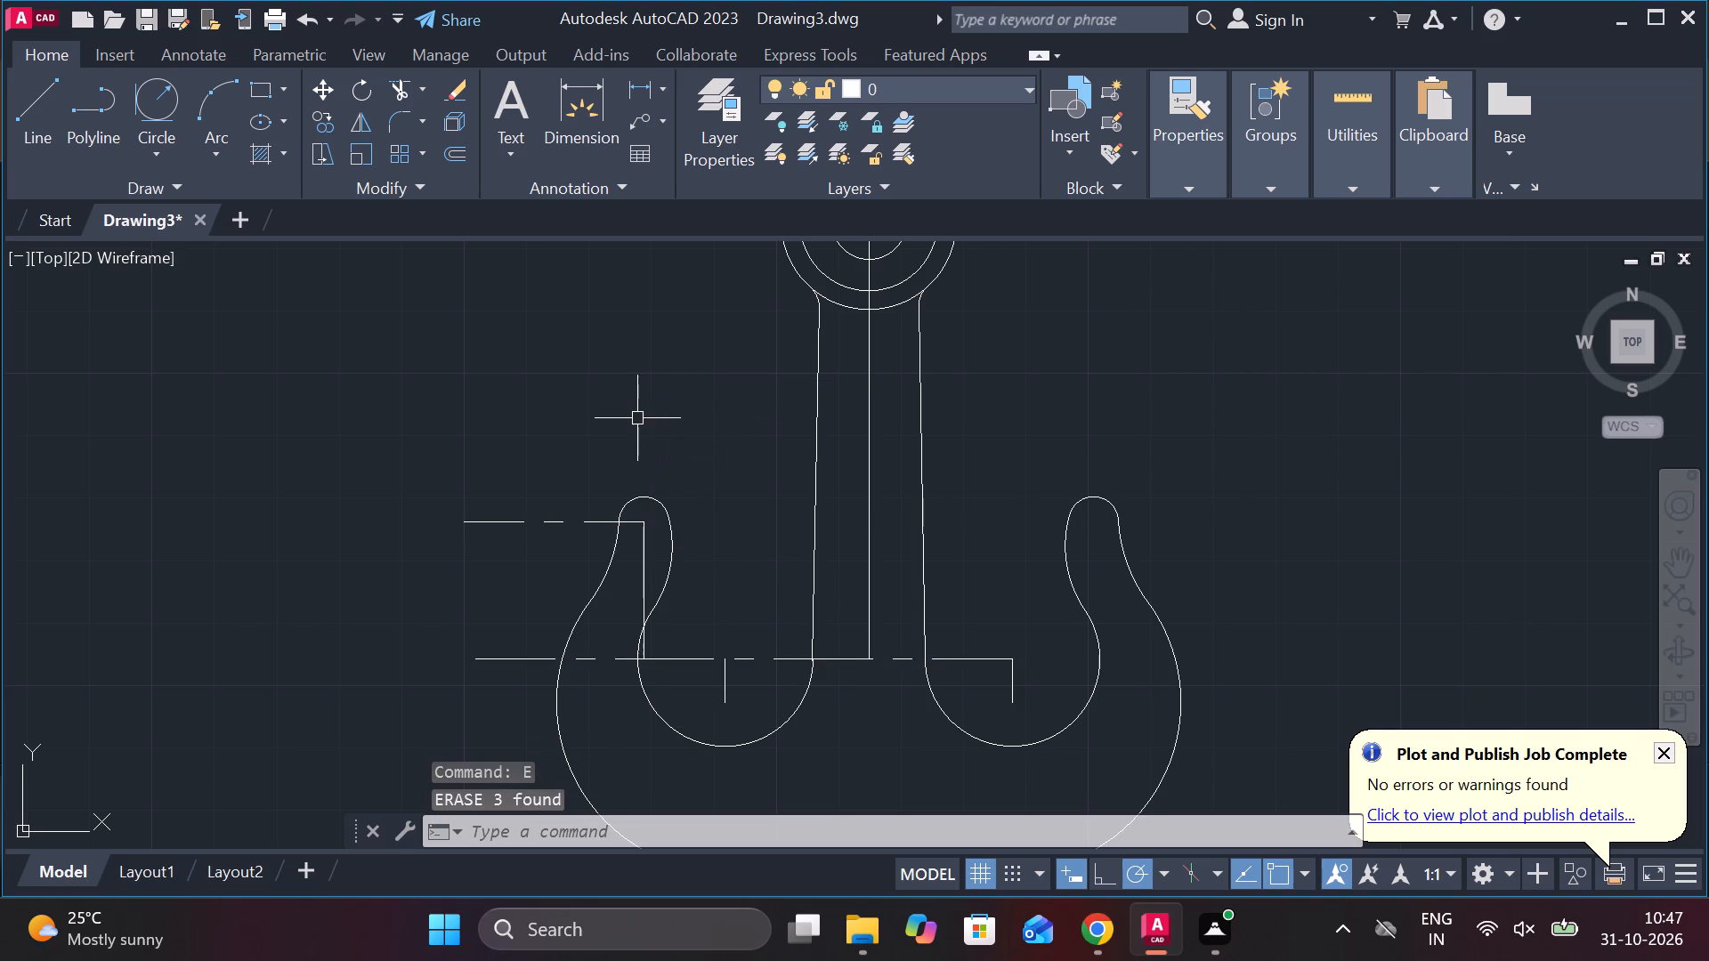
click(643, 540)
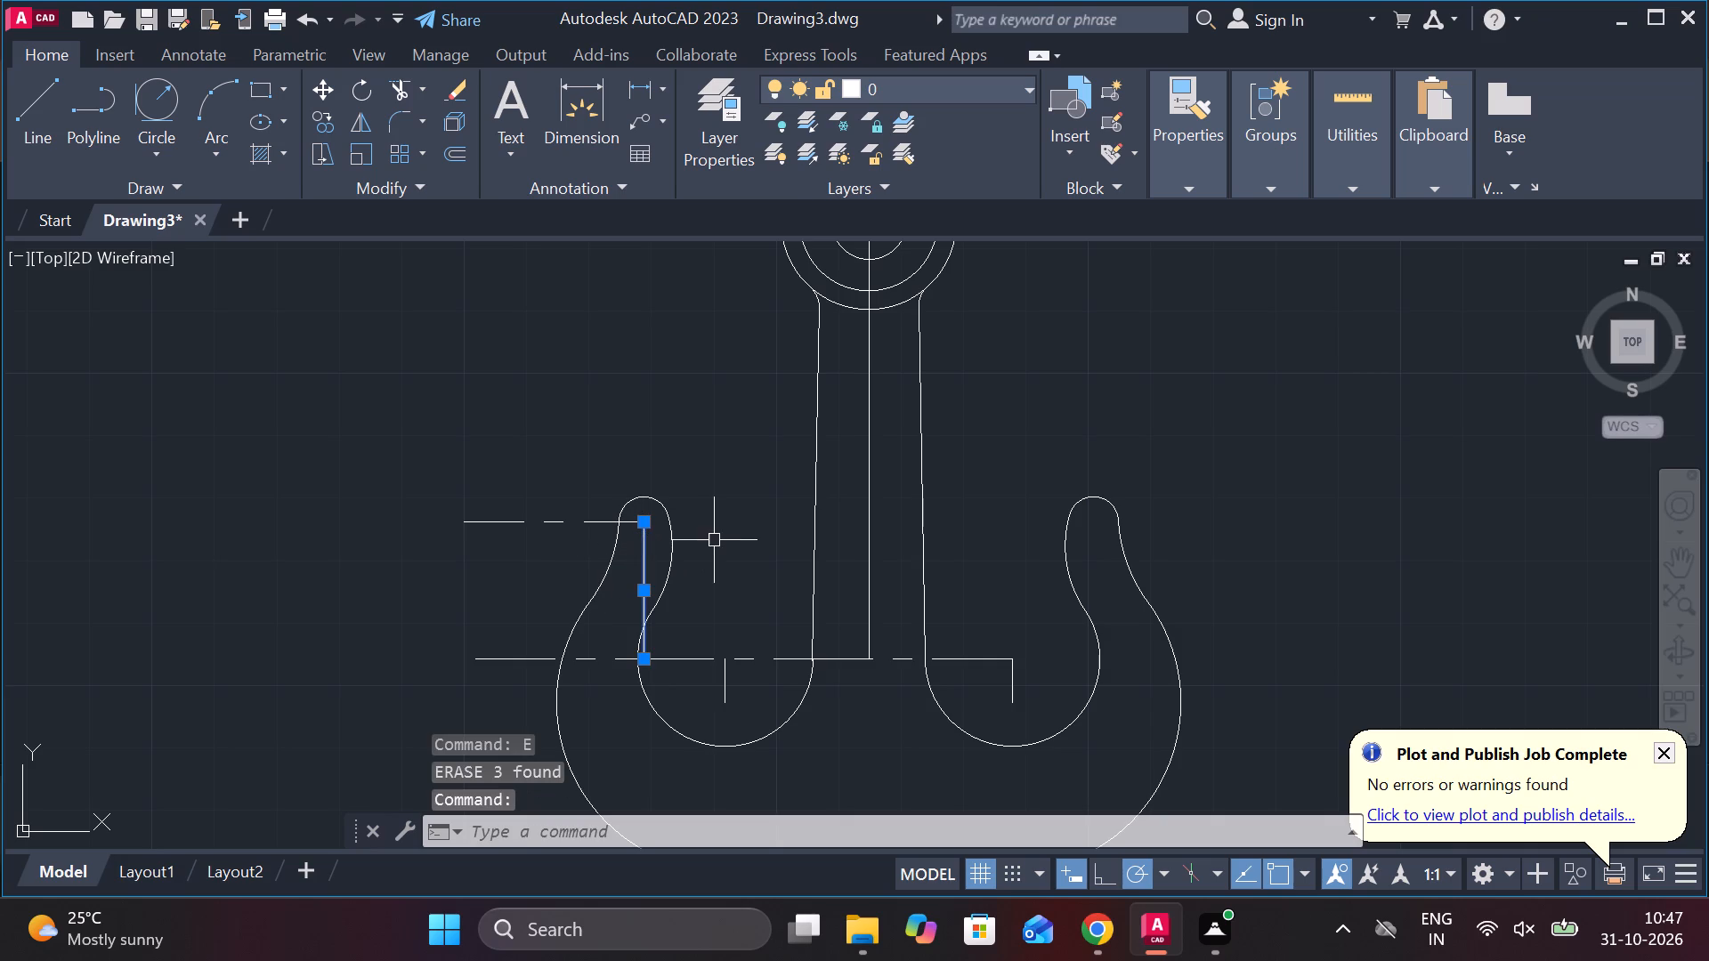
text(e)
key(space)
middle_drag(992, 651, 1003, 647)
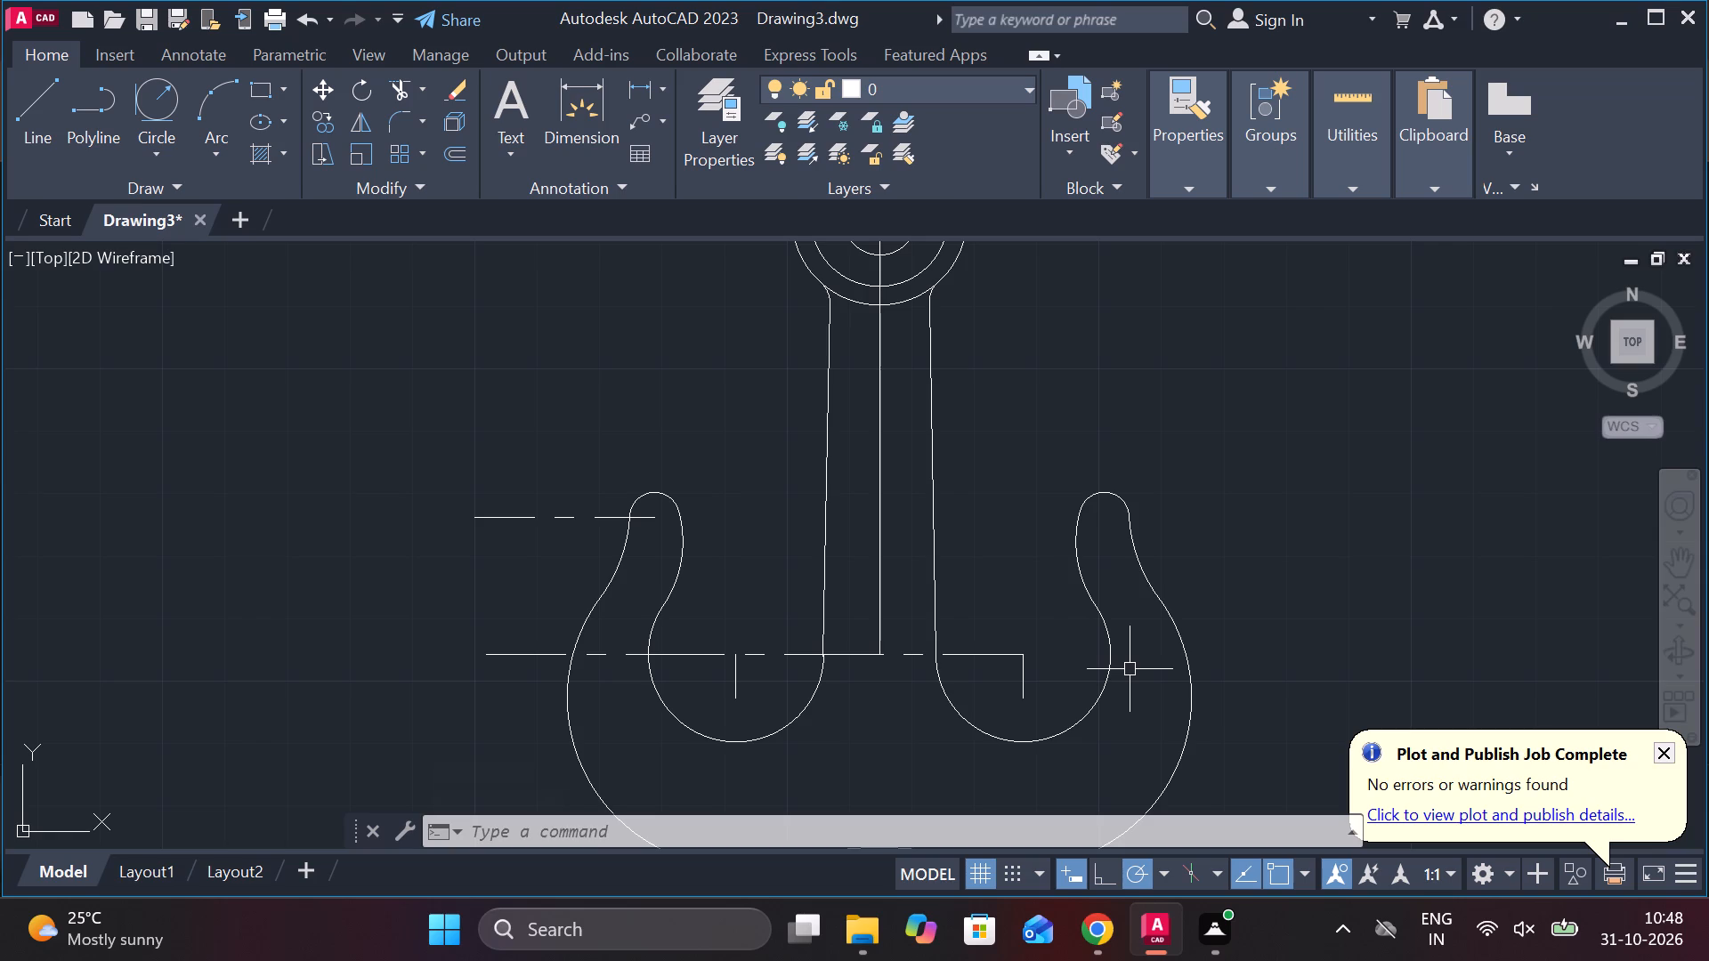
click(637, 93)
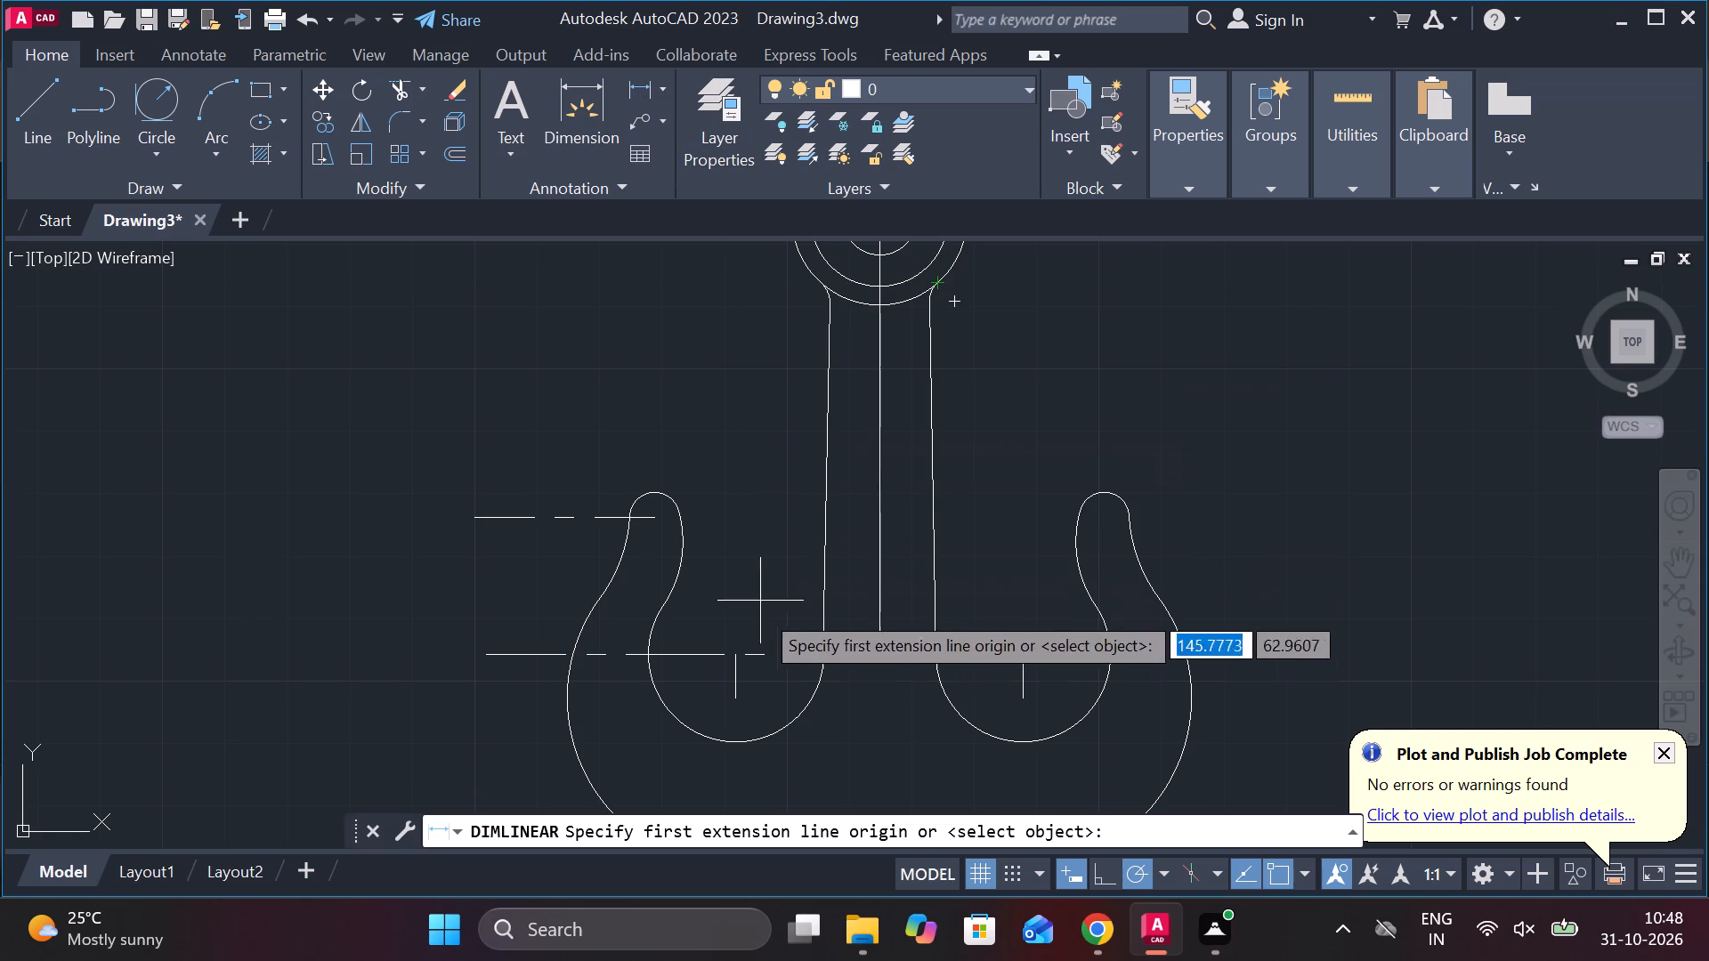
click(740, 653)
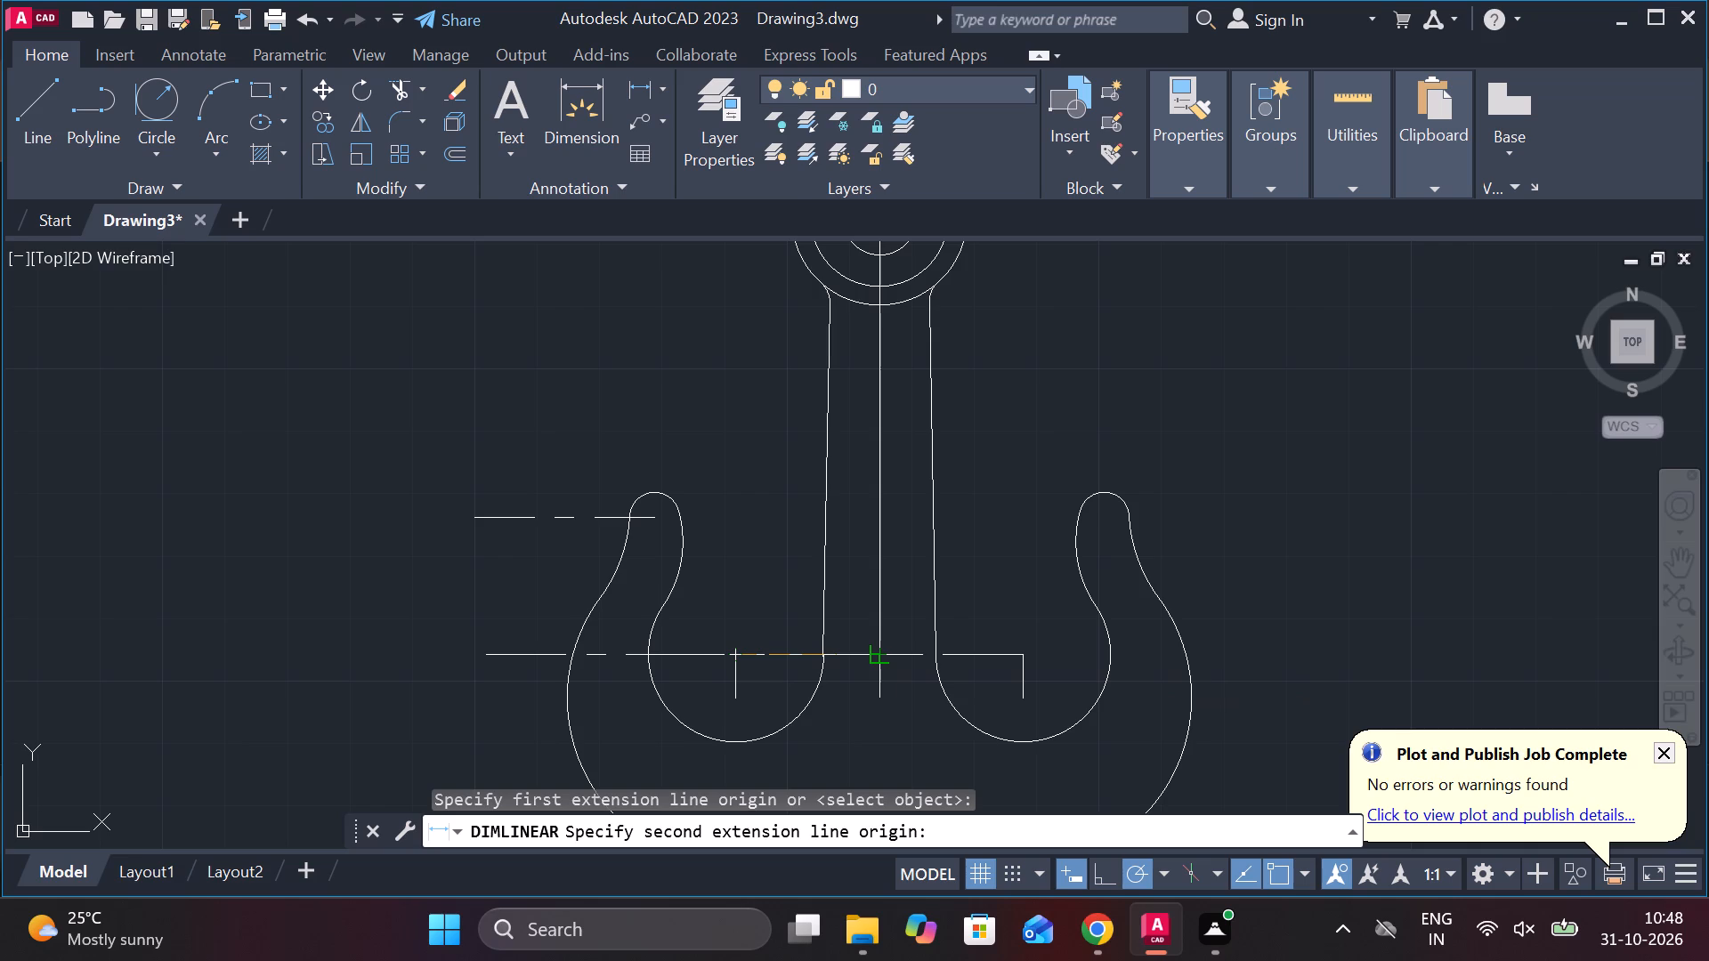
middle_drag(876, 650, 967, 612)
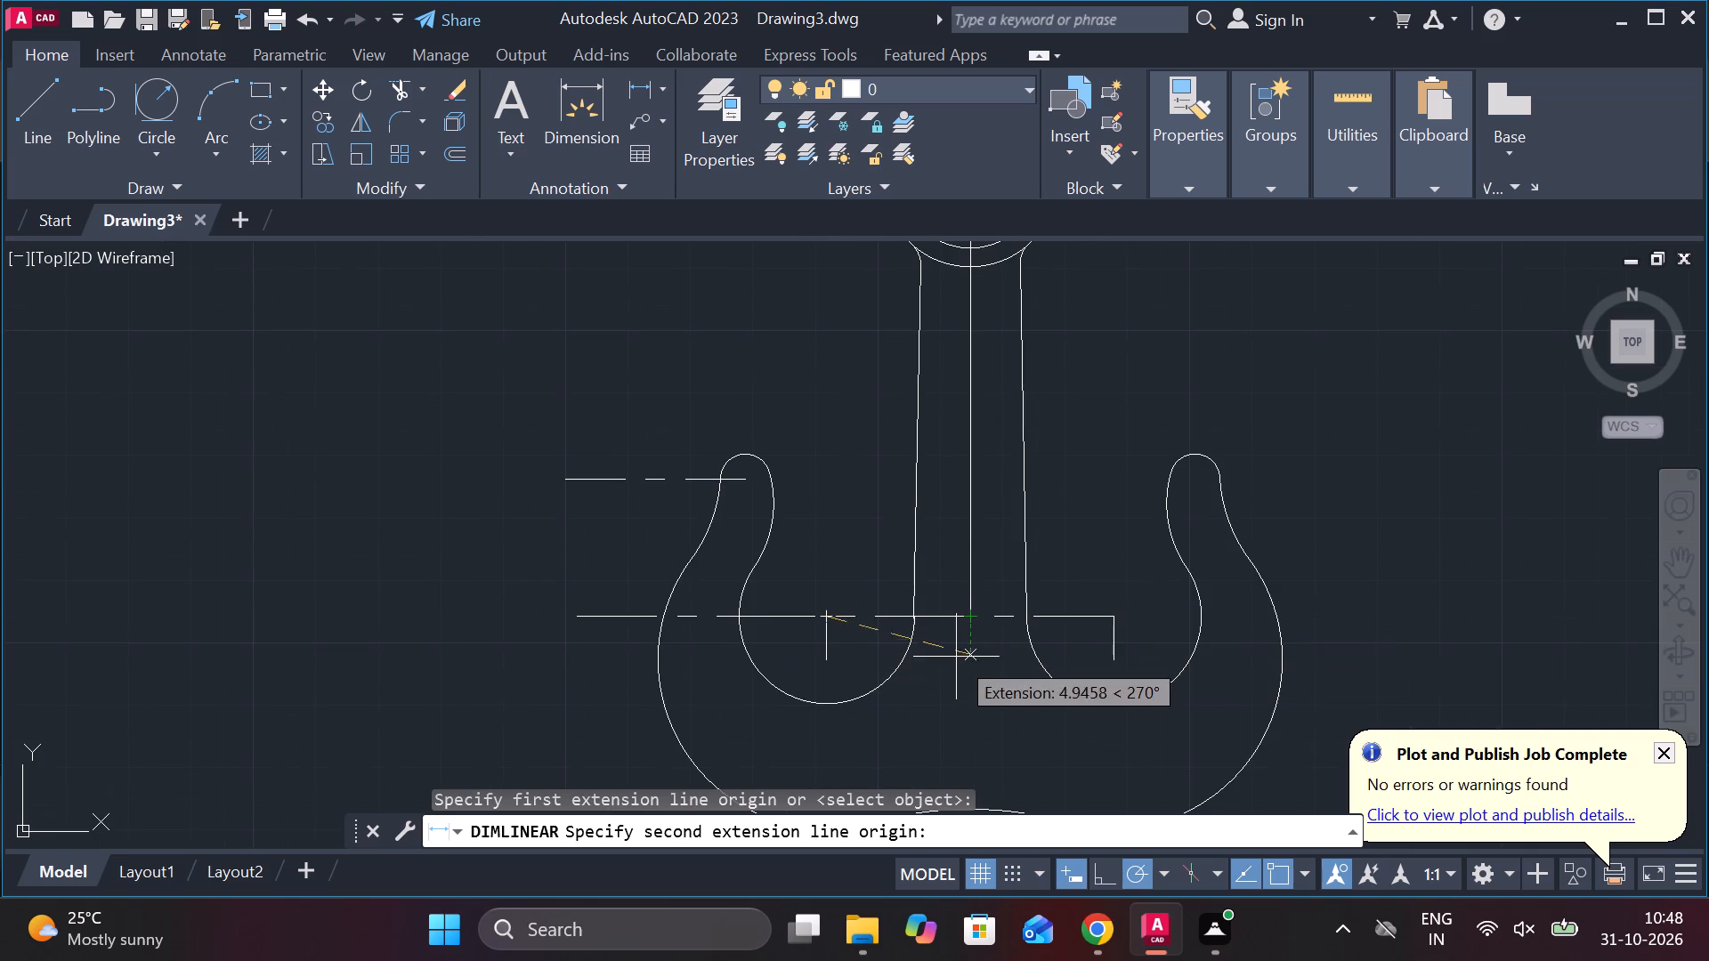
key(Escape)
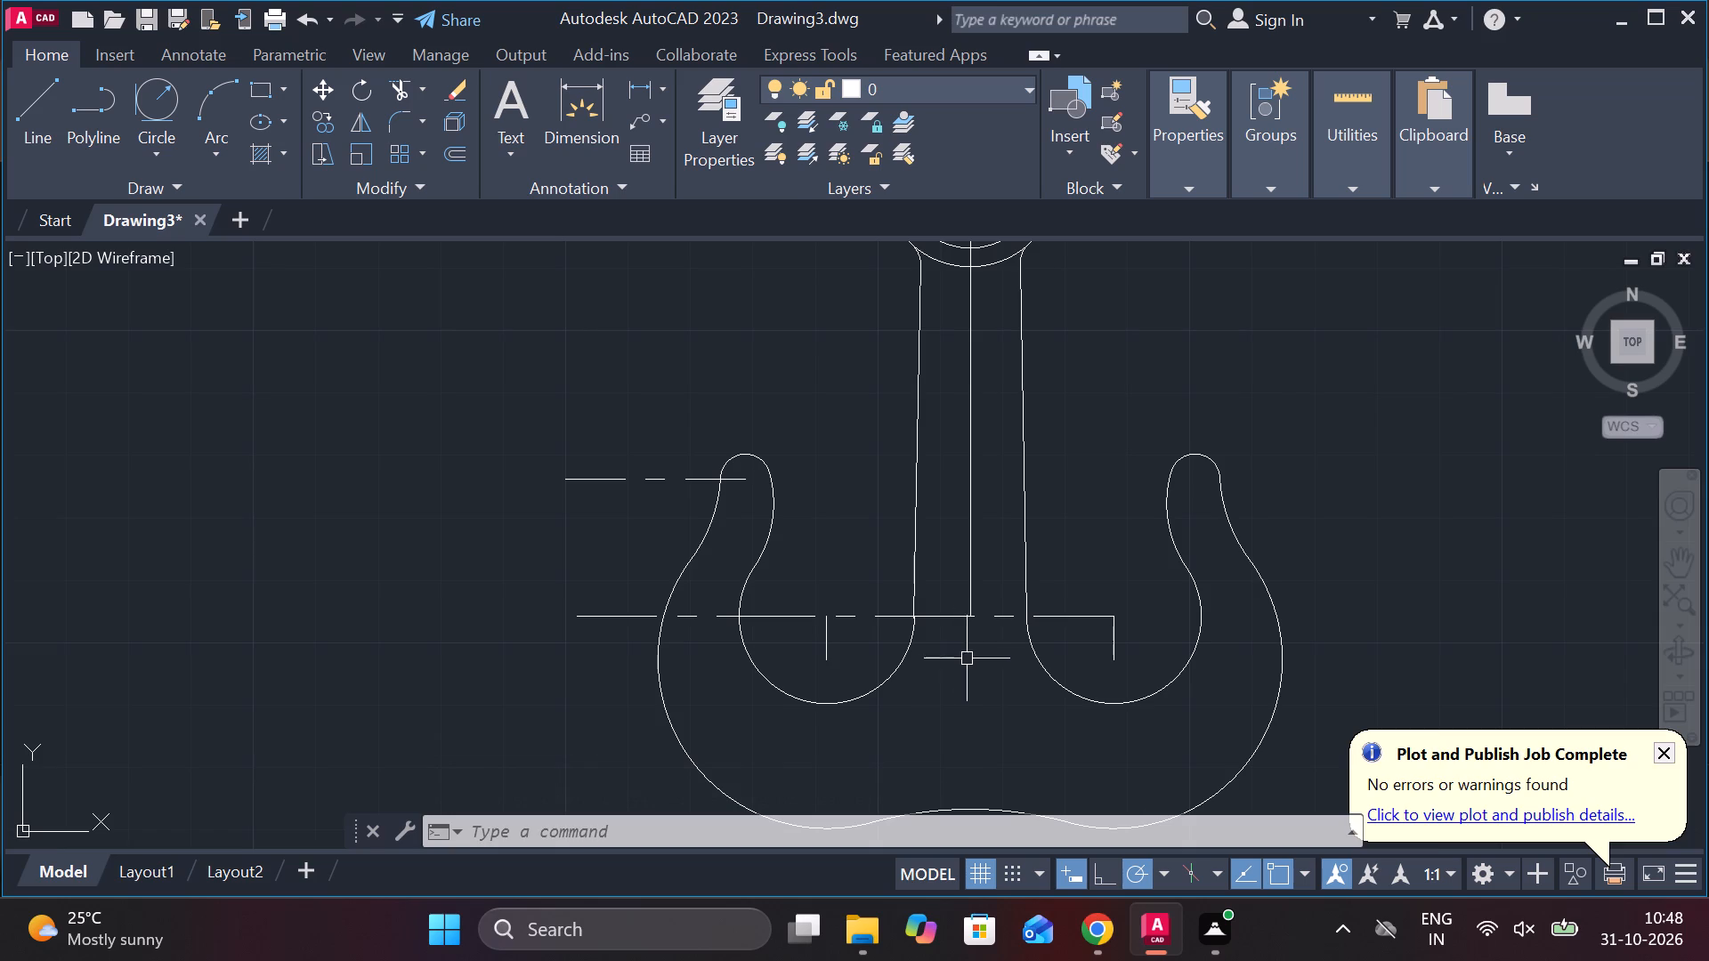
Stretch the short vertical line at the left inner arc's centre down to just below the bottom of that arc.
middle_drag(994, 658, 969, 626)
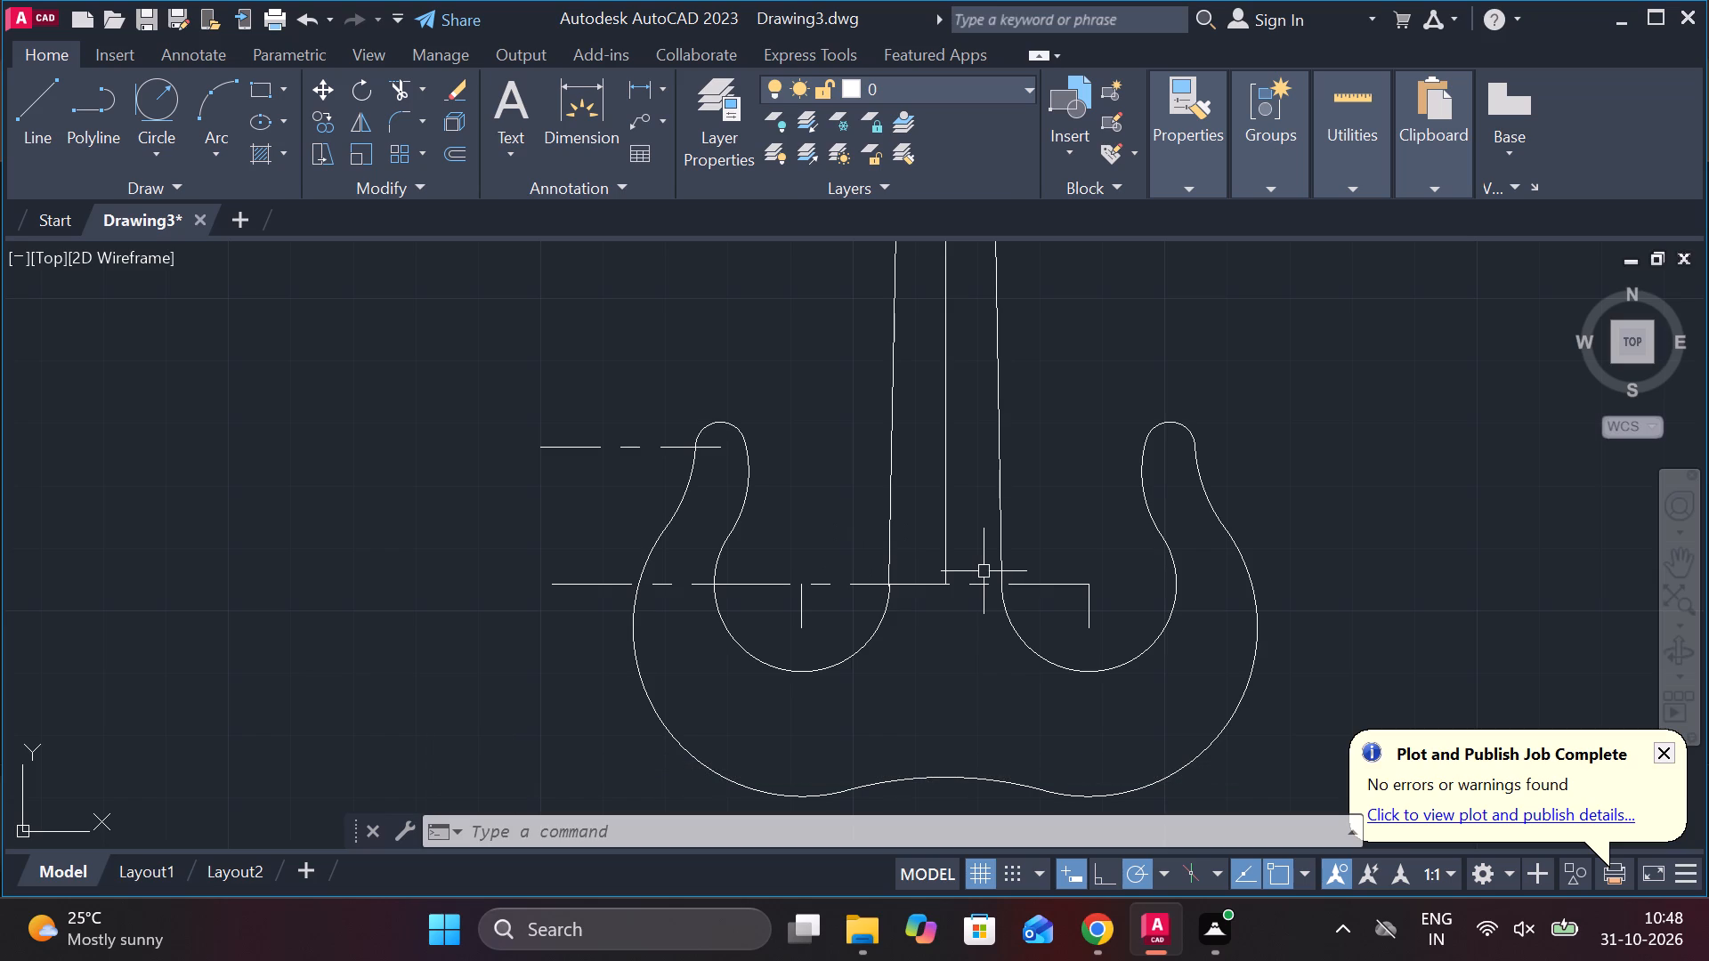
scroll(1112, 646, down, 1)
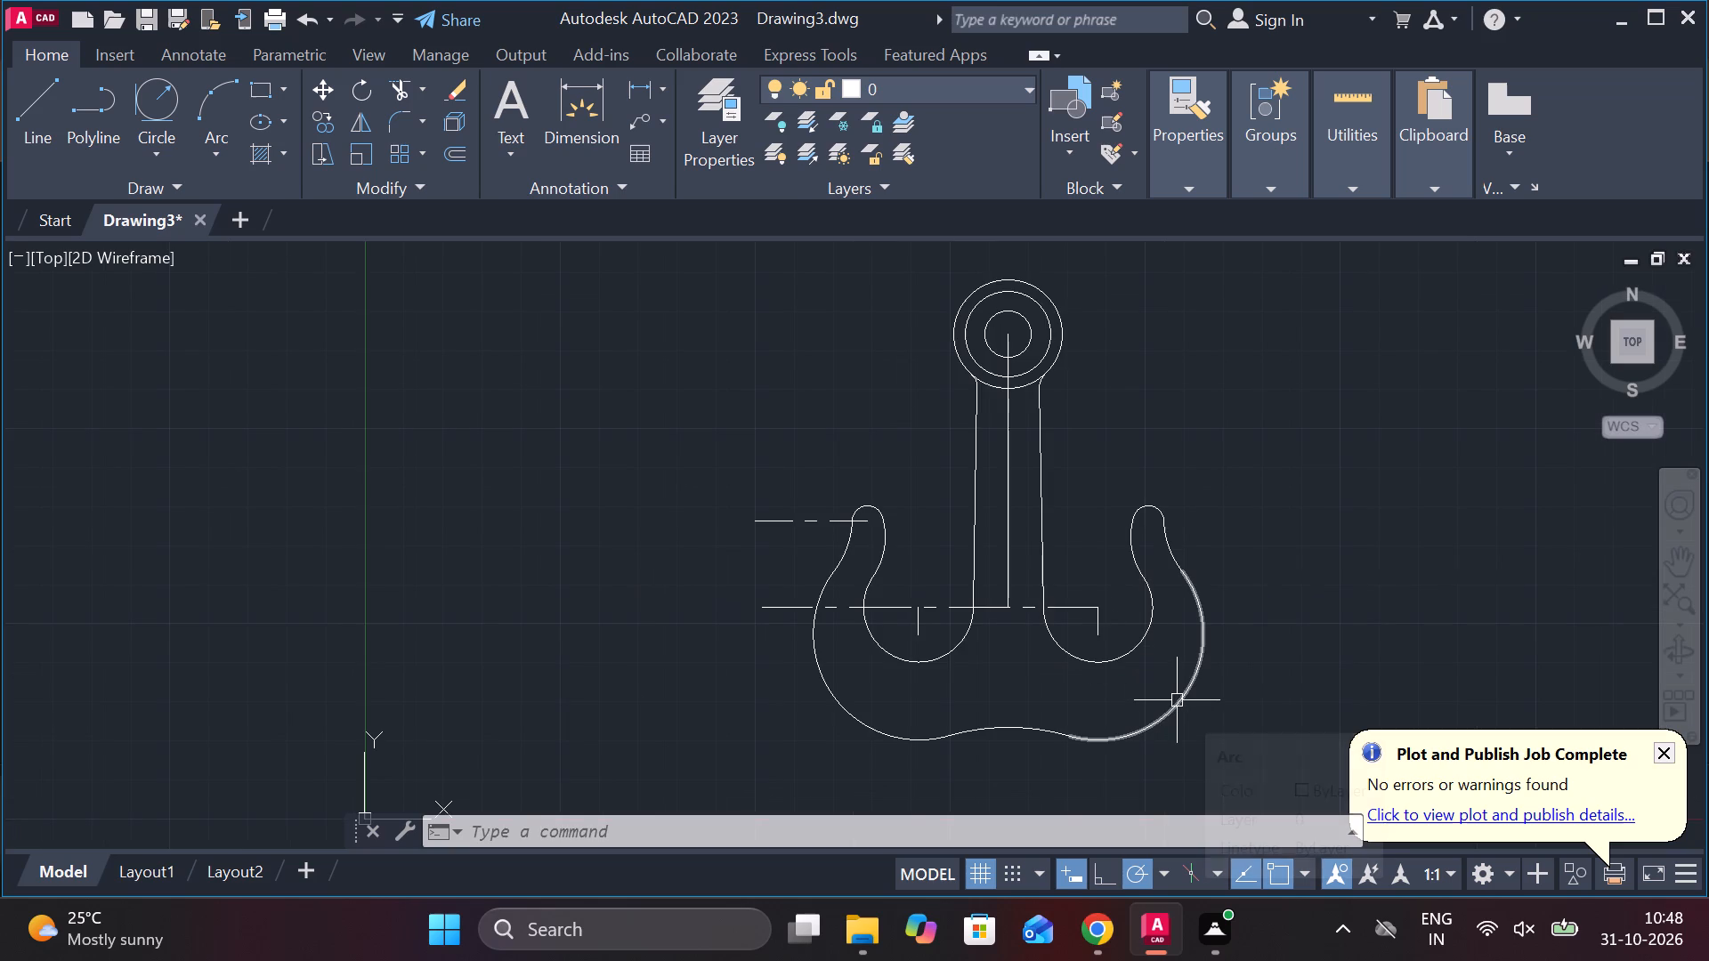
scroll(882, 634, up, 2)
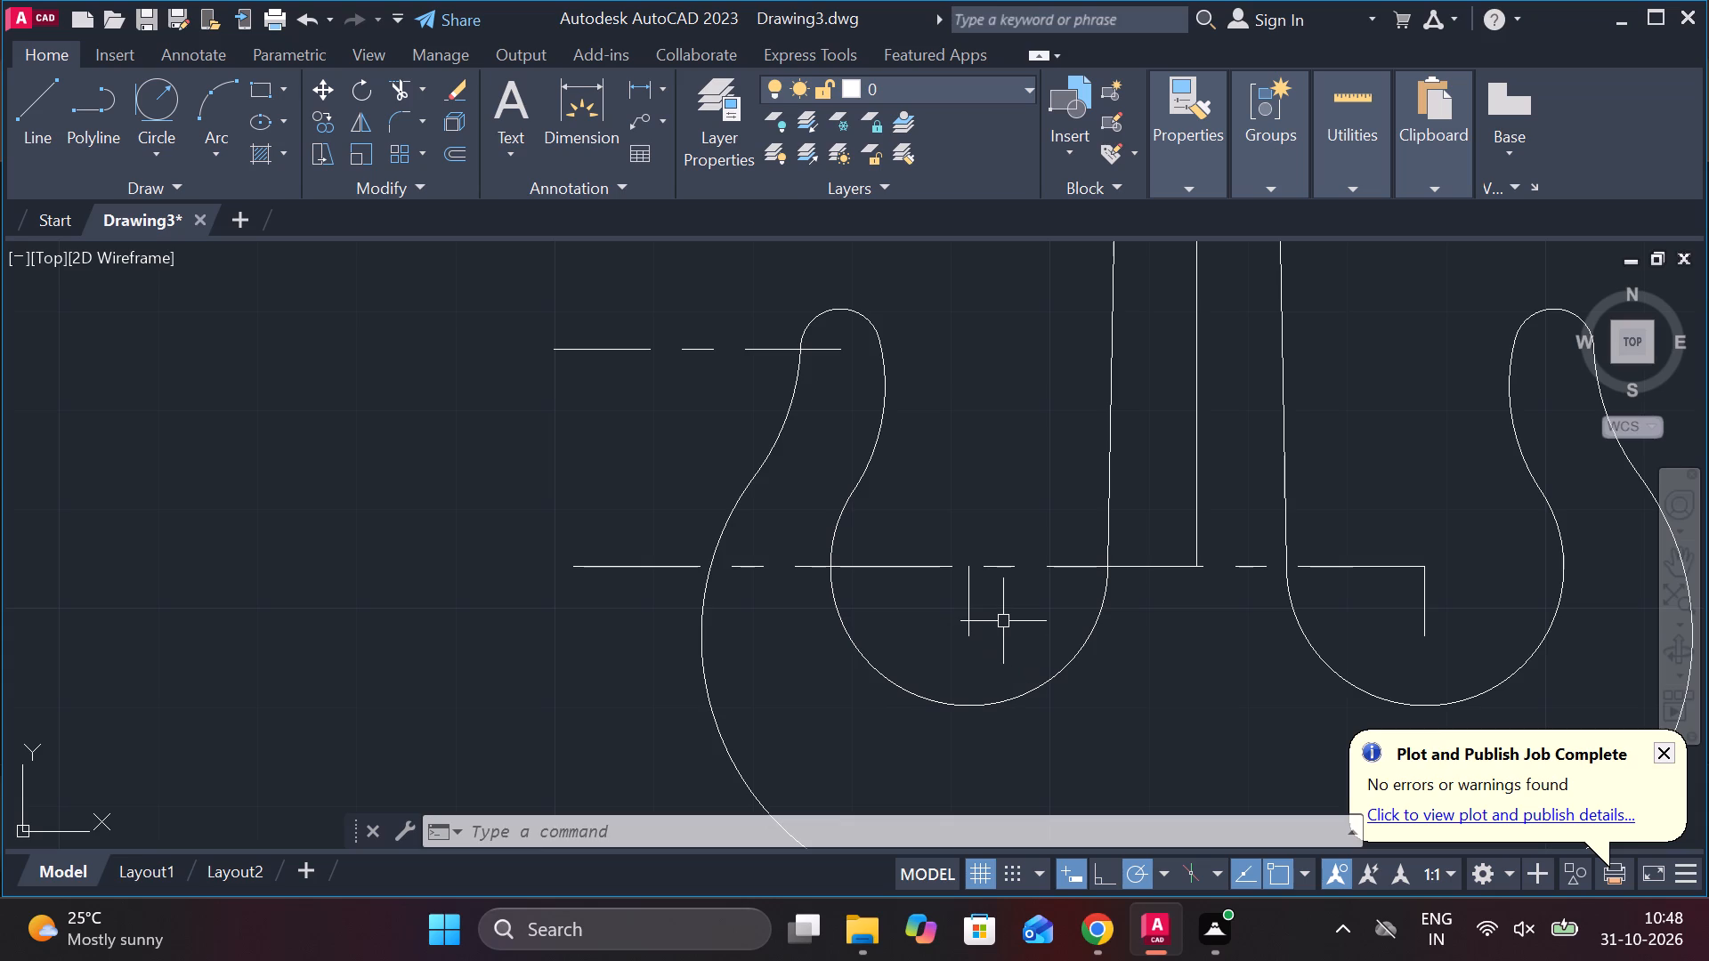
click(964, 598)
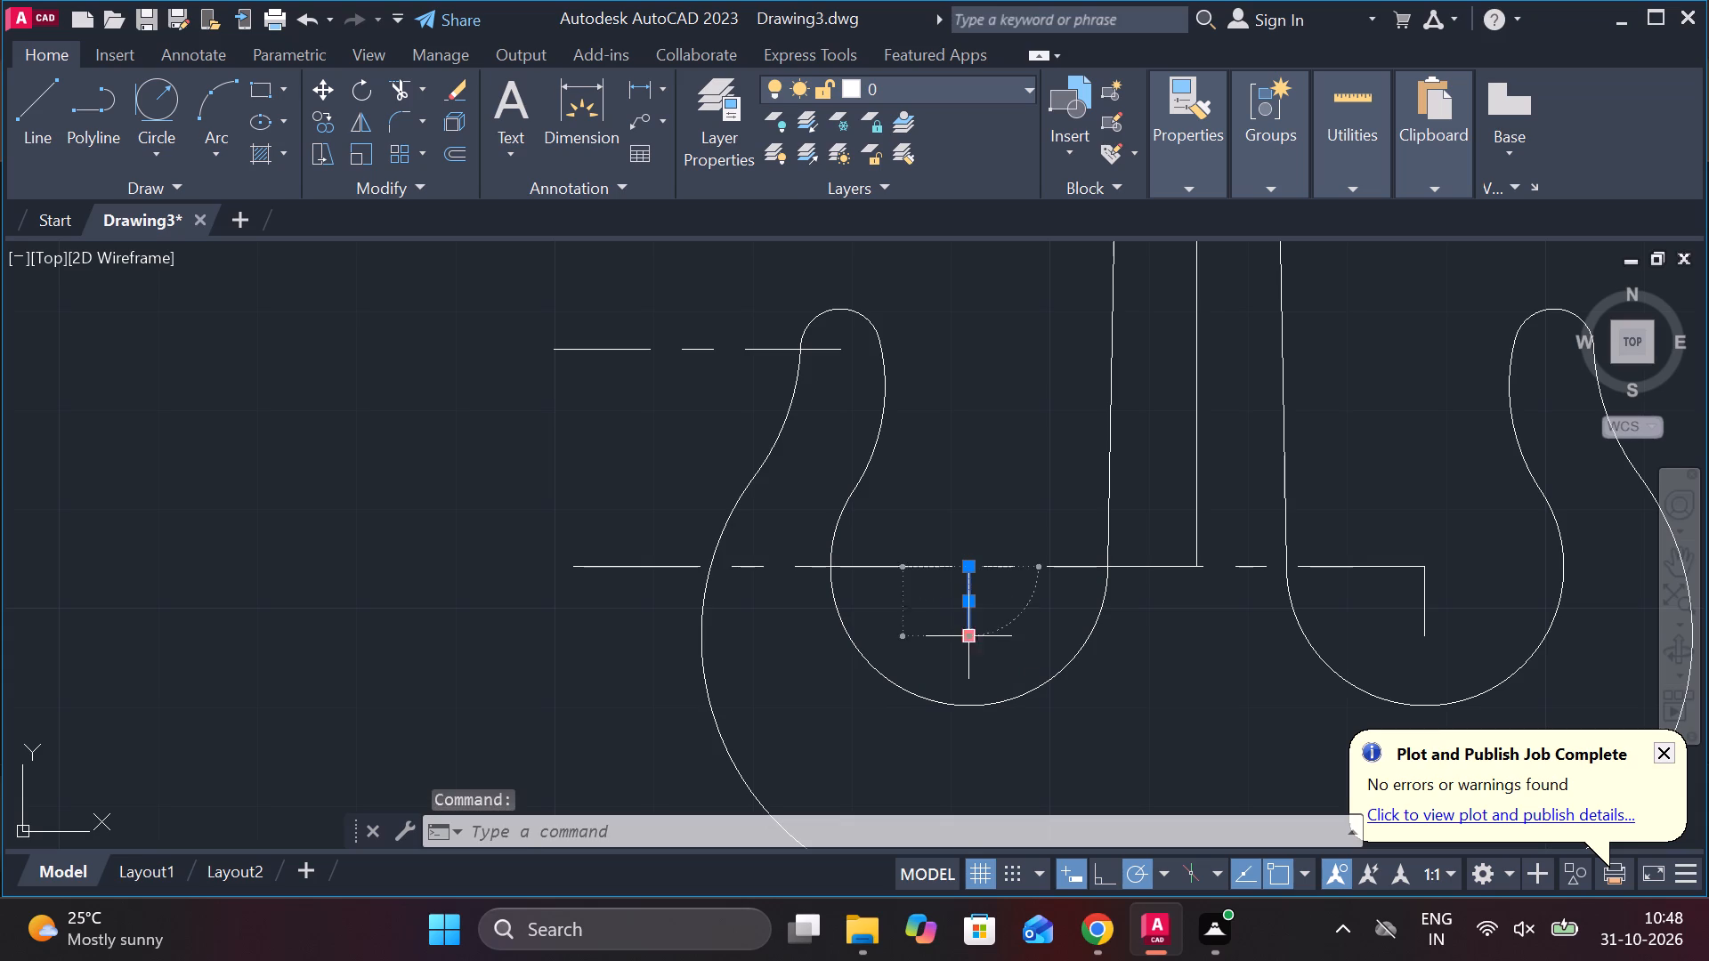
click(974, 634)
click(978, 731)
key(Escape)
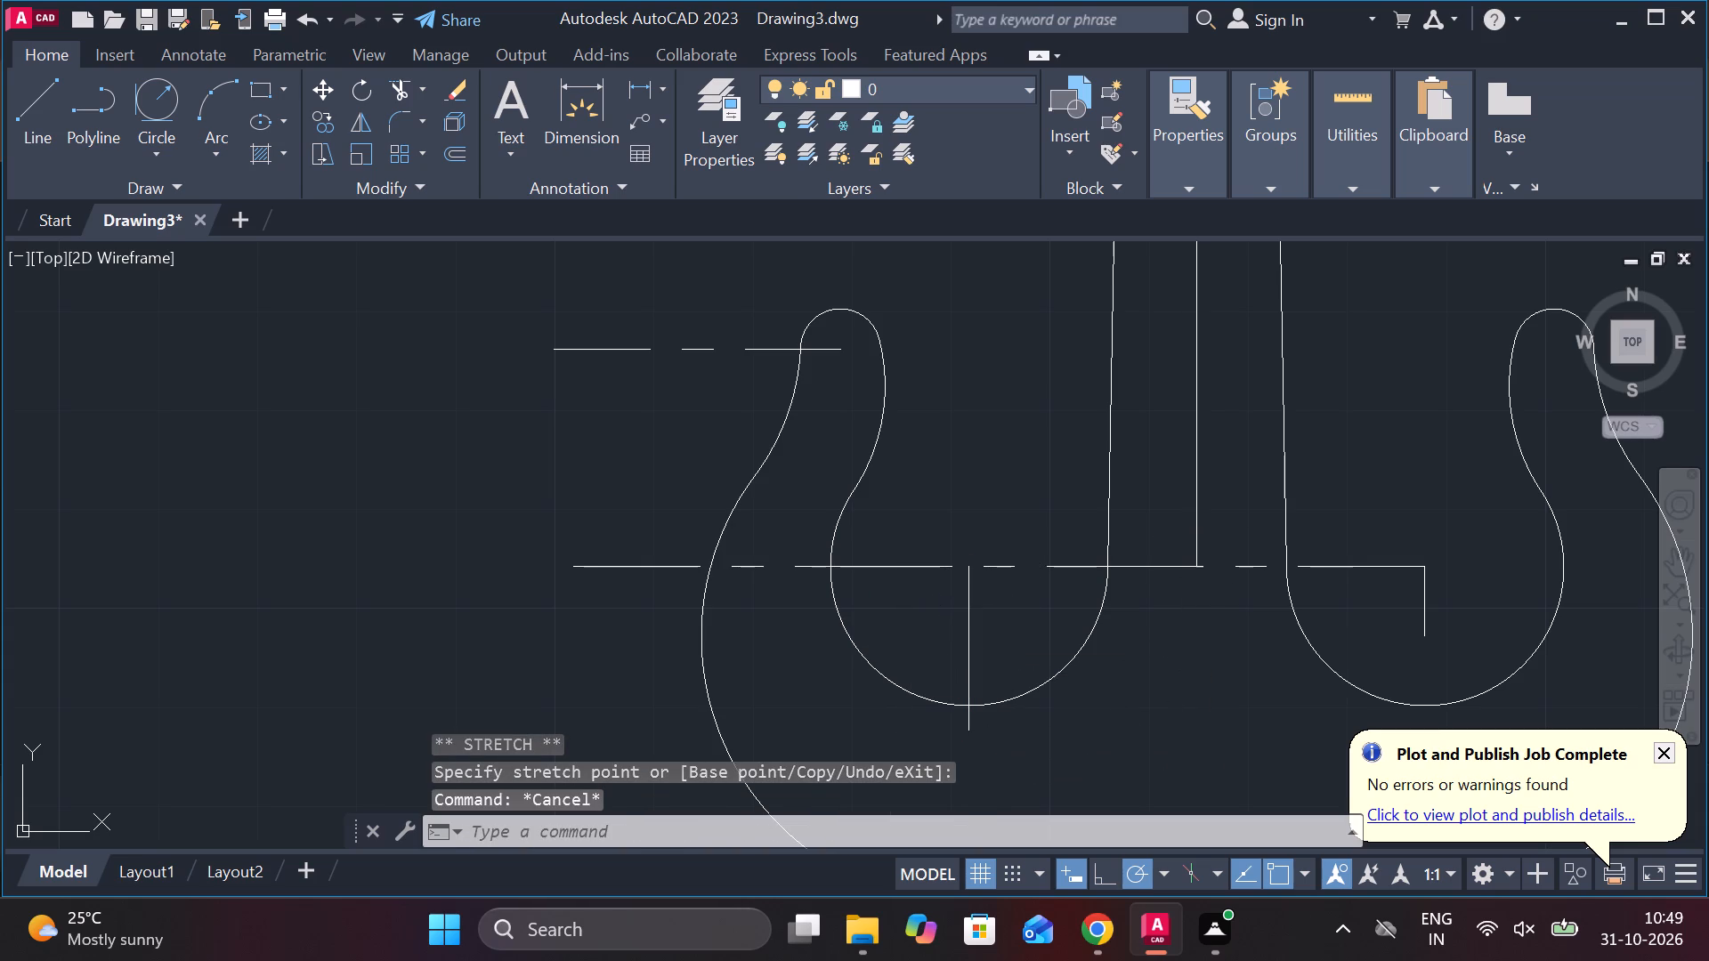
Lengthen the shank's central vertical line downward to about the level of the left vertical line's lower end.
click(1196, 528)
click(1245, 644)
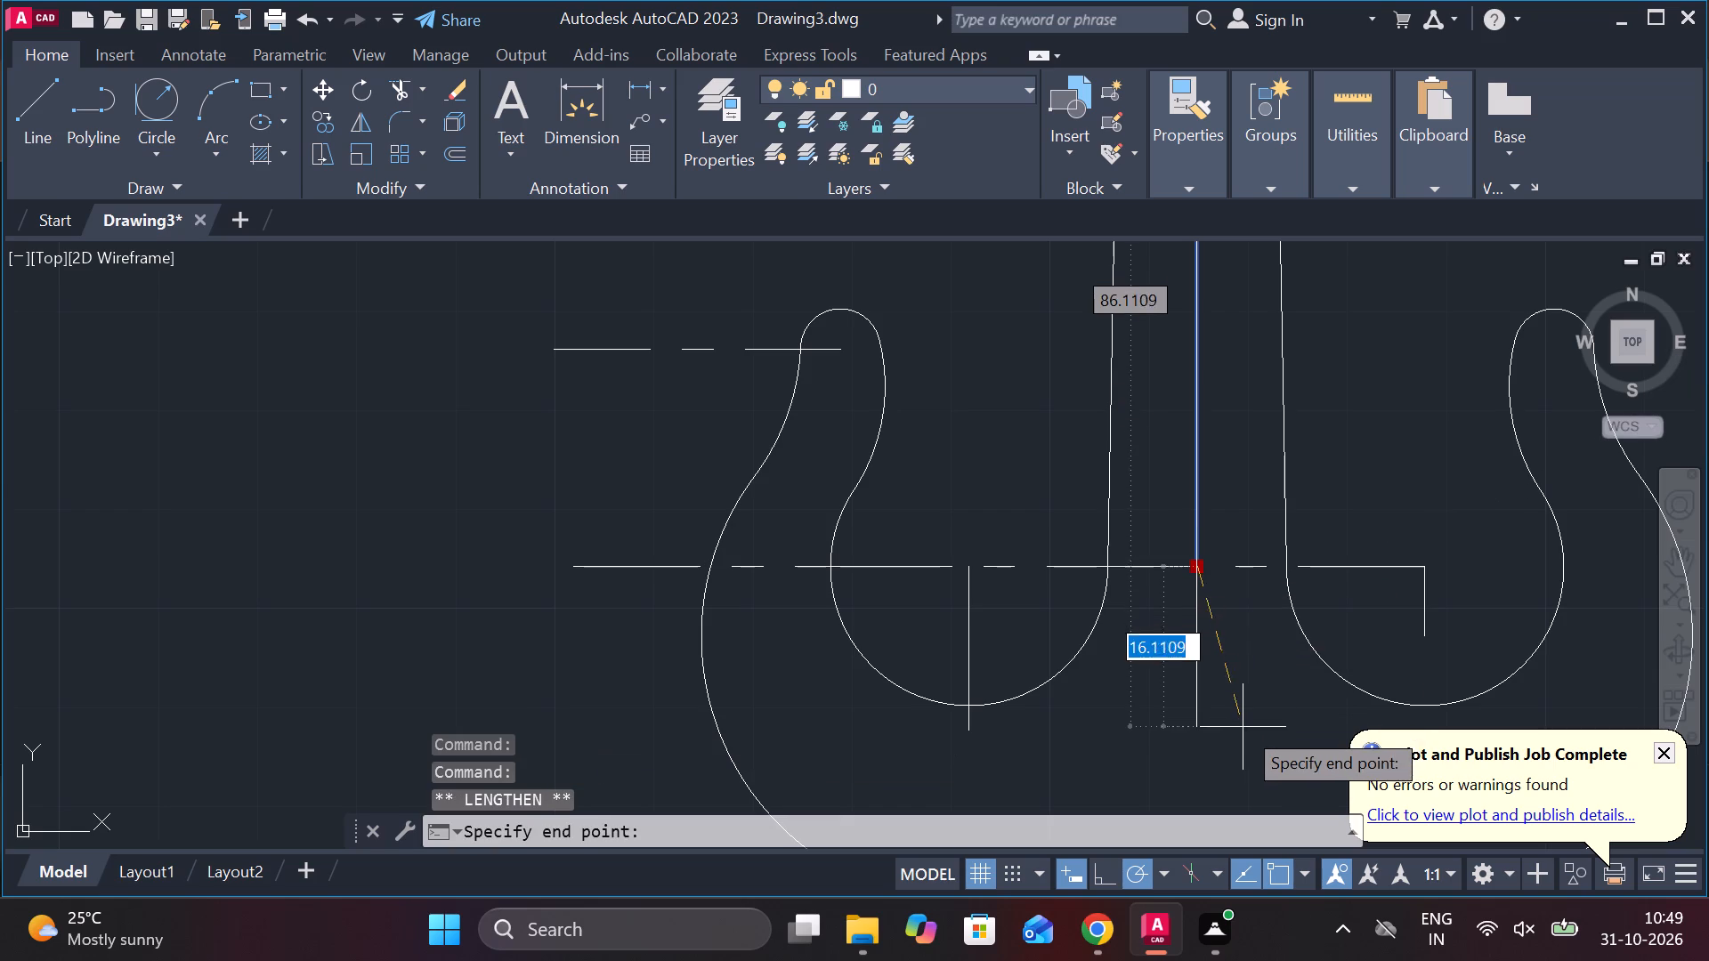
click(1233, 734)
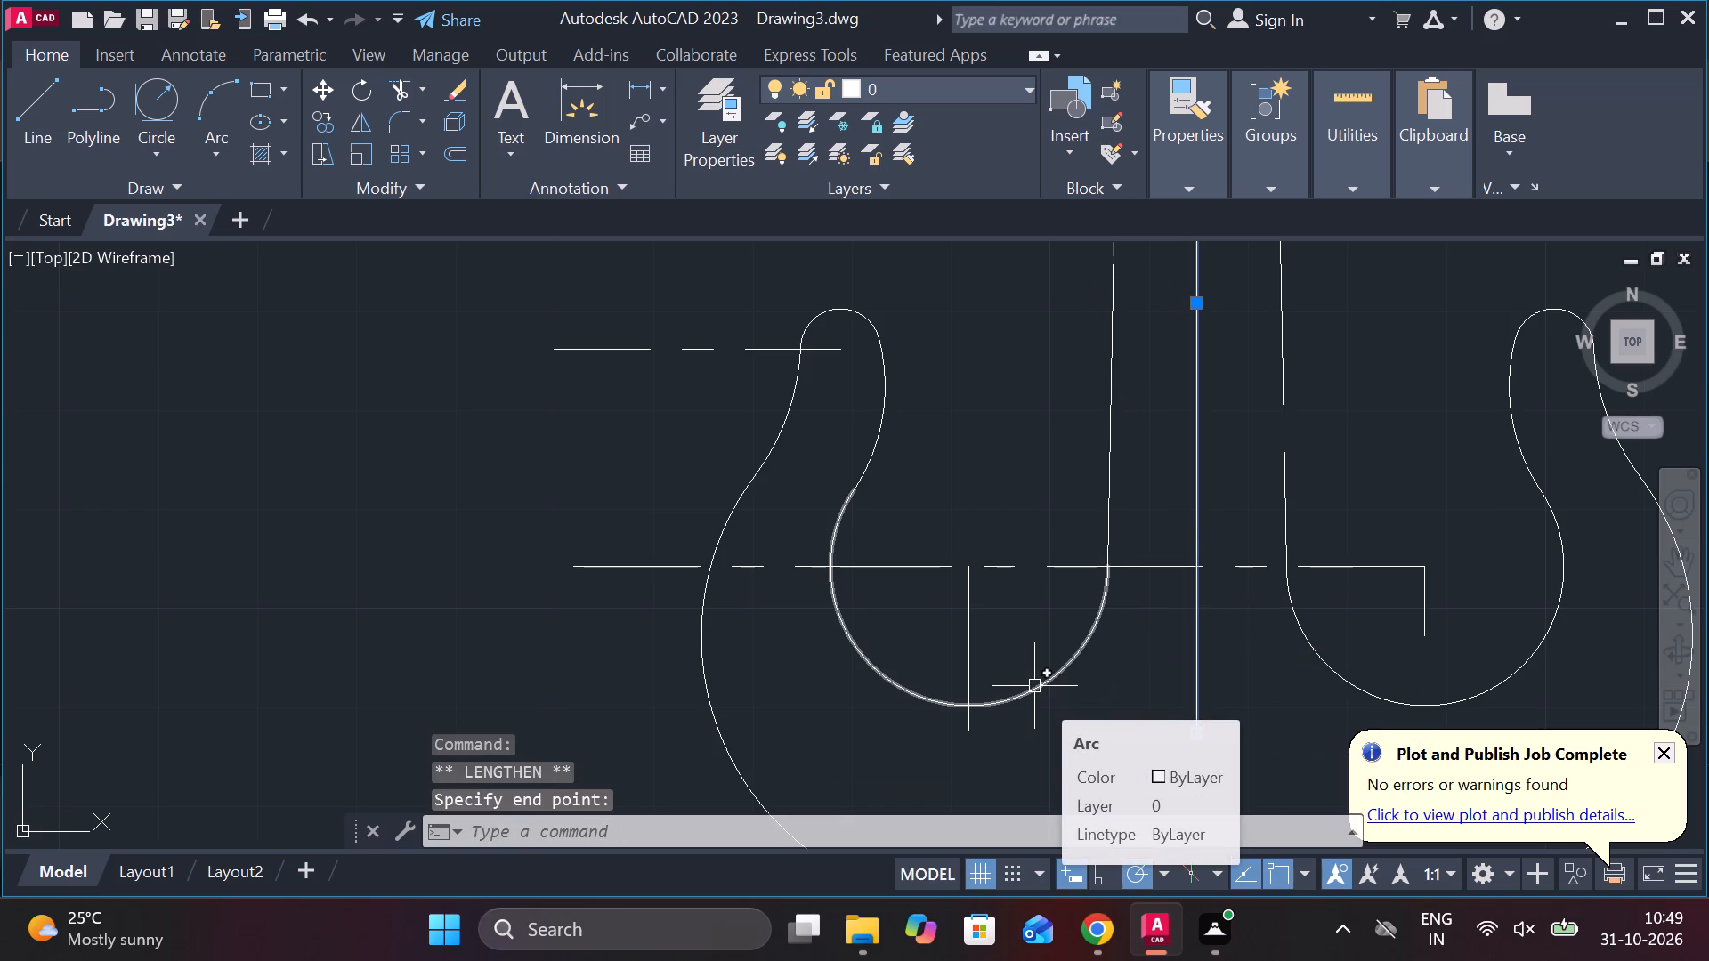
Undo the lengthening of the shank's central vertical line and the stretch of the left inner arc's short vertical line.
key(ctrl+z)
key(ctrl+z)
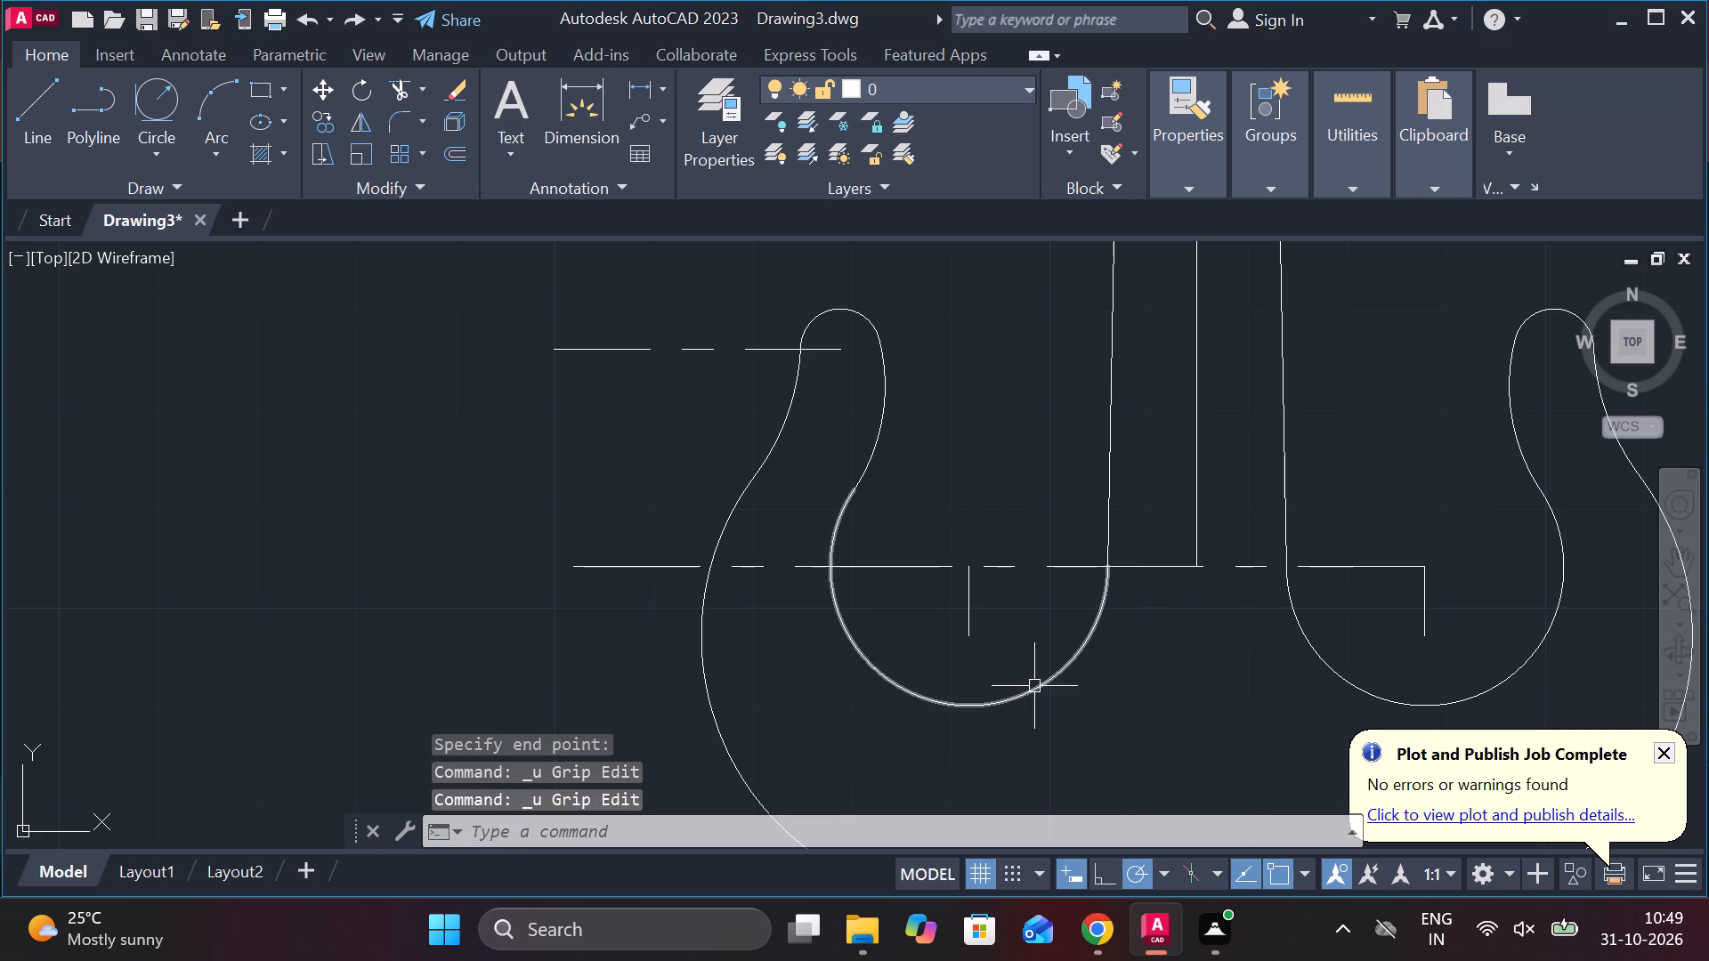
Draw a horizontal line 23 long from the lower end of the left inner arc's vertical line to beneath the shank's central line.
key(l)
key(Return)
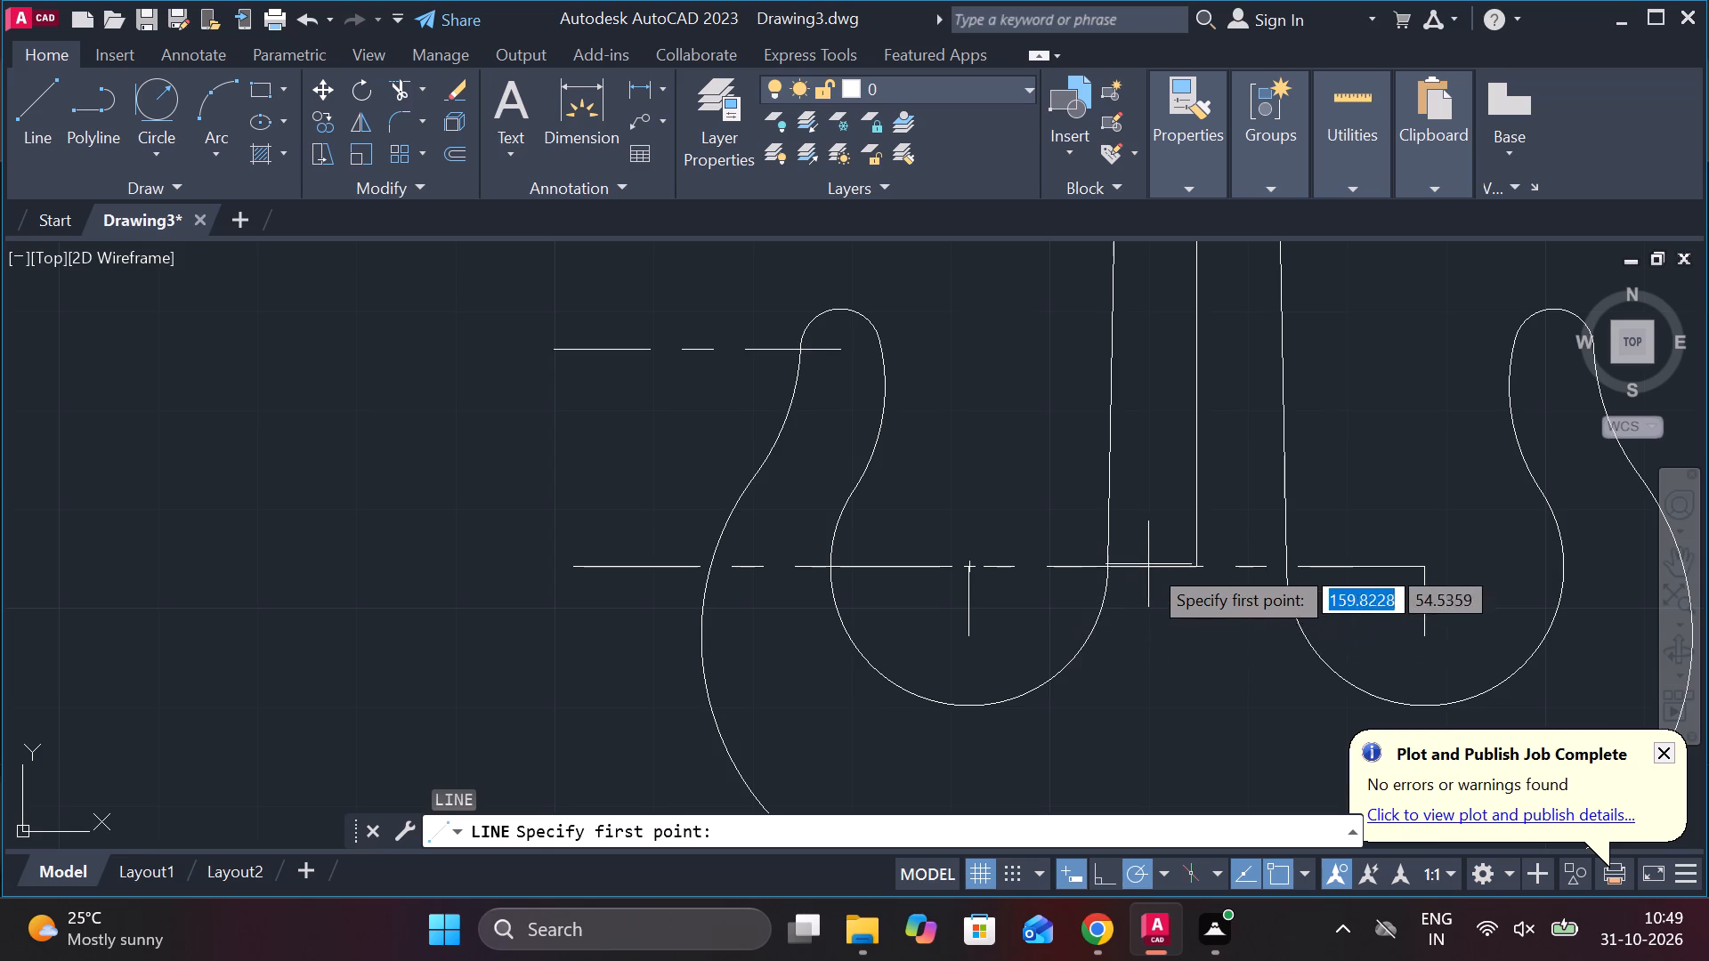
click(962, 627)
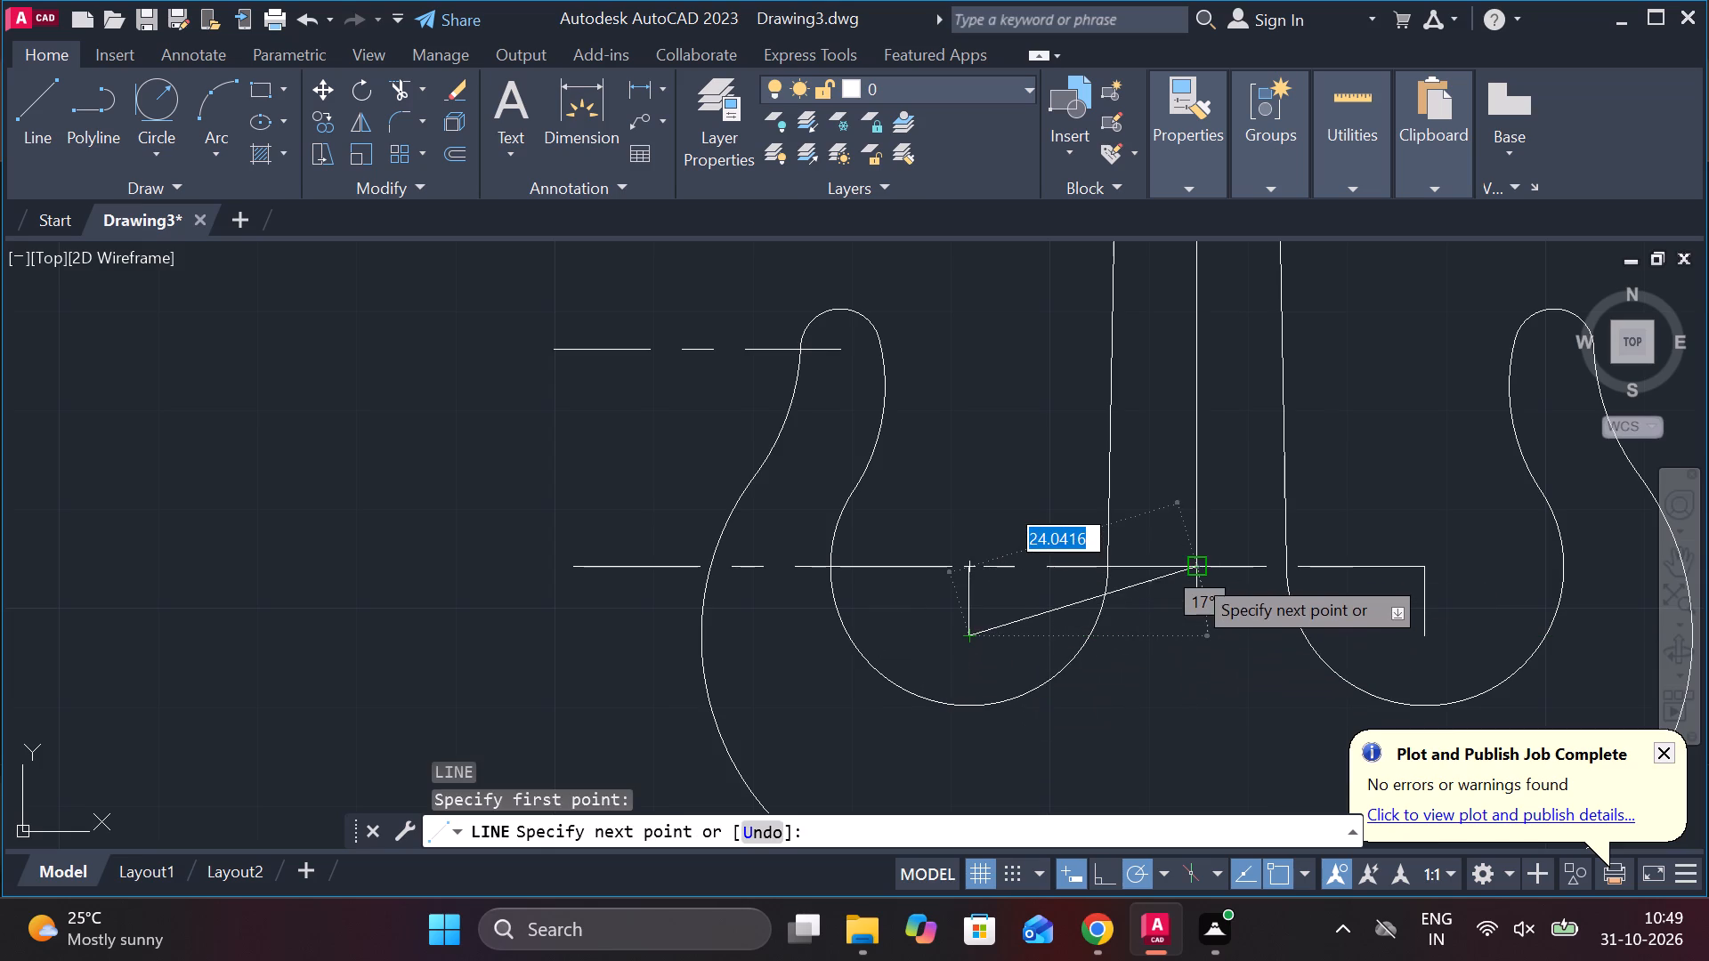
click(1197, 628)
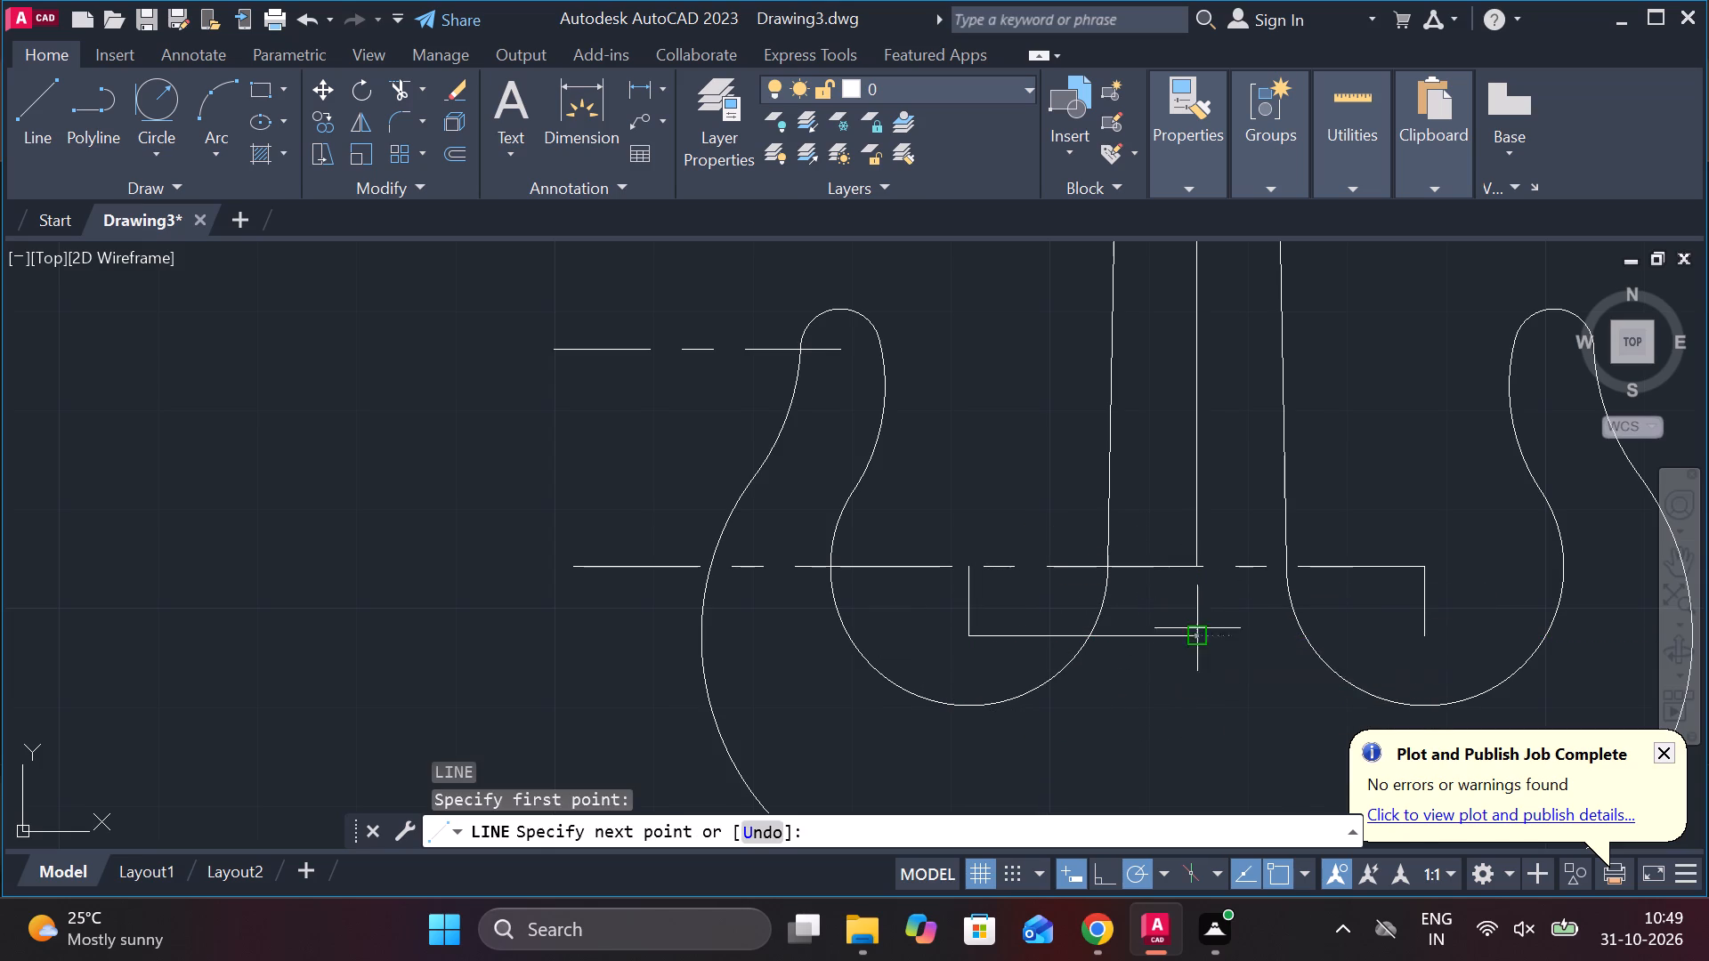
key(Escape)
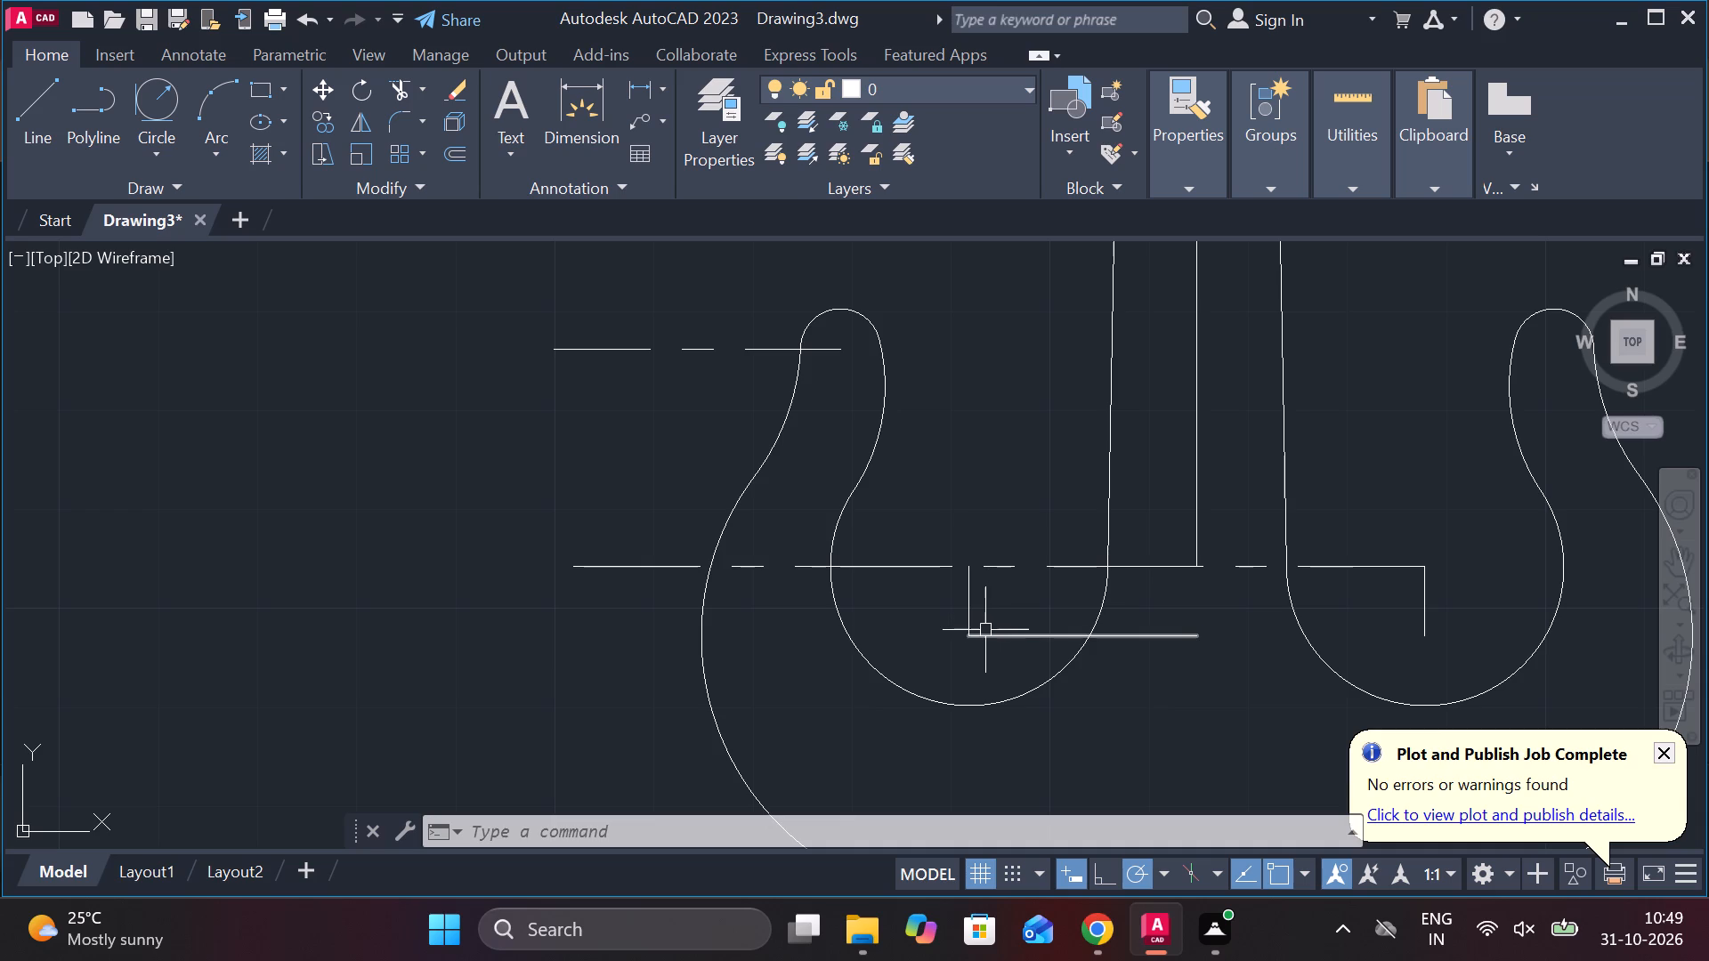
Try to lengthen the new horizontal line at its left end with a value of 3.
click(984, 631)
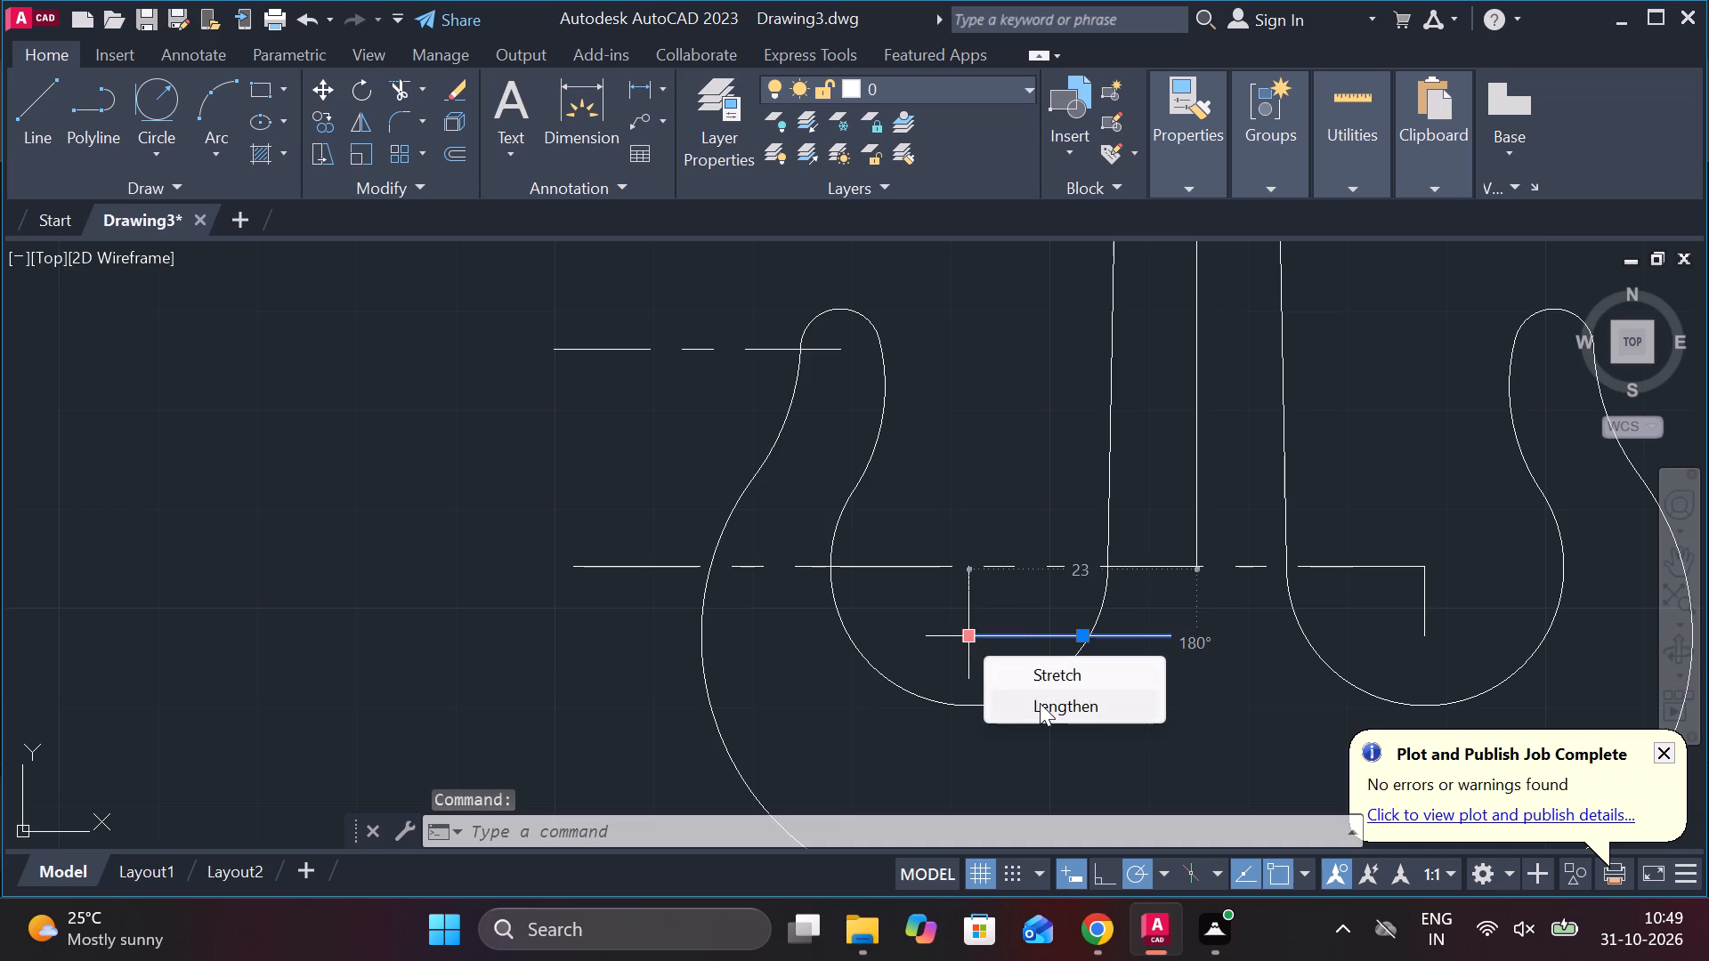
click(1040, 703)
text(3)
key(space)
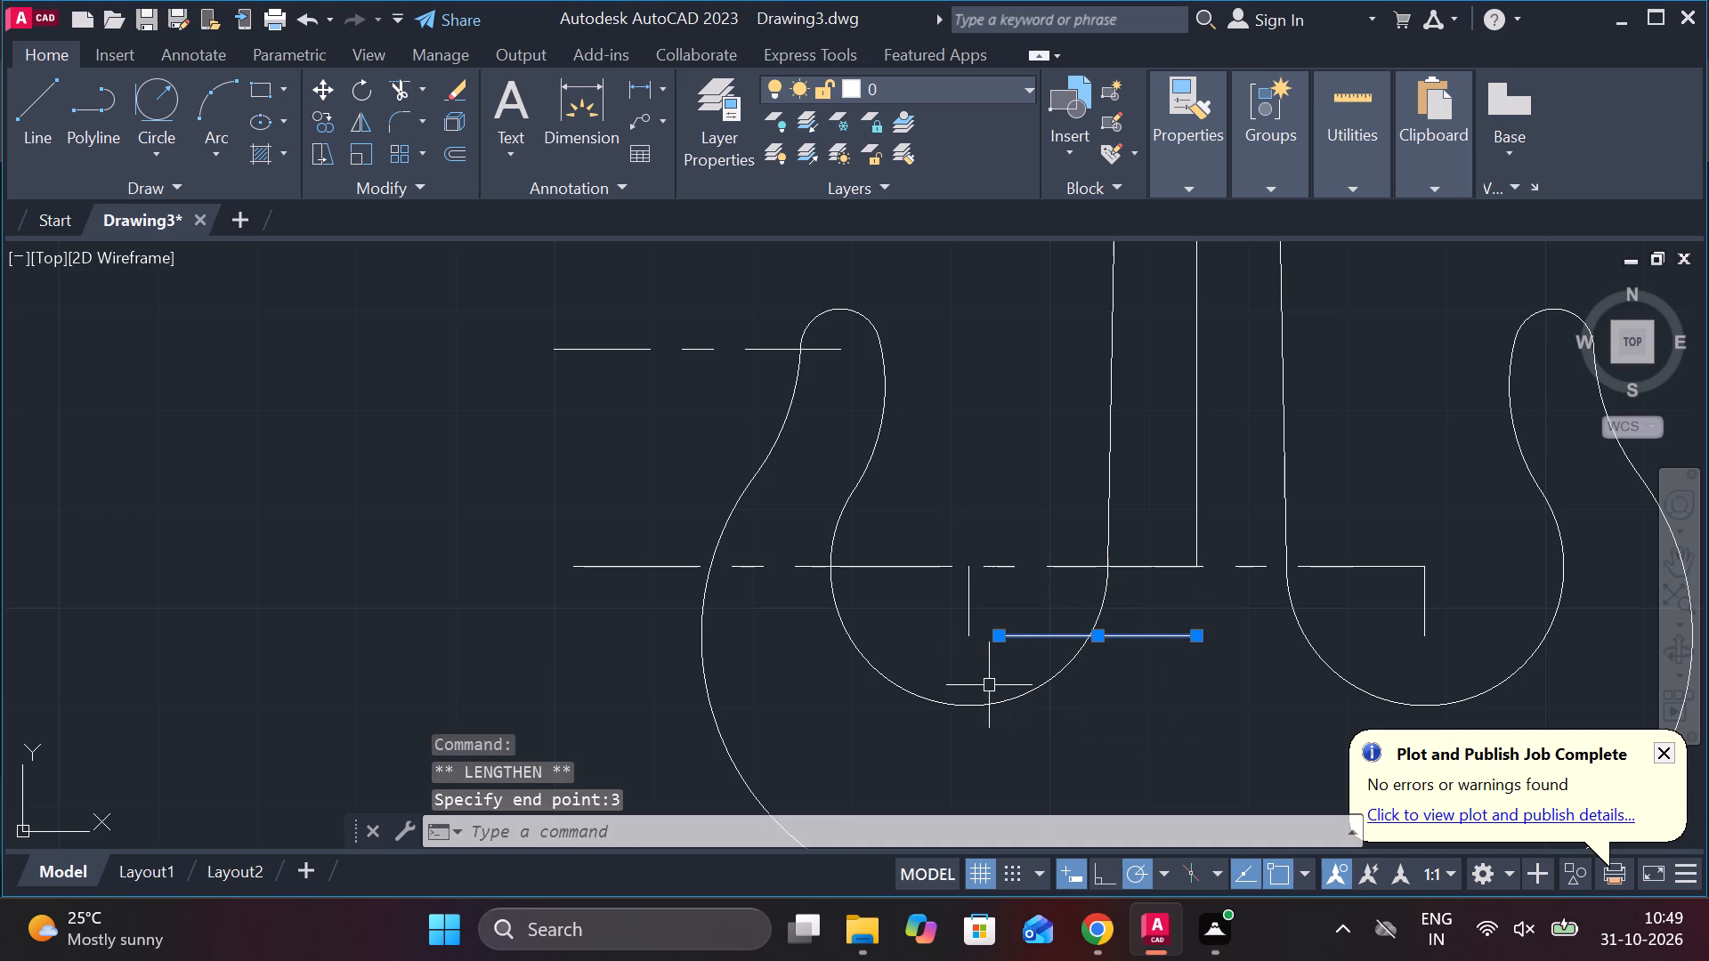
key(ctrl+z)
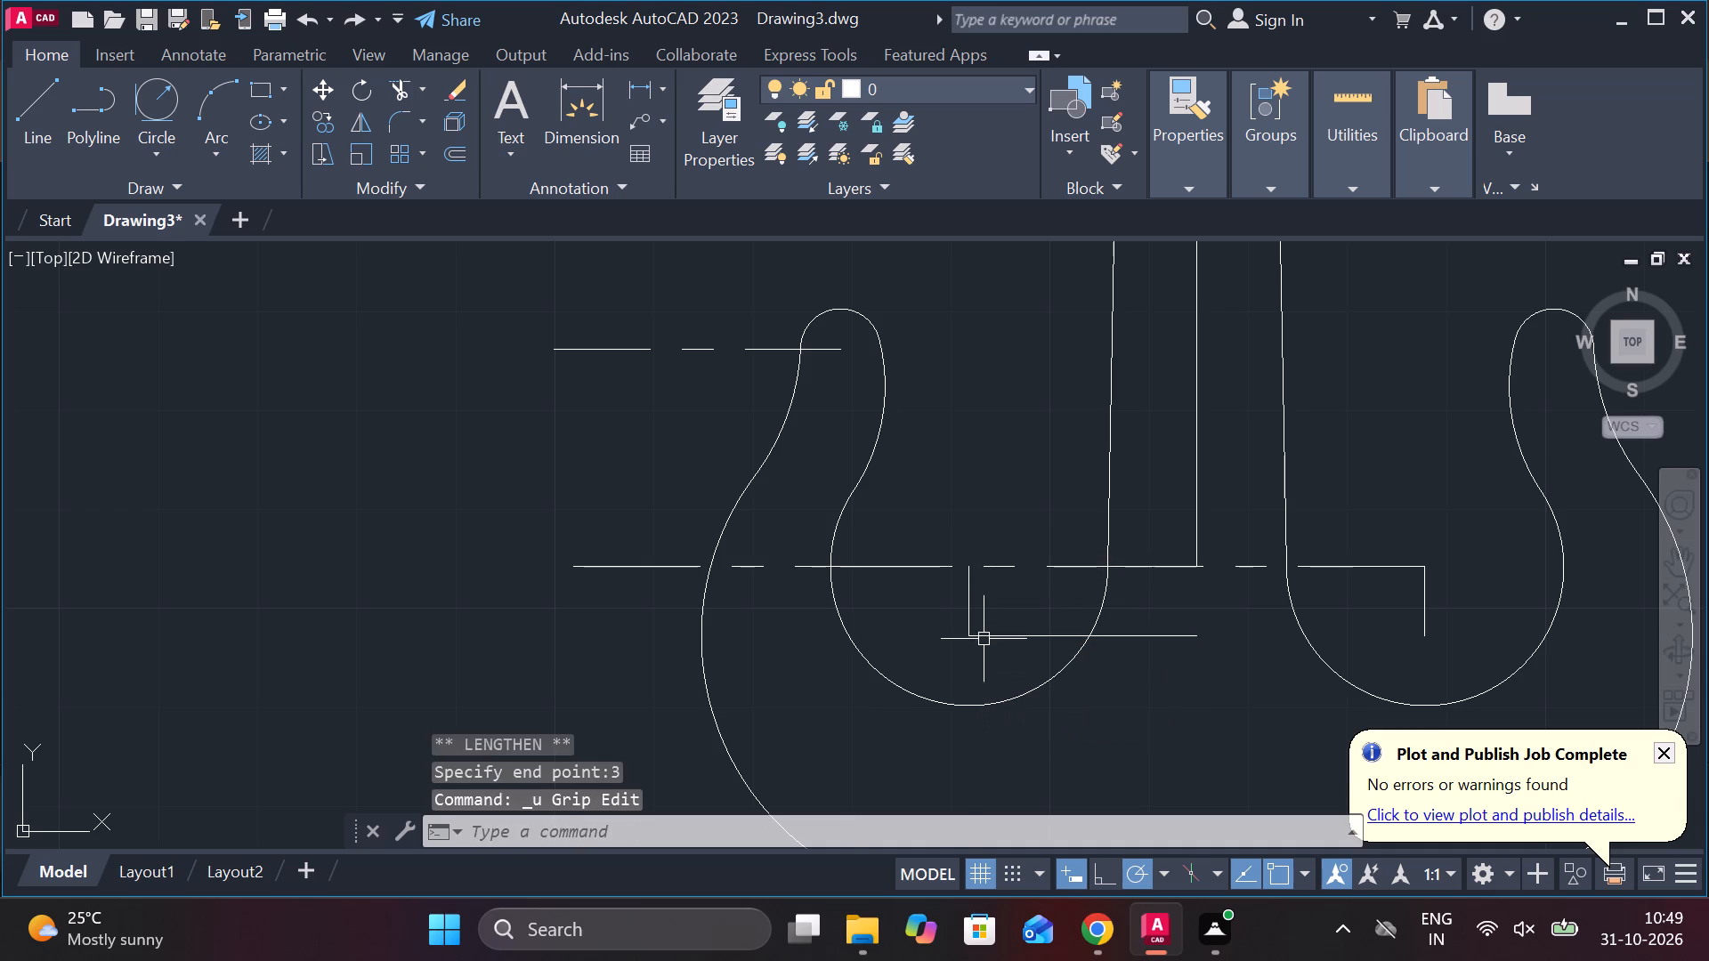
Lengthen the new horizontal line's left end outward by 3, past the left inner arc's short vertical line.
click(986, 627)
key(Escape)
click(987, 642)
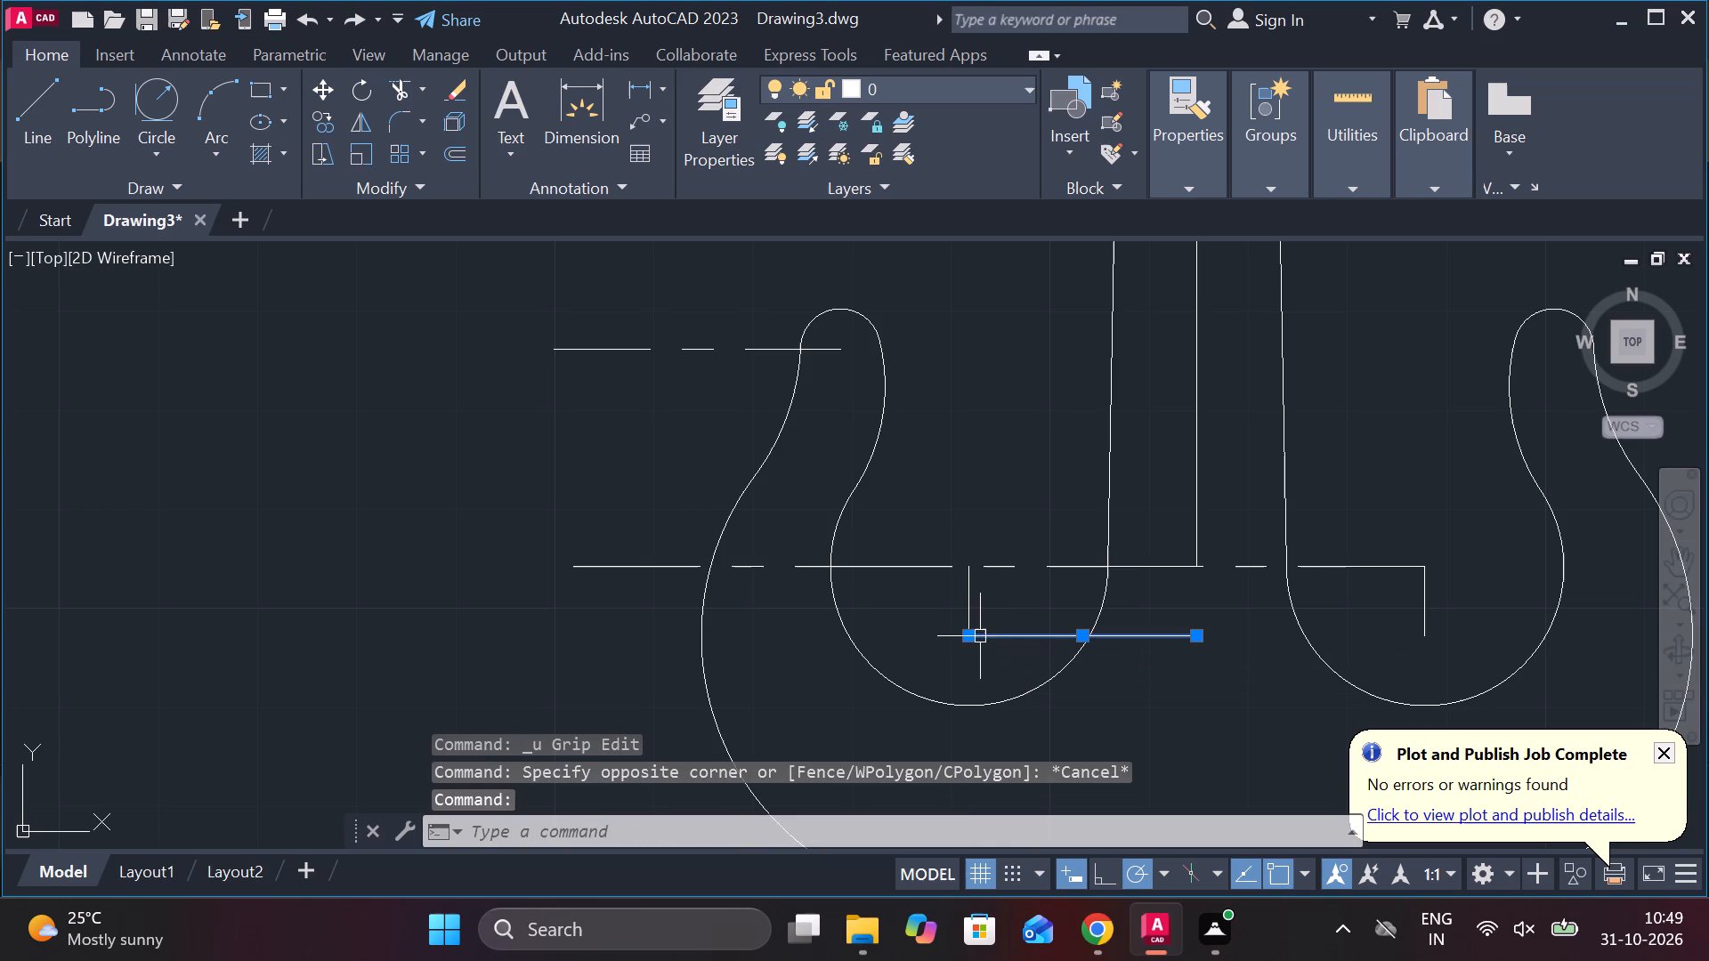
click(1057, 705)
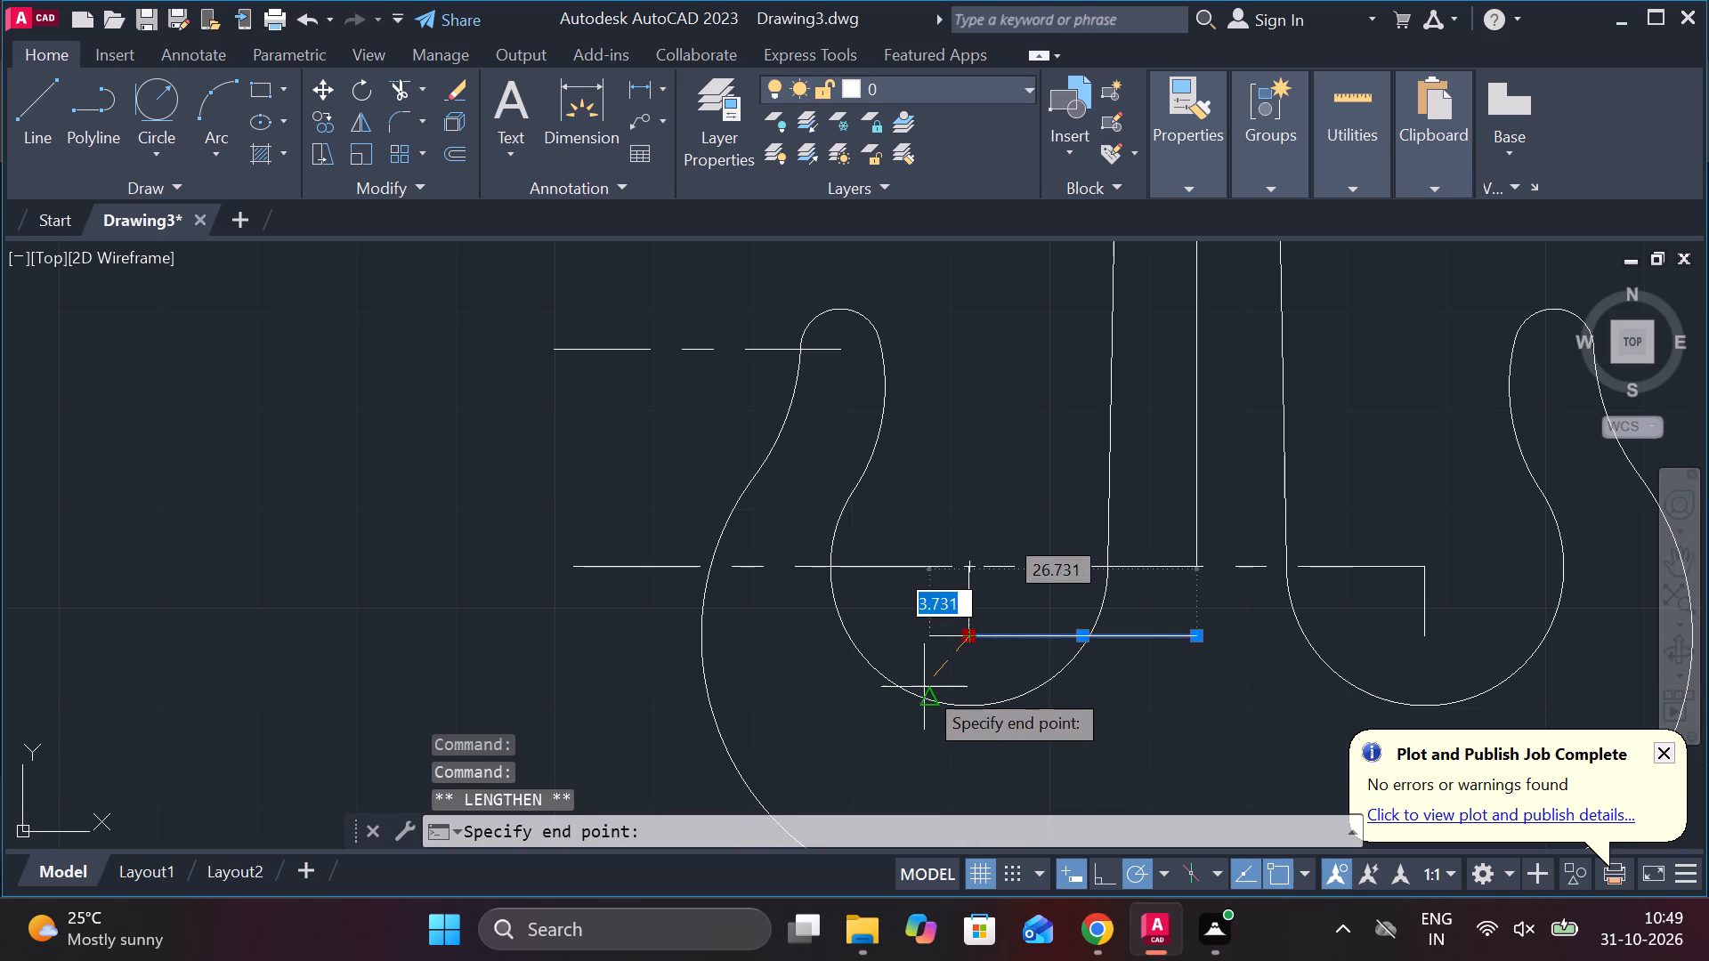
text(3)
key(space)
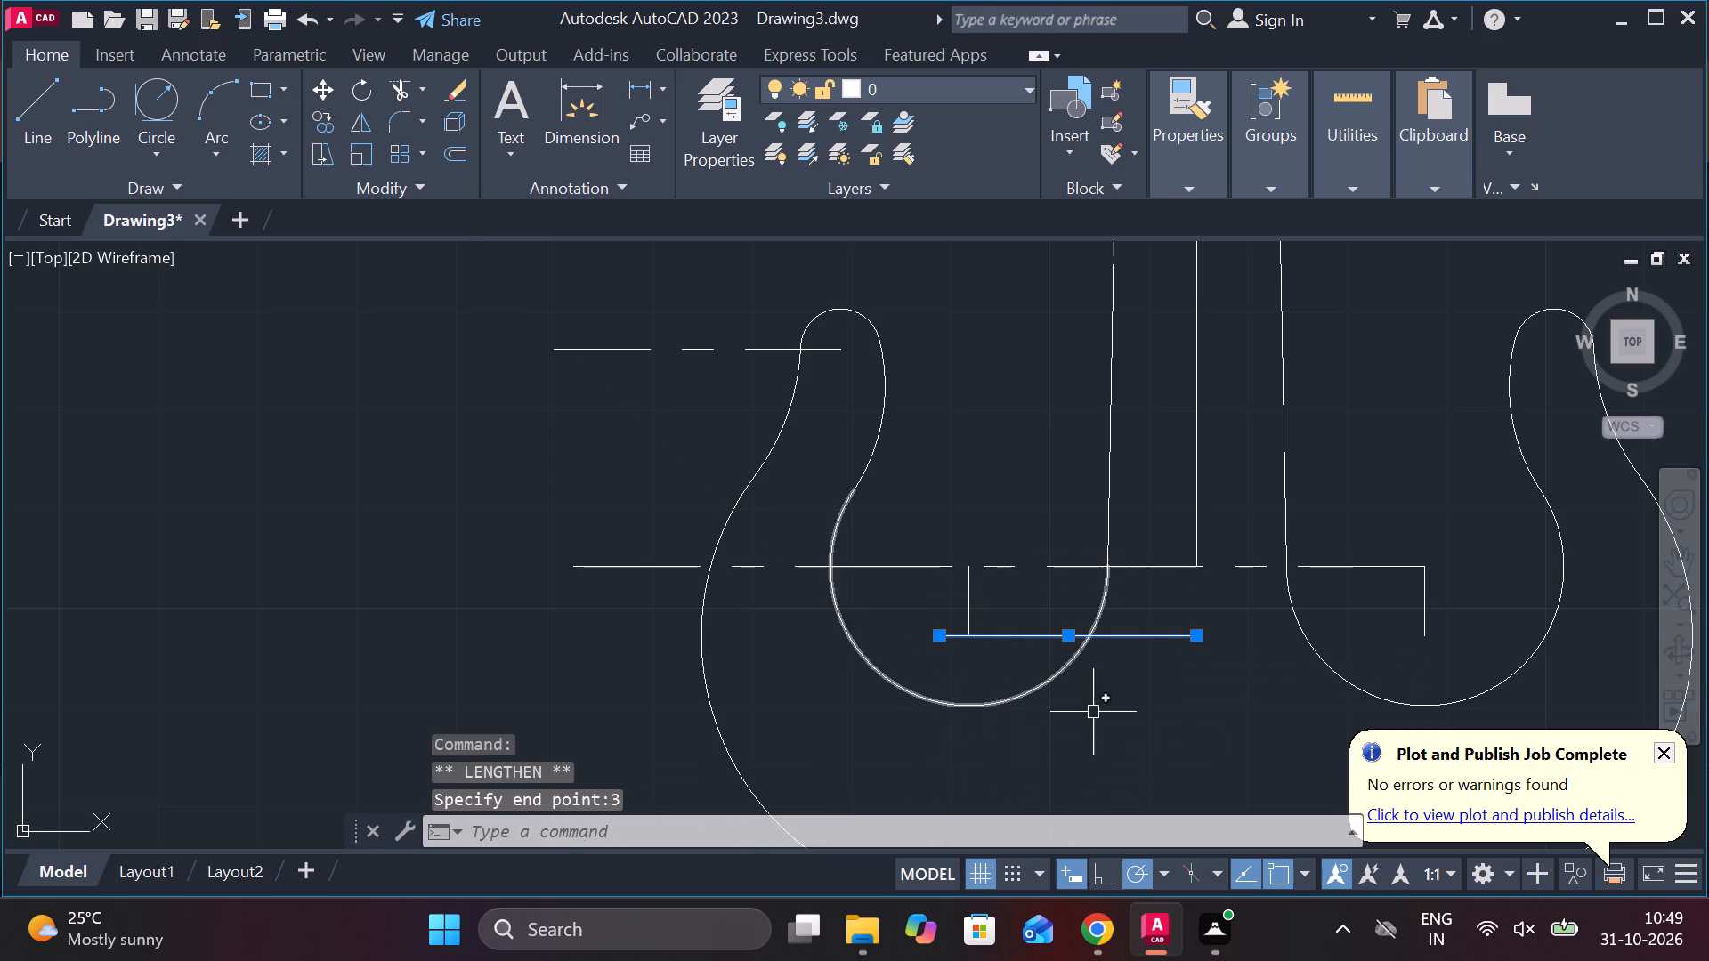
key(Escape)
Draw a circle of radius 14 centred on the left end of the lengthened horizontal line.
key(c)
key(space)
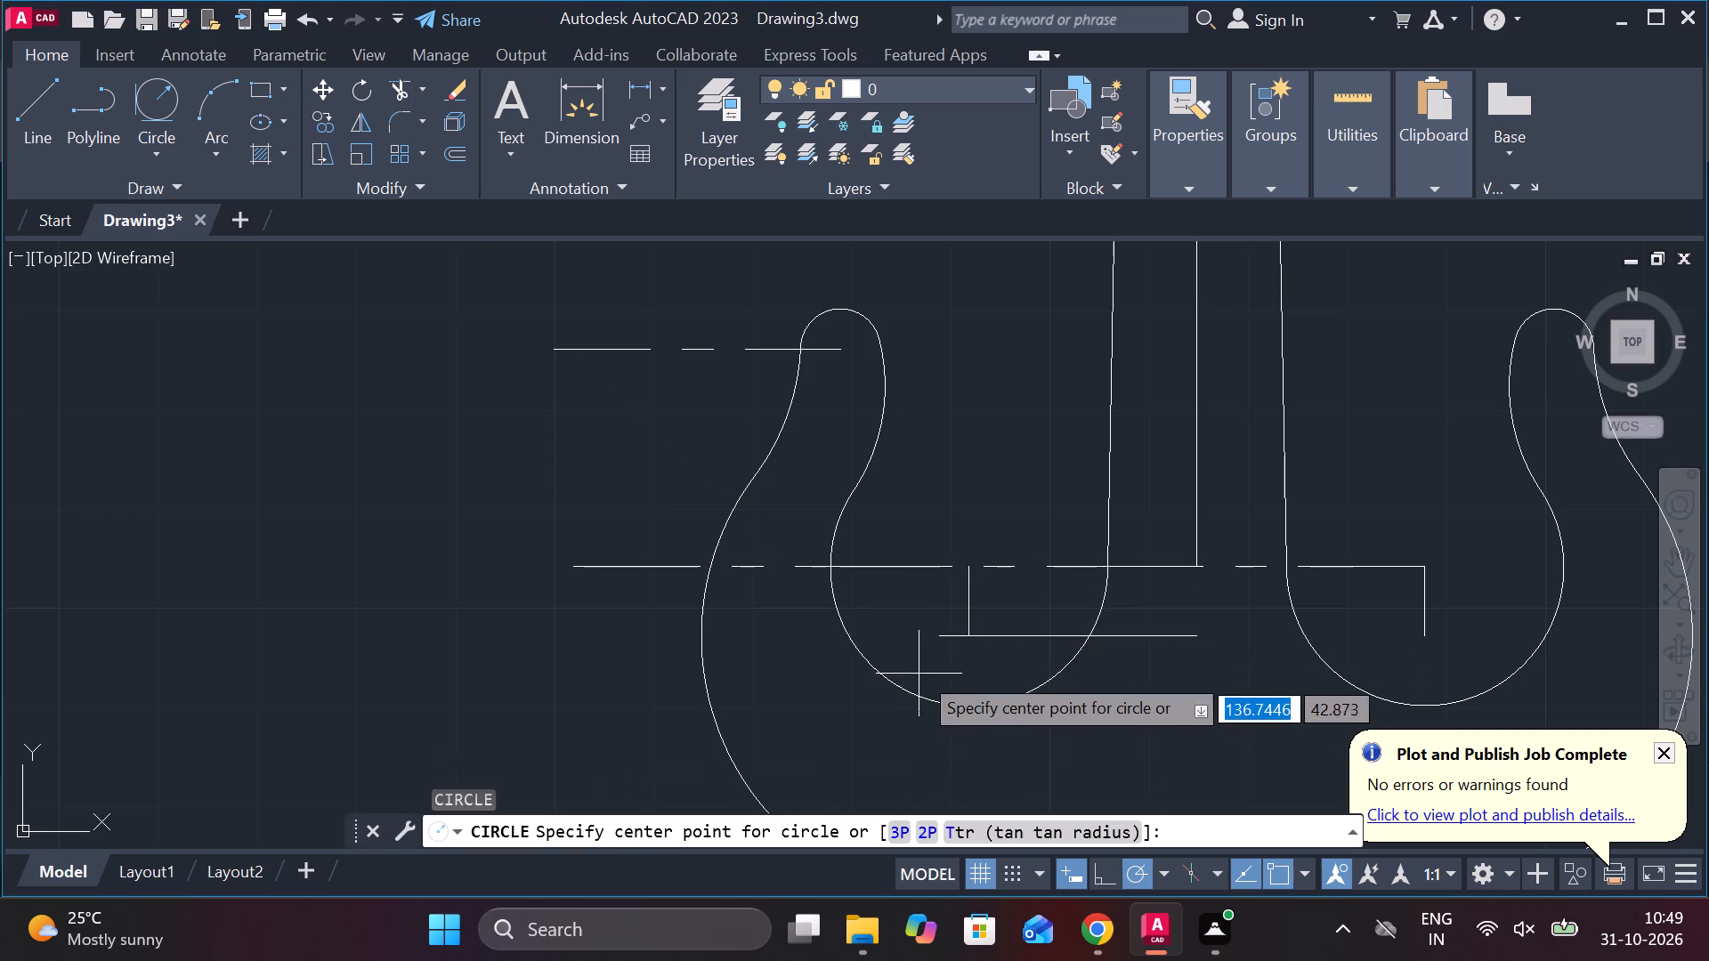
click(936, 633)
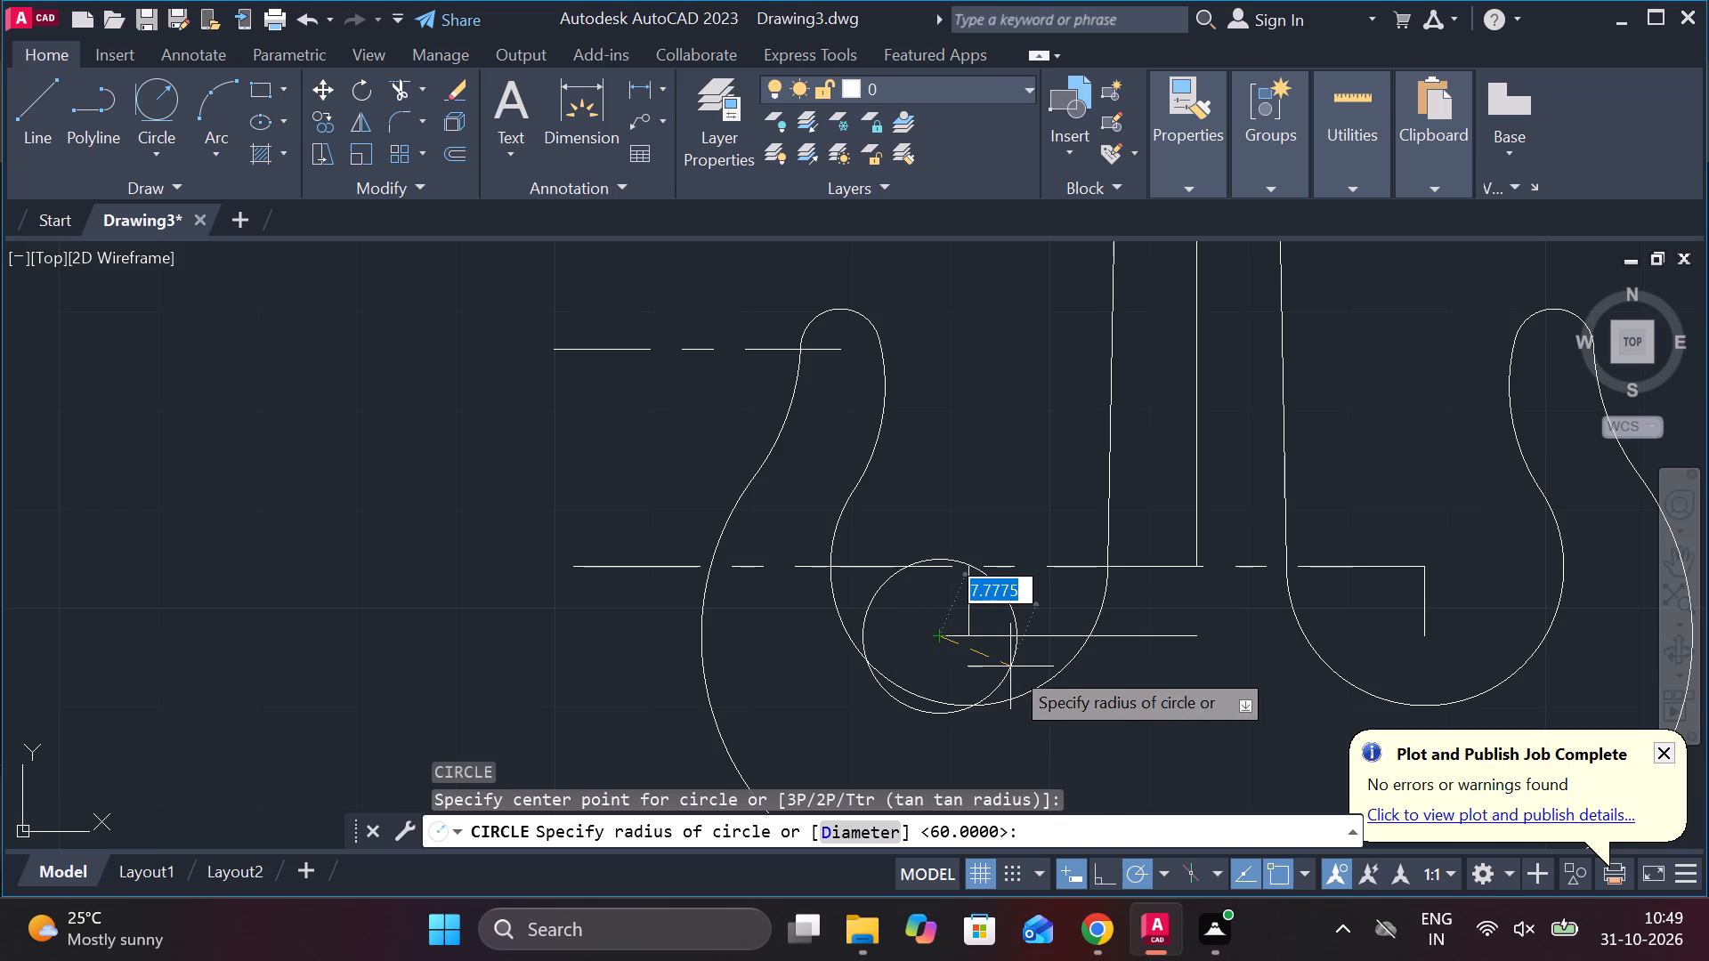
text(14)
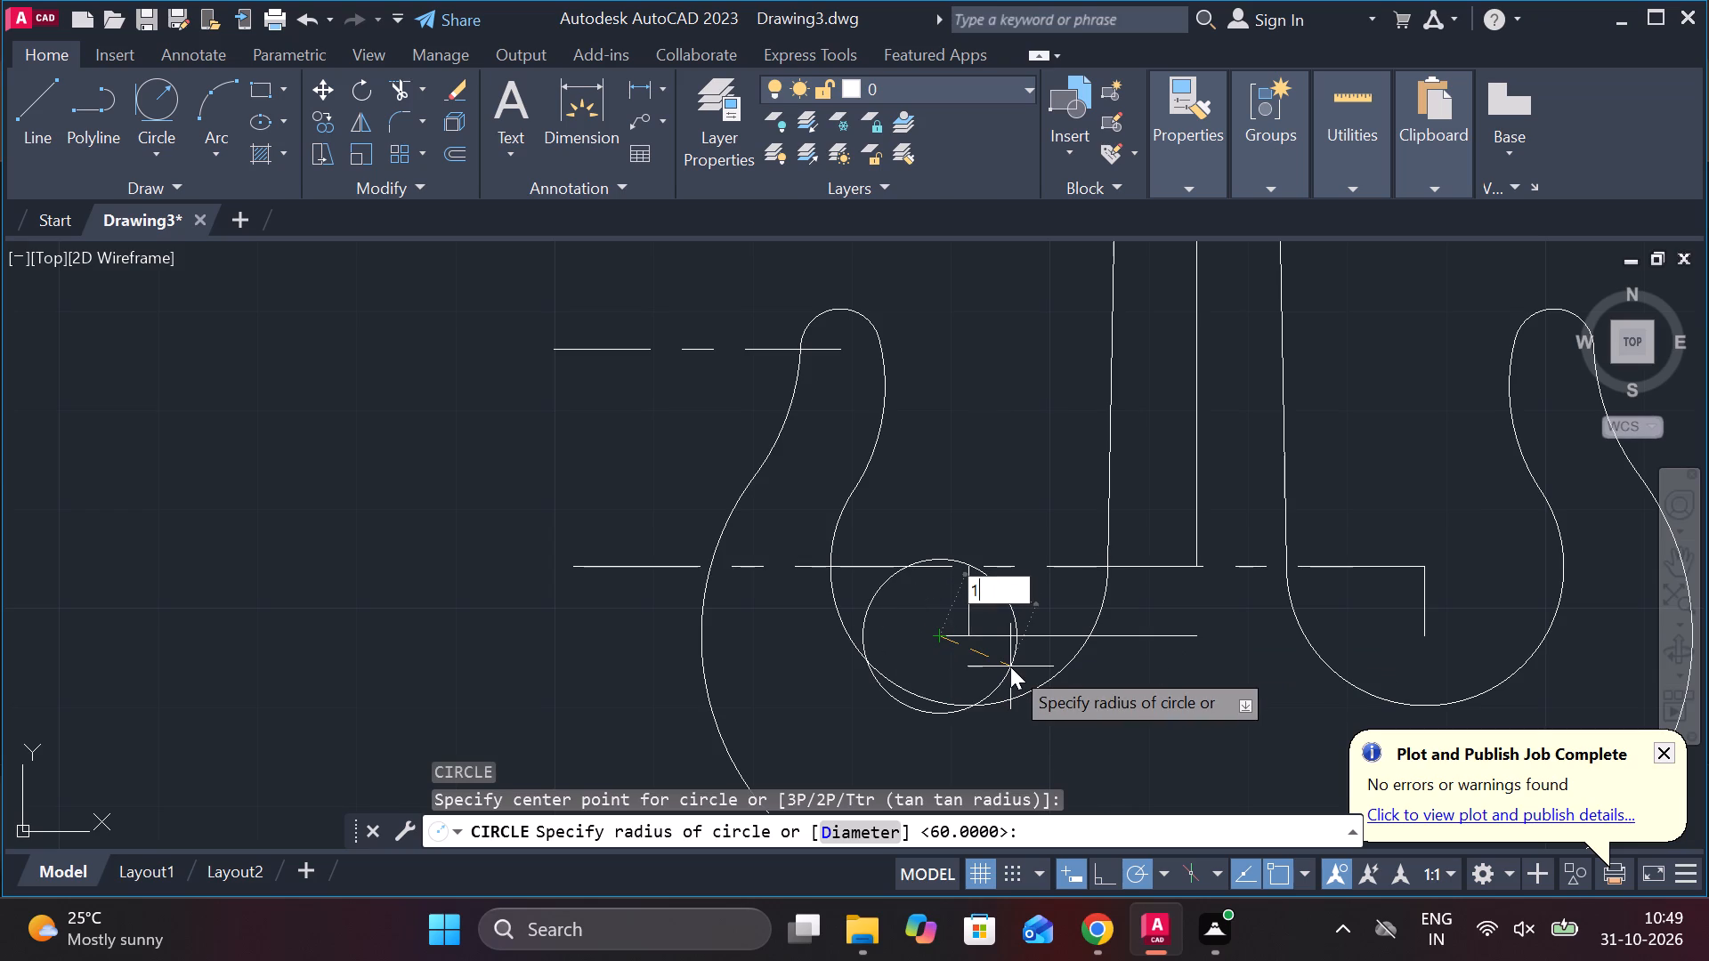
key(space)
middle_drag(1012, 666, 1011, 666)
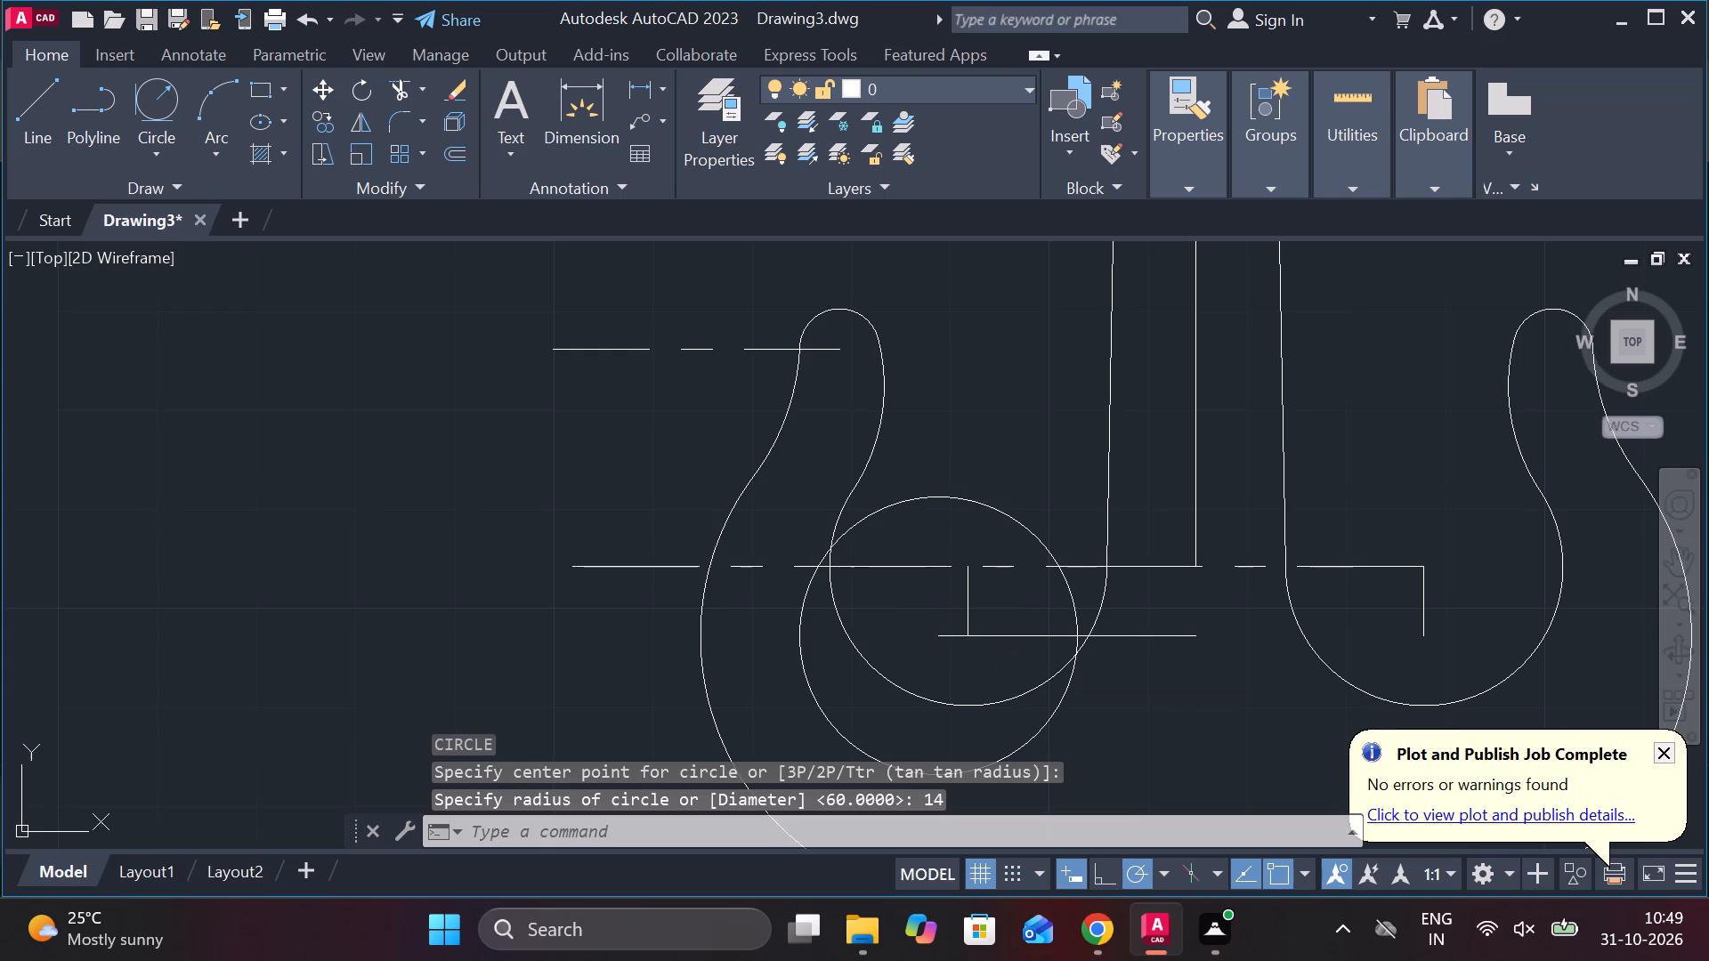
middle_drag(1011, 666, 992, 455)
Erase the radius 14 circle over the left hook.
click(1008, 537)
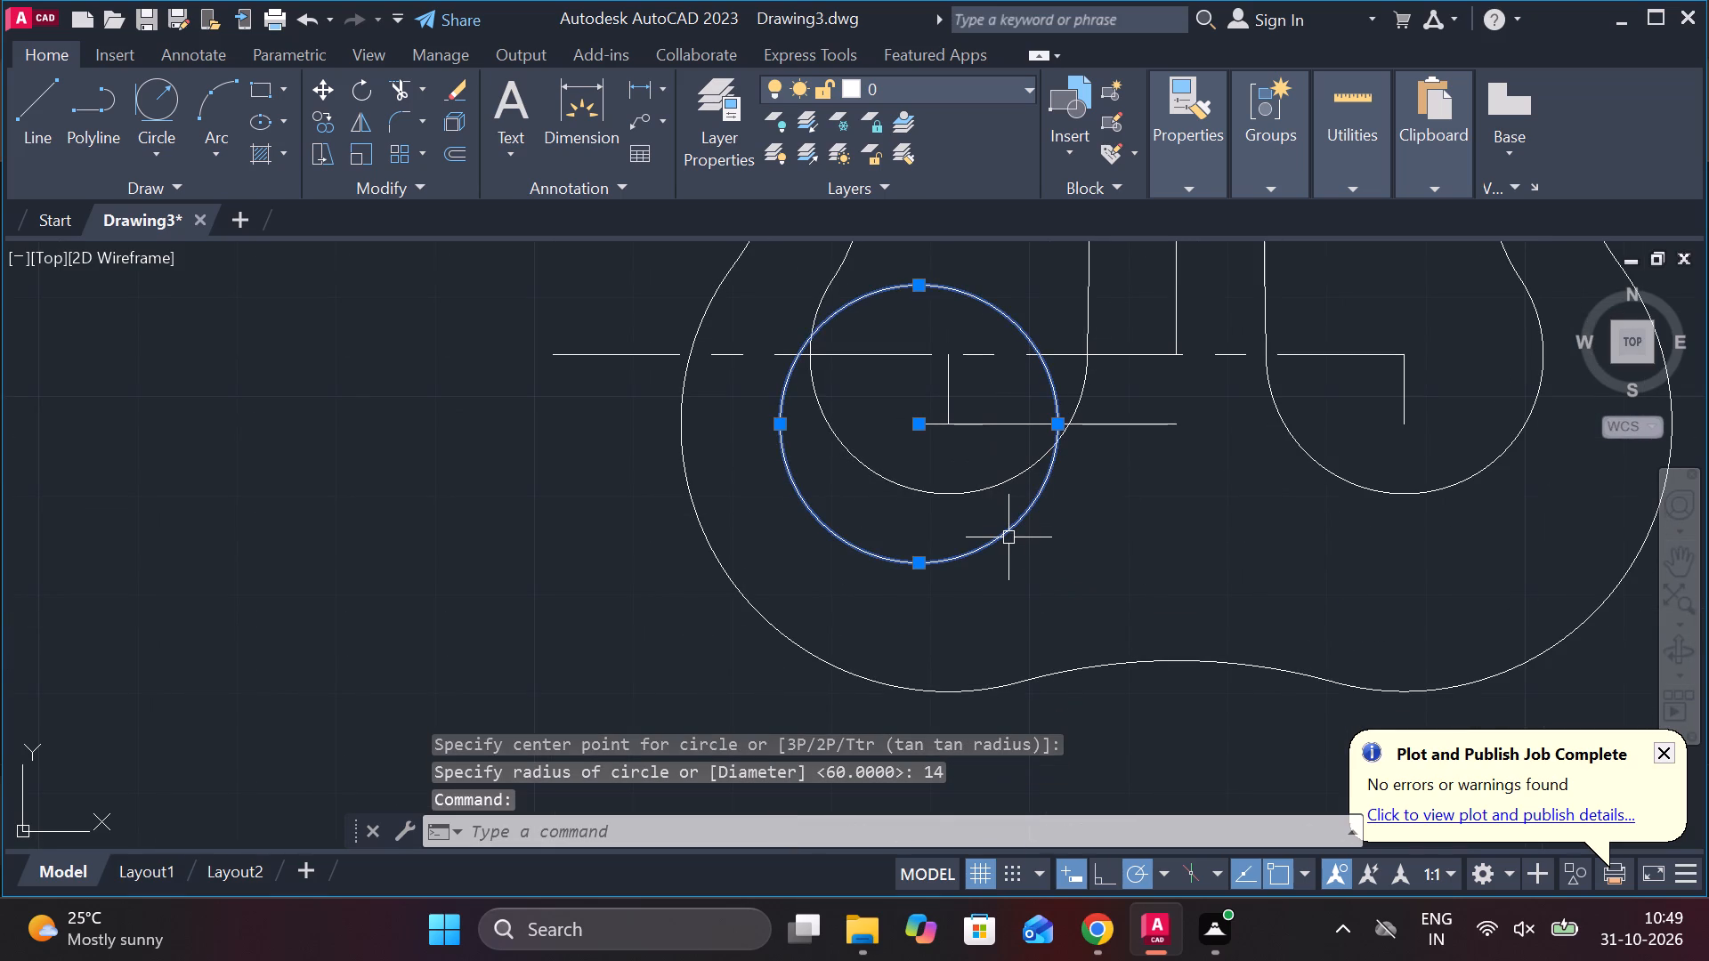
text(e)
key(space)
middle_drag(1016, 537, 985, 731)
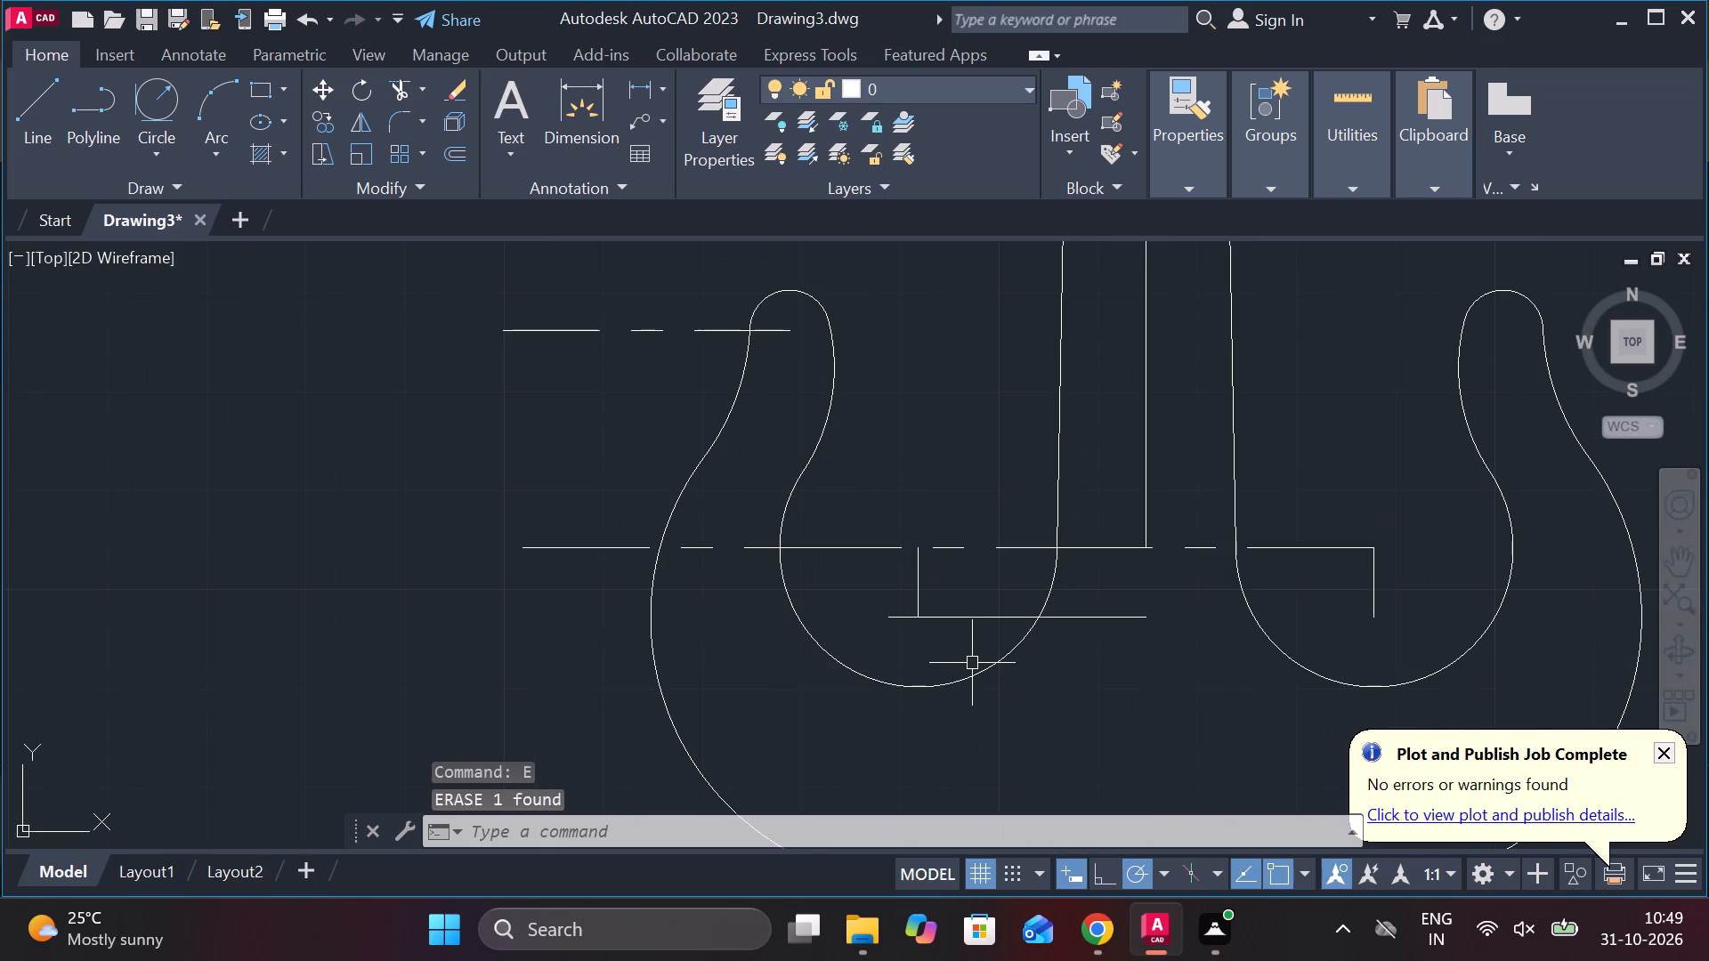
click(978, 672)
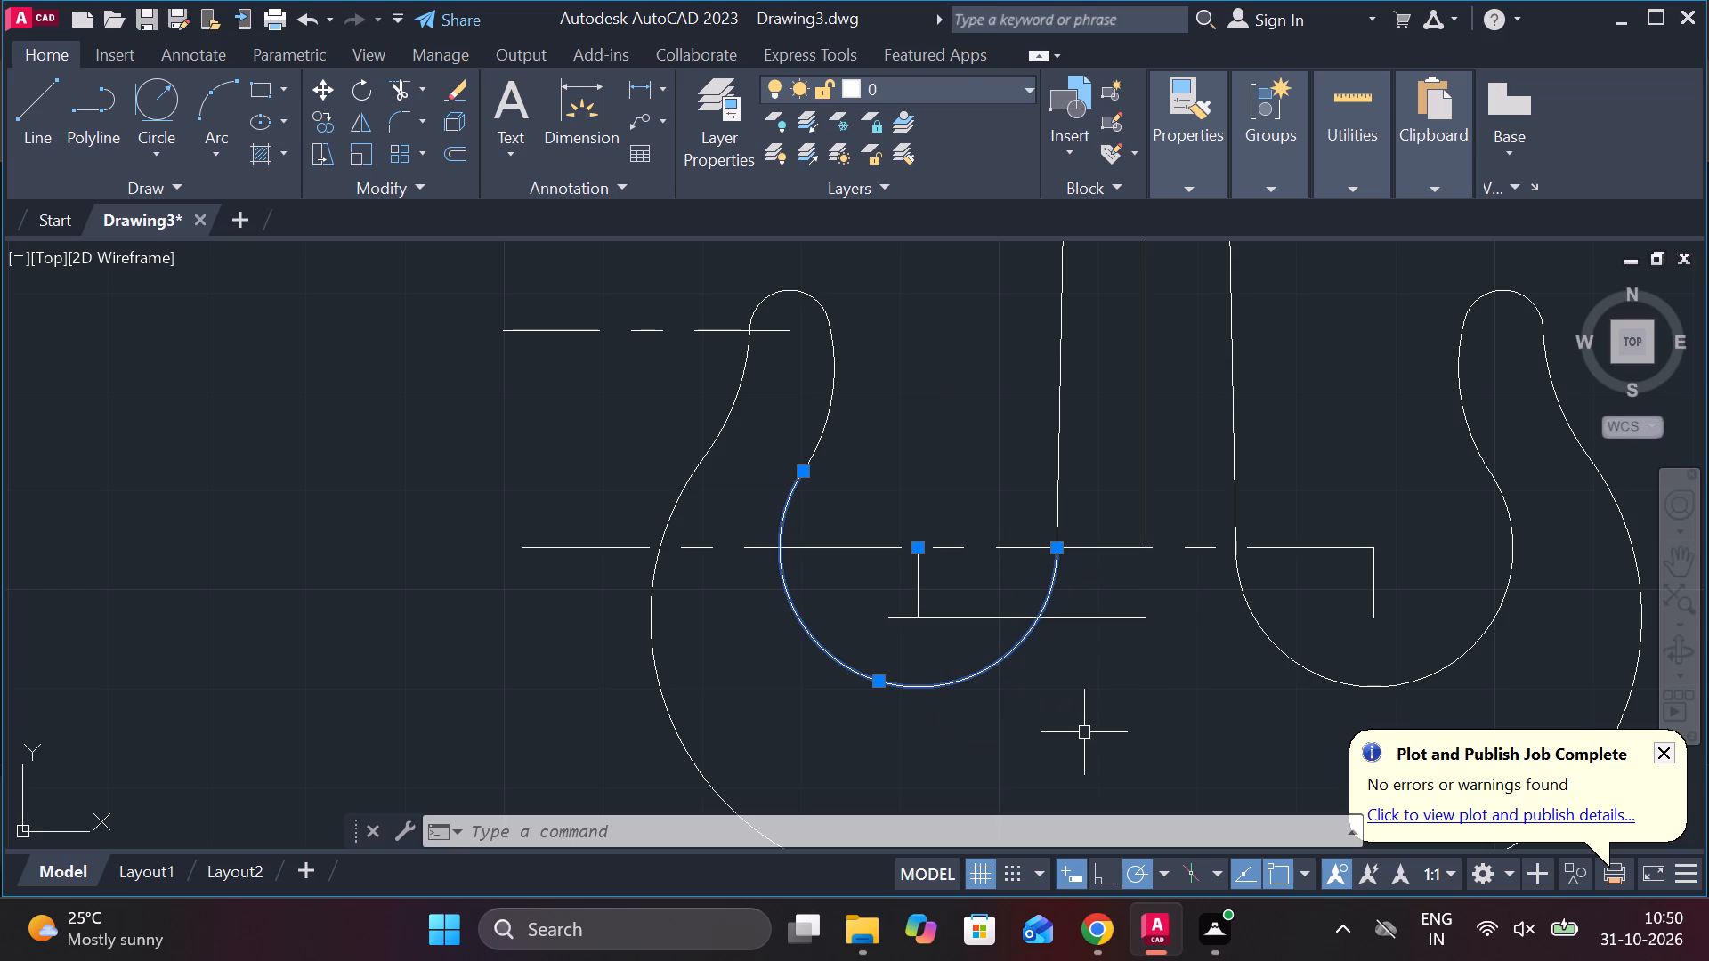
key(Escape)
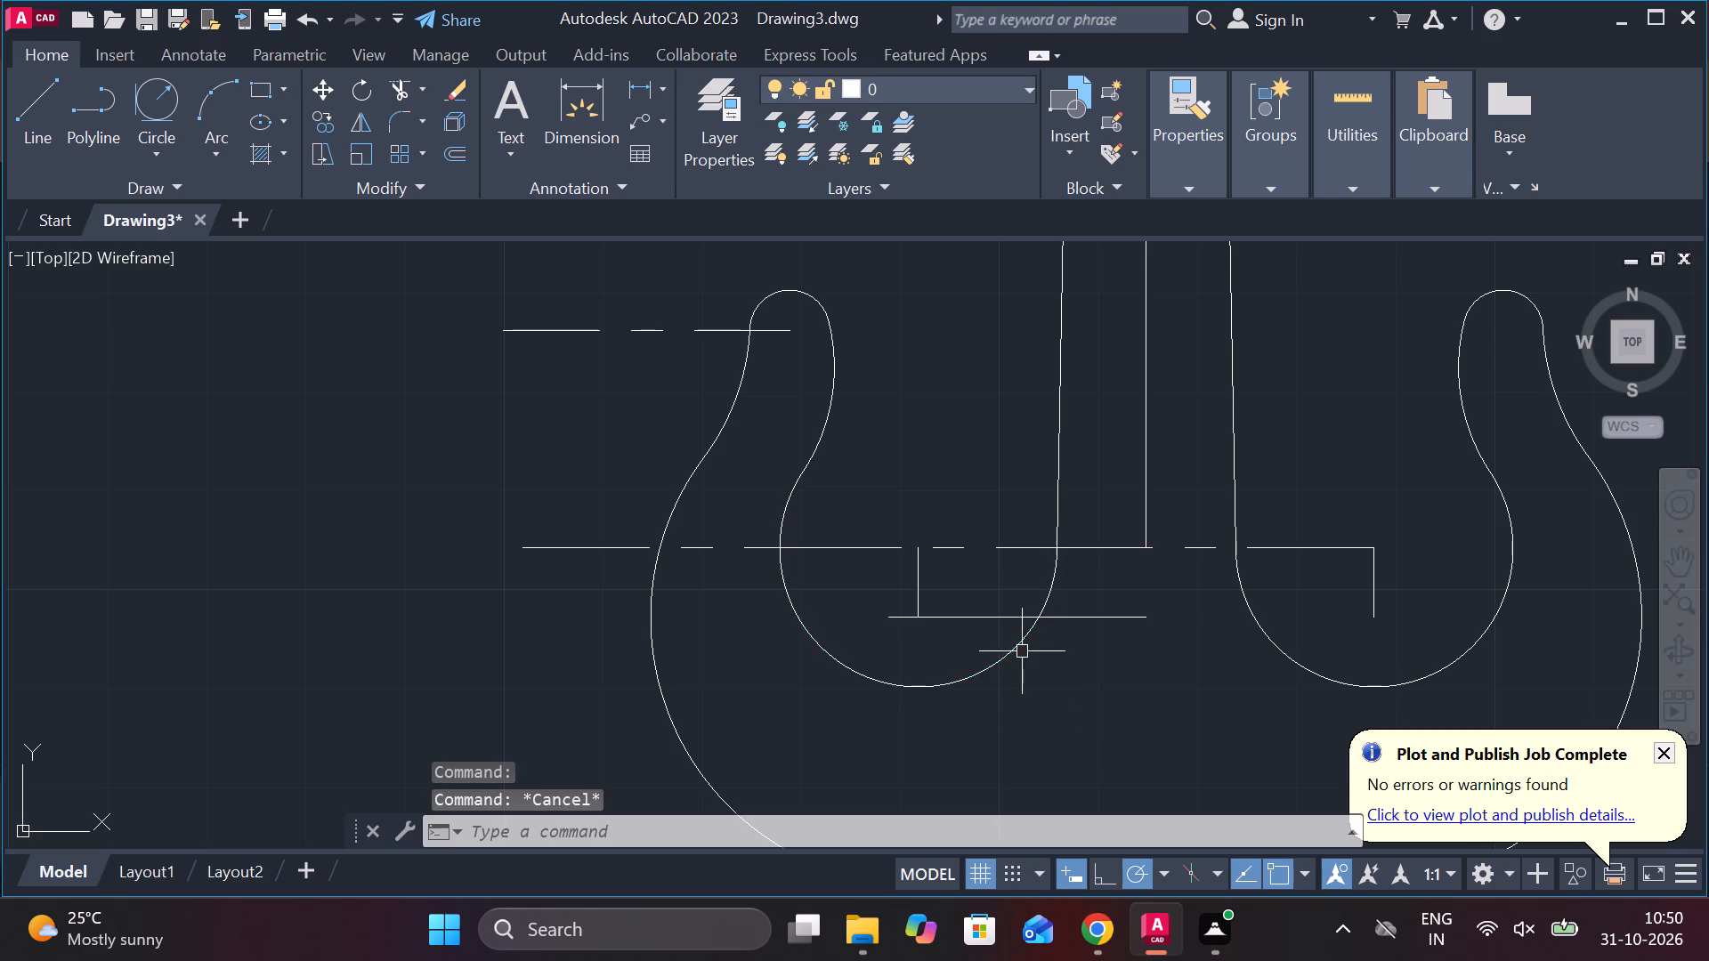
Draw a circle of radius 27 centred on the left end of the lengthened horizontal line.
middle_drag(980, 650, 979, 630)
text(c)
key(space)
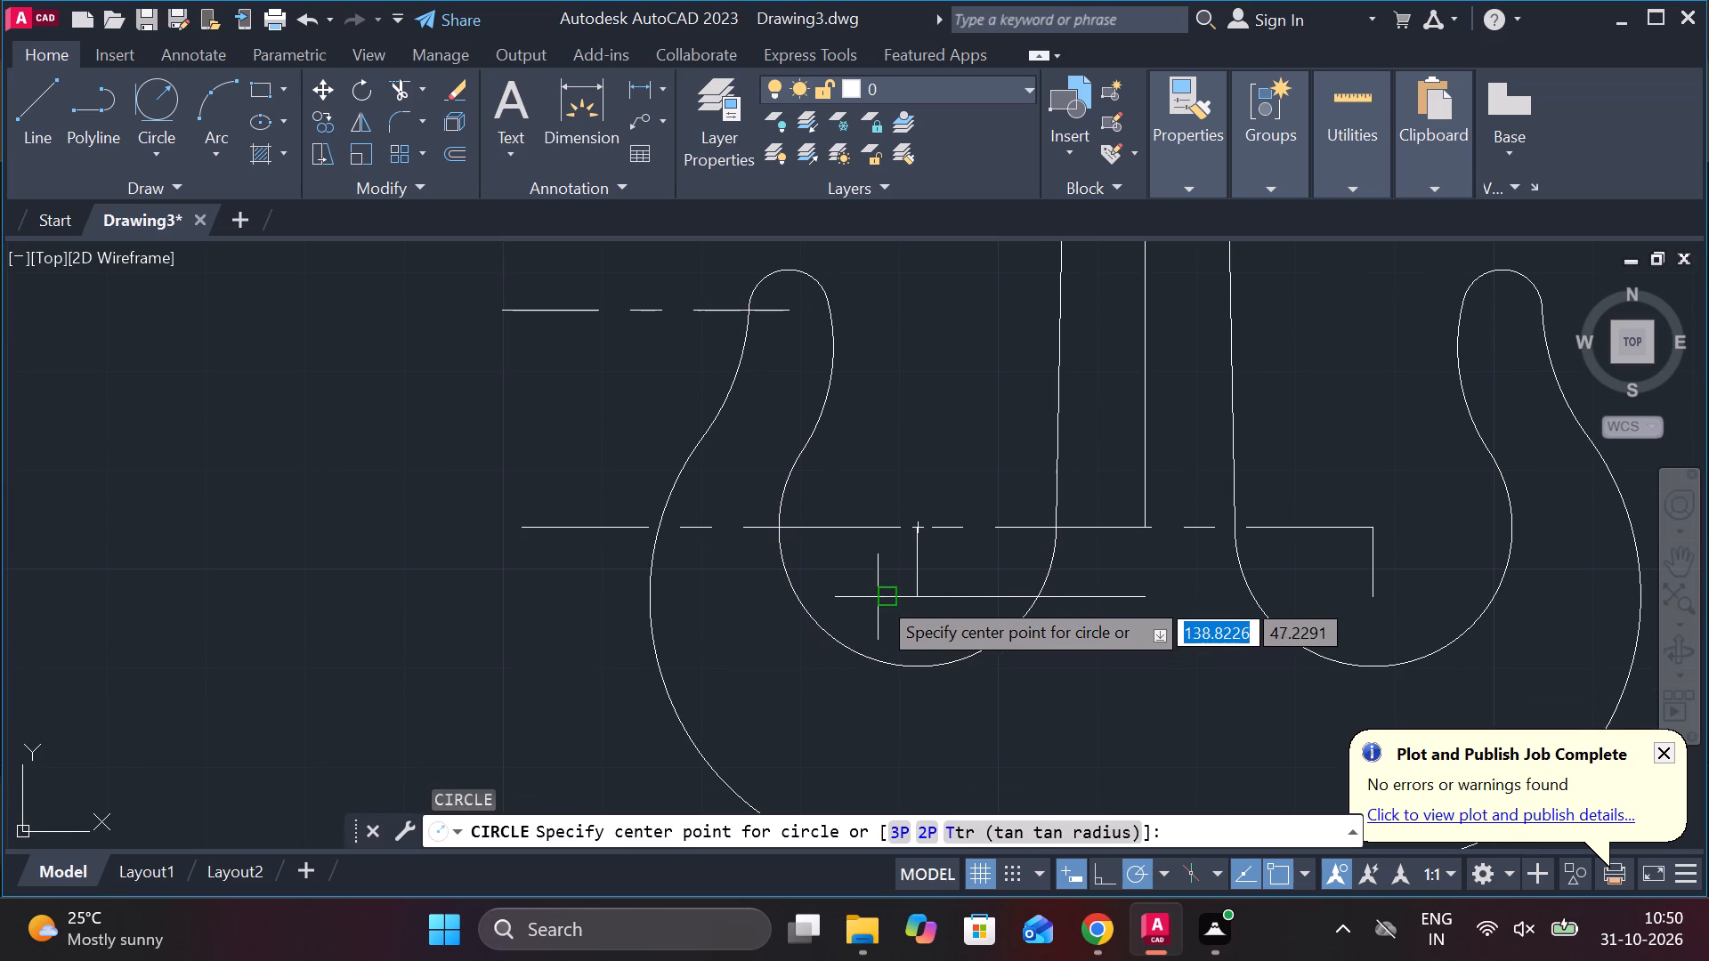
click(879, 596)
text(27)
key(Return)
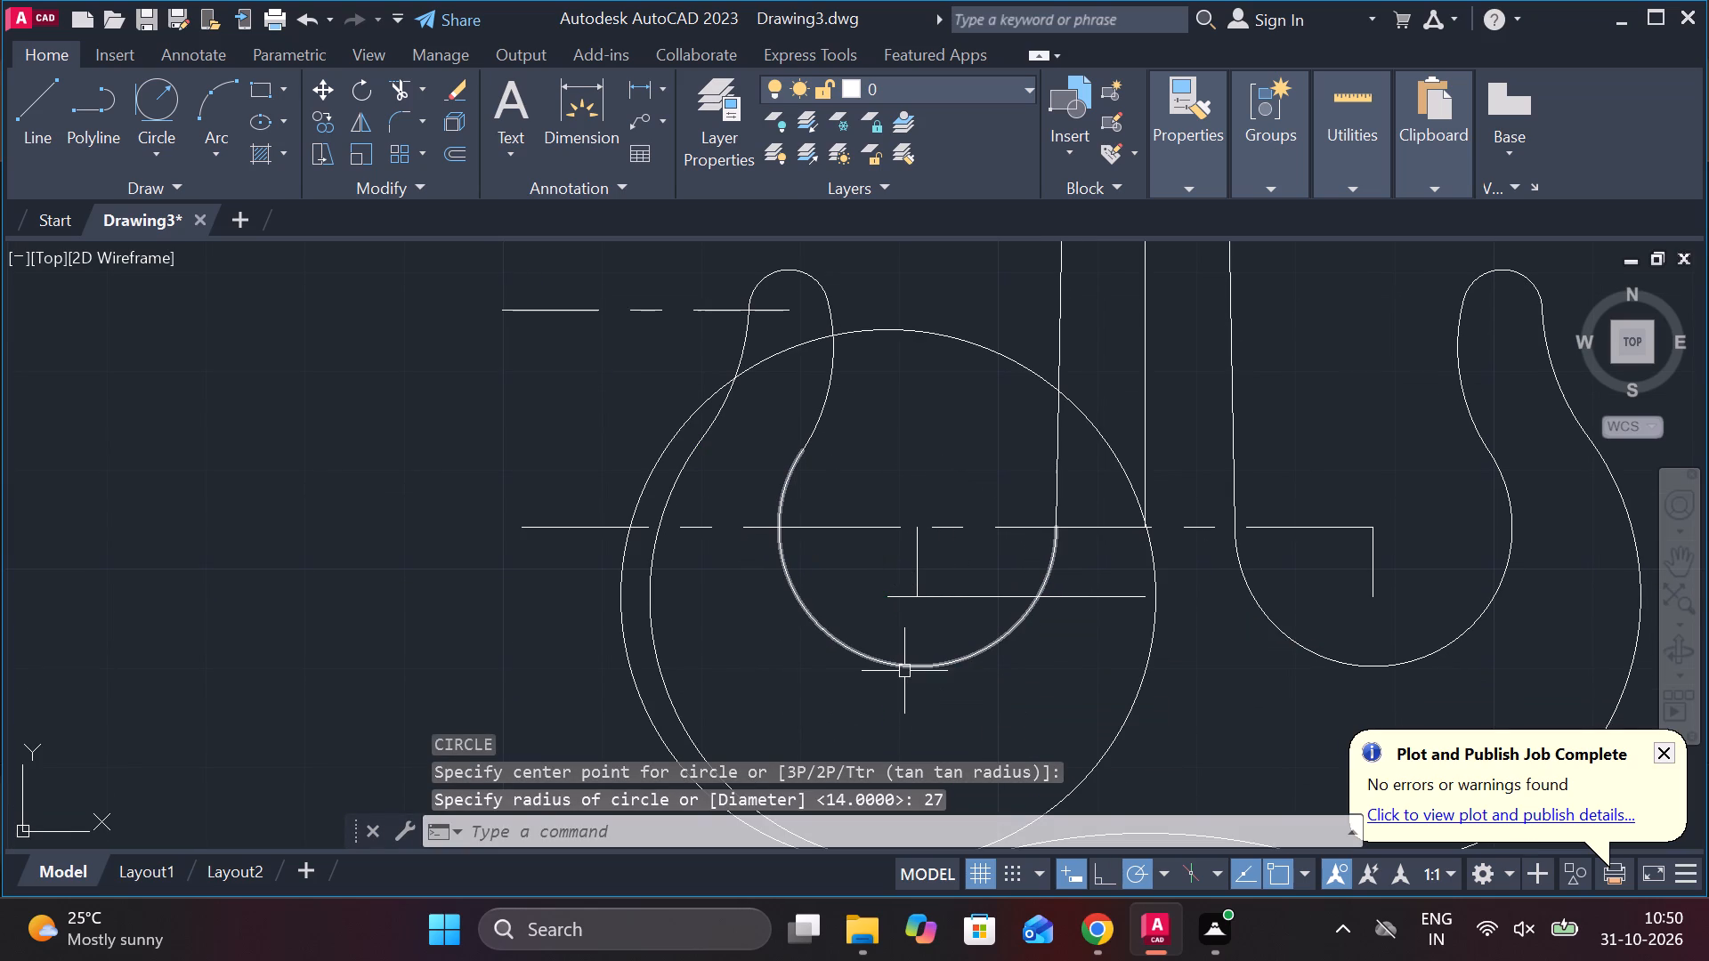
Erase the bottom arc connecting the two hooks and all the arcs of the right hook, including its tip.
scroll(913, 556, down, 1)
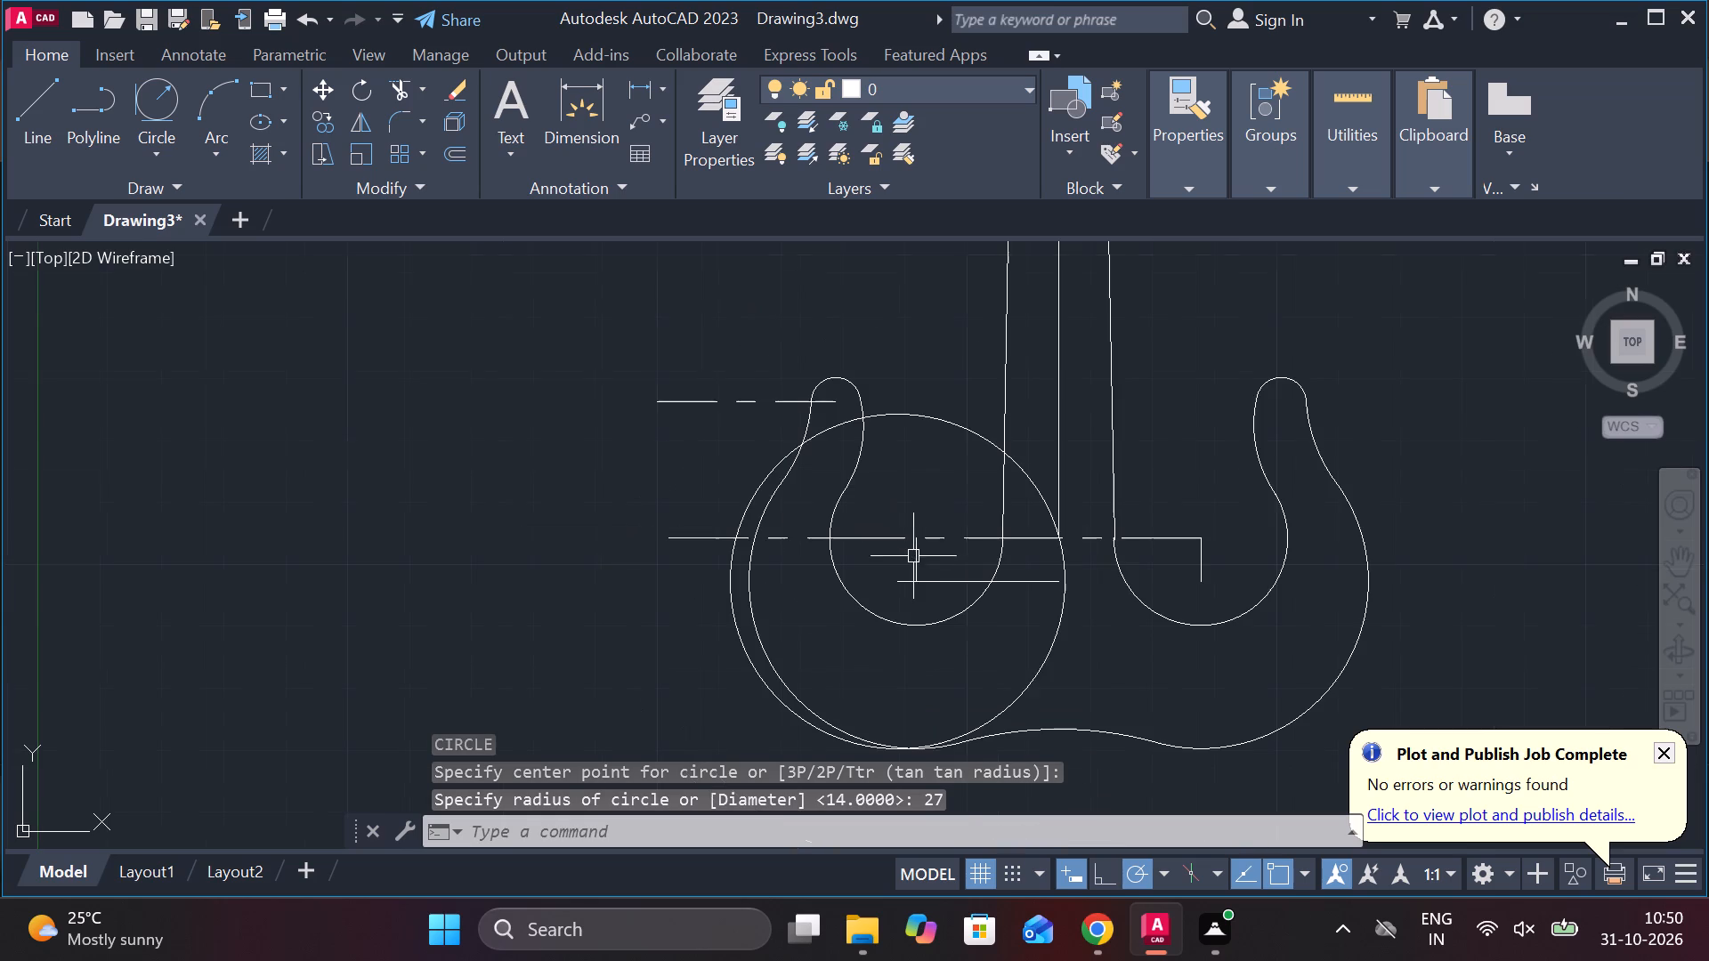
click(1085, 726)
click(1397, 642)
click(1258, 452)
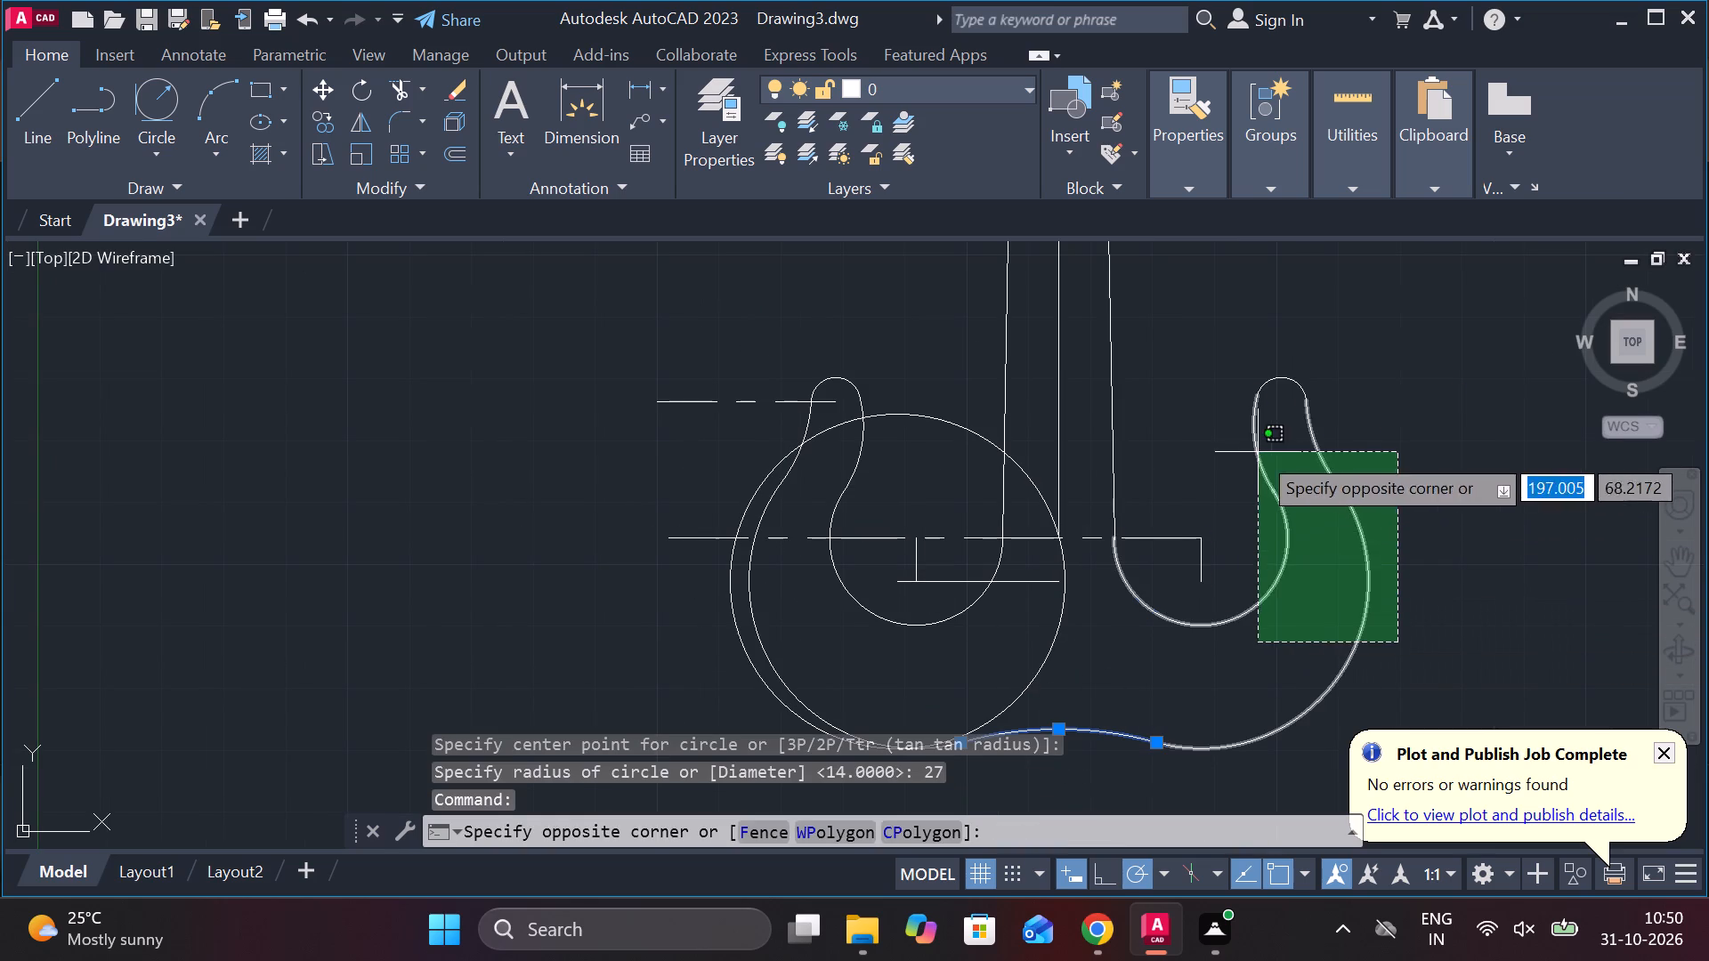
text(e)
key(space)
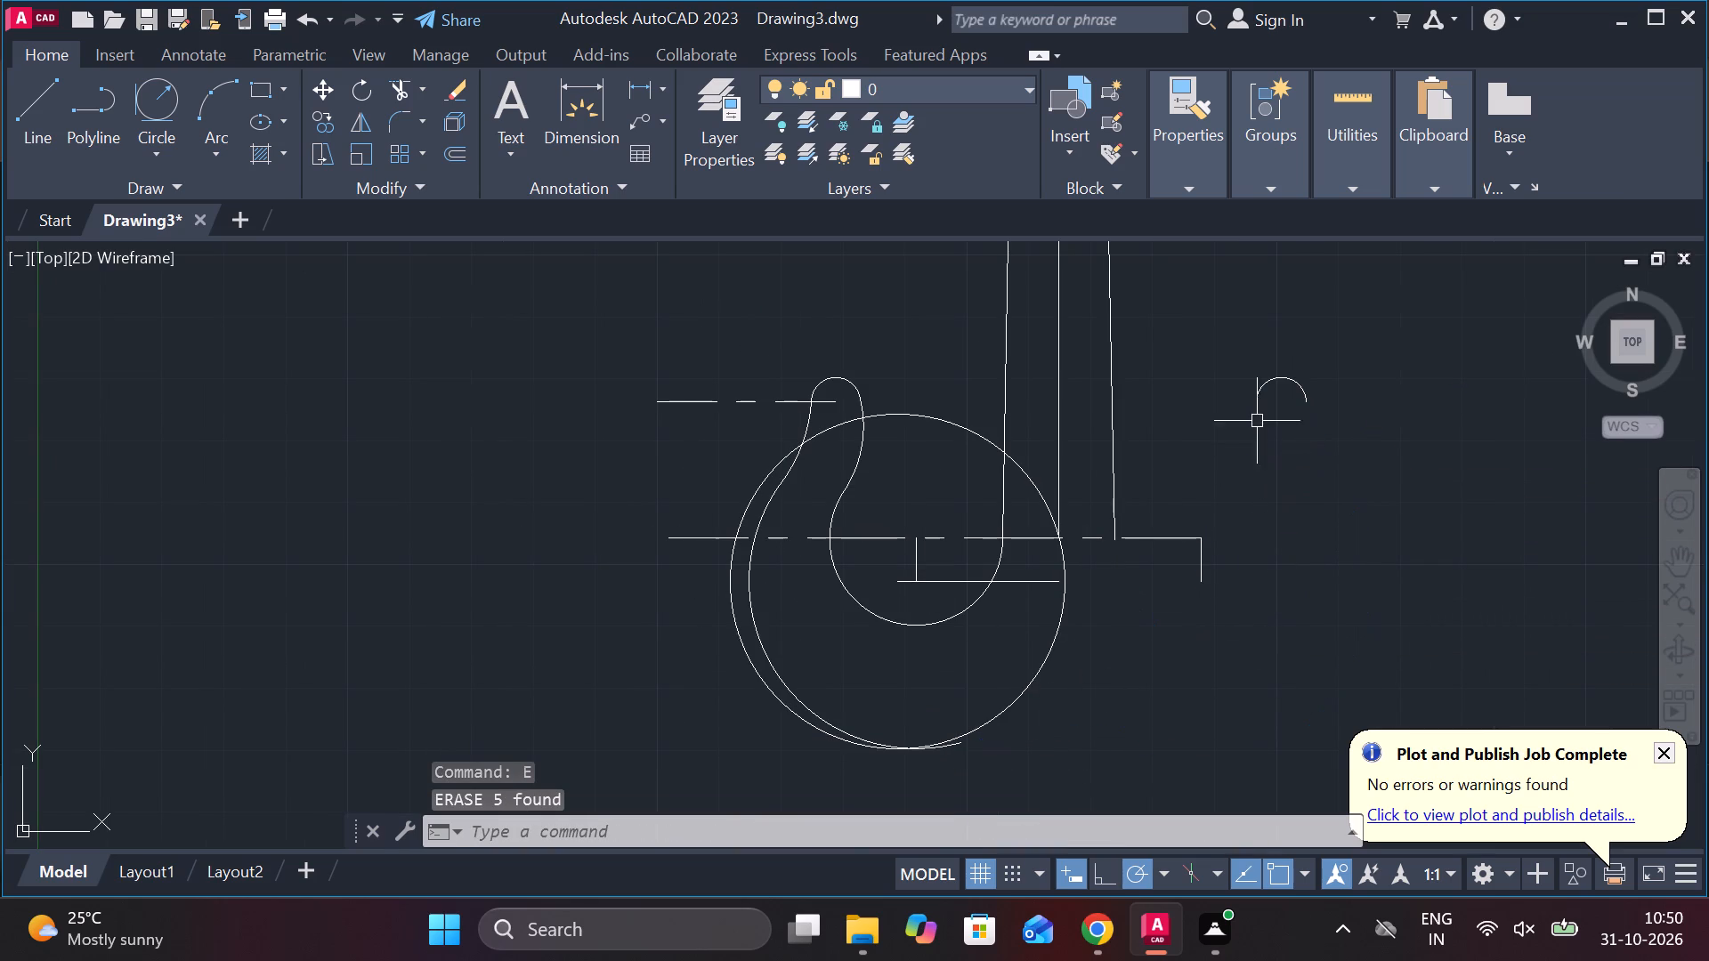
click(1385, 417)
click(1307, 384)
click(1162, 339)
click(1367, 434)
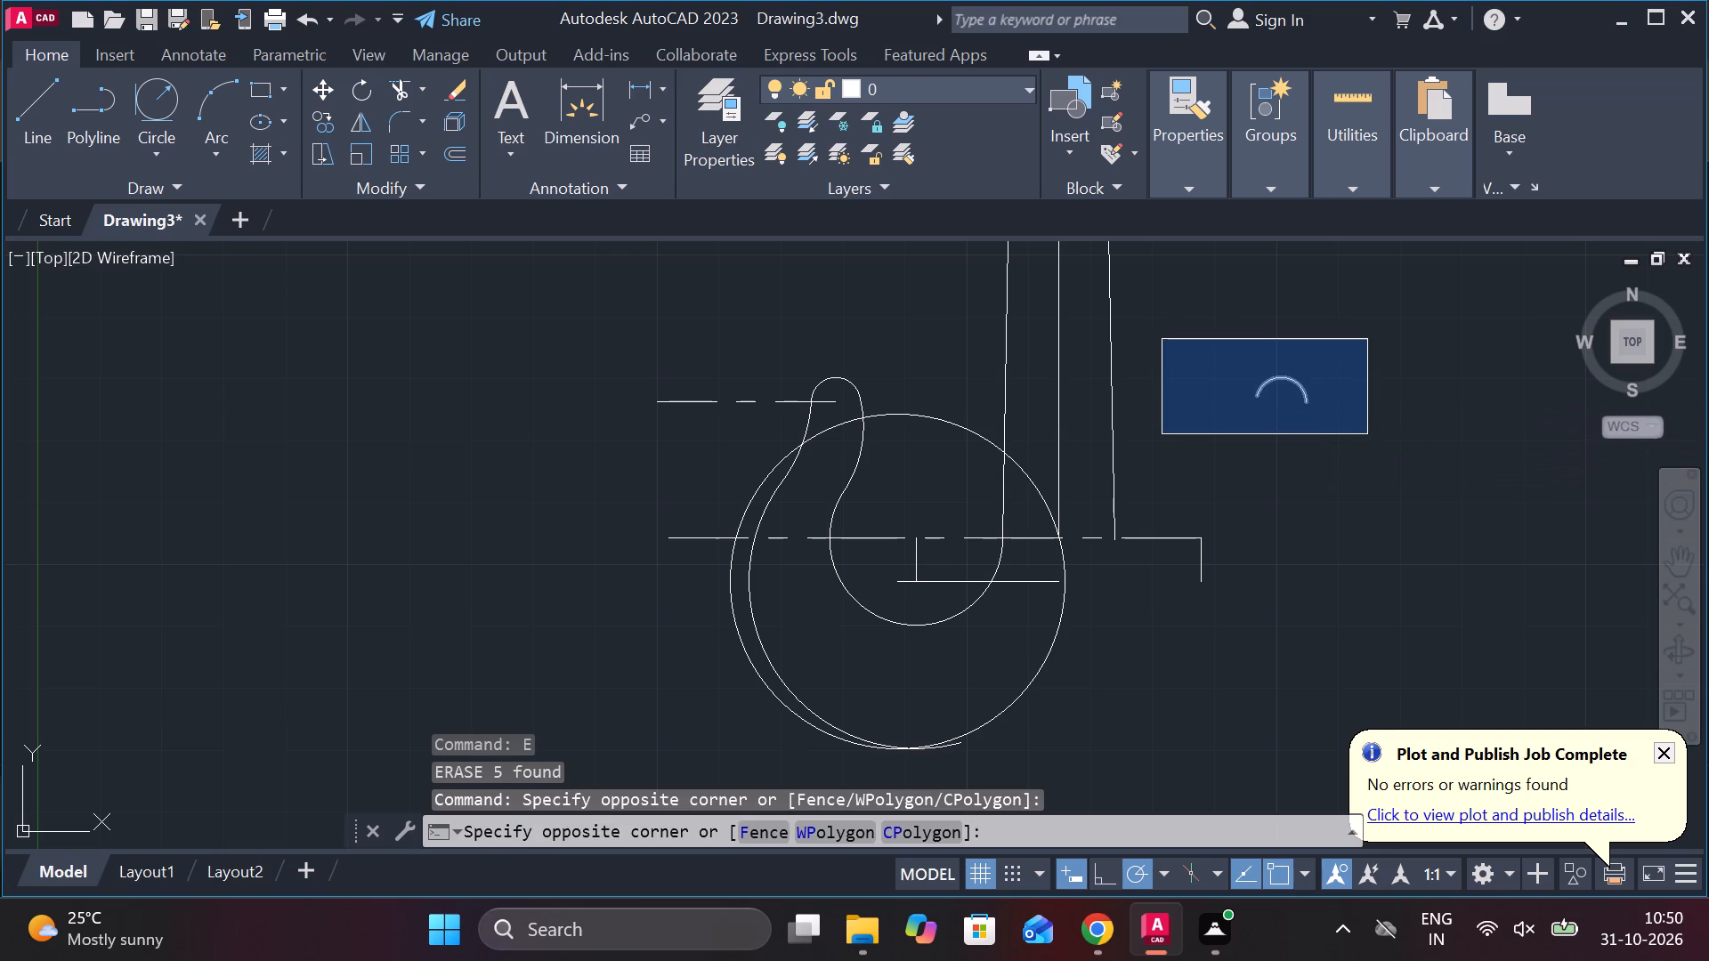
text(e)
key(space)
Erase the left hook's outer flank arc between the tip arc and the old outer arc.
scroll(749, 406, up, 2)
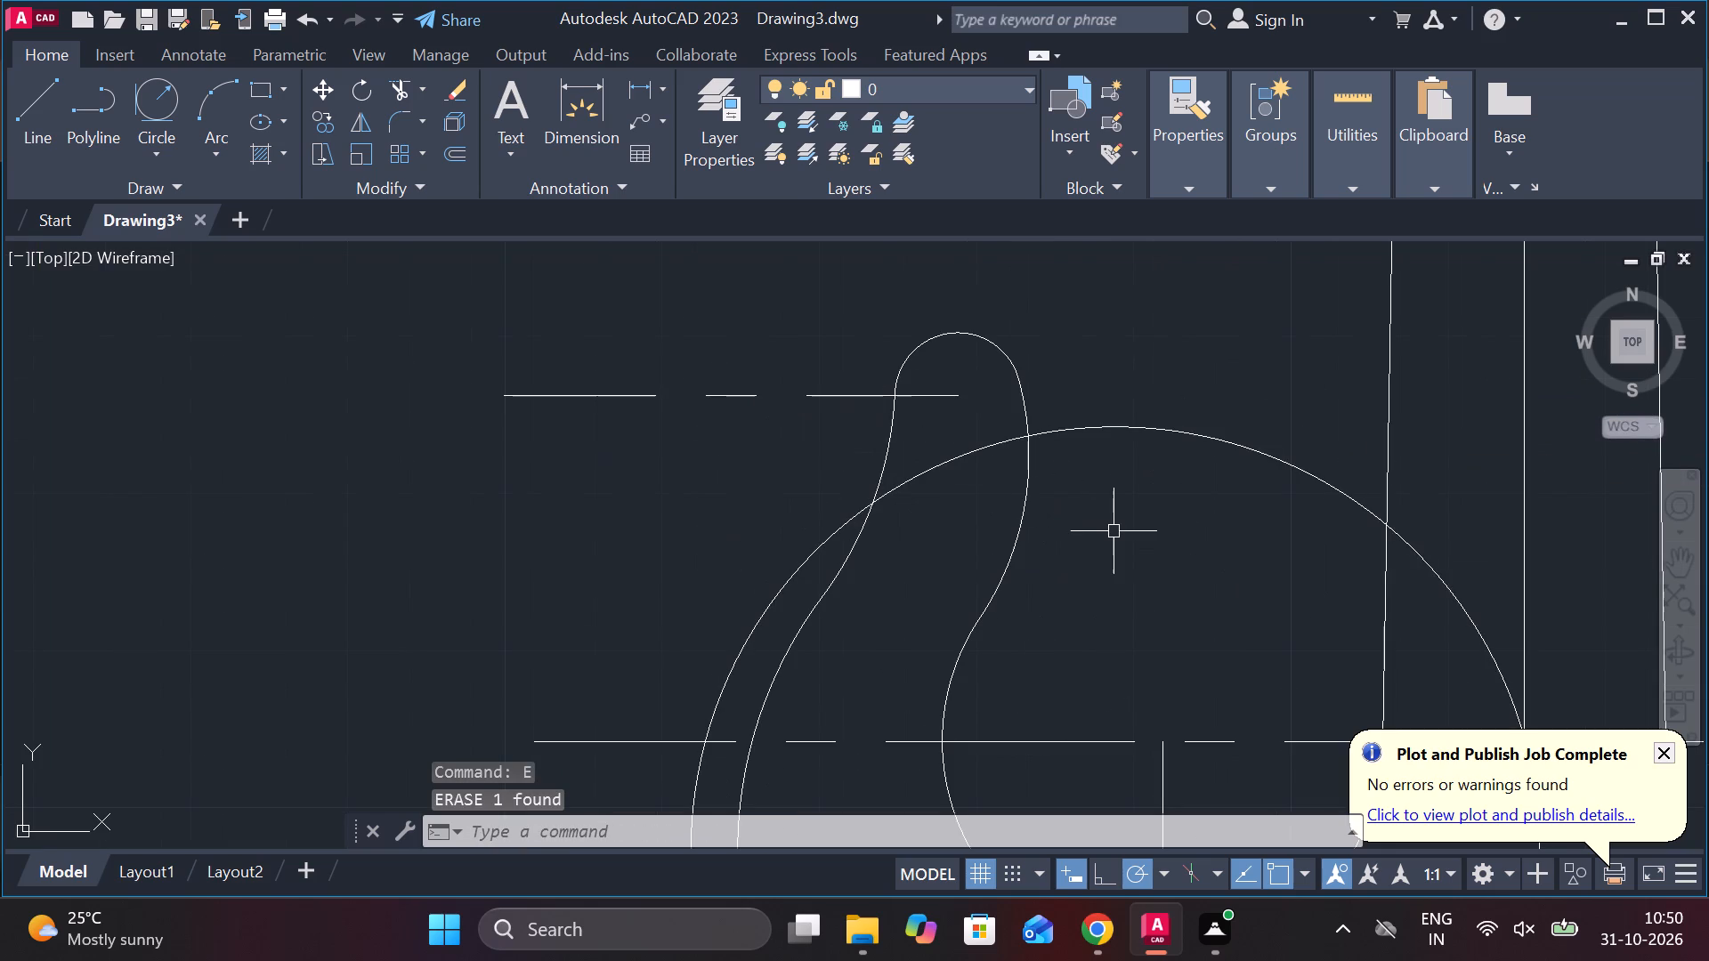
click(890, 446)
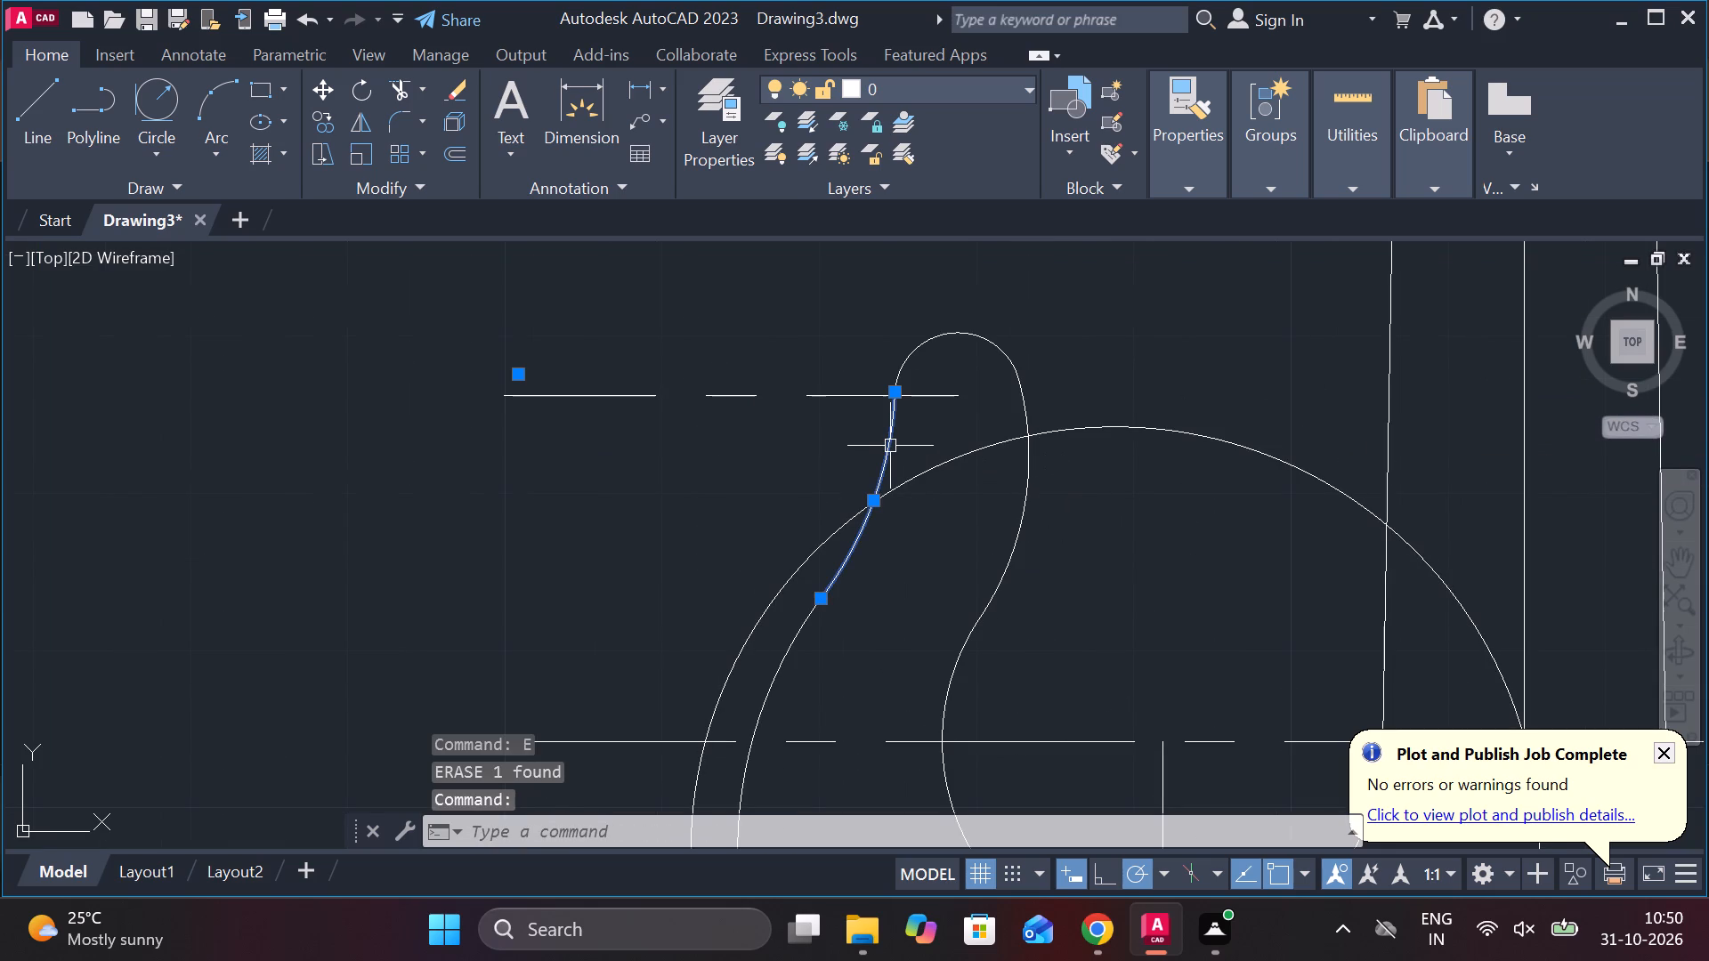
text(e)
key(space)
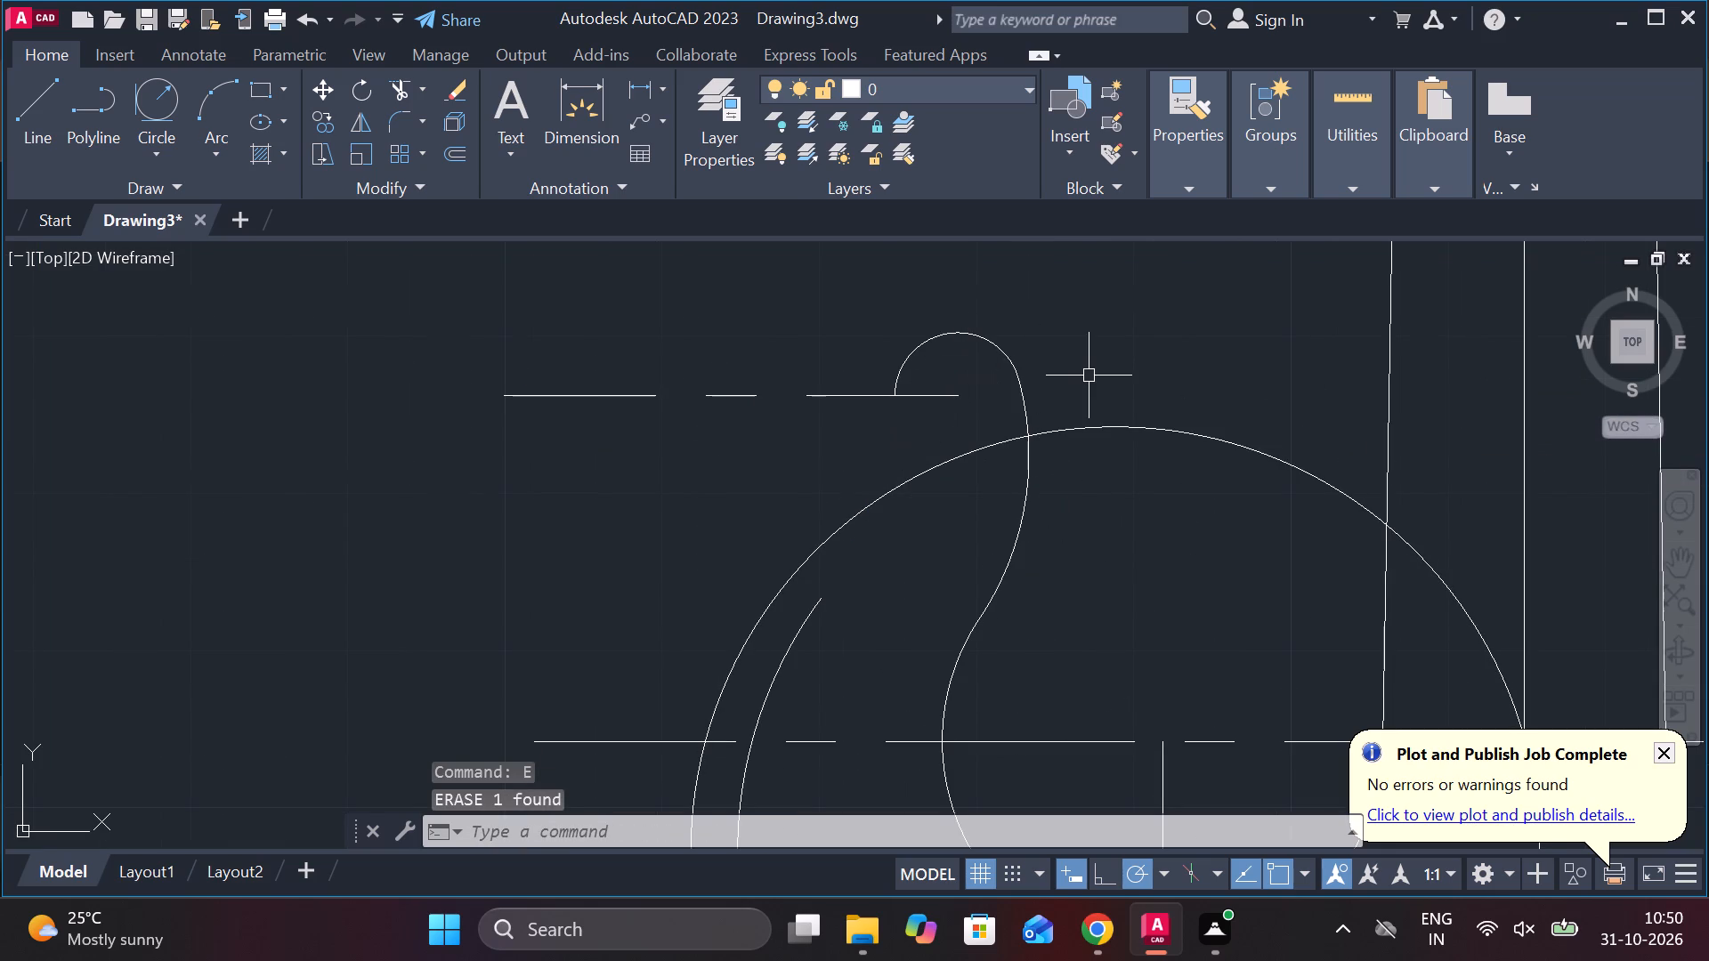
Extend the left hook's tip arc around its left side to the radius 27 circle and on past their first intersection.
text(ex)
key(space)
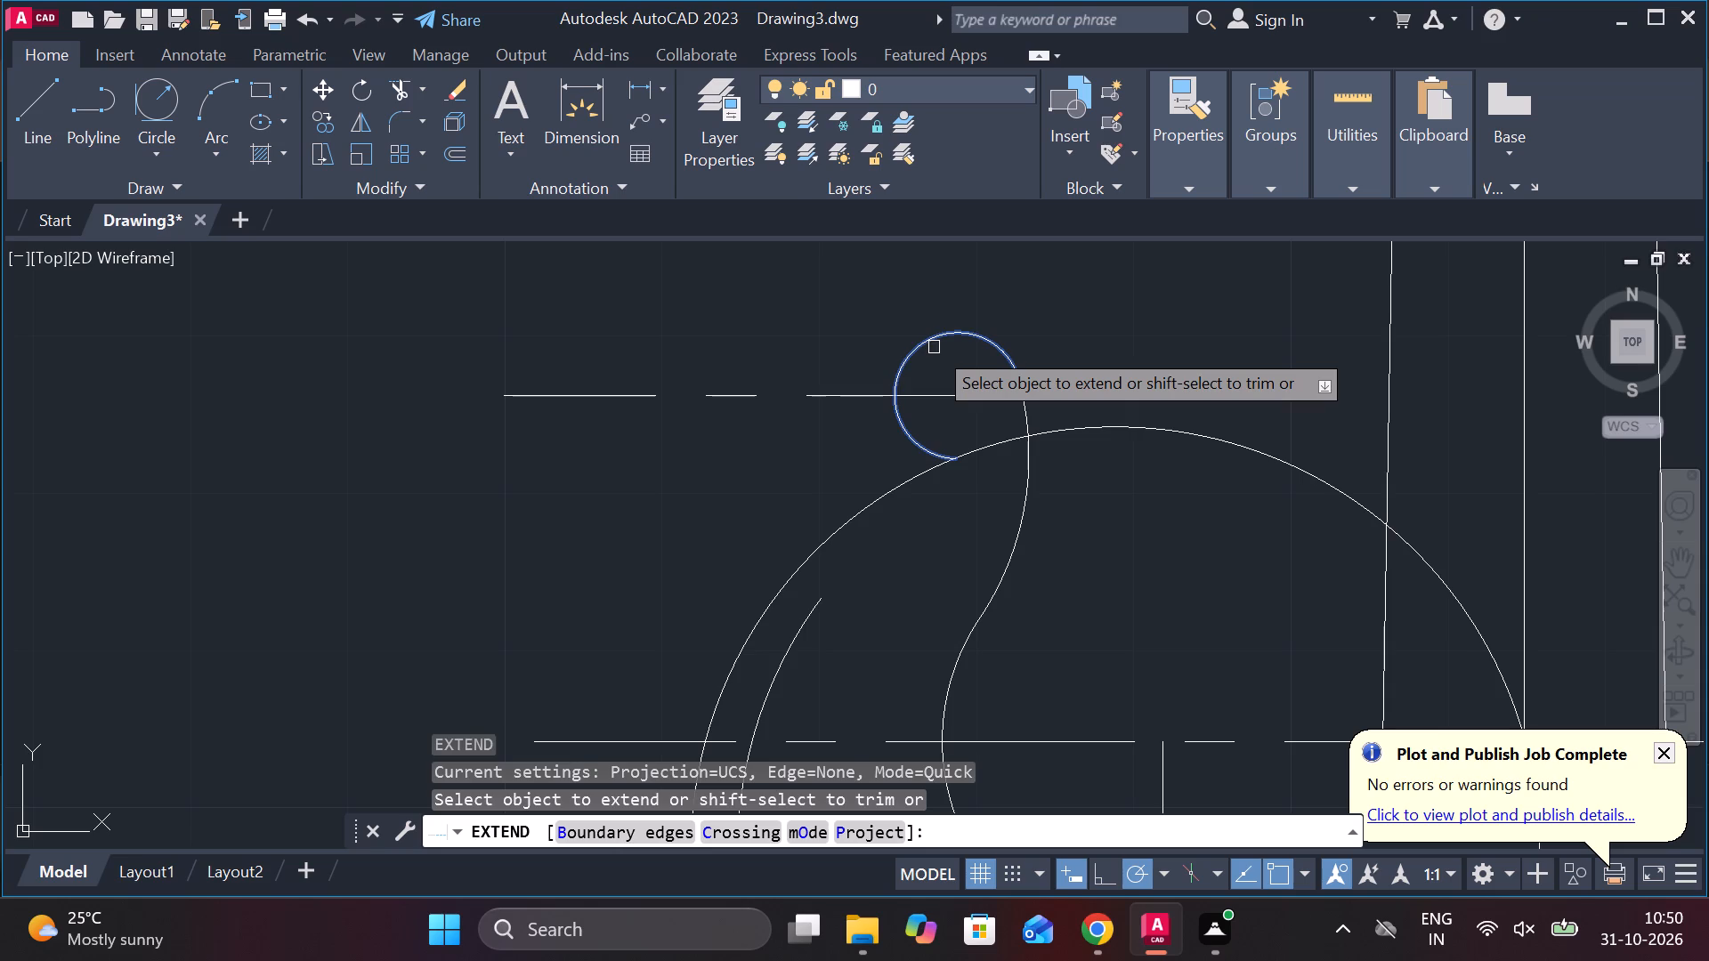
click(934, 347)
click(935, 448)
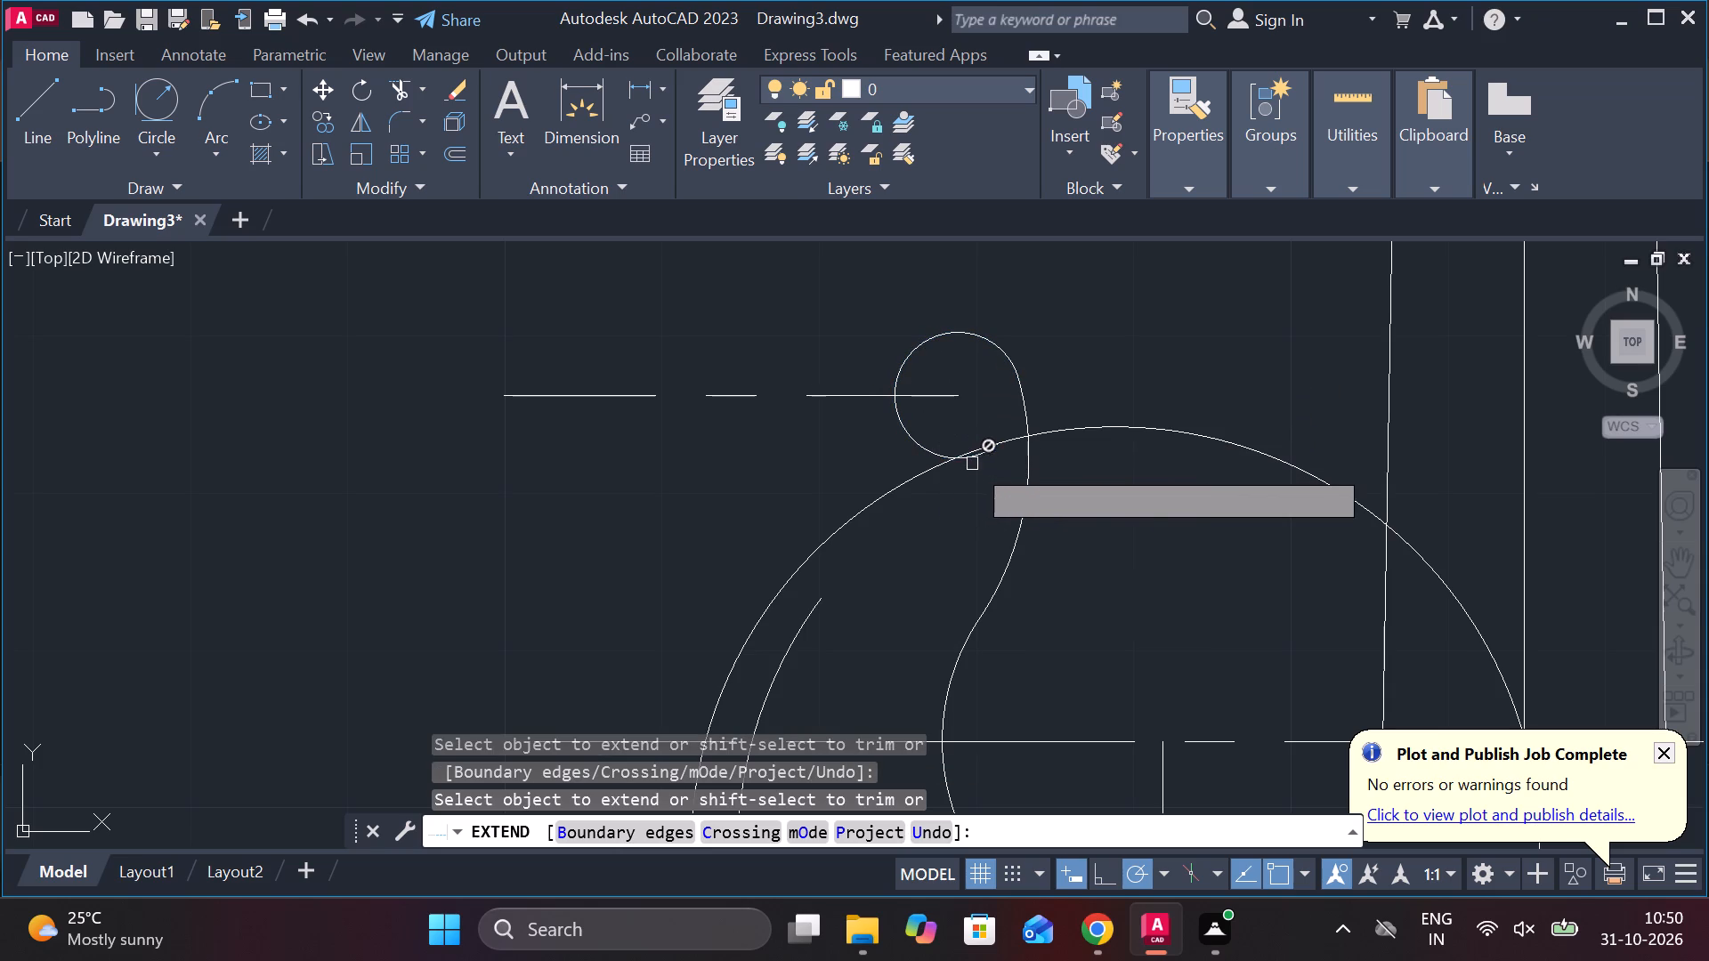
middle_drag(1058, 476, 1041, 402)
key(Escape)
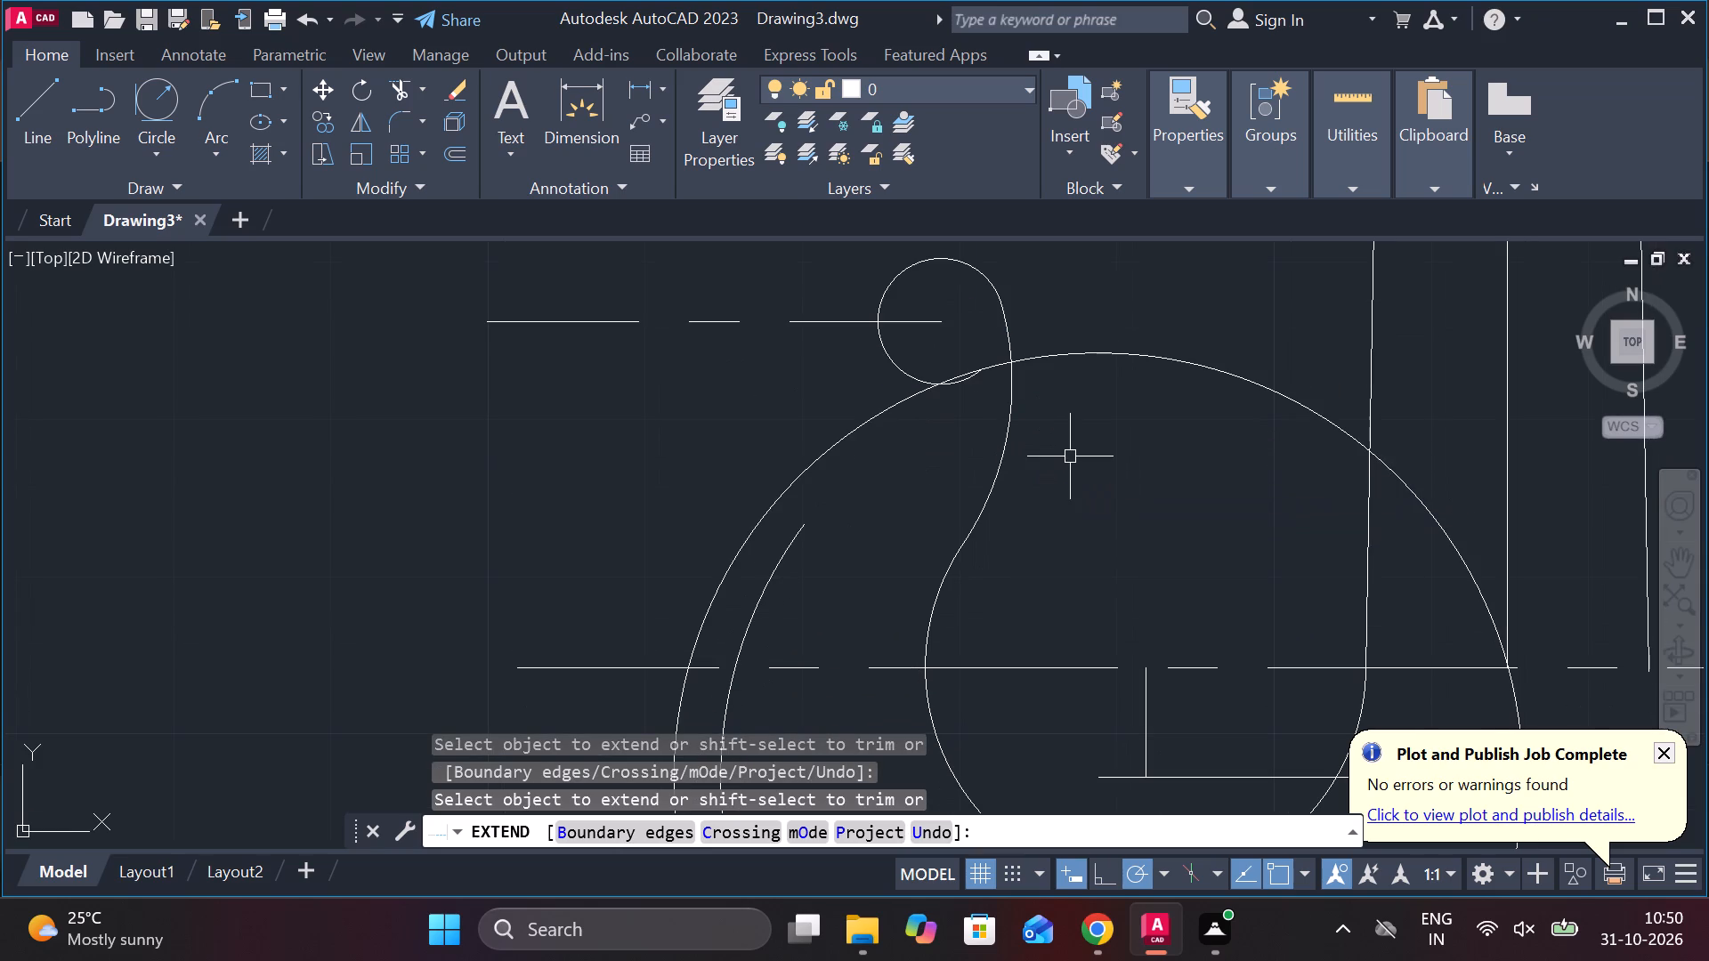
Trim away the radius 27 circle's lower-right portion and the old outer arc below the hook's horizontal centreline.
scroll(920, 464, down, 2)
scroll(1130, 720, up, 1)
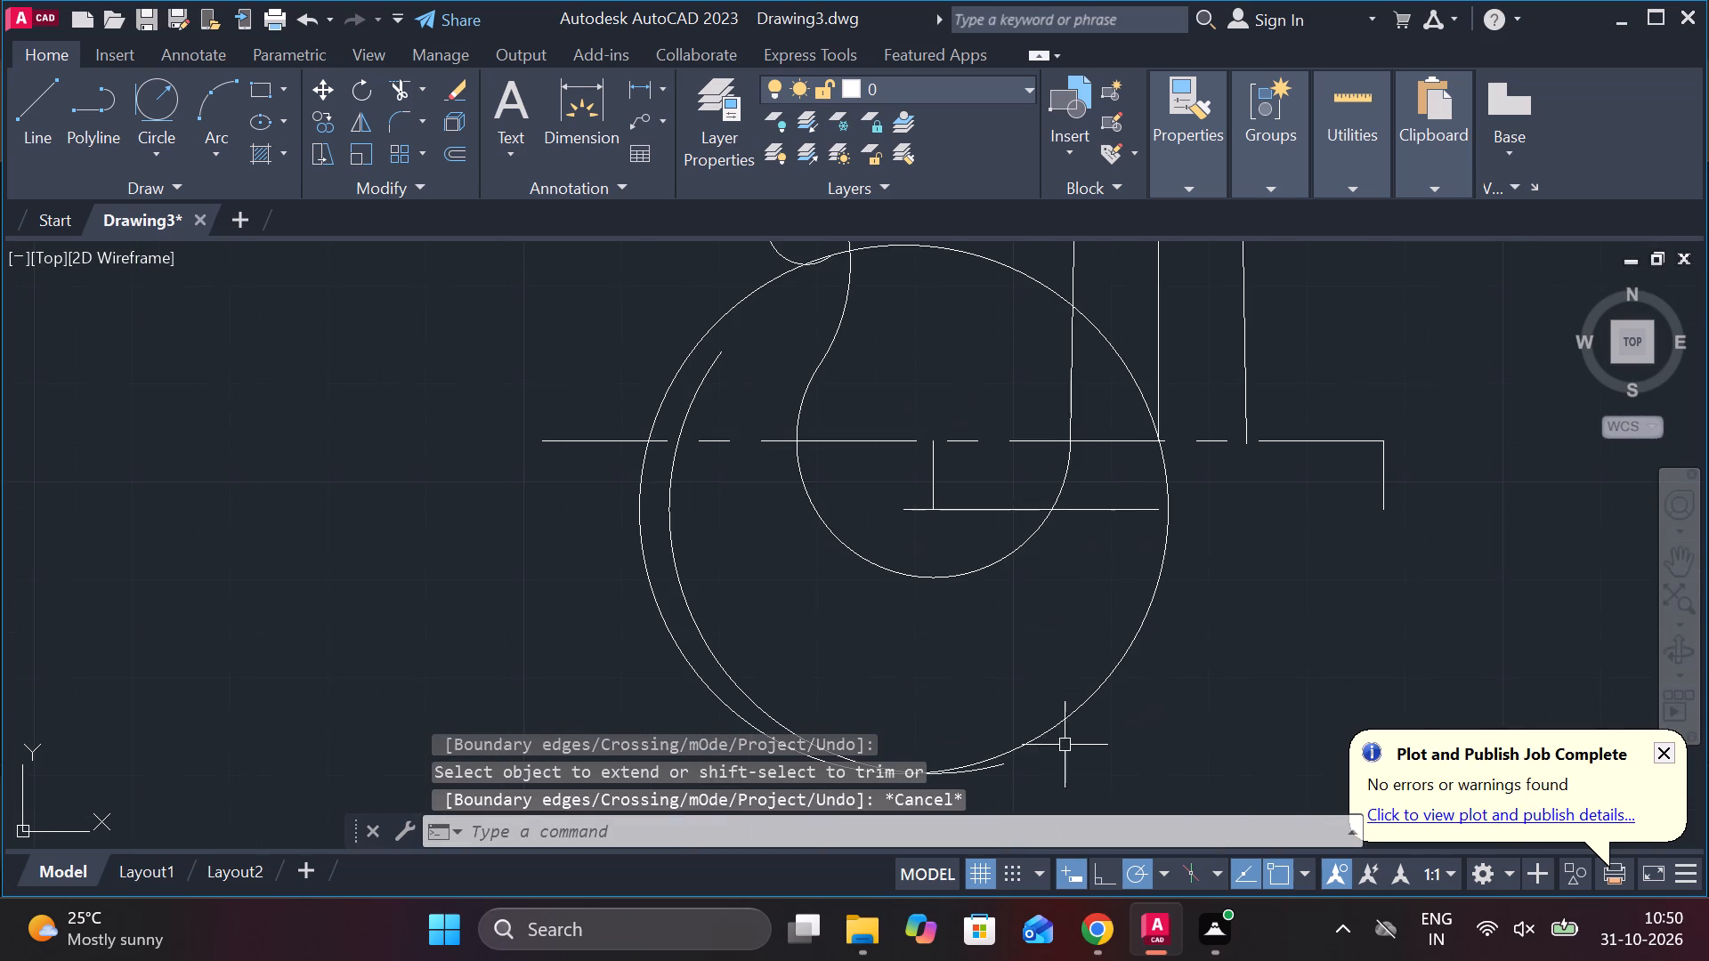
middle_drag(1037, 745, 1043, 634)
text(tr)
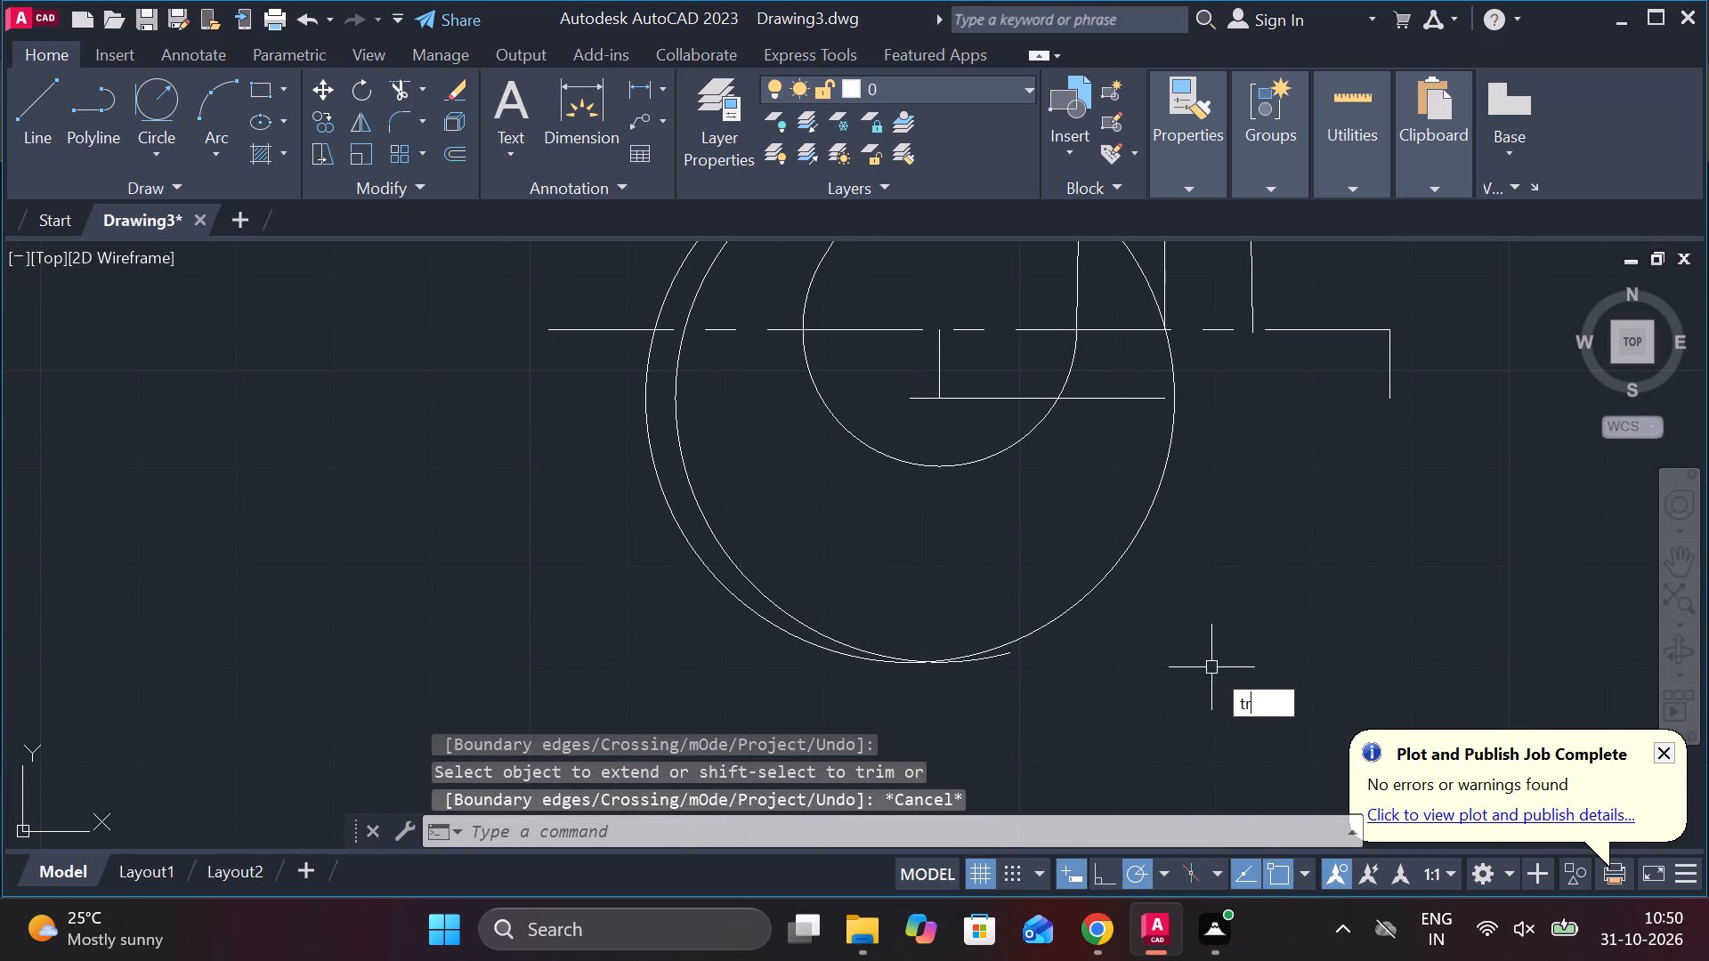
key(space)
click(1021, 642)
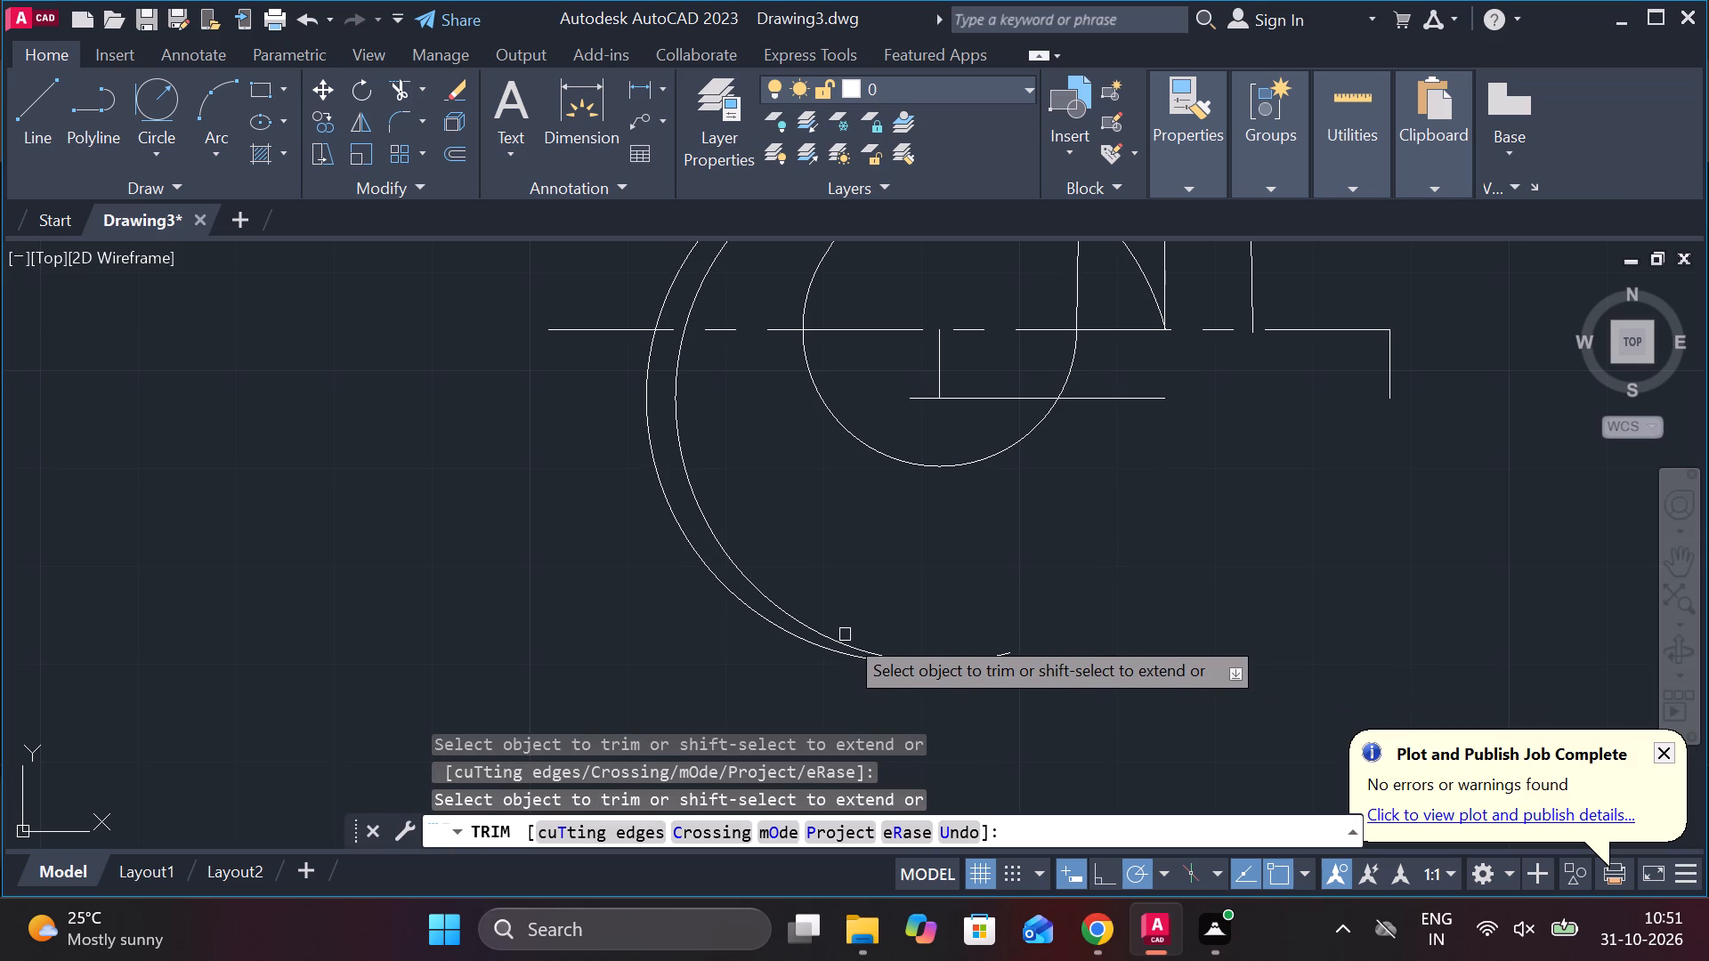
click(820, 629)
middle_drag(860, 615, 901, 718)
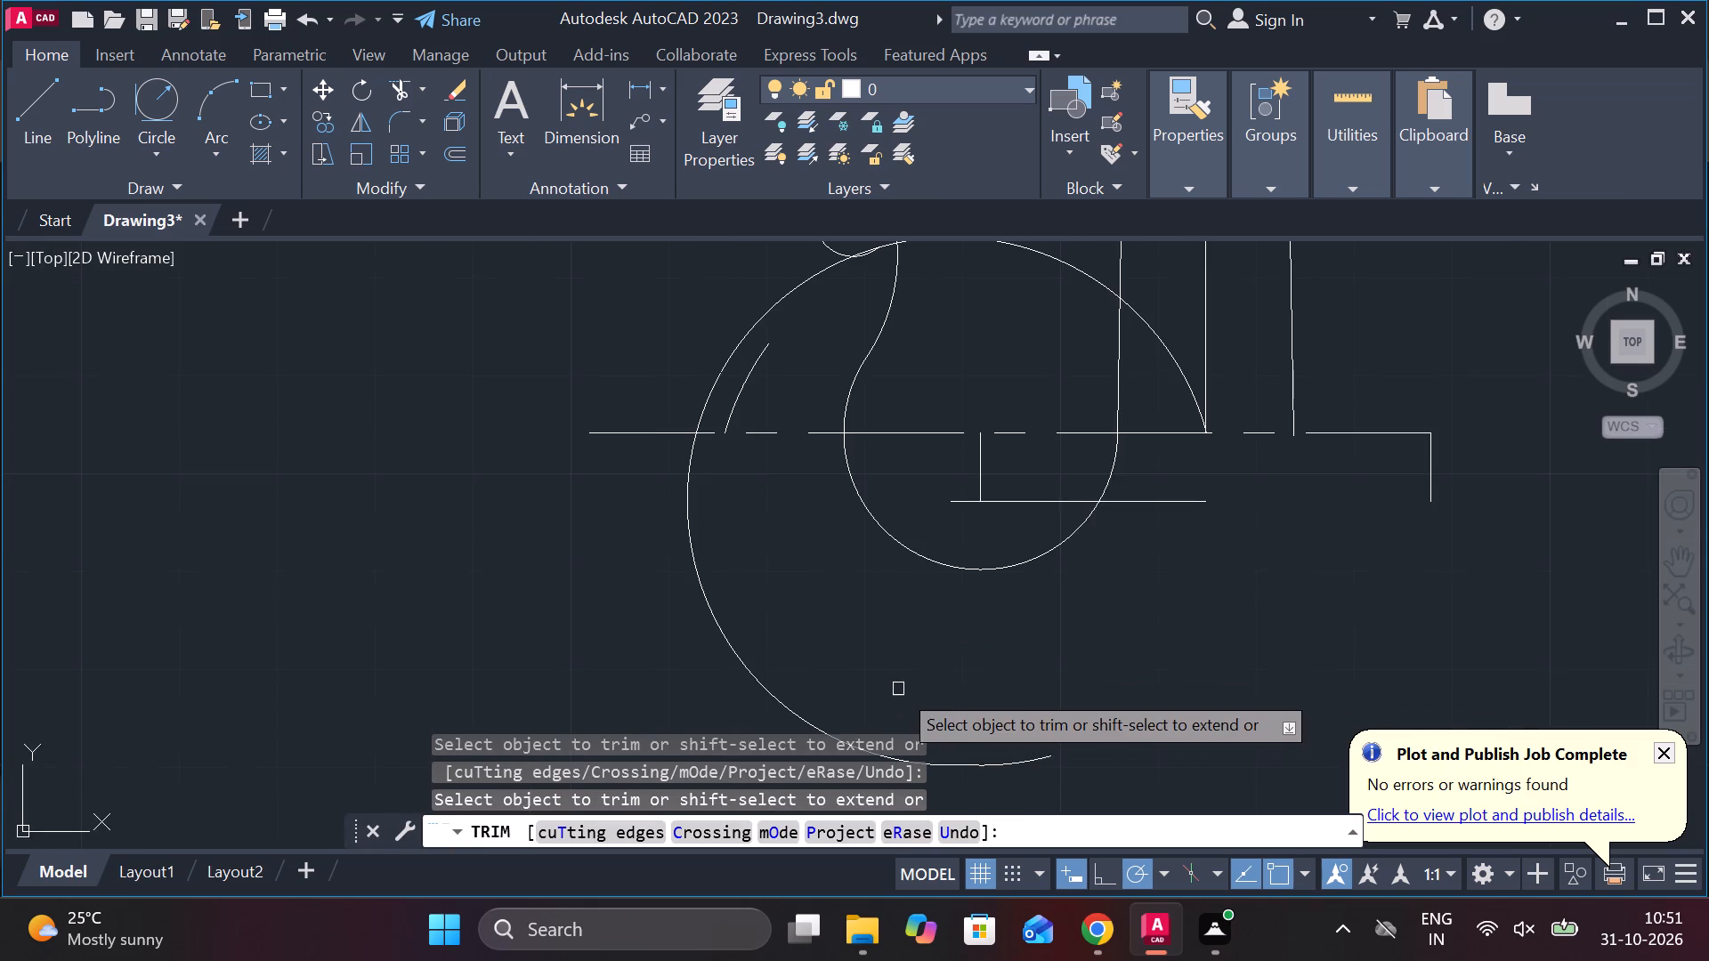
scroll(898, 689, down, 1)
key(Escape)
Draw a radius 14 circle tangent to the left hook's tip arc and the radius 27 outer arc.
click(143, 120)
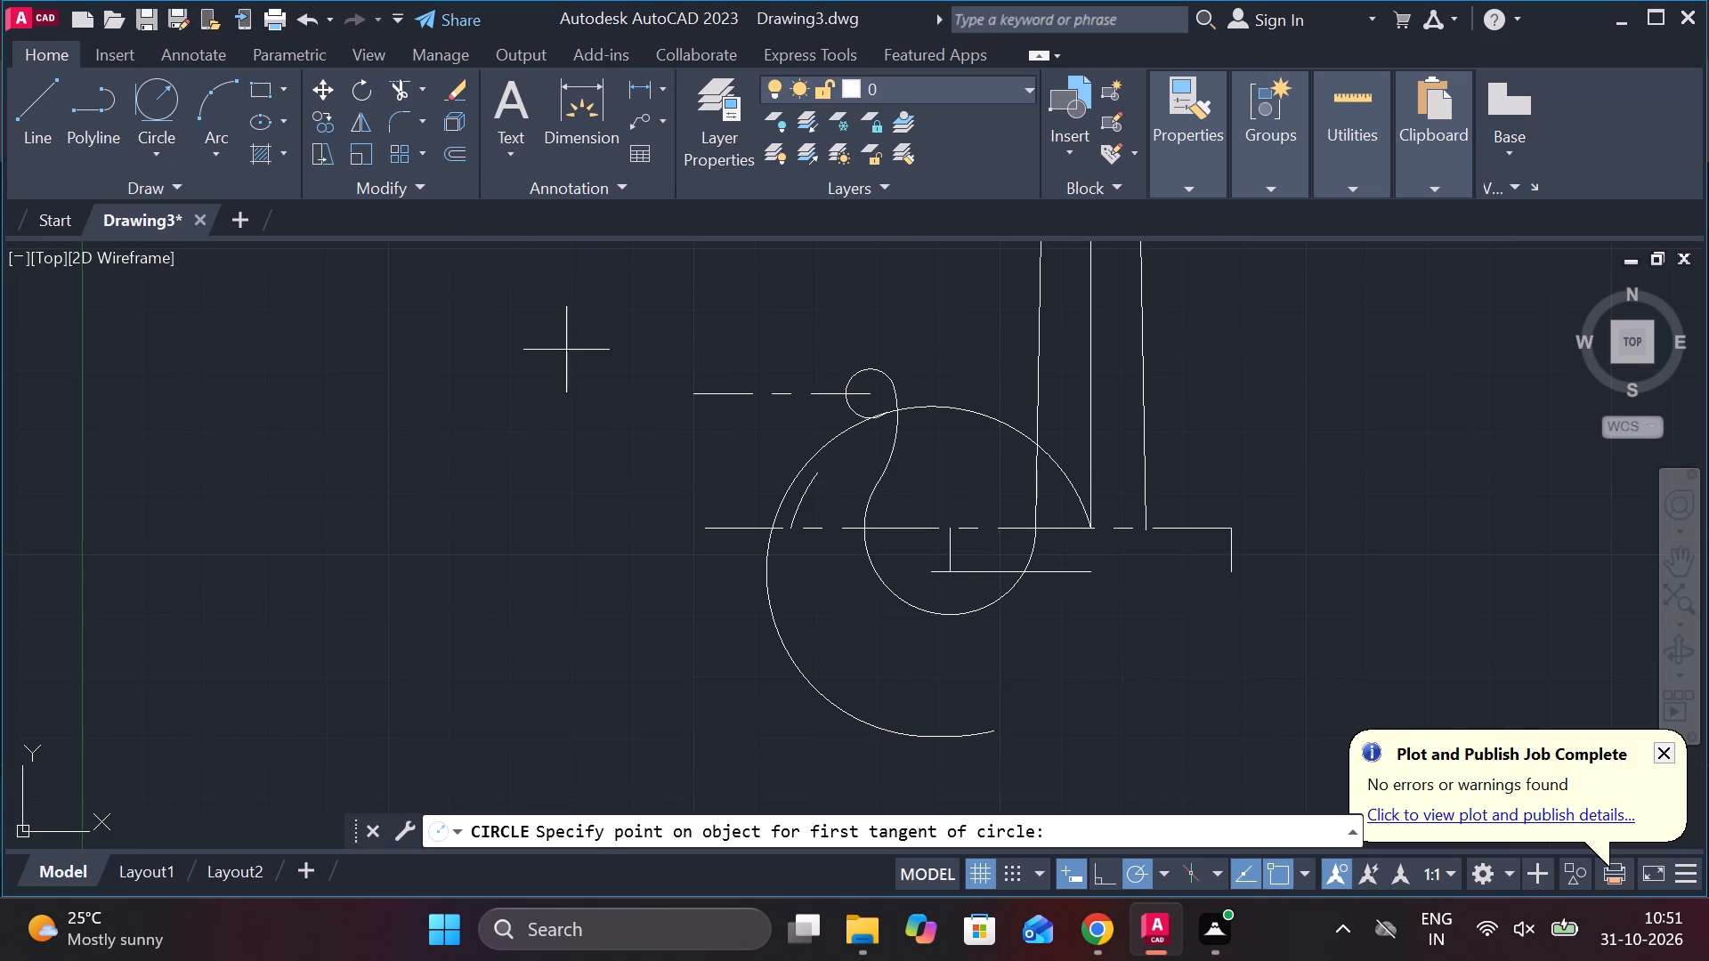
scroll(866, 421, up, 2)
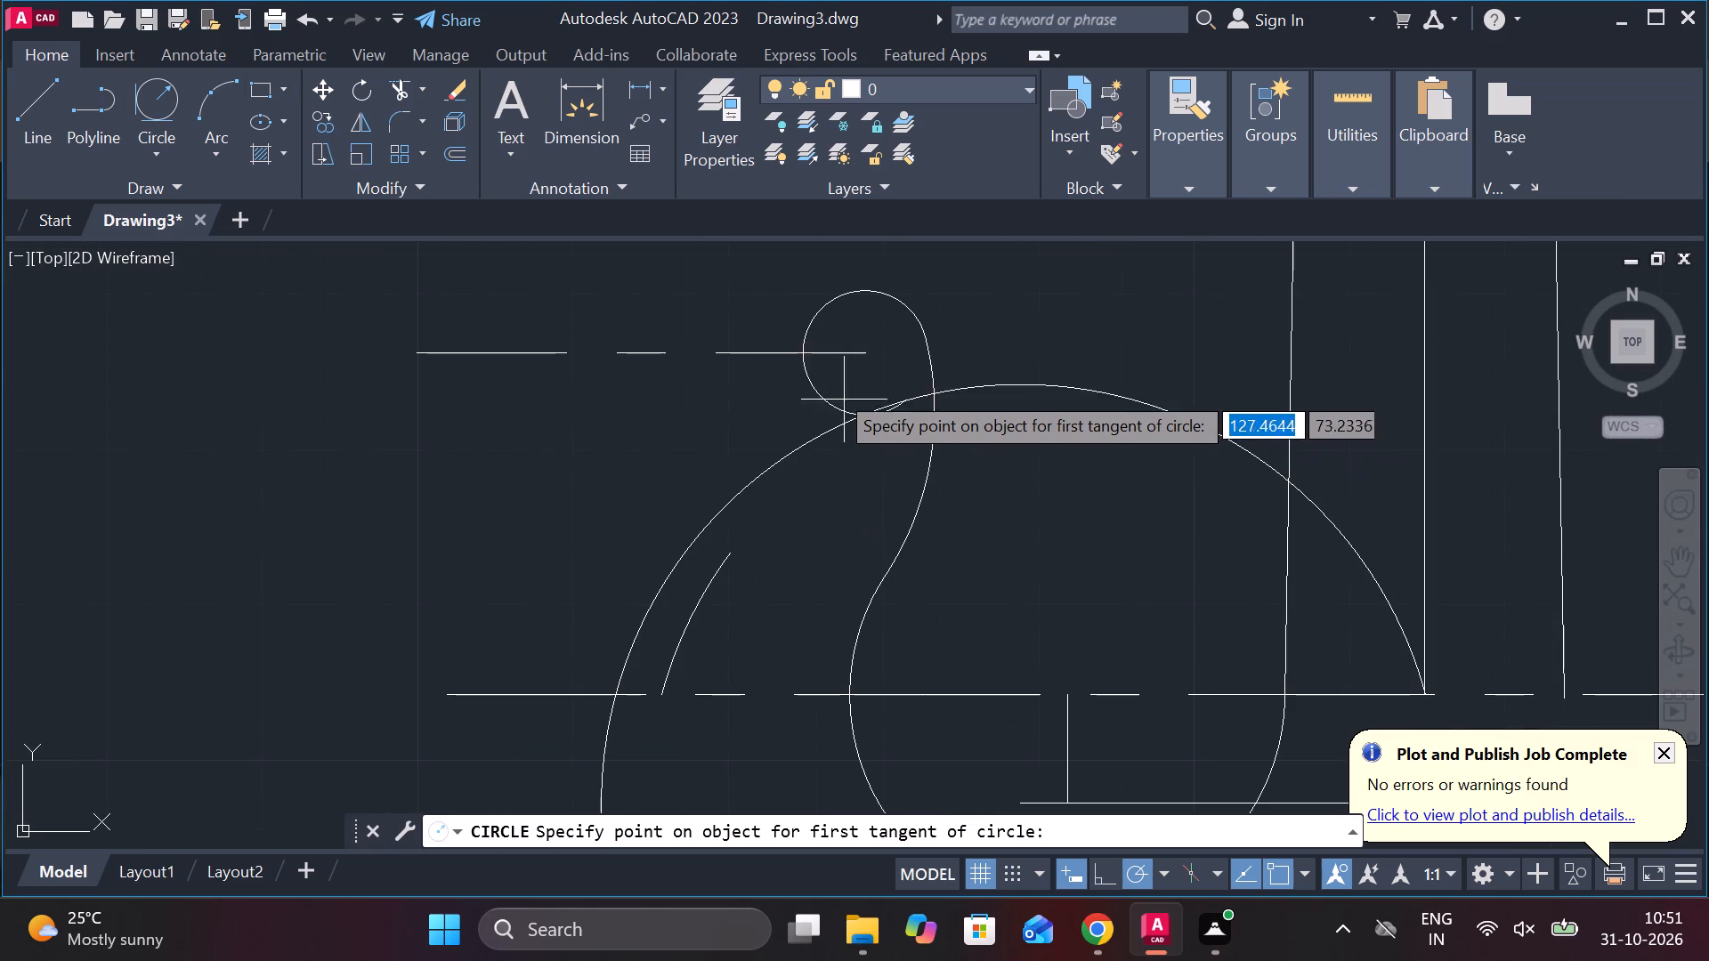
click(790, 327)
click(790, 448)
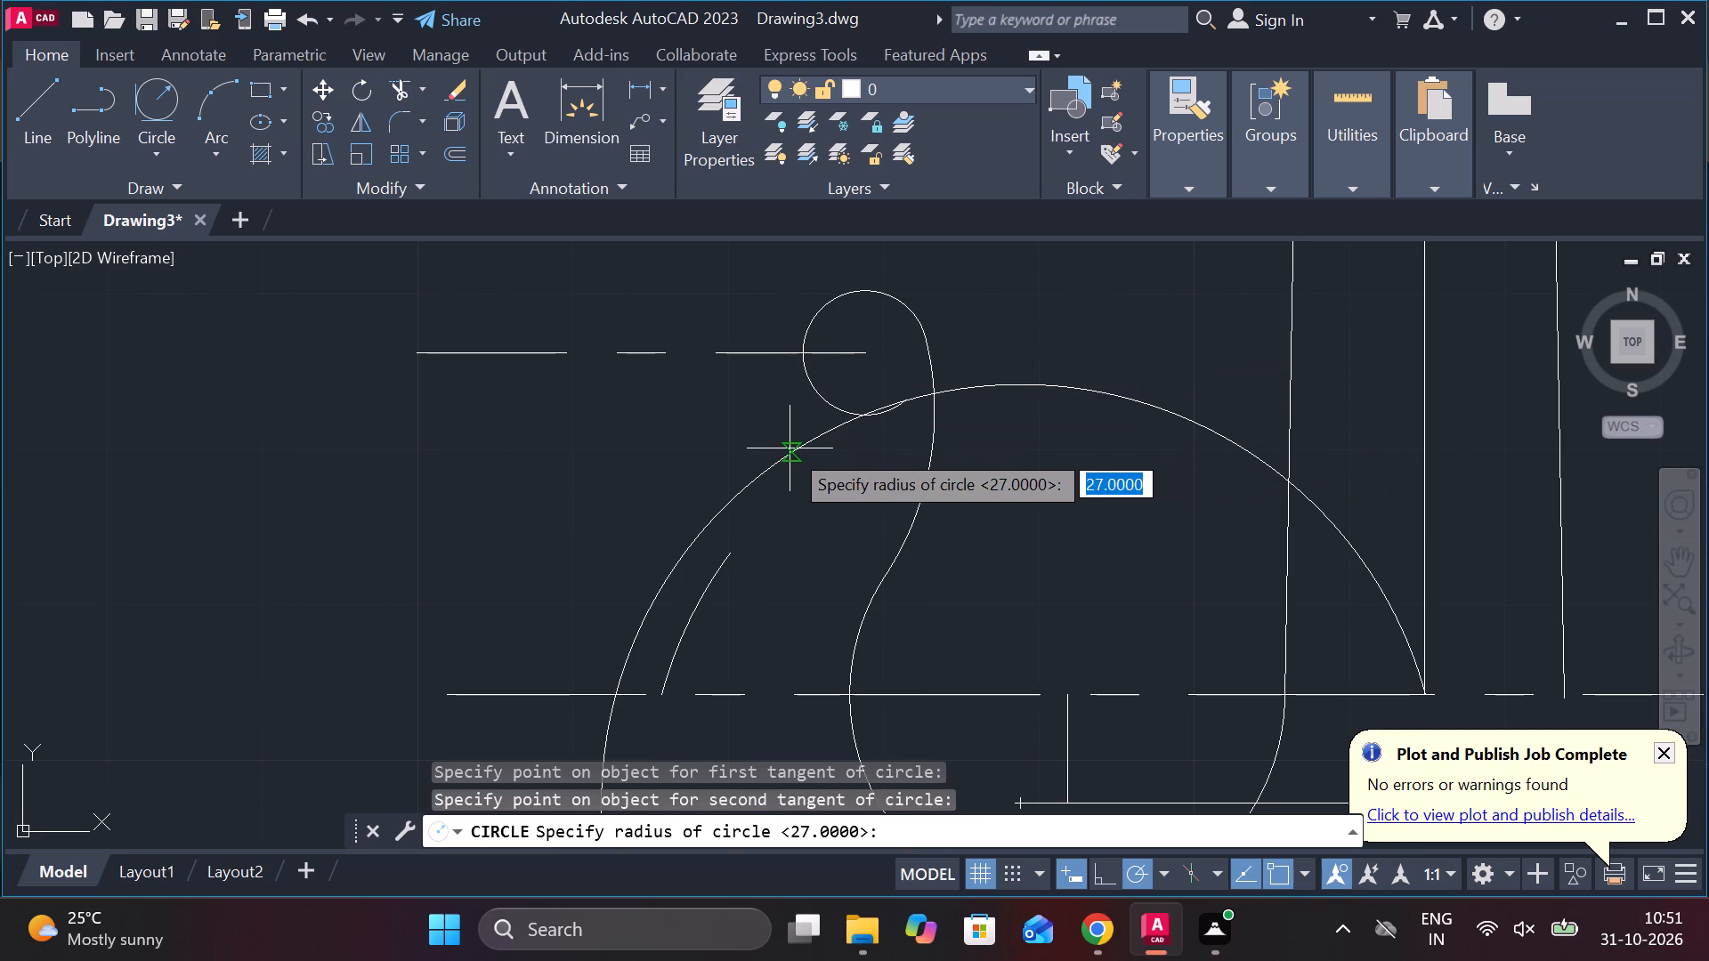
text(14)
key(space)
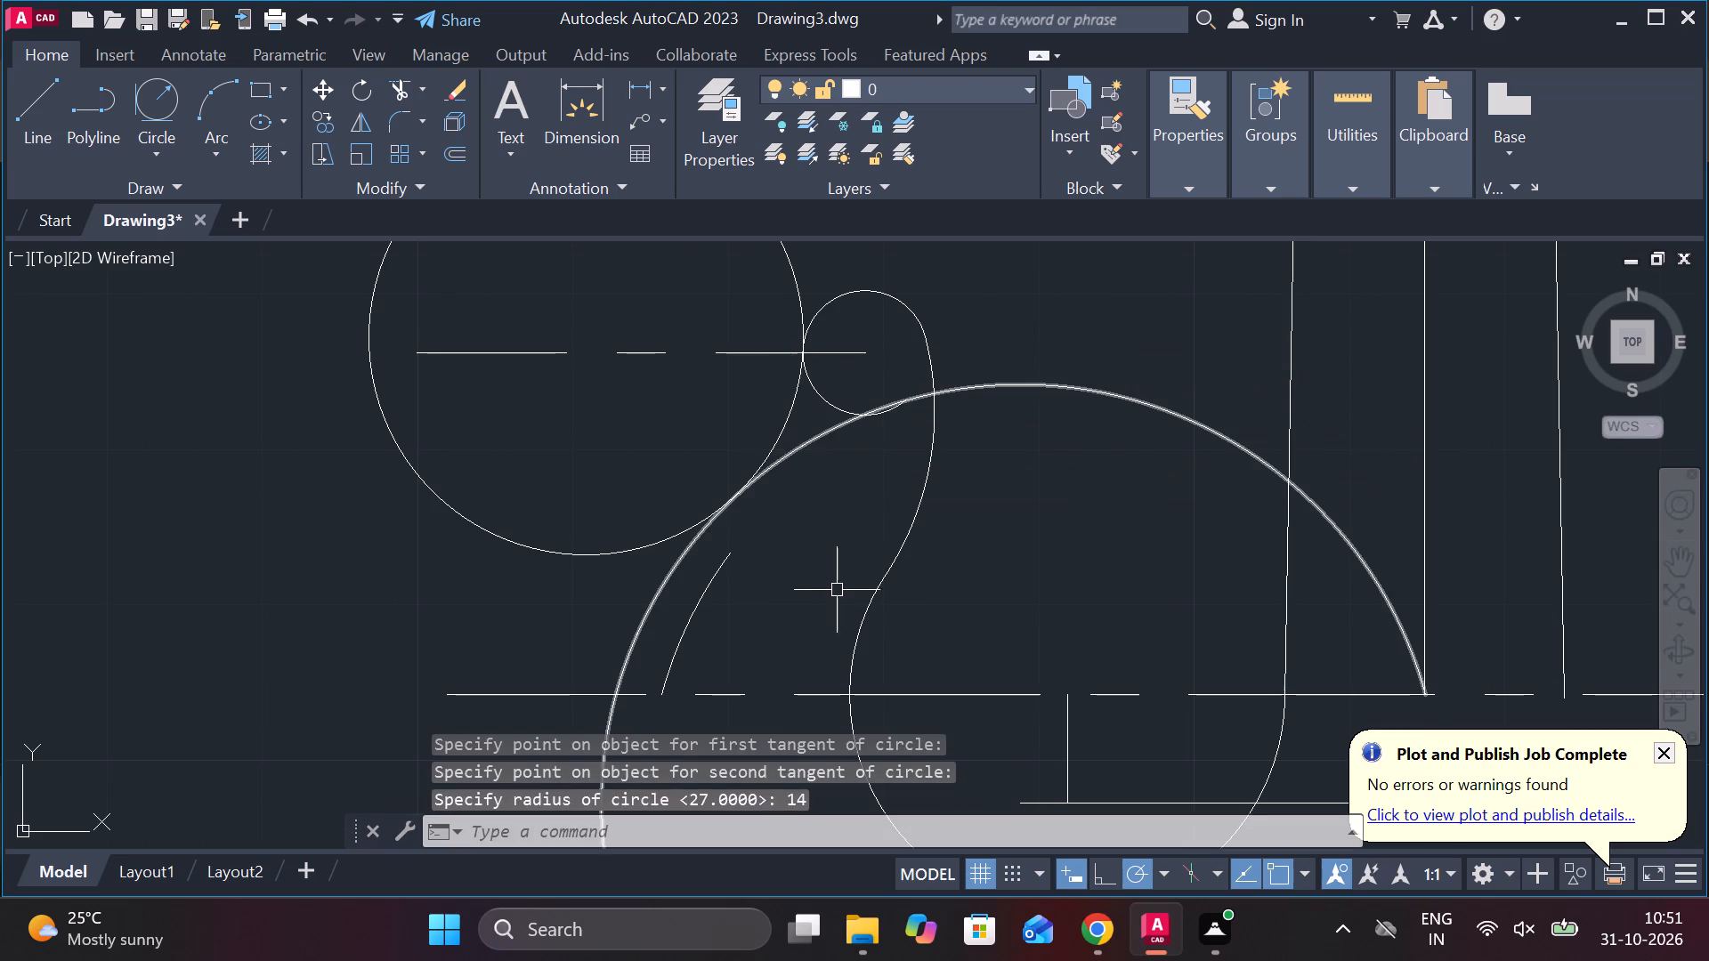
Trim the radius 14 circle to the outer flank arc, and remove the adjoining radius 27 segment and the tip arc's underside.
text(tr)
key(space)
click(565, 476)
click(526, 570)
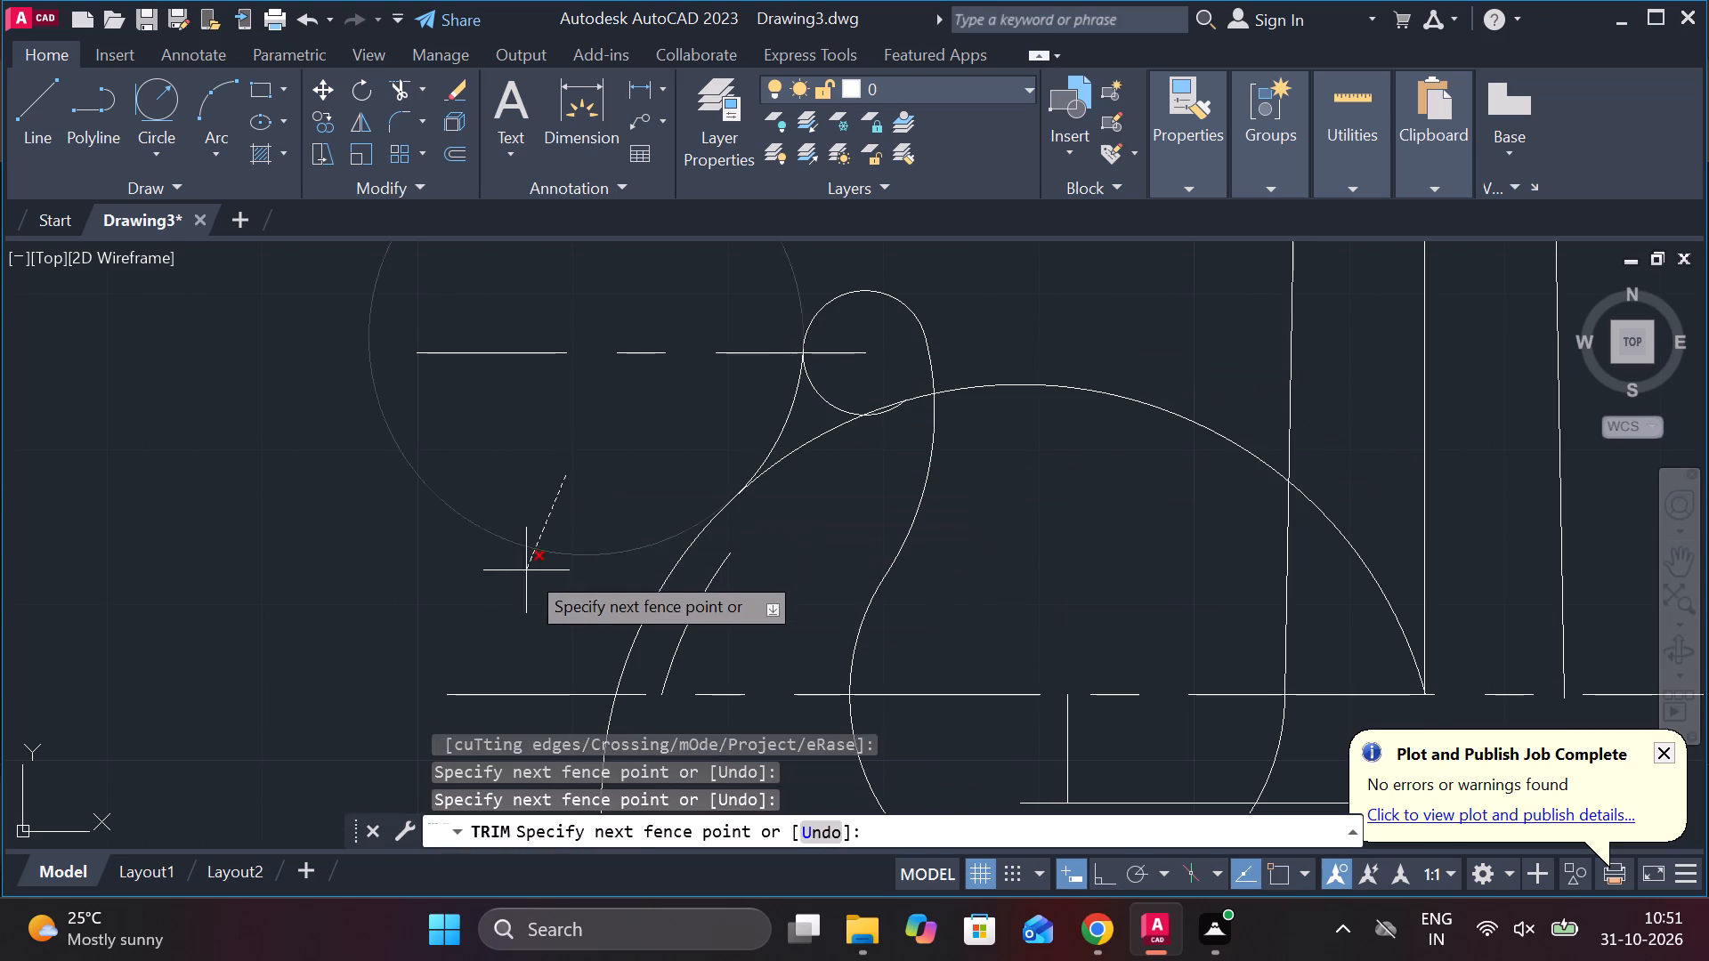
click(789, 455)
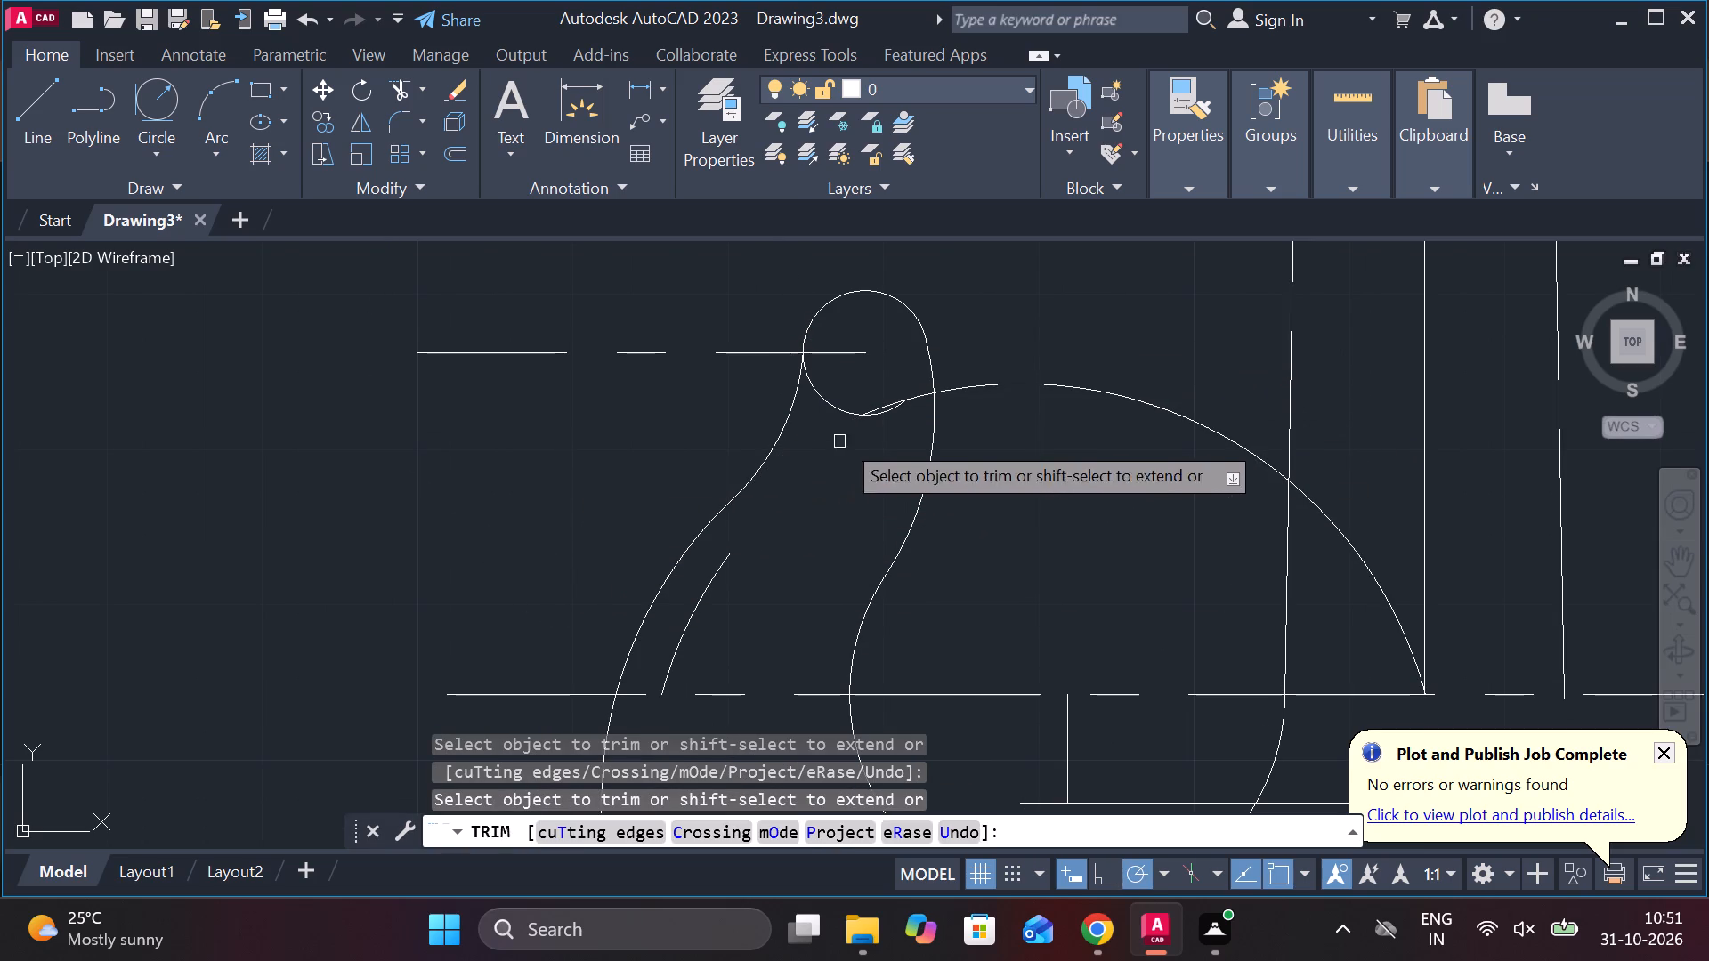
click(879, 409)
click(890, 406)
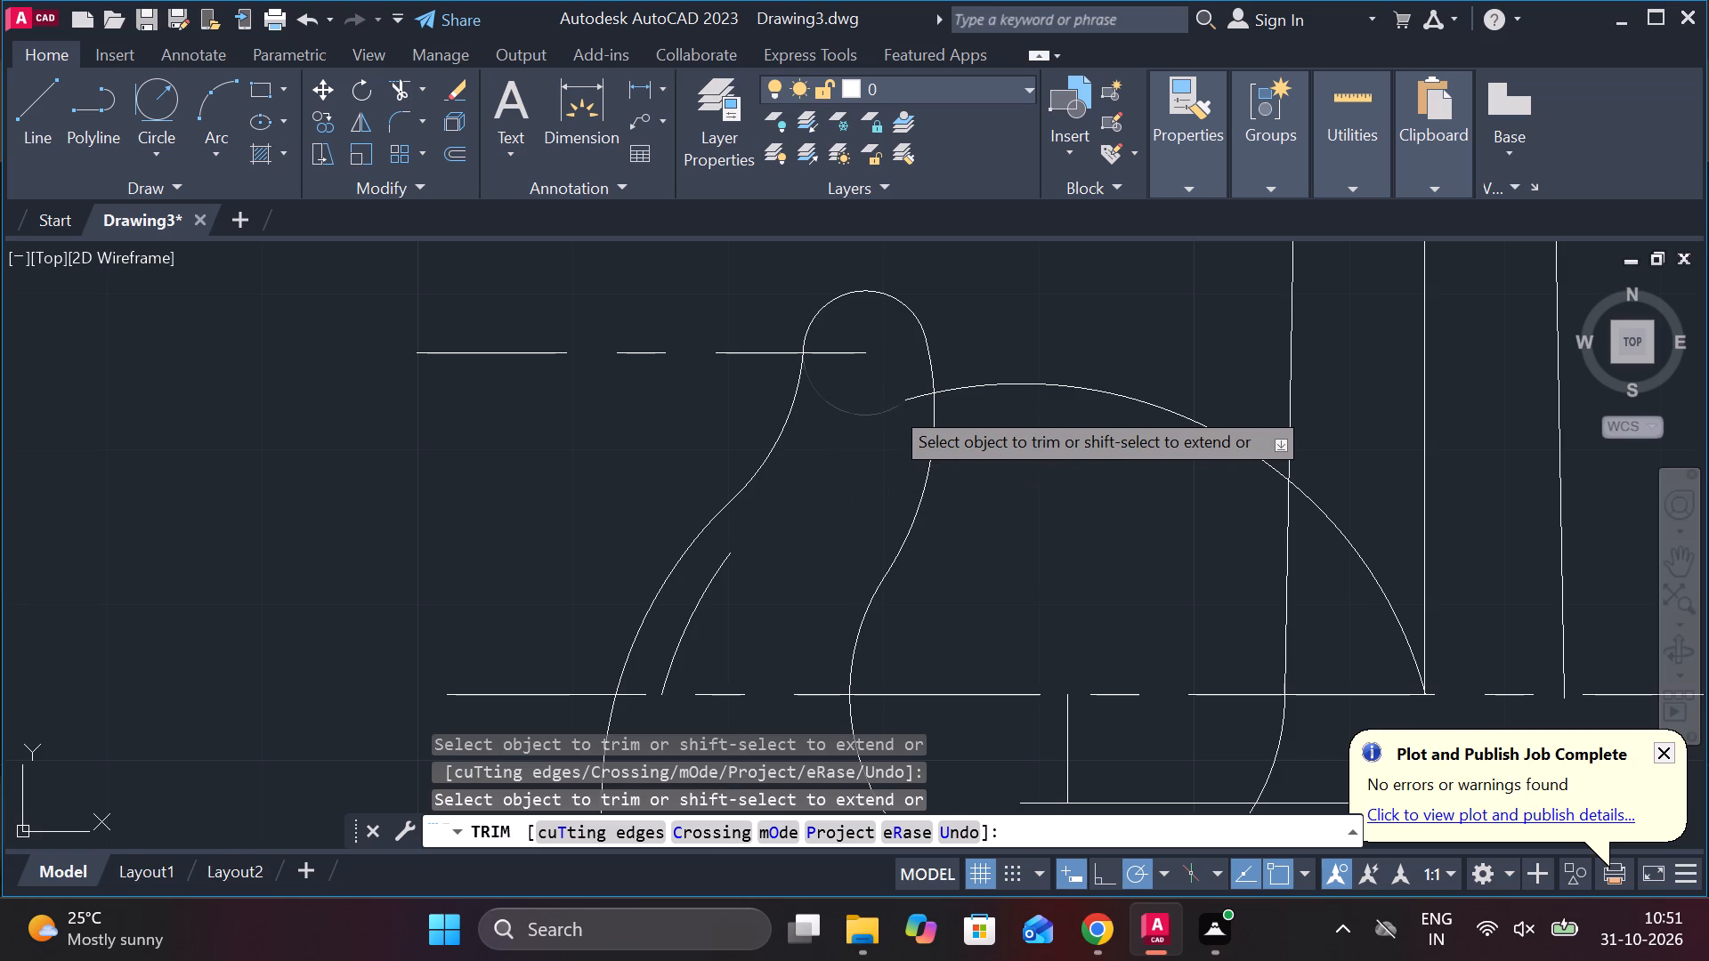
Trim away the radius 27 arc remnants across the hook opening and shank, along with the leftover old outer arc.
click(968, 377)
click(973, 403)
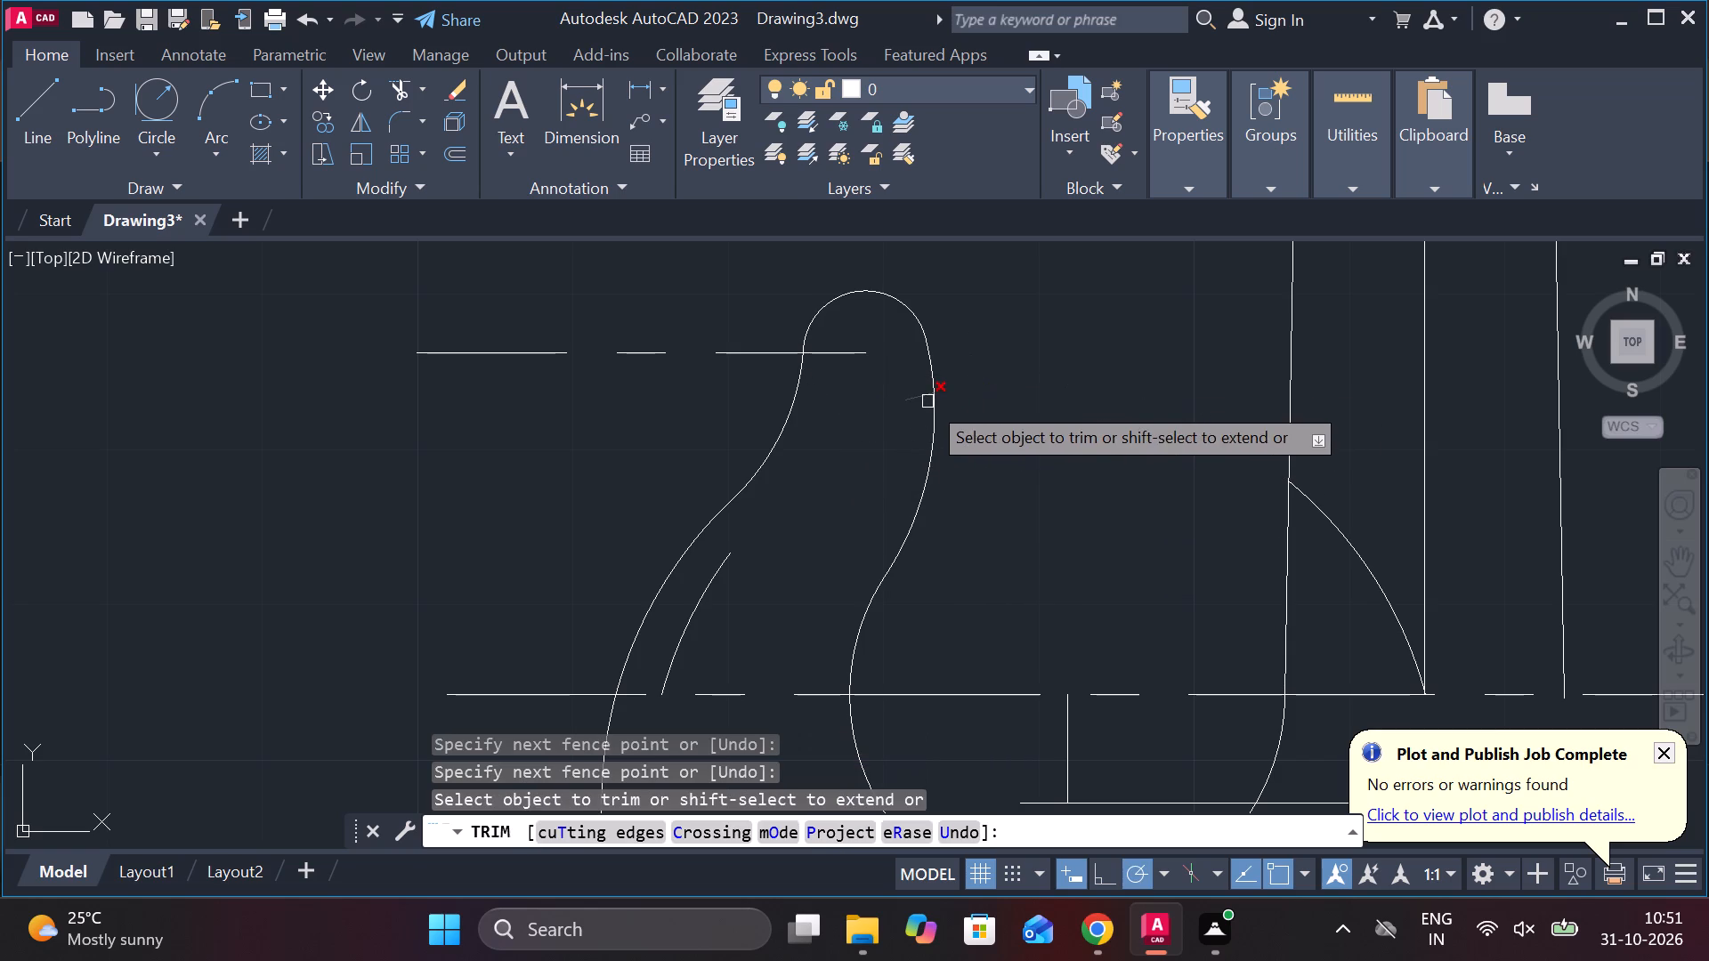
click(925, 397)
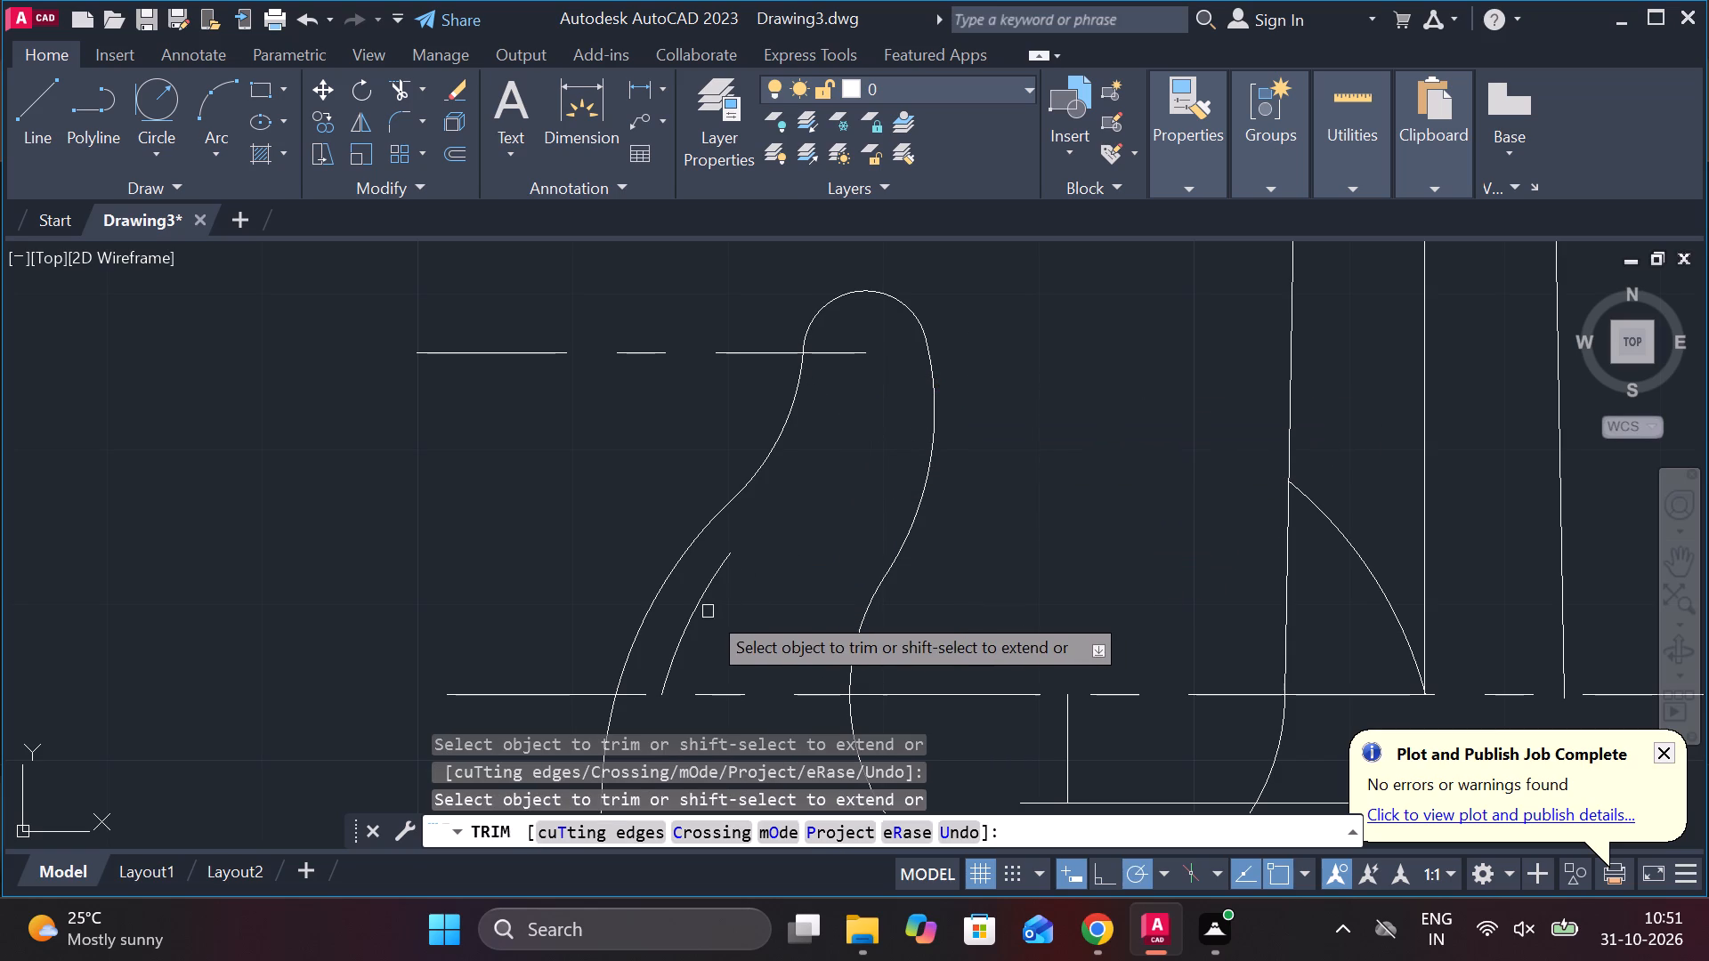
click(689, 612)
scroll(700, 612, down, 2)
middle_drag(804, 568, 817, 456)
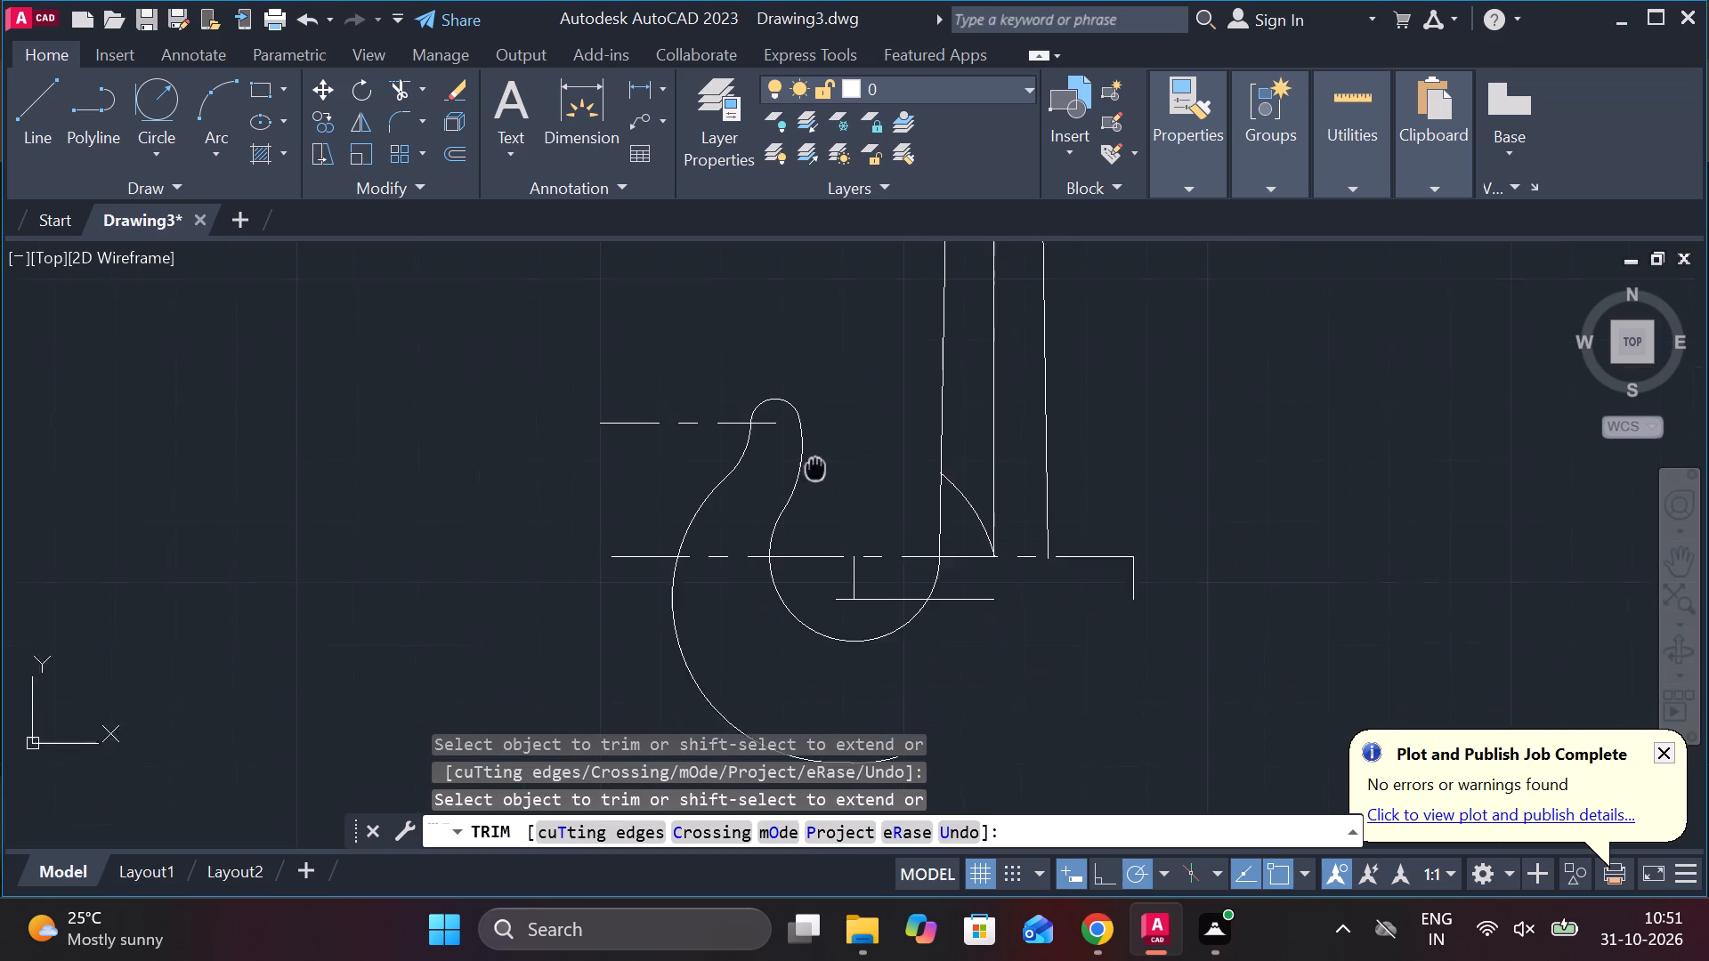
middle_drag(817, 456, 818, 454)
click(970, 478)
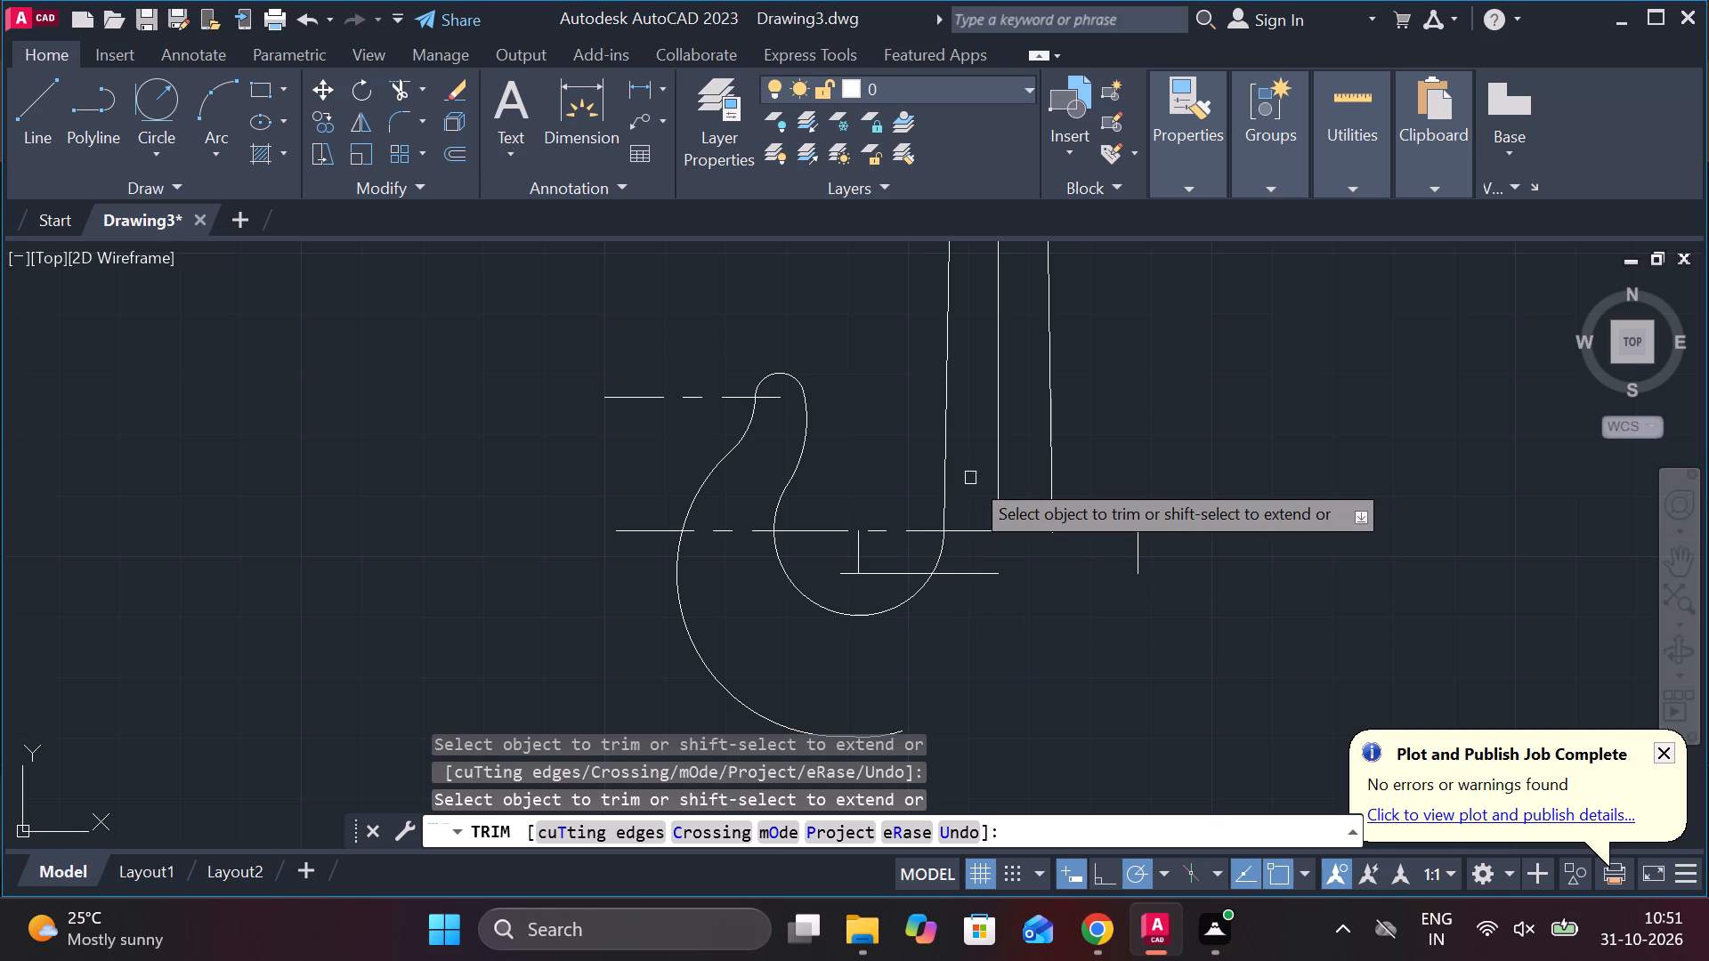
middle_drag(1011, 646, 984, 555)
key(Escape)
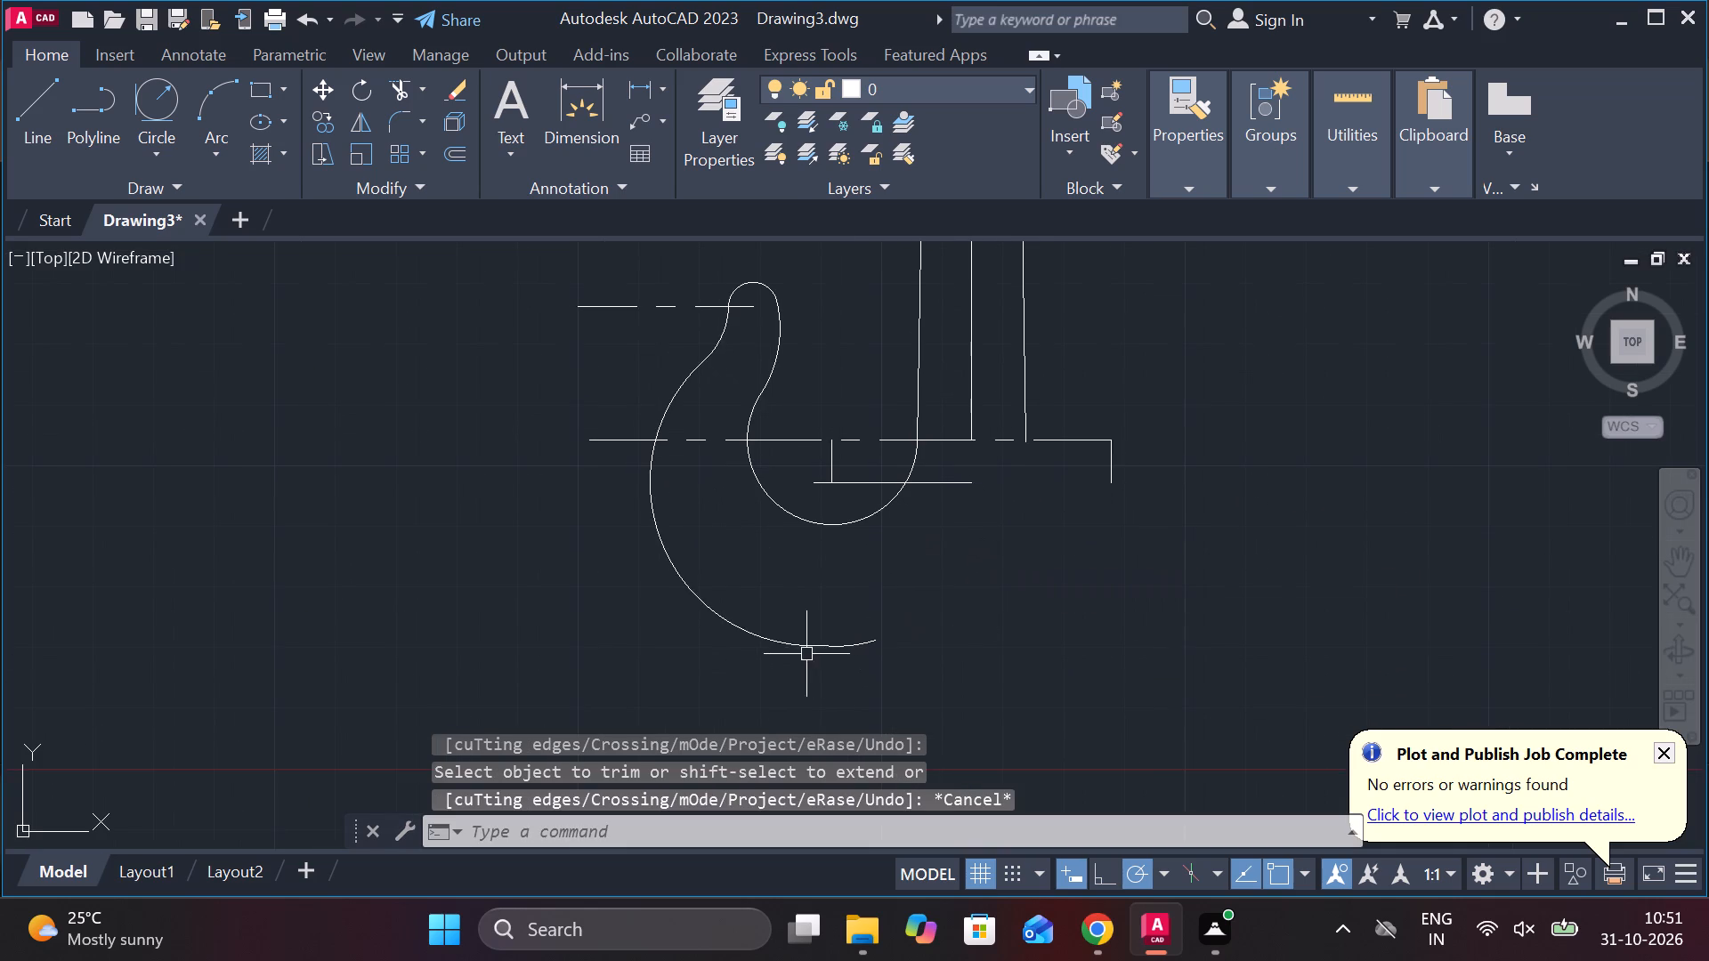
Mirror the left hook's six arcs about the shank's vertical centreline, keeping the originals.
click(797, 636)
key(Escape)
click(833, 647)
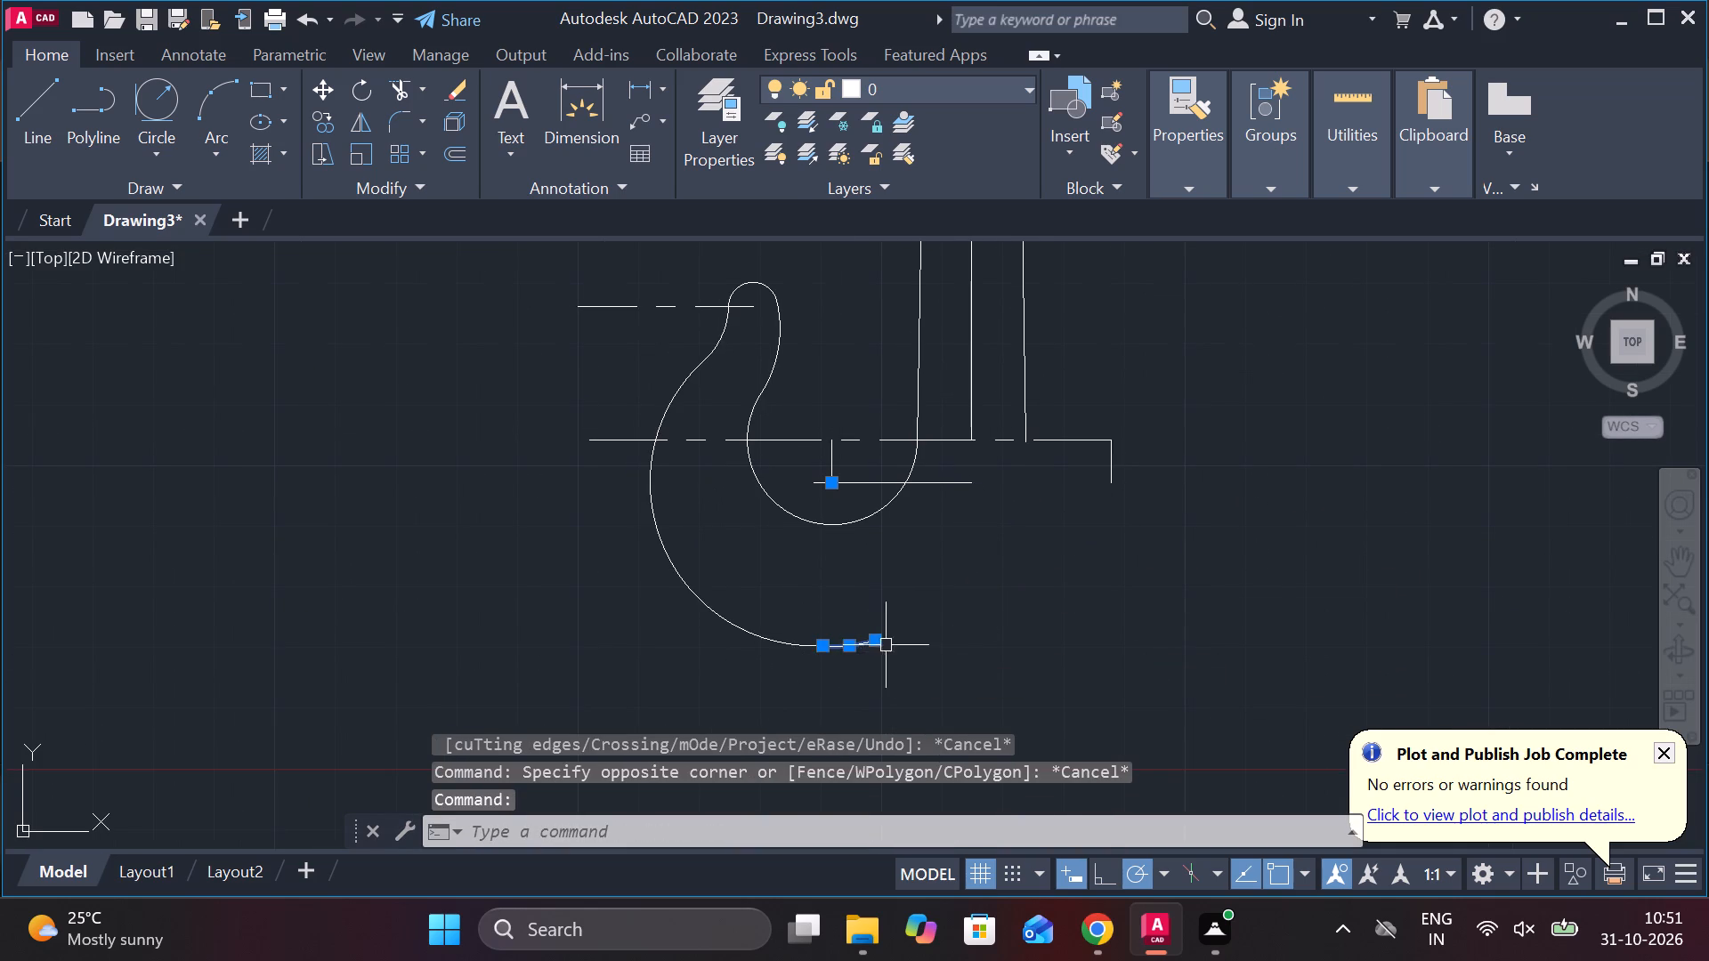
click(774, 644)
scroll(870, 642, up, 2)
scroll(897, 640, down, 1)
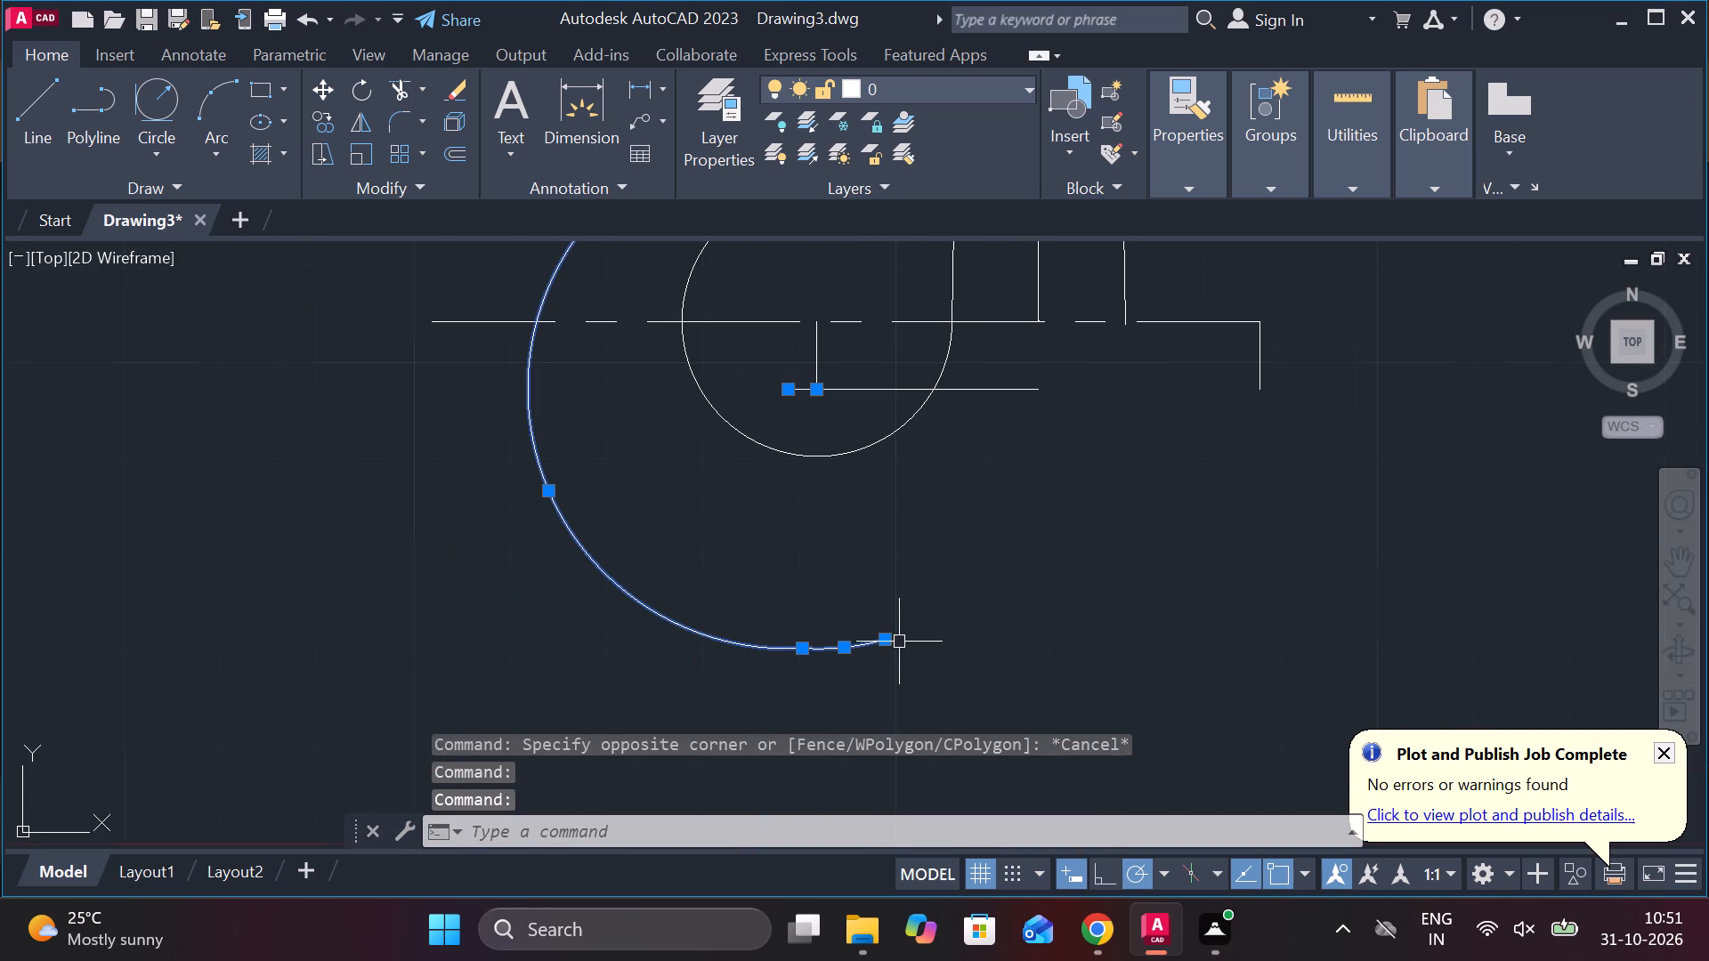
middle_drag(846, 509, 872, 615)
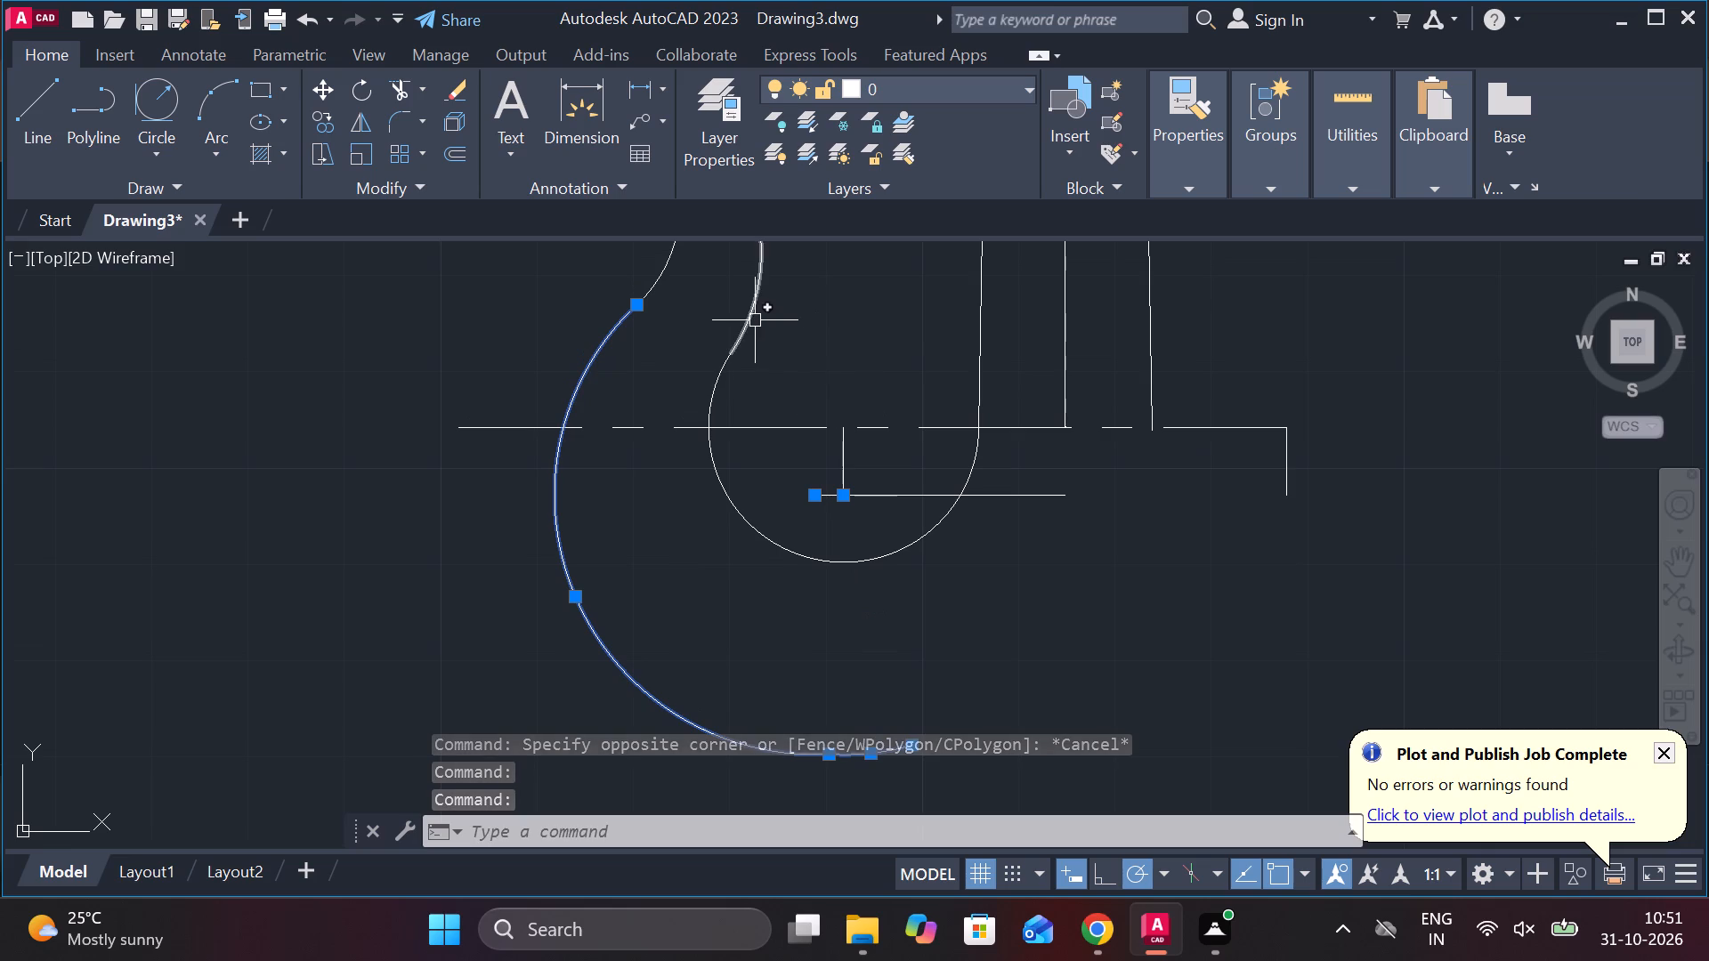
click(755, 320)
middle_drag(812, 313, 827, 444)
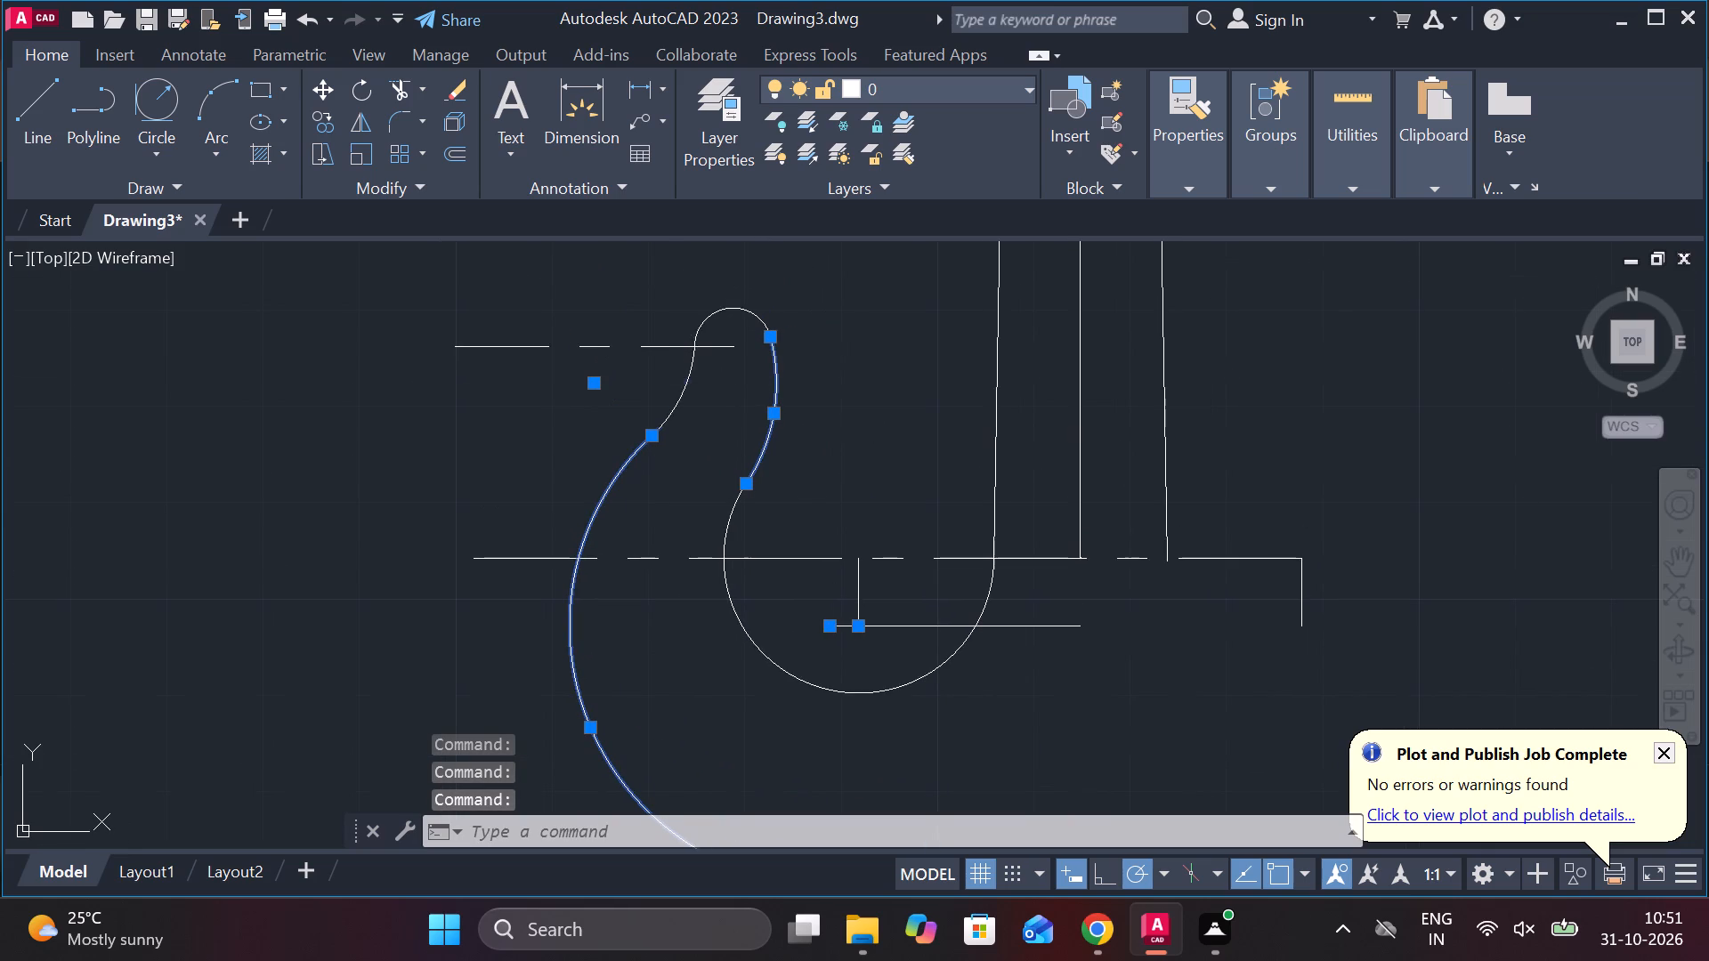
click(693, 381)
click(730, 306)
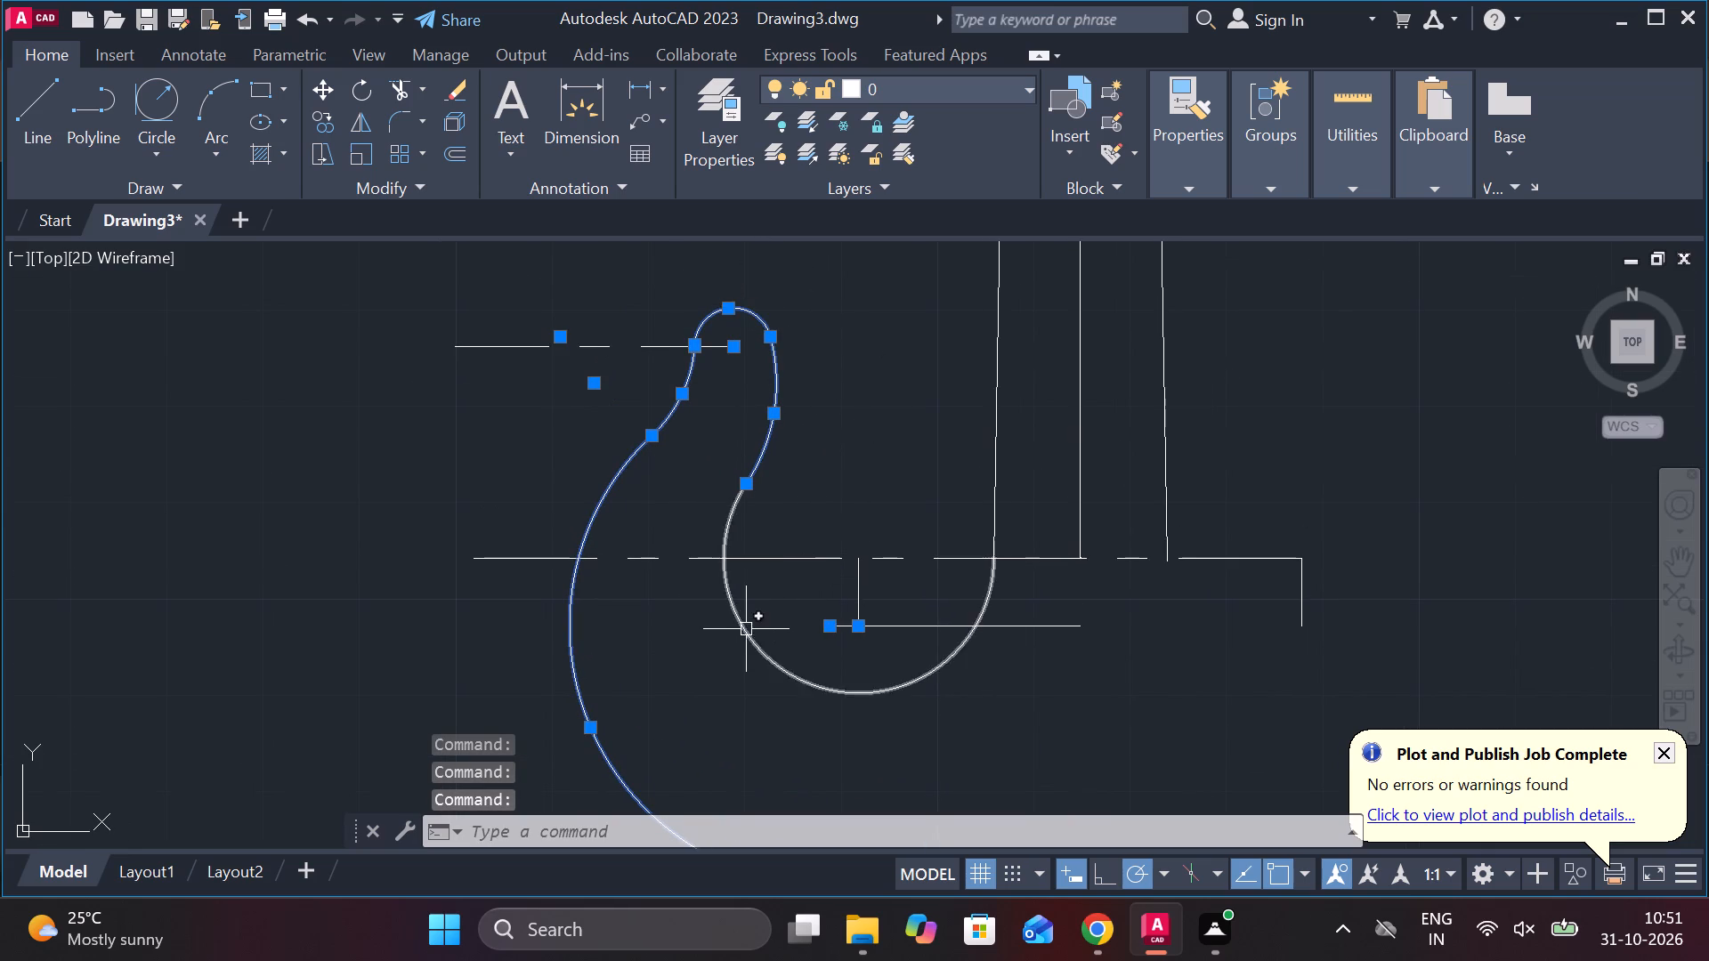
click(746, 629)
scroll(1006, 683, down, 1)
middle_drag(1057, 682, 1013, 678)
text(mi)
key(Return)
click(1003, 648)
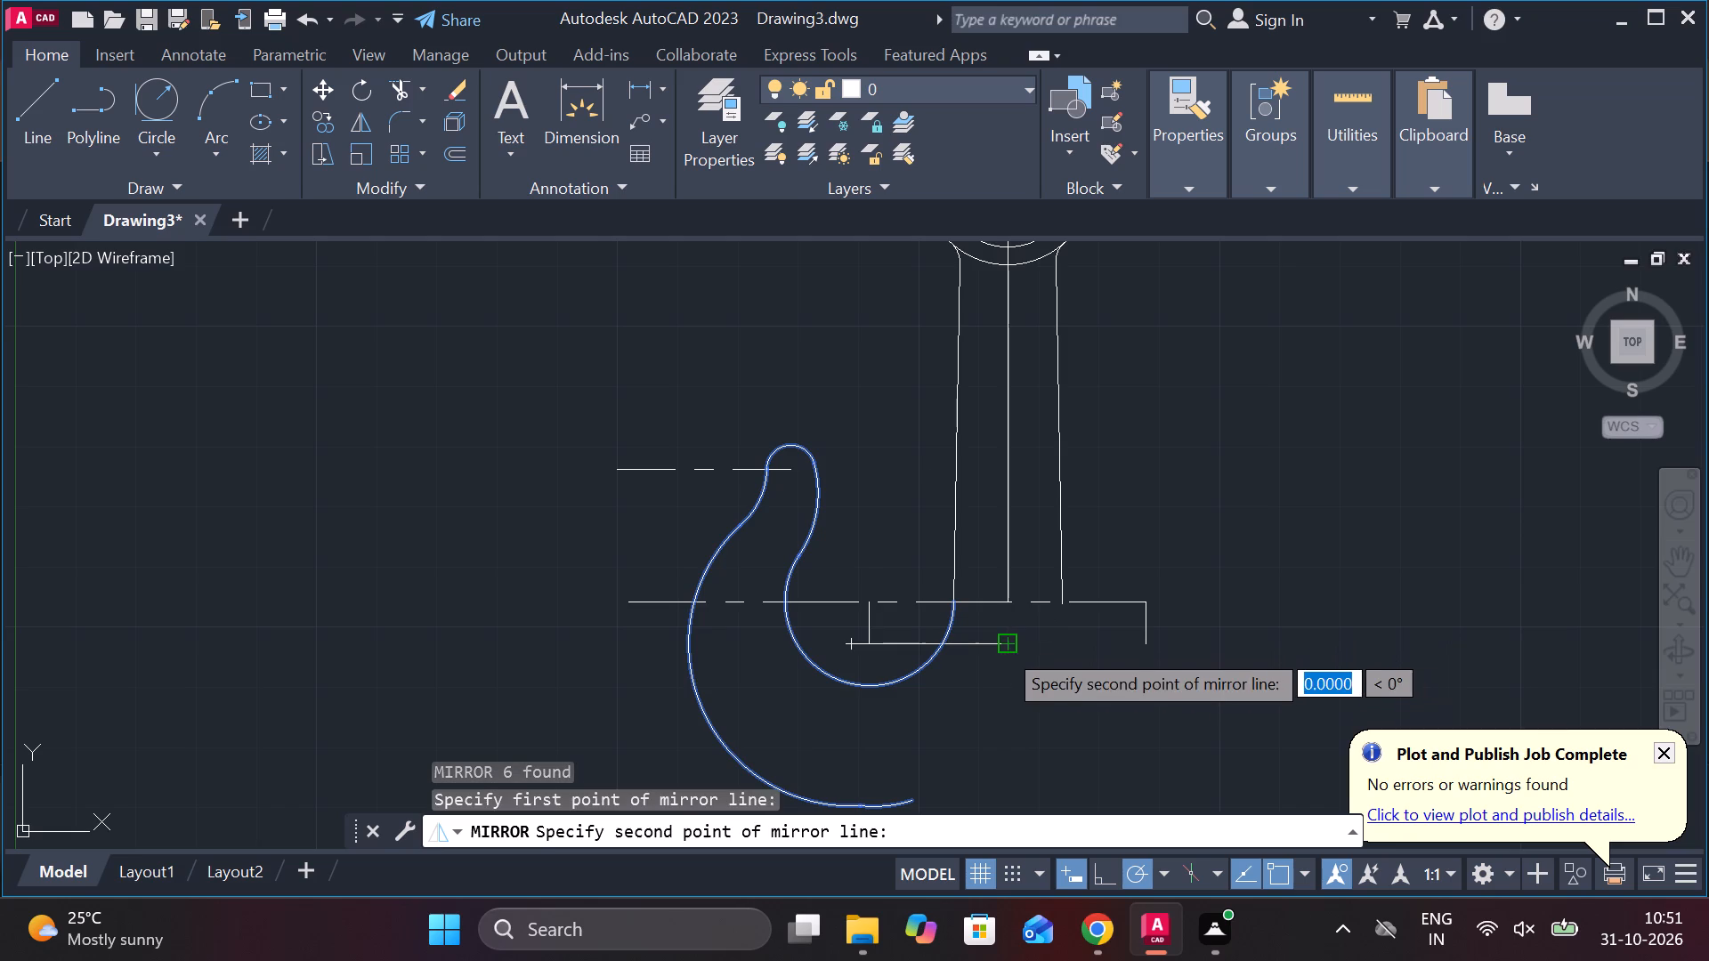
click(1003, 602)
drag(1045, 698, 1003, 602)
middle_drag(927, 623, 919, 617)
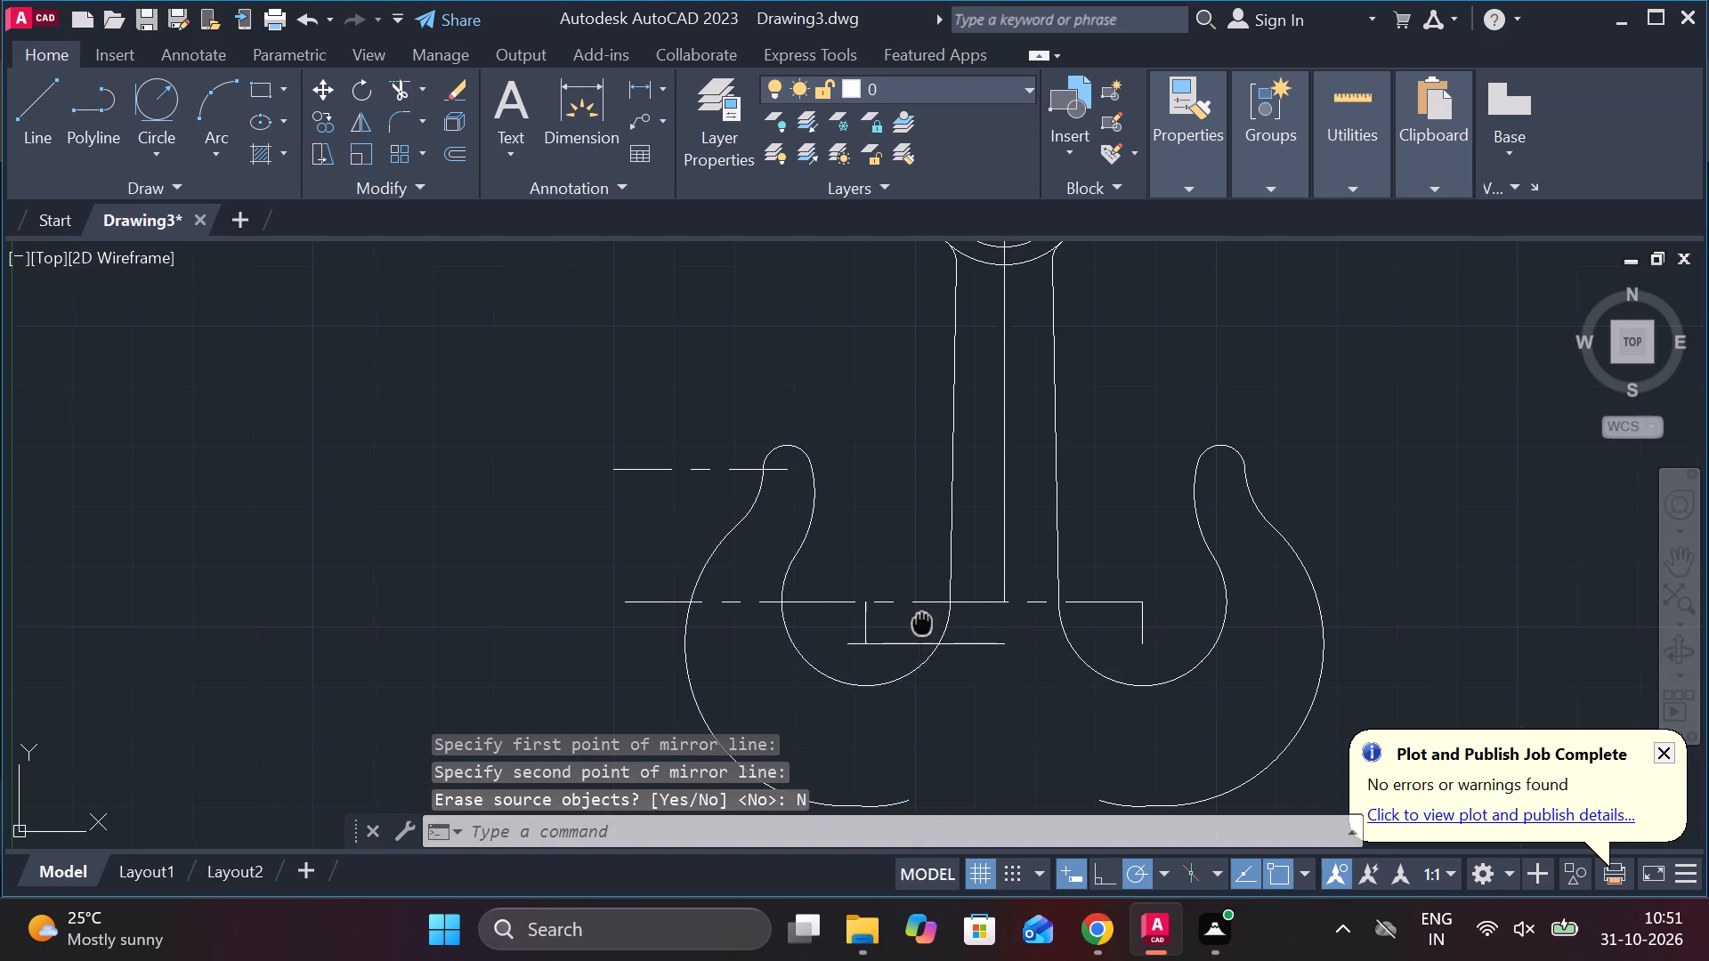
middle_drag(919, 617, 899, 493)
key(Escape)
Extend the left hook's bottom outer arc to the vertical centreline and the right hook's outer arc to meet it.
text(ex)
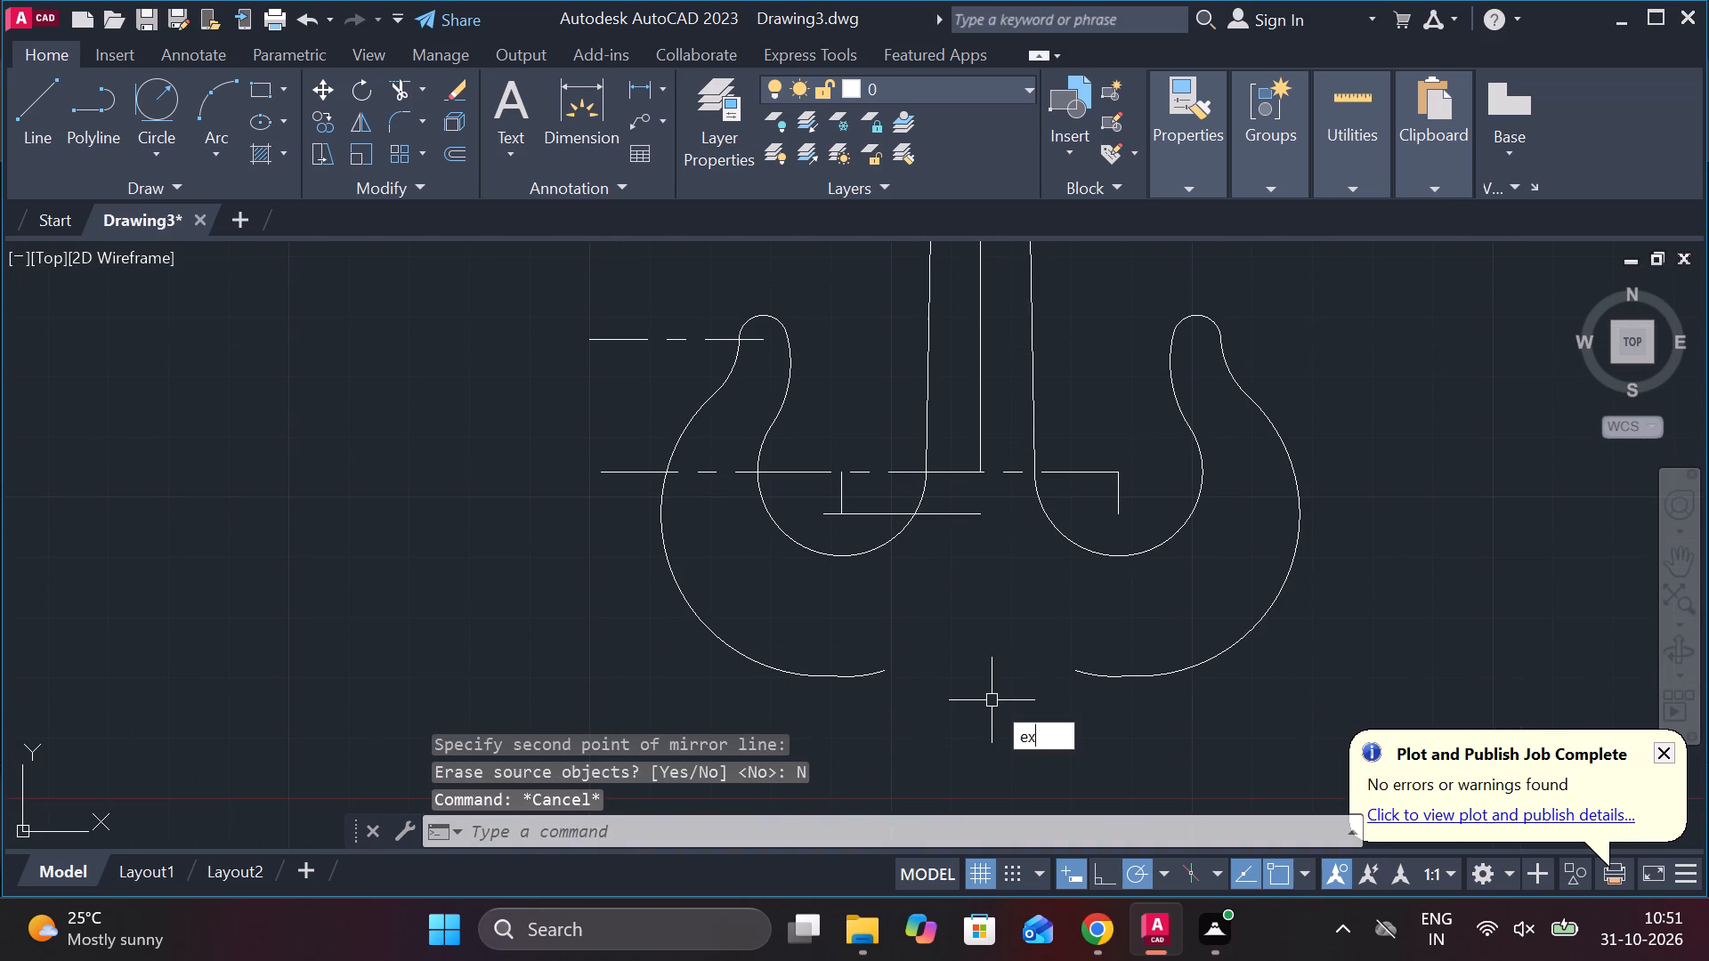
key(space)
click(811, 671)
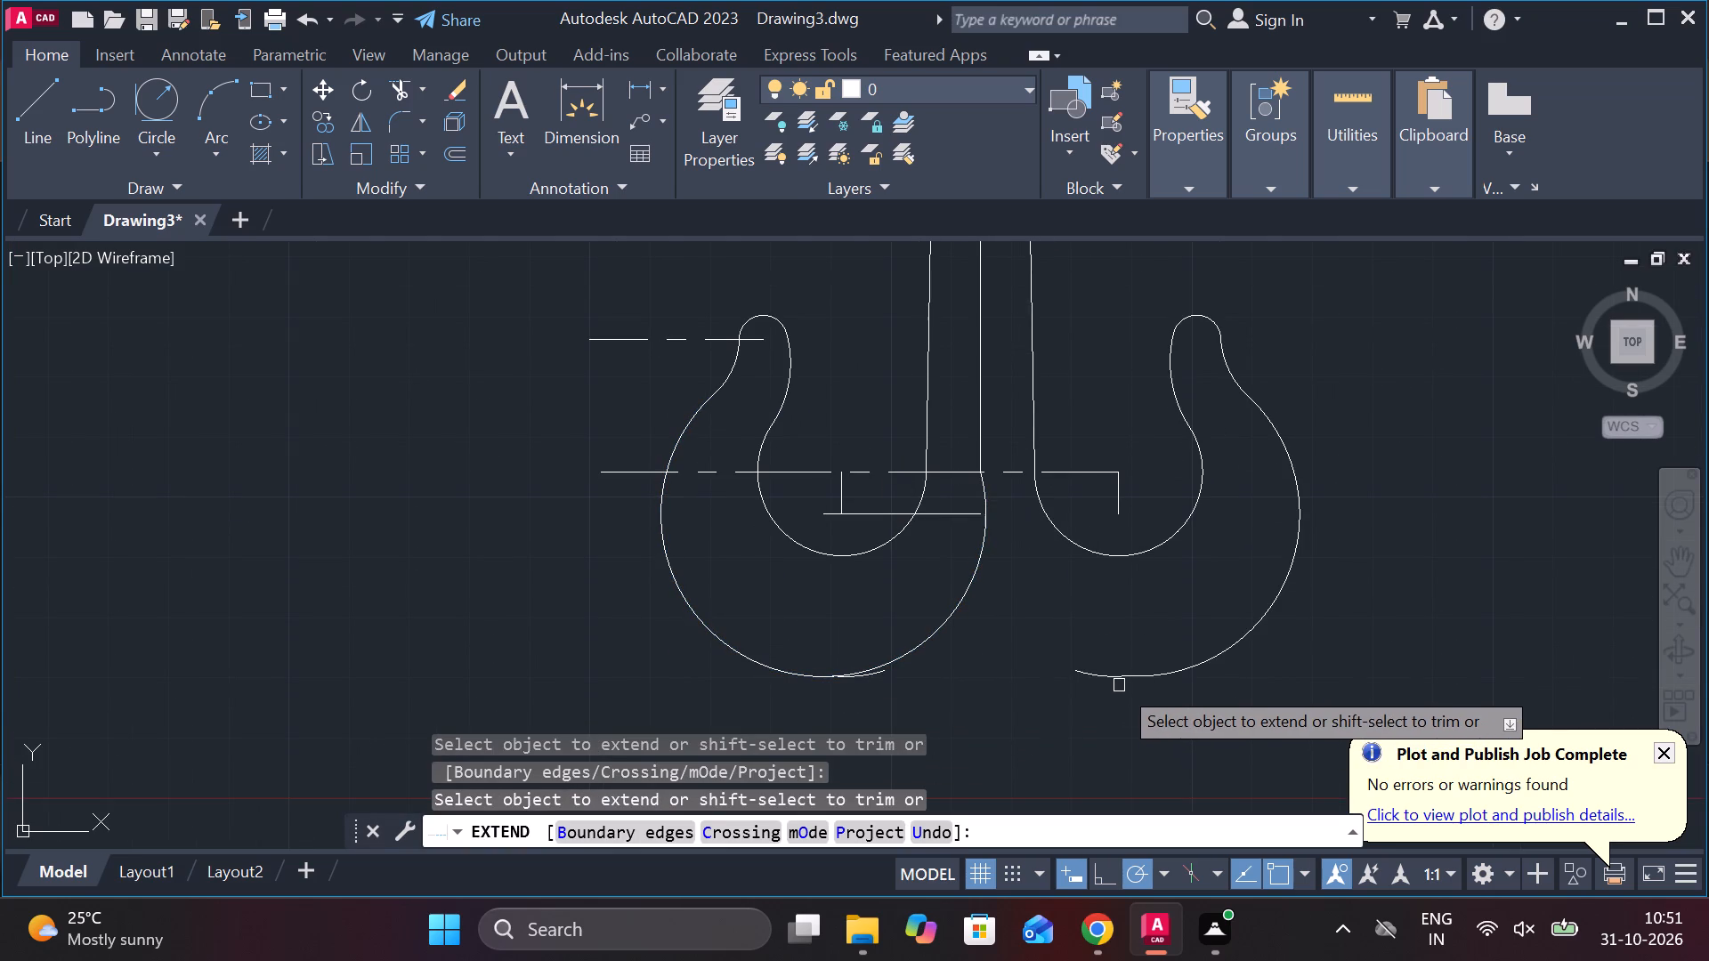
click(1100, 669)
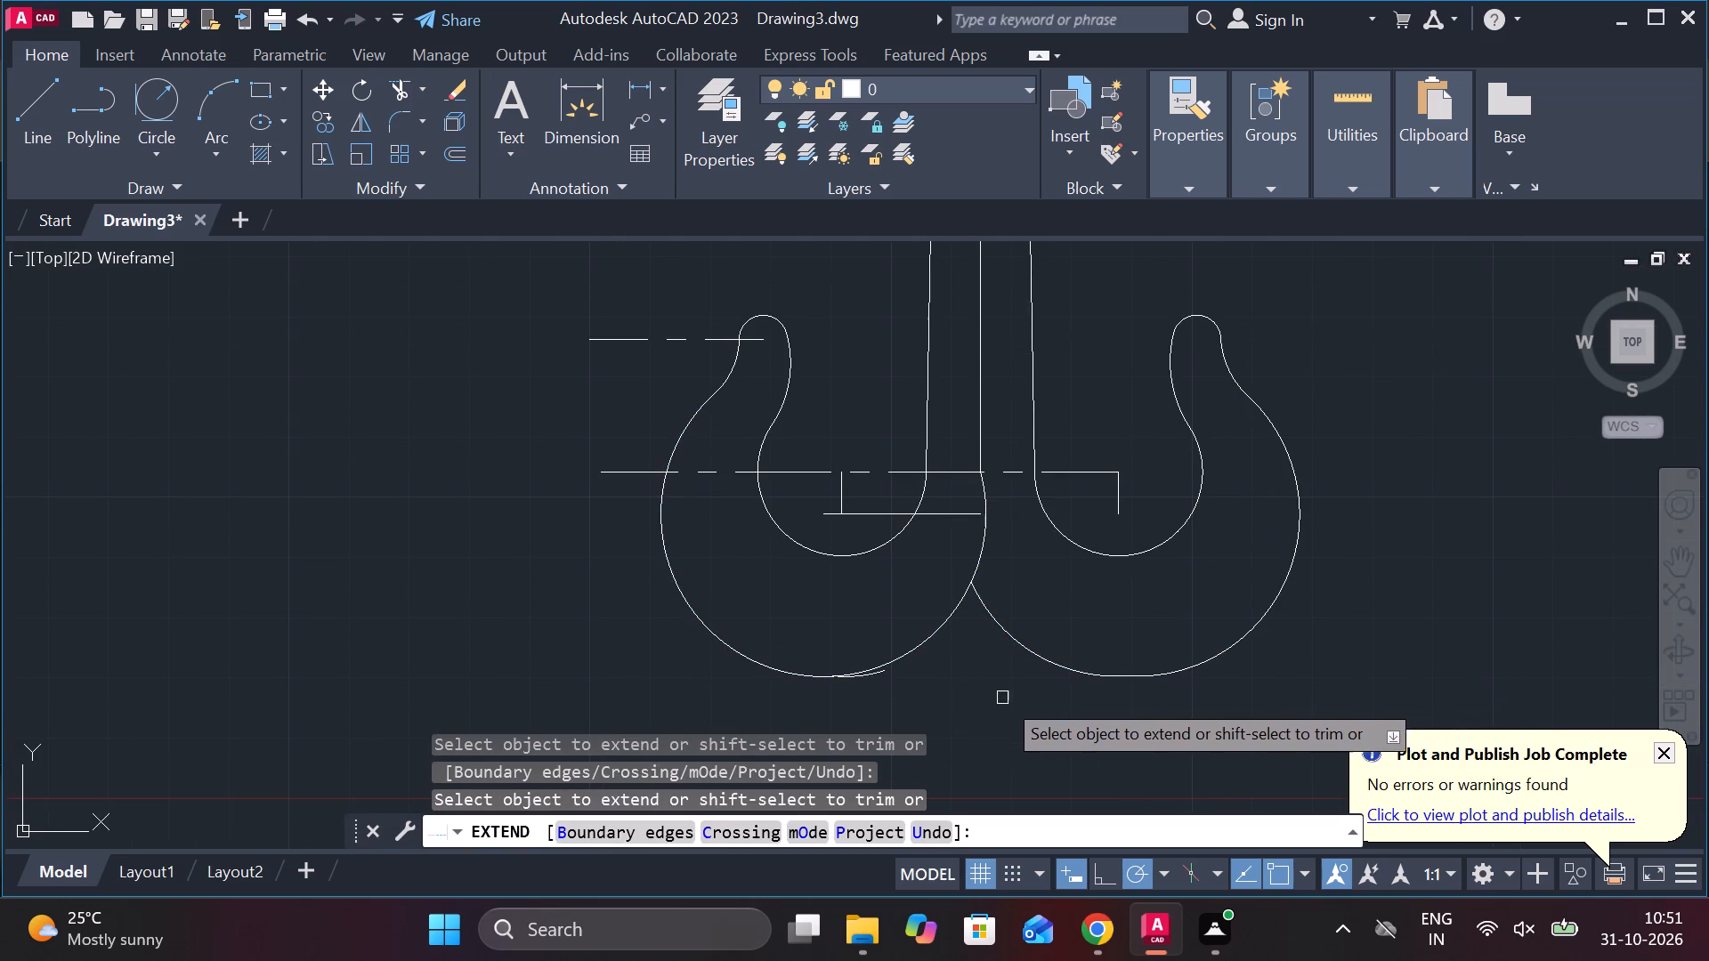
key(Escape)
Trim the overlapping stub under the left hook and the left outer arc beyond its intersection with the right one.
text(tr)
key(space)
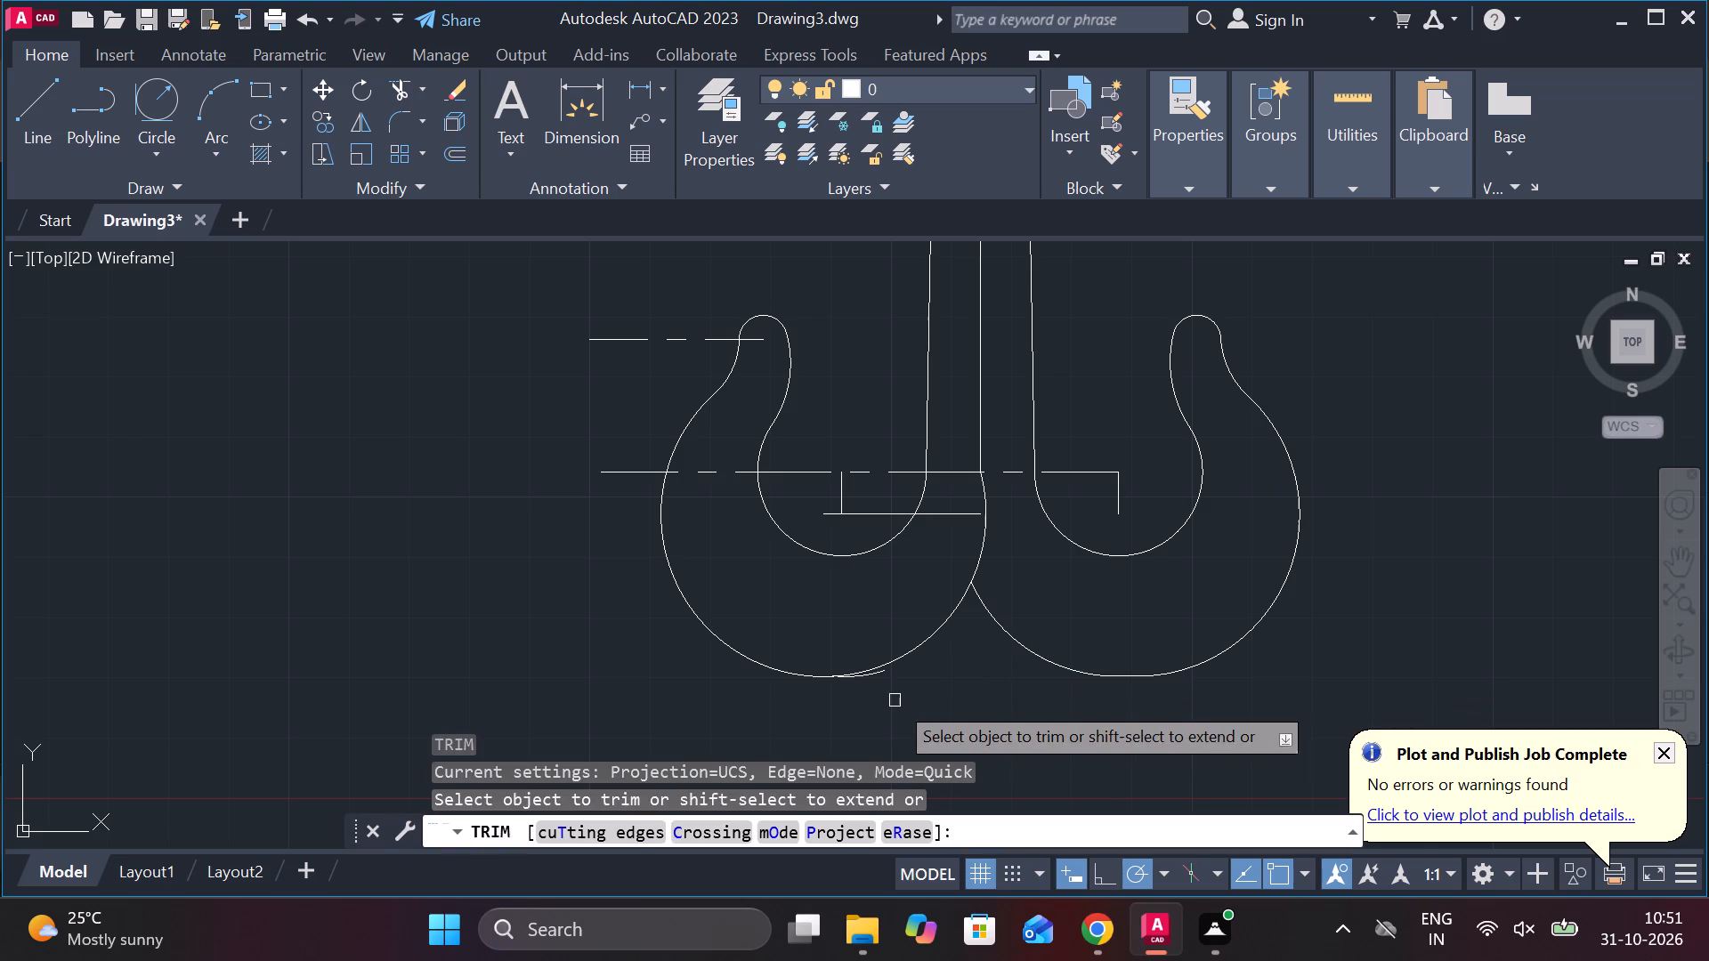
click(867, 681)
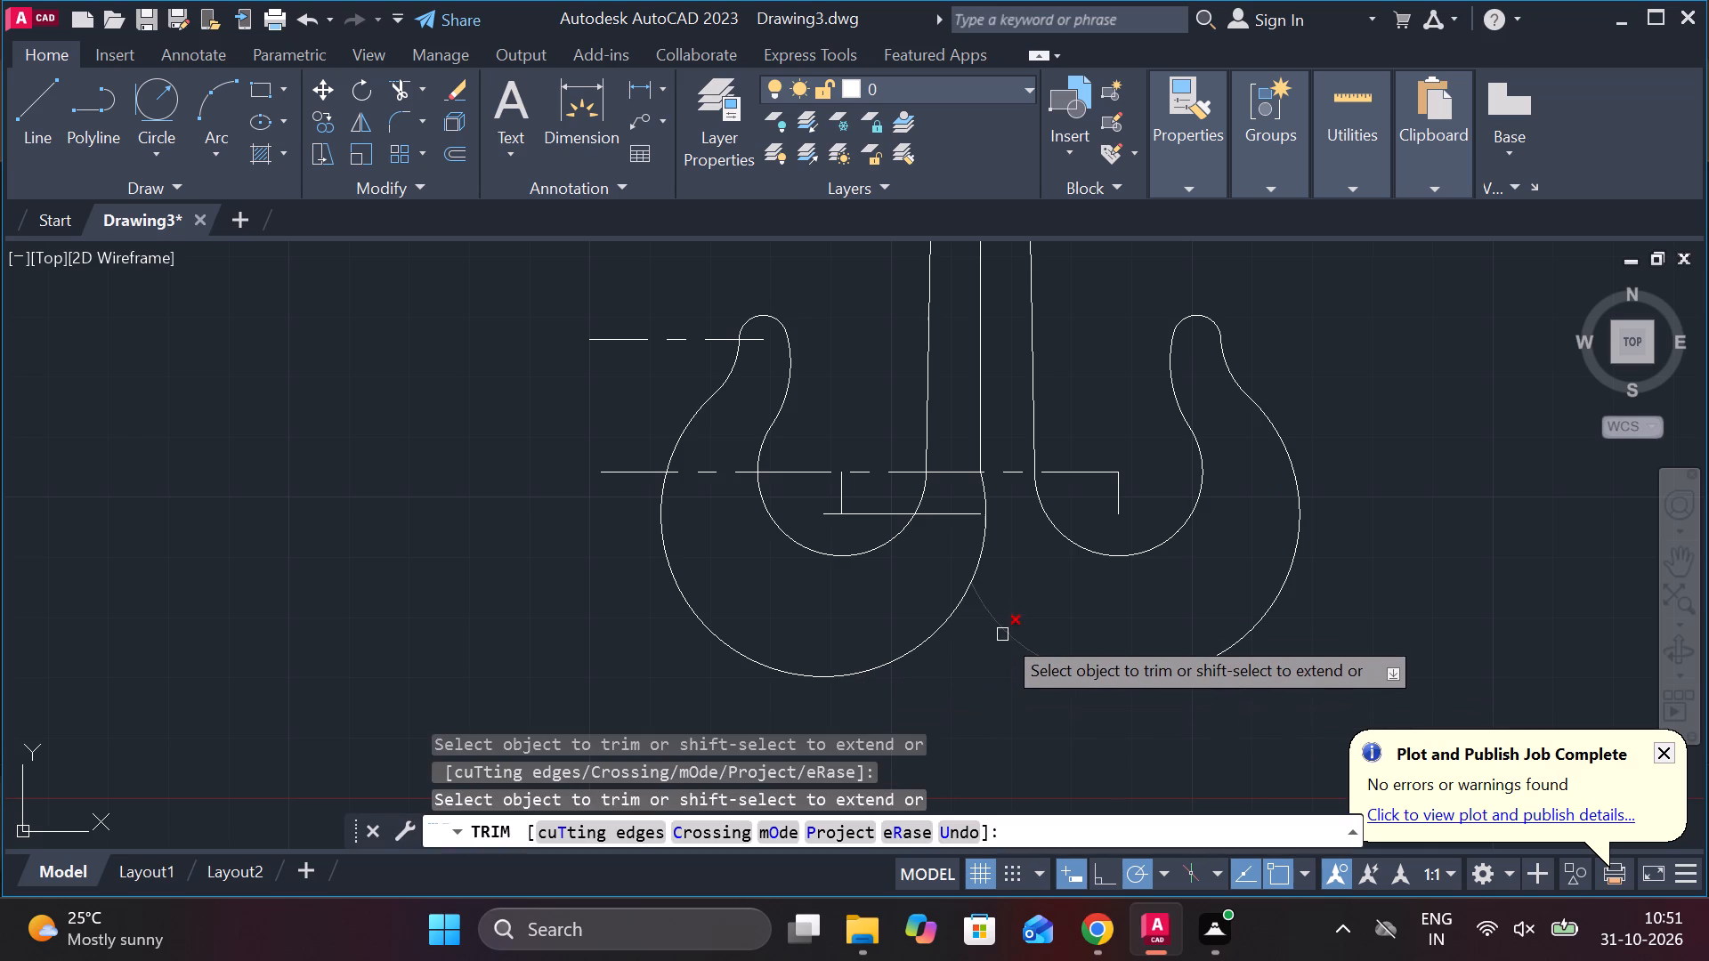
click(981, 558)
key(Escape)
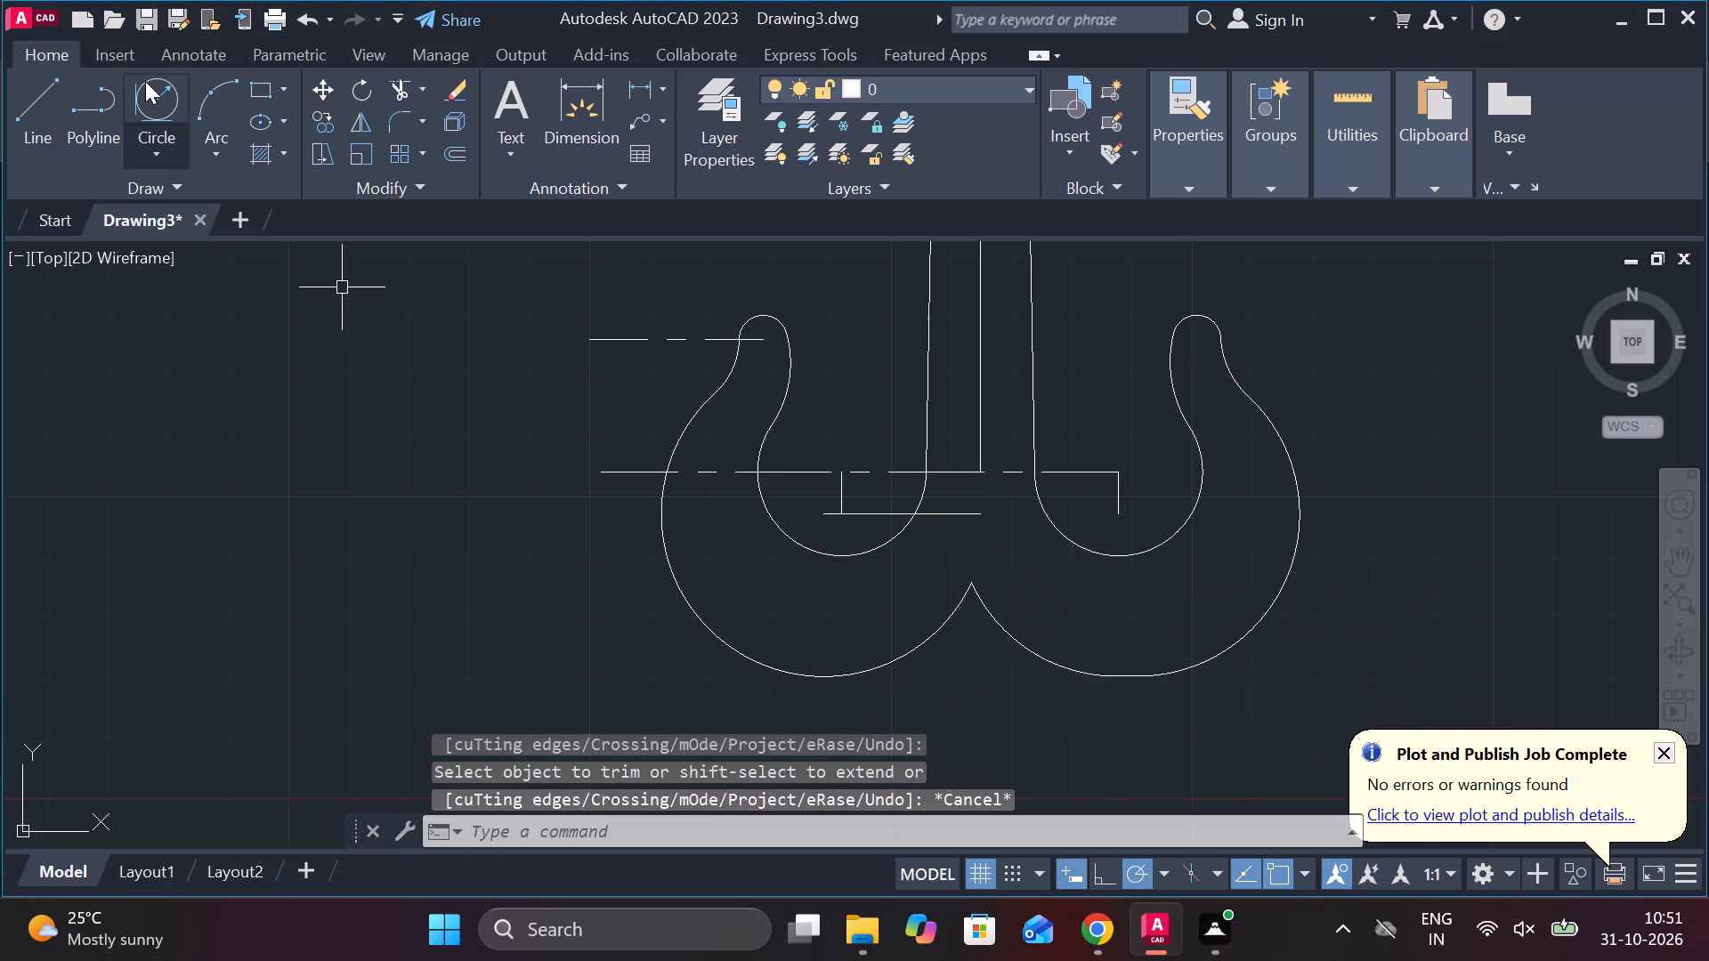
Draw a radius 60 circle below the hooks, tangent to both of their outer arcs.
click(143, 67)
click(28, 56)
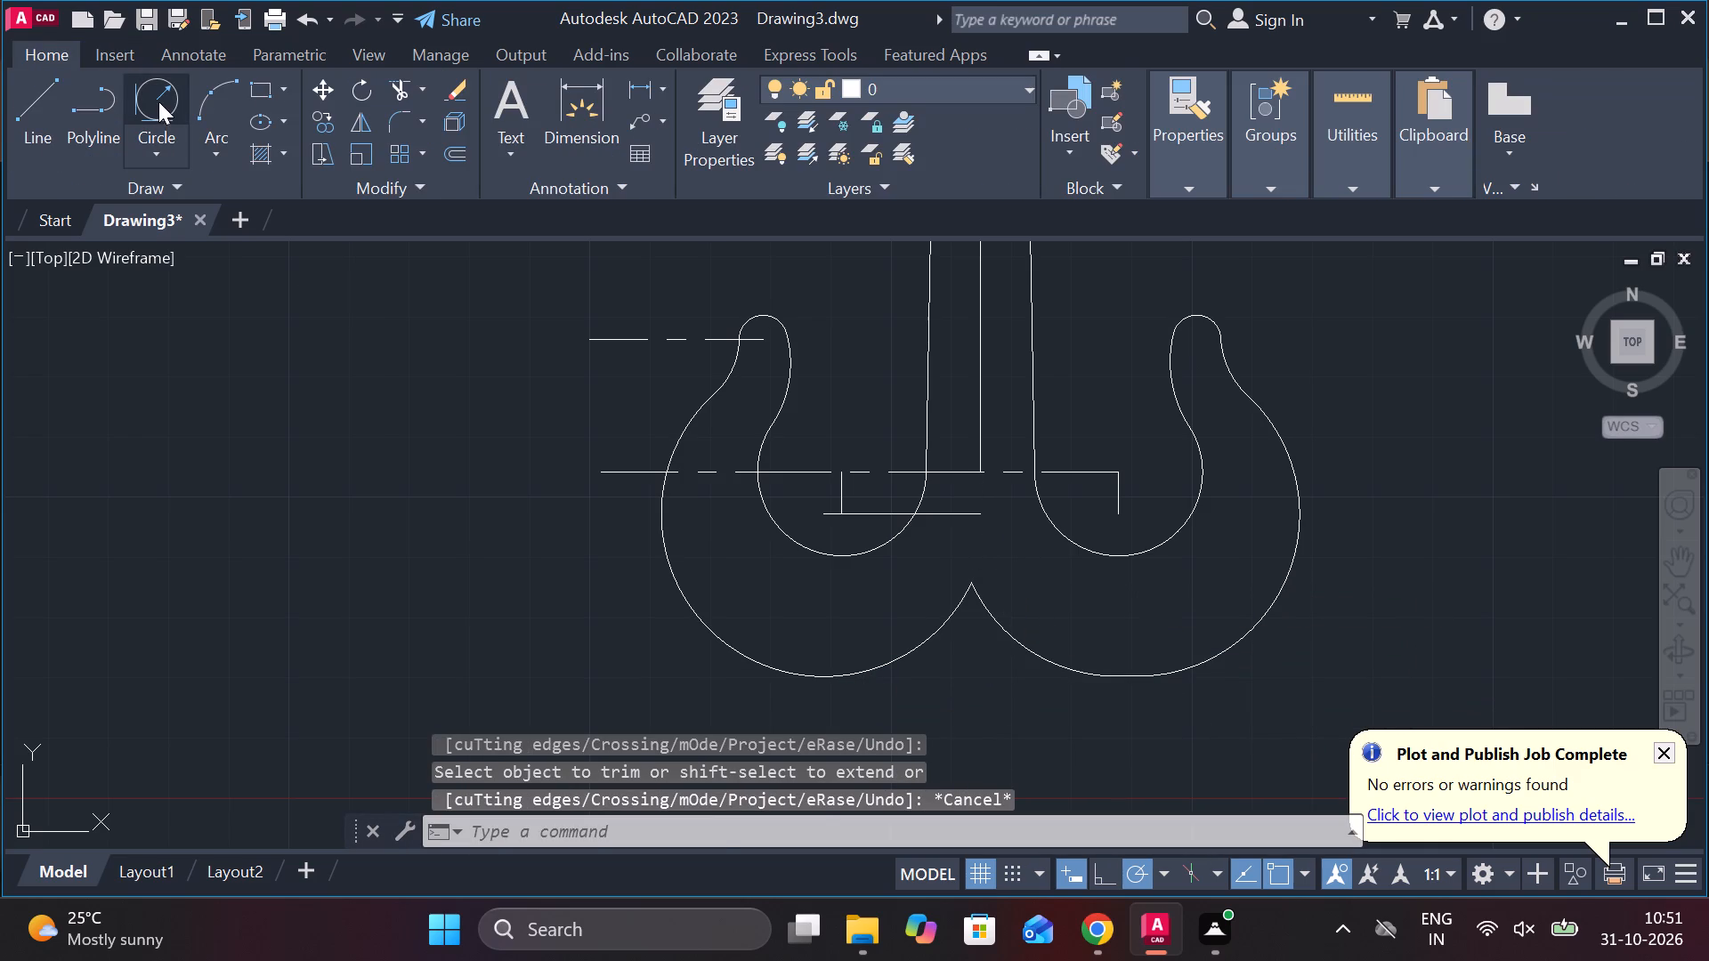
click(158, 101)
click(901, 665)
click(1037, 665)
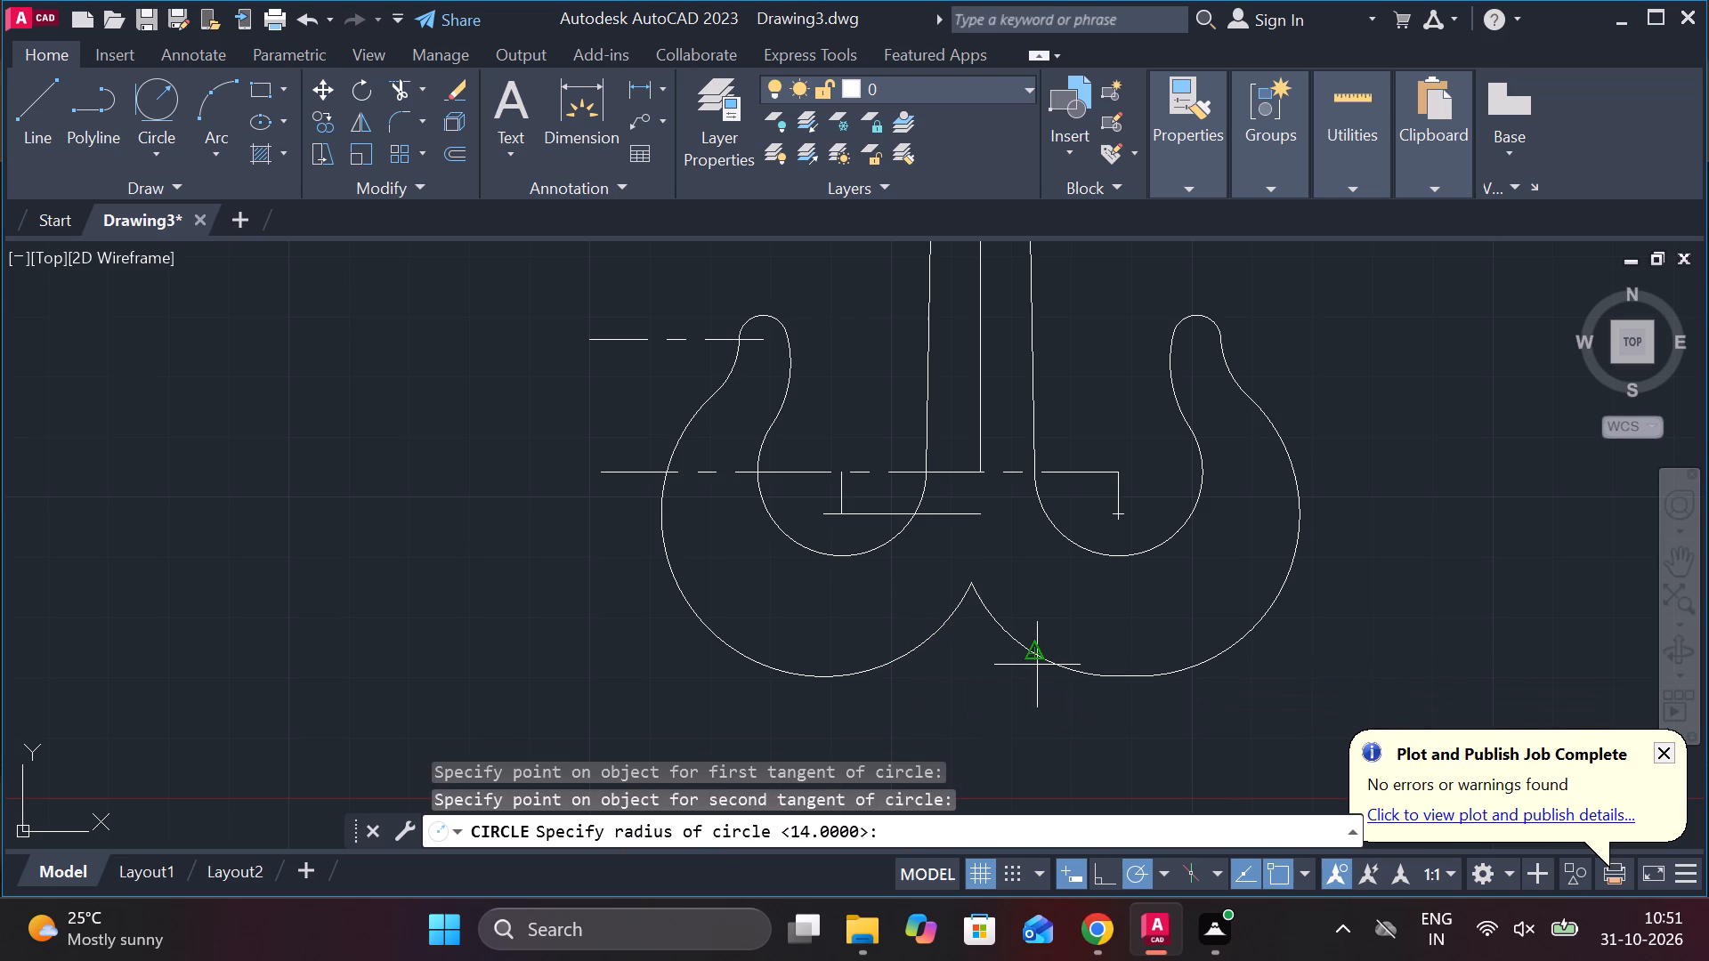
text(60)
key(Return)
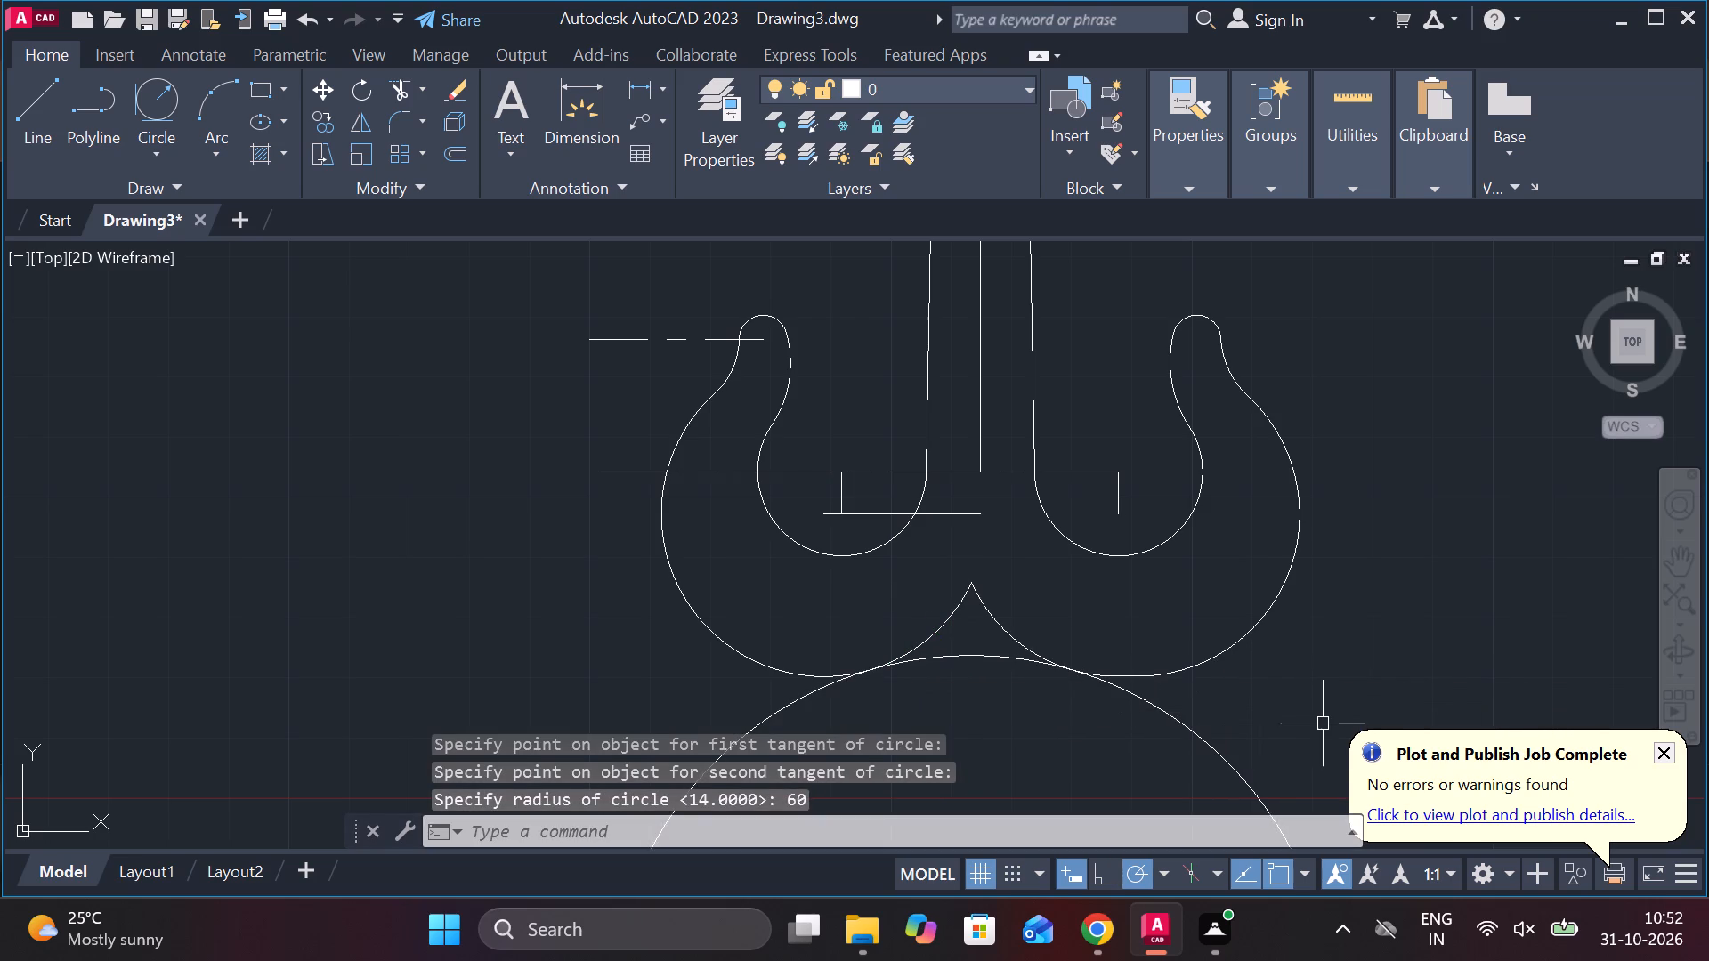
Trim the radius 60 circle to the bottom arc joining the hooks, and remove the pointed outer-arc ends above it.
text(tr)
key(space)
click(1297, 711)
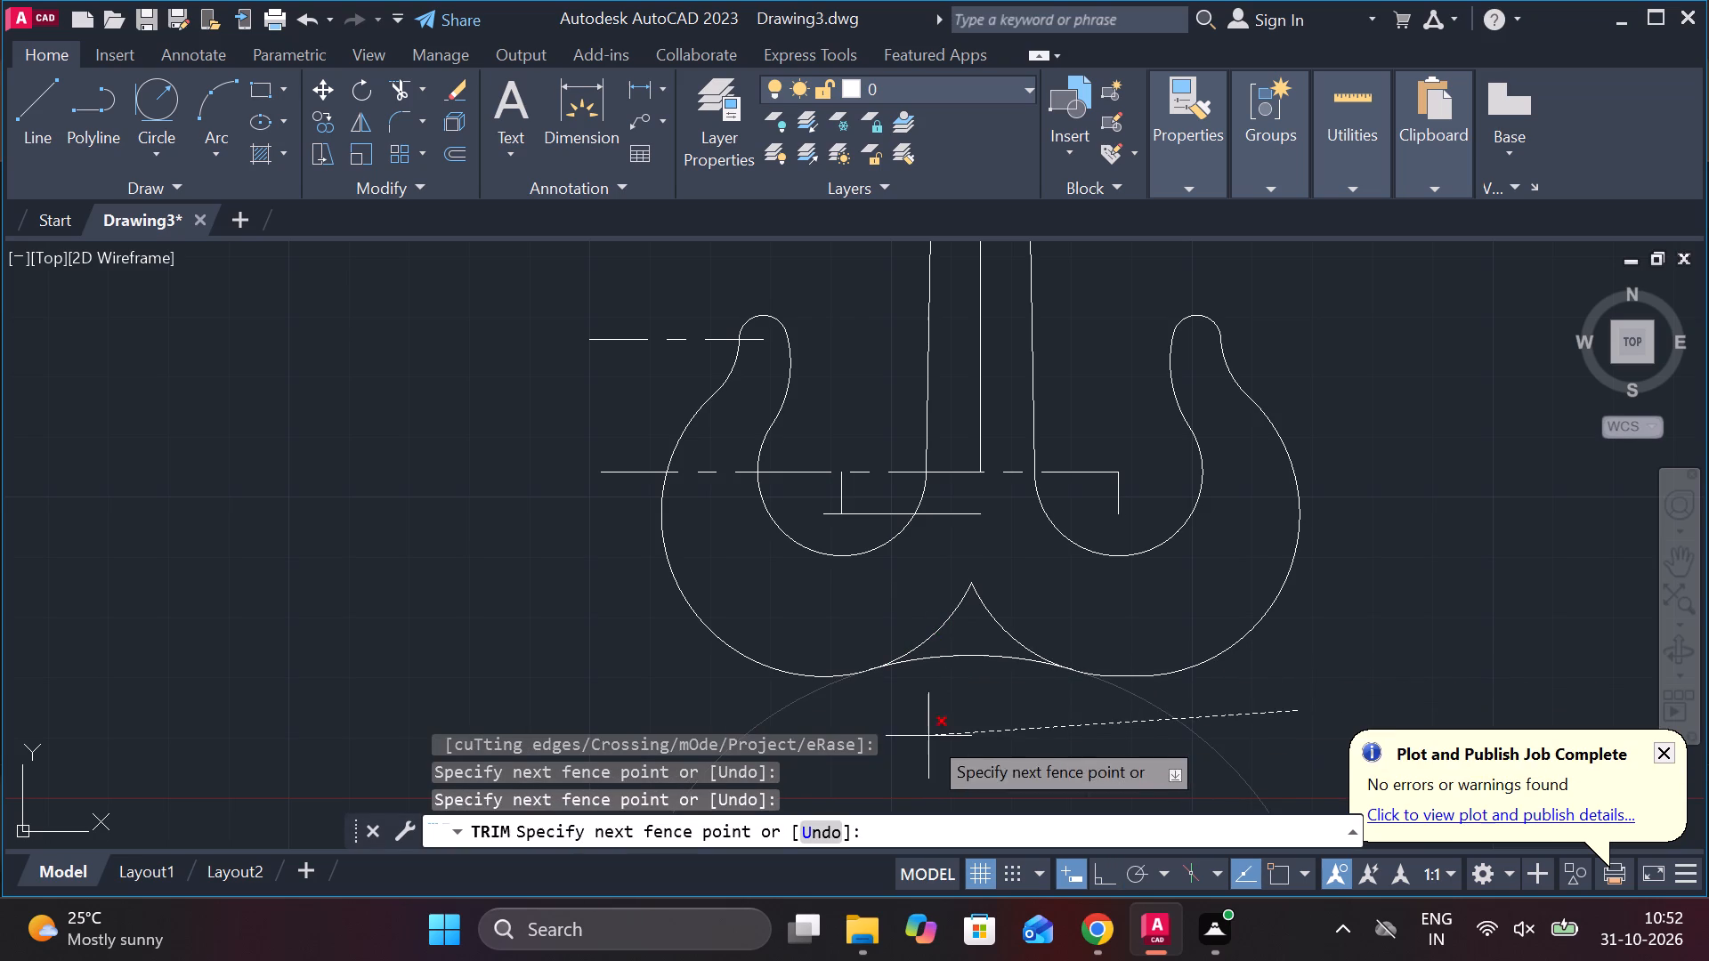
click(858, 736)
click(725, 726)
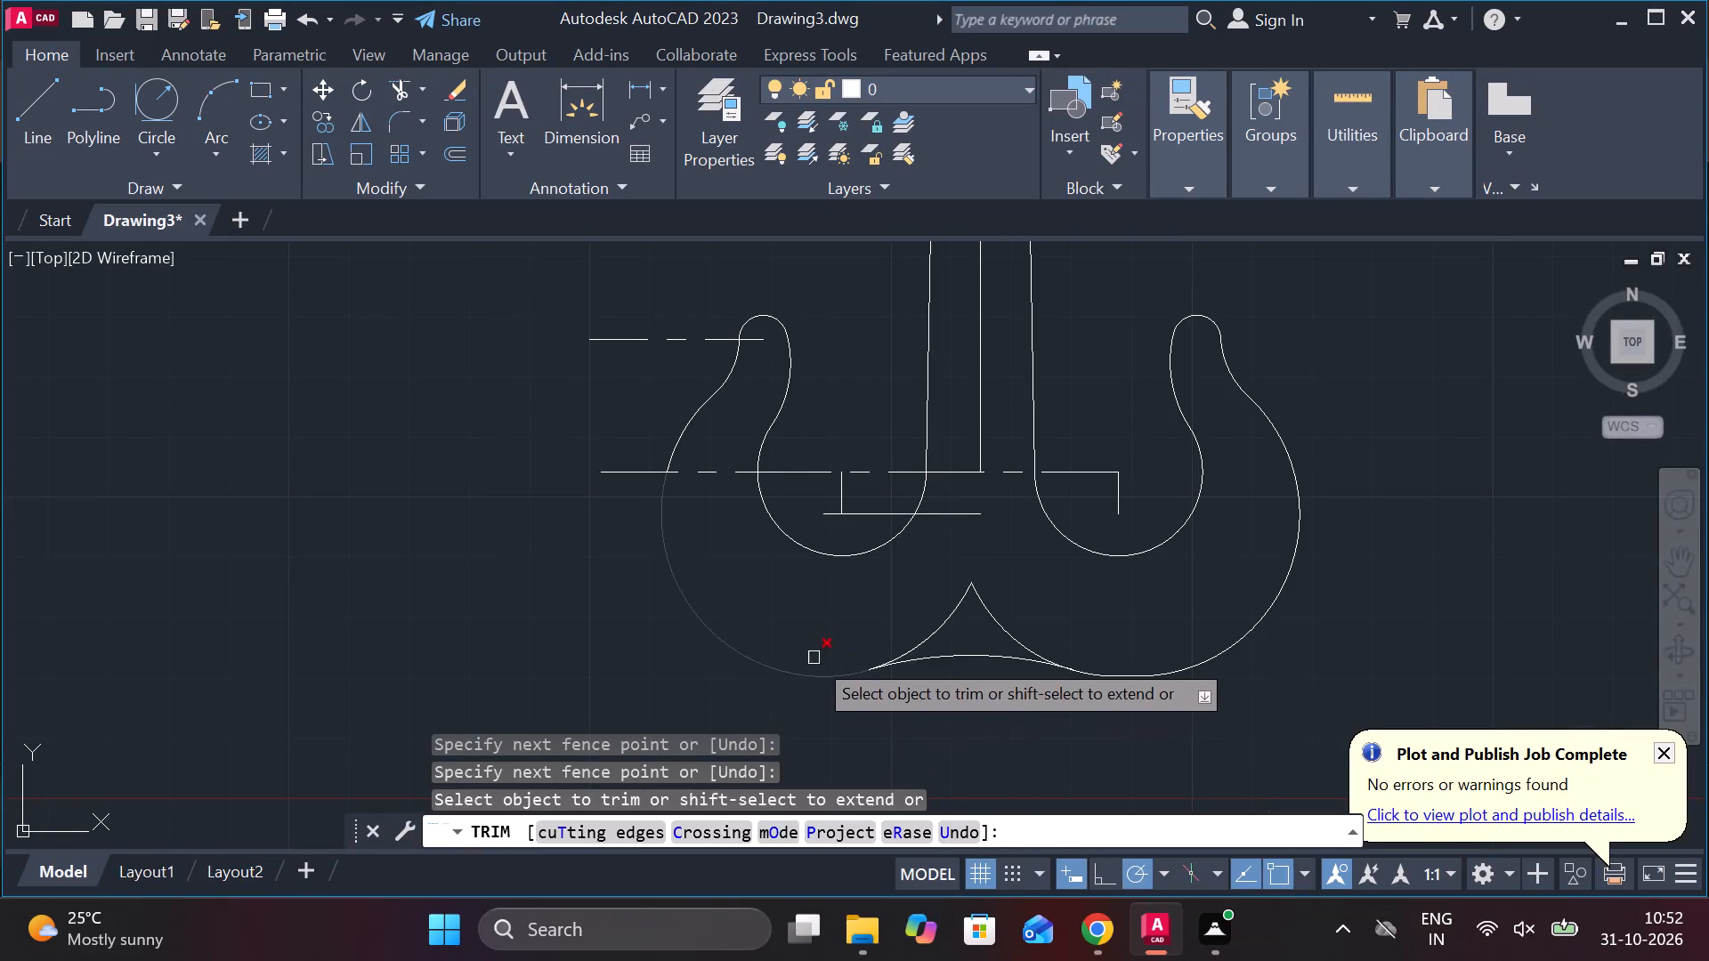
click(815, 650)
click(1107, 633)
middle_drag(1152, 618, 1203, 664)
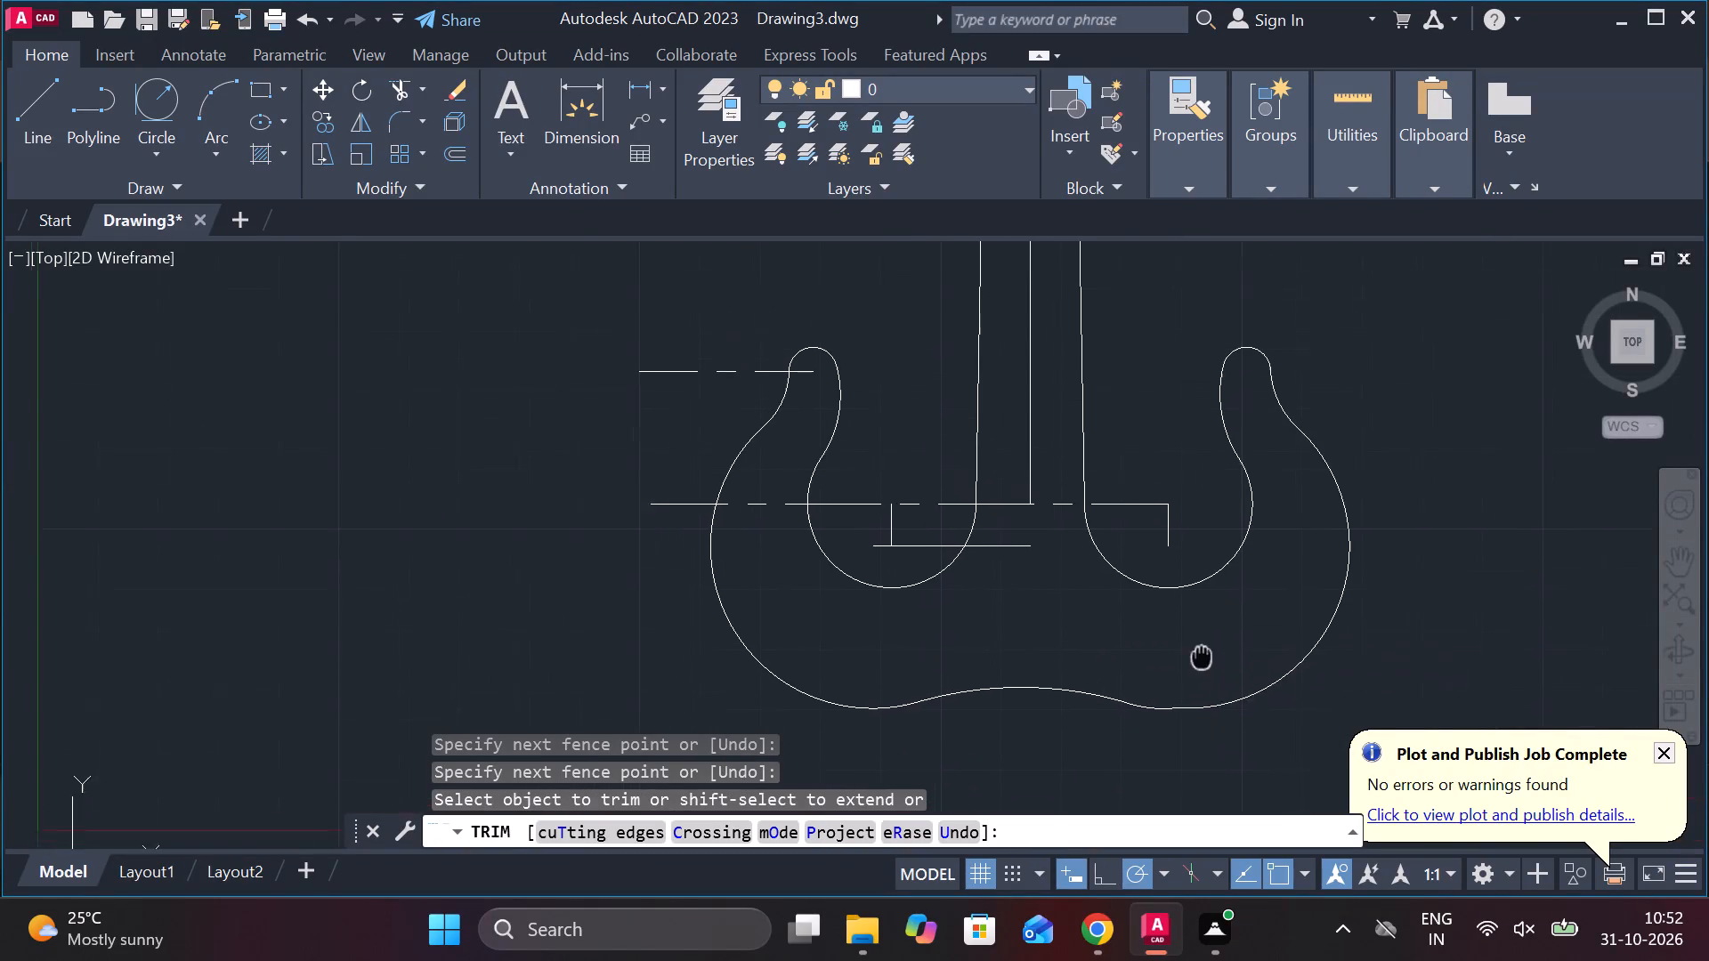
Set the linetype of the short horizontal and vertical lines inside the left hook to CENTER.
middle_drag(1203, 664, 1203, 673)
scroll(946, 478, up, 3)
scroll(1175, 522, down, 3)
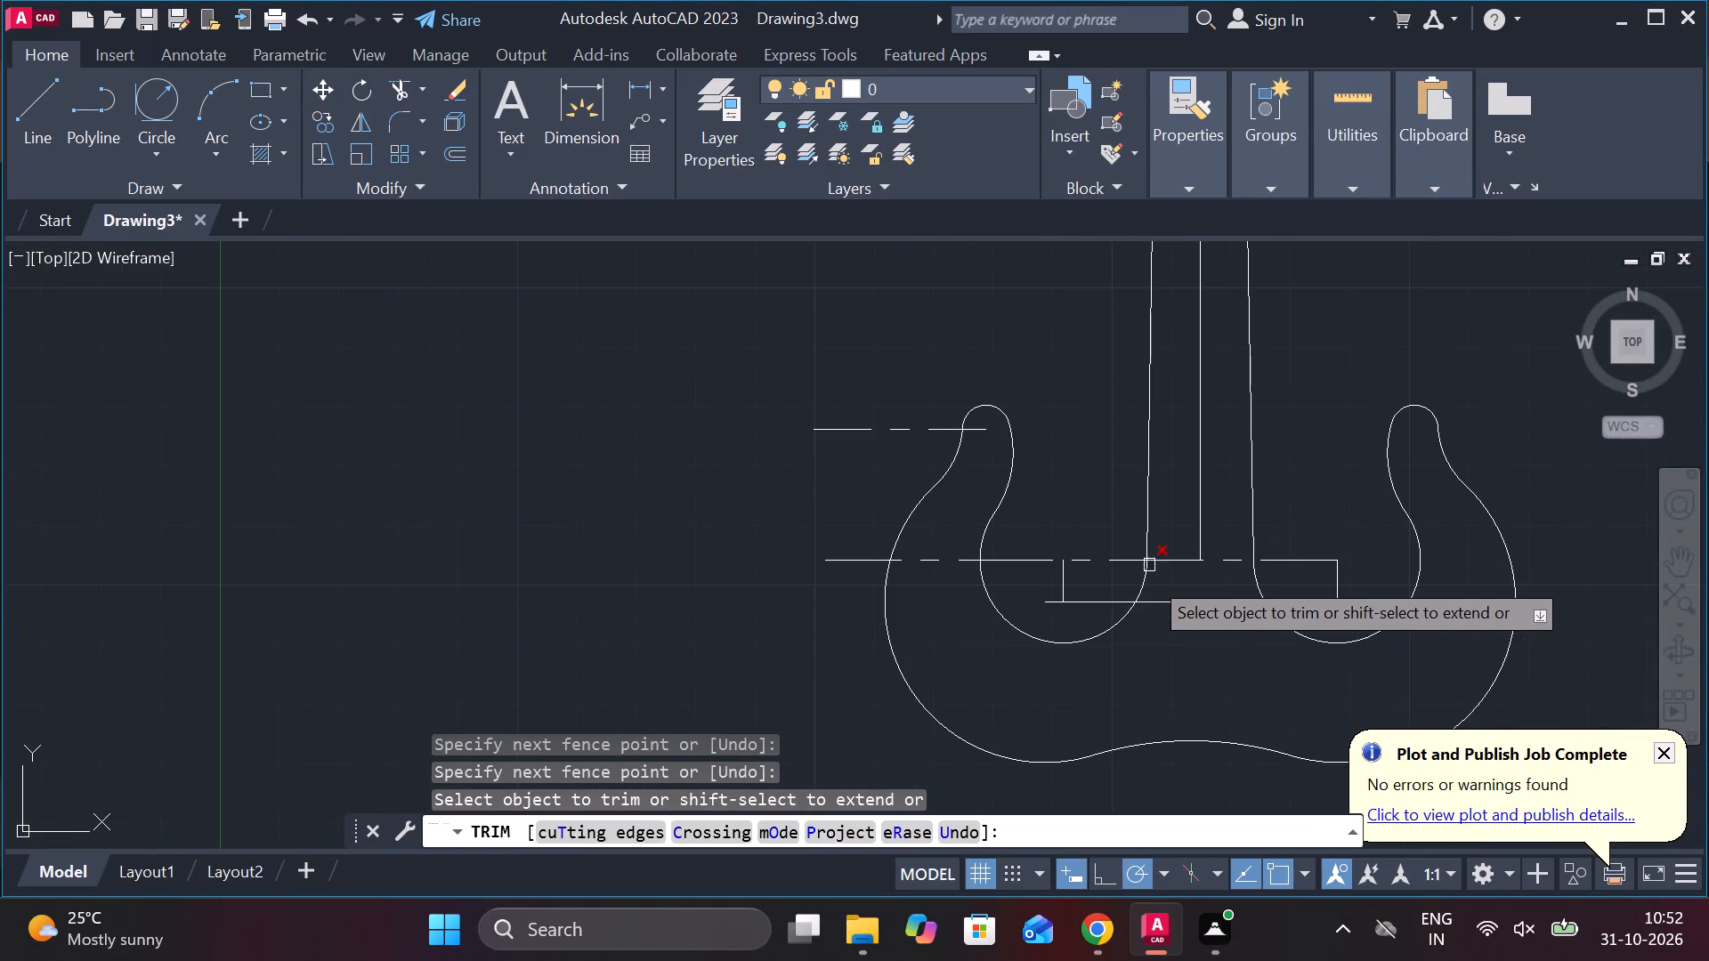
middle_drag(1170, 667, 1074, 656)
key(Escape)
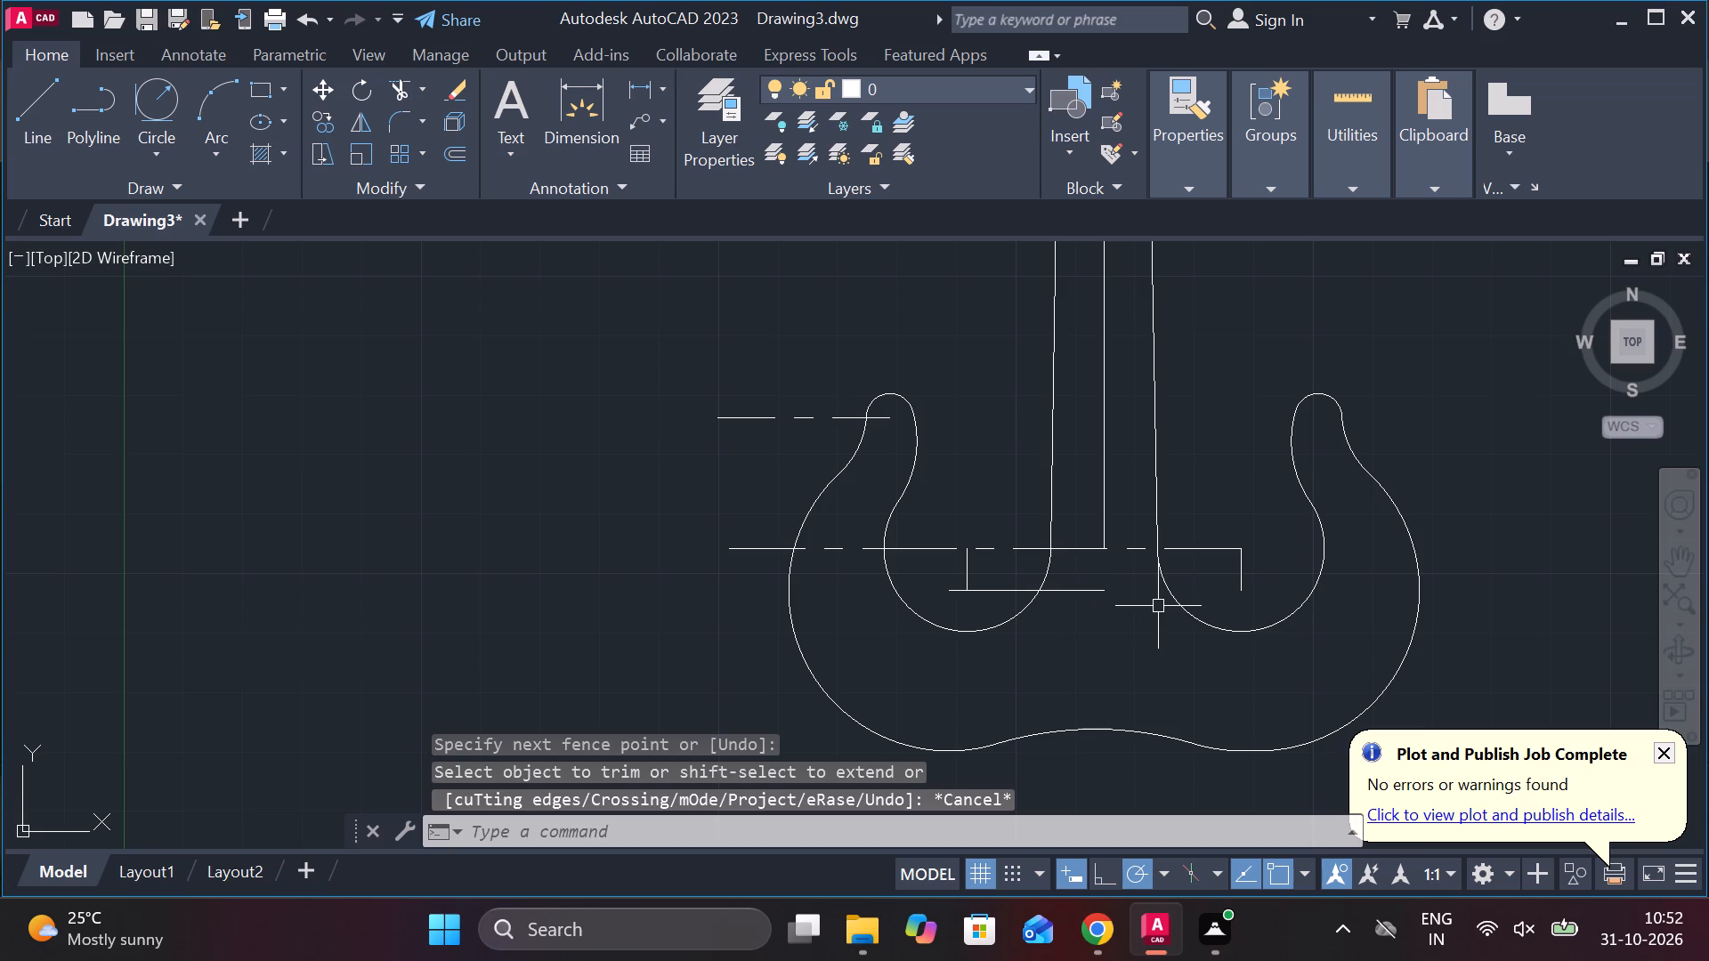
click(1067, 596)
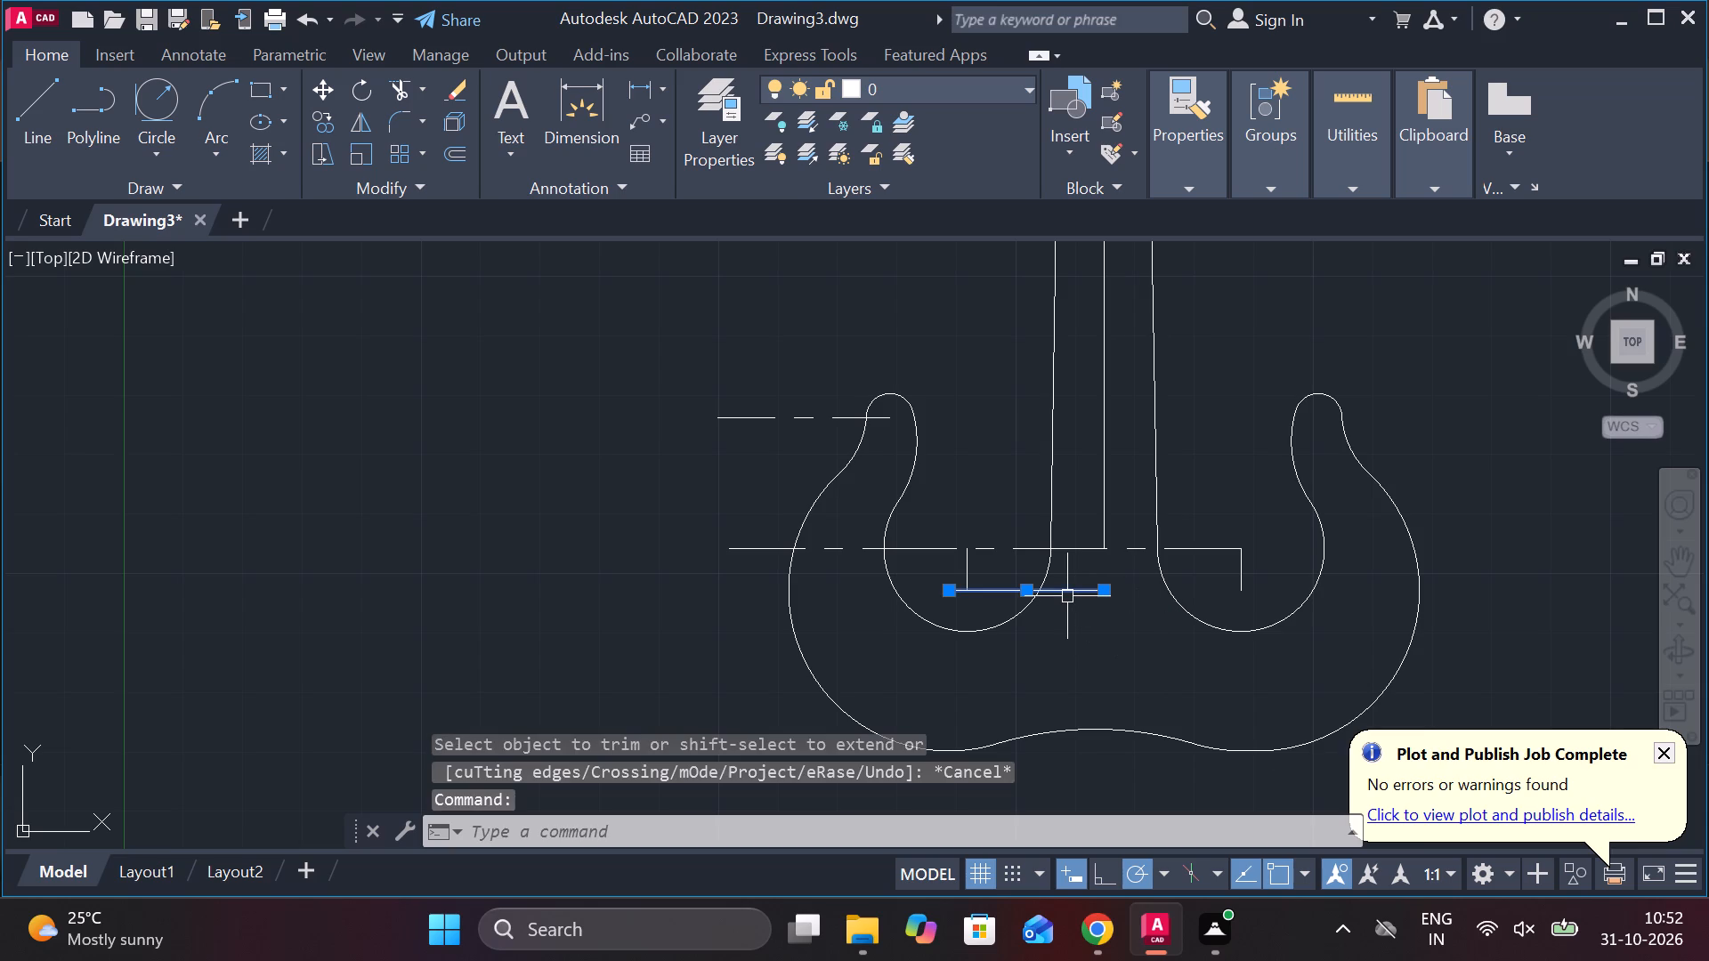
click(965, 565)
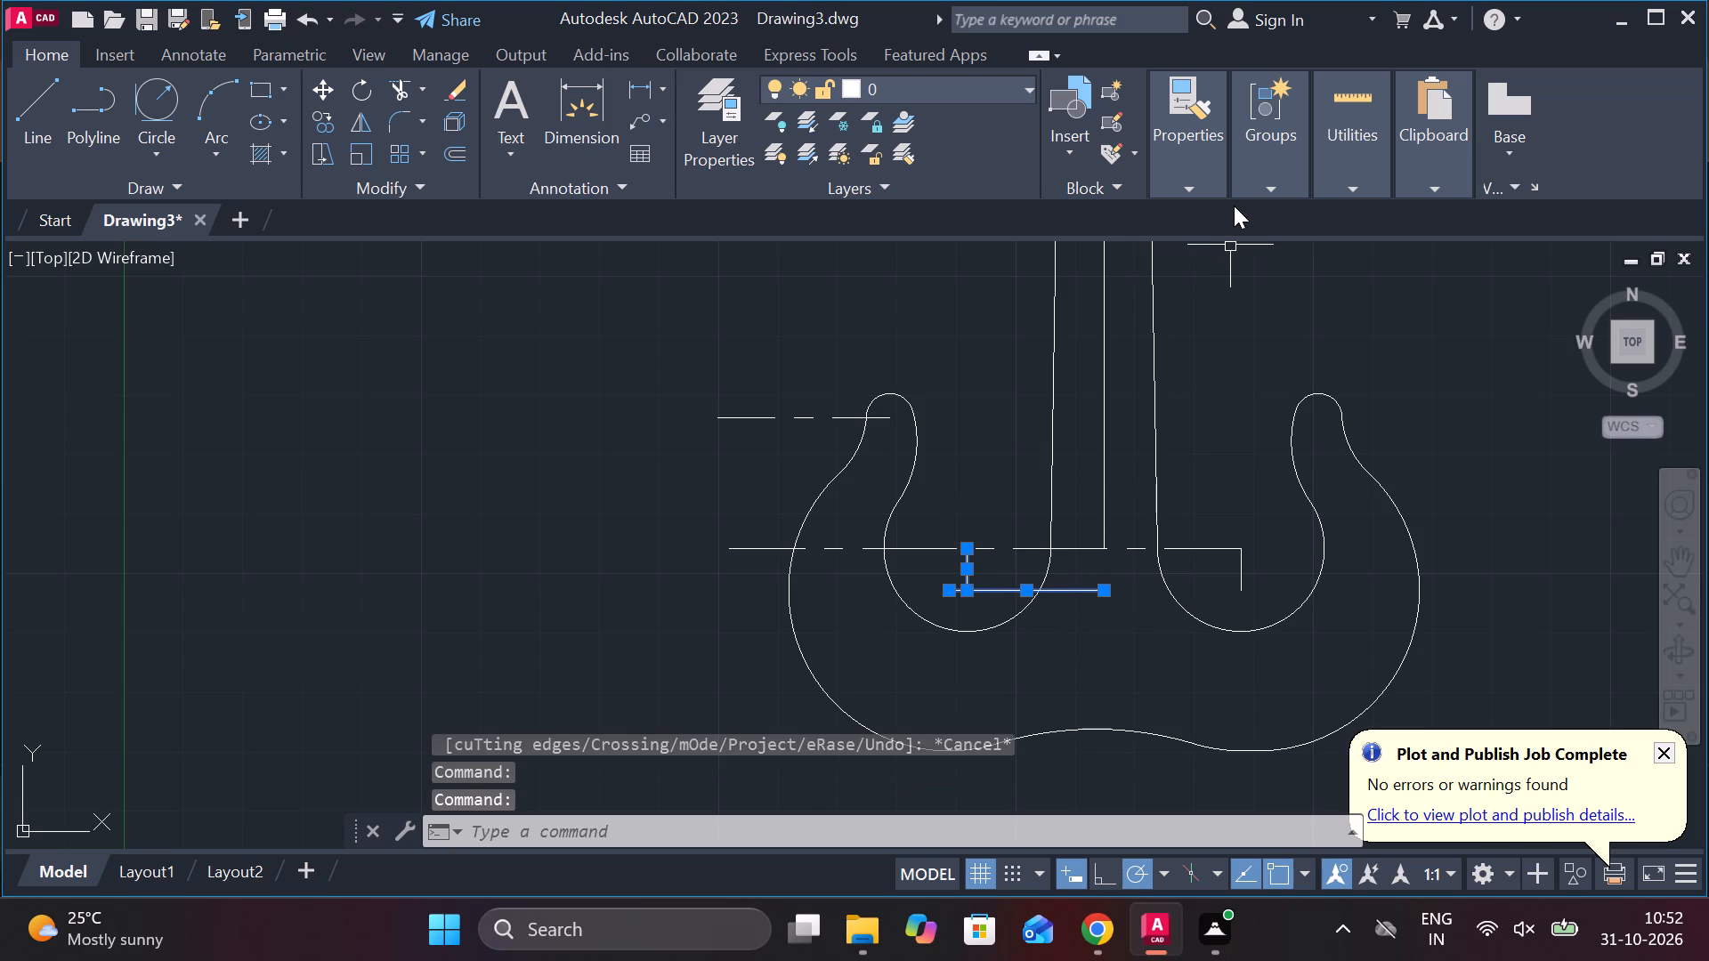
click(1210, 194)
click(1409, 287)
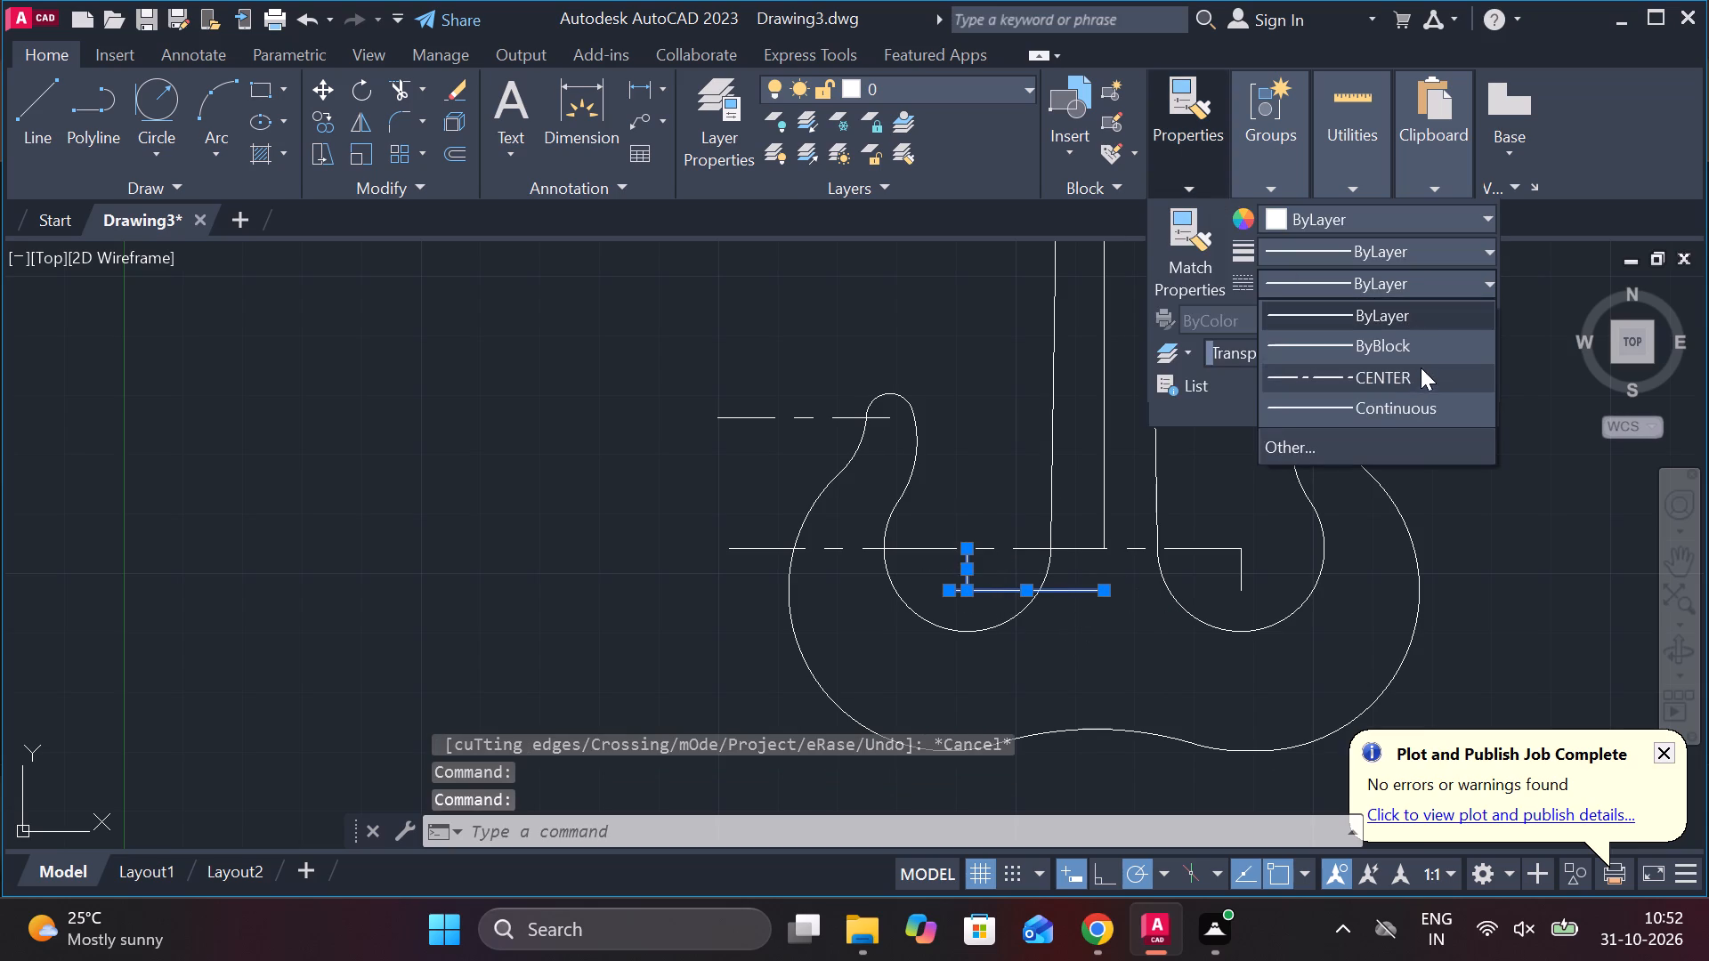
click(1397, 372)
key(Escape)
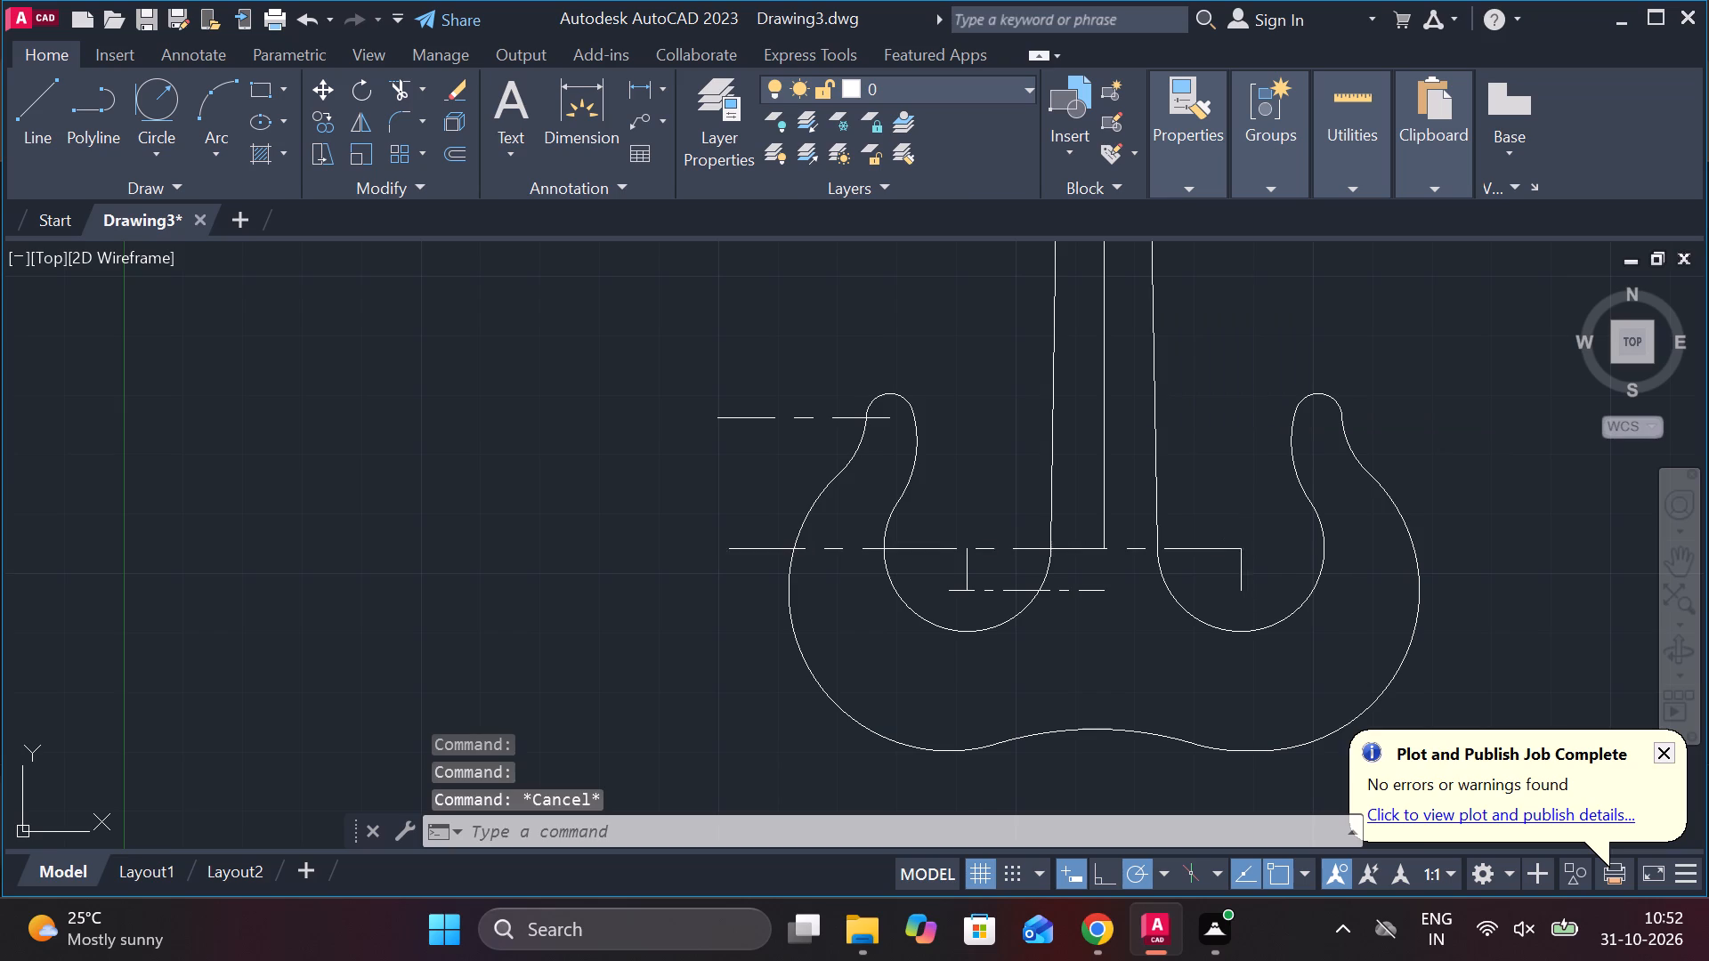
Set the long horizontal centreline and the short vertical line inside the right hook to the CENTER linetype.
click(1228, 546)
click(1243, 574)
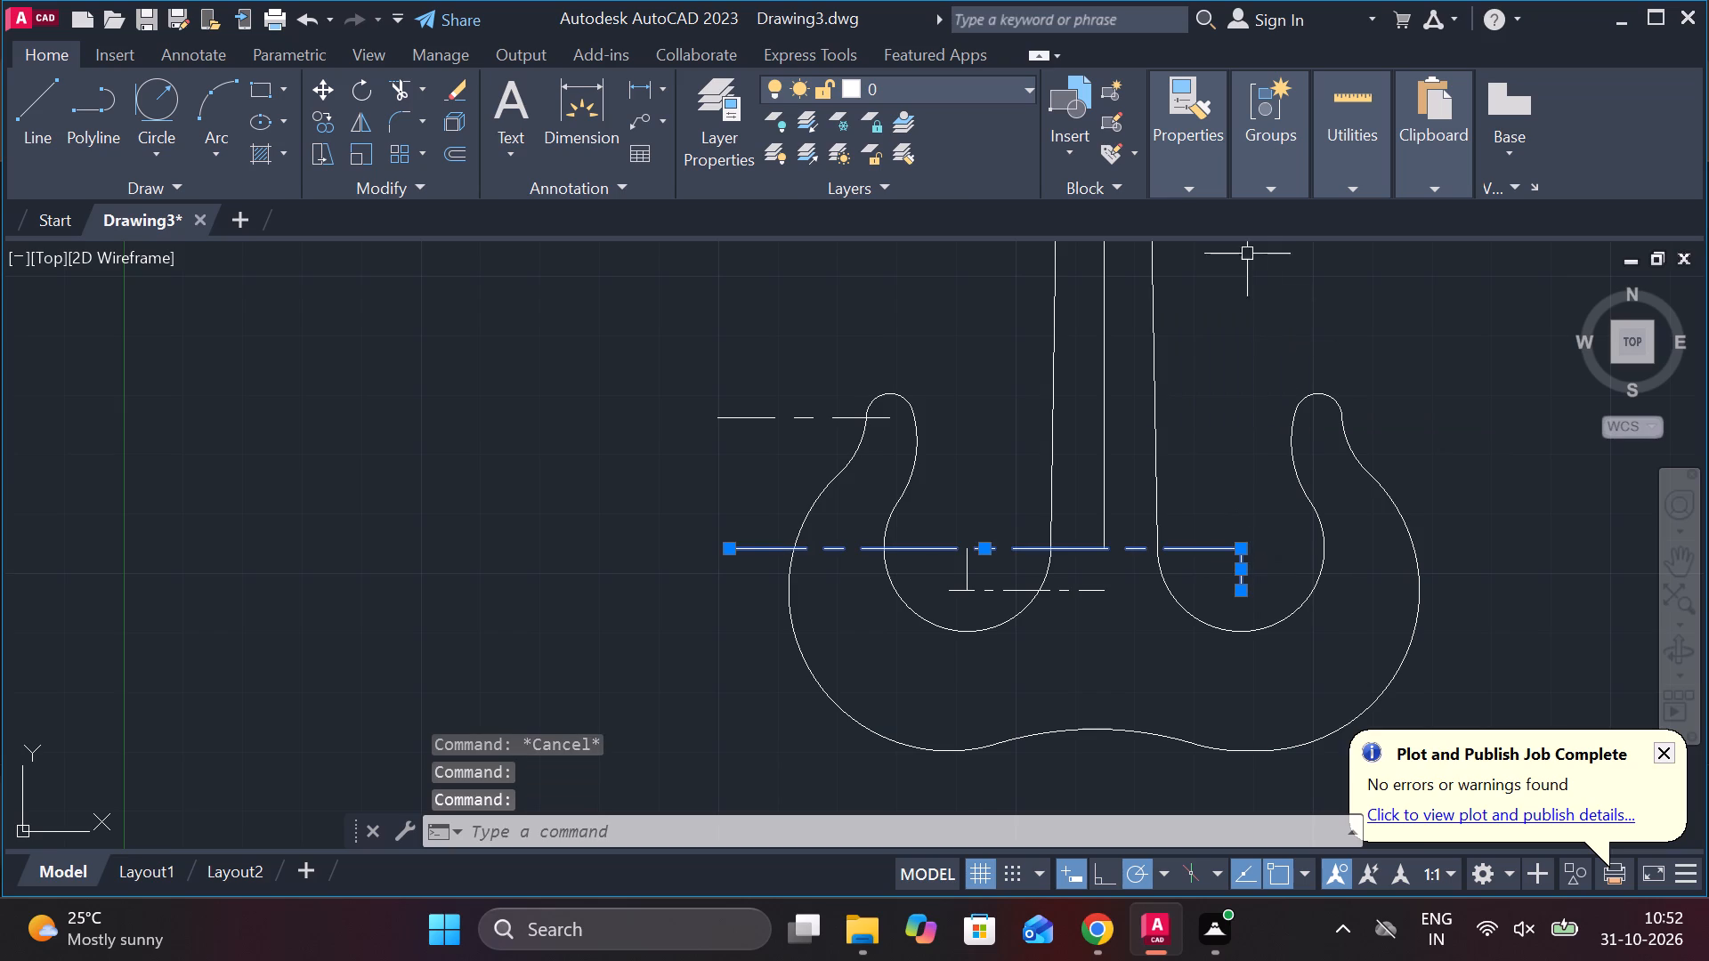
click(1211, 198)
click(1329, 285)
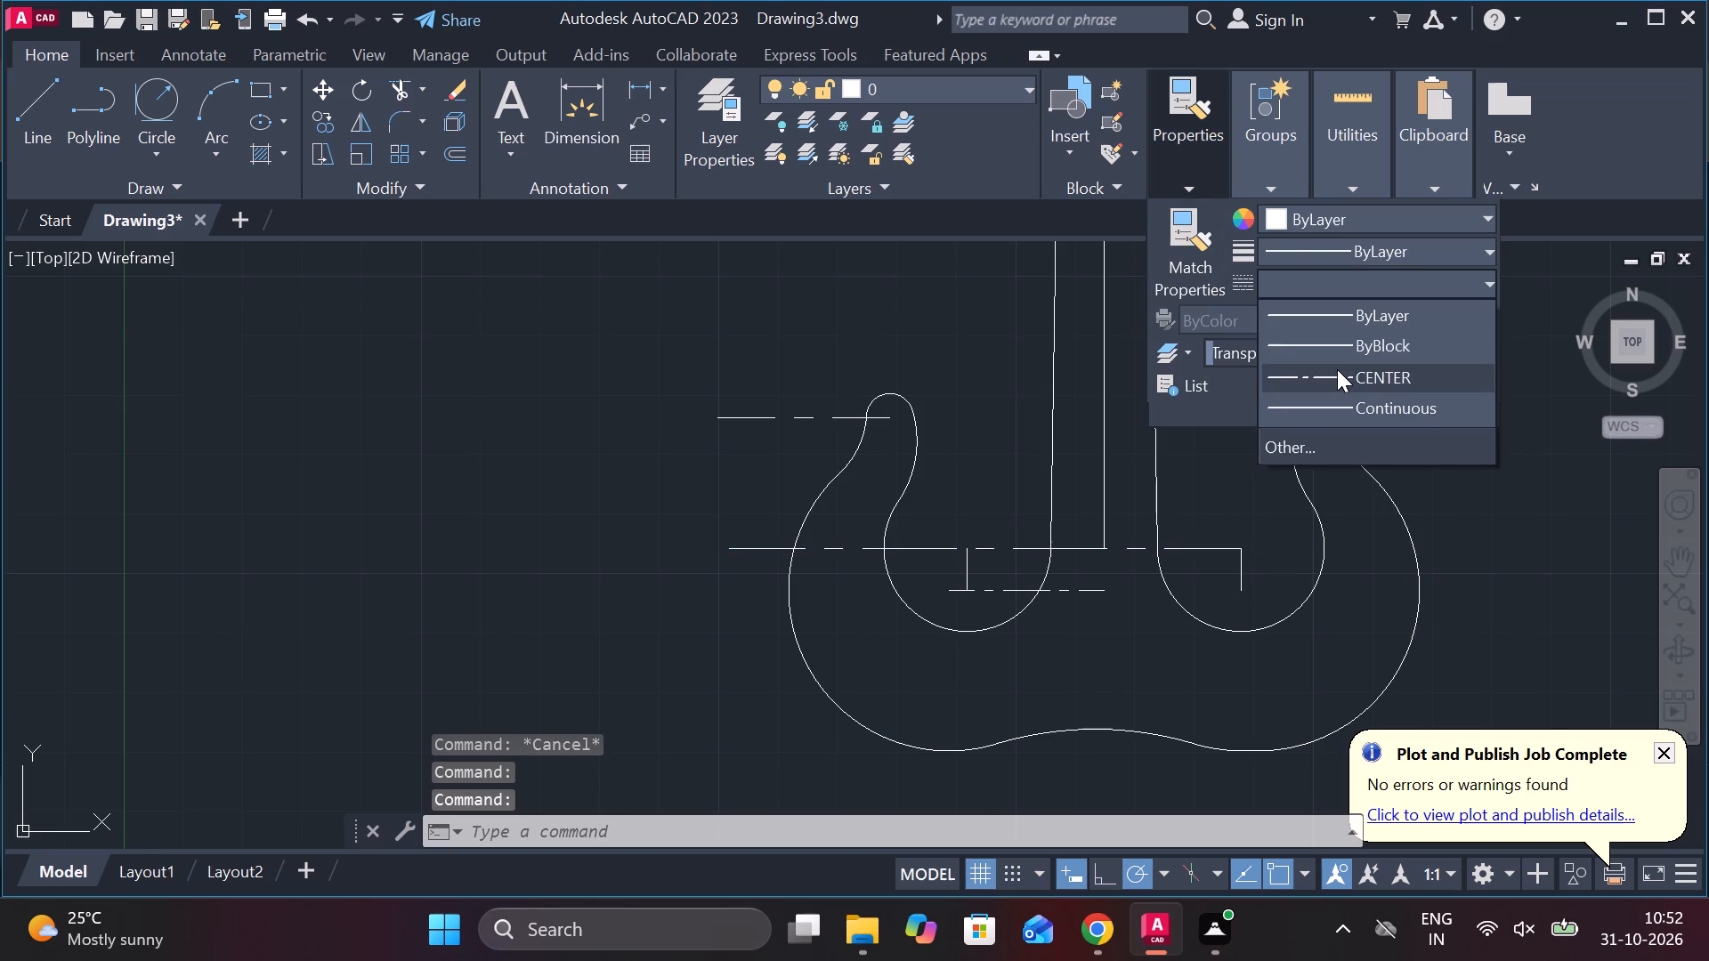
click(1337, 369)
key(Escape)
Draw a horizontal line about 139 long, extending left from the centre of the ring's concentric circles.
scroll(1251, 532, down, 1)
middle_drag(1307, 526, 1276, 526)
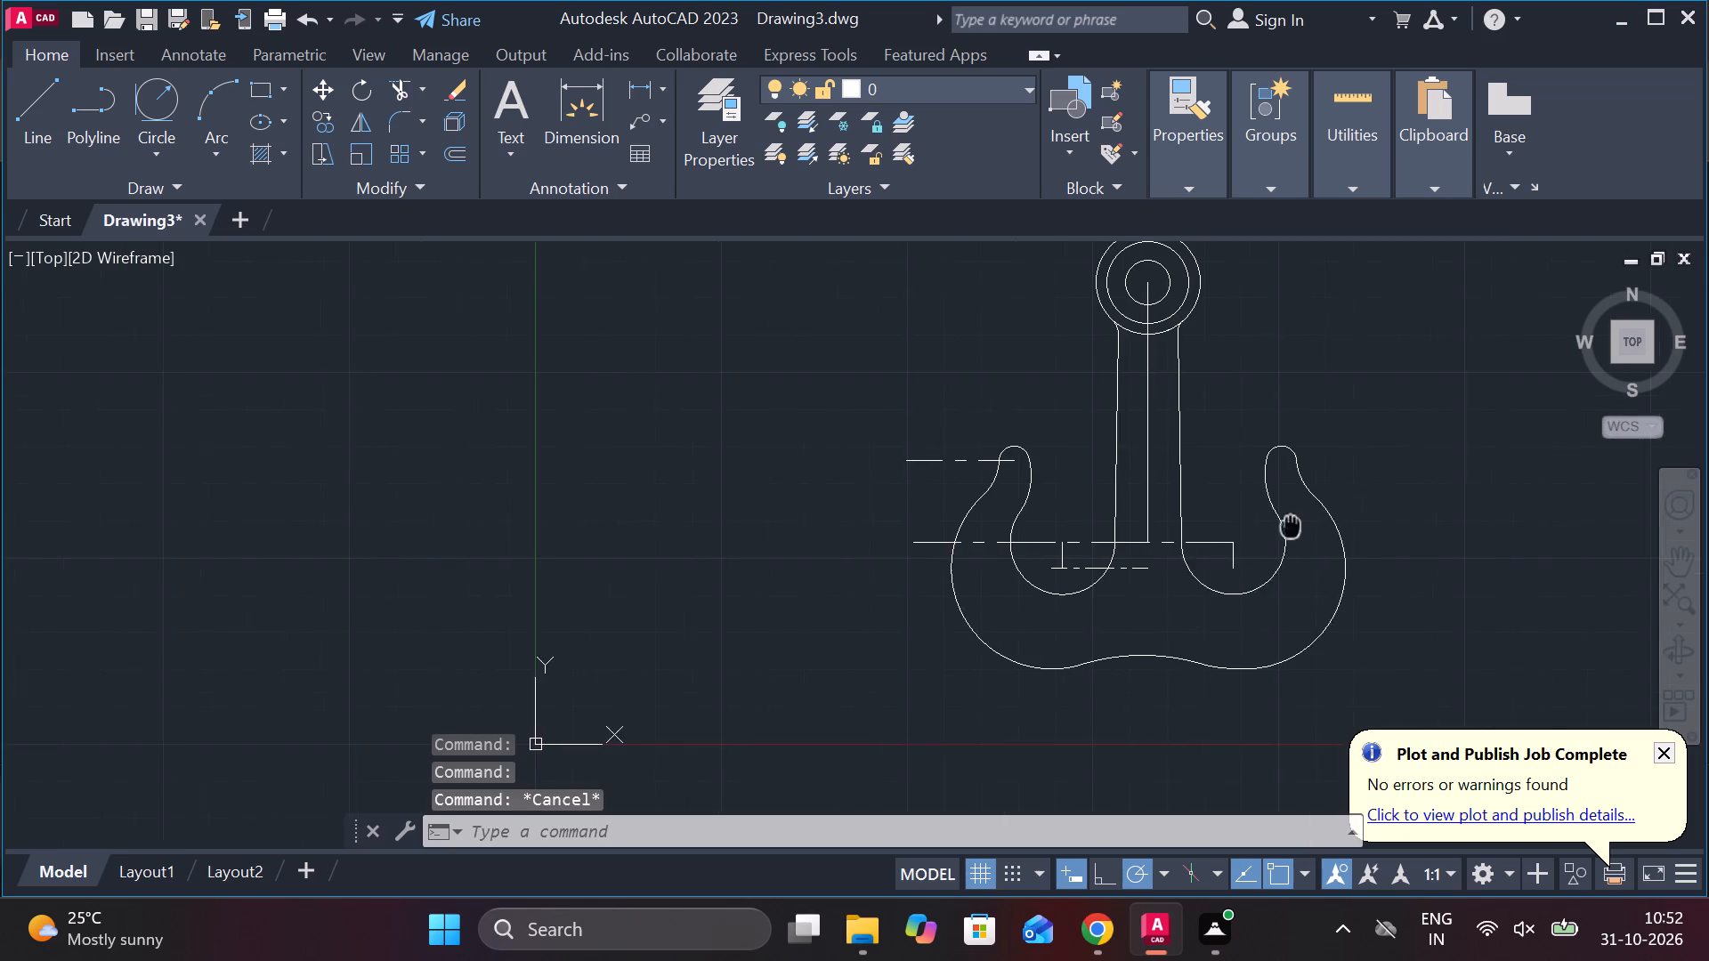
middle_drag(1276, 526, 1219, 533)
middle_drag(1220, 498, 1183, 623)
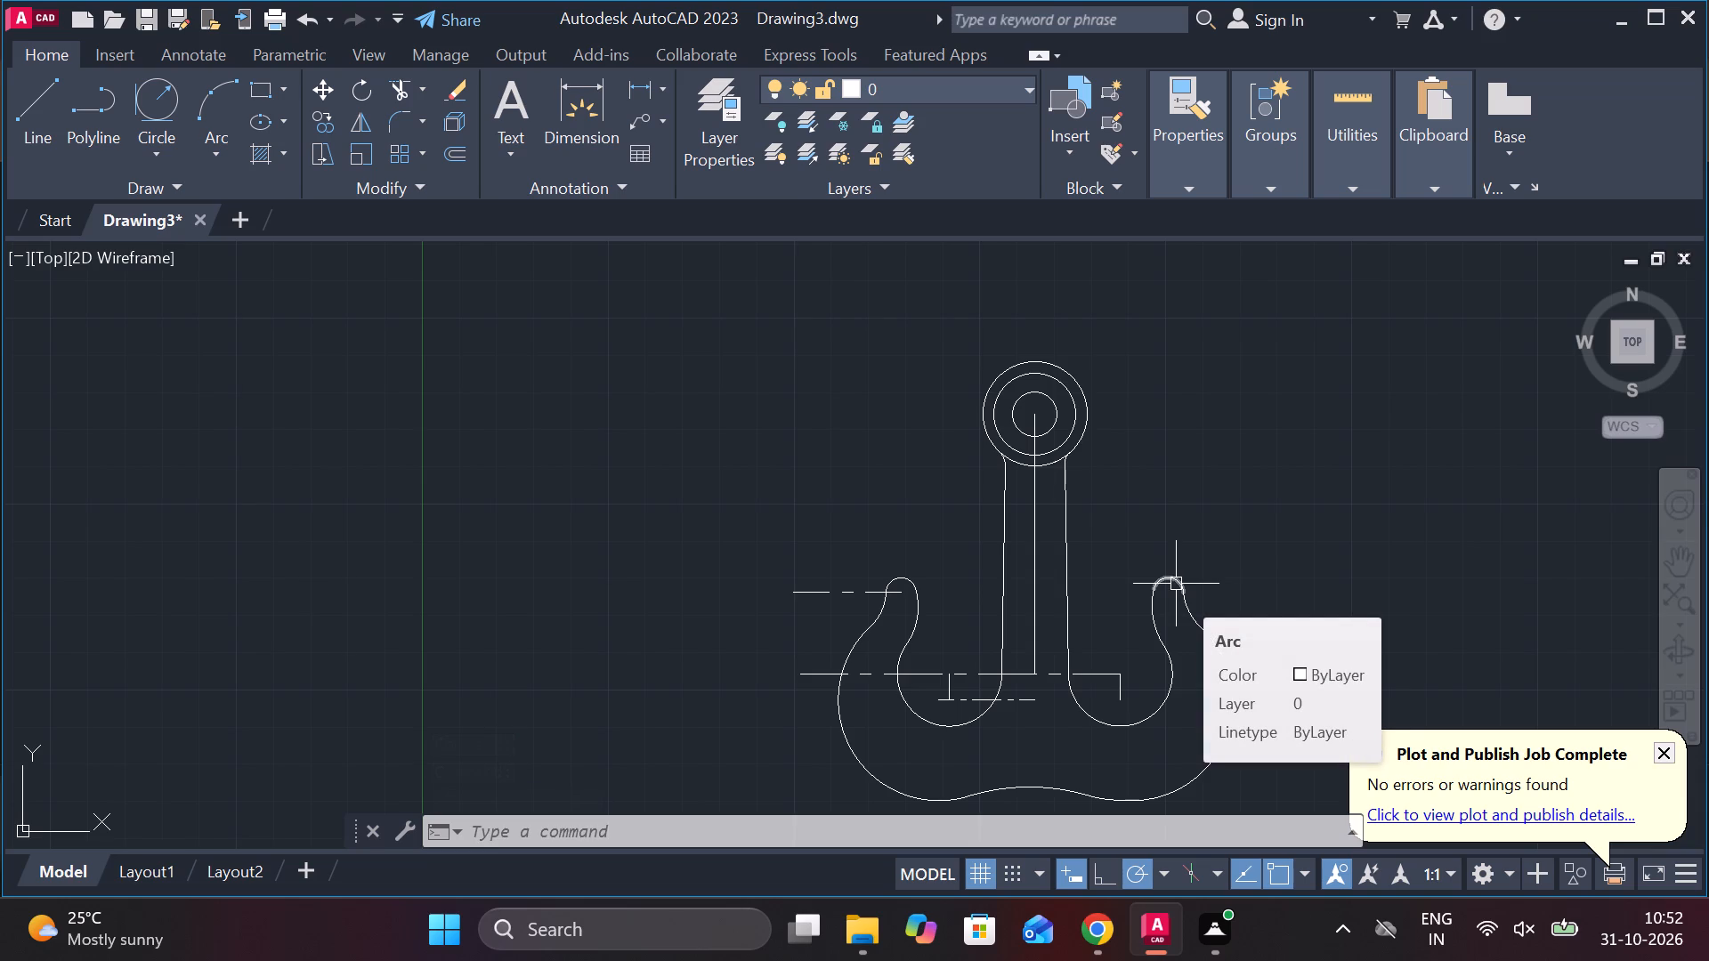
key(l)
key(Return)
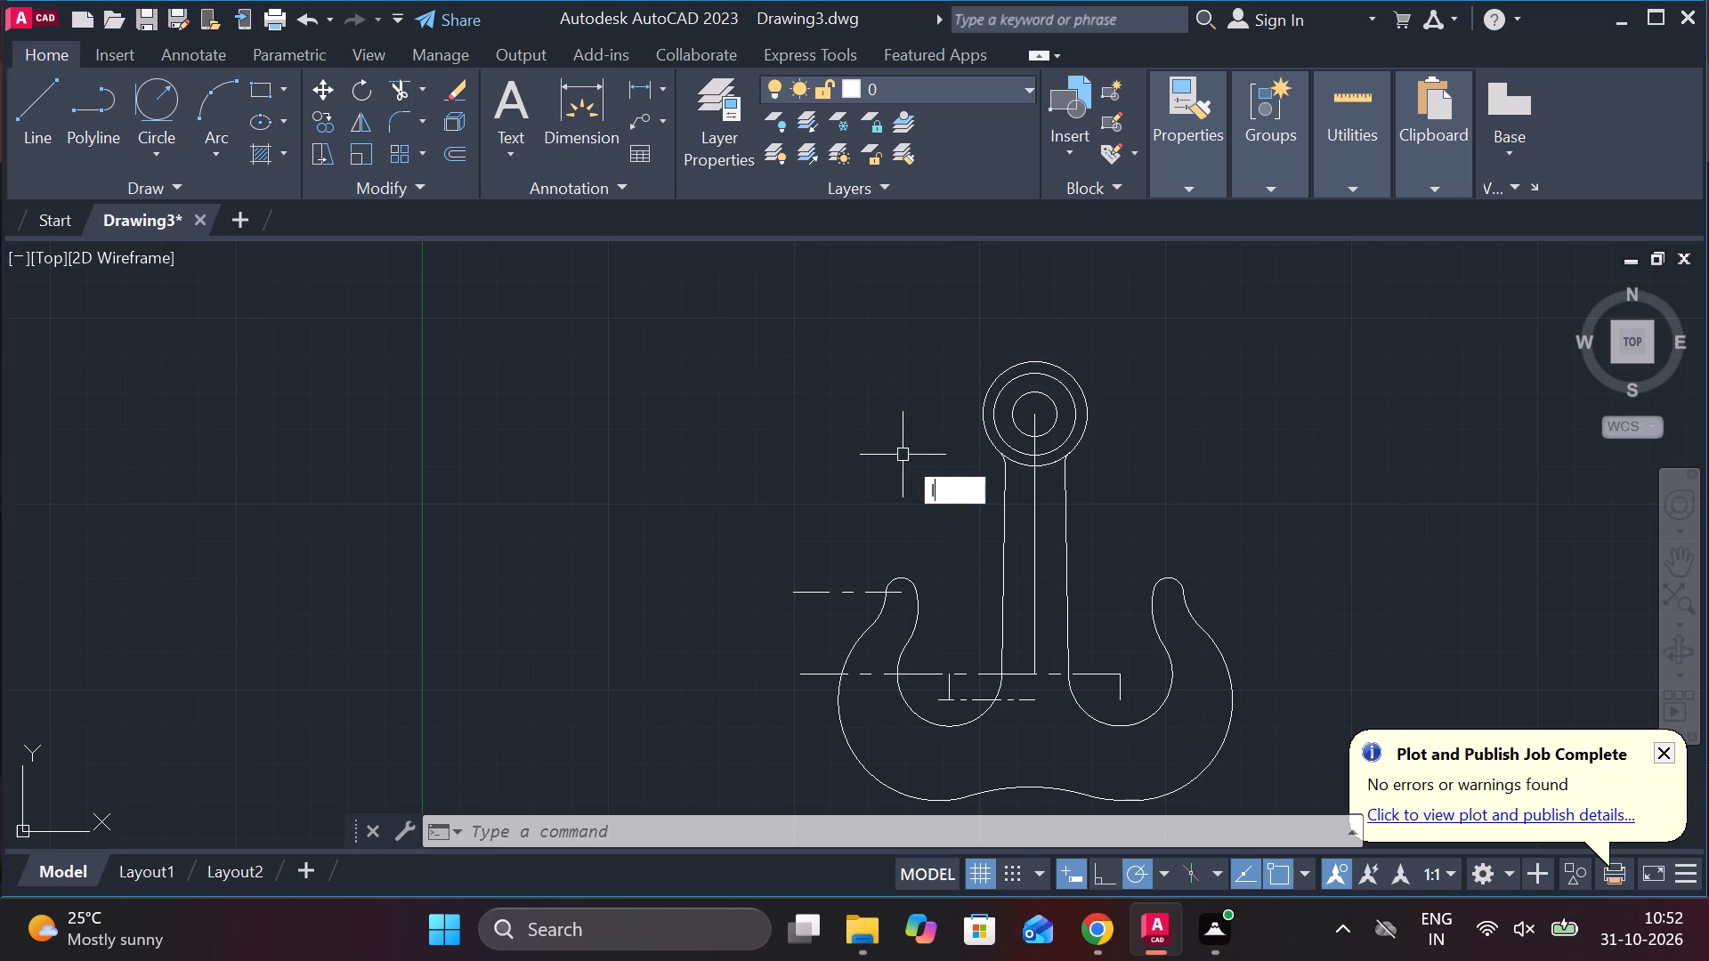
click(1038, 411)
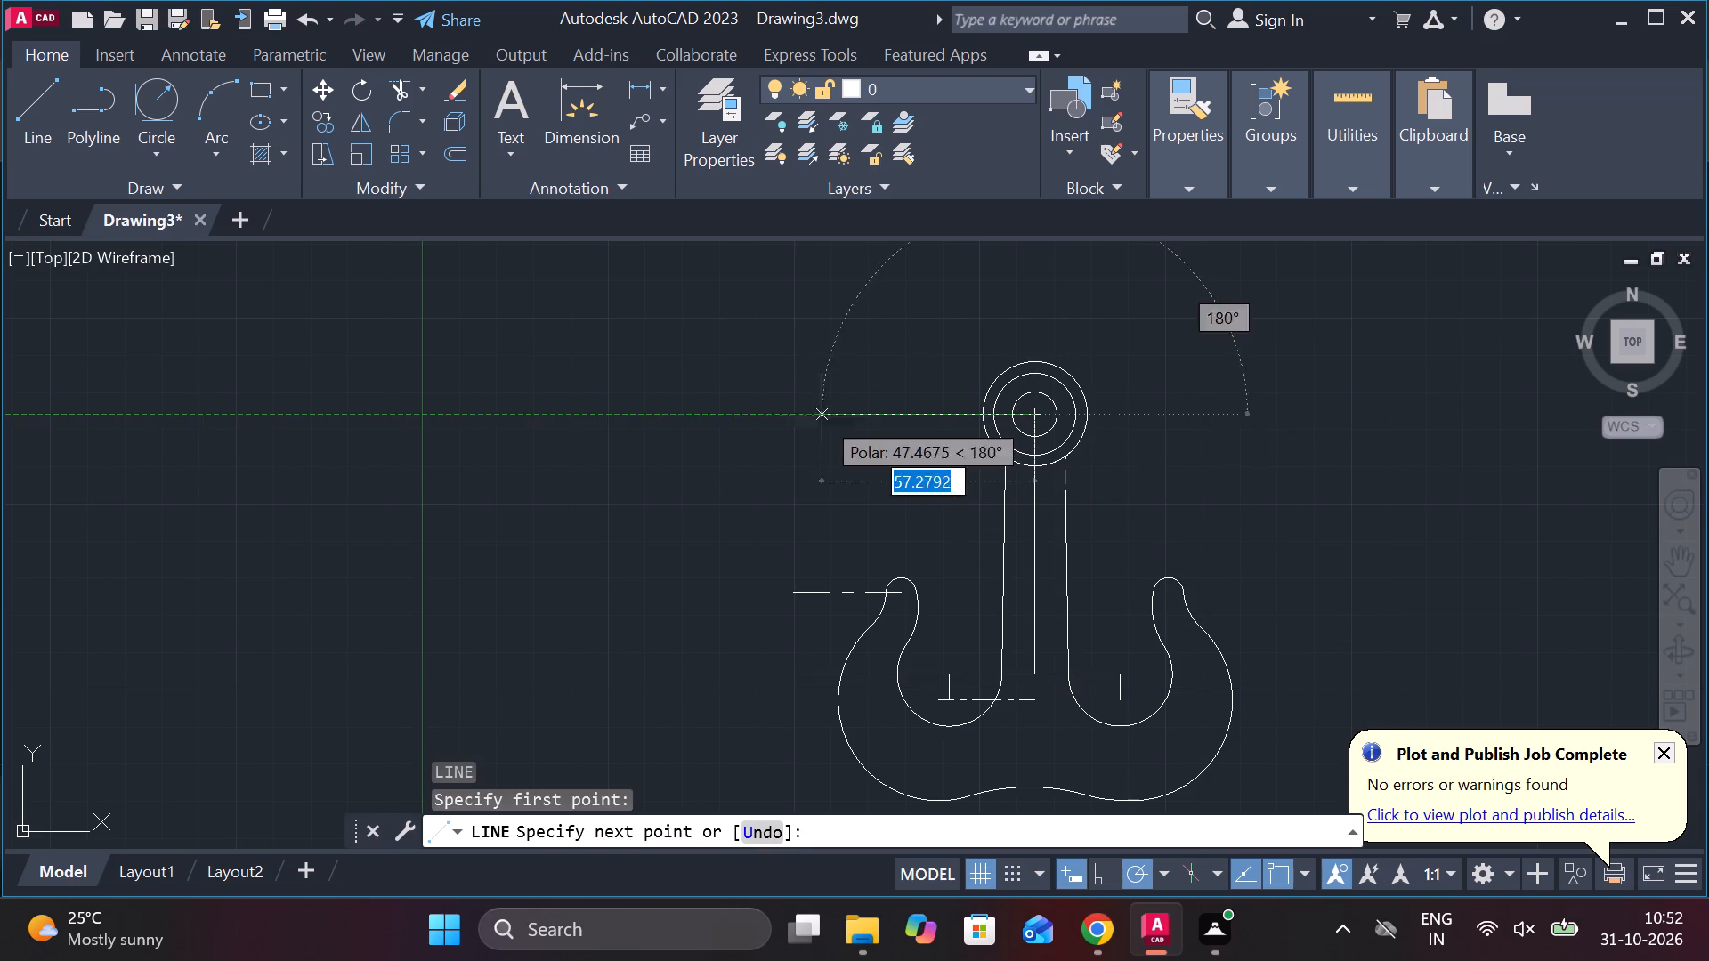
click(518, 420)
middle_drag(574, 461, 962, 497)
middle_drag(902, 497, 840, 497)
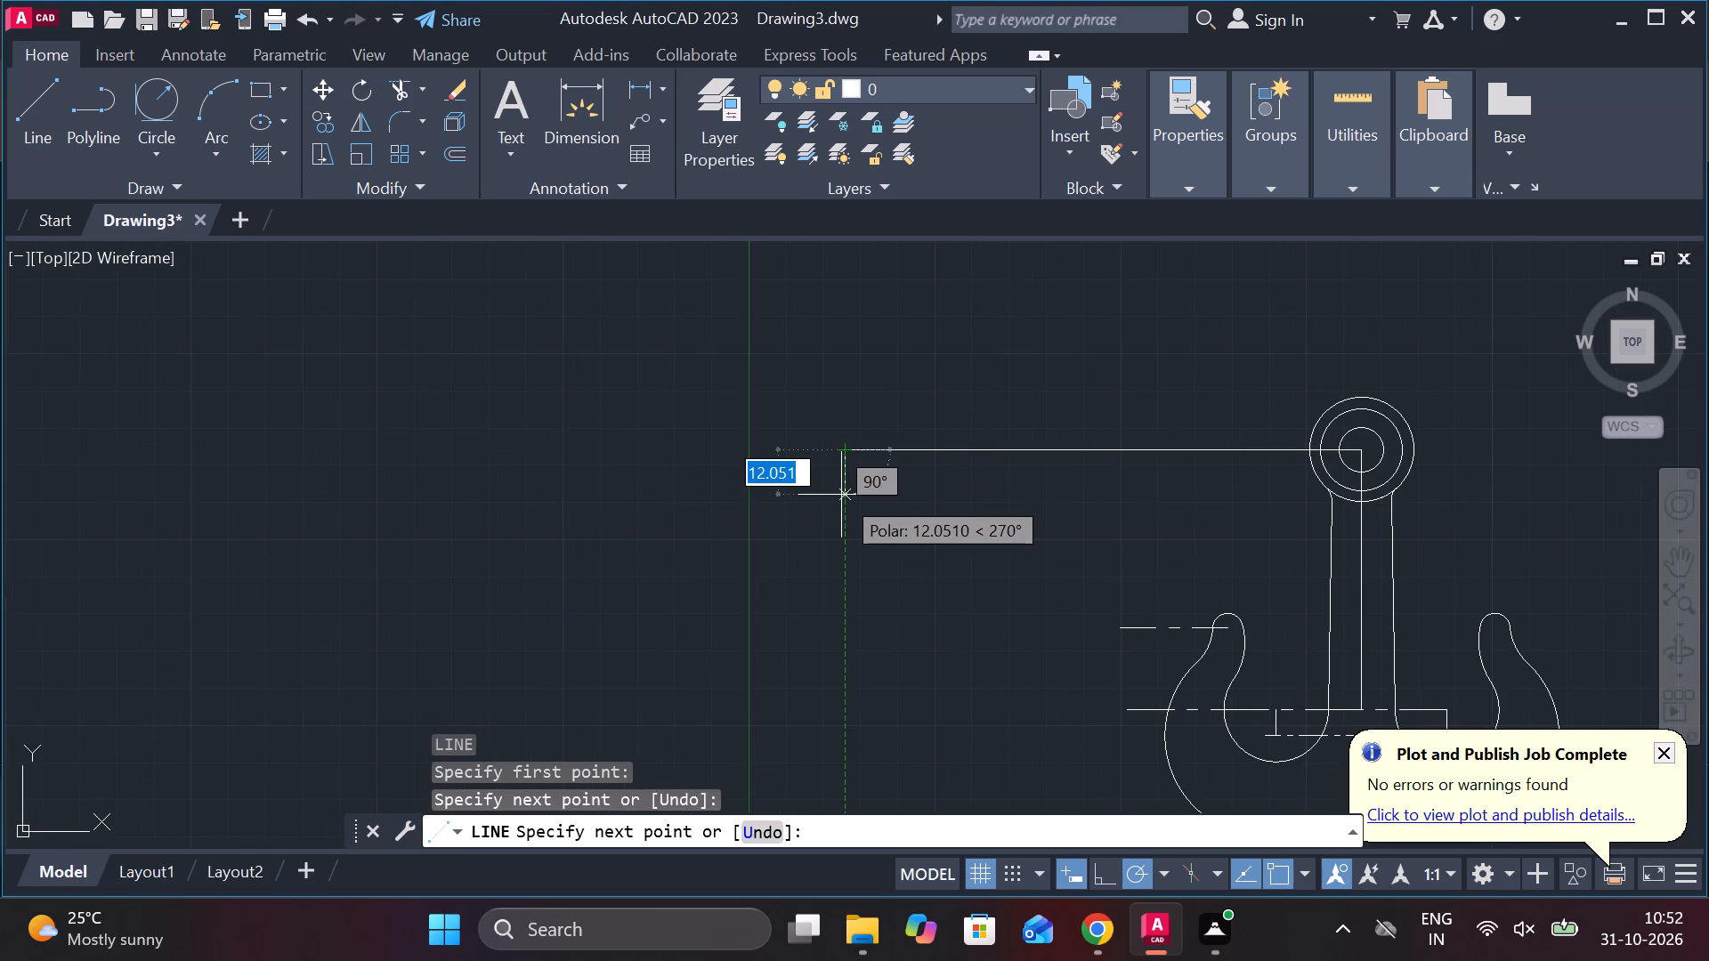
key(Escape)
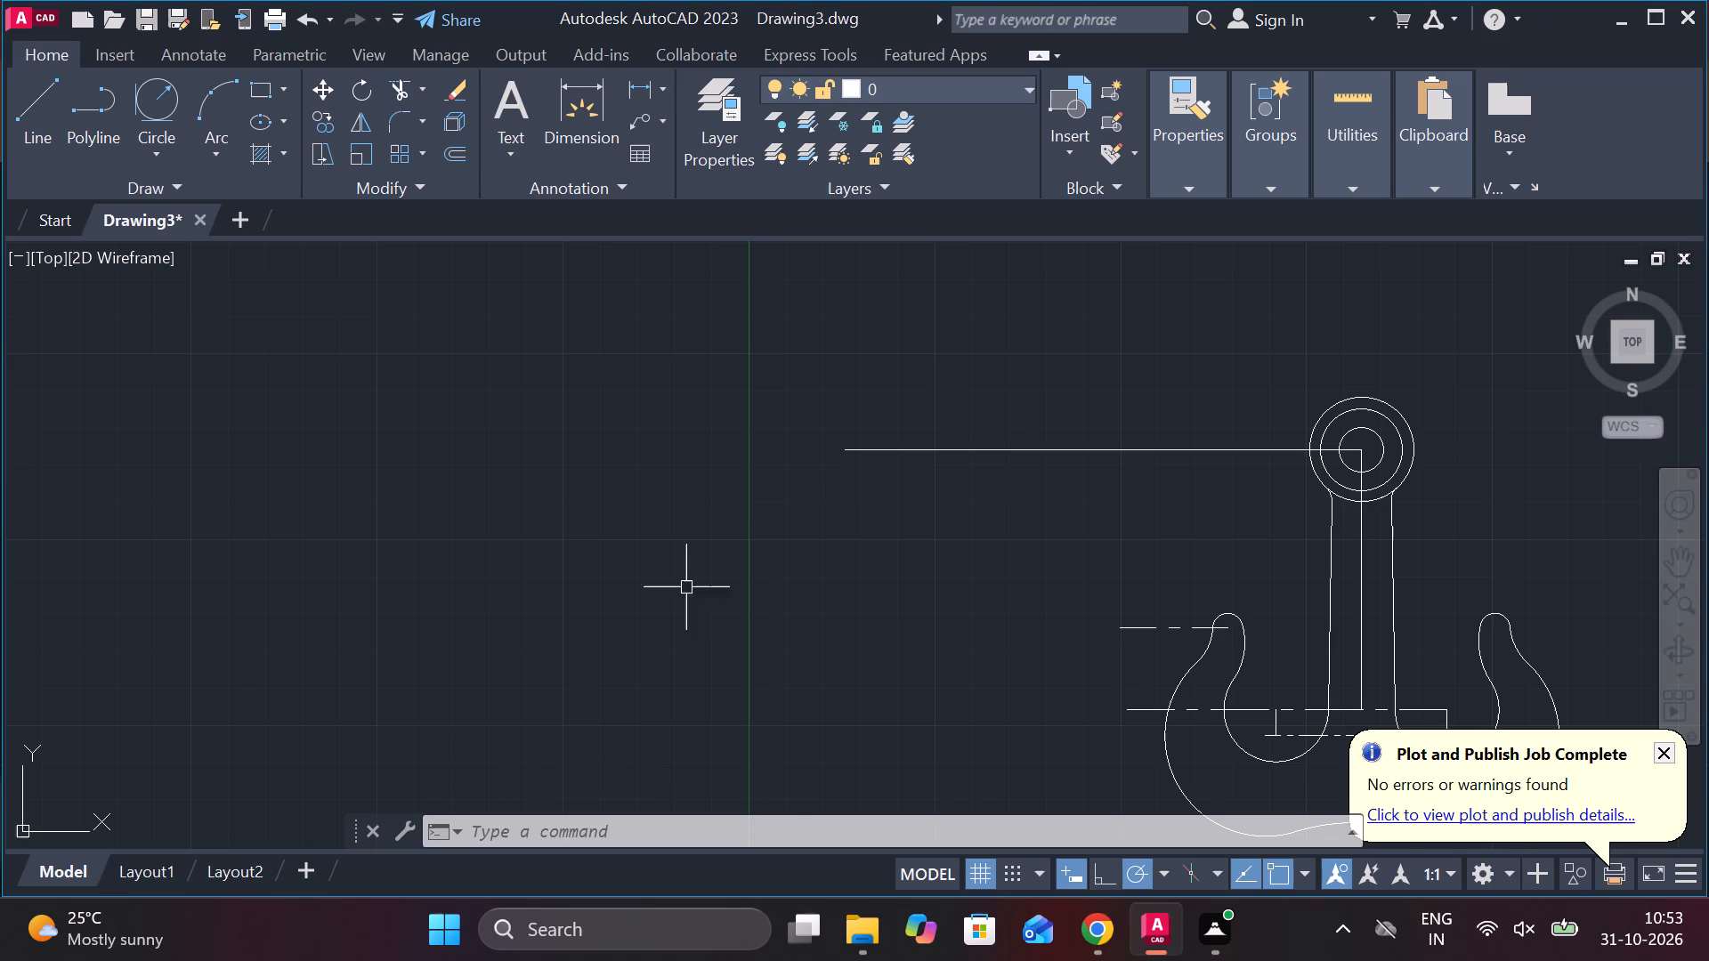
Draw a rectangle 42 wide and 28 high from lines, left of the new horizontal line.
middle_drag(587, 542, 693, 559)
key(l)
key(Return)
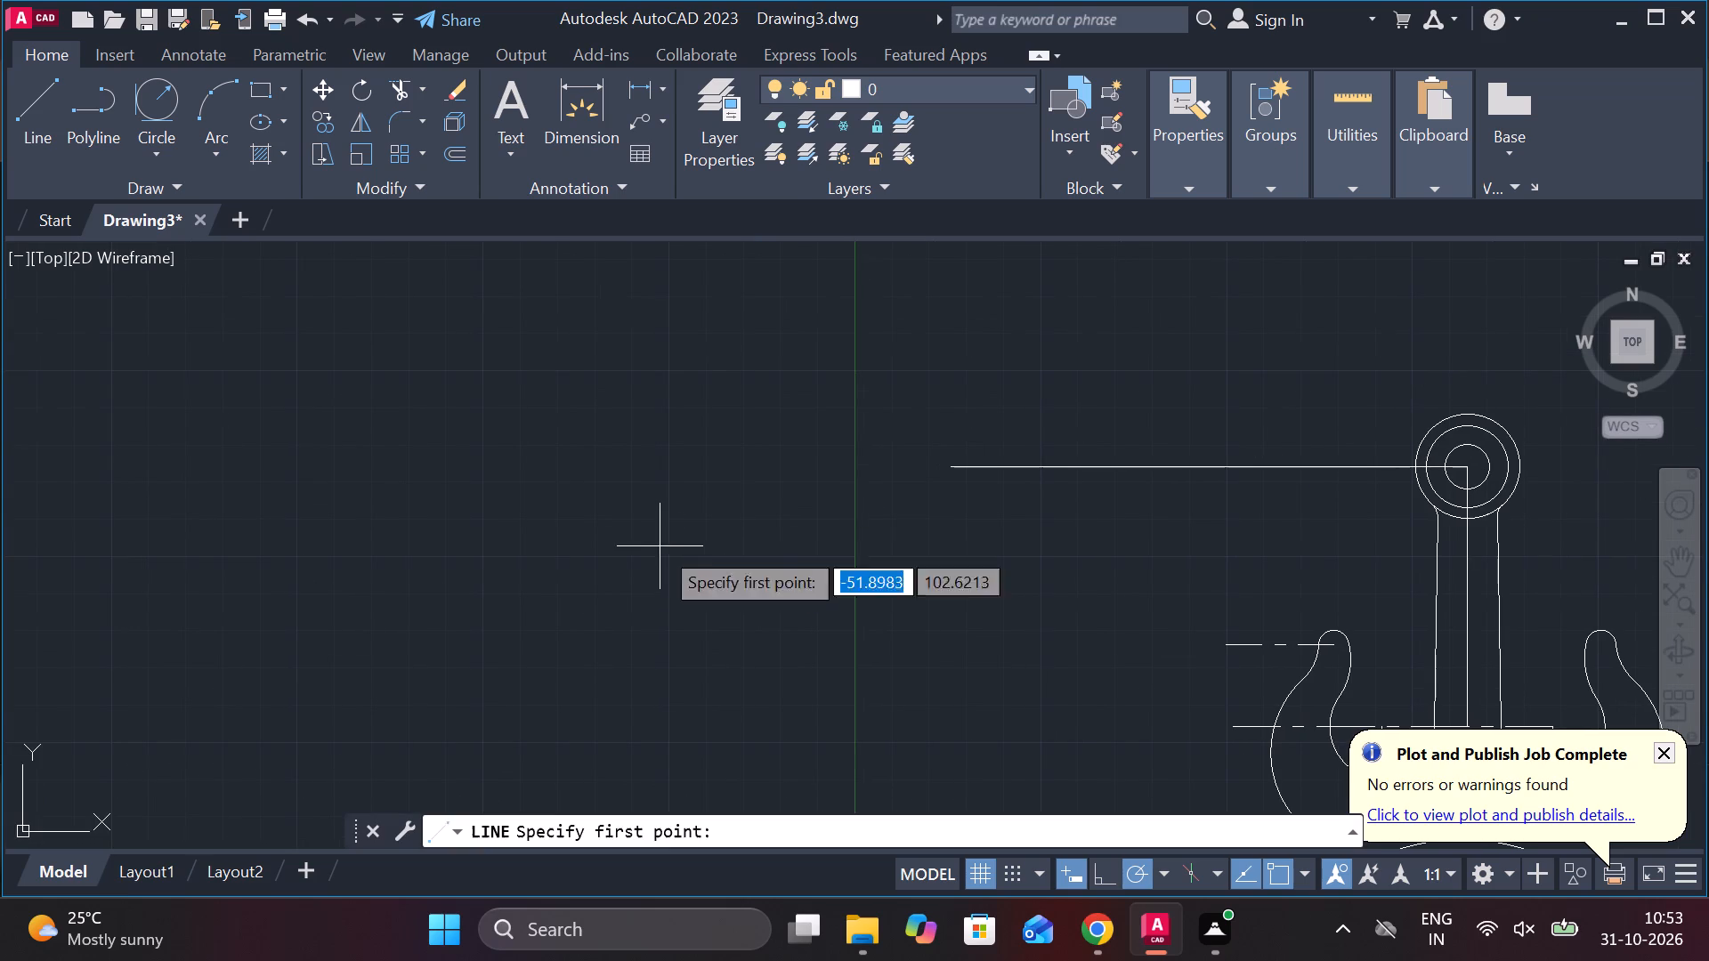
click(509, 444)
text(28)
key(Return)
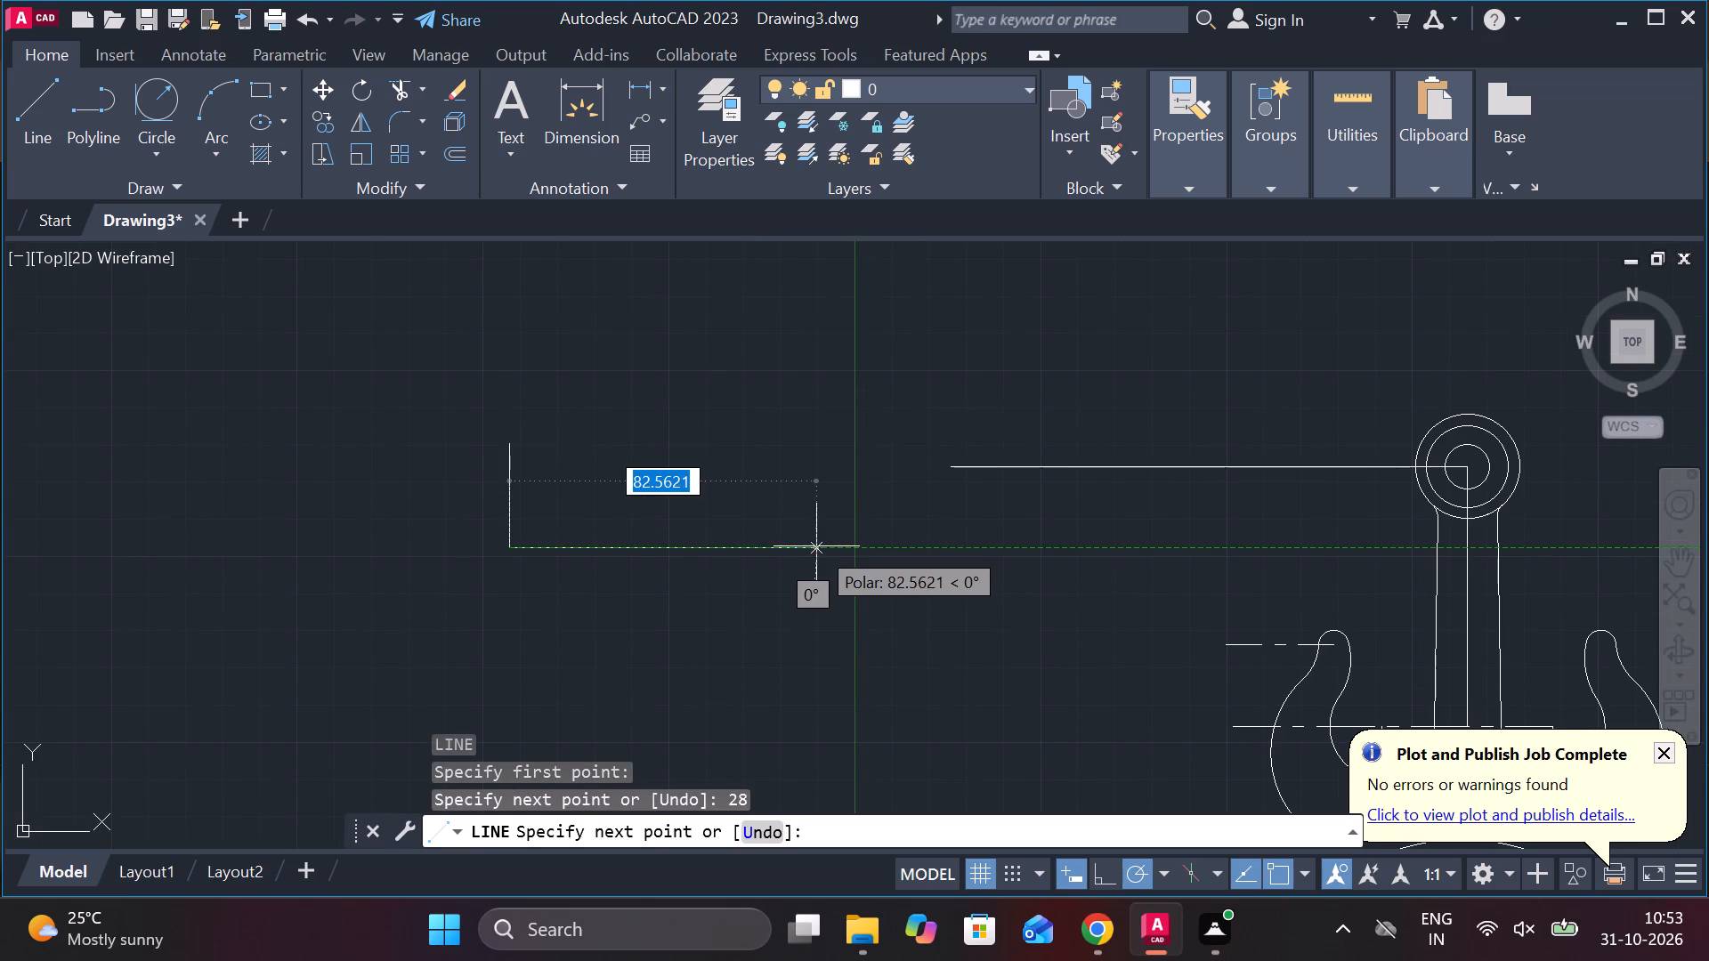
text(42)
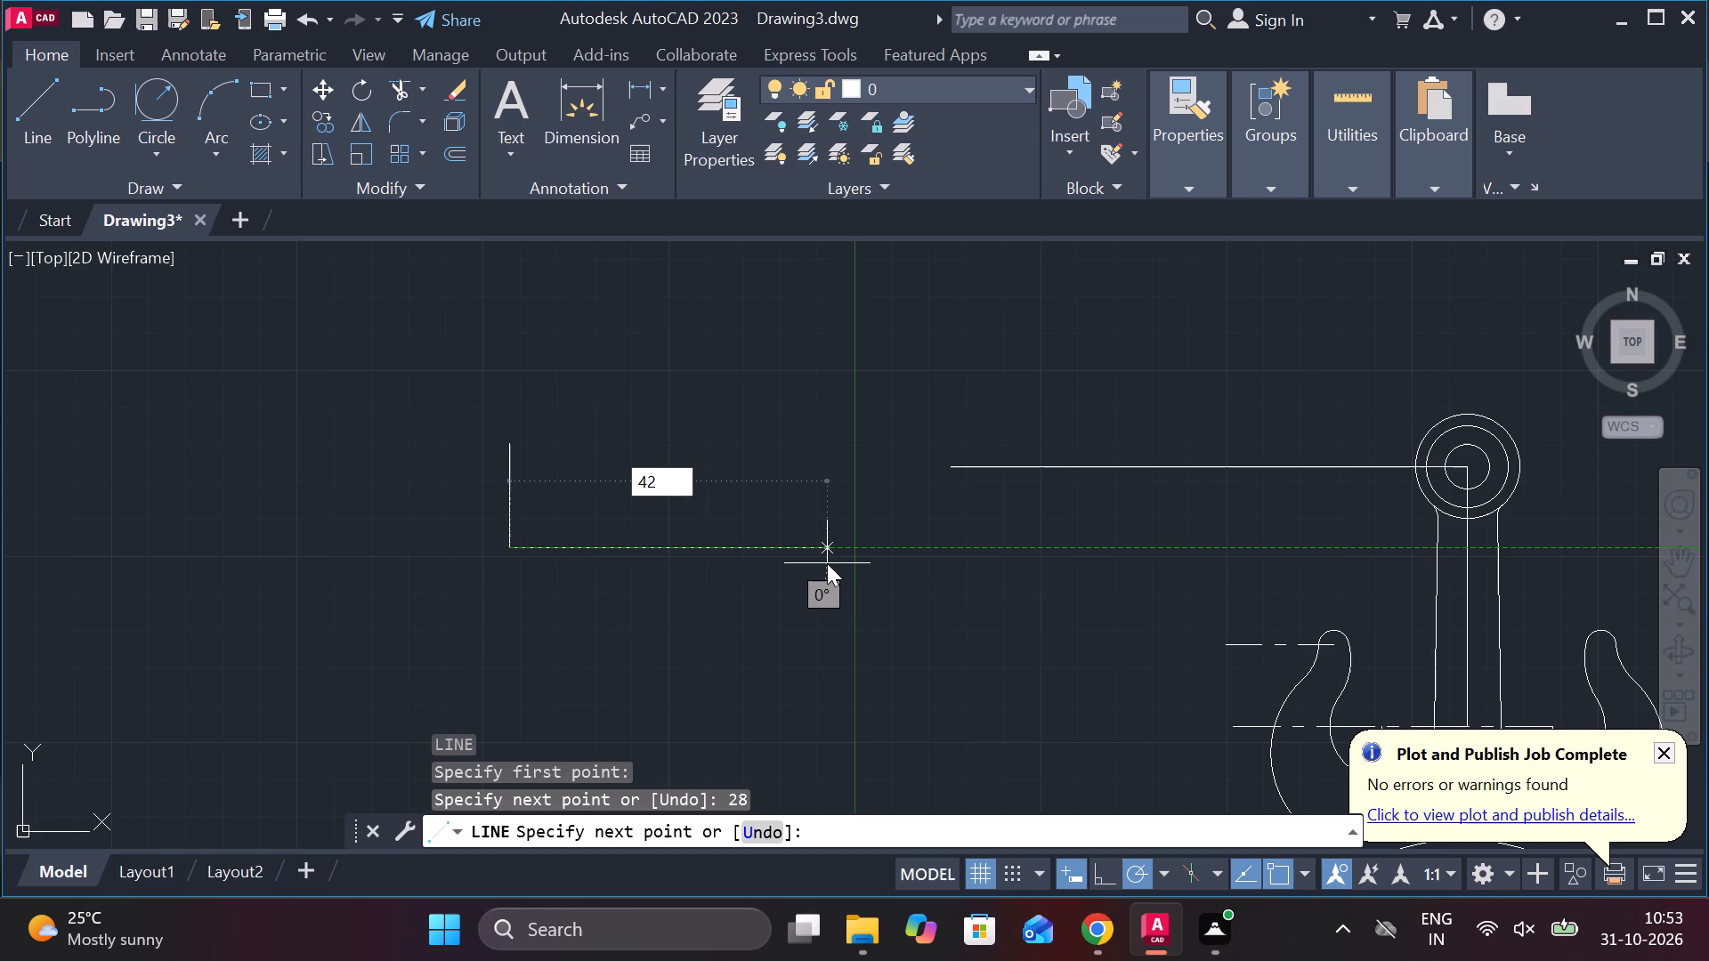
key(space)
text(28)
key(space)
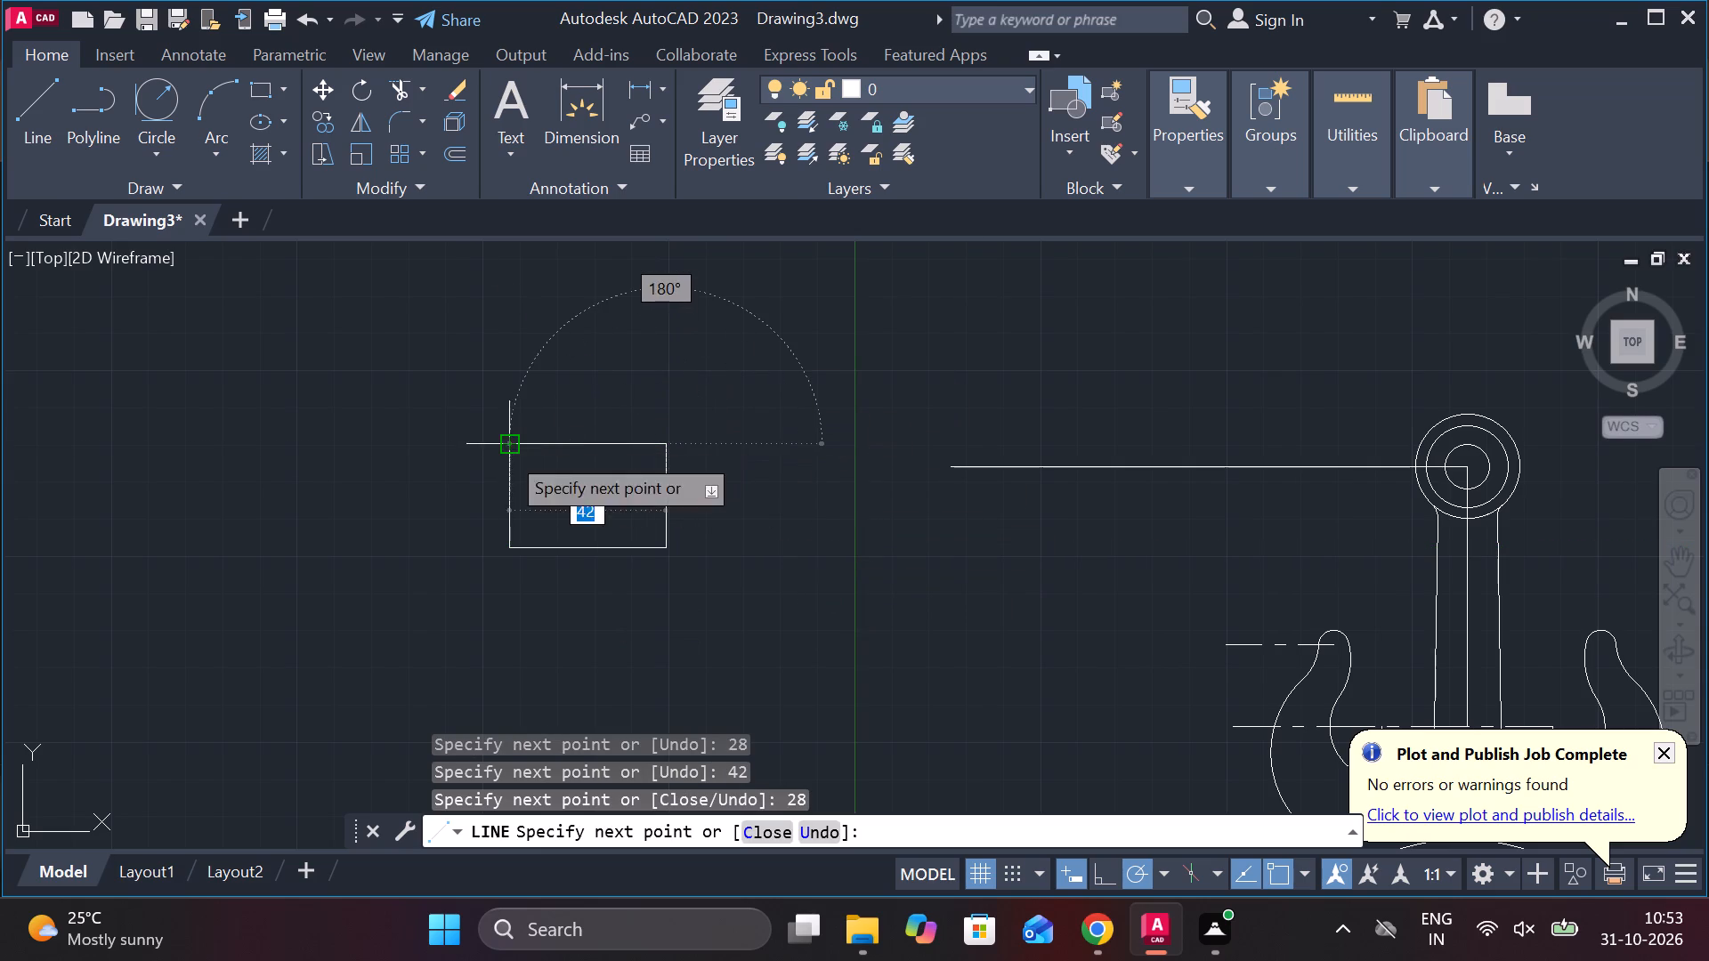
click(506, 452)
key(Escape)
Move the rectangle by its right side's midpoint onto the horizontal line, near that line's left end.
drag(368, 389, 396, 405)
click(911, 646)
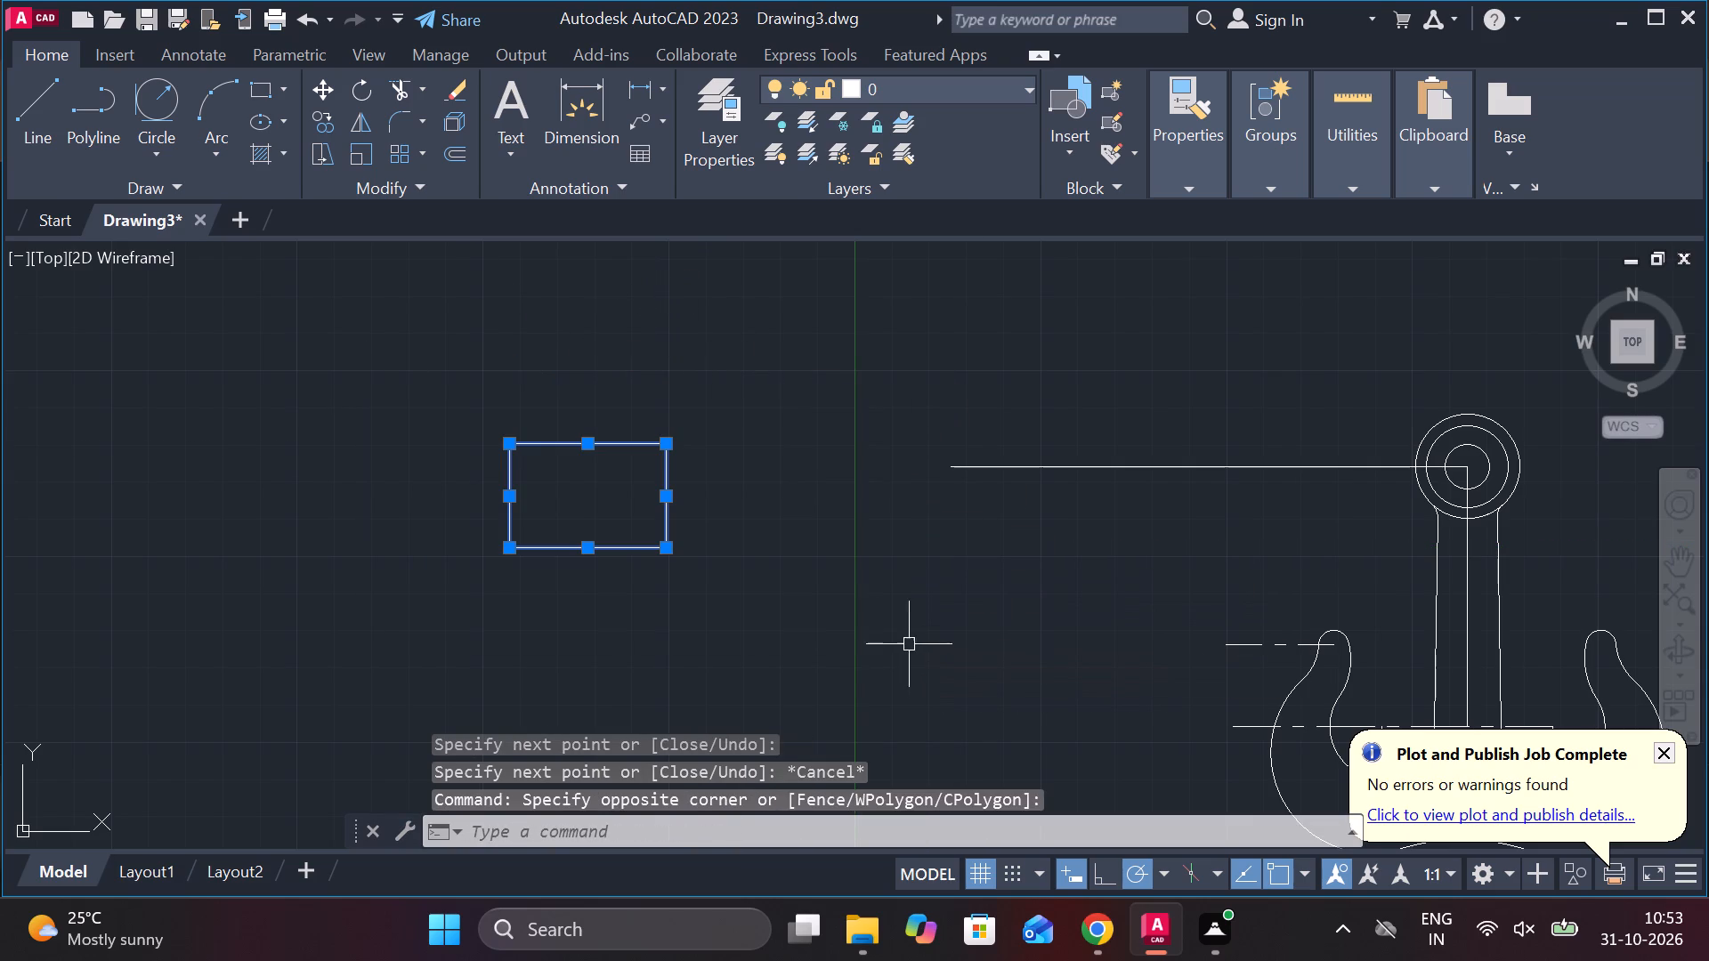
key(m)
key(Return)
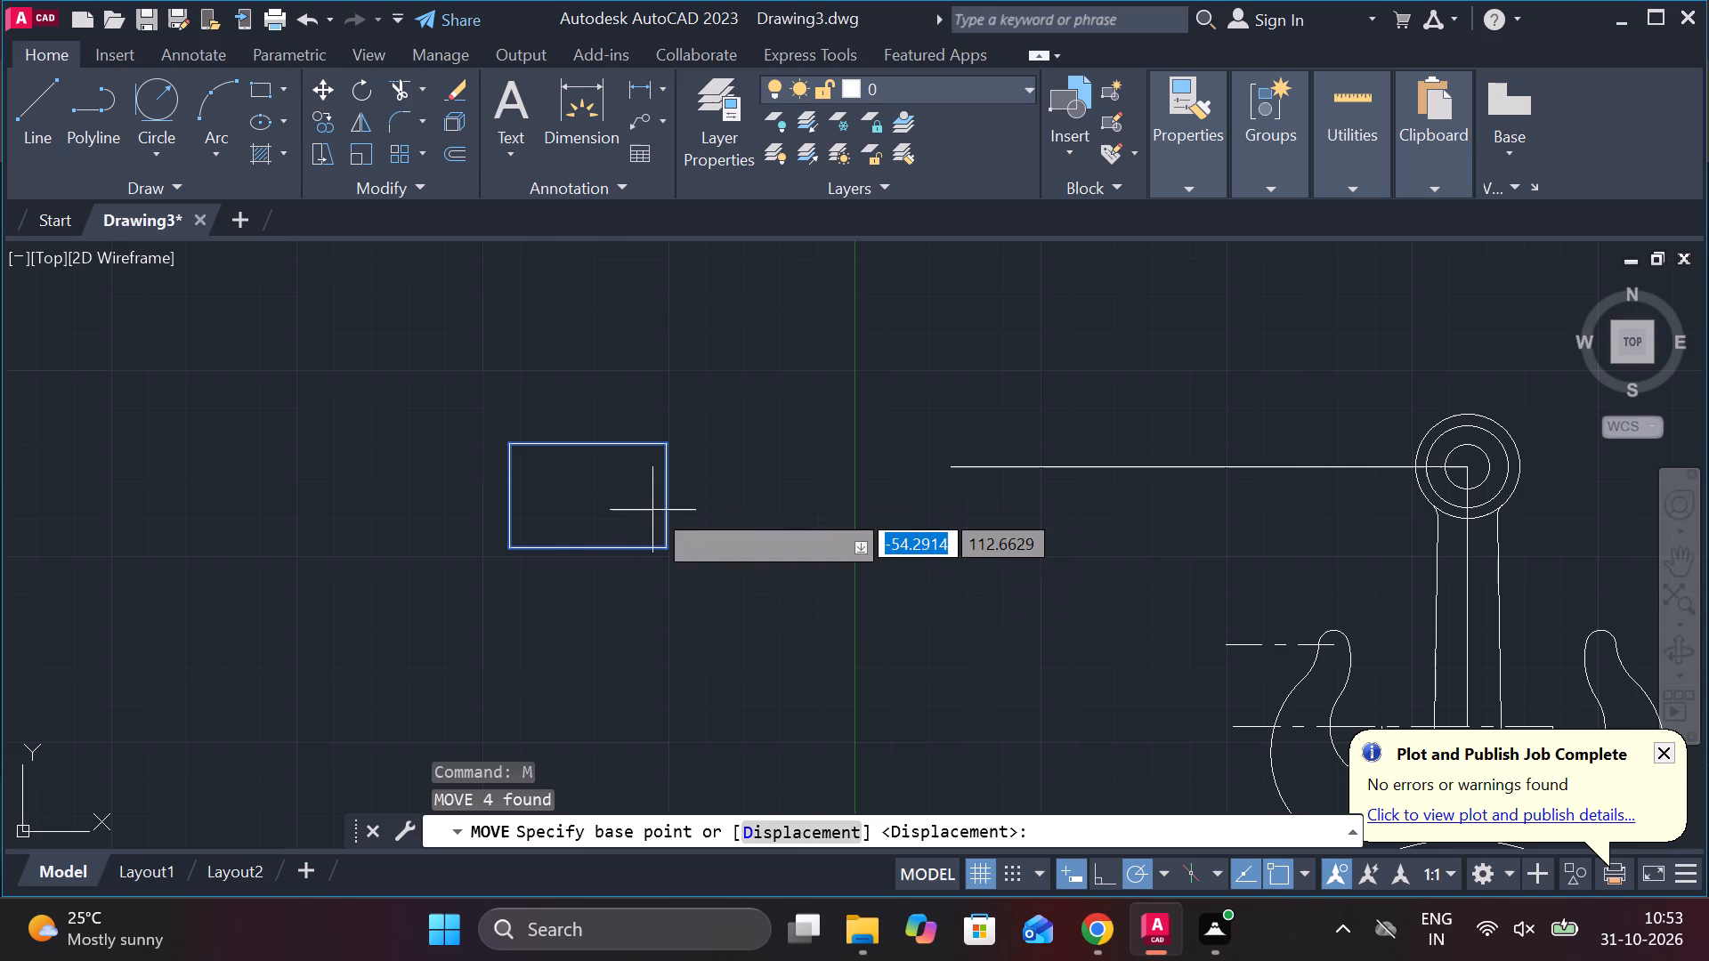
click(660, 500)
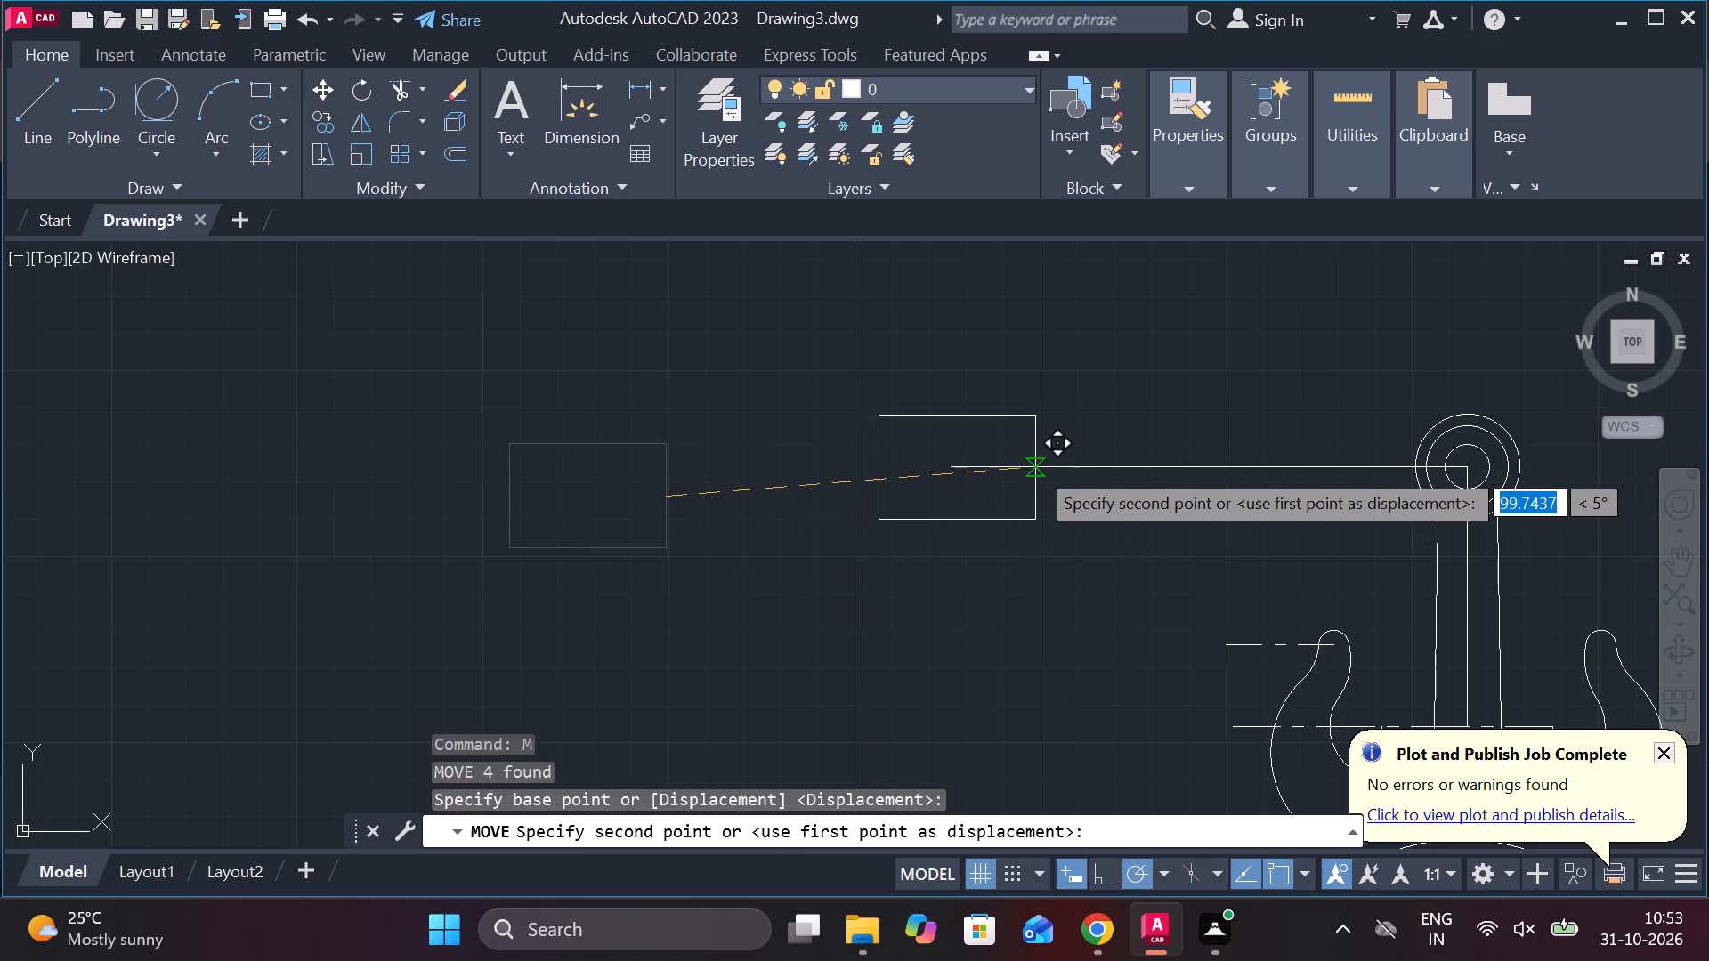
click(1048, 468)
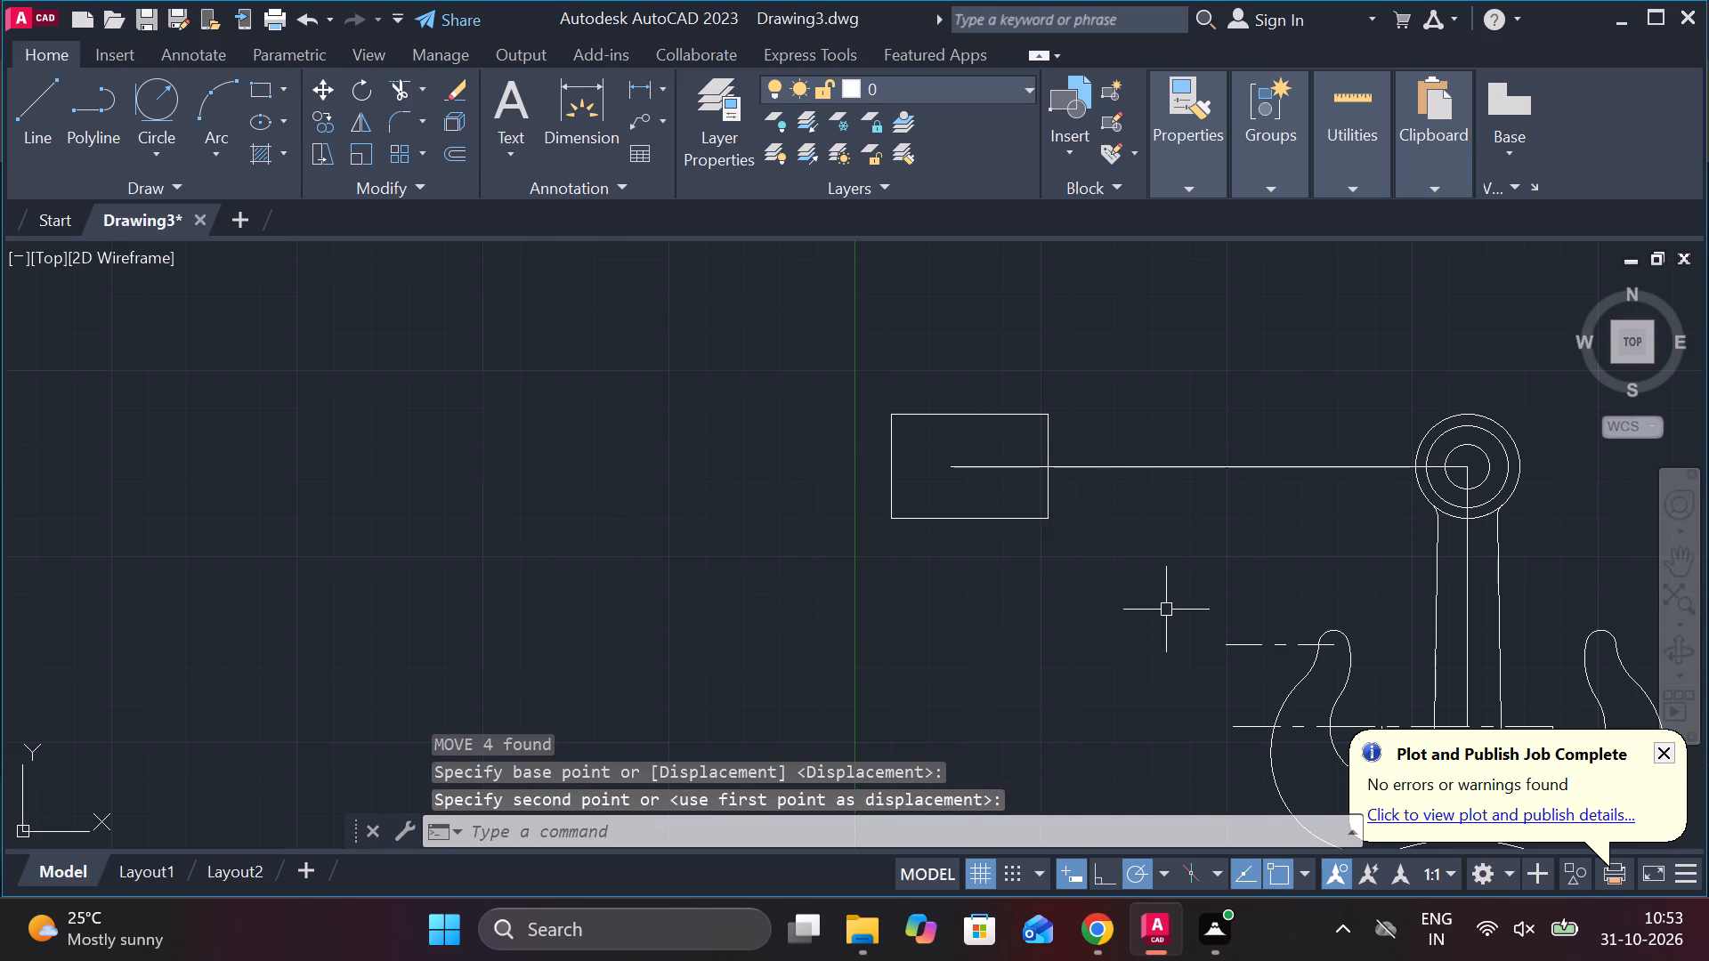
Lengthen the horizontal line by about 61 past the rectangle's left side.
click(995, 456)
click(998, 476)
click(977, 471)
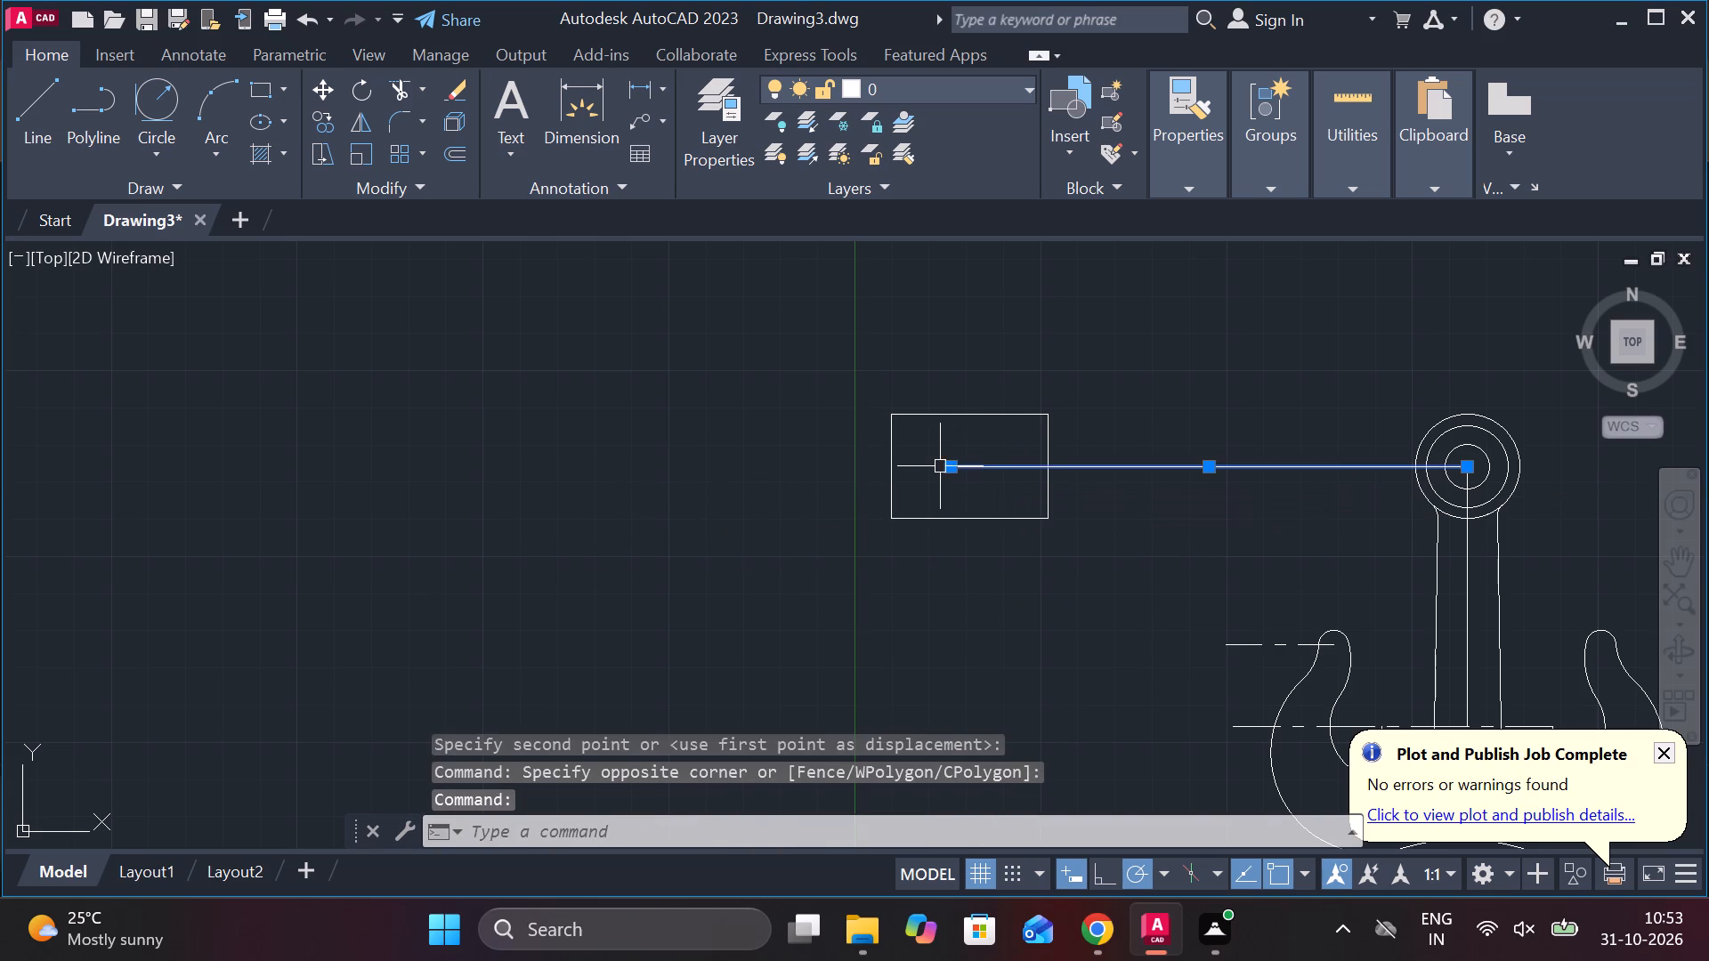
click(1059, 534)
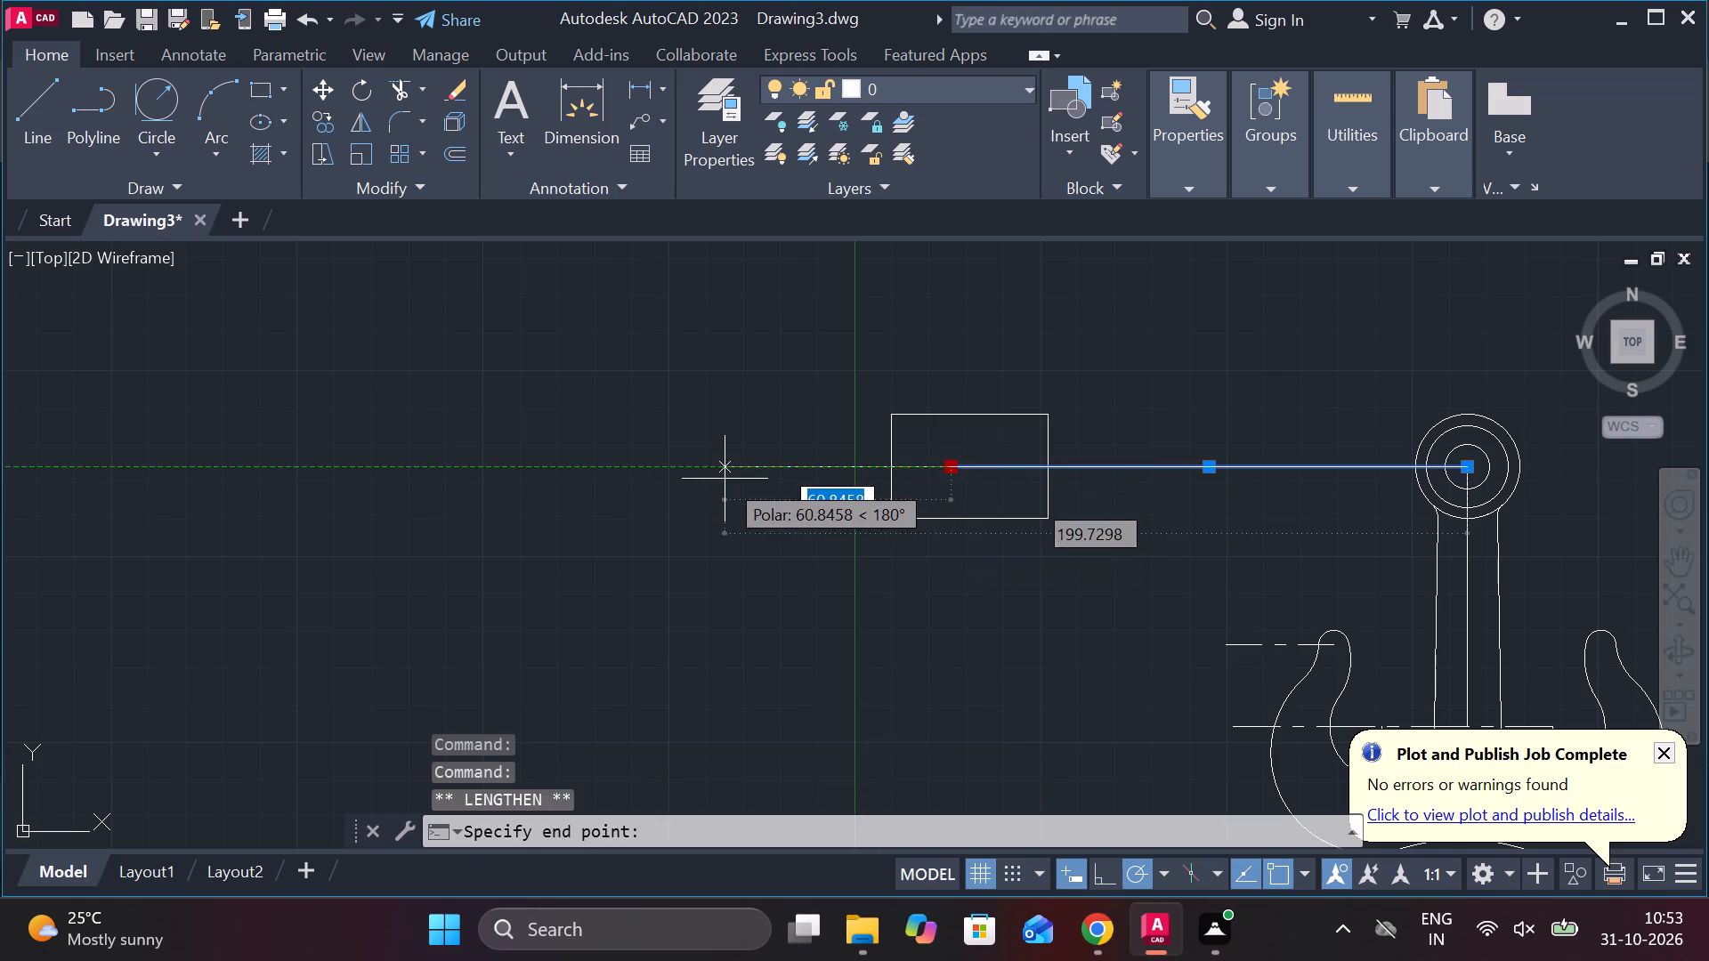
click(725, 479)
key(Escape)
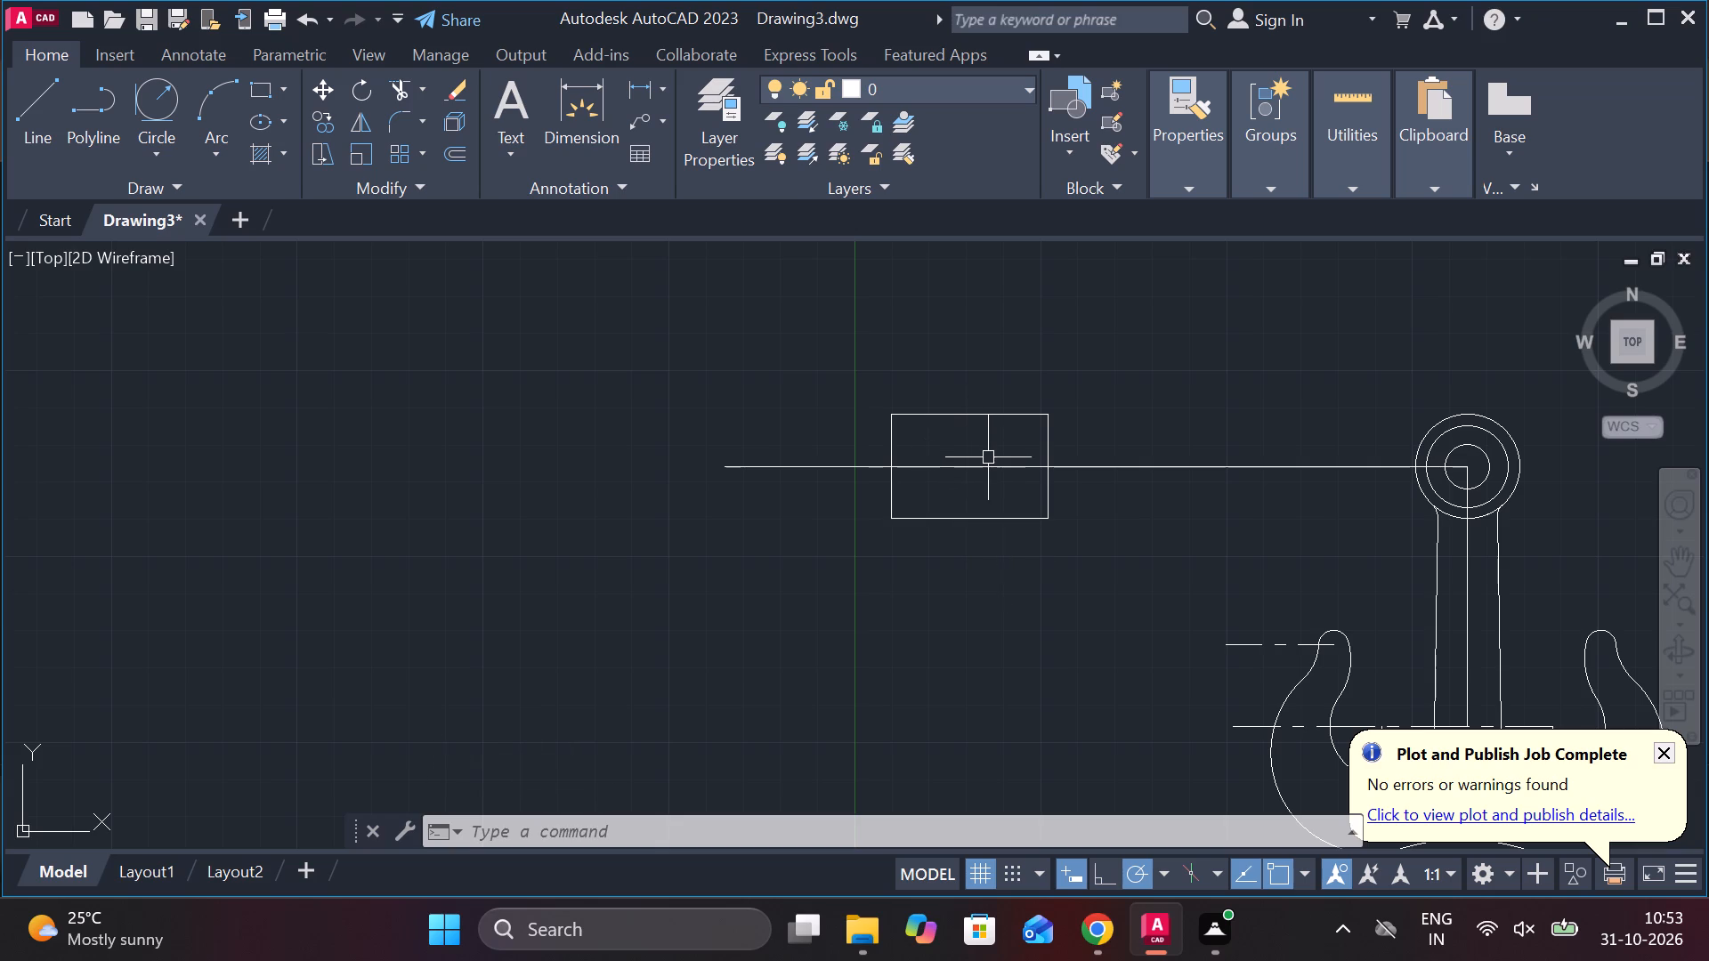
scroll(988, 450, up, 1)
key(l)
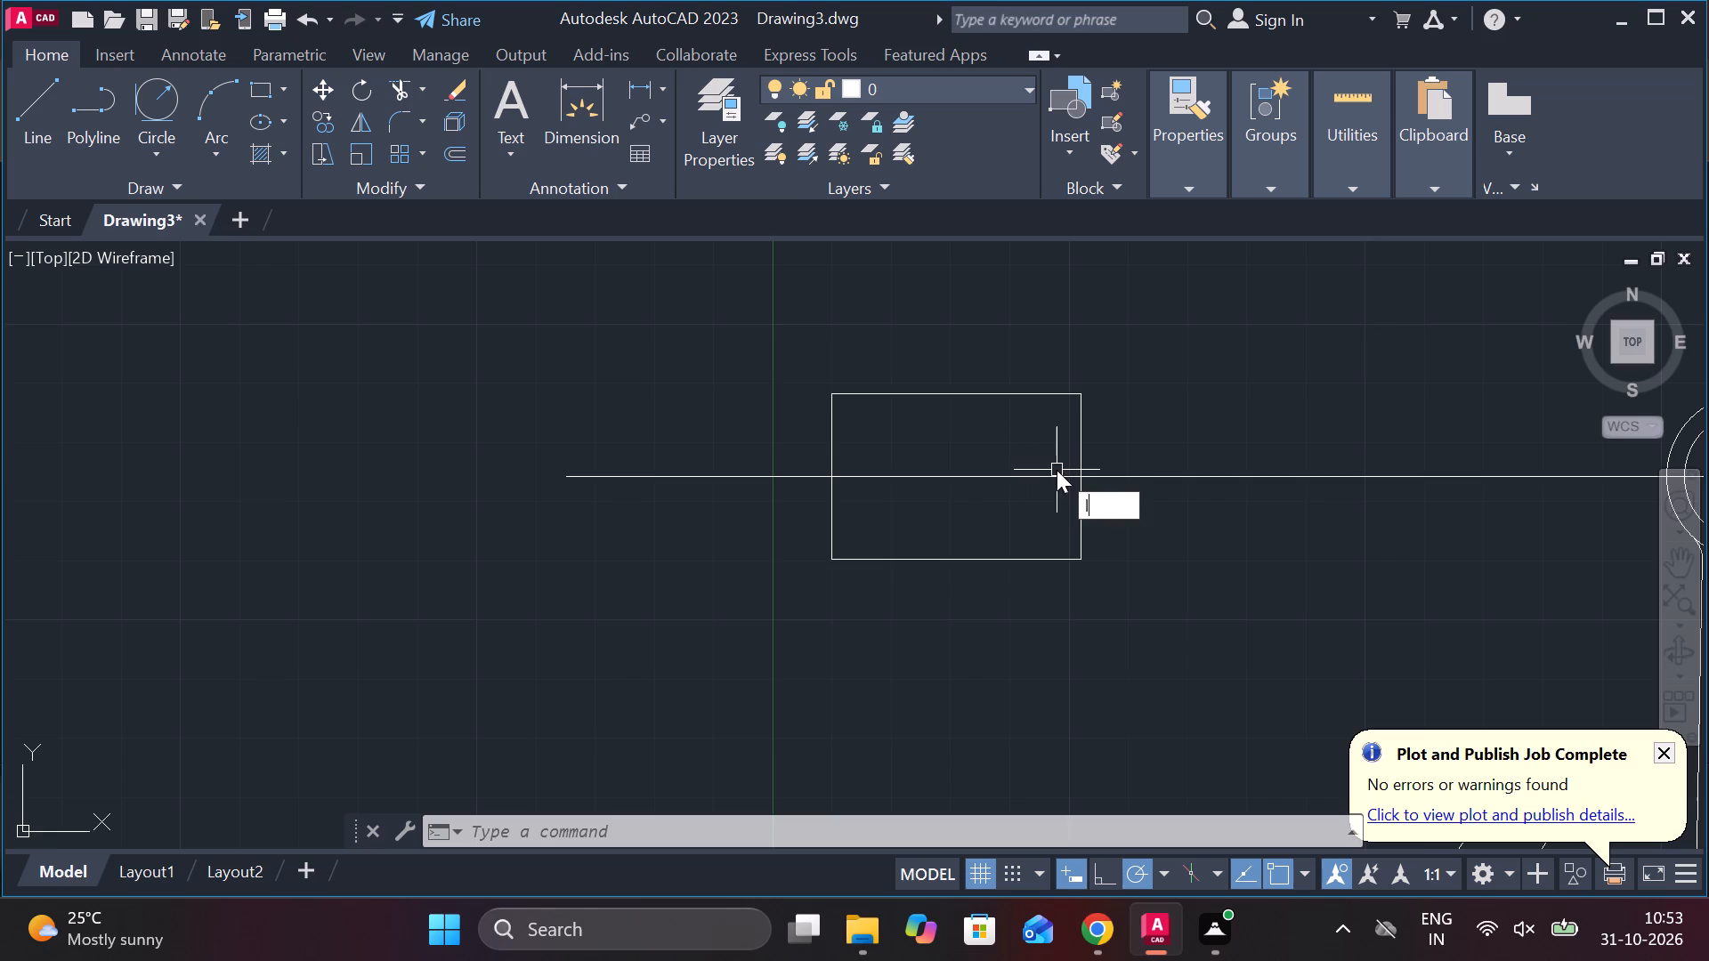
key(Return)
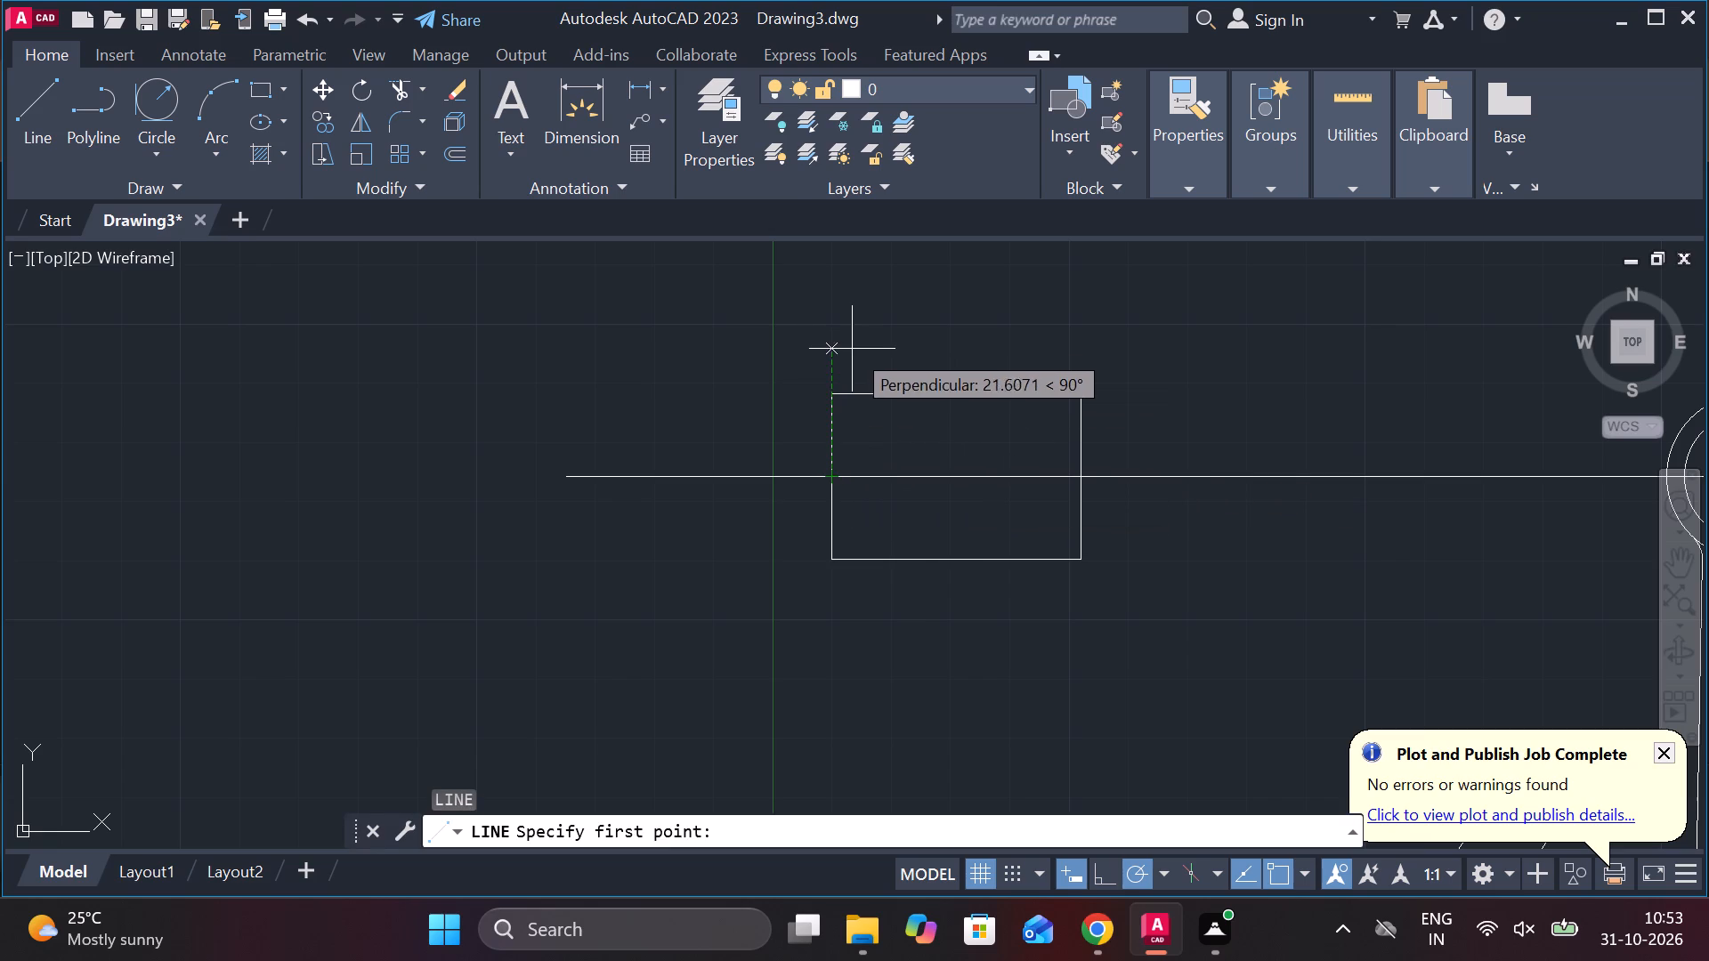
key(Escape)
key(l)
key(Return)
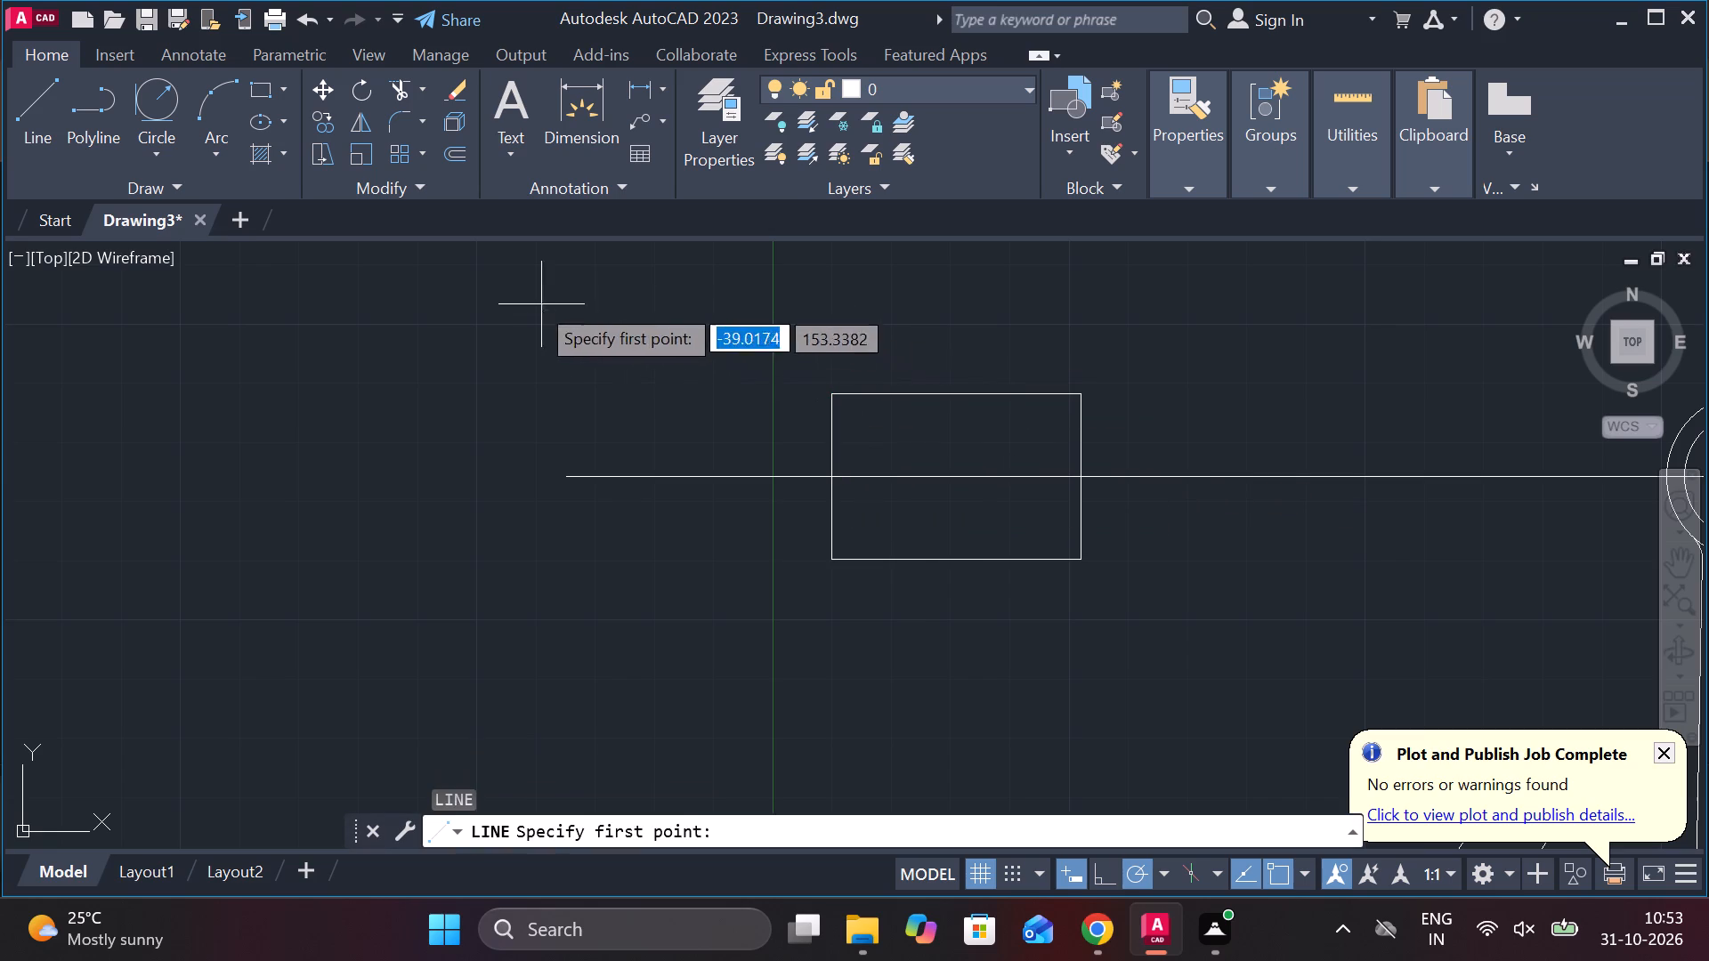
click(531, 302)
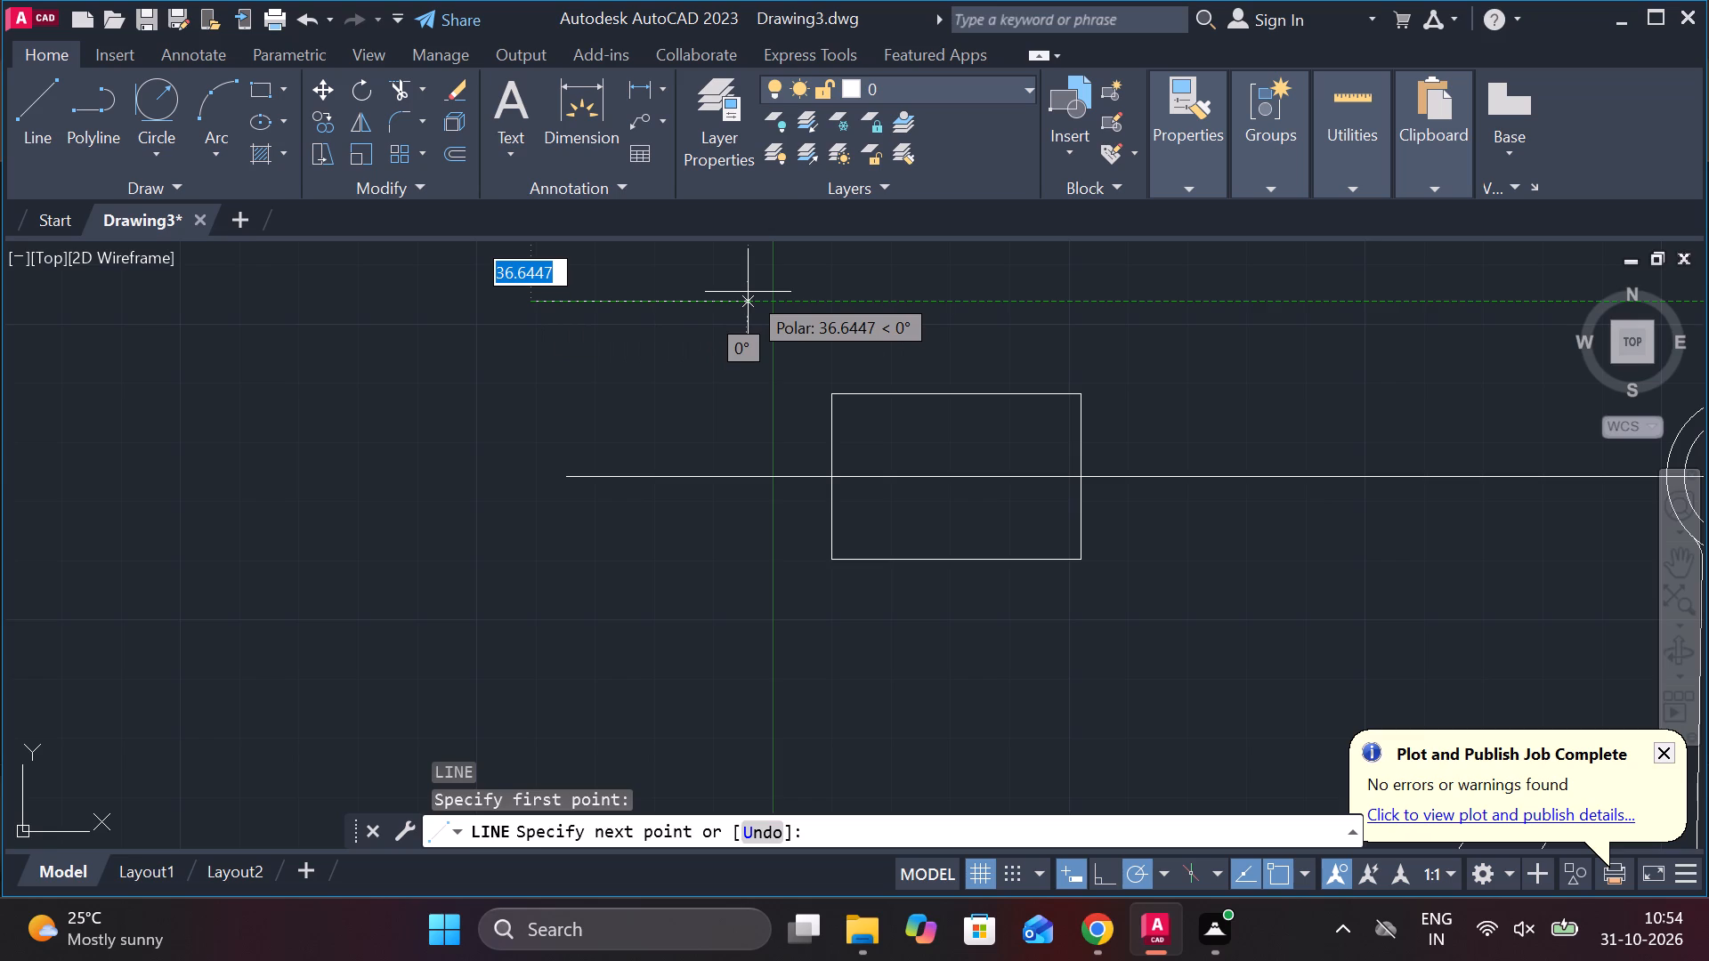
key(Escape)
Draw a horizontal line 6 long above the horizontal axis, up and left of the rectangle.
key(l)
key(Return)
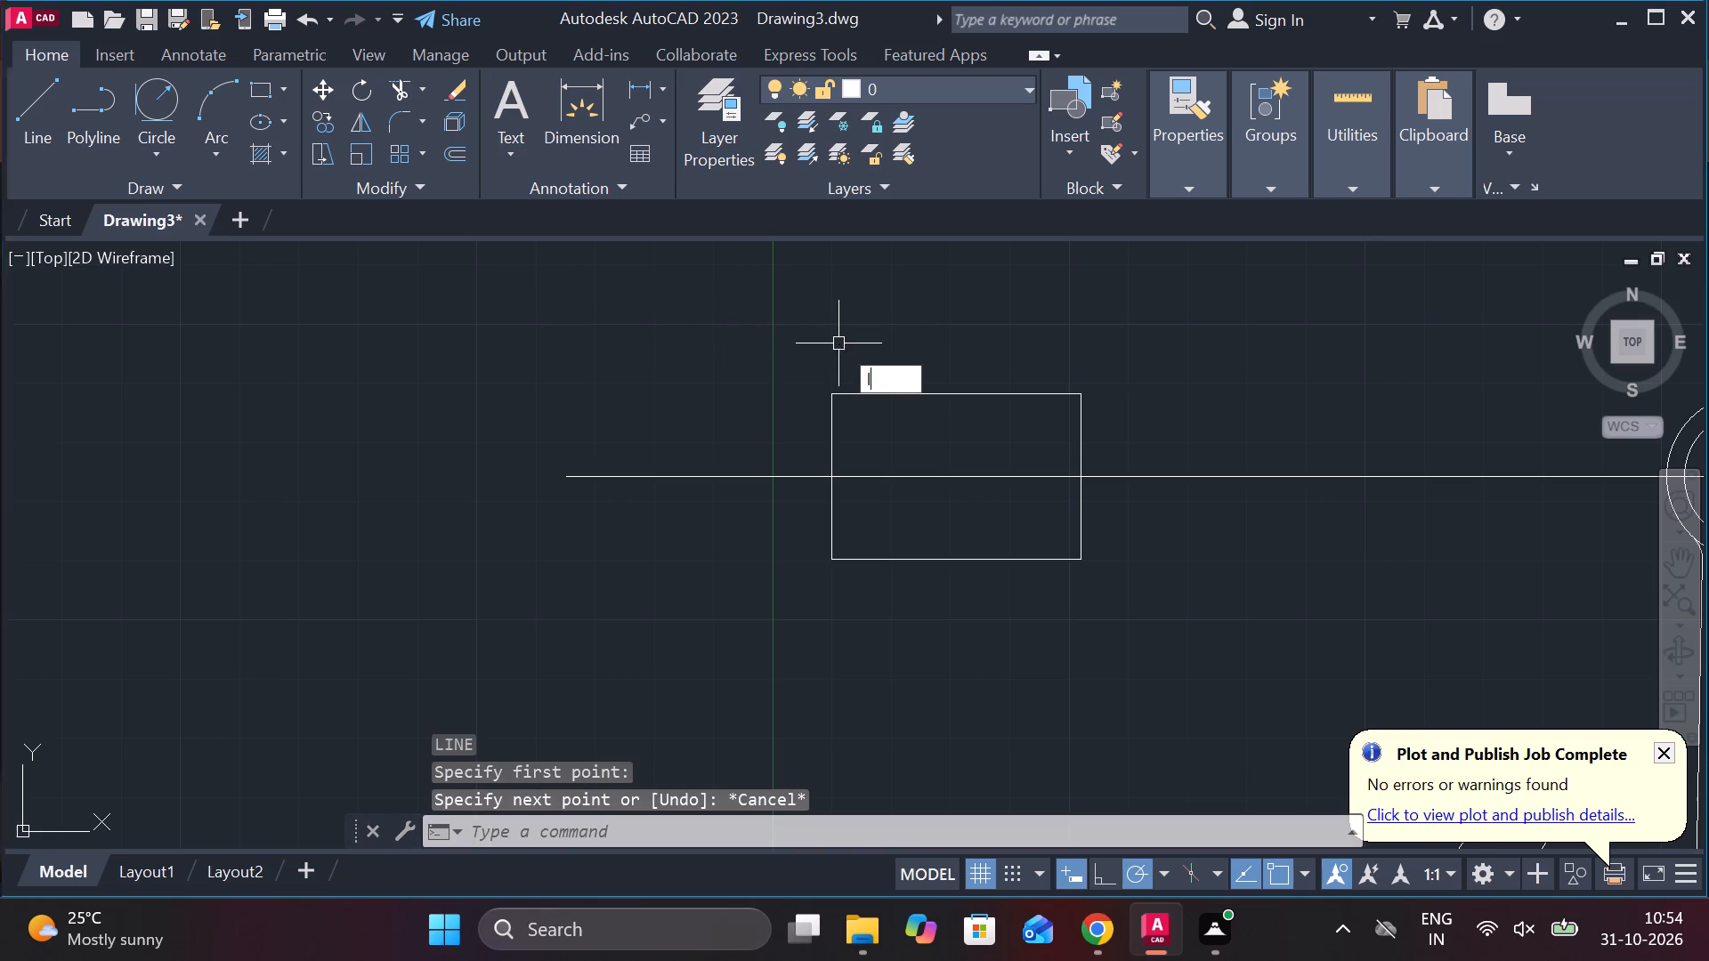
click(661, 306)
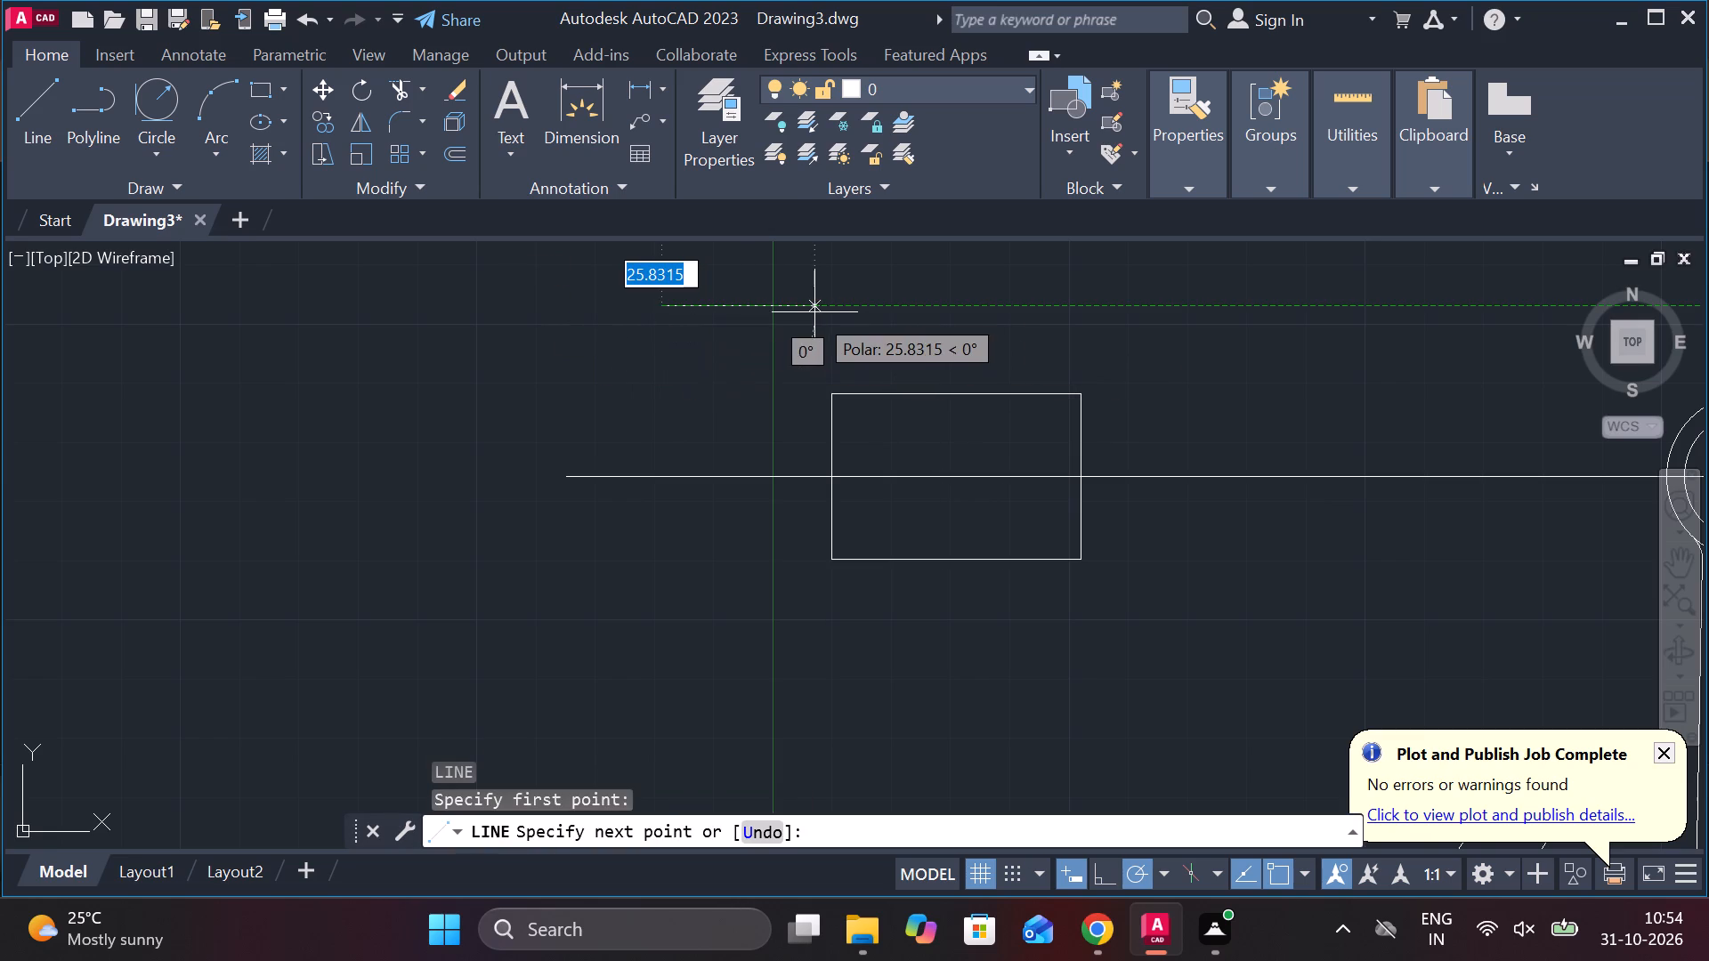
key(6)
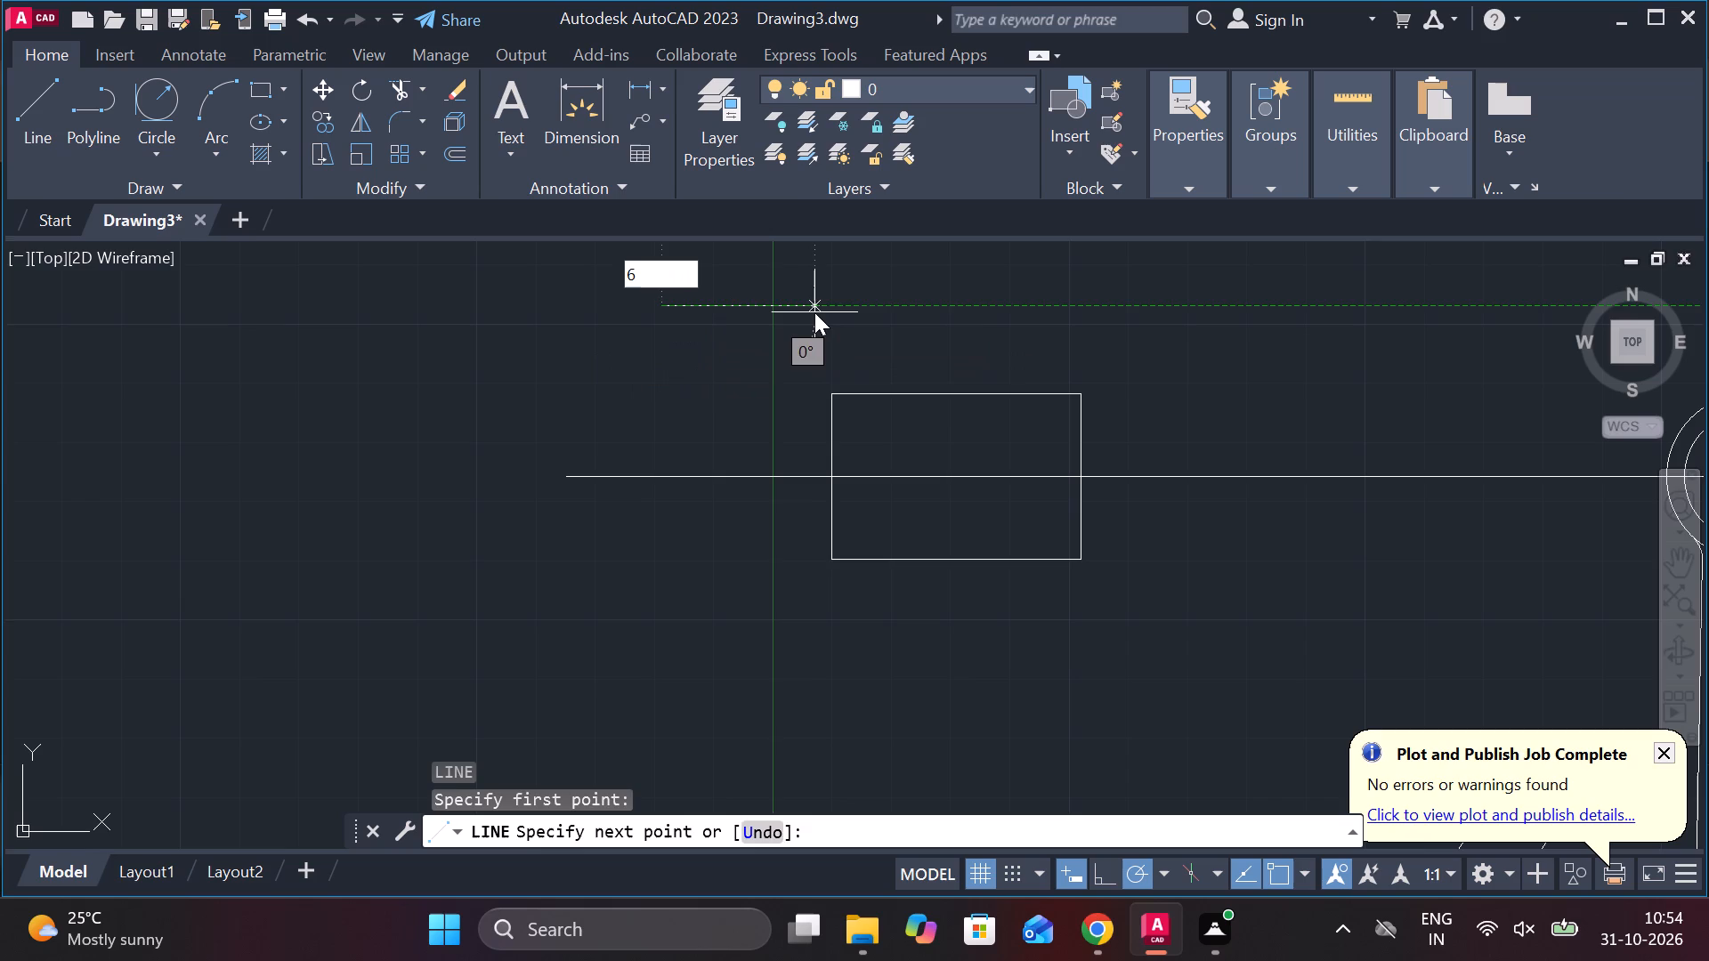
key(space)
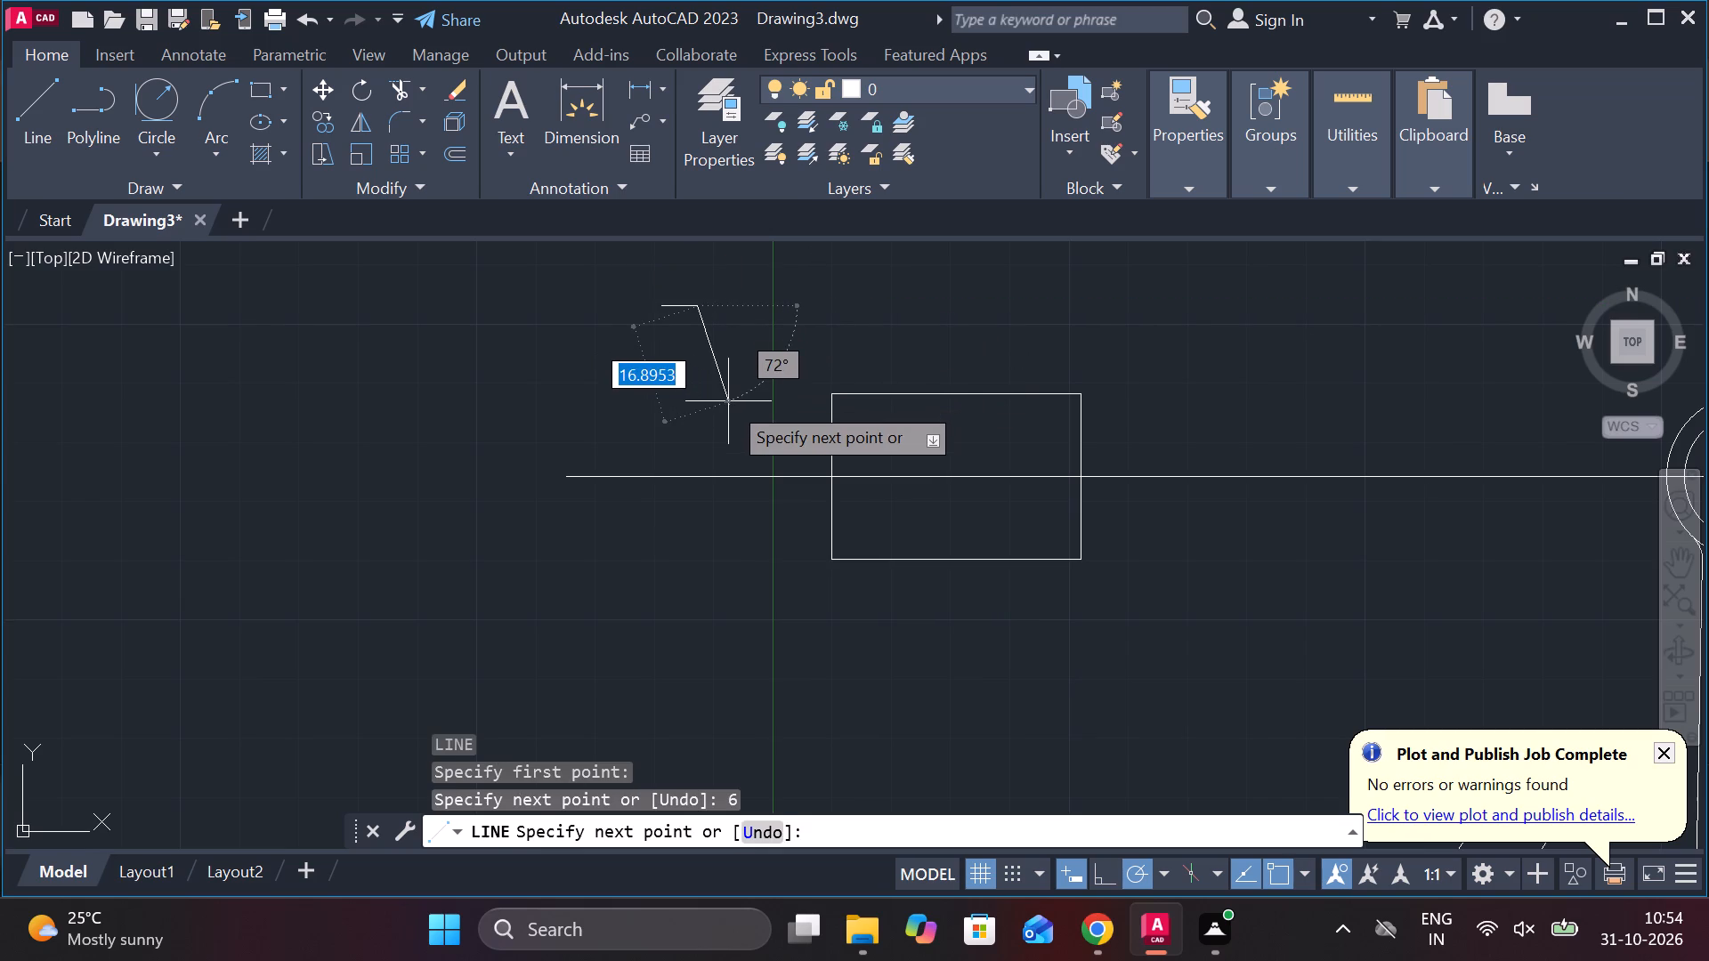
text(22)
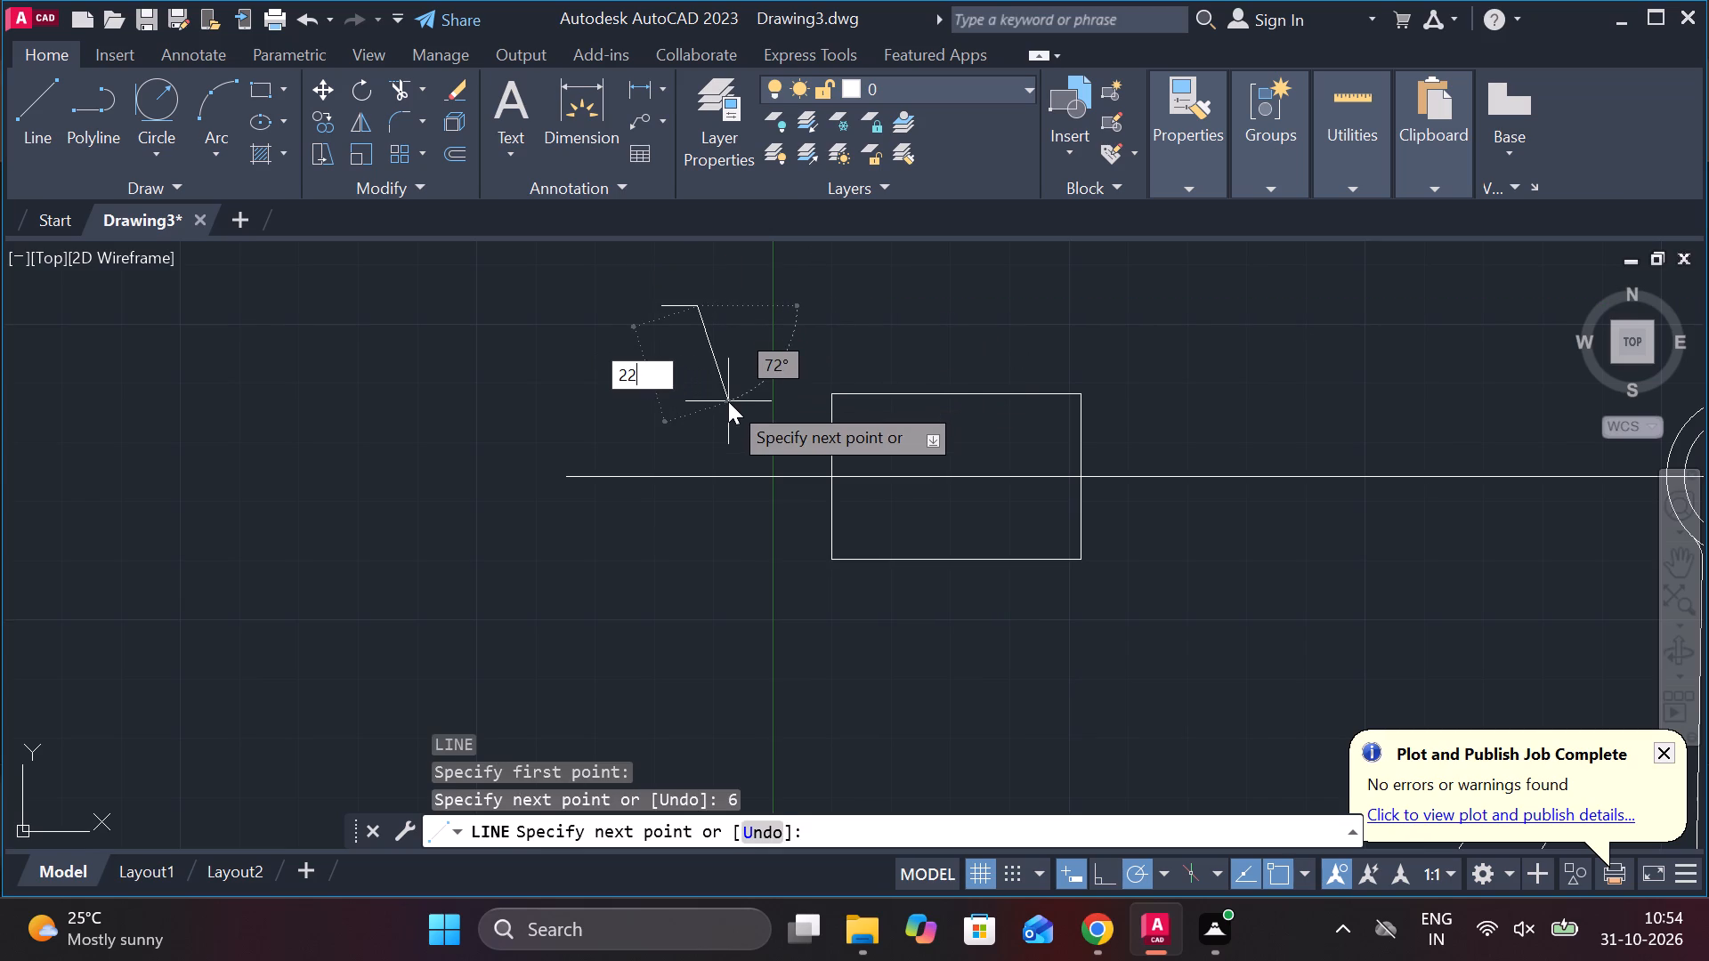
key(Escape)
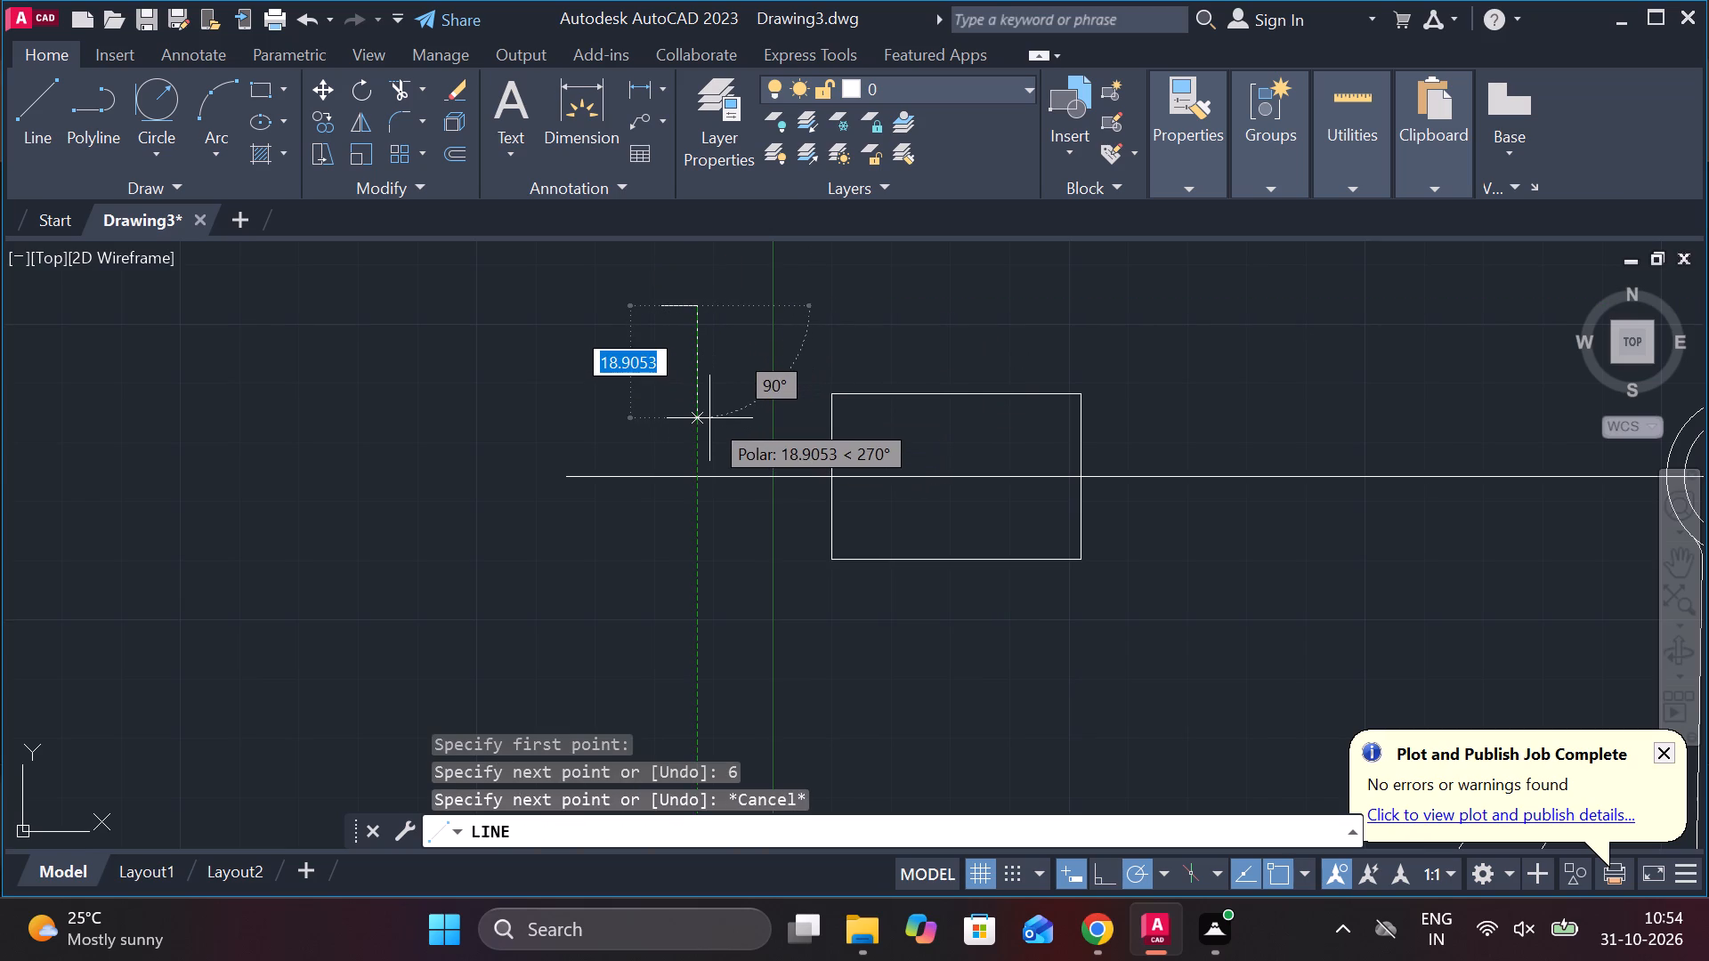
Complete a closed rectangle 6 wide and 22 high from lines, starting from the short line above the axis.
text(22)
key(space)
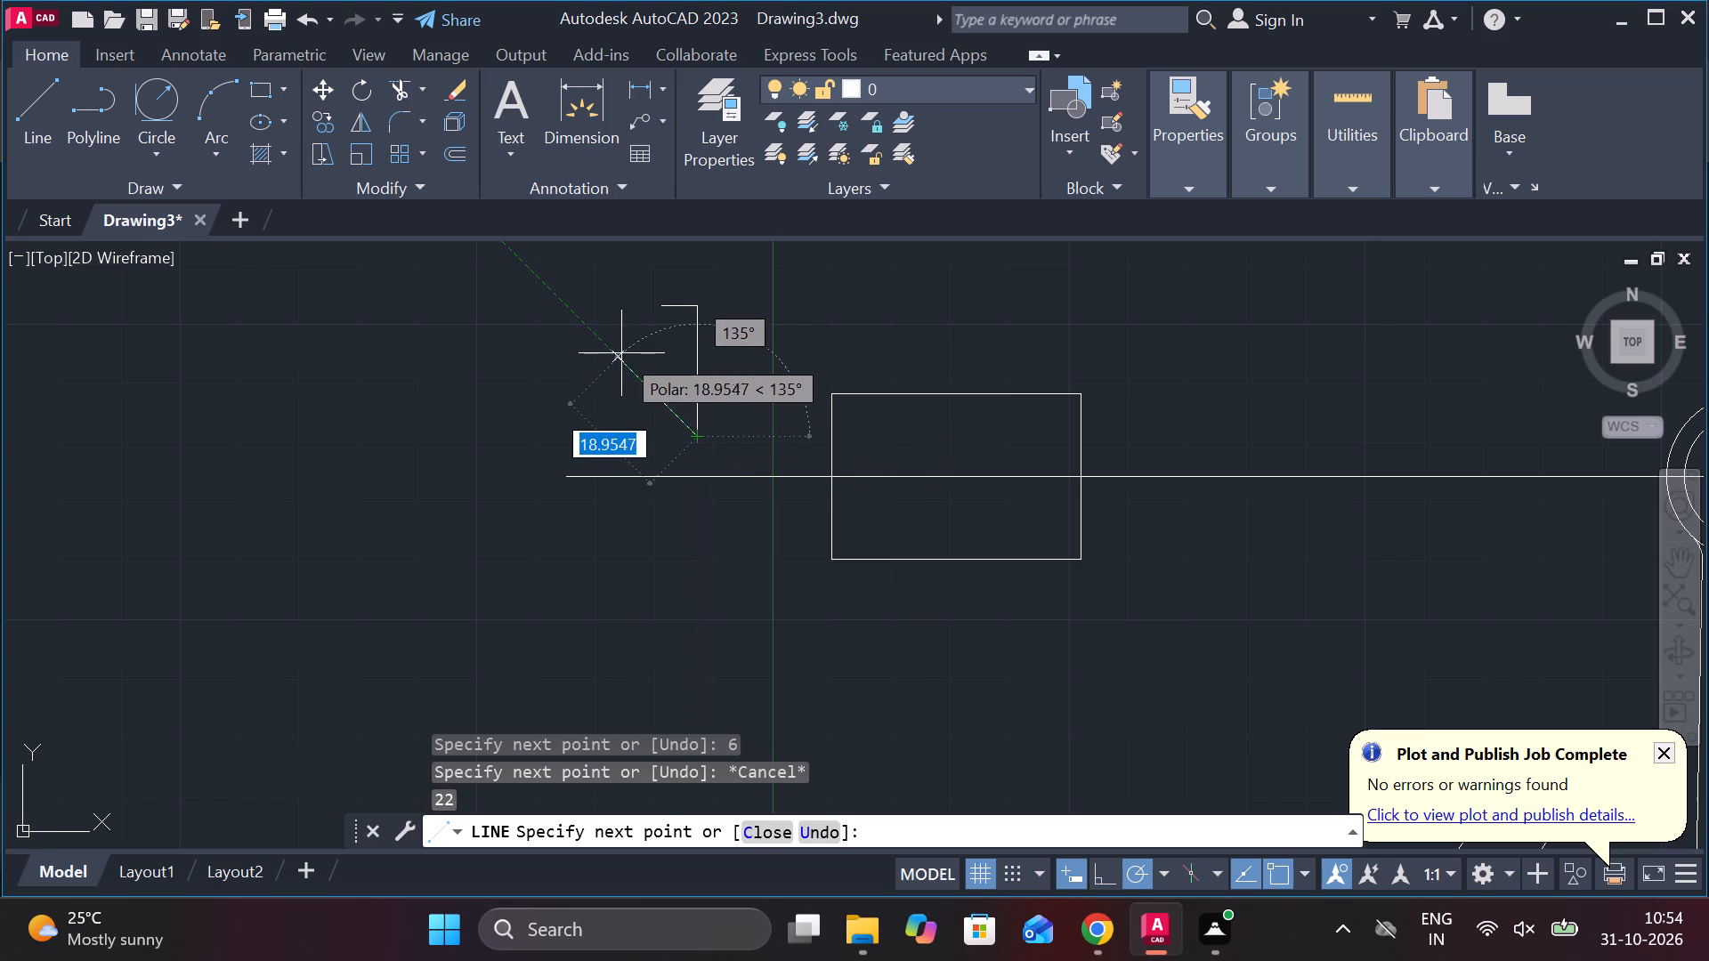
text(6)
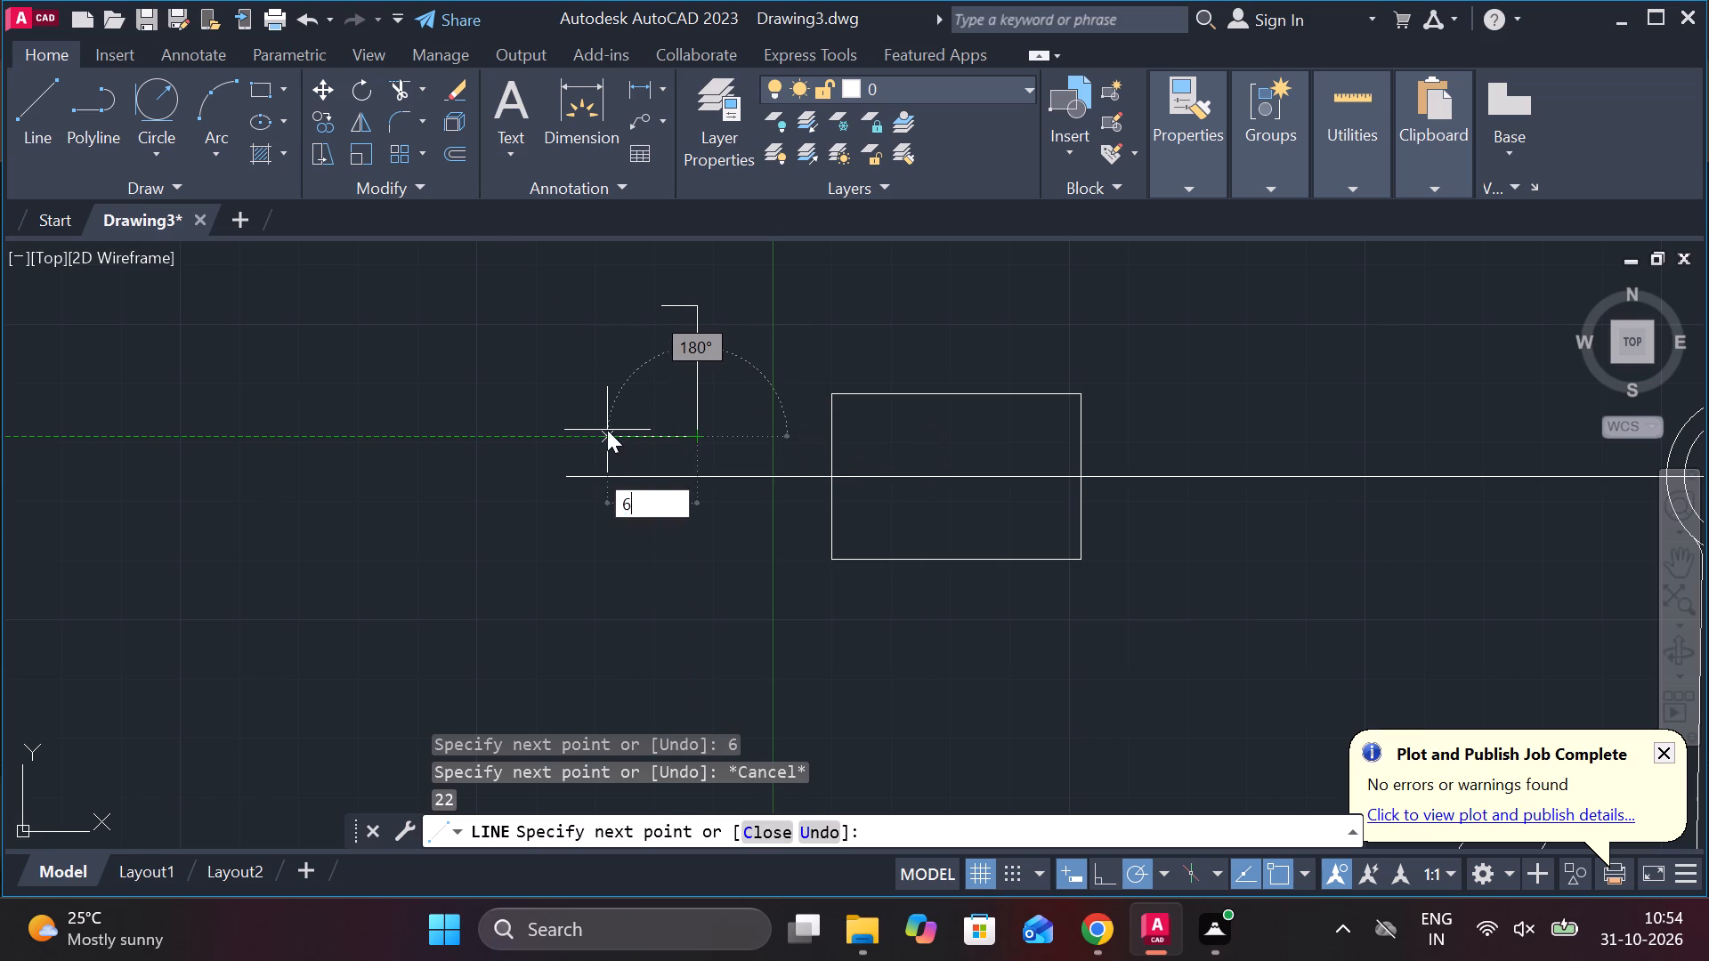
key(space)
click(662, 297)
key(Escape)
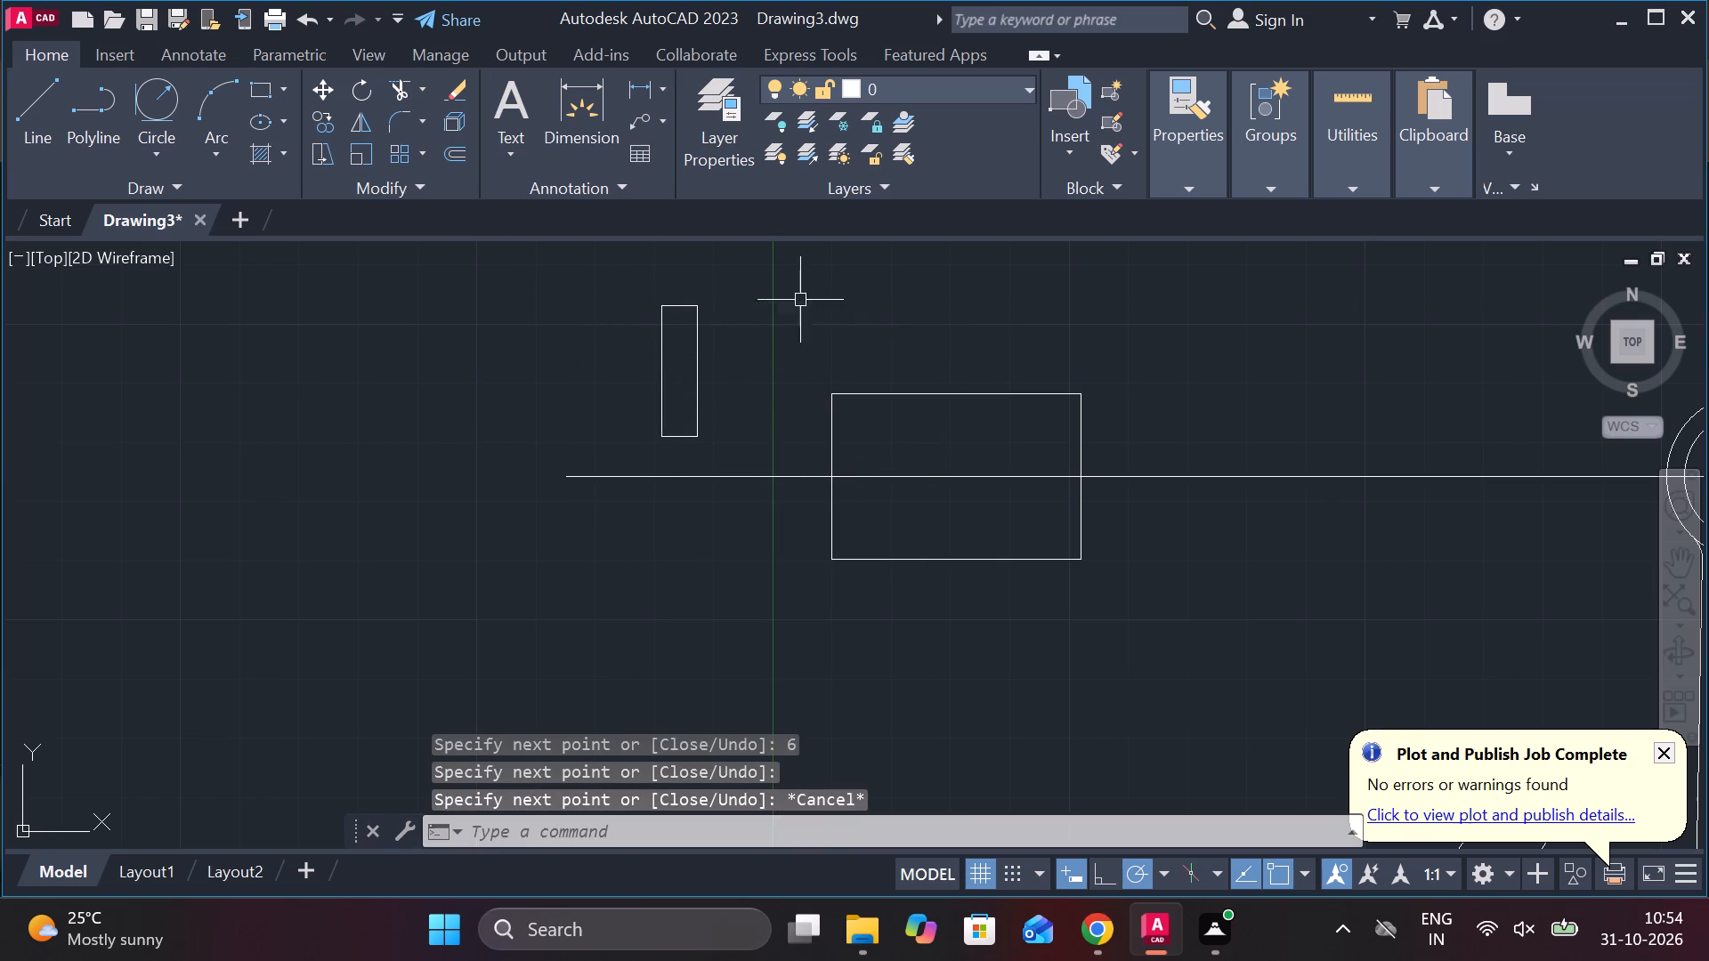
Move the 6 by 22 rectangle by its right side's midpoint onto the midpoint of the large rectangle's left side.
click(581, 273)
click(740, 471)
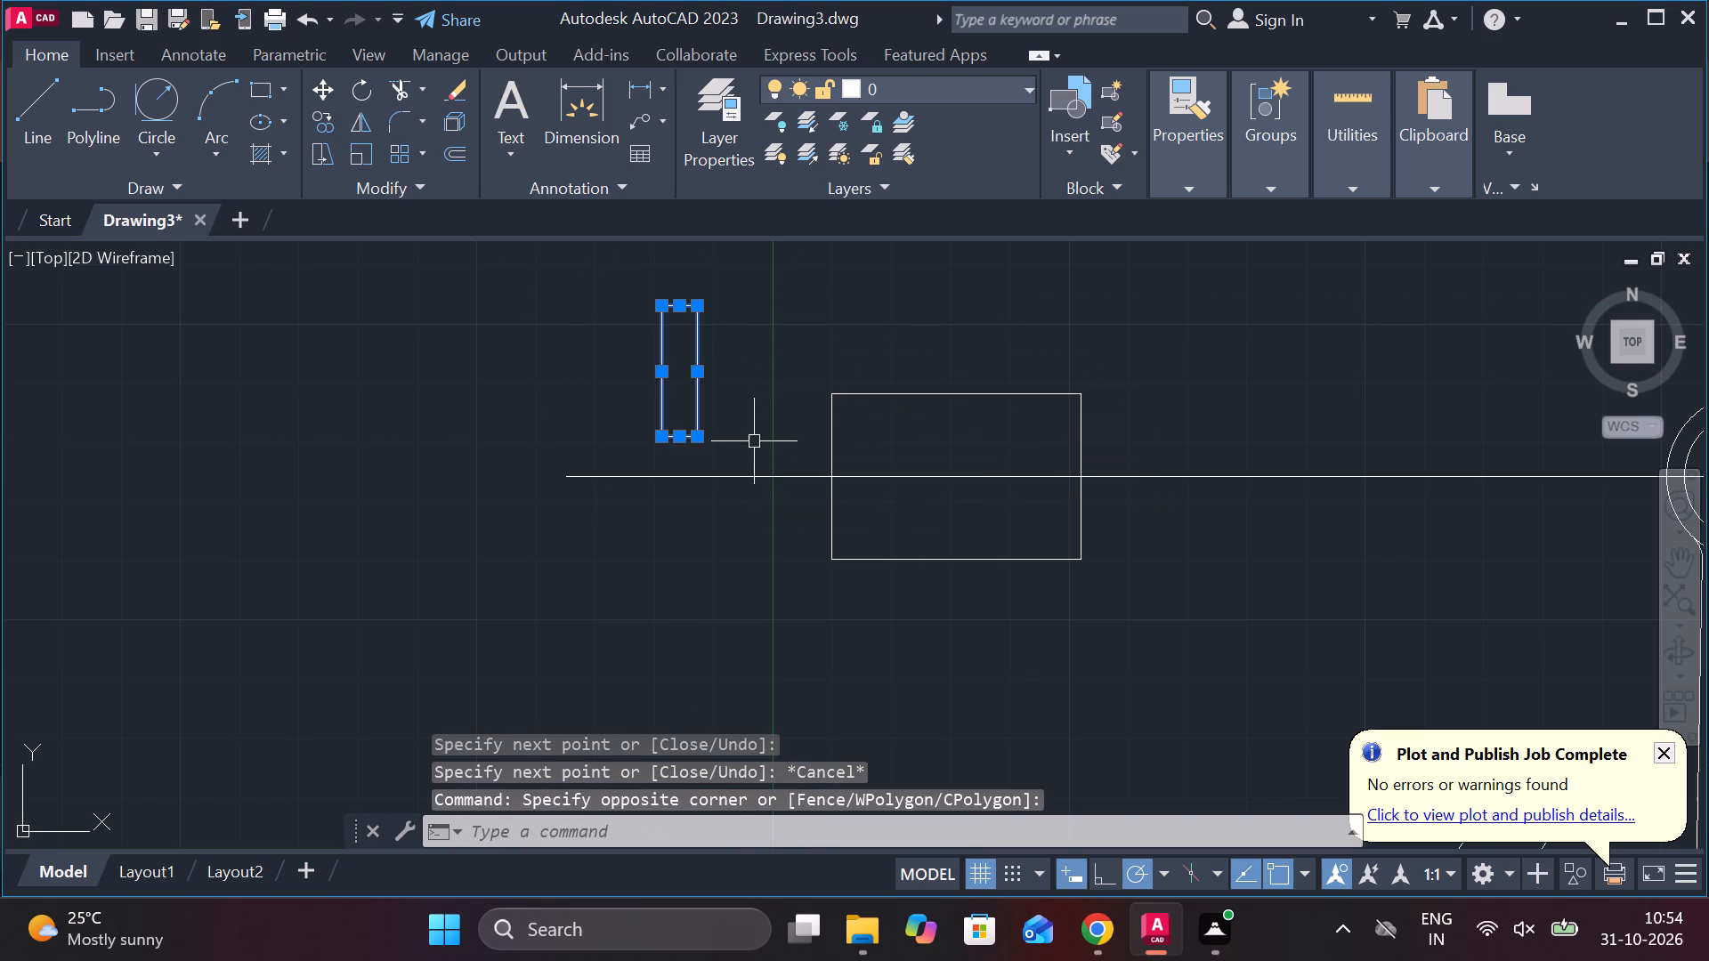
key(m)
key(Return)
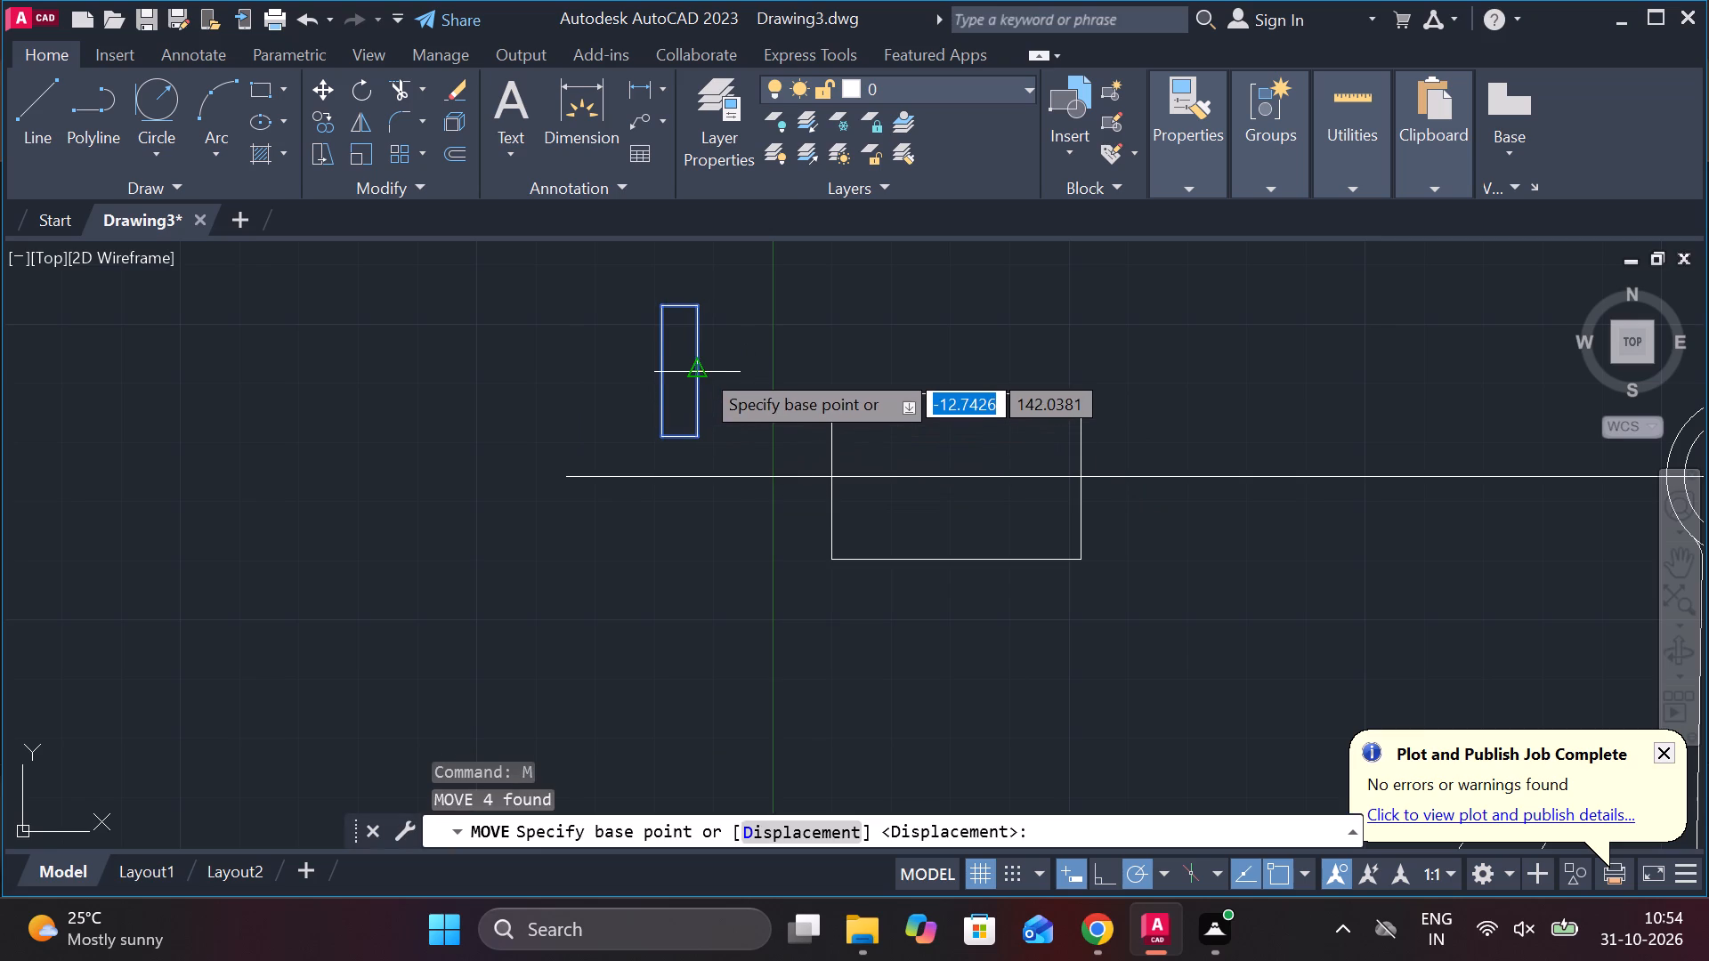
click(701, 368)
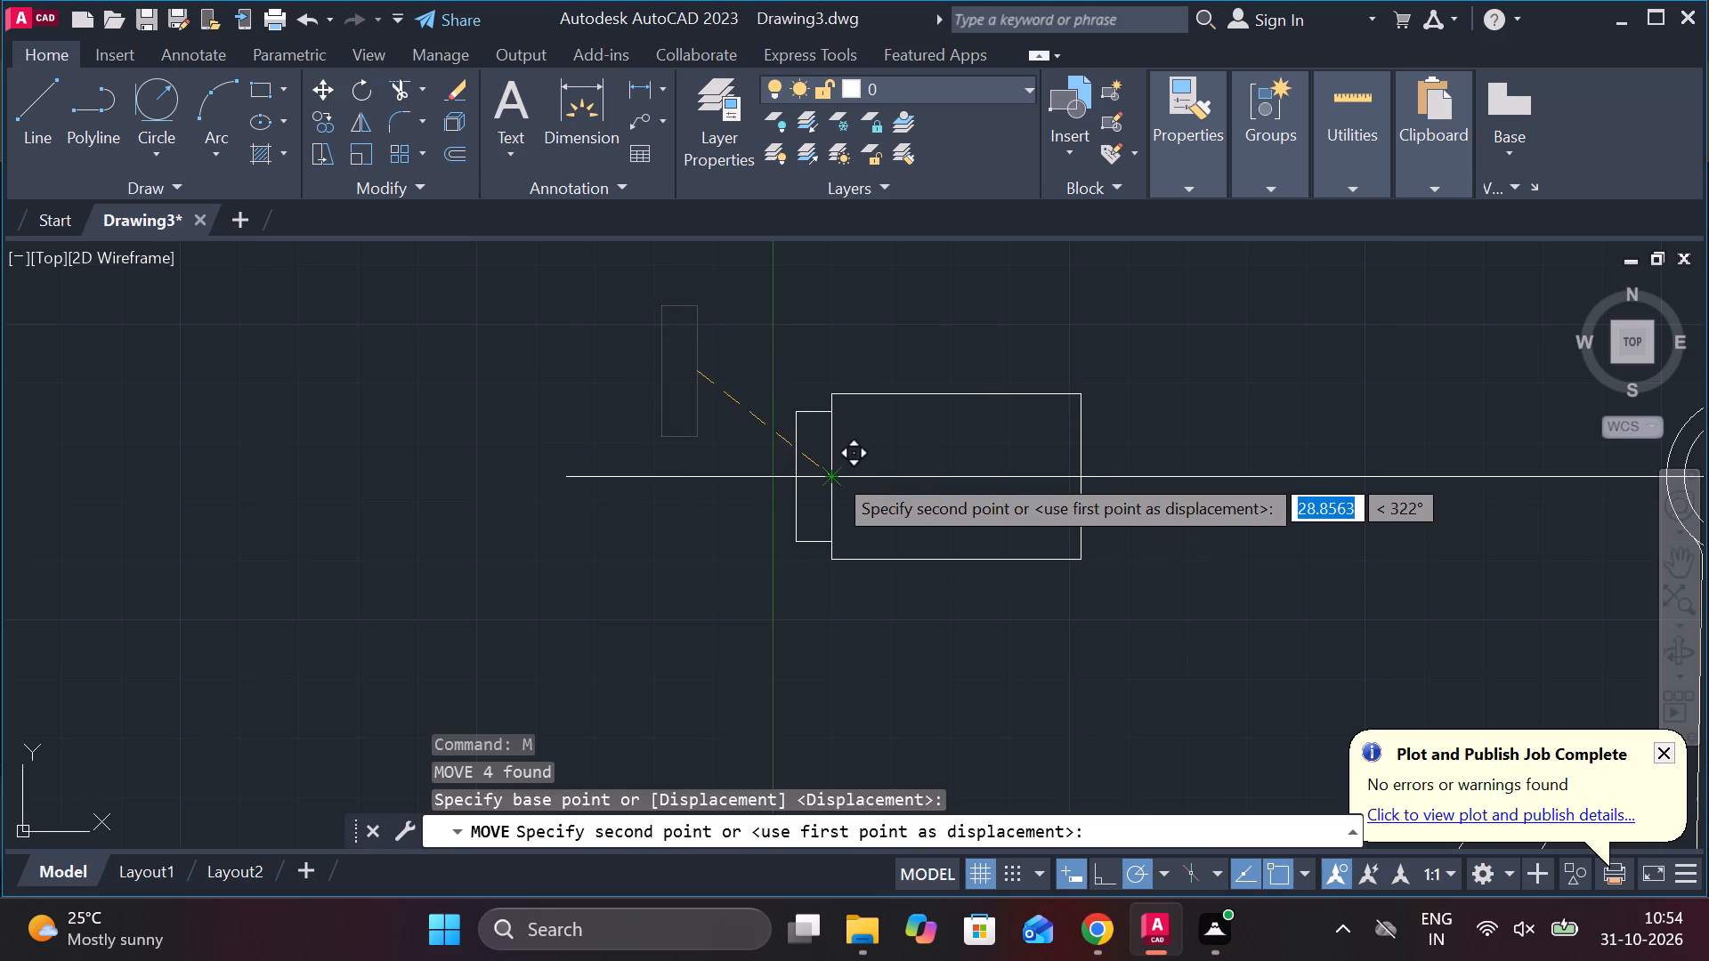
click(833, 472)
middle_drag(957, 479, 929, 476)
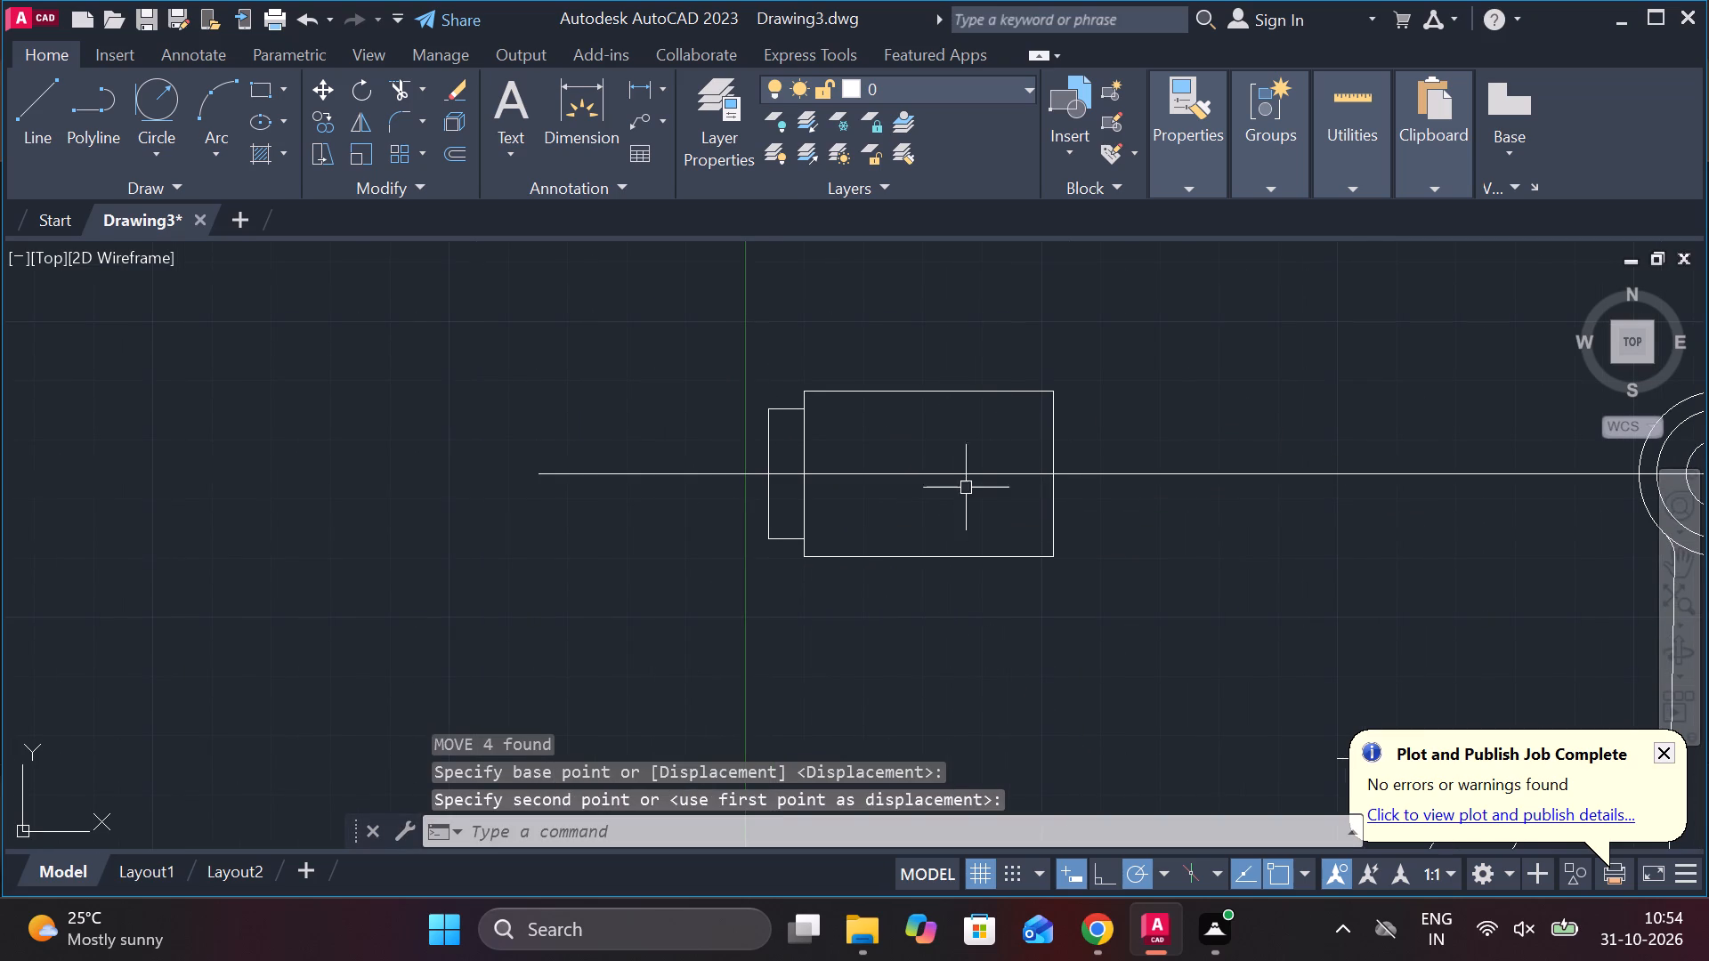
Join the four lines of the 6 by 22 rectangle into one polyline.
click(772, 461)
click(791, 408)
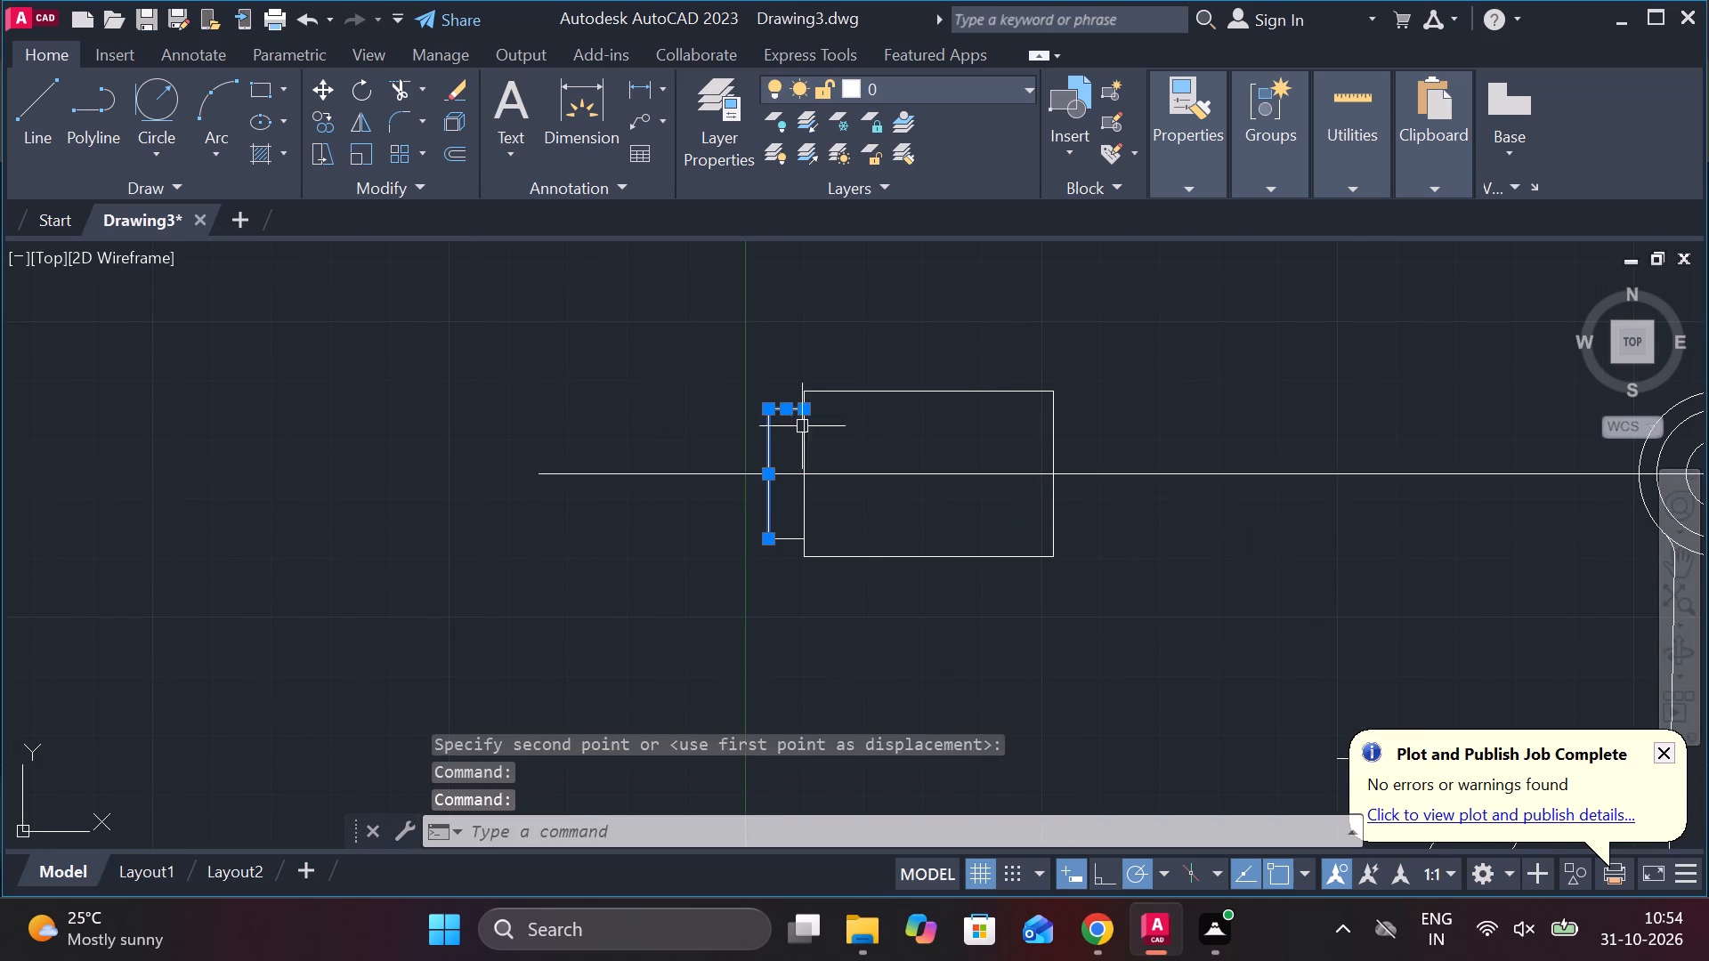
click(804, 440)
click(790, 539)
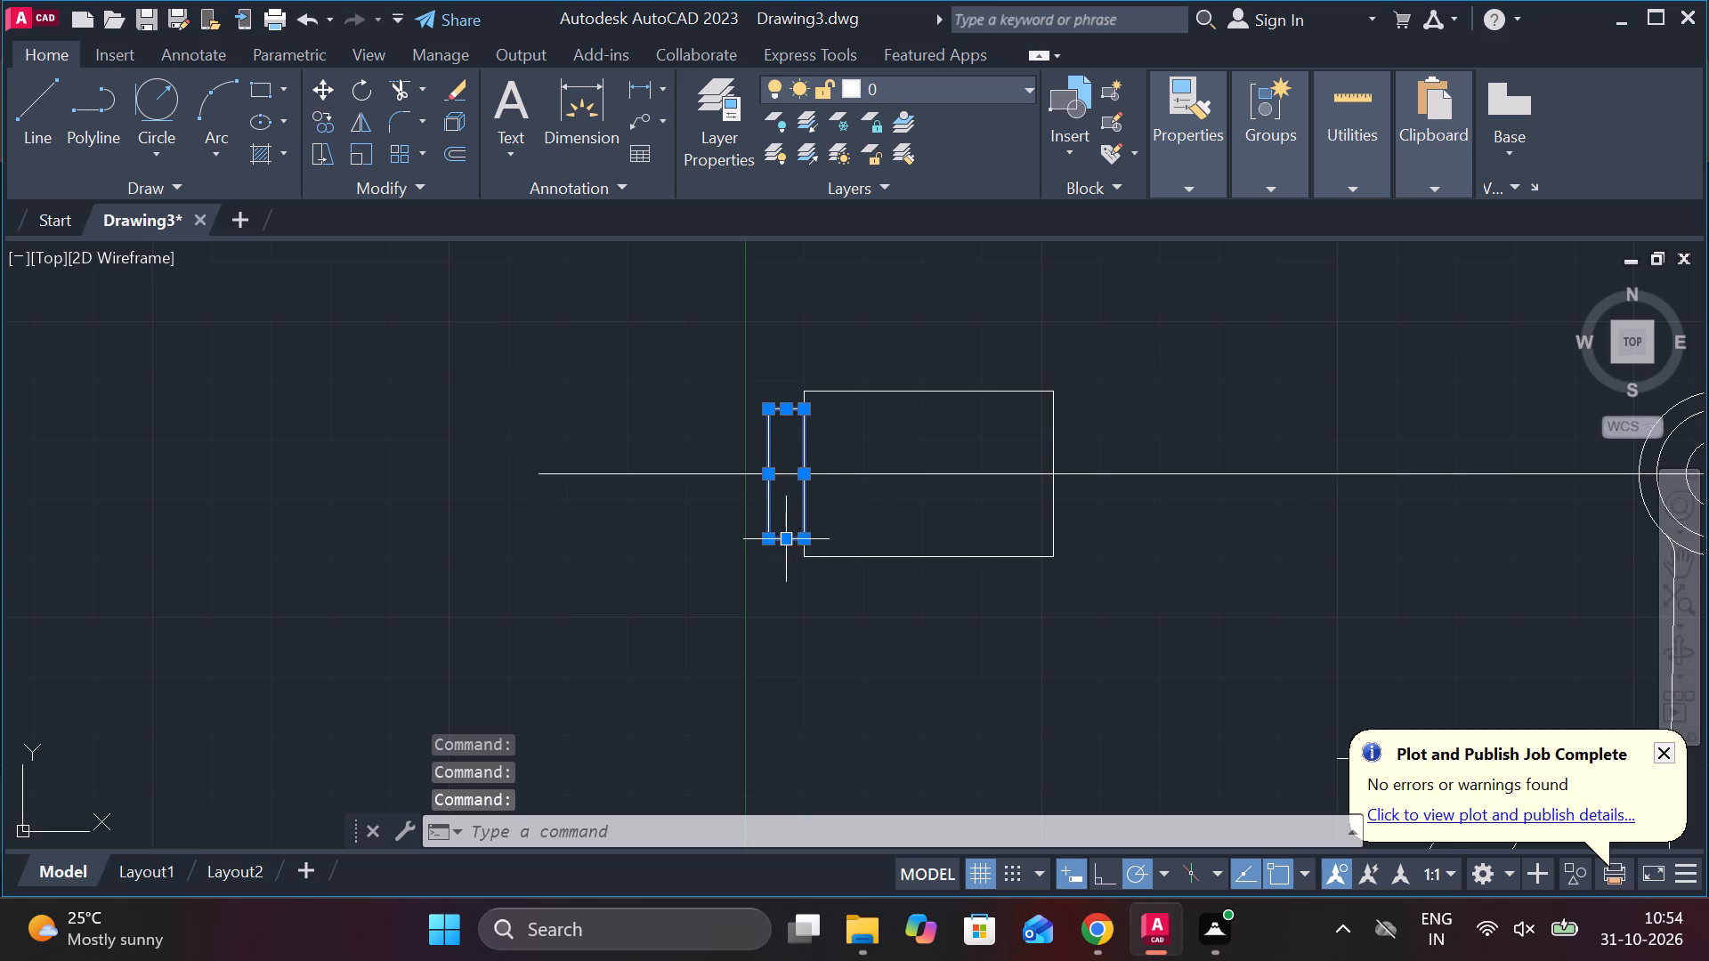
key(j)
key(Return)
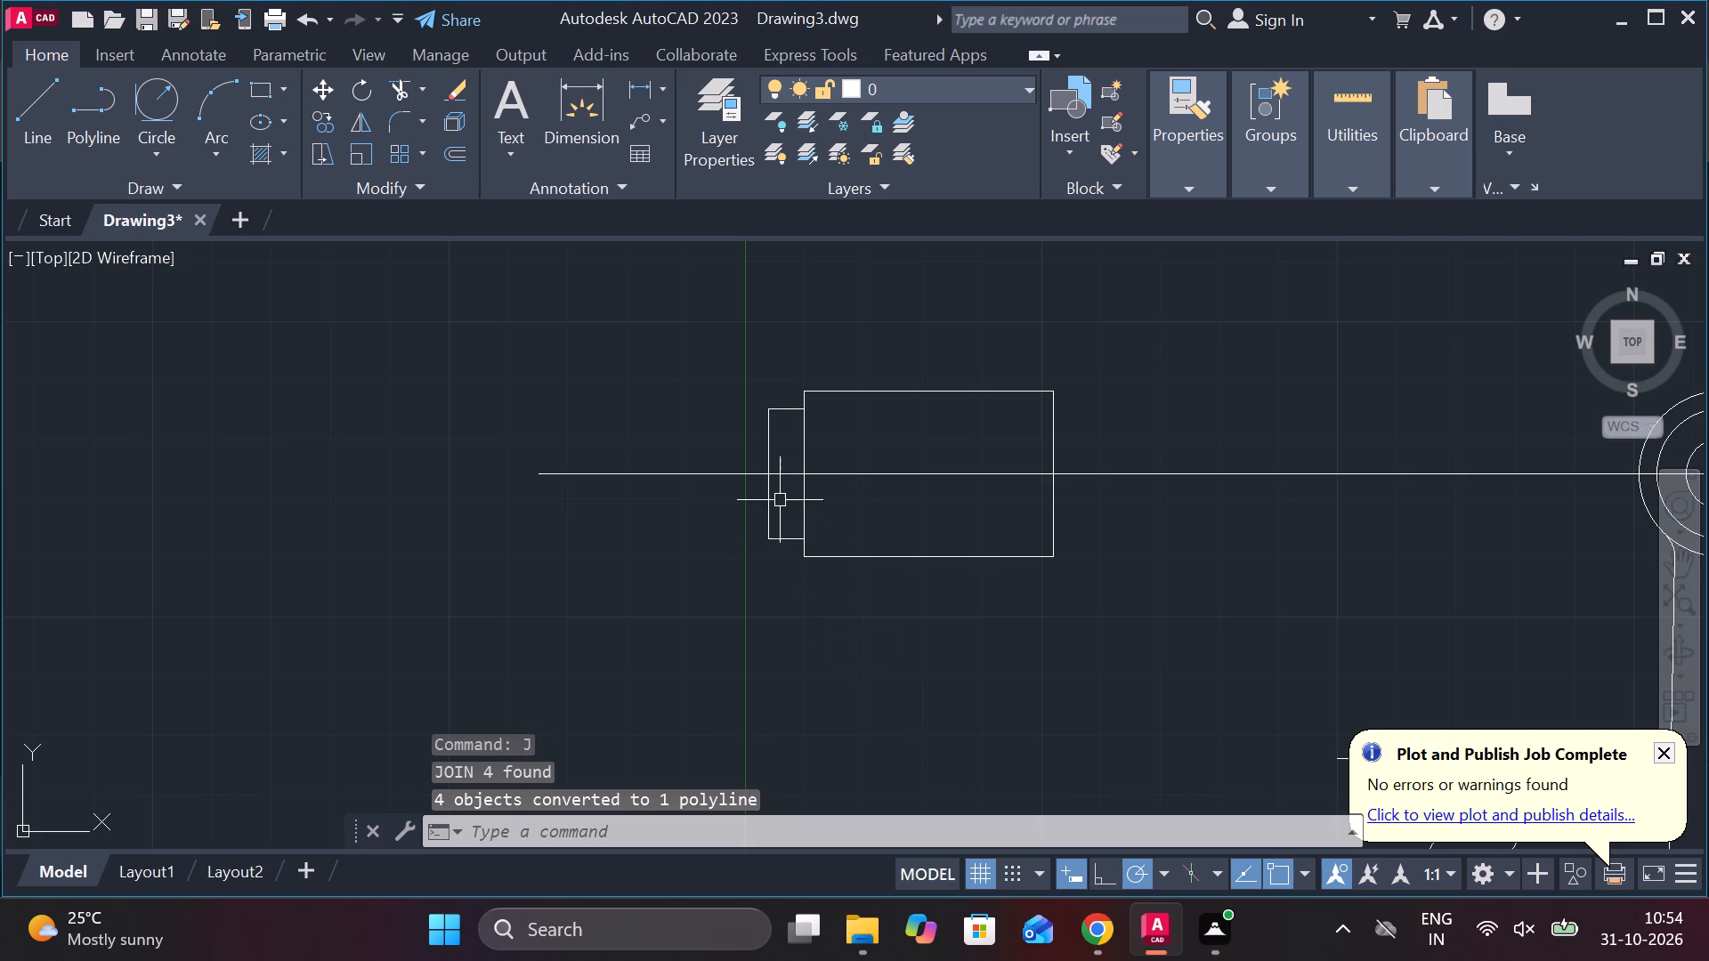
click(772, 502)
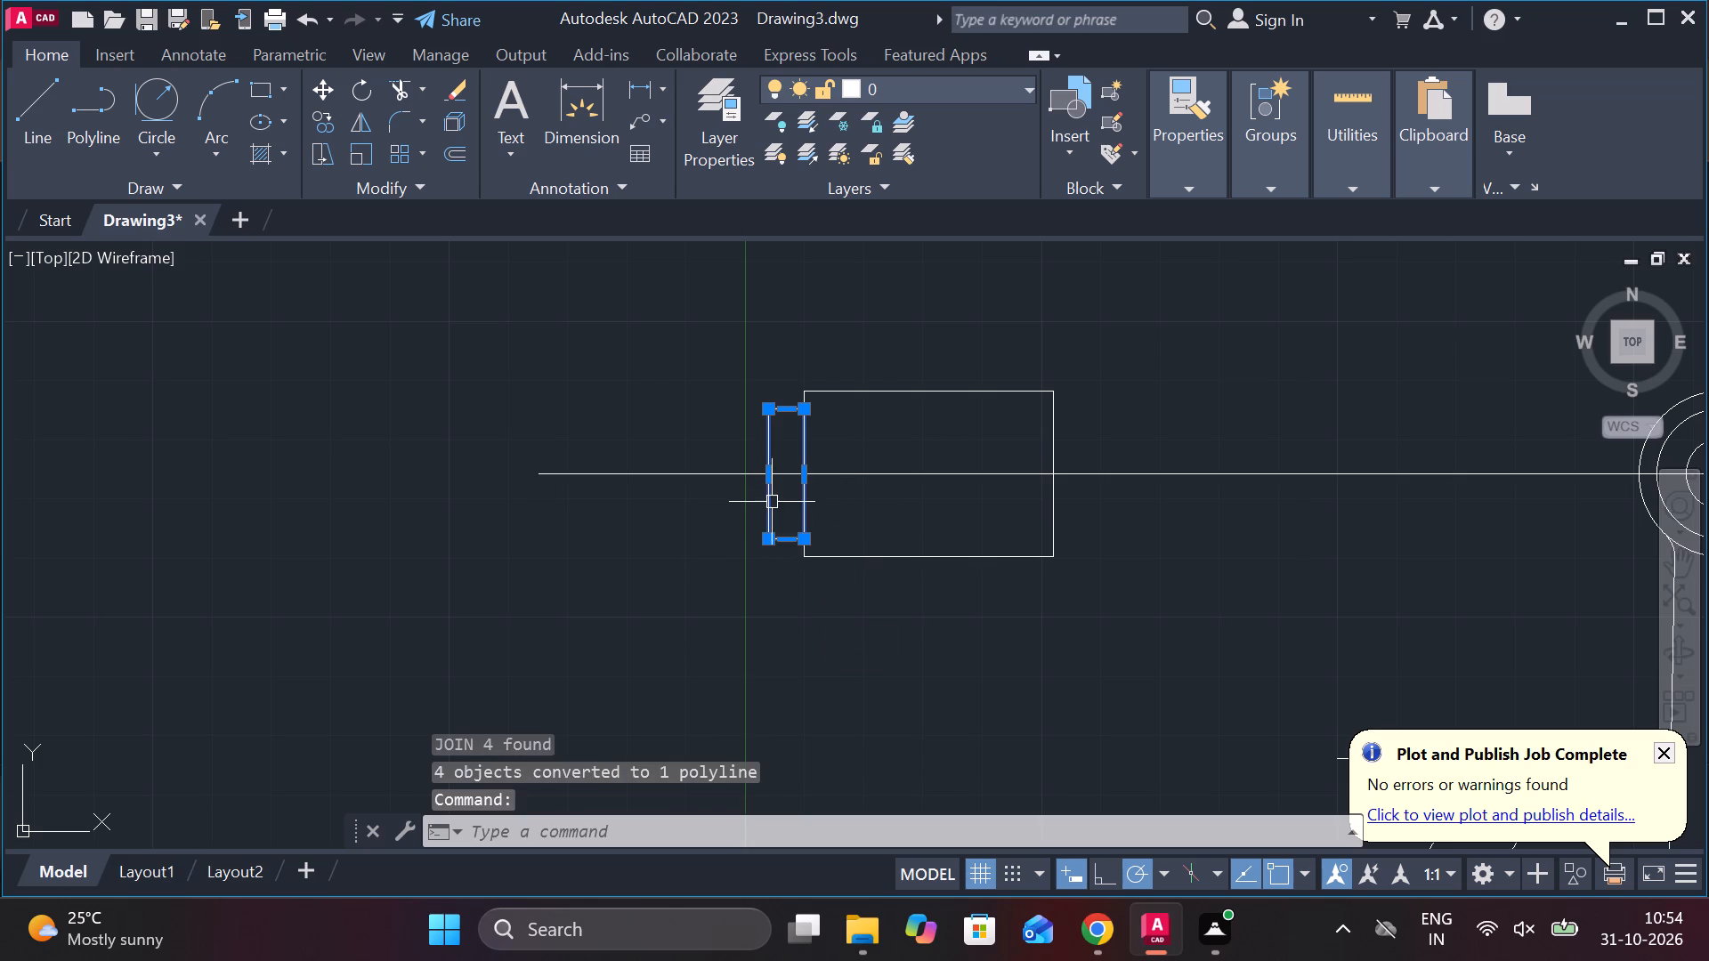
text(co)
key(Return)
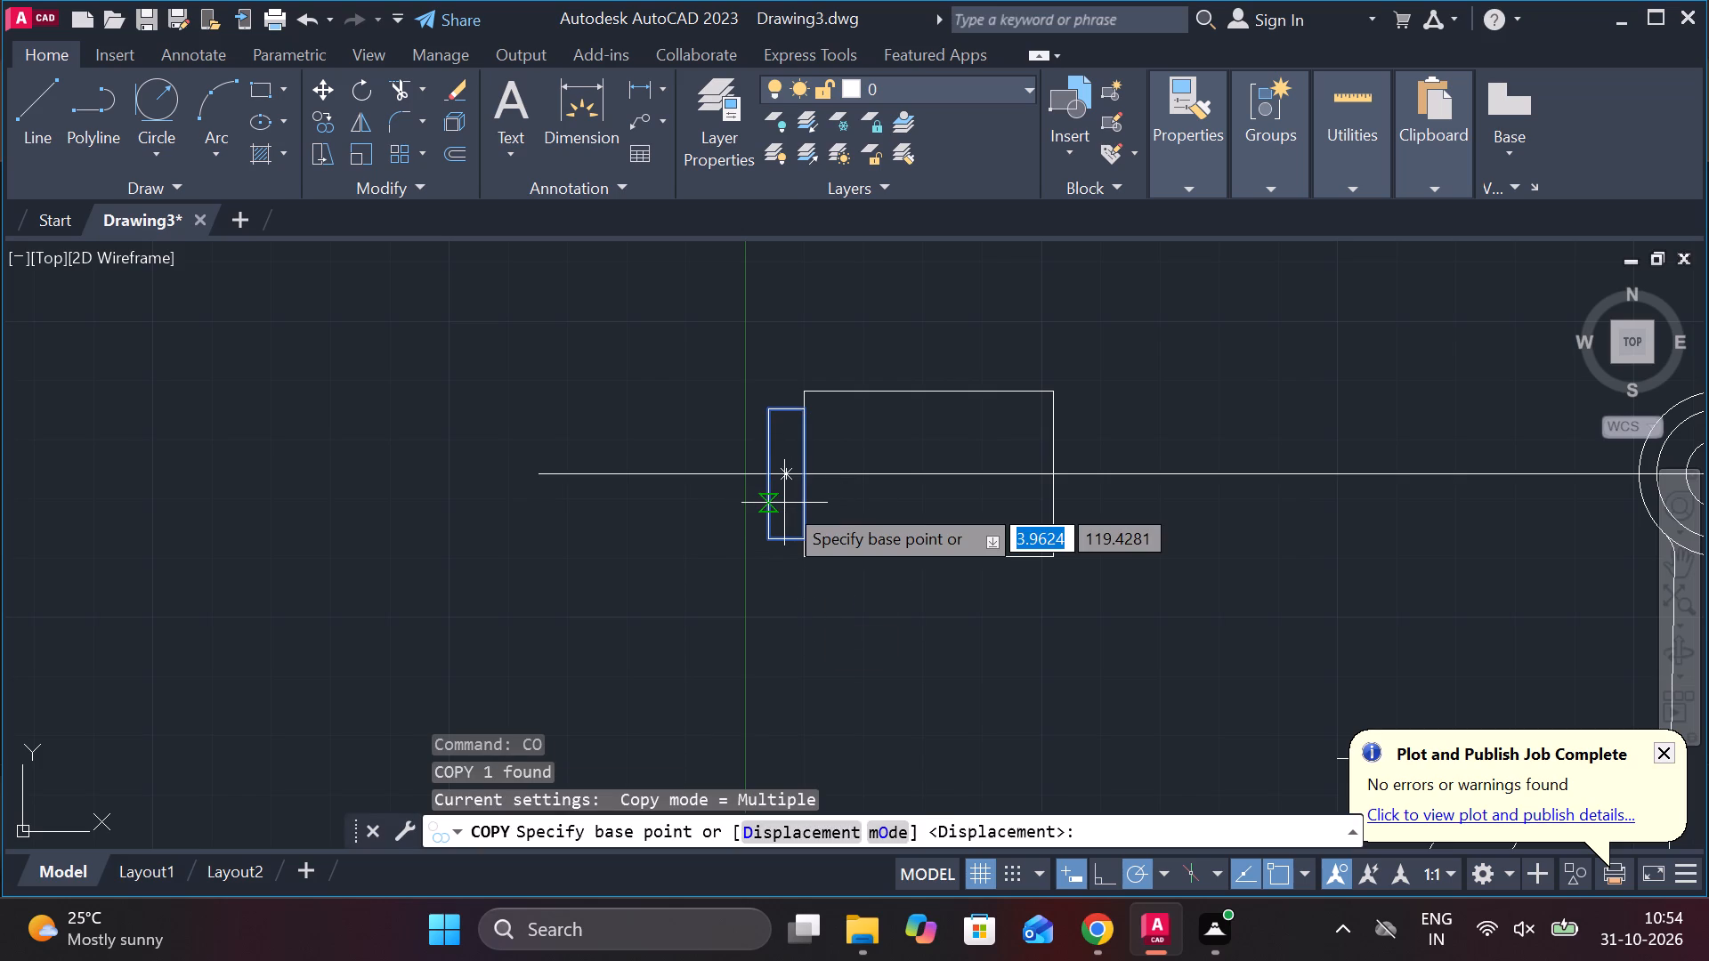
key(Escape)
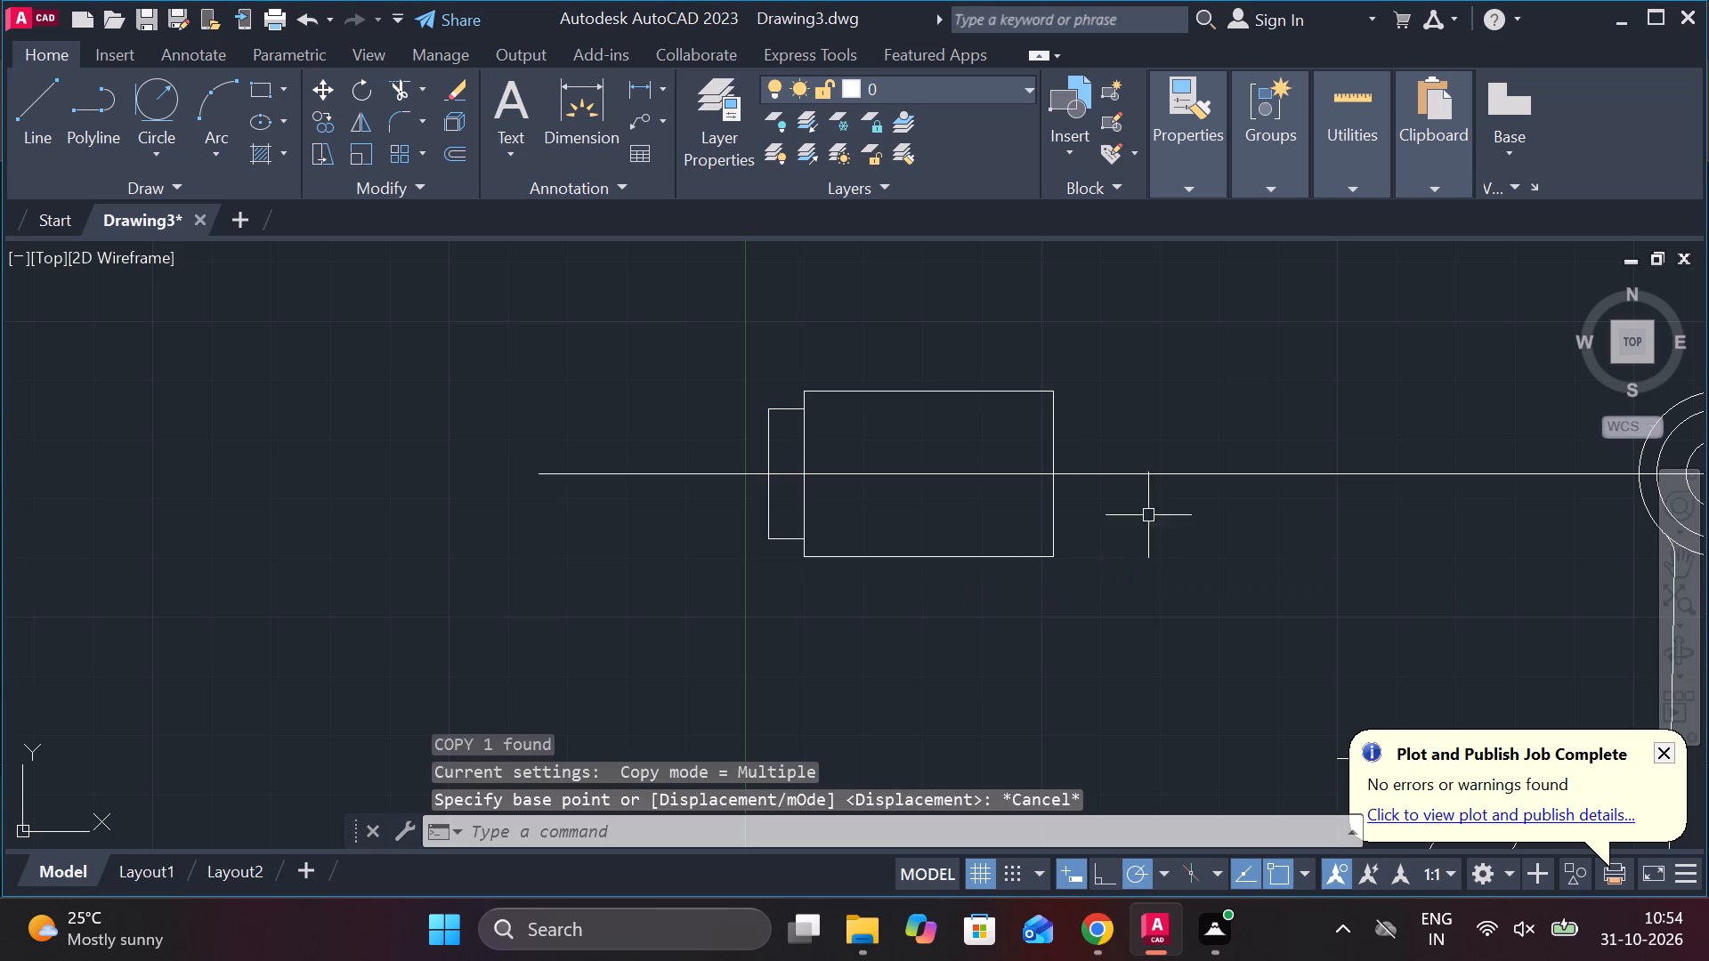
Draw a three-line stub 7 wide and 22 high on the large rectangle's right side, starting 11 above the axis.
key(l)
key(Return)
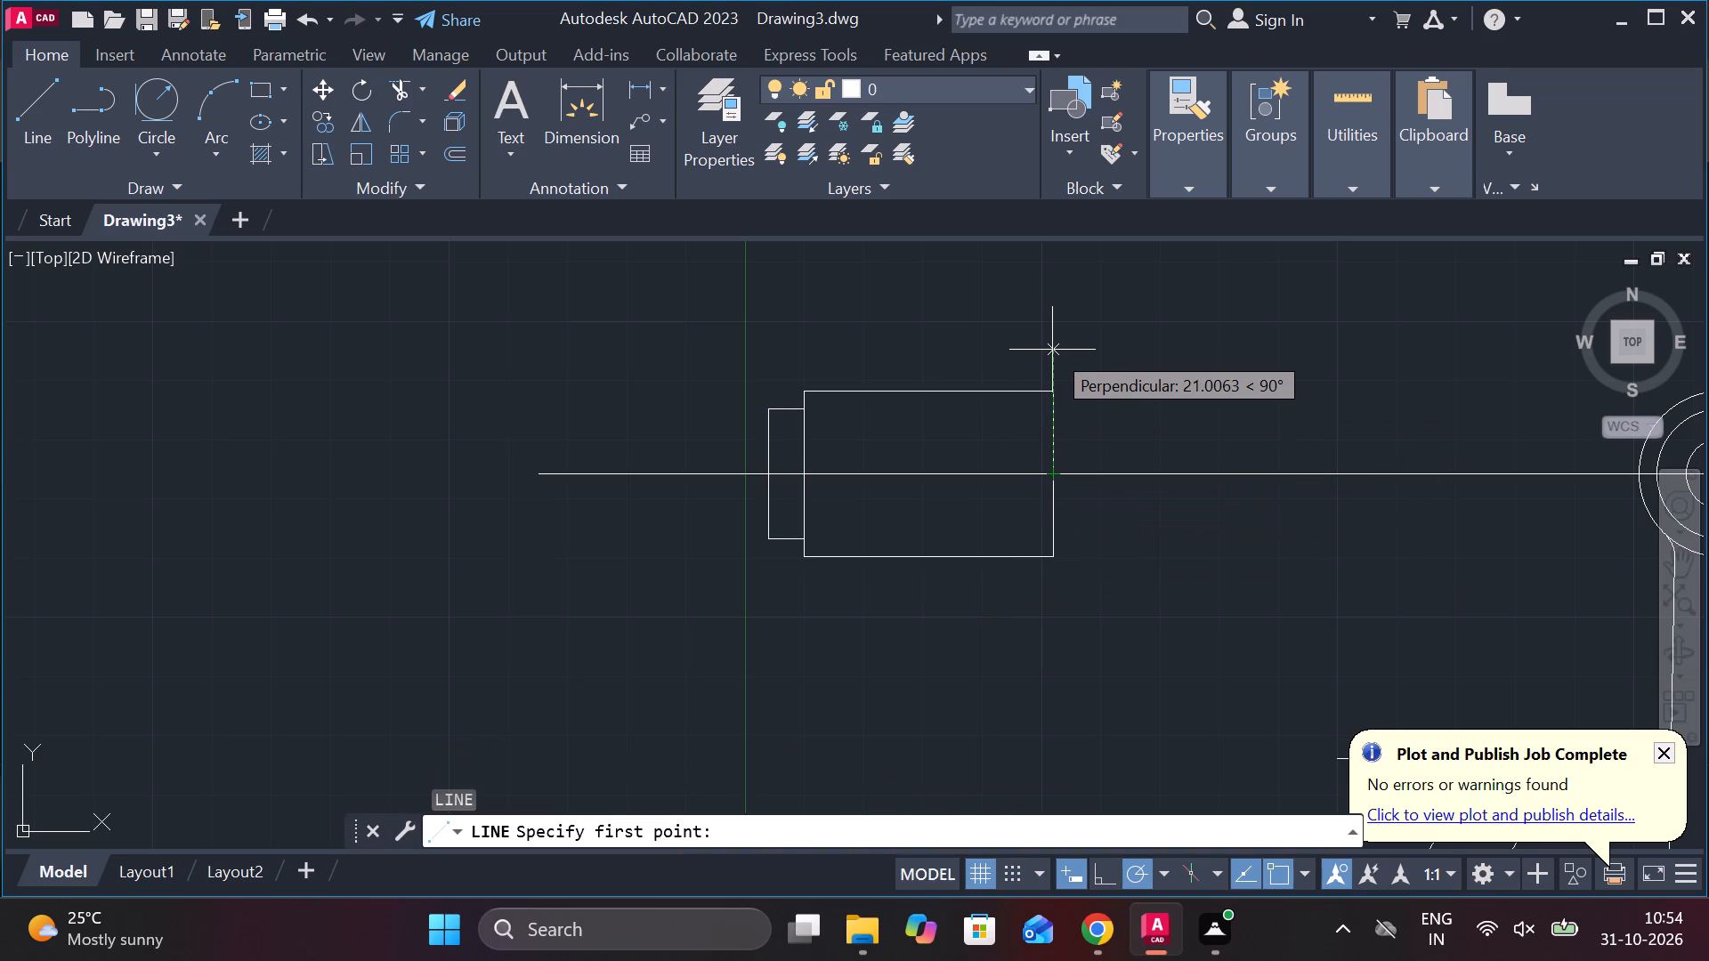
text(11)
key(space)
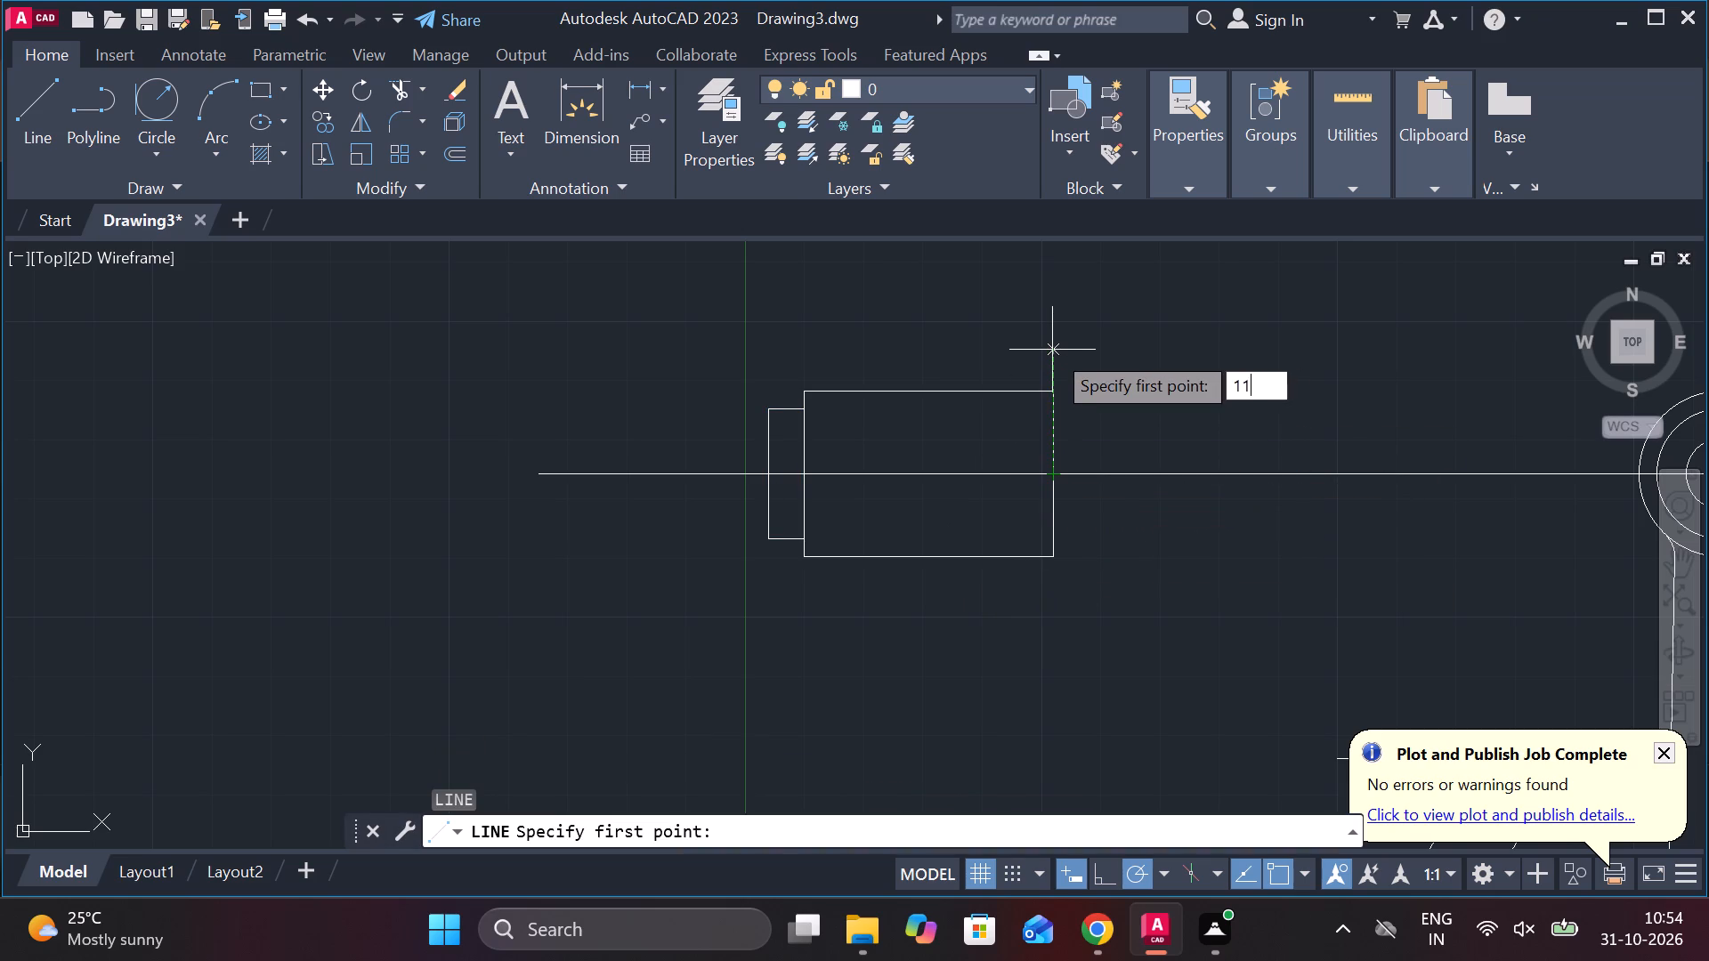
text(7)
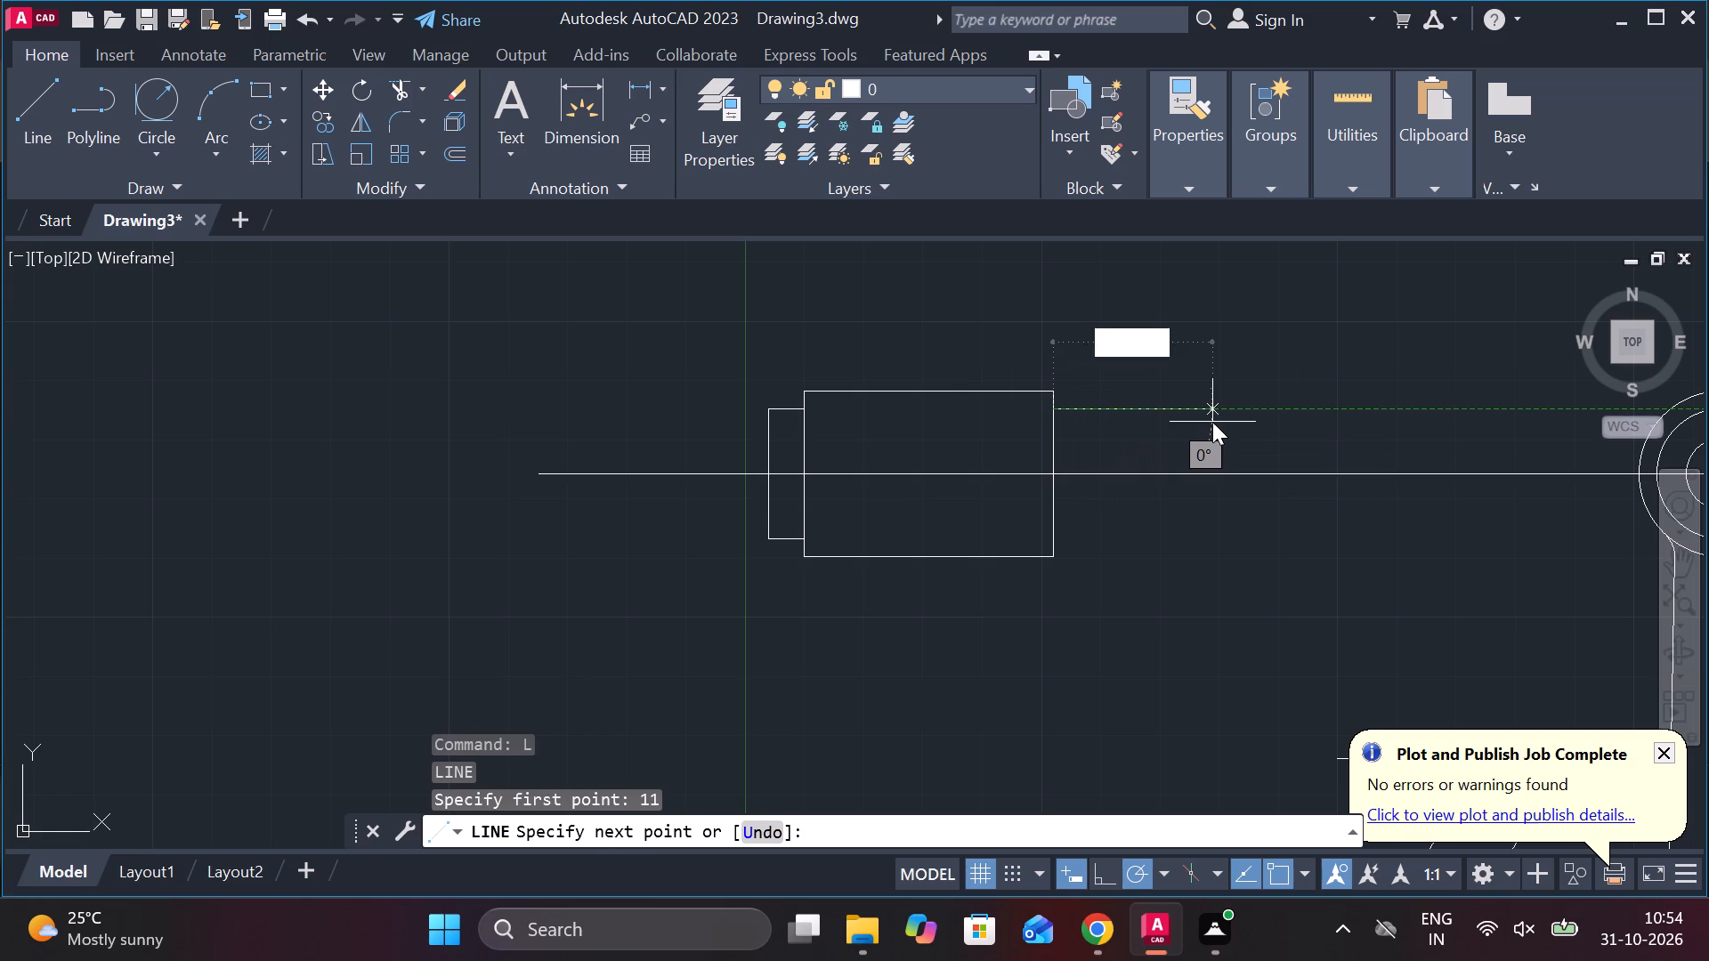
key(space)
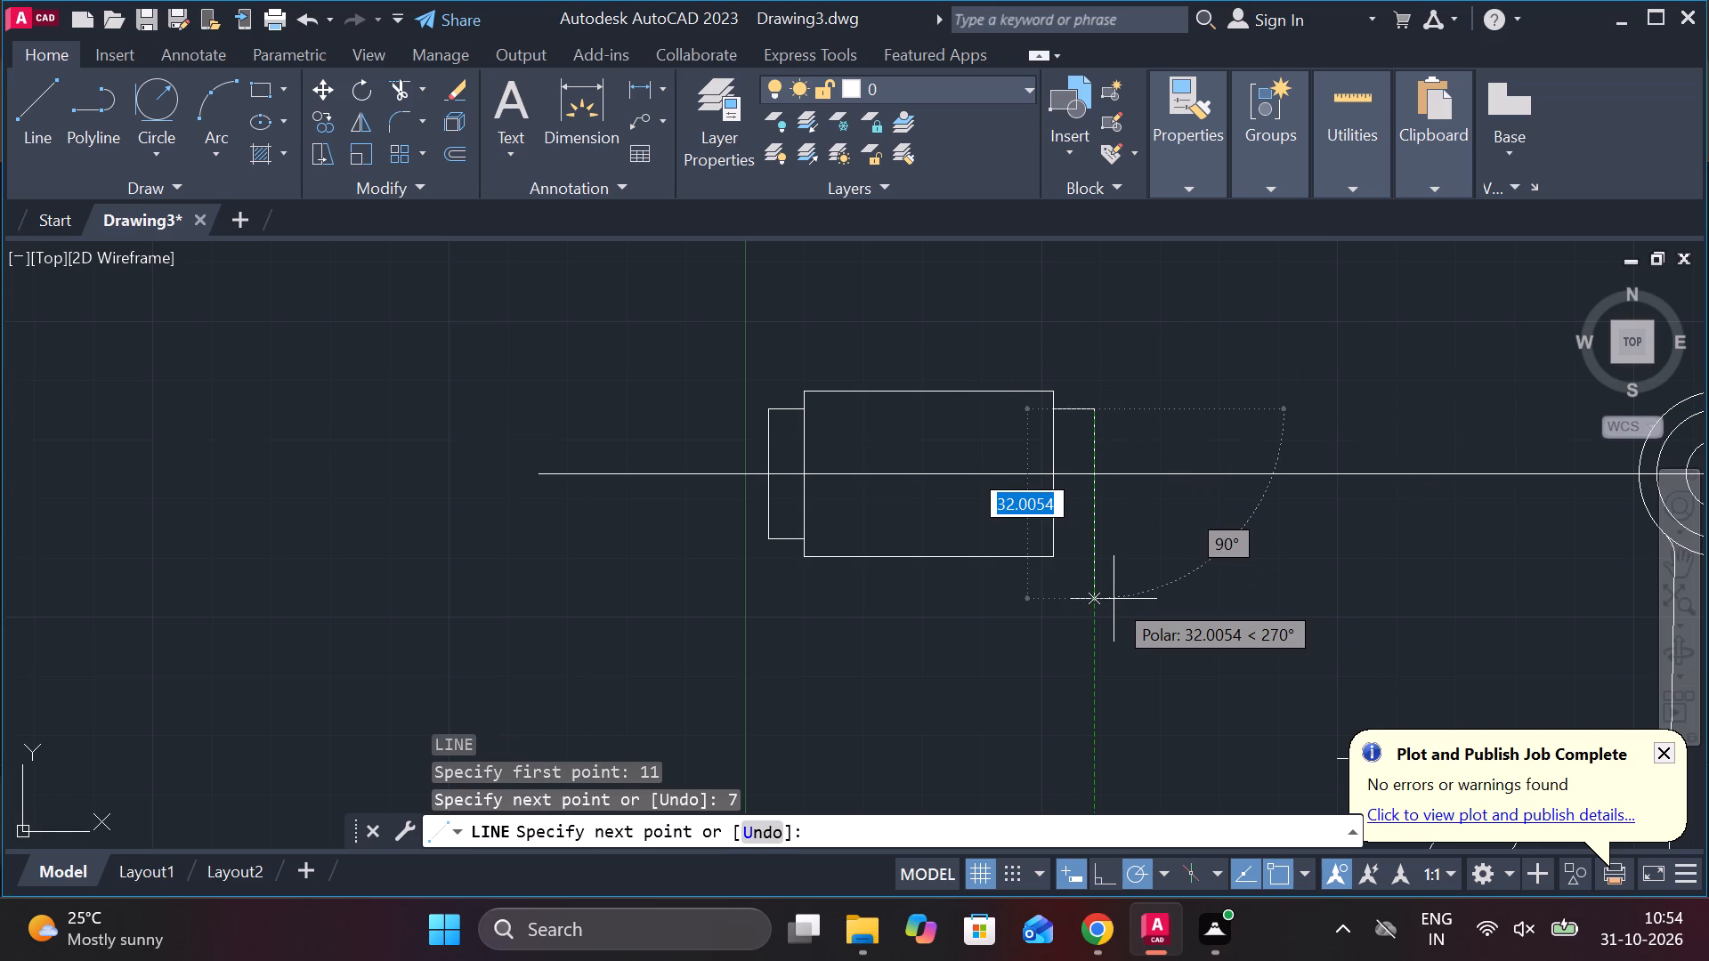
text(22)
key(space)
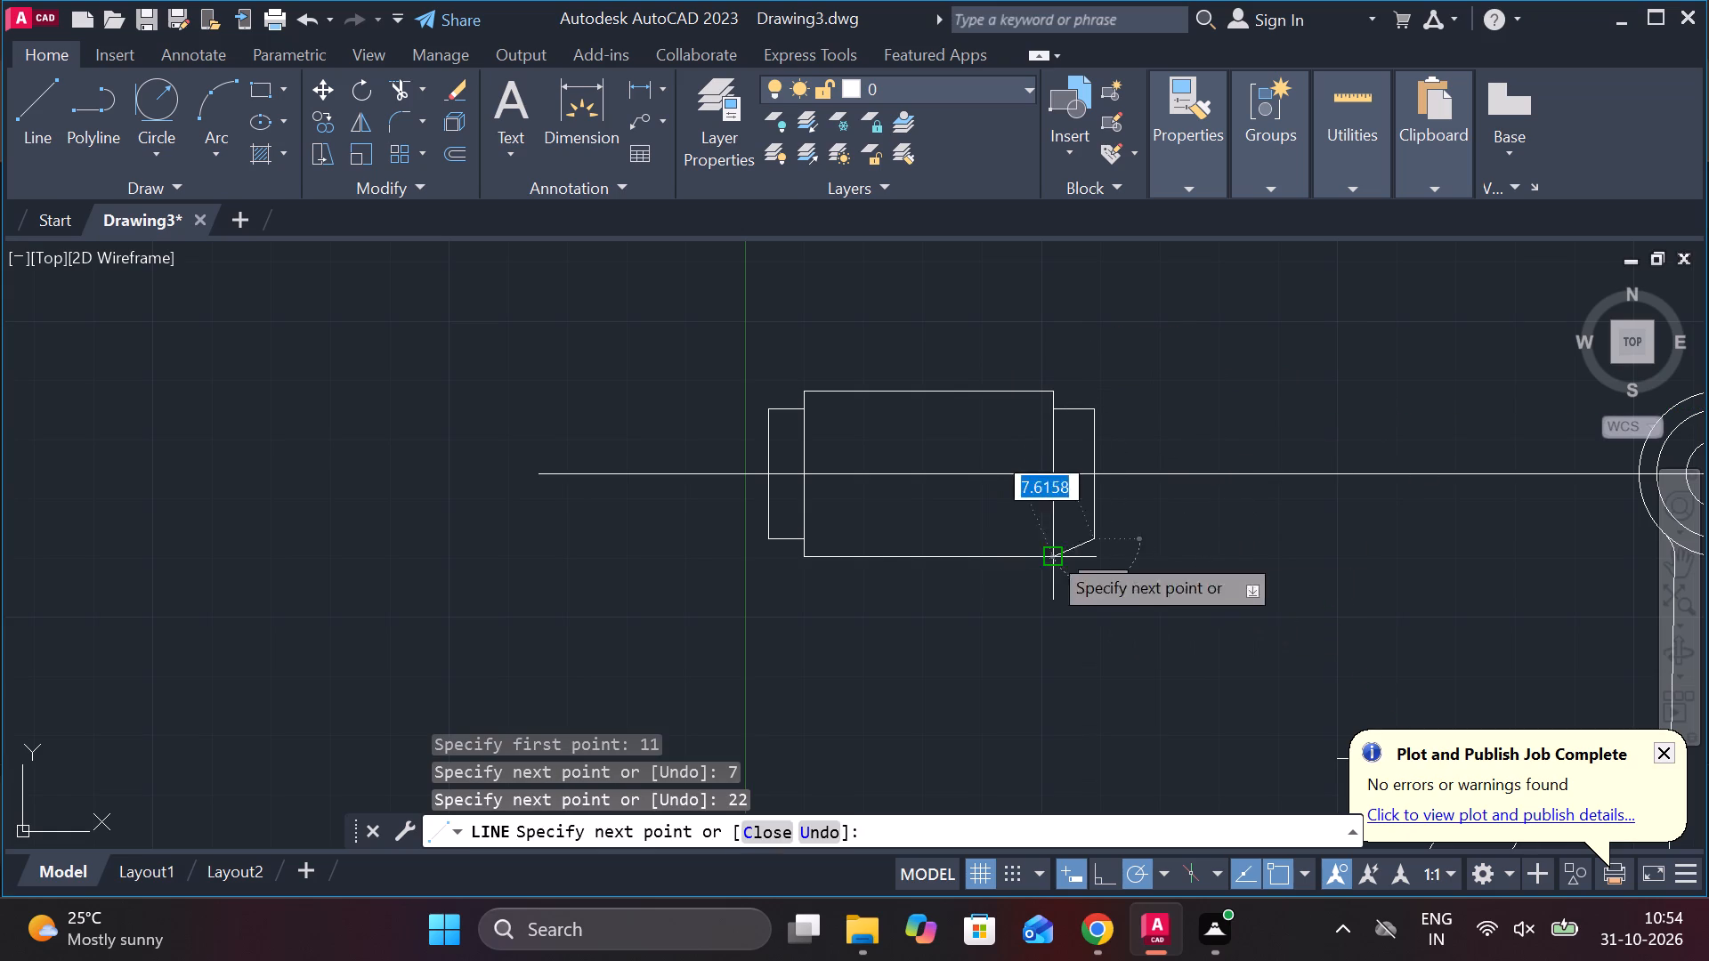
click(1040, 524)
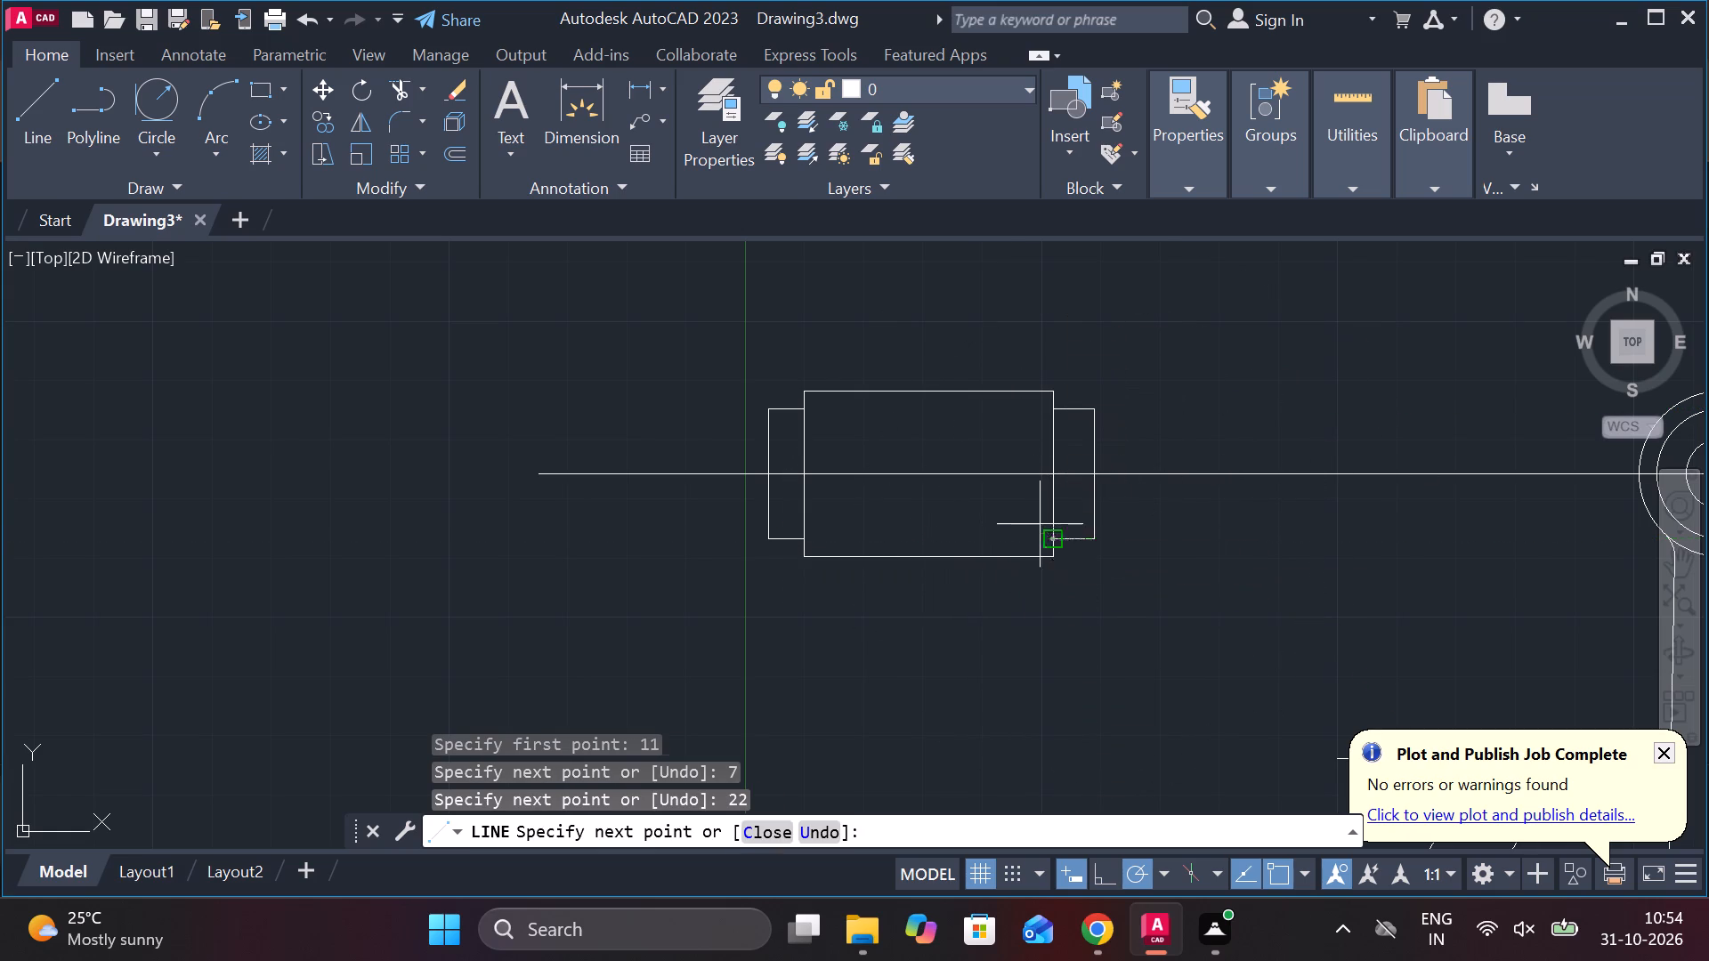
key(Escape)
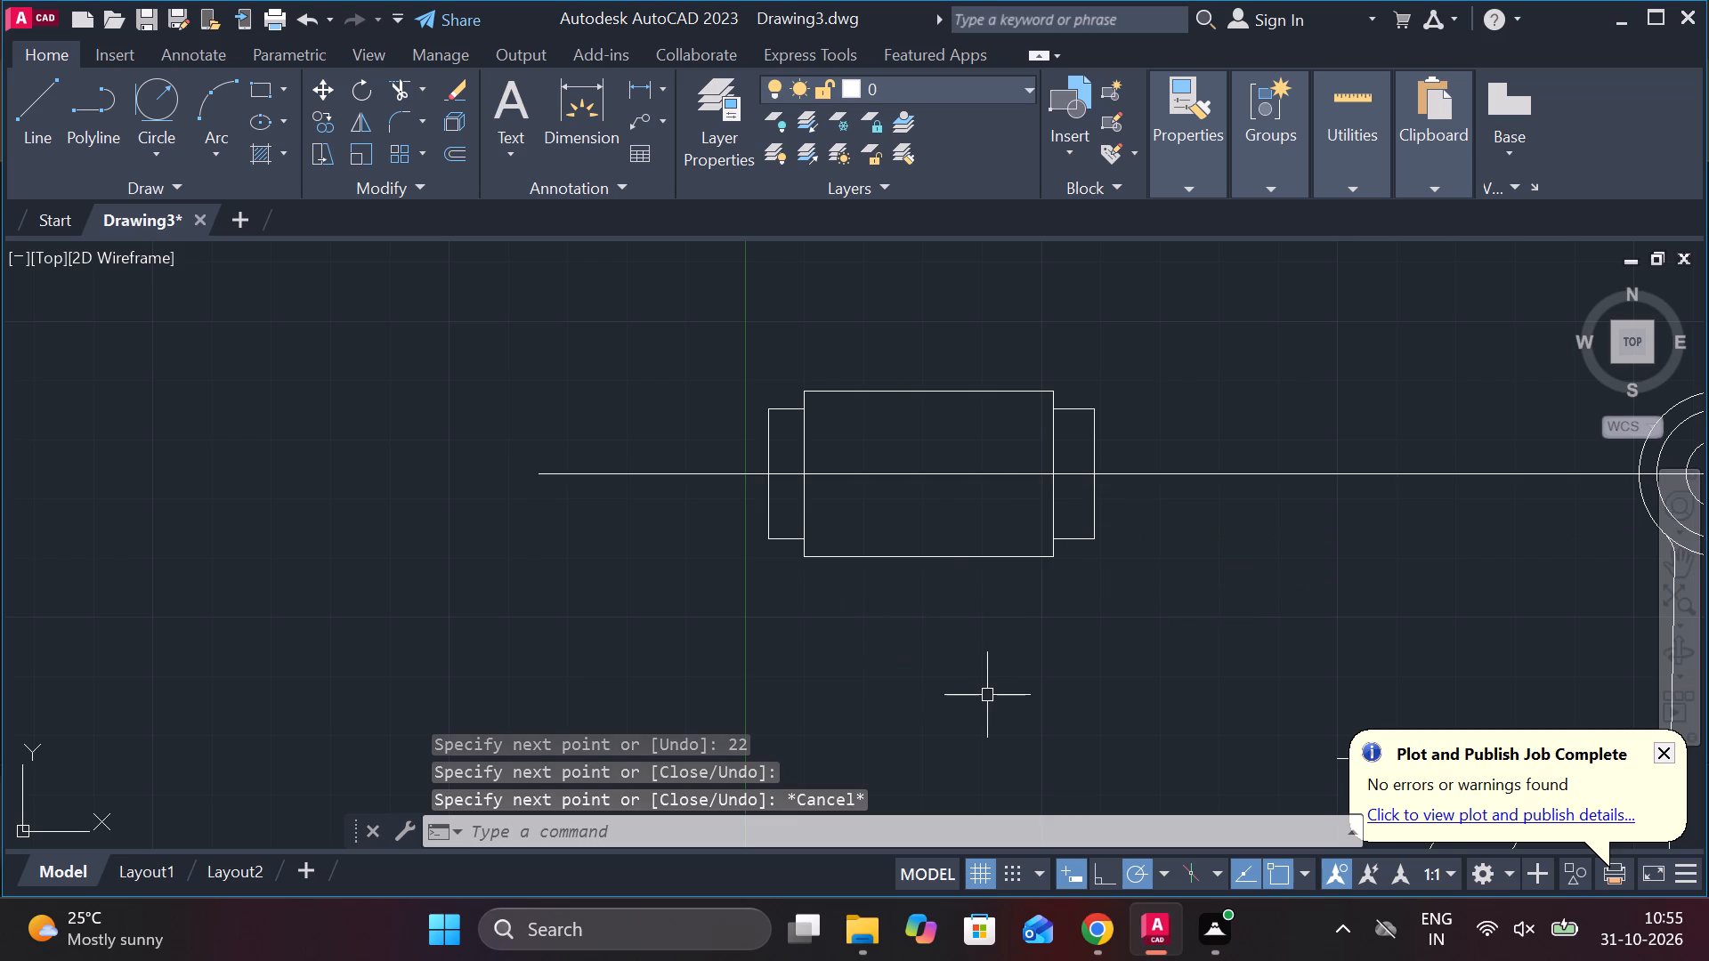
Start a line on the horizontal axis from the outer side of the 7-wide stub, heading left across the side view.
middle_drag(947, 658, 974, 661)
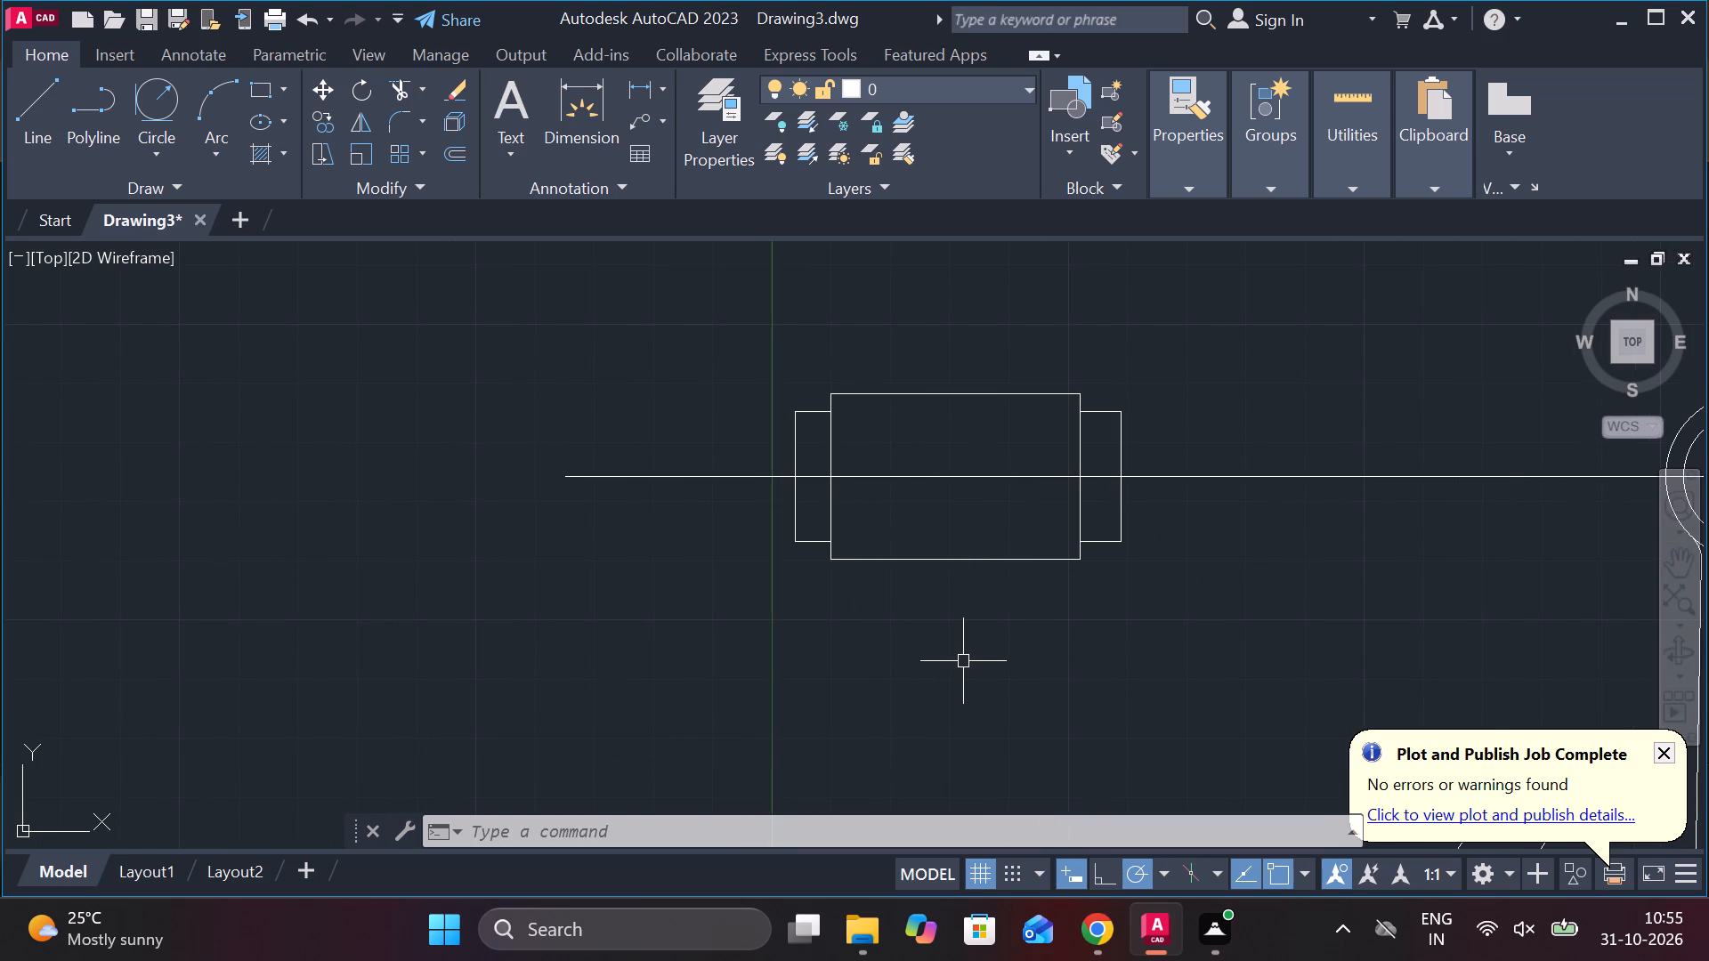
key(l)
key(Return)
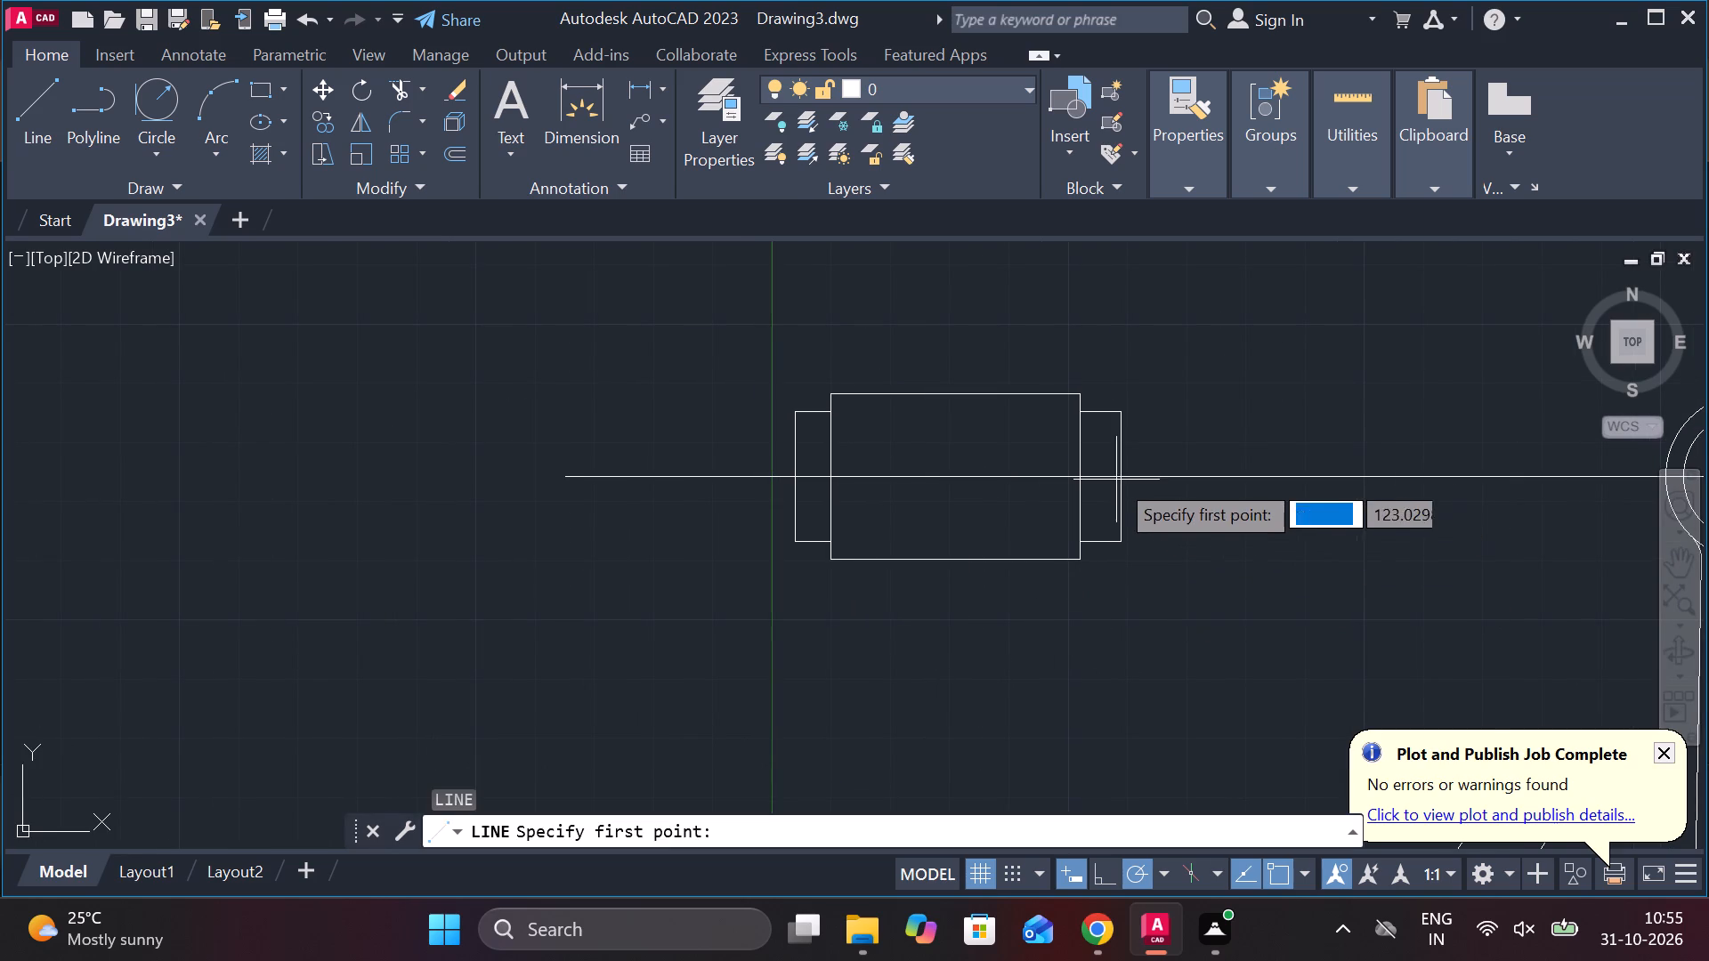
click(1114, 476)
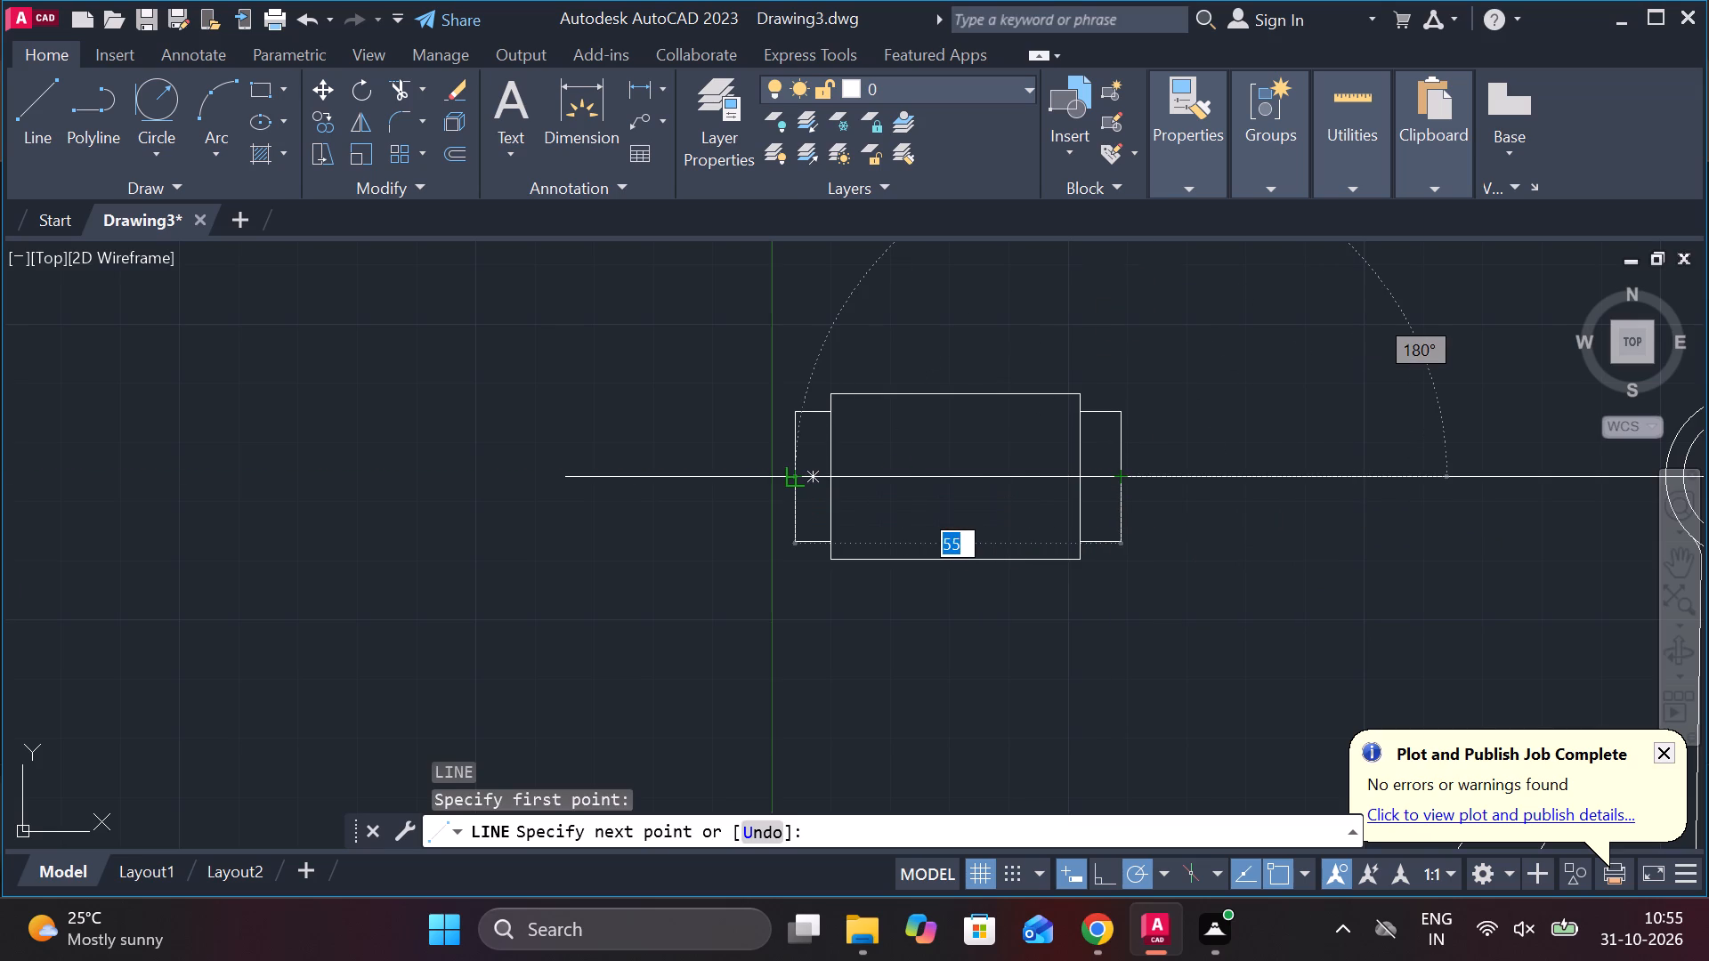
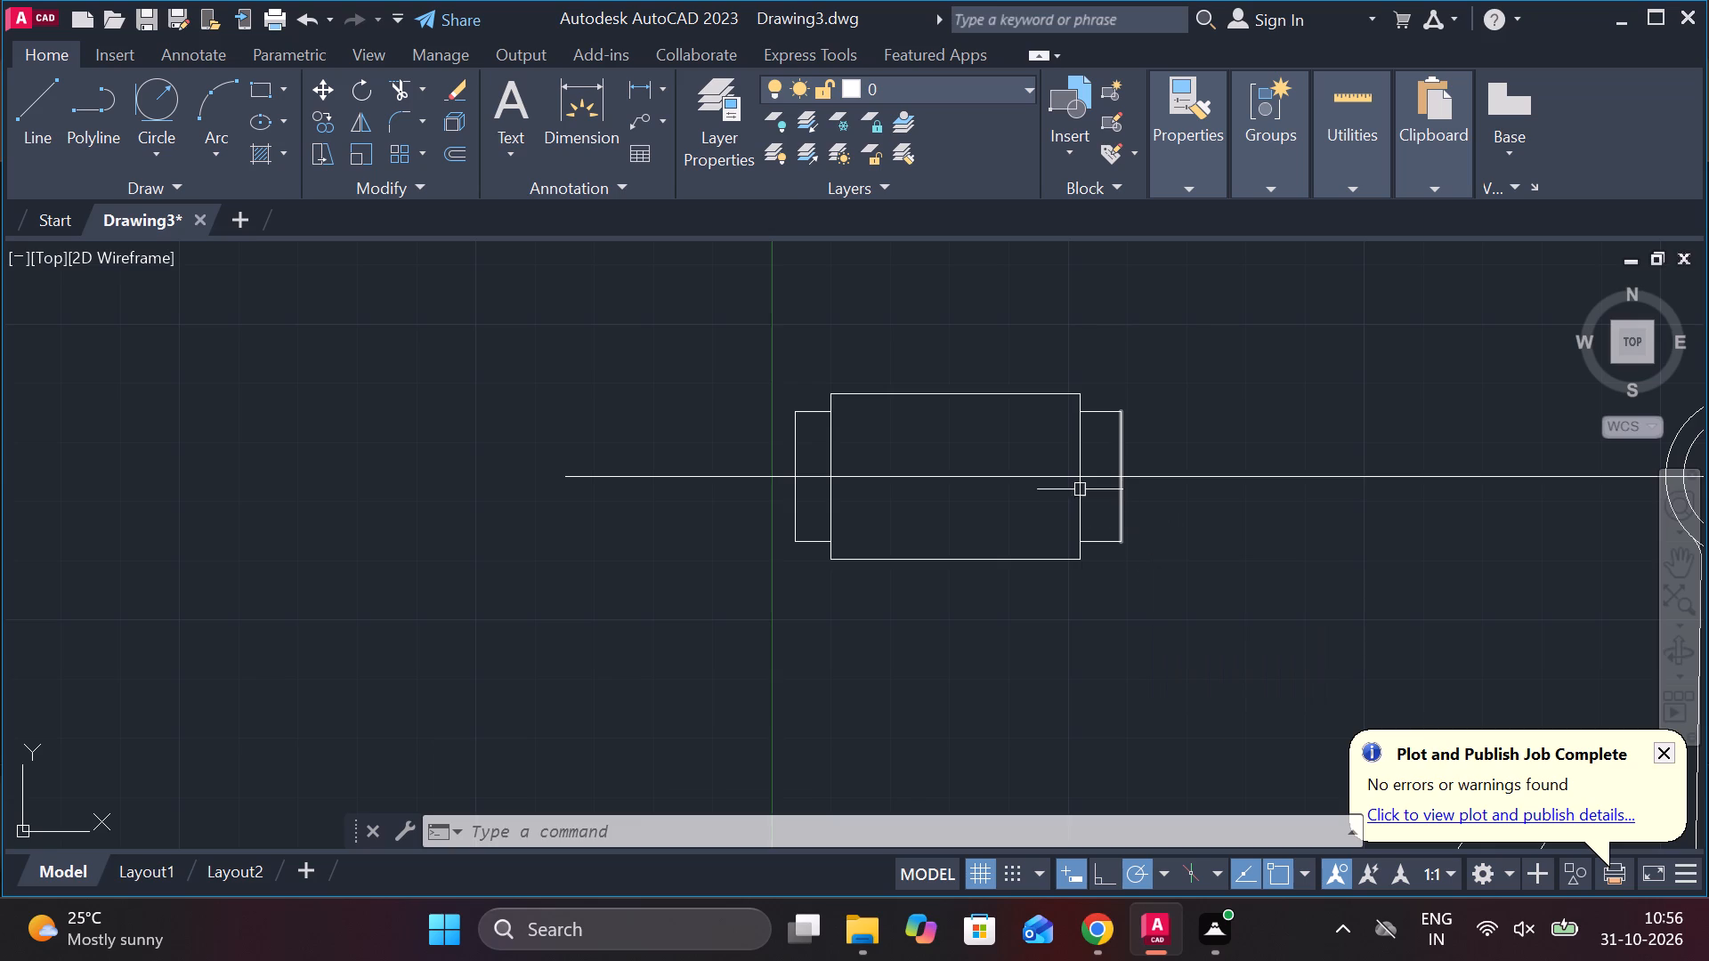
Measure the side view's overall width between the outer upper corners of the two 22-high stubs.
click(635, 94)
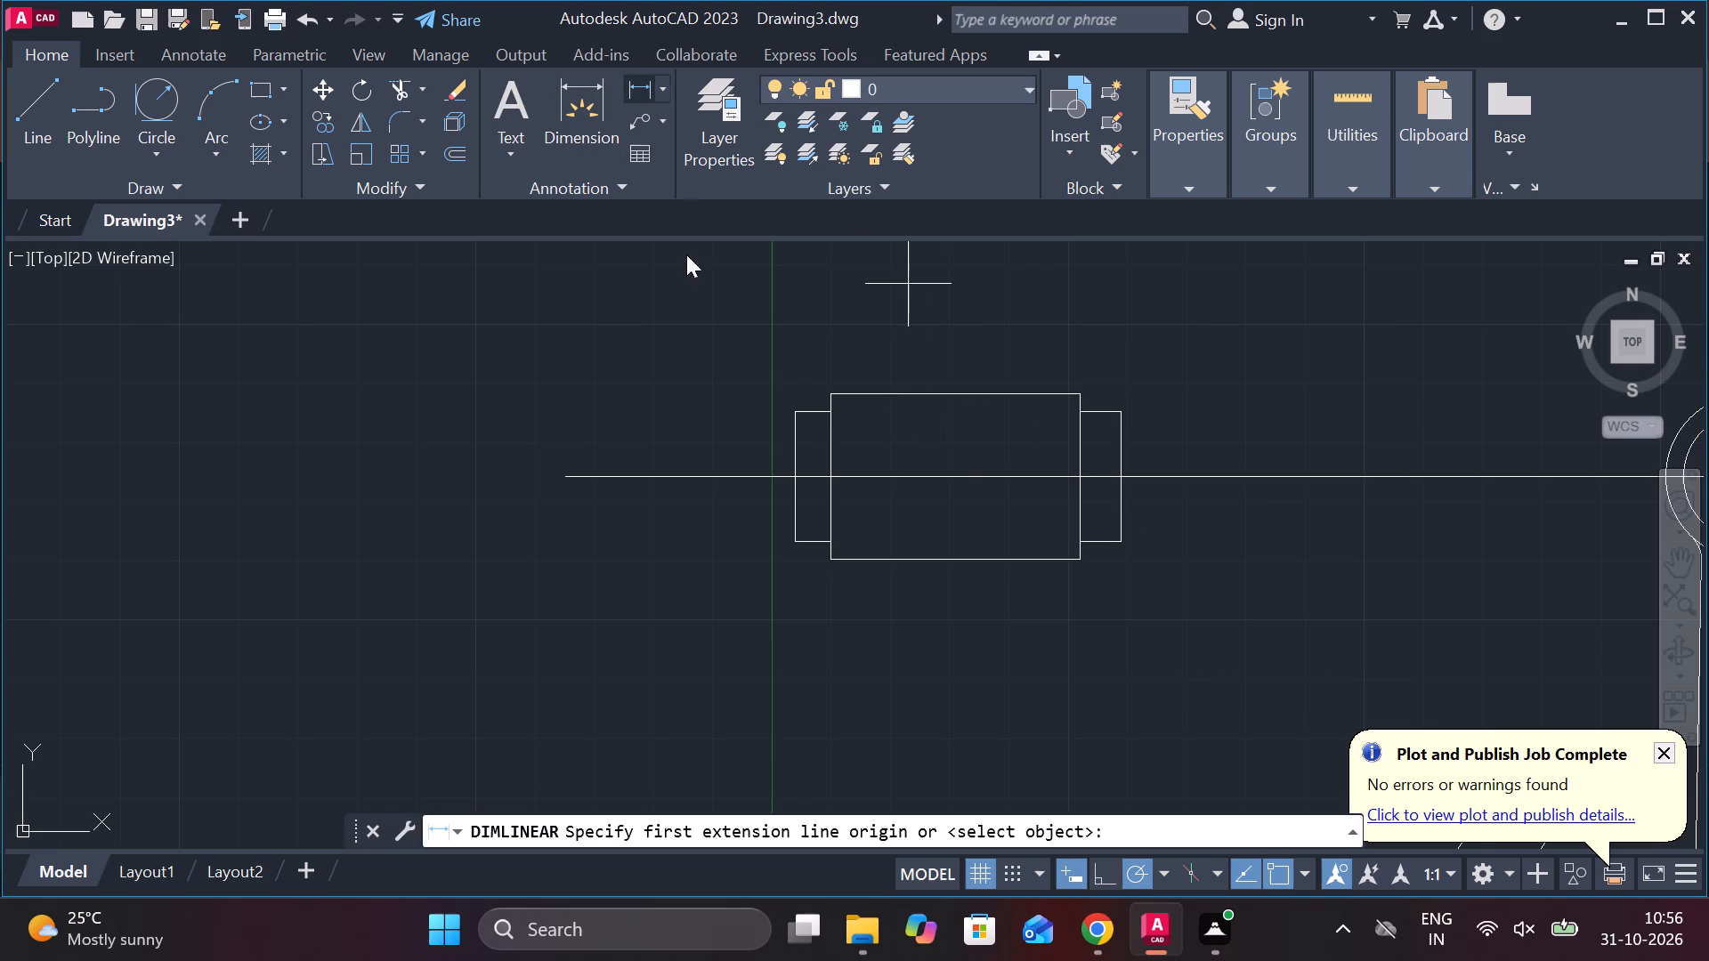
click(842, 480)
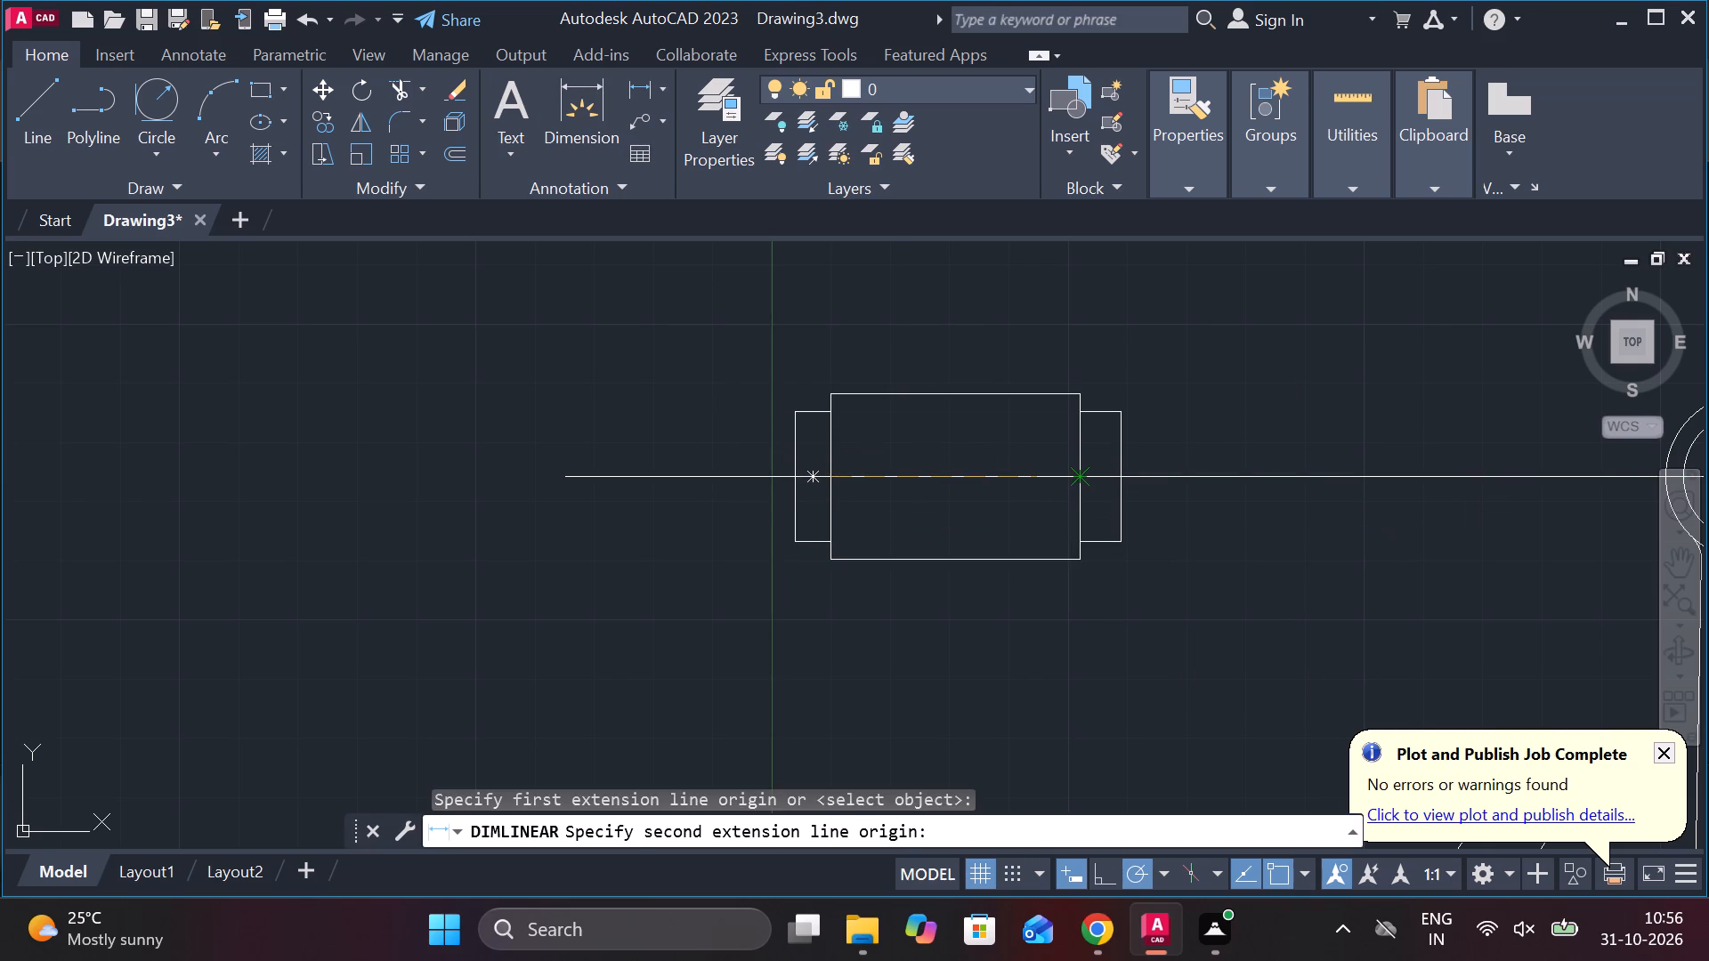
key(Escape)
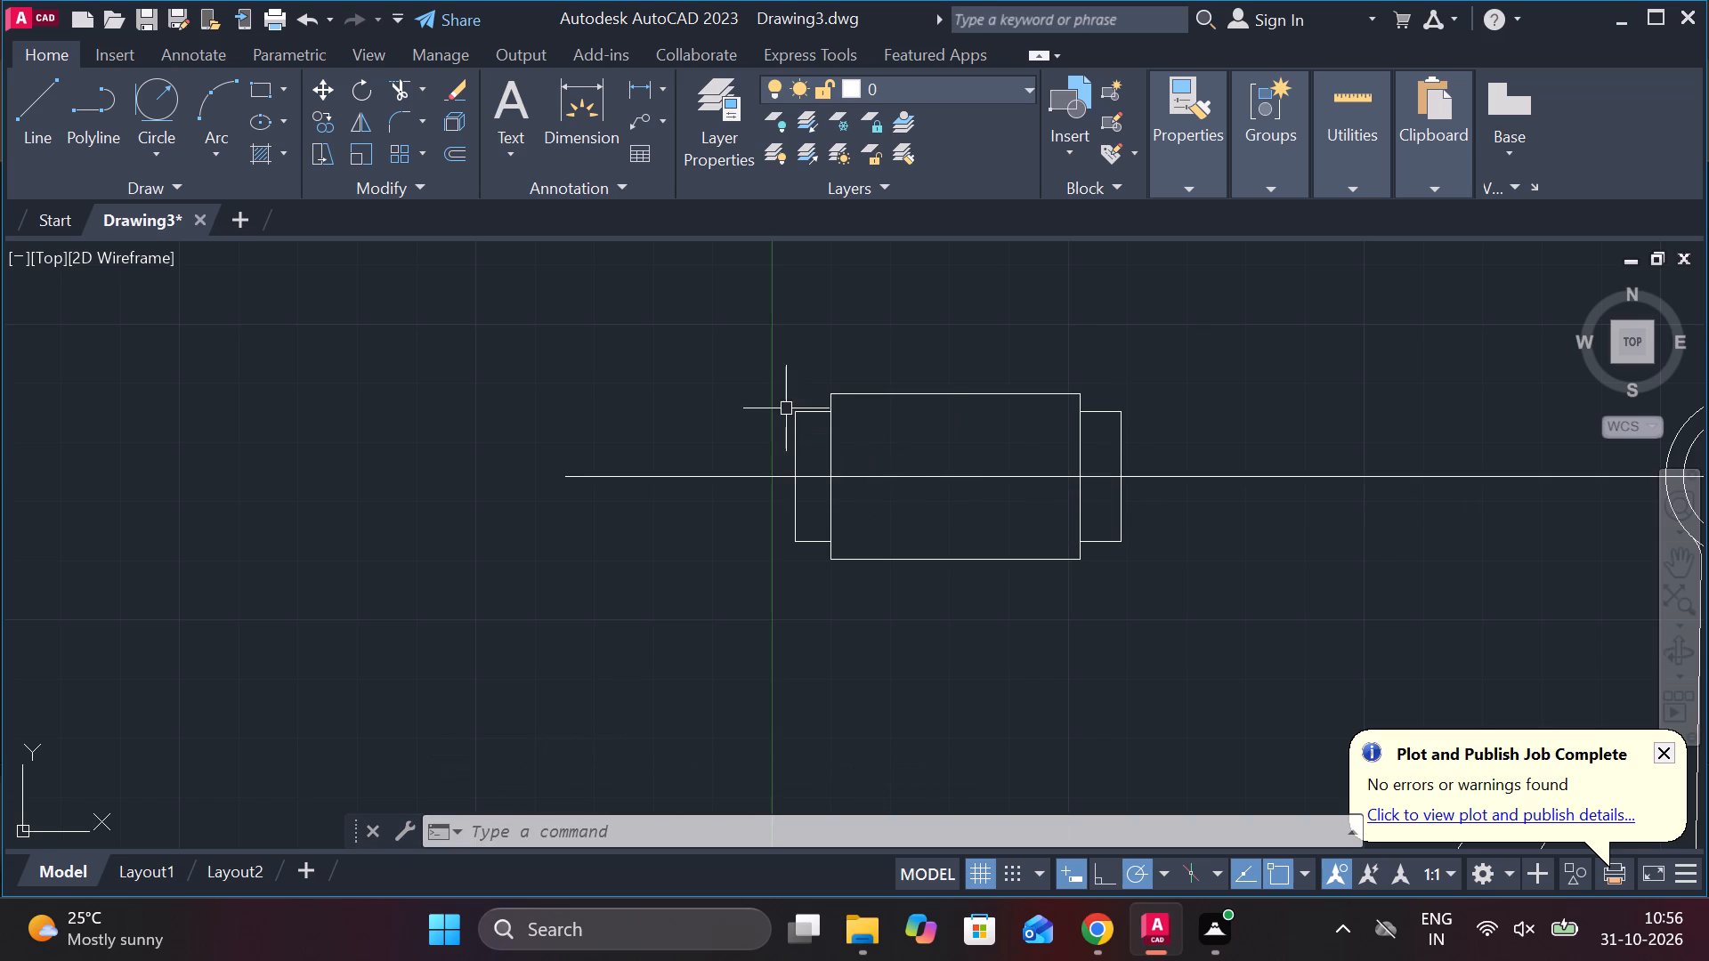
click(638, 82)
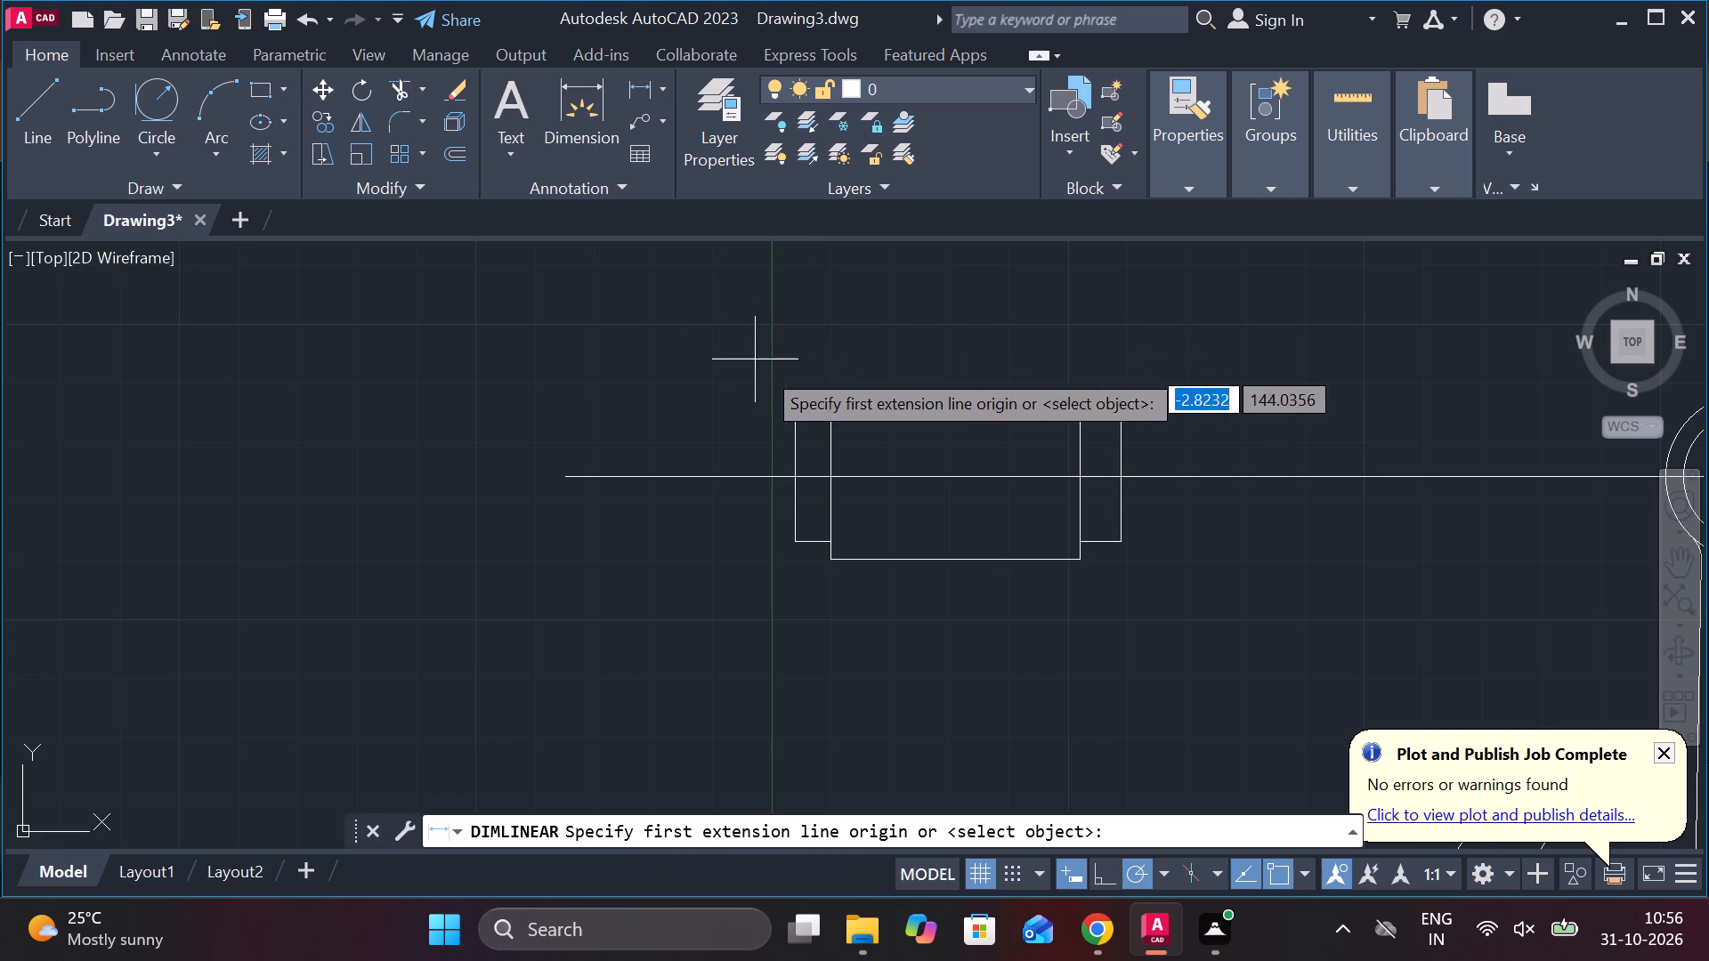
click(788, 424)
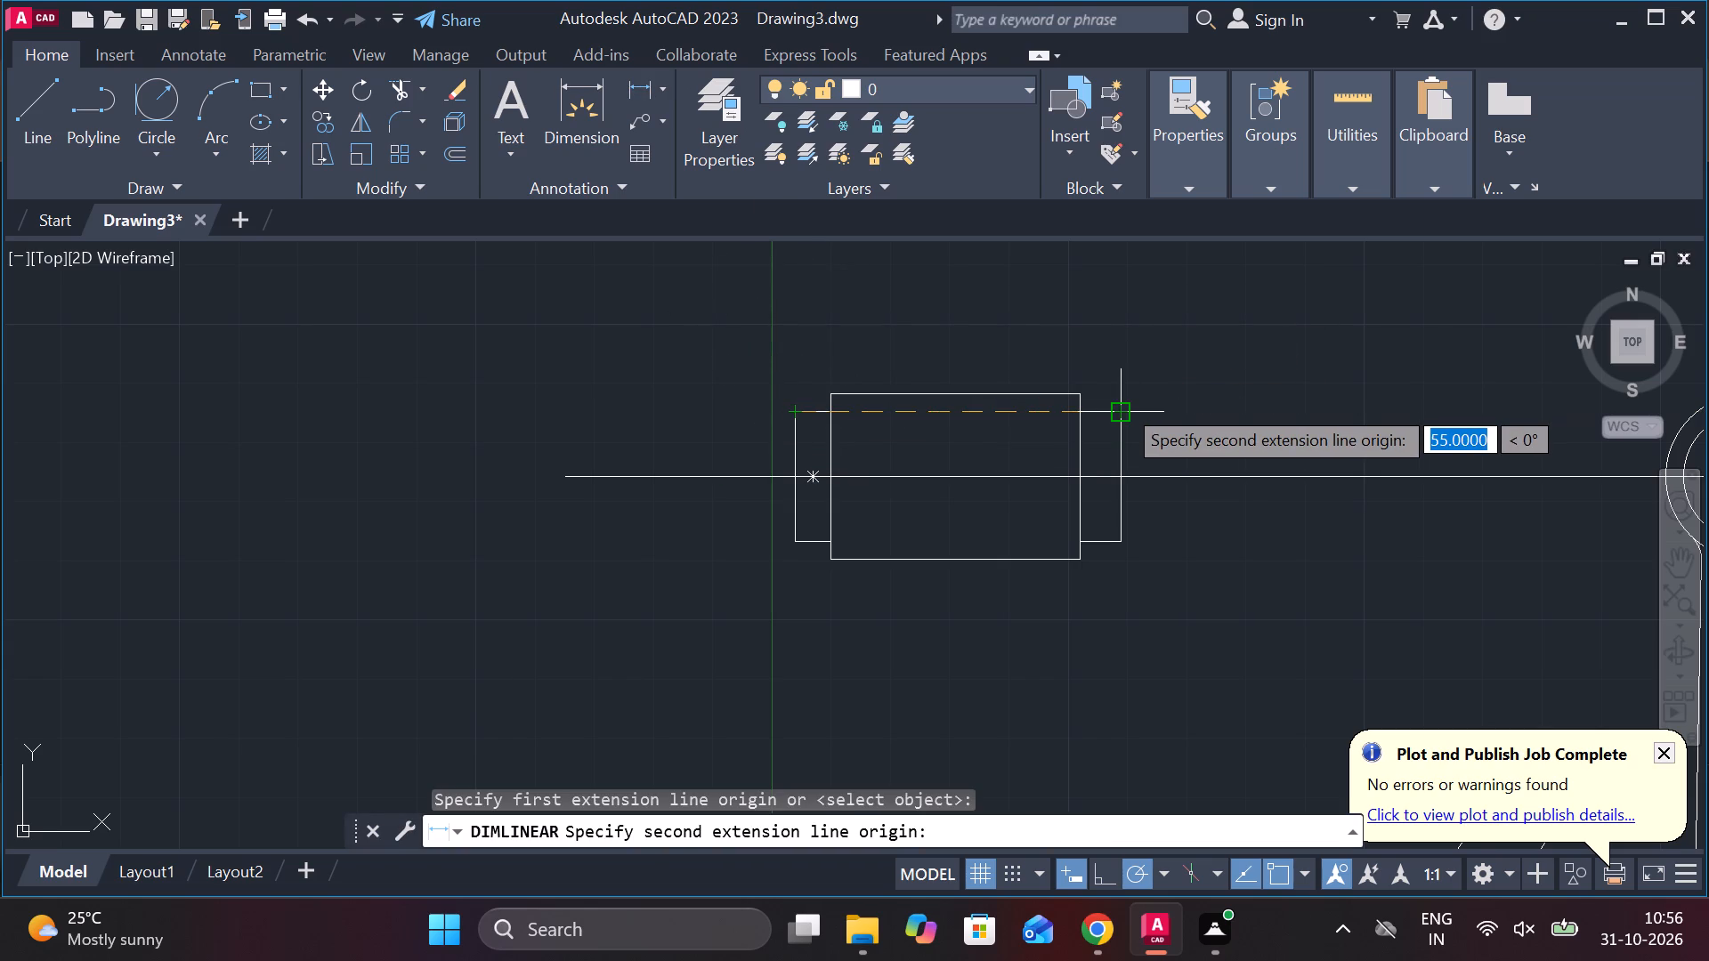
click(1122, 404)
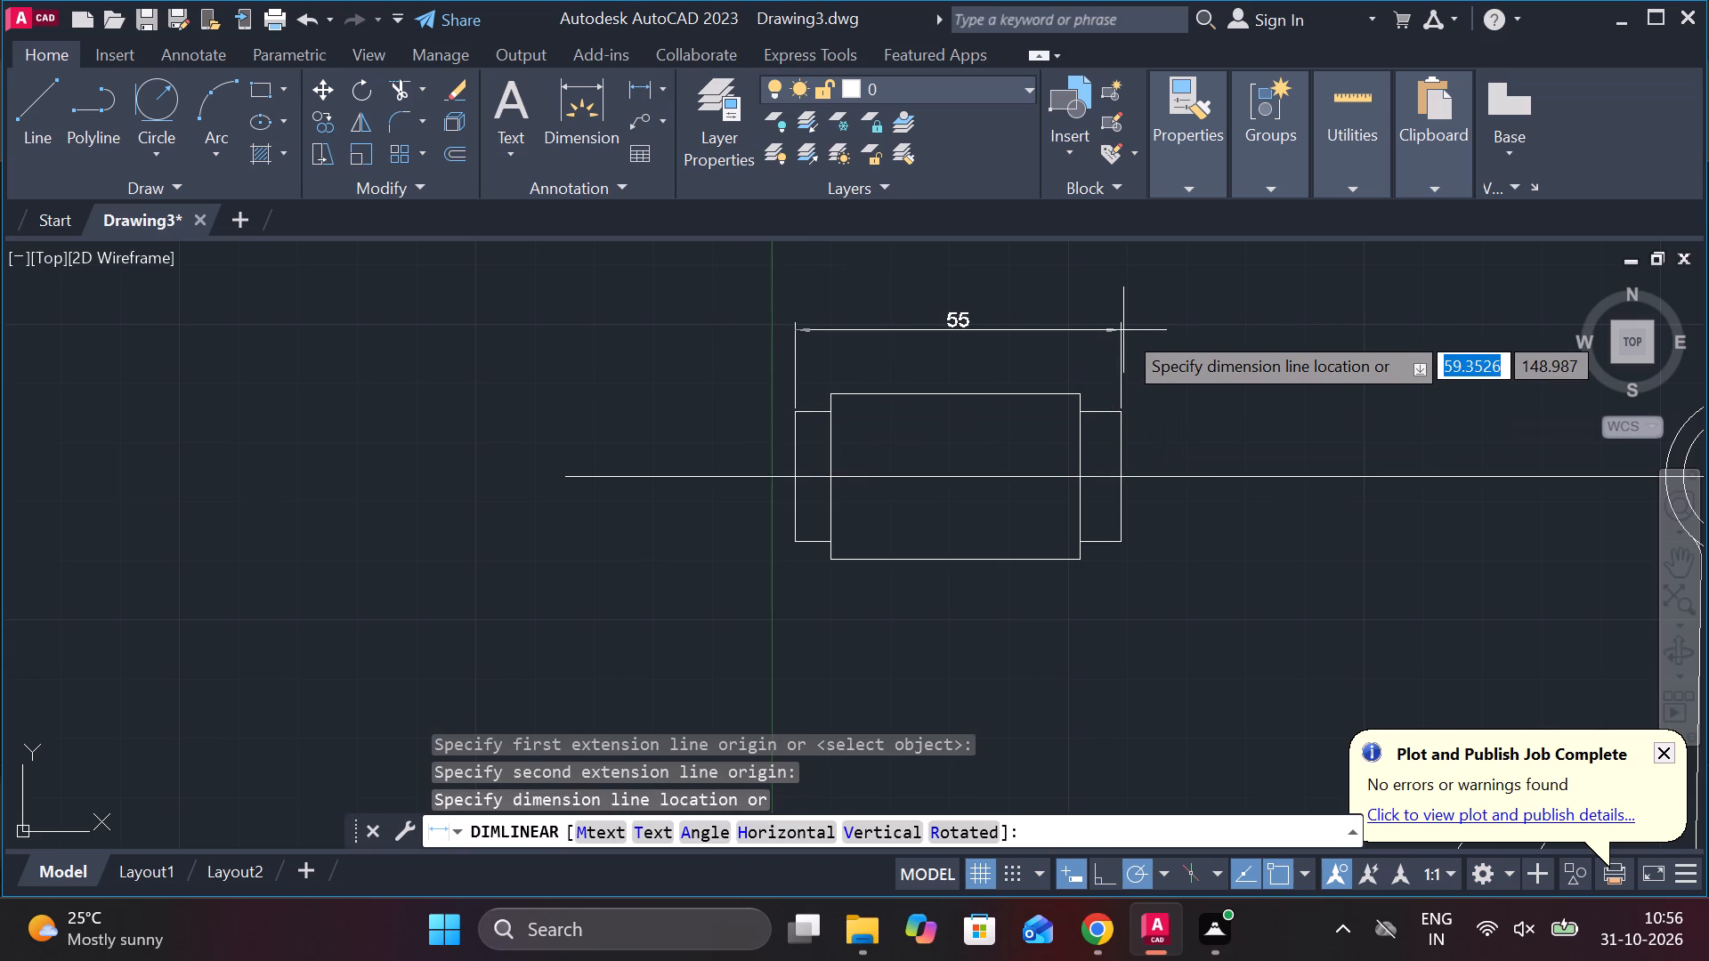
key(Escape)
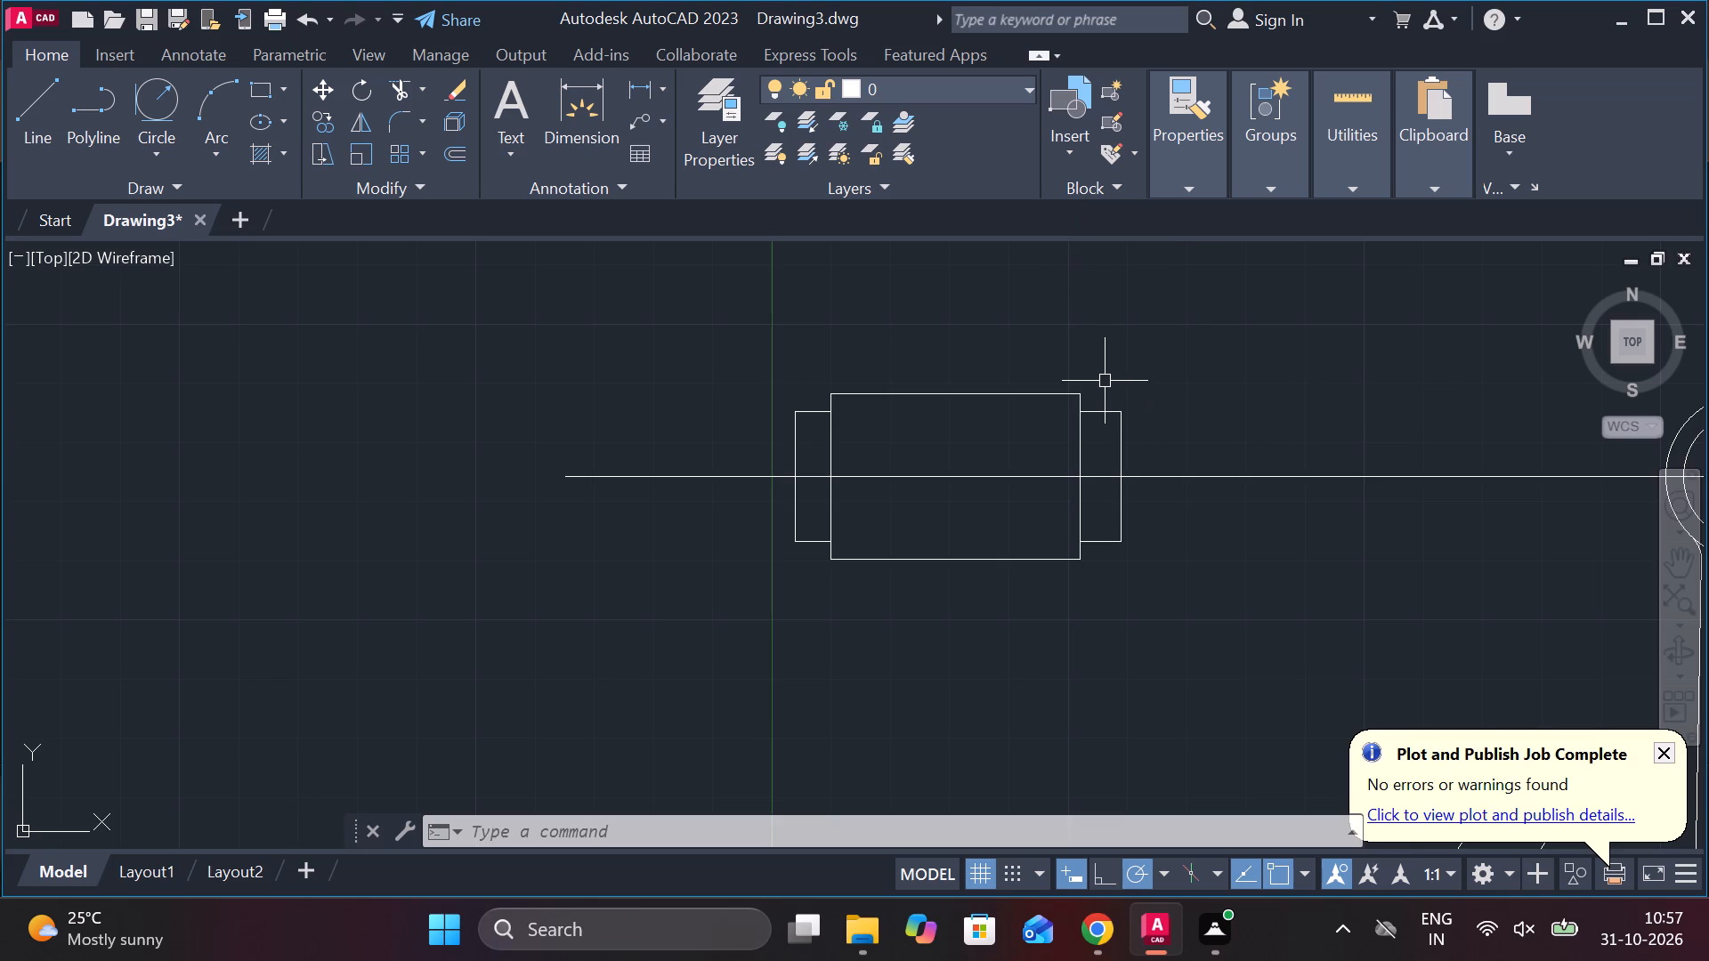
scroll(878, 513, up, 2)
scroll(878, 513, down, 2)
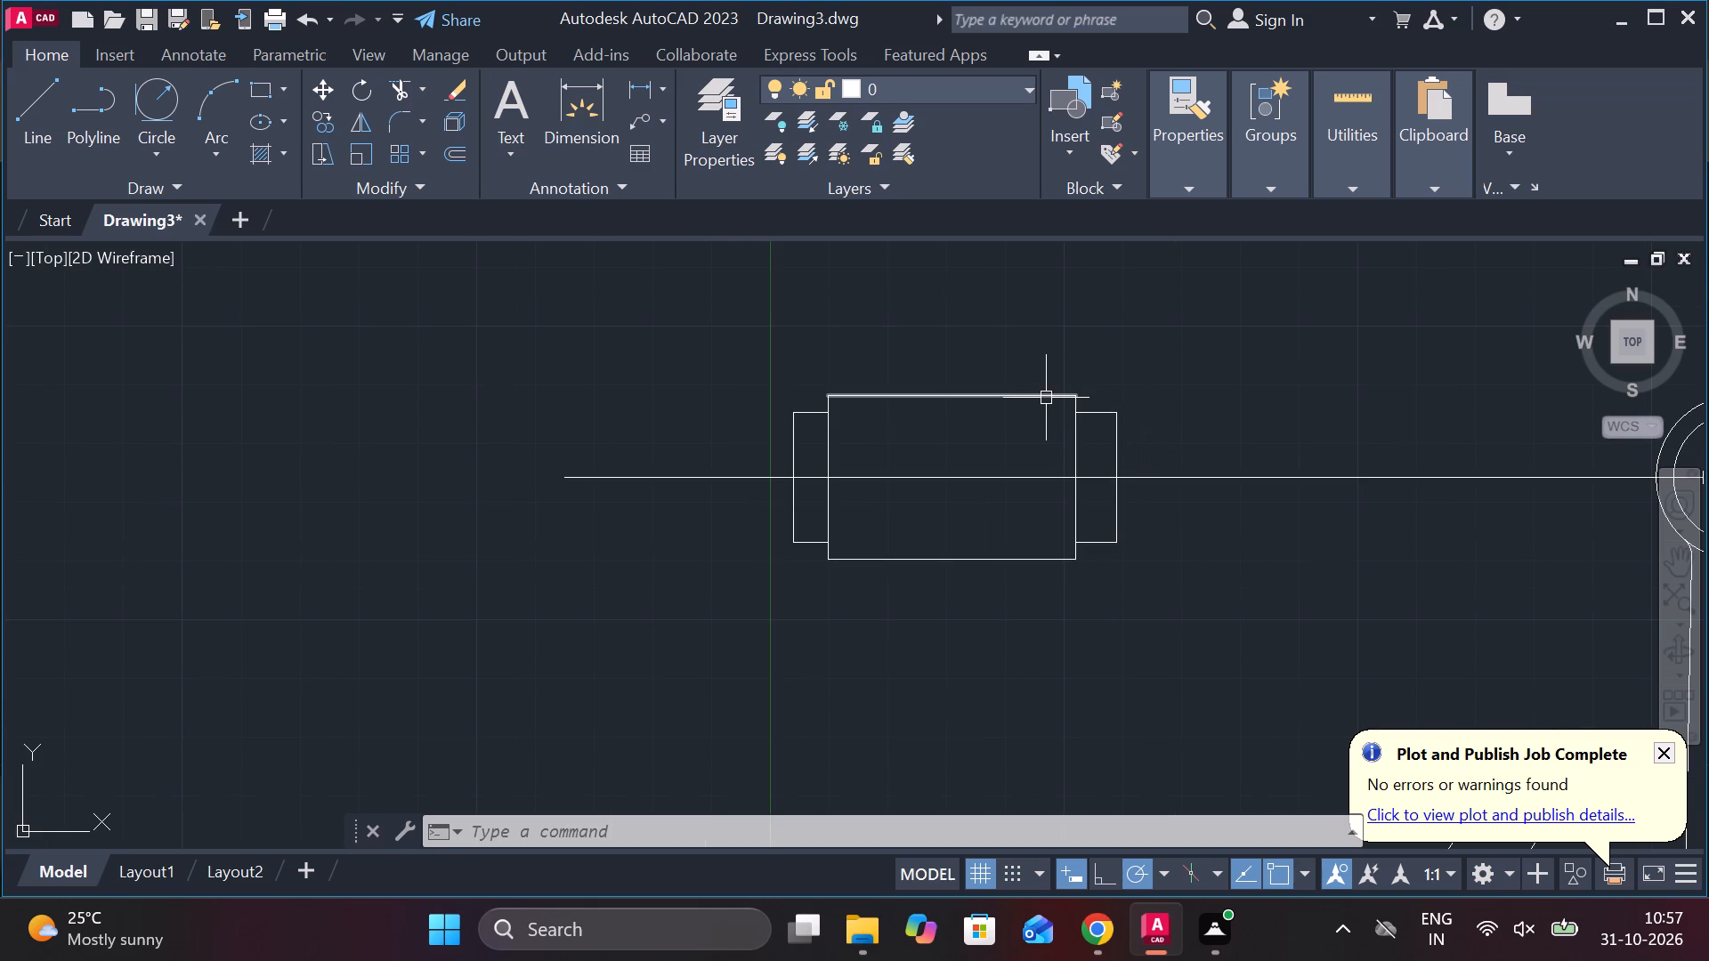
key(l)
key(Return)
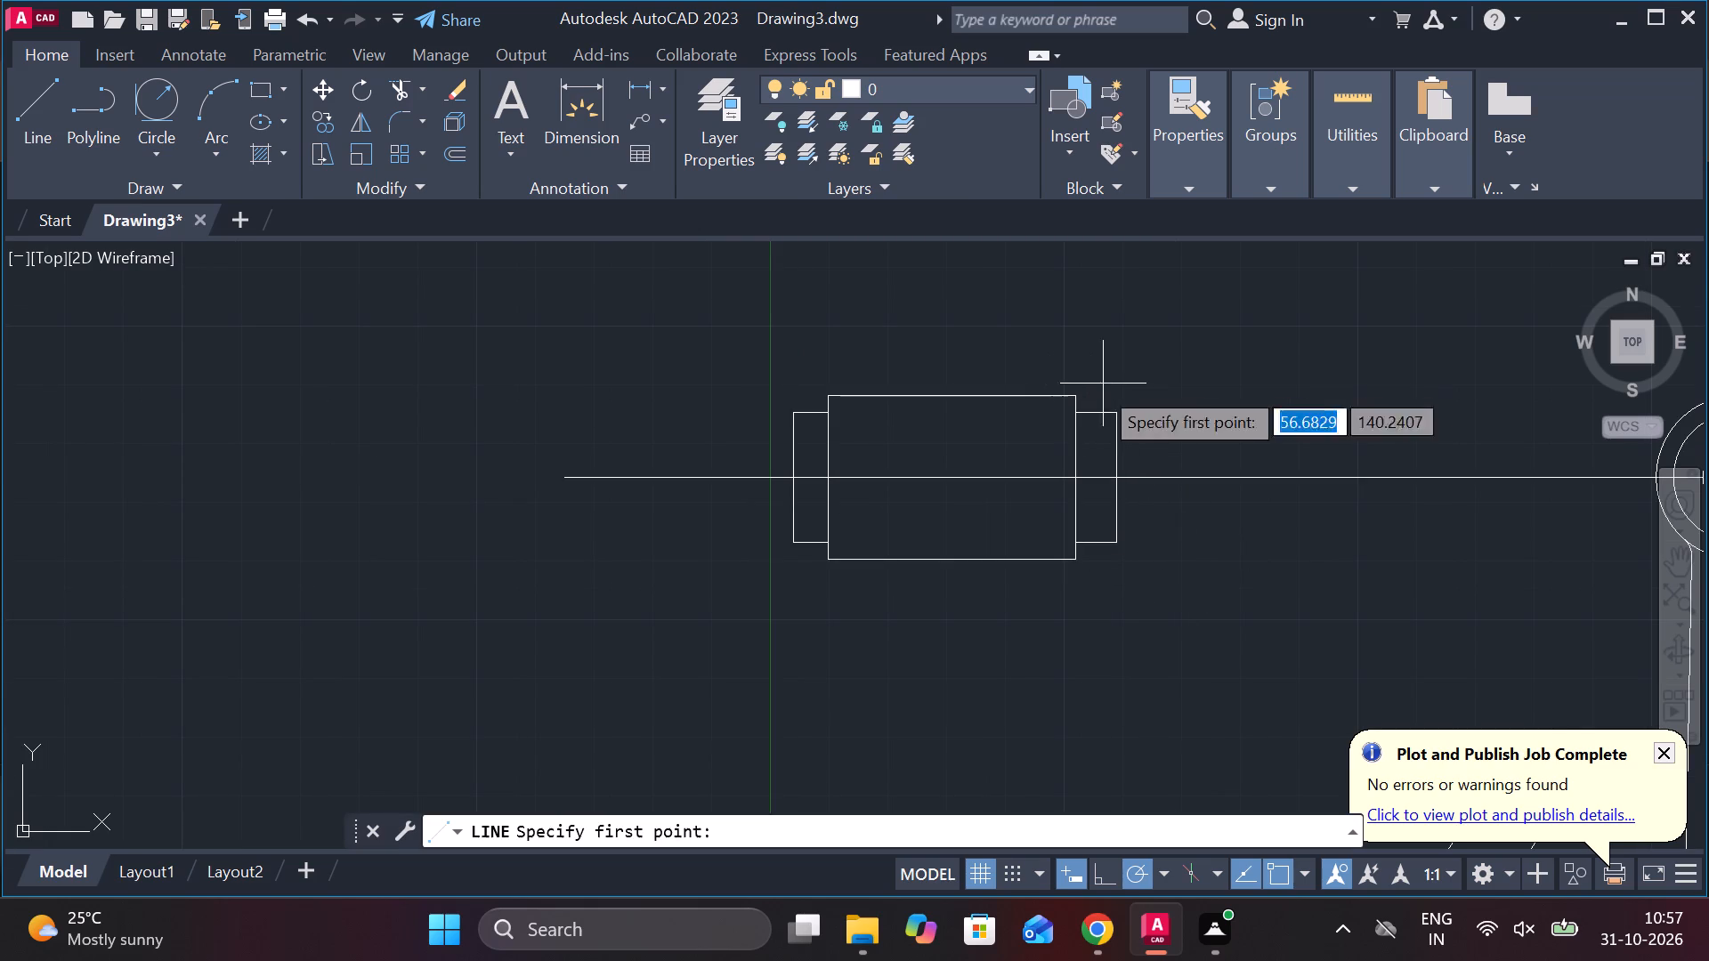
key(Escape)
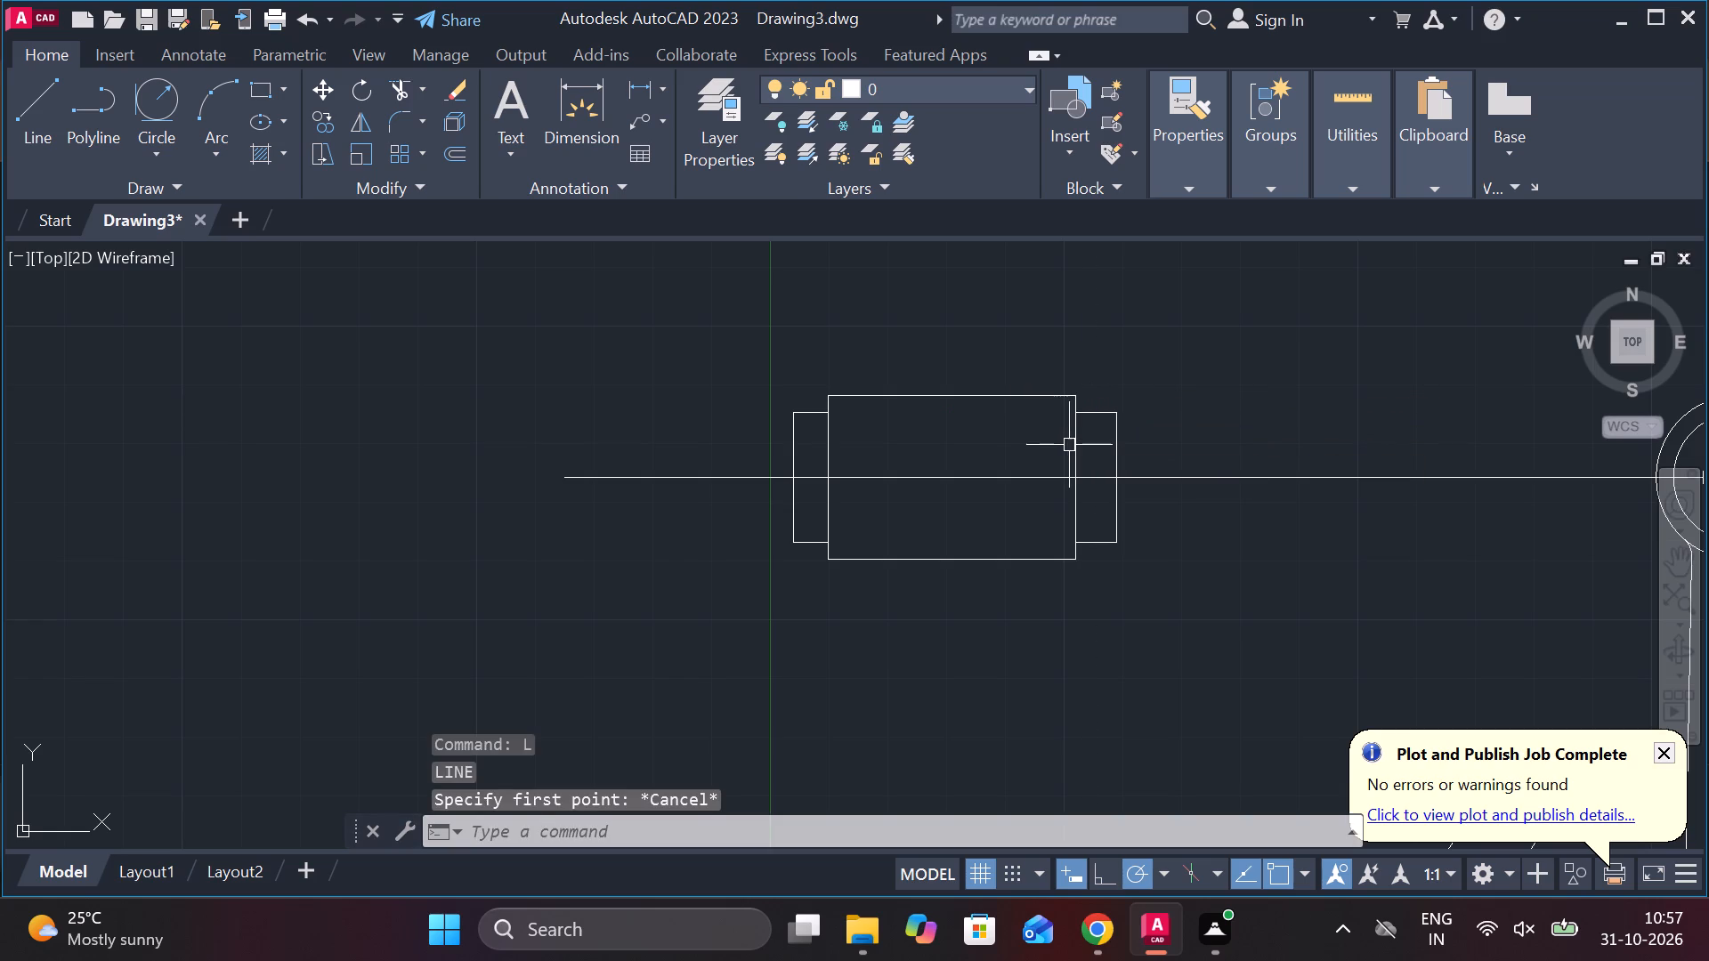
Offset the large rectangle's right side 53 to the left, beyond the 6 by 22 rectangle.
click(1069, 446)
key(o)
key(Return)
key(Return)
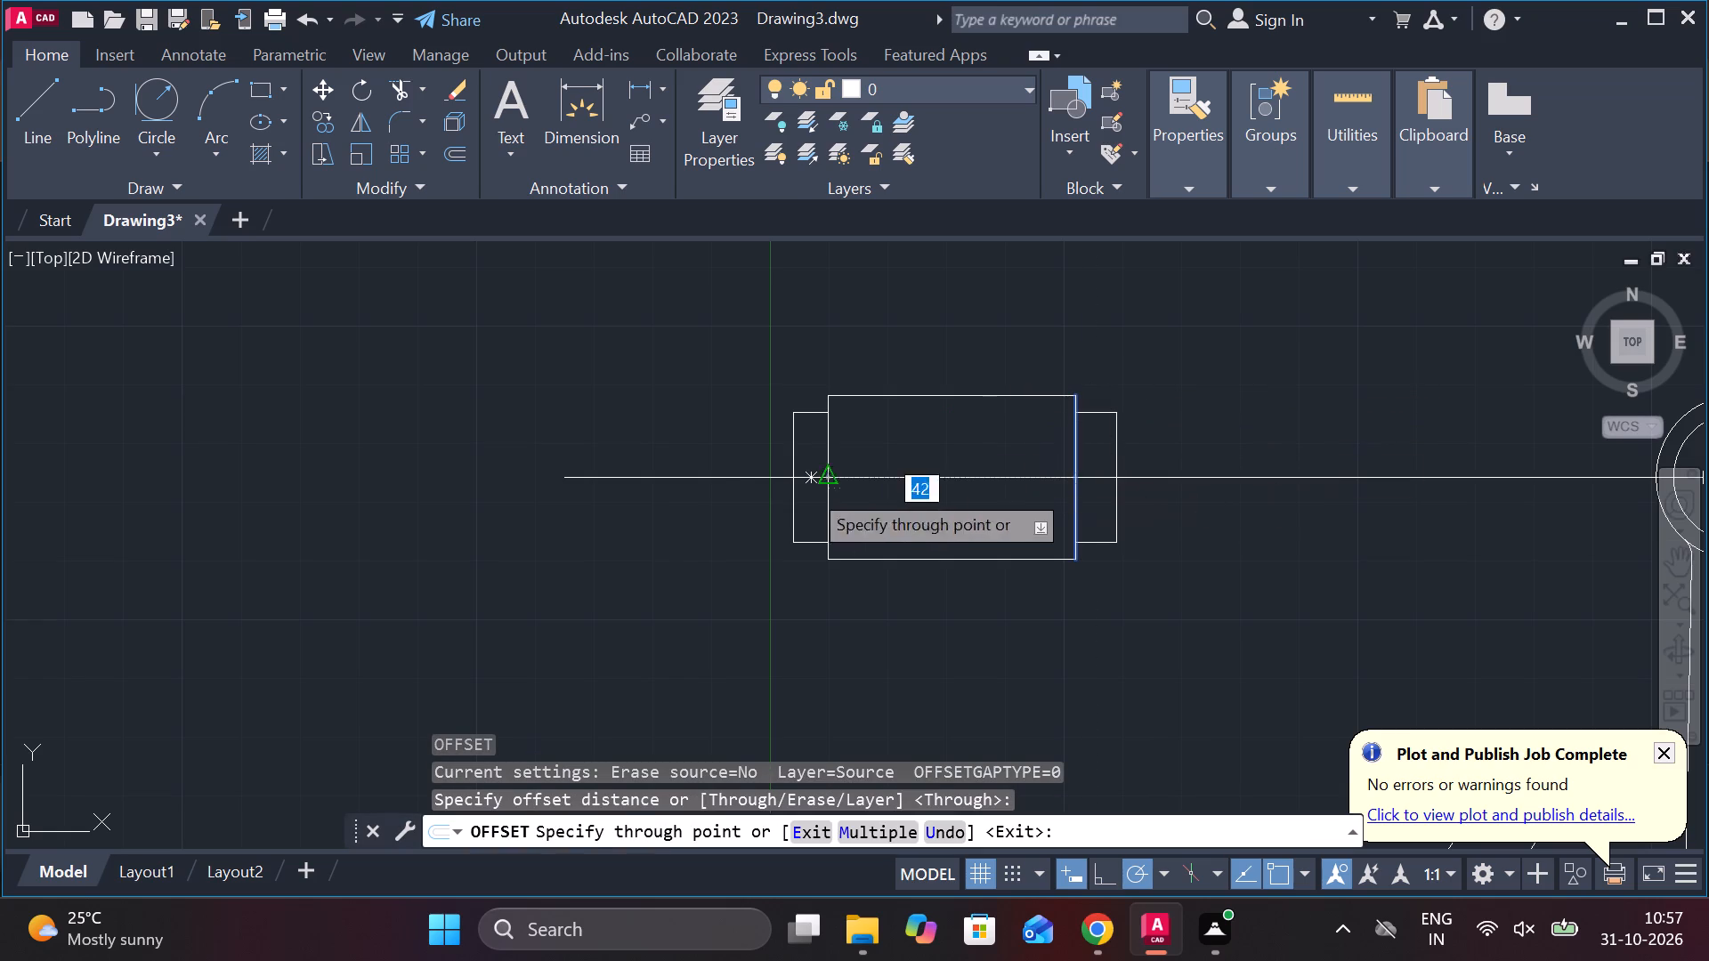
key(5)
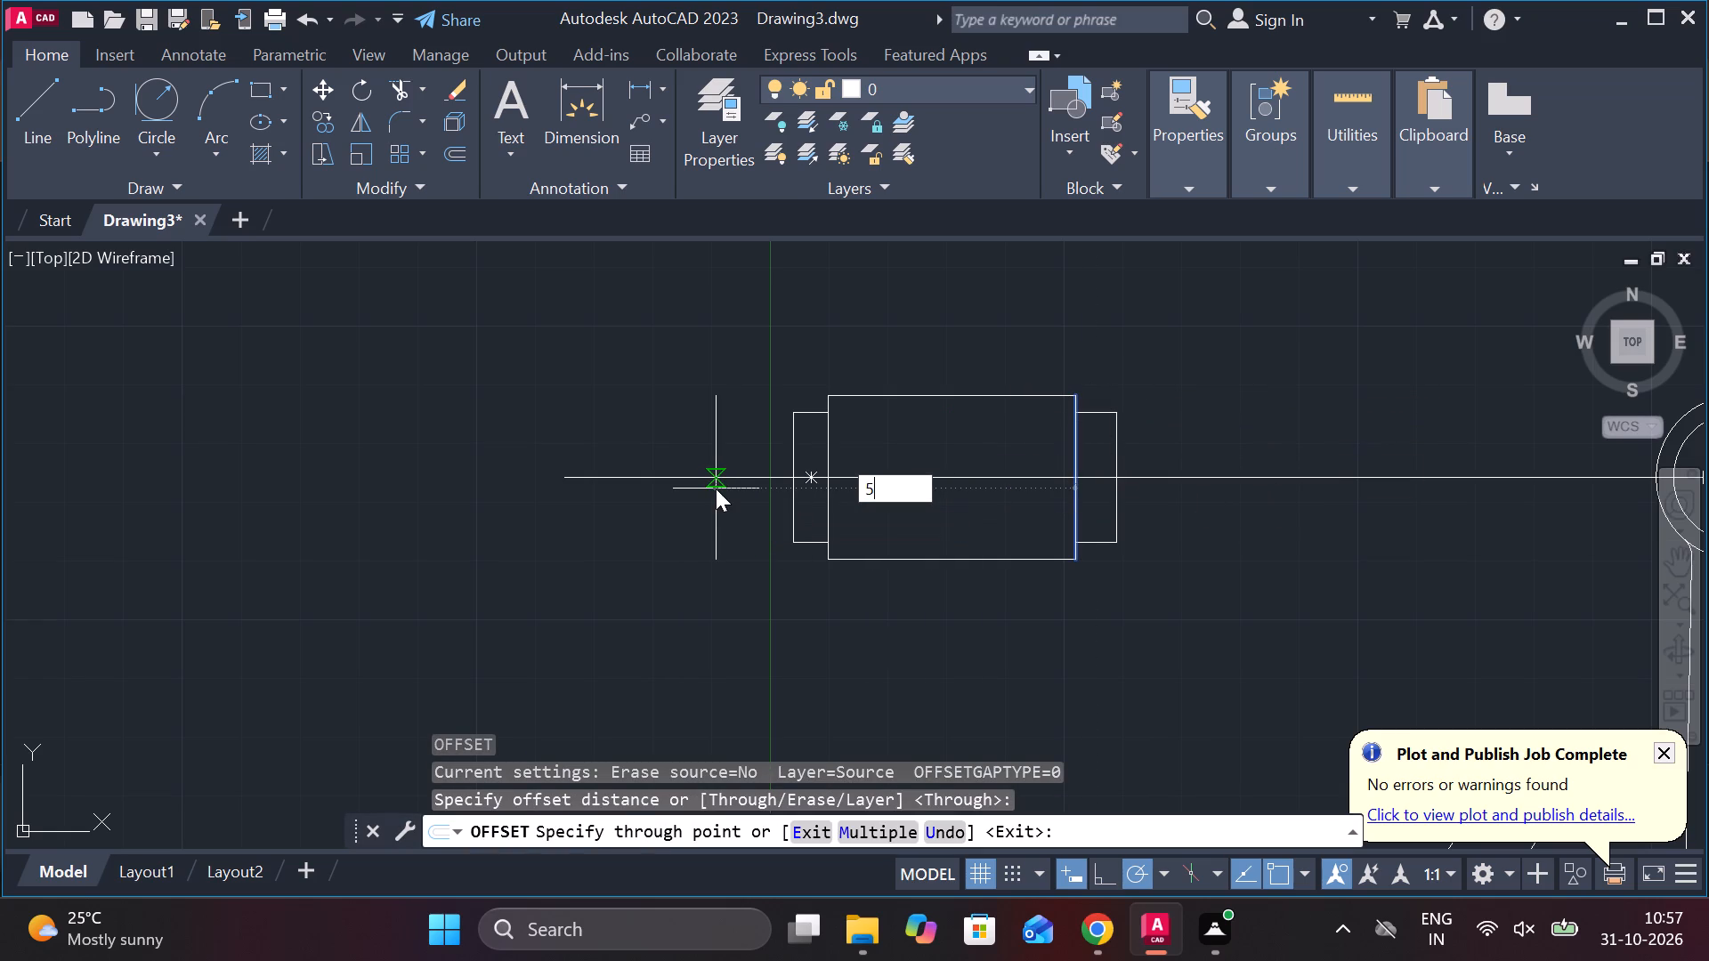
text(3)
key(space)
key(Escape)
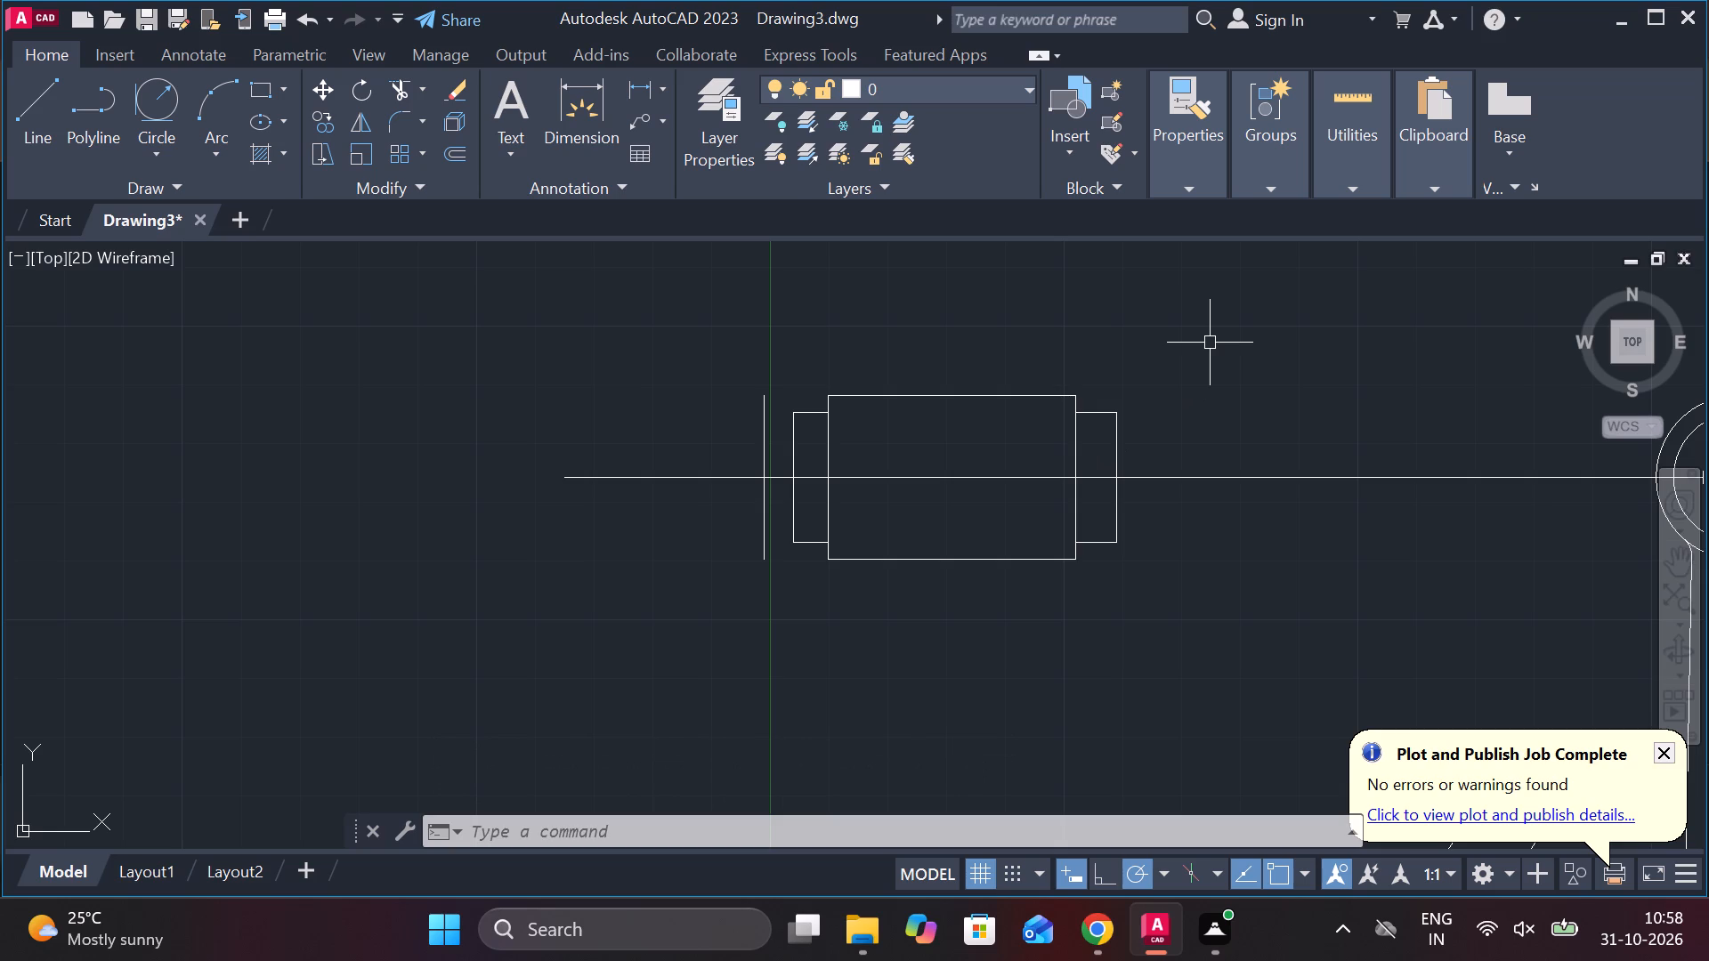
Measure the width between the outer upper corners of the two 22-high stubs again.
click(641, 90)
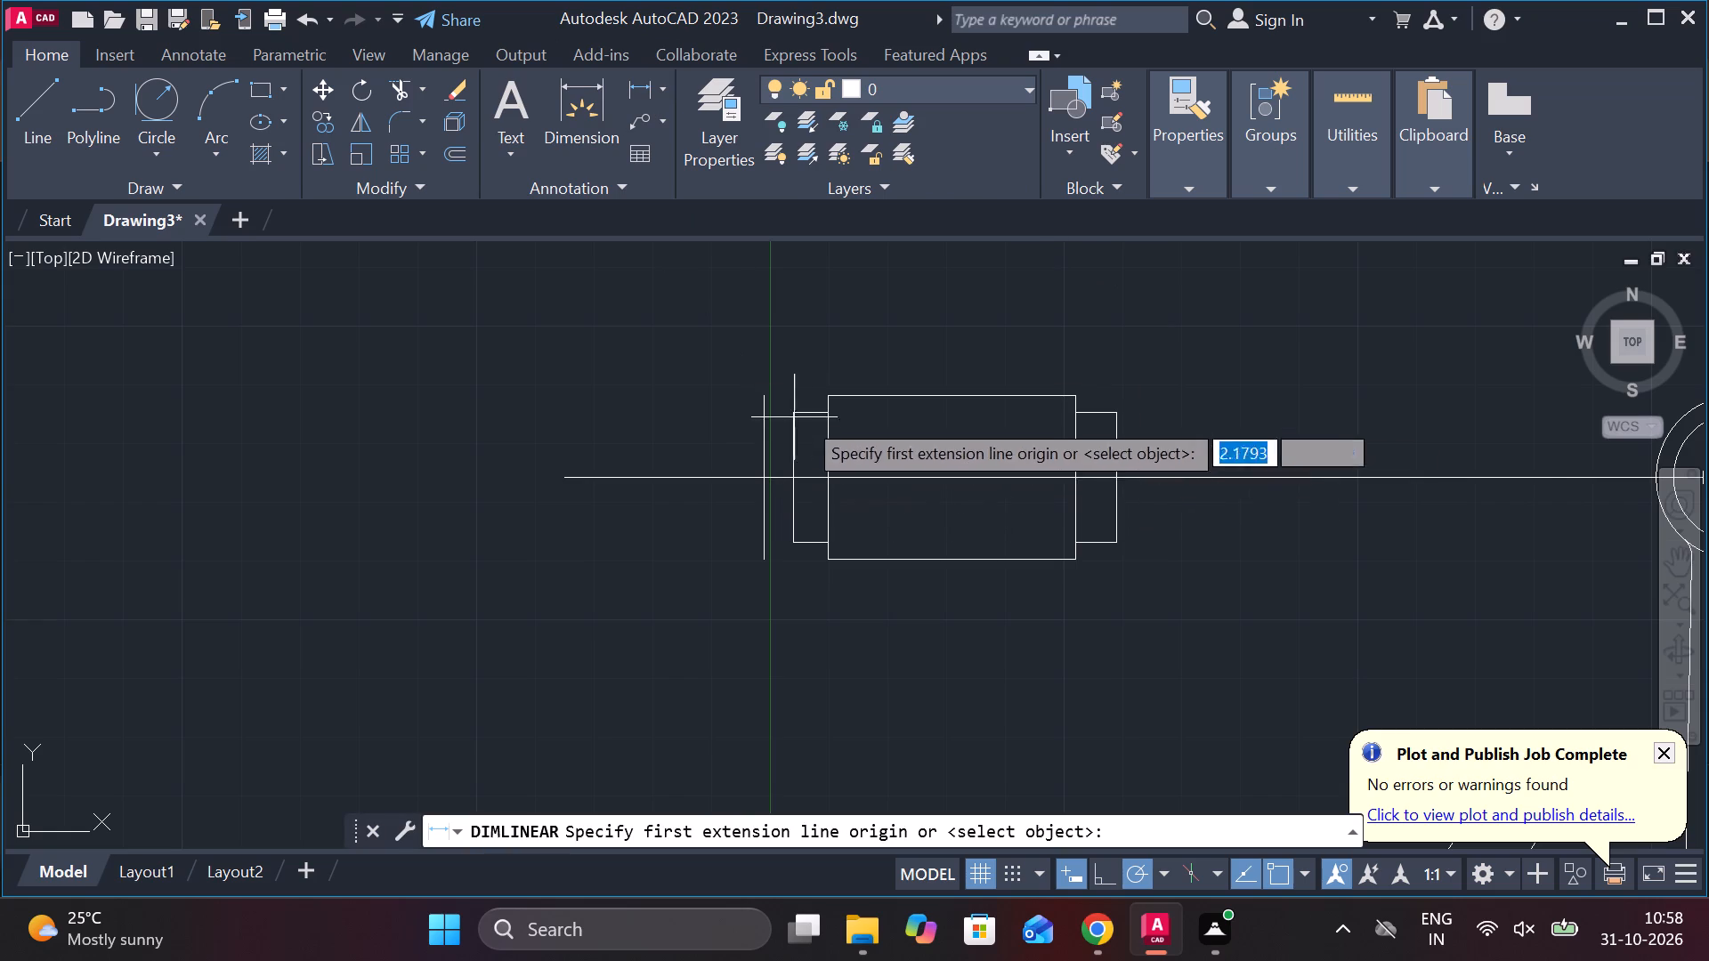
click(1126, 415)
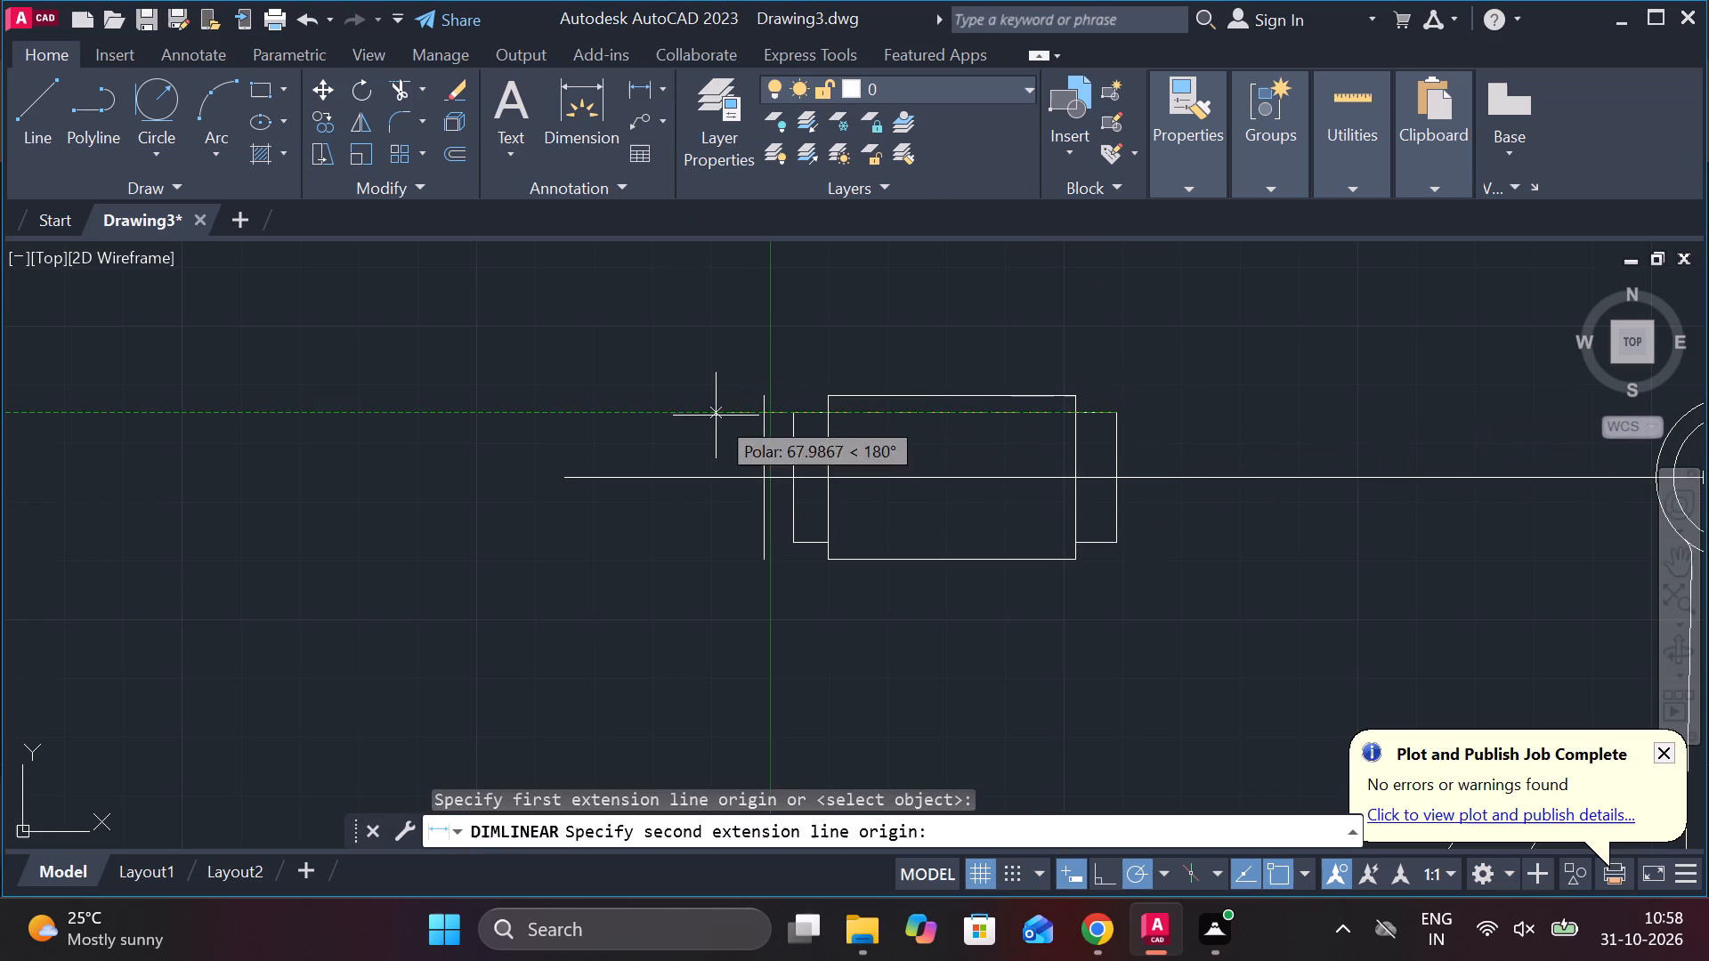
click(790, 412)
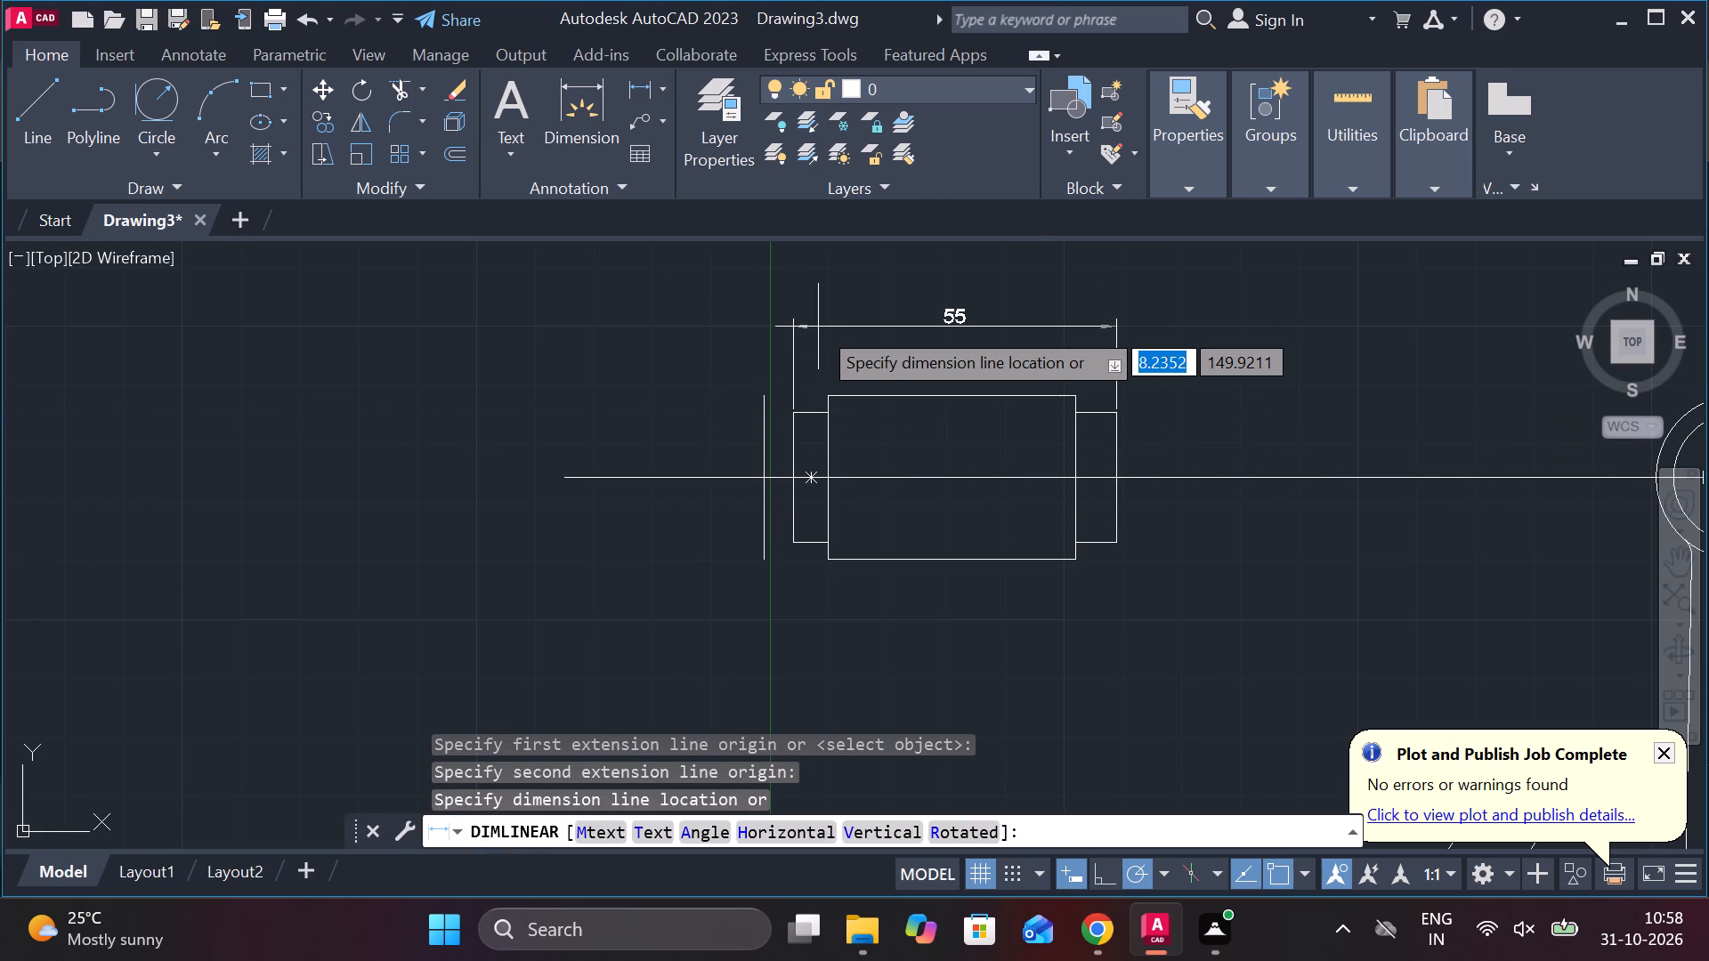
key(Escape)
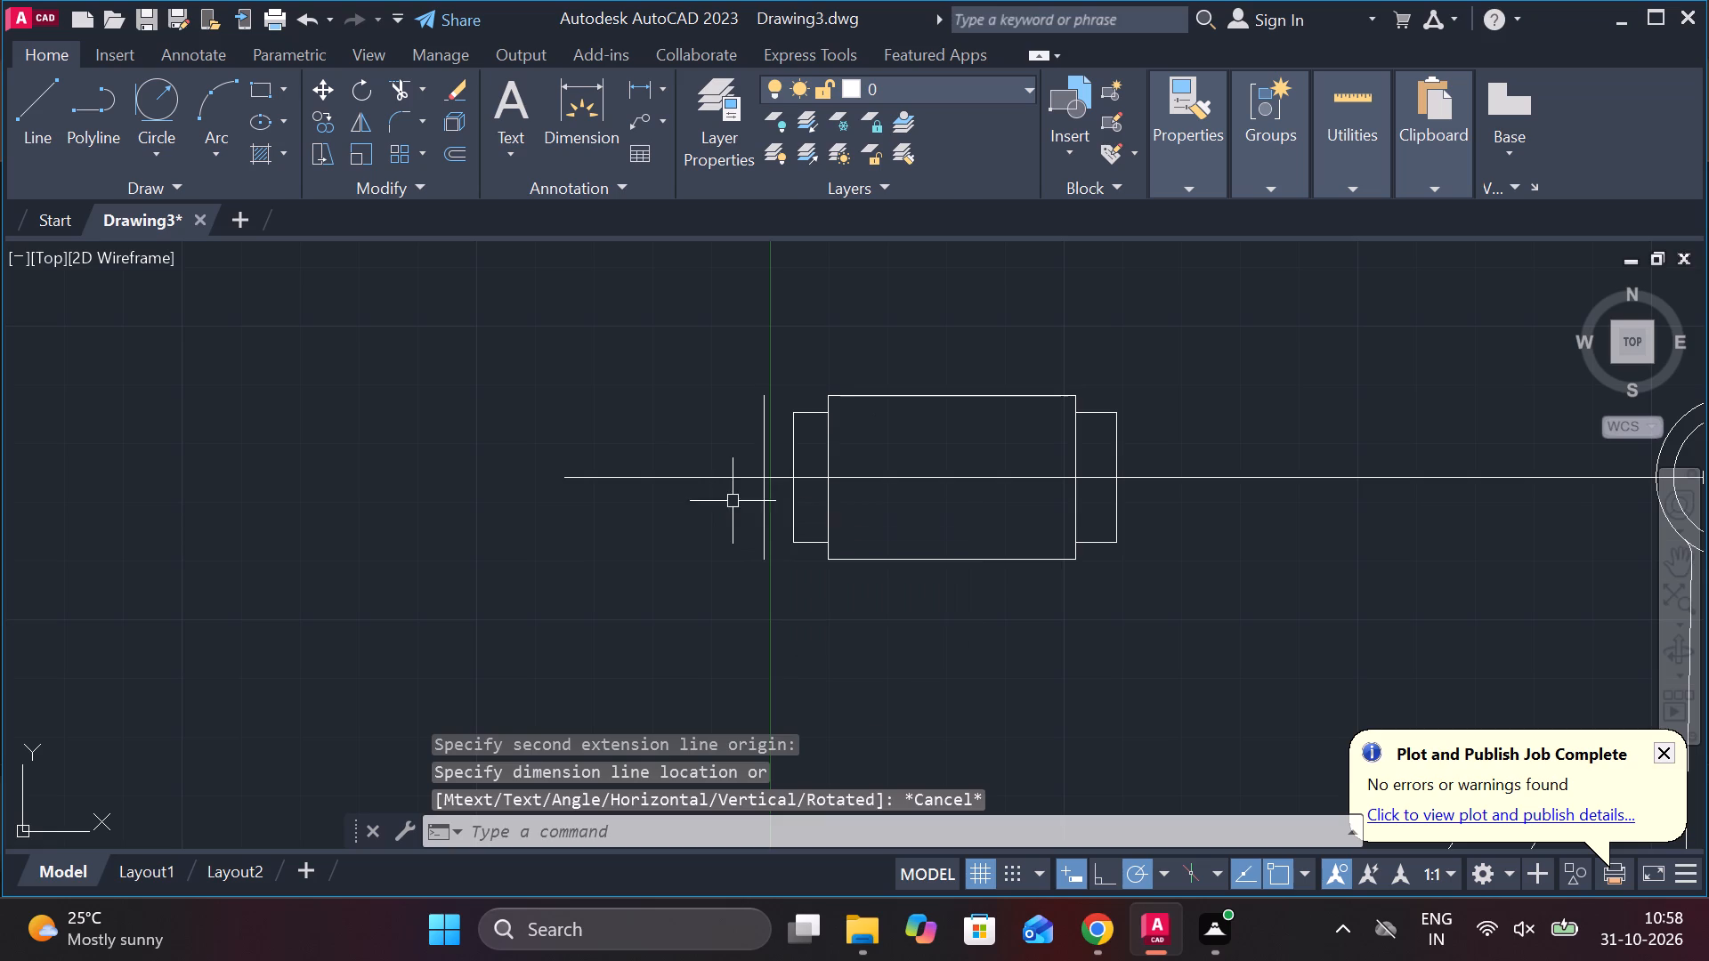
Draw two horizontal lines from the offset line to the 6 by 22 rectangle, 6 above and 6 below the axis.
key(l)
key(Return)
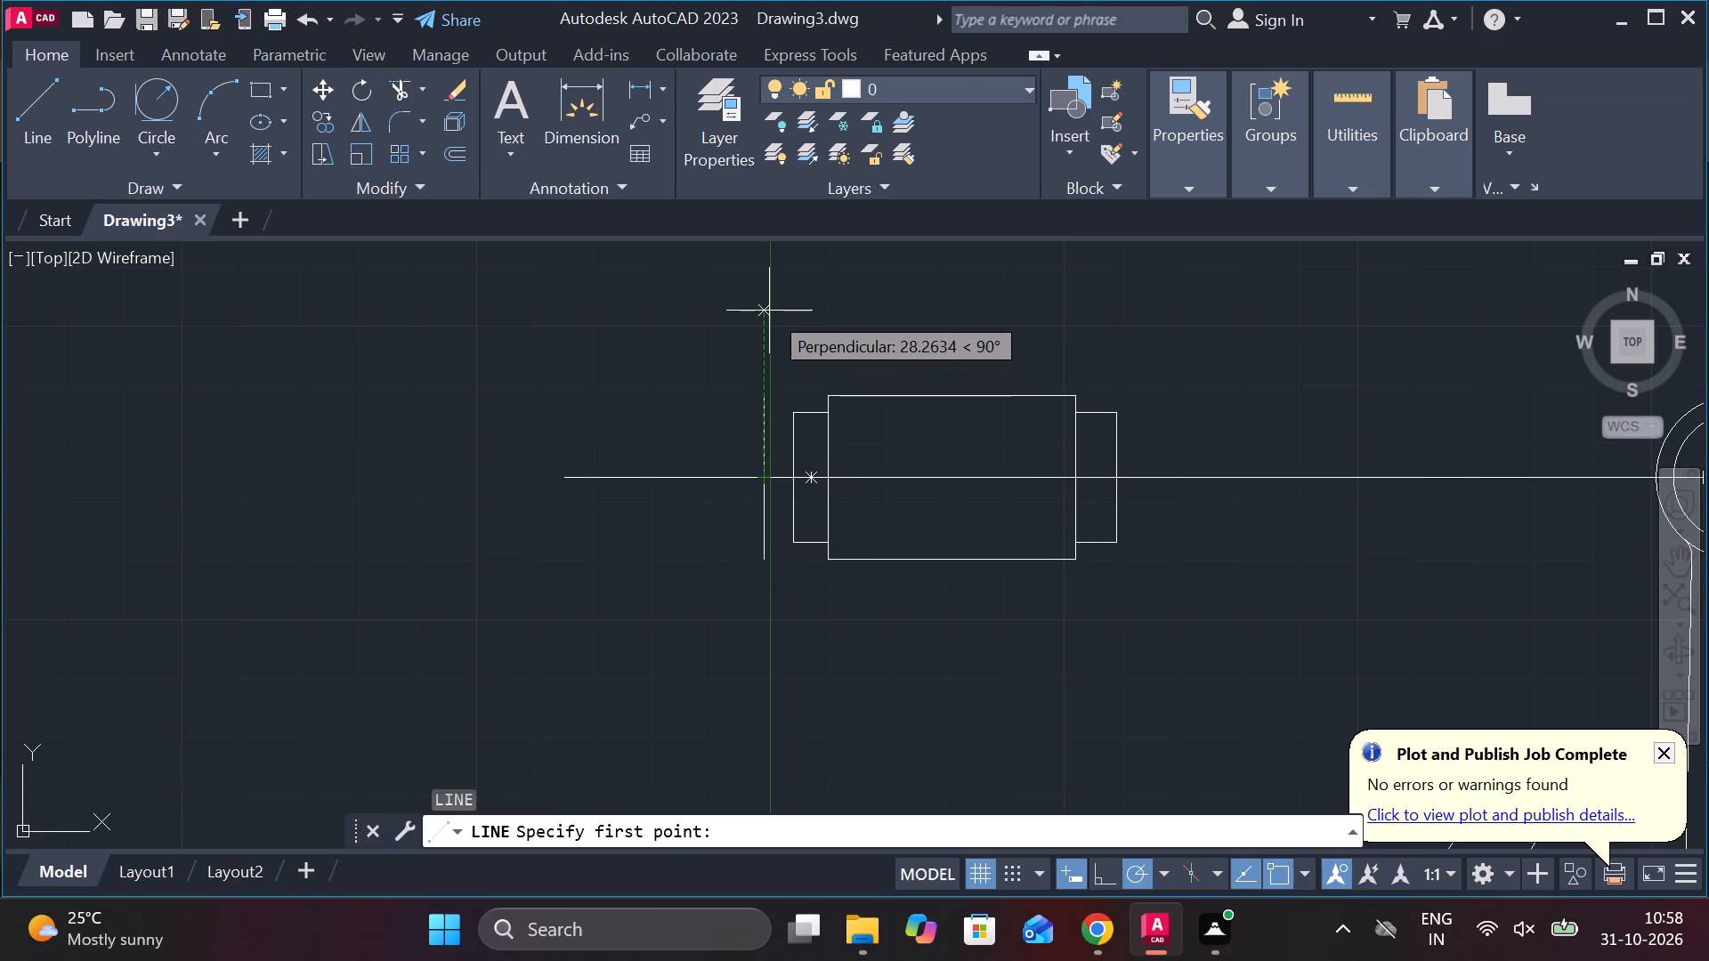
text(6)
key(space)
scroll(858, 466, up, 1)
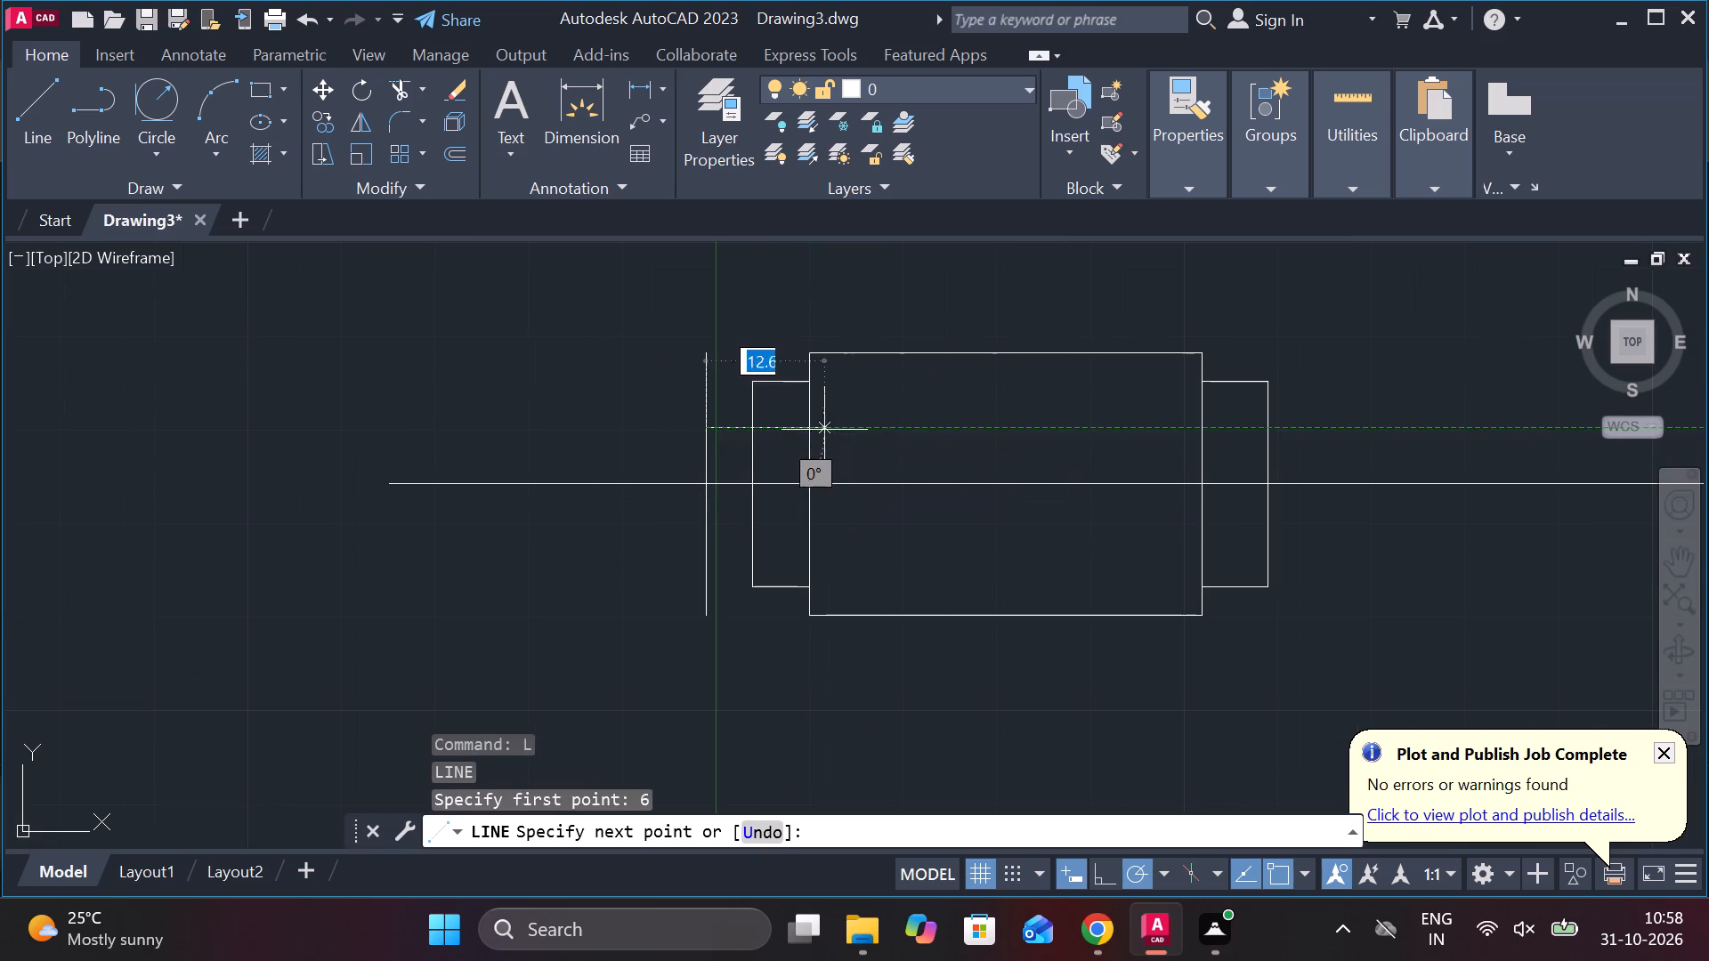
click(757, 430)
key(Escape)
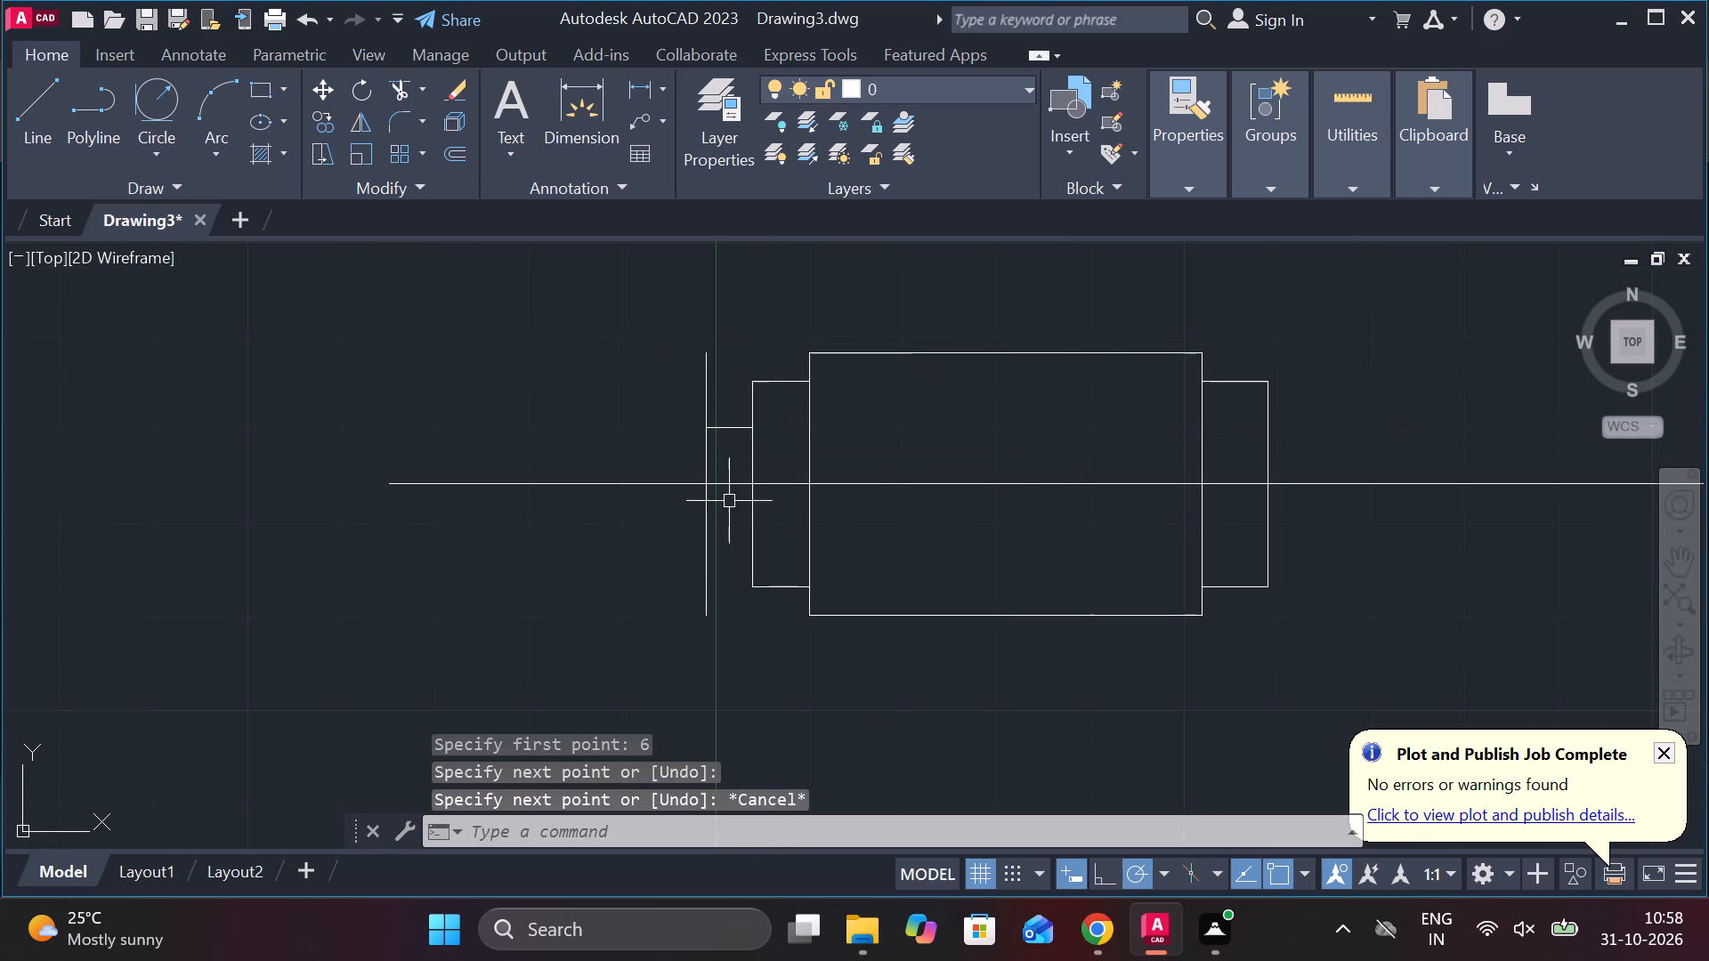
key(space)
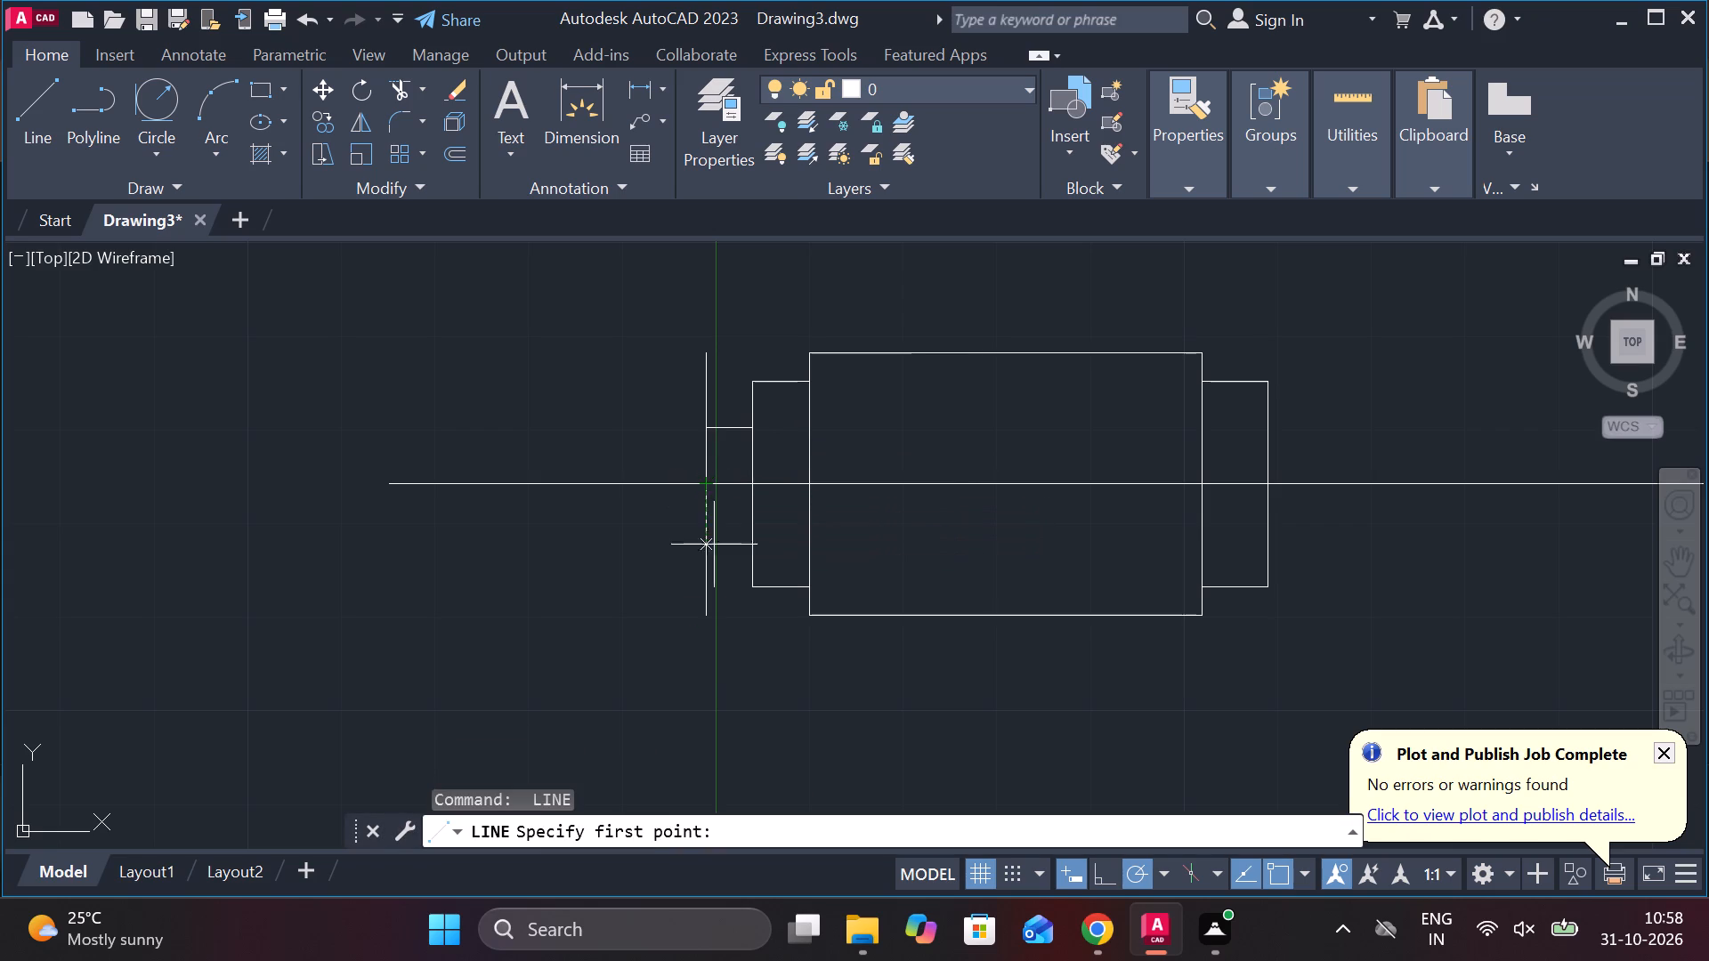
text(6)
key(space)
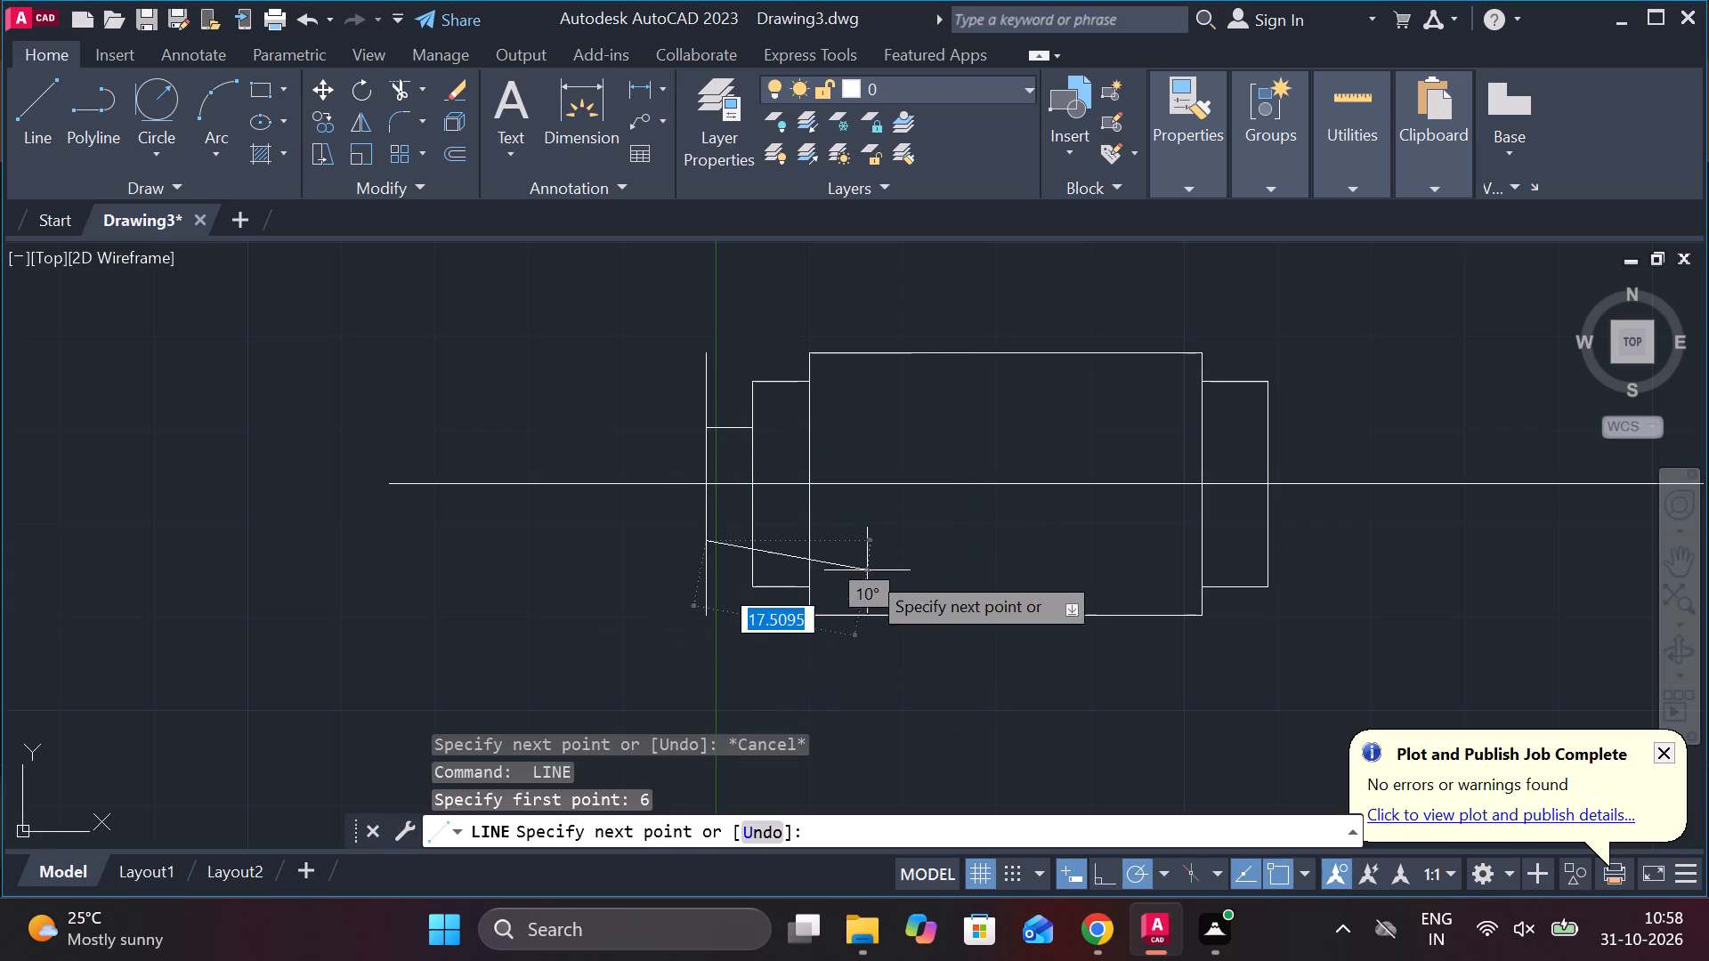
click(752, 540)
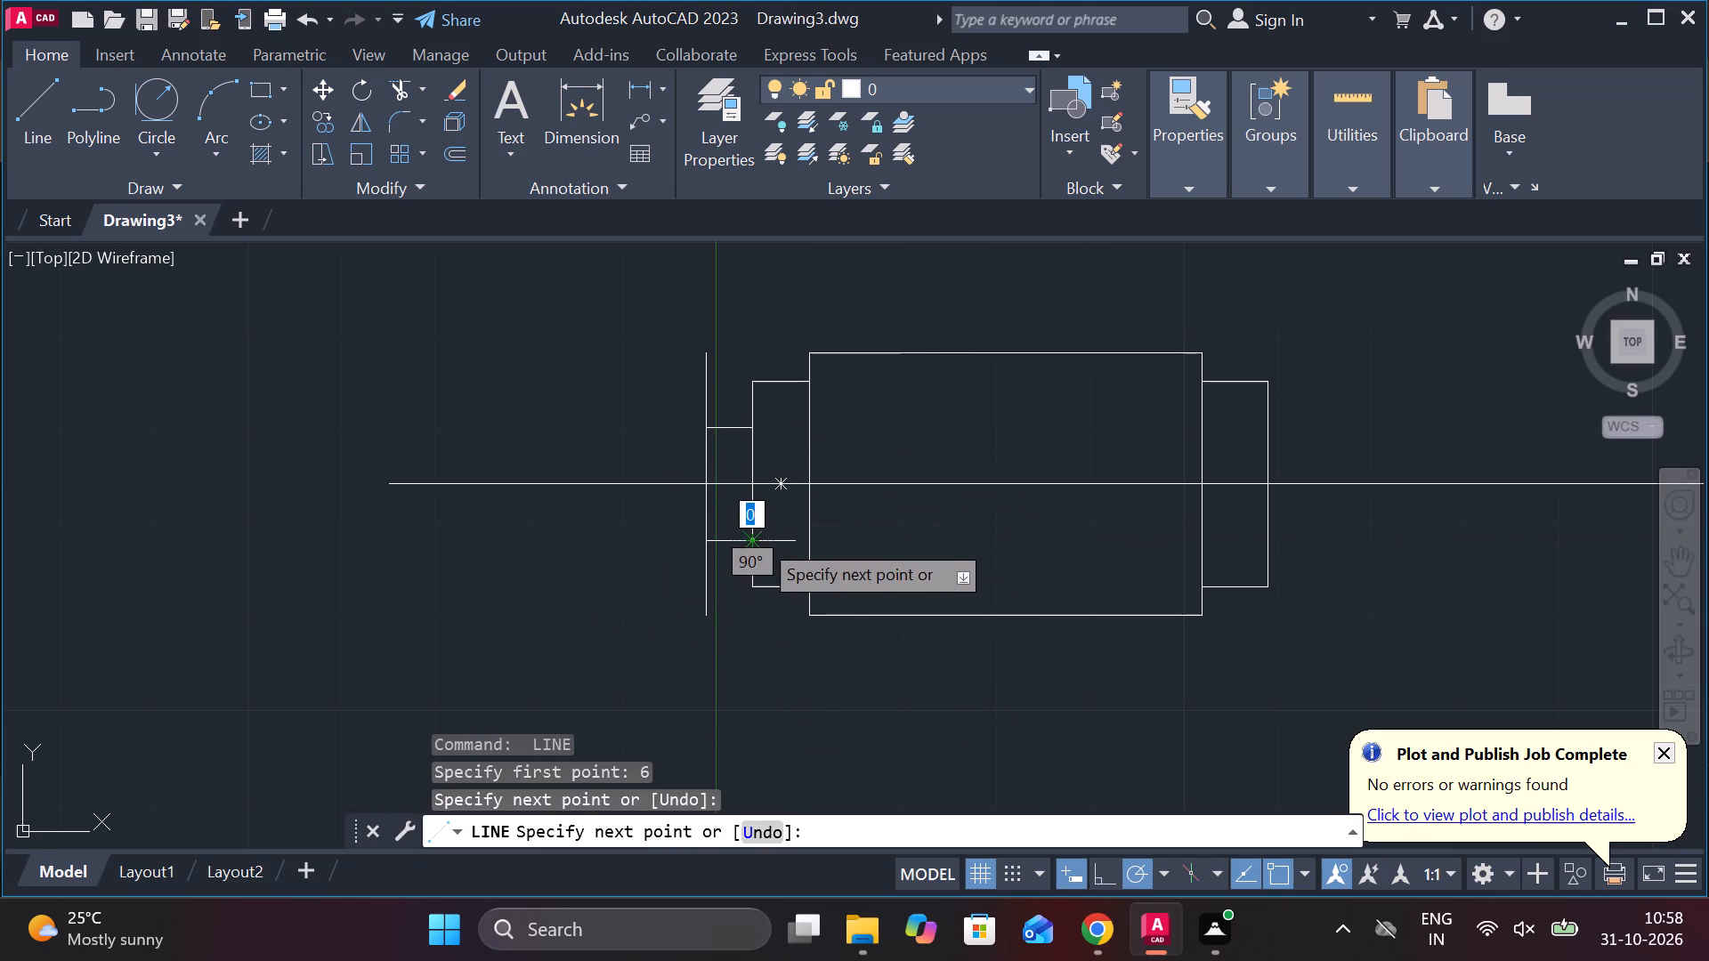
key(Escape)
Trim the offset line's ends above and below the two short horizontal lines to close the 12-high end step.
text(tr)
key(space)
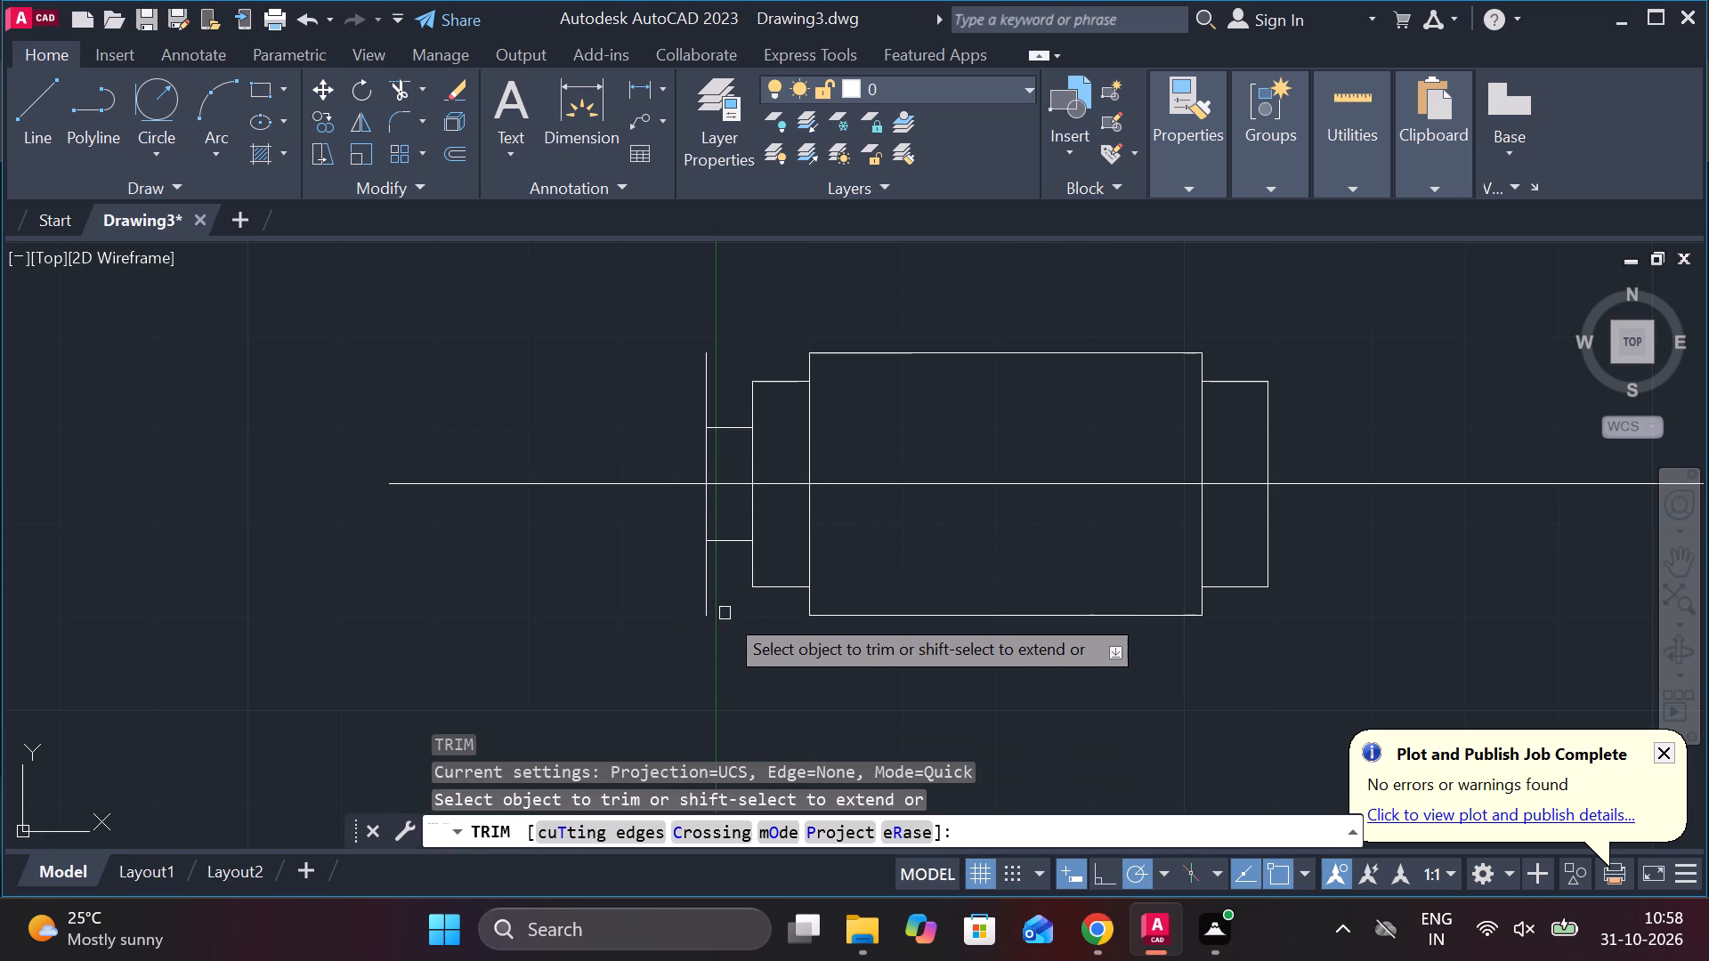
click(708, 602)
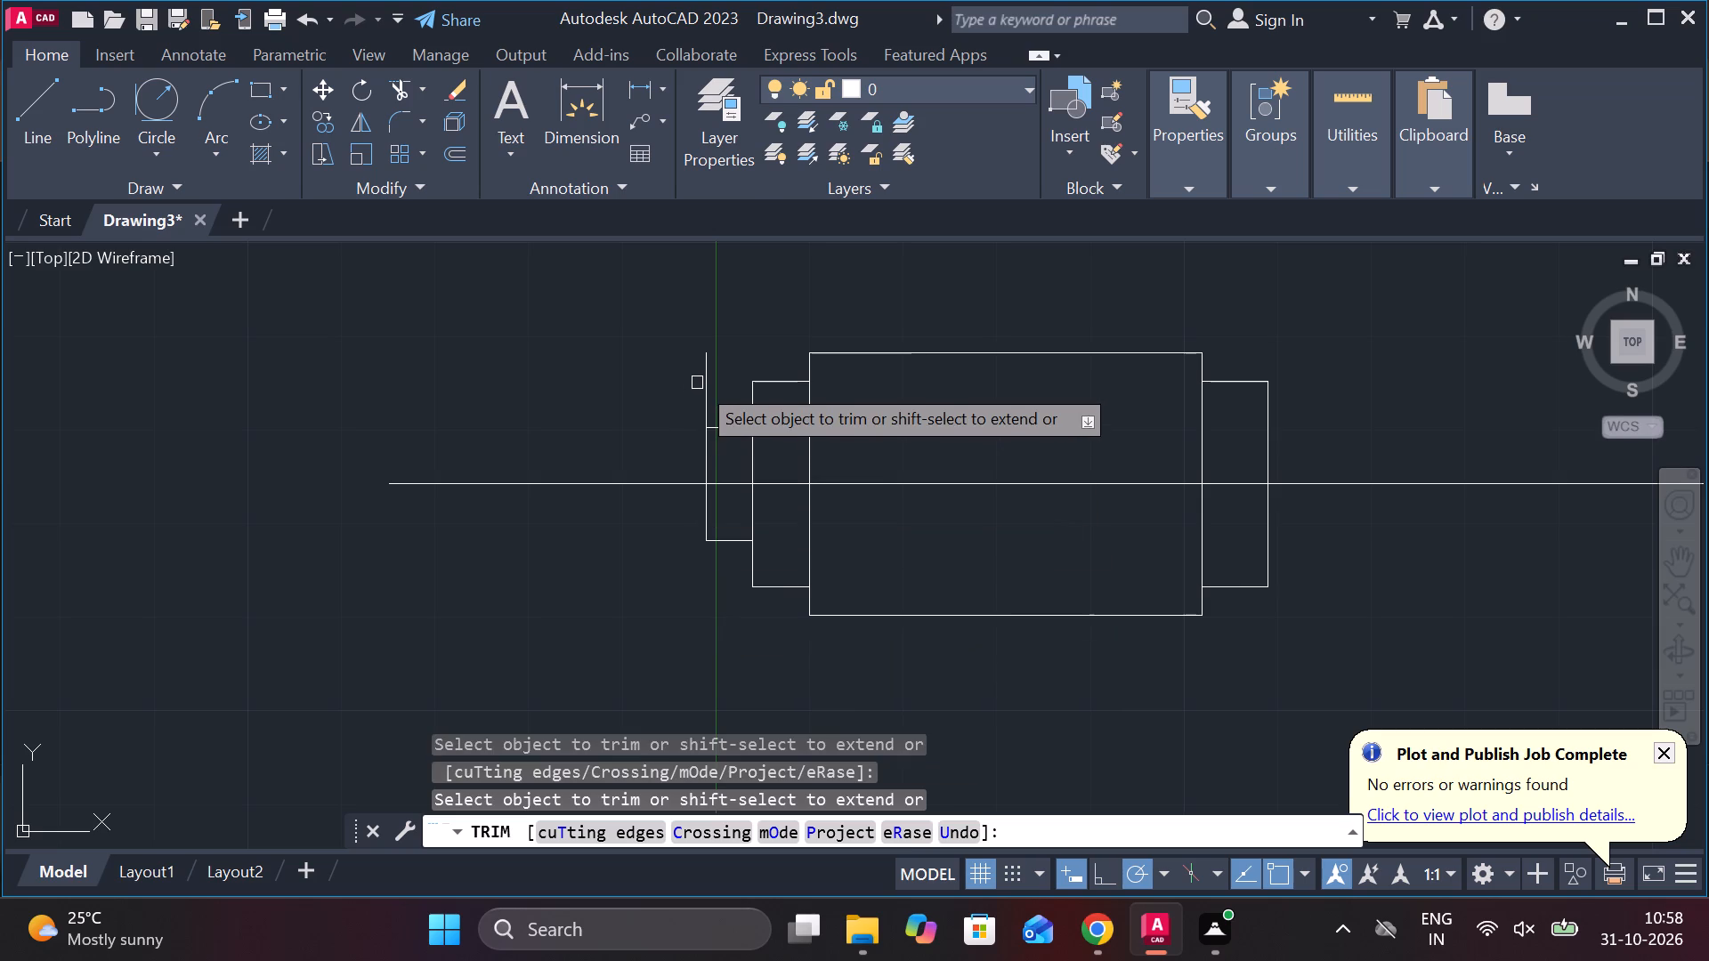
click(708, 375)
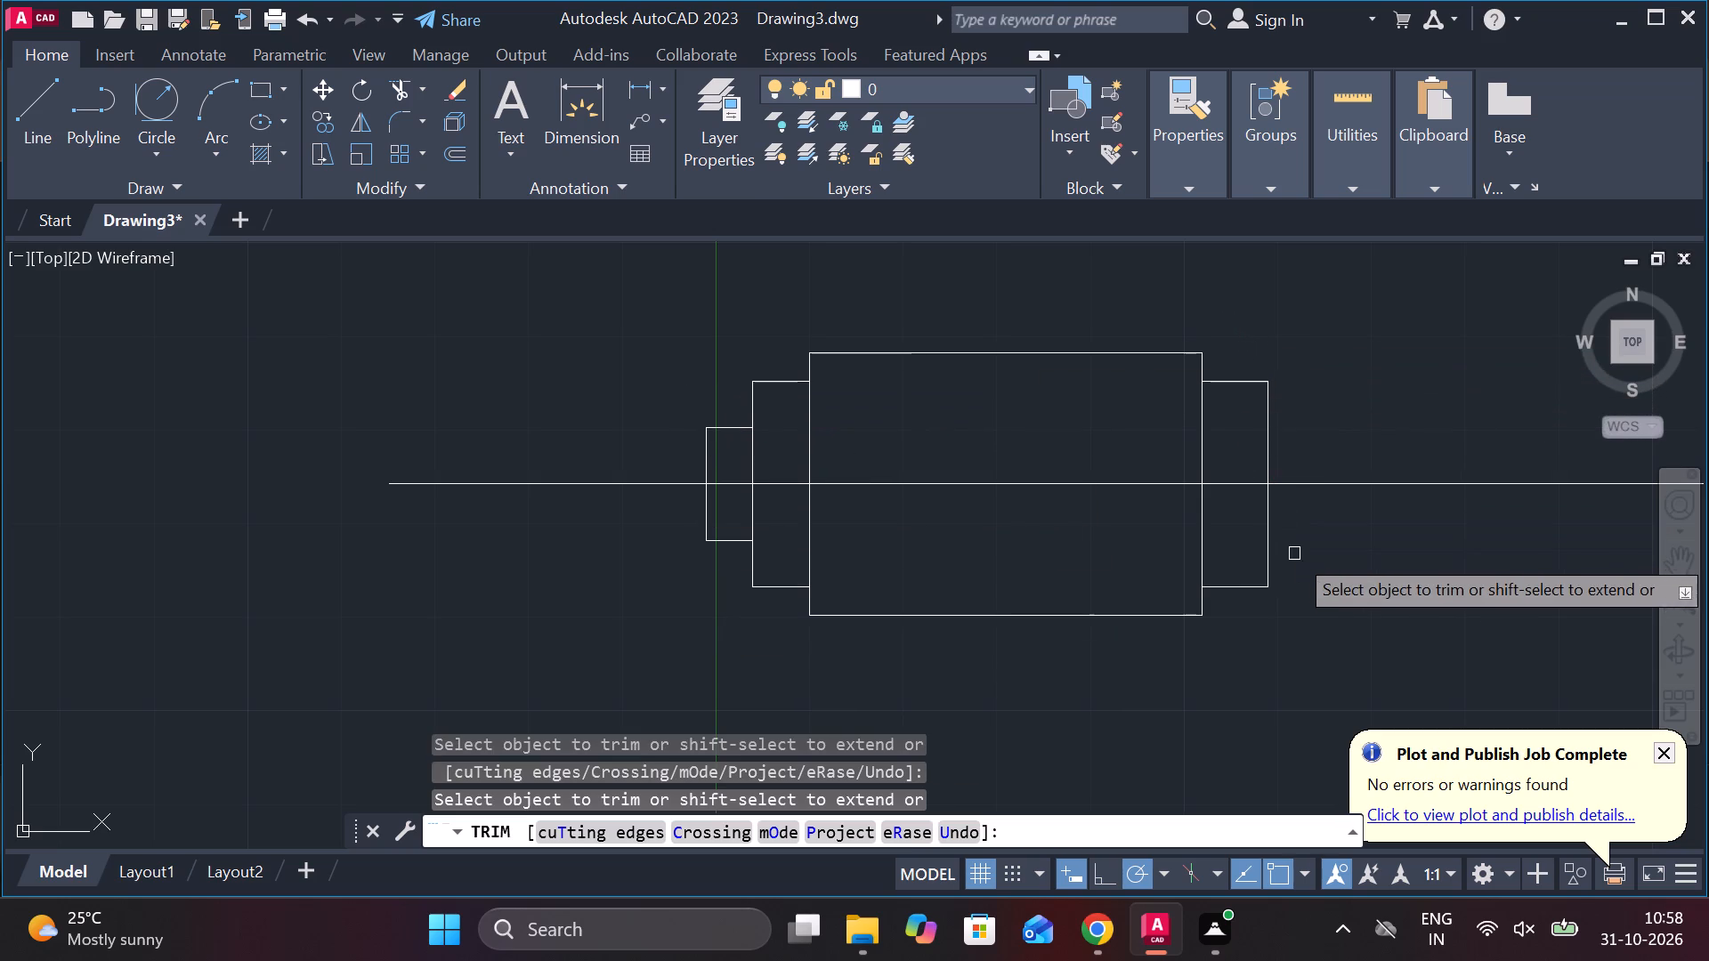
middle_drag(1405, 596, 1334, 596)
scroll(1404, 596, up, 1)
key(Escape)
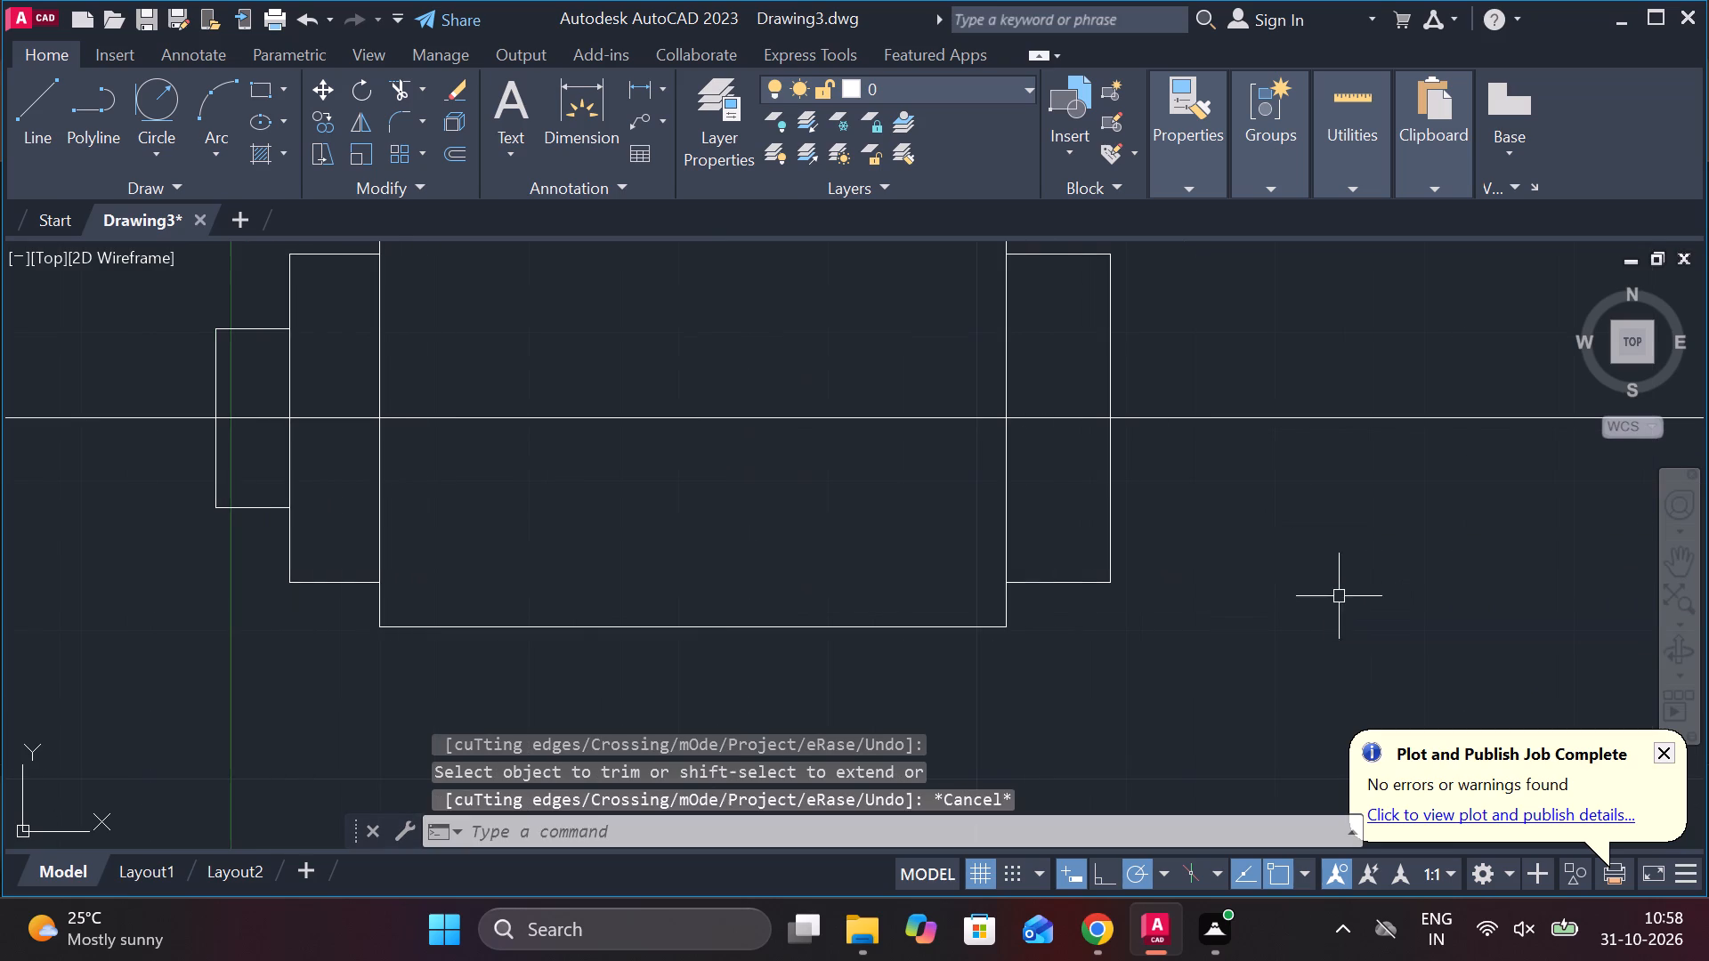
Draw two horizontal lines from the 12-high step's inner corners across to the large rectangle's right side.
middle_drag(827, 535, 912, 591)
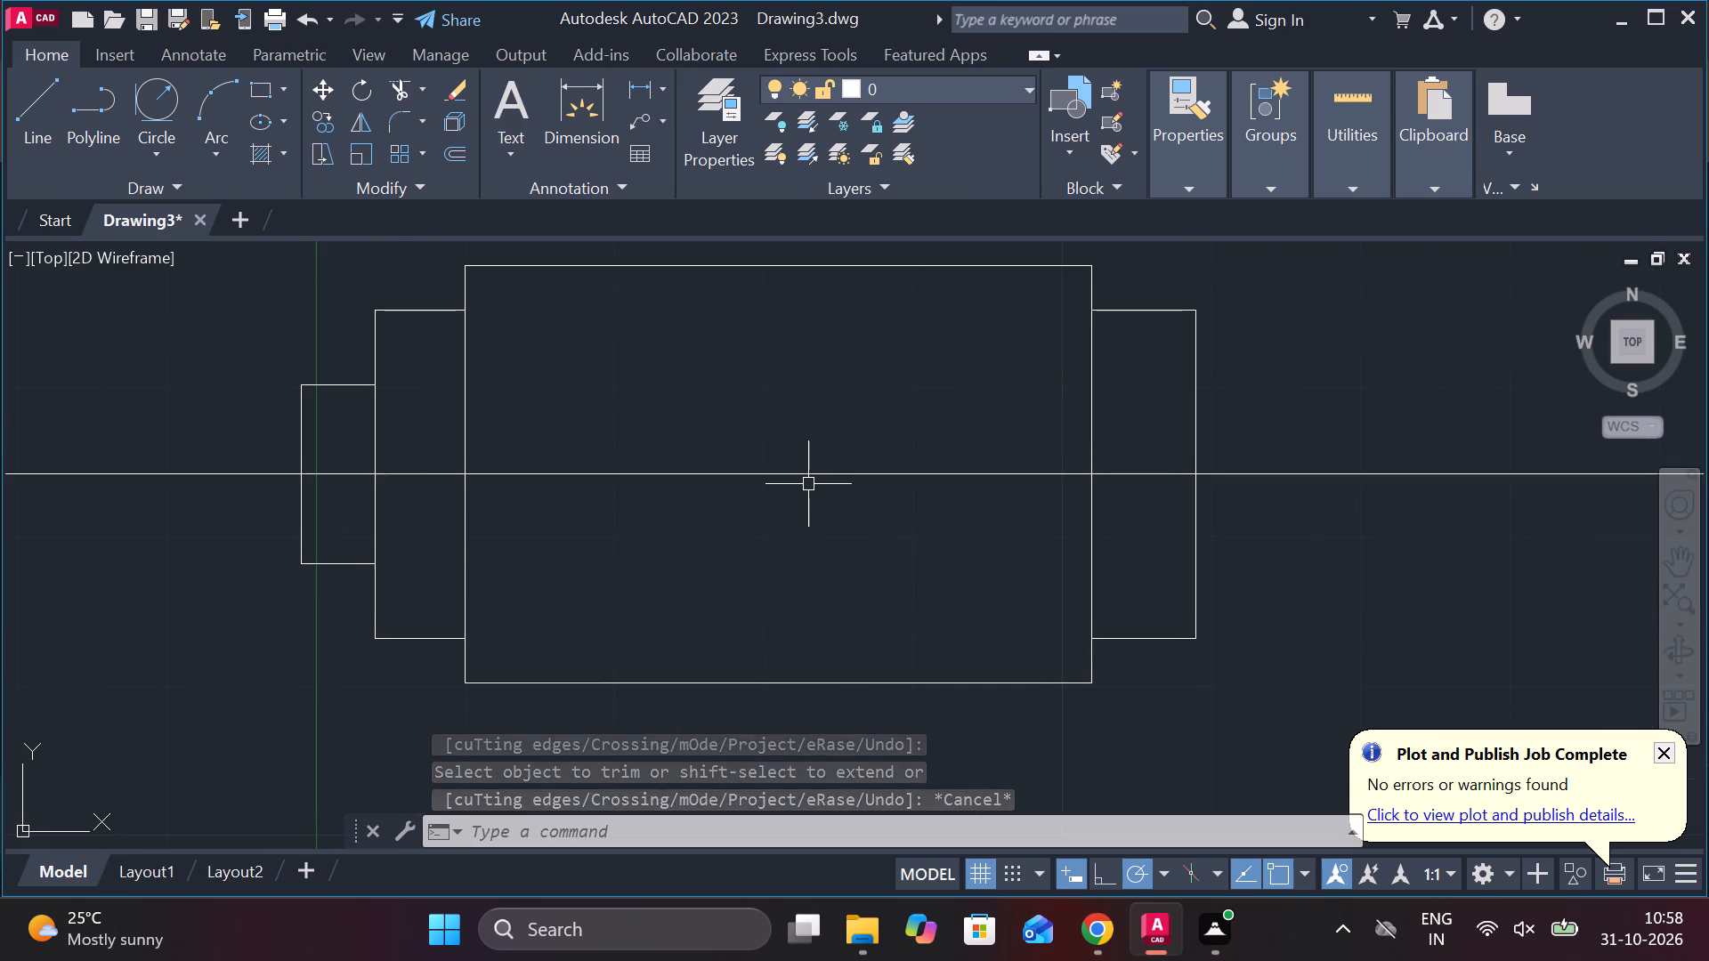
key(l)
key(Return)
middle_drag(672, 401, 715, 414)
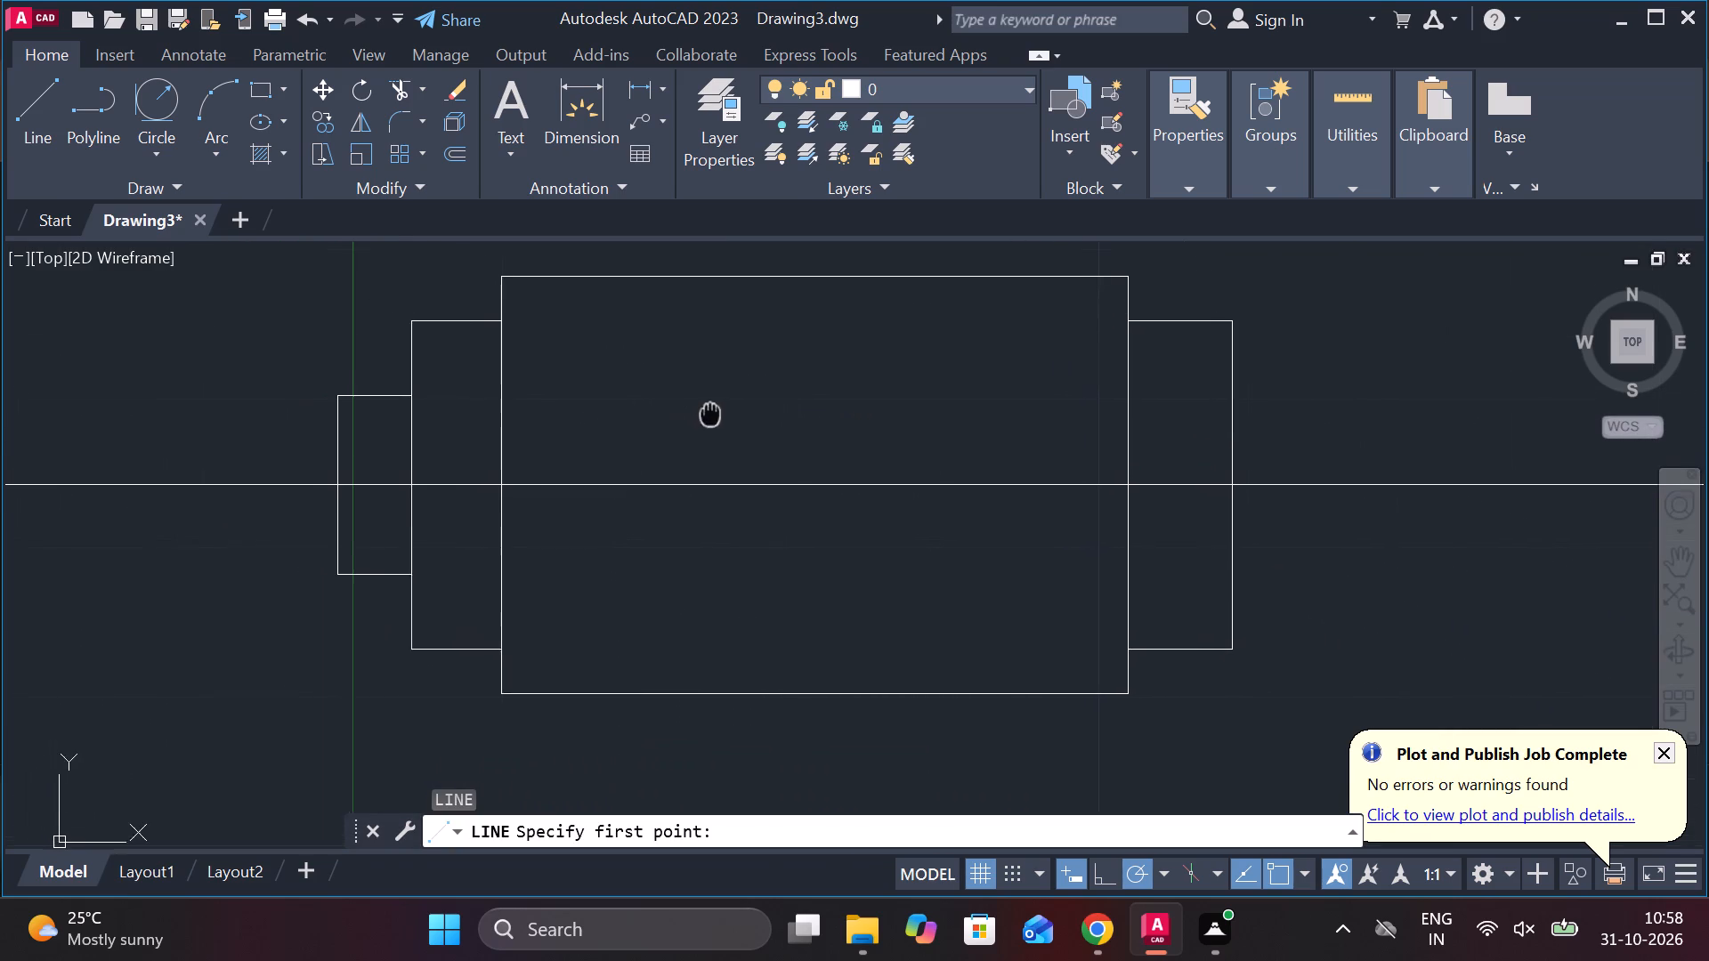
middle_drag(715, 414, 706, 414)
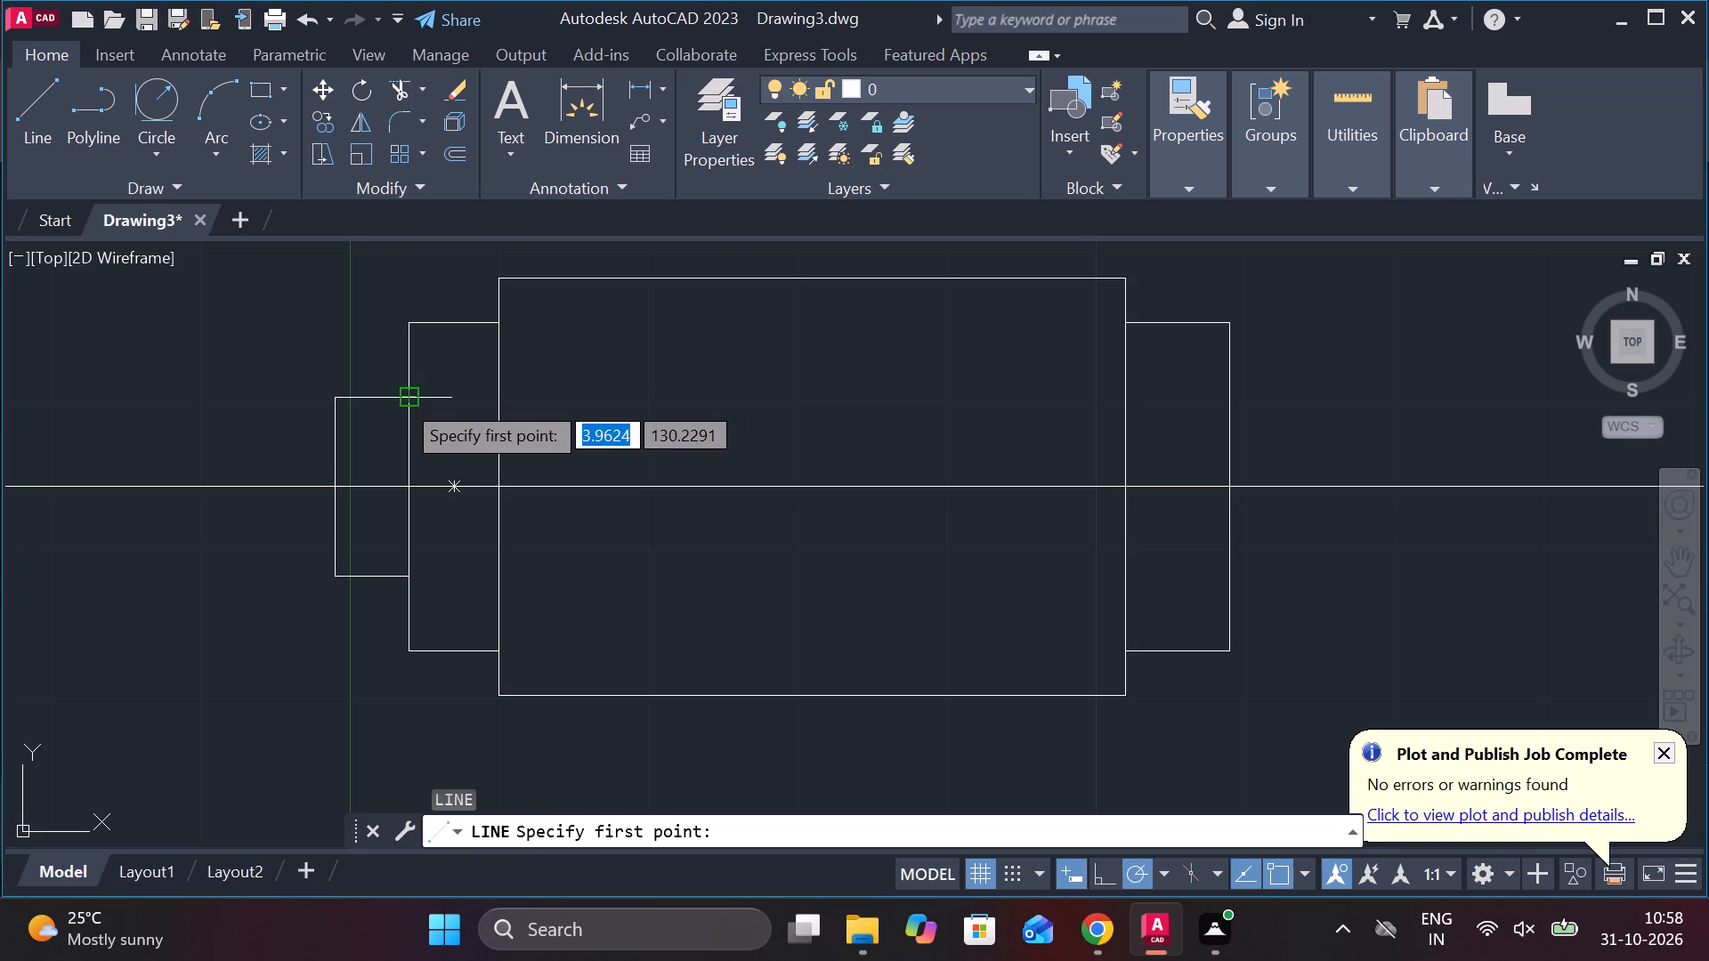
click(401, 400)
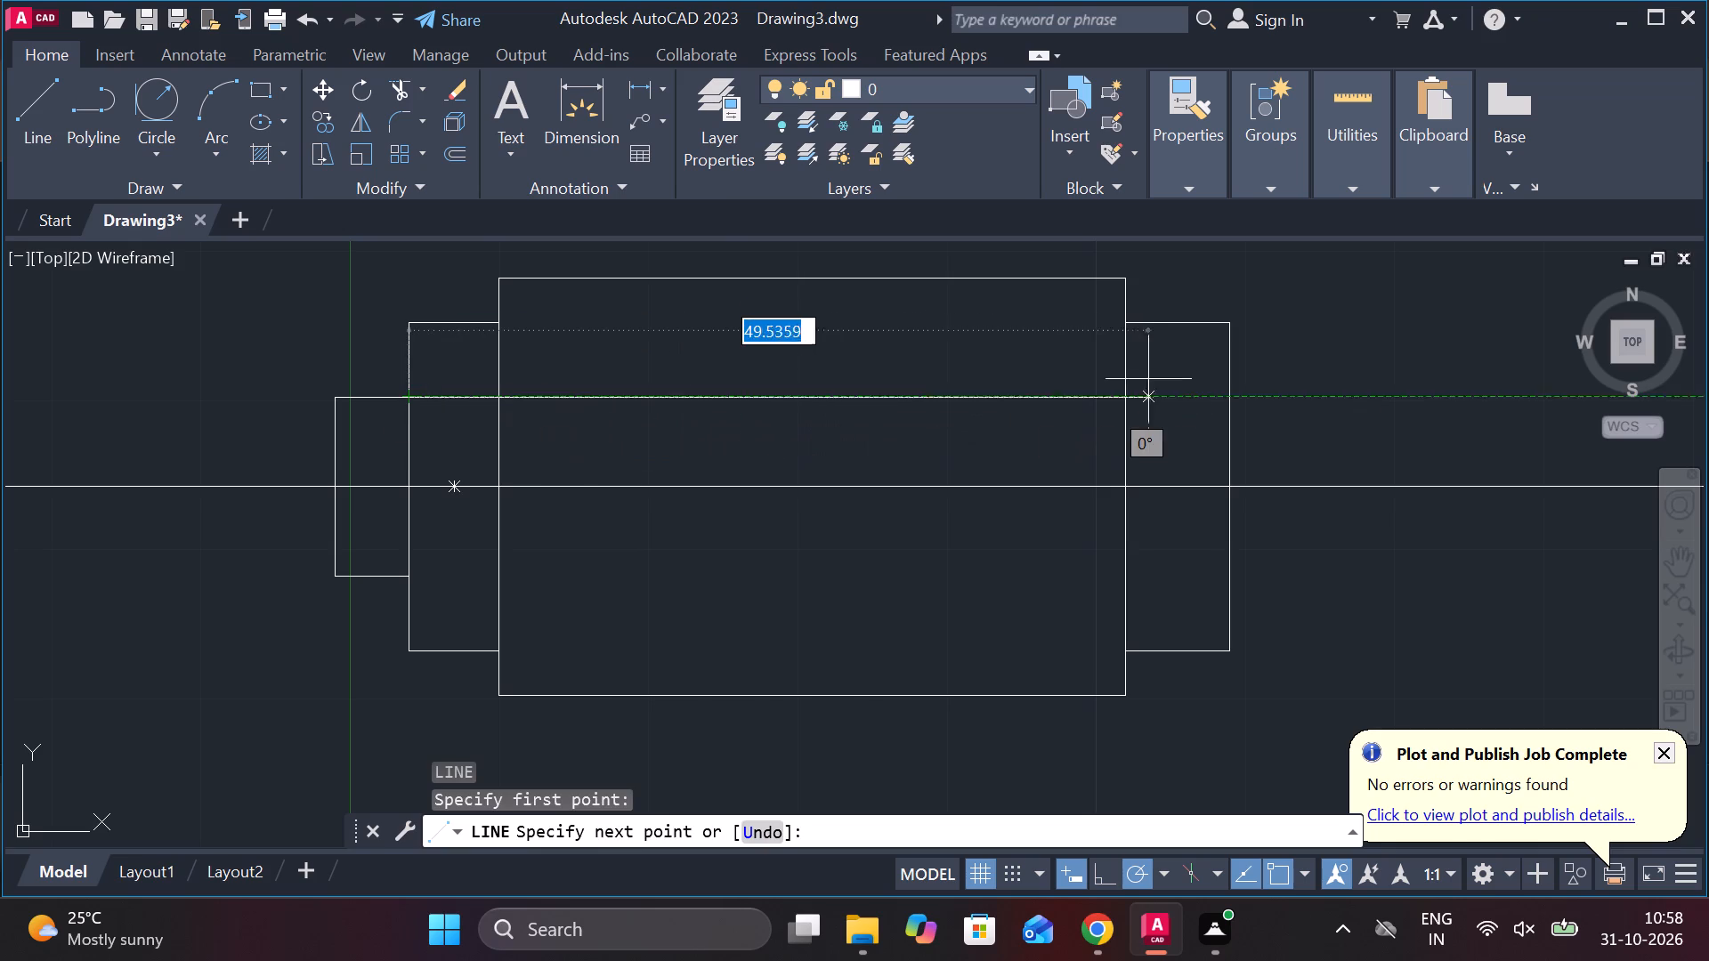
click(1133, 393)
key(Escape)
key(space)
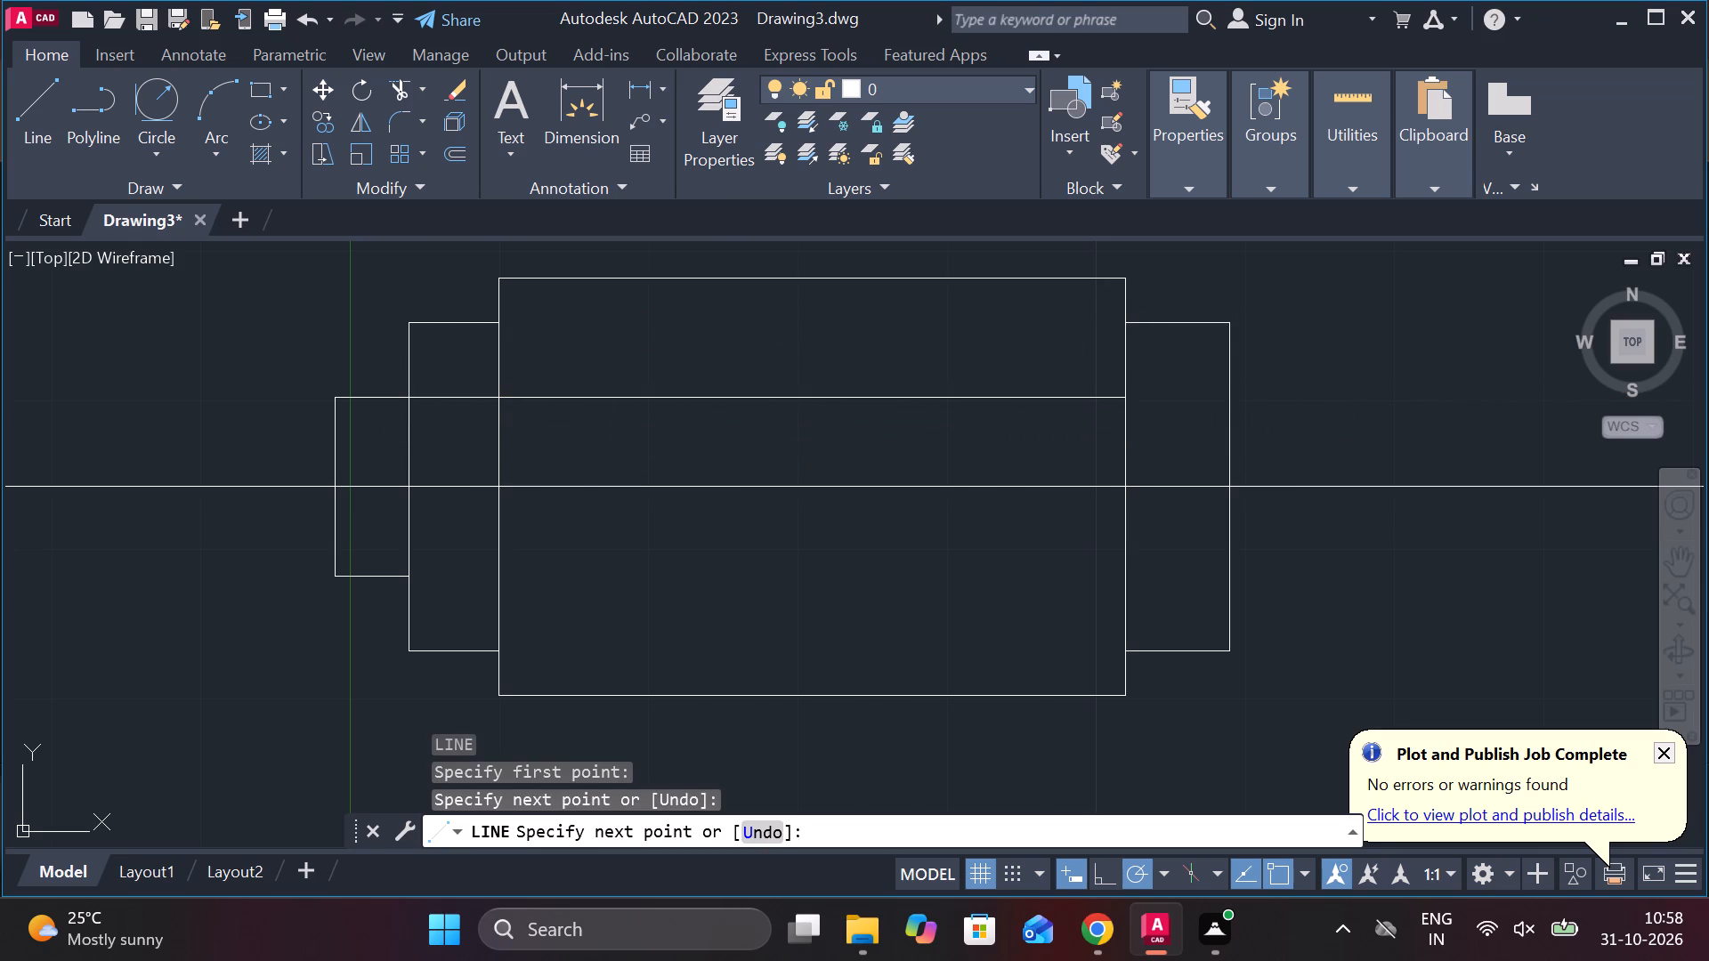
scroll(685, 568, down, 2)
scroll(433, 629, up, 1)
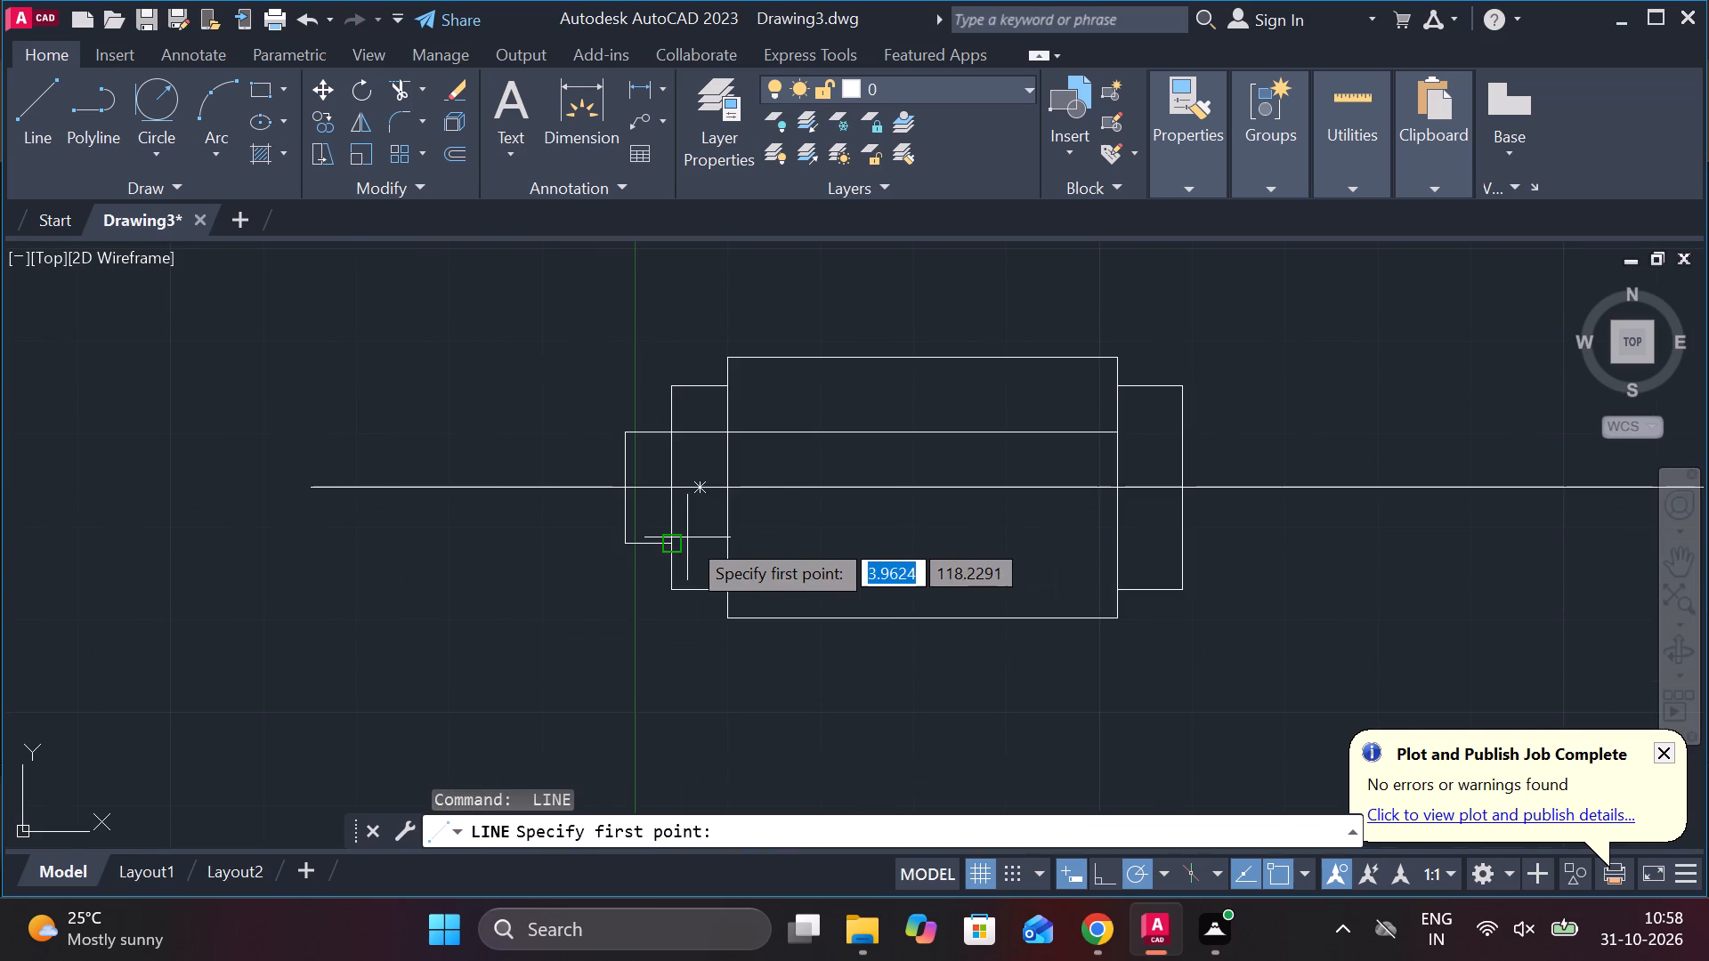
click(677, 541)
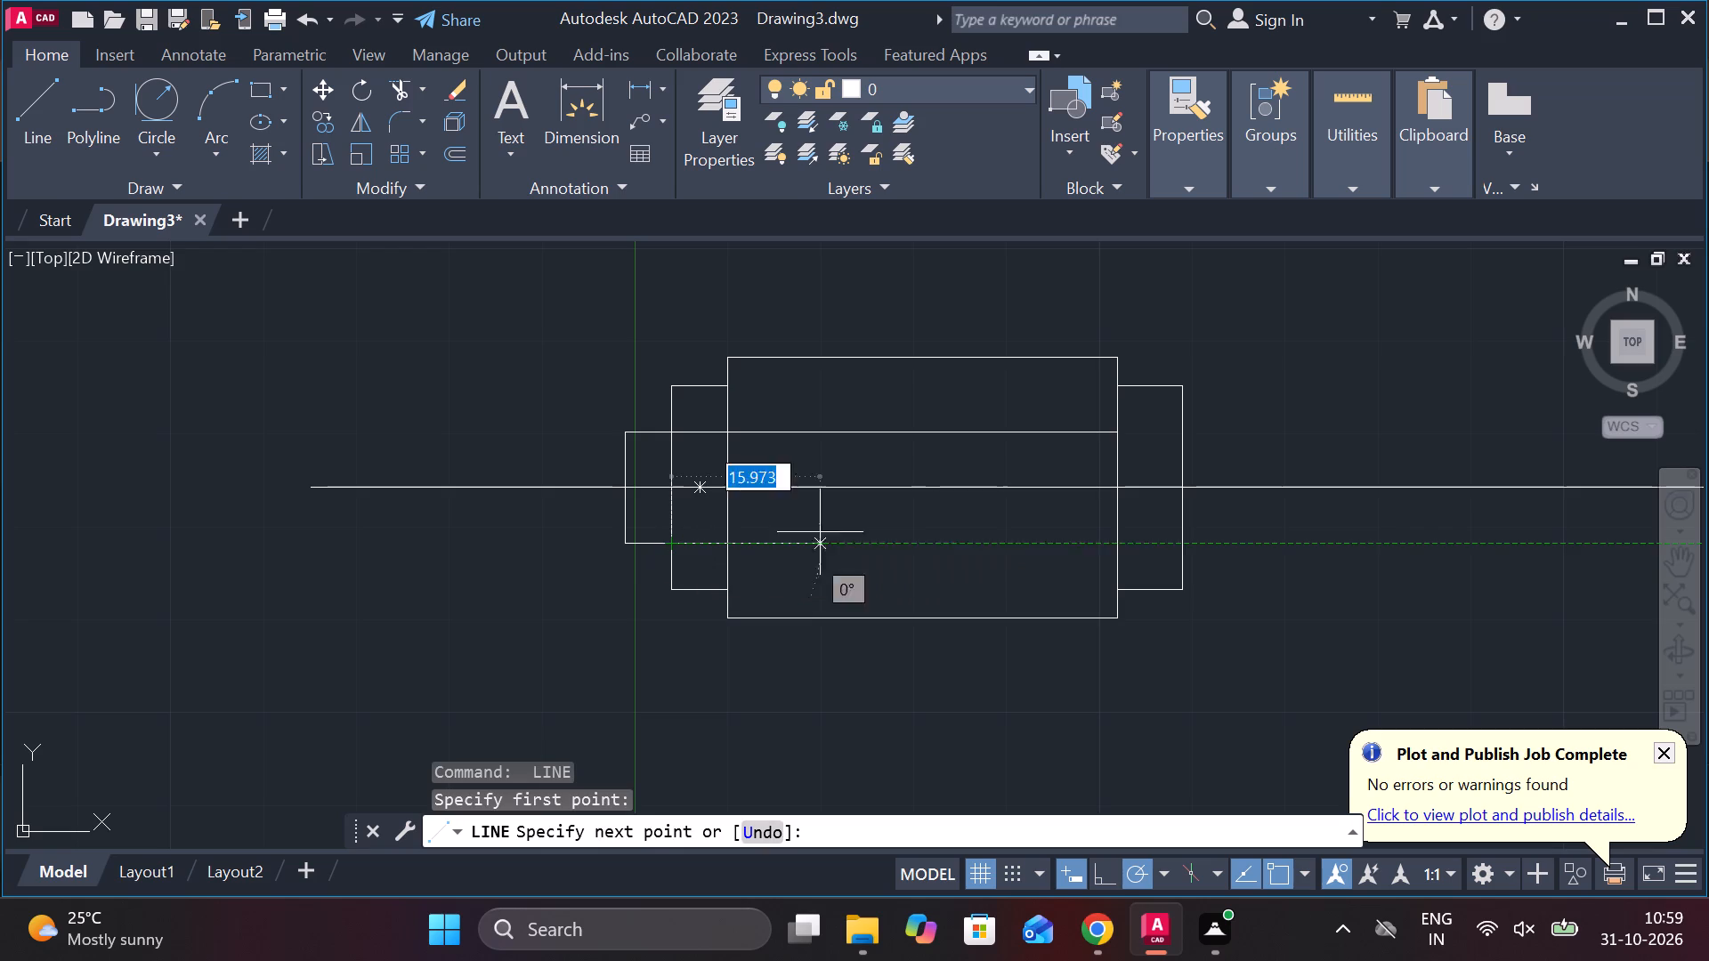
click(1109, 537)
key(Escape)
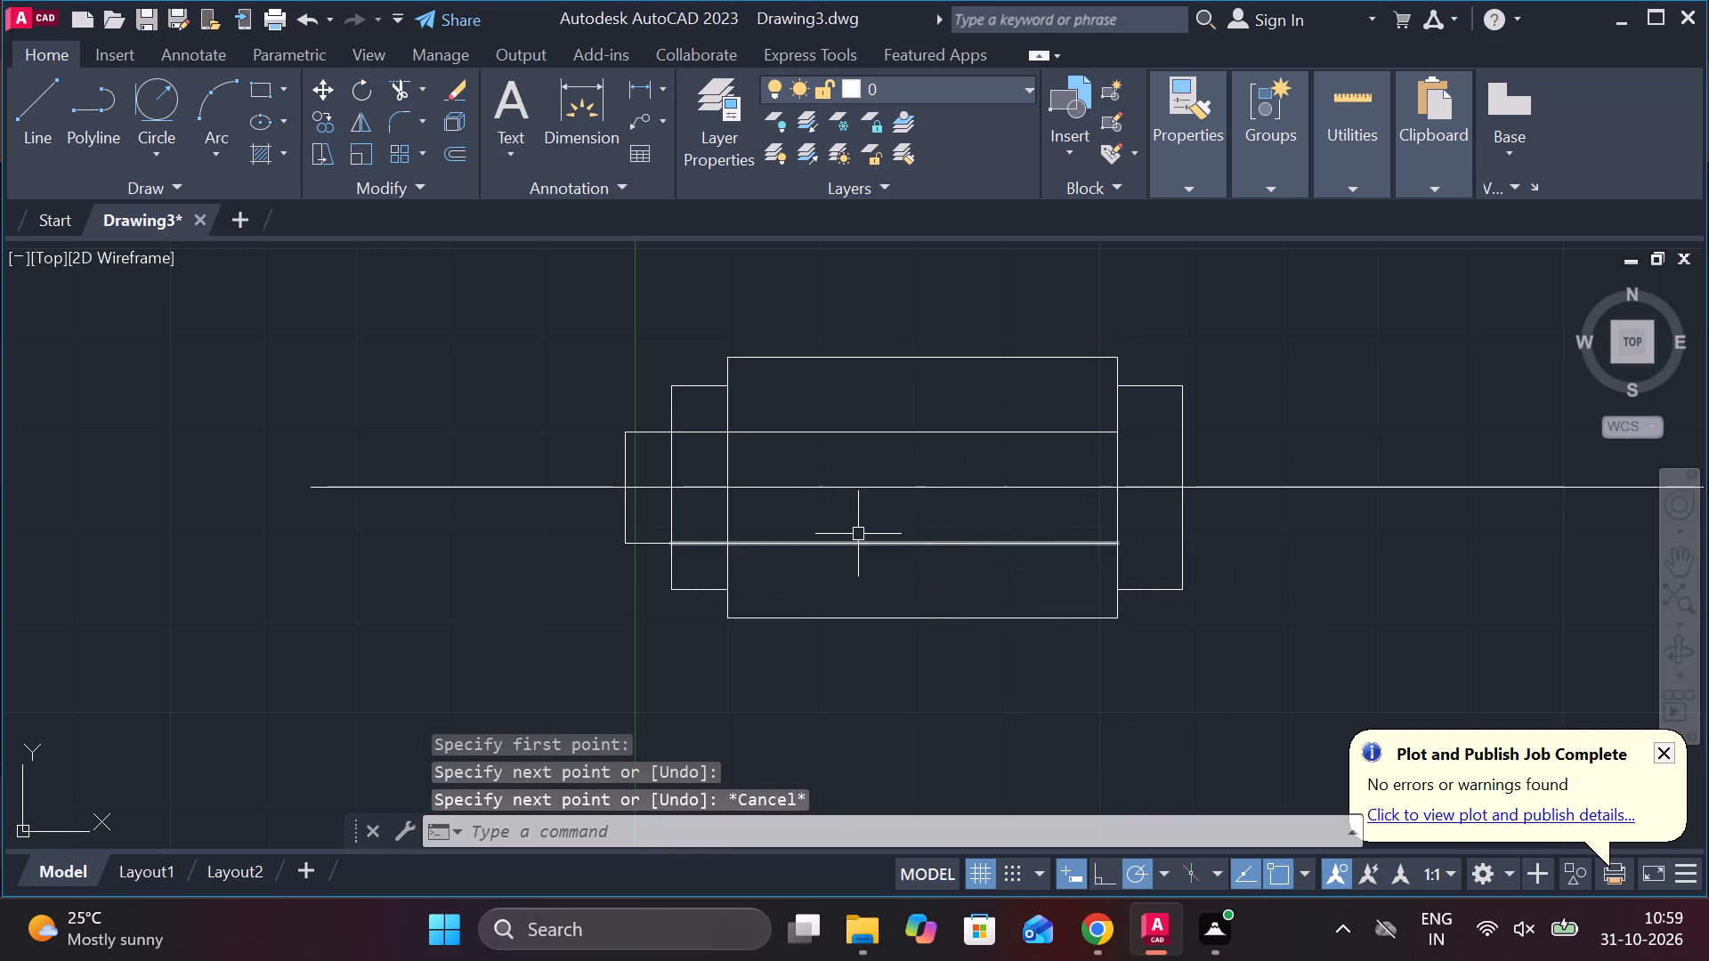
Load the DASHED linetype from acadiso.lin into the drawing.
click(857, 545)
click(850, 435)
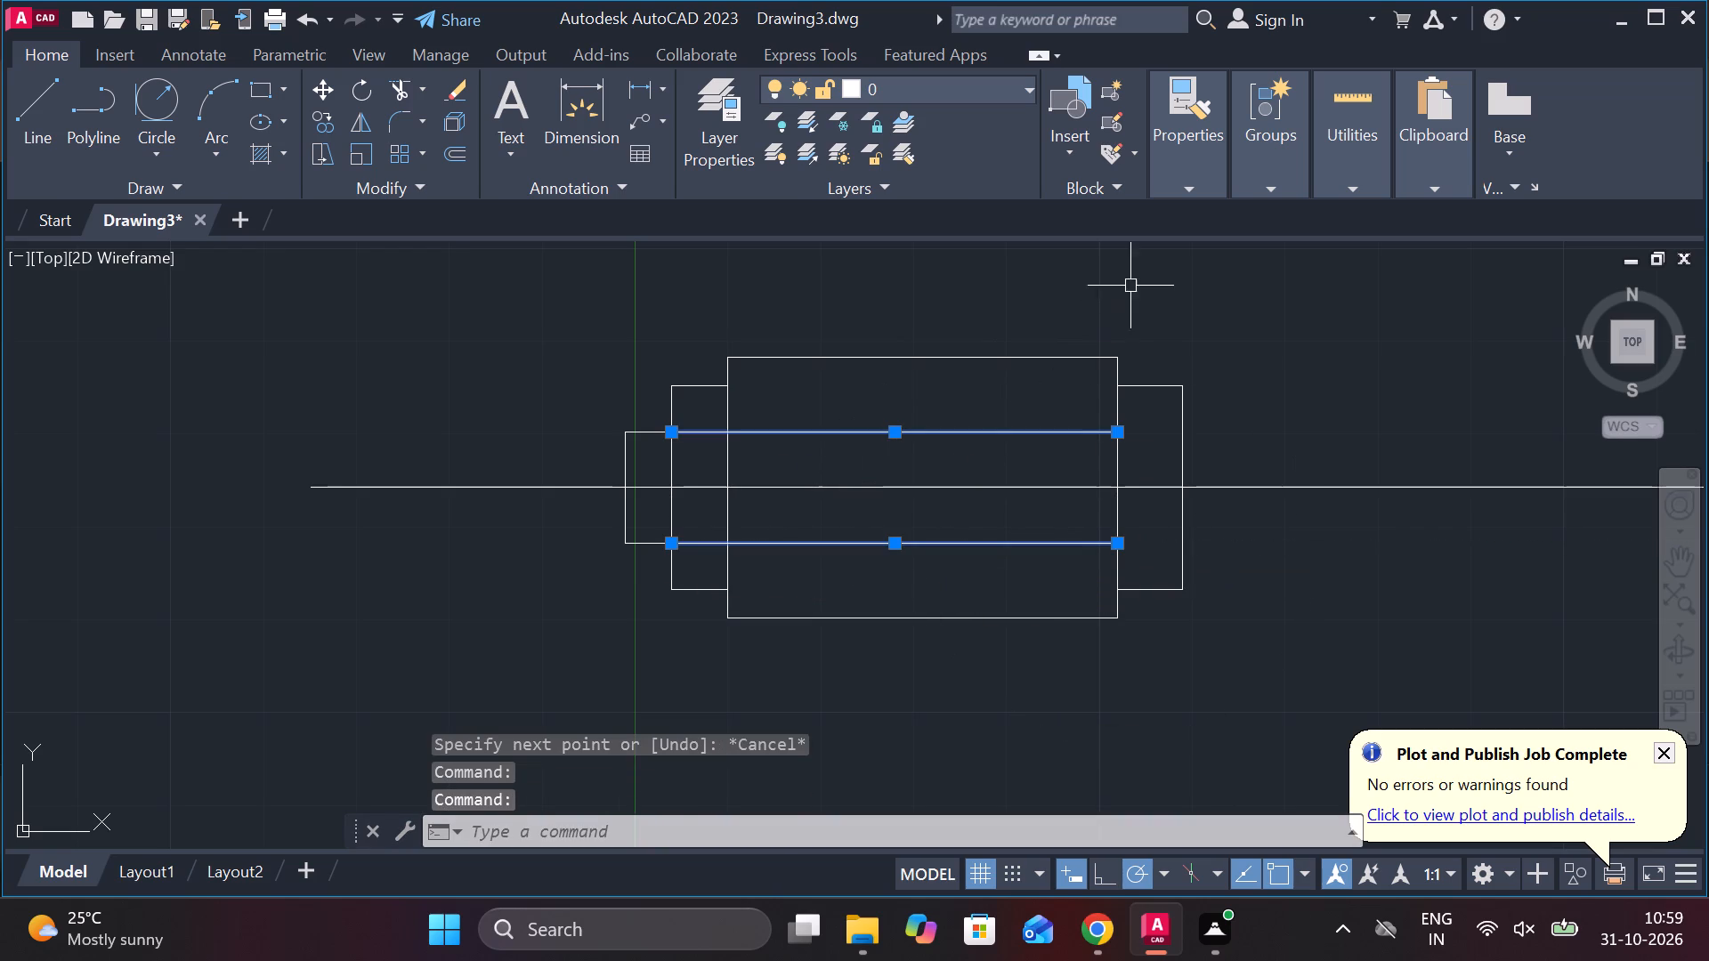
click(1174, 193)
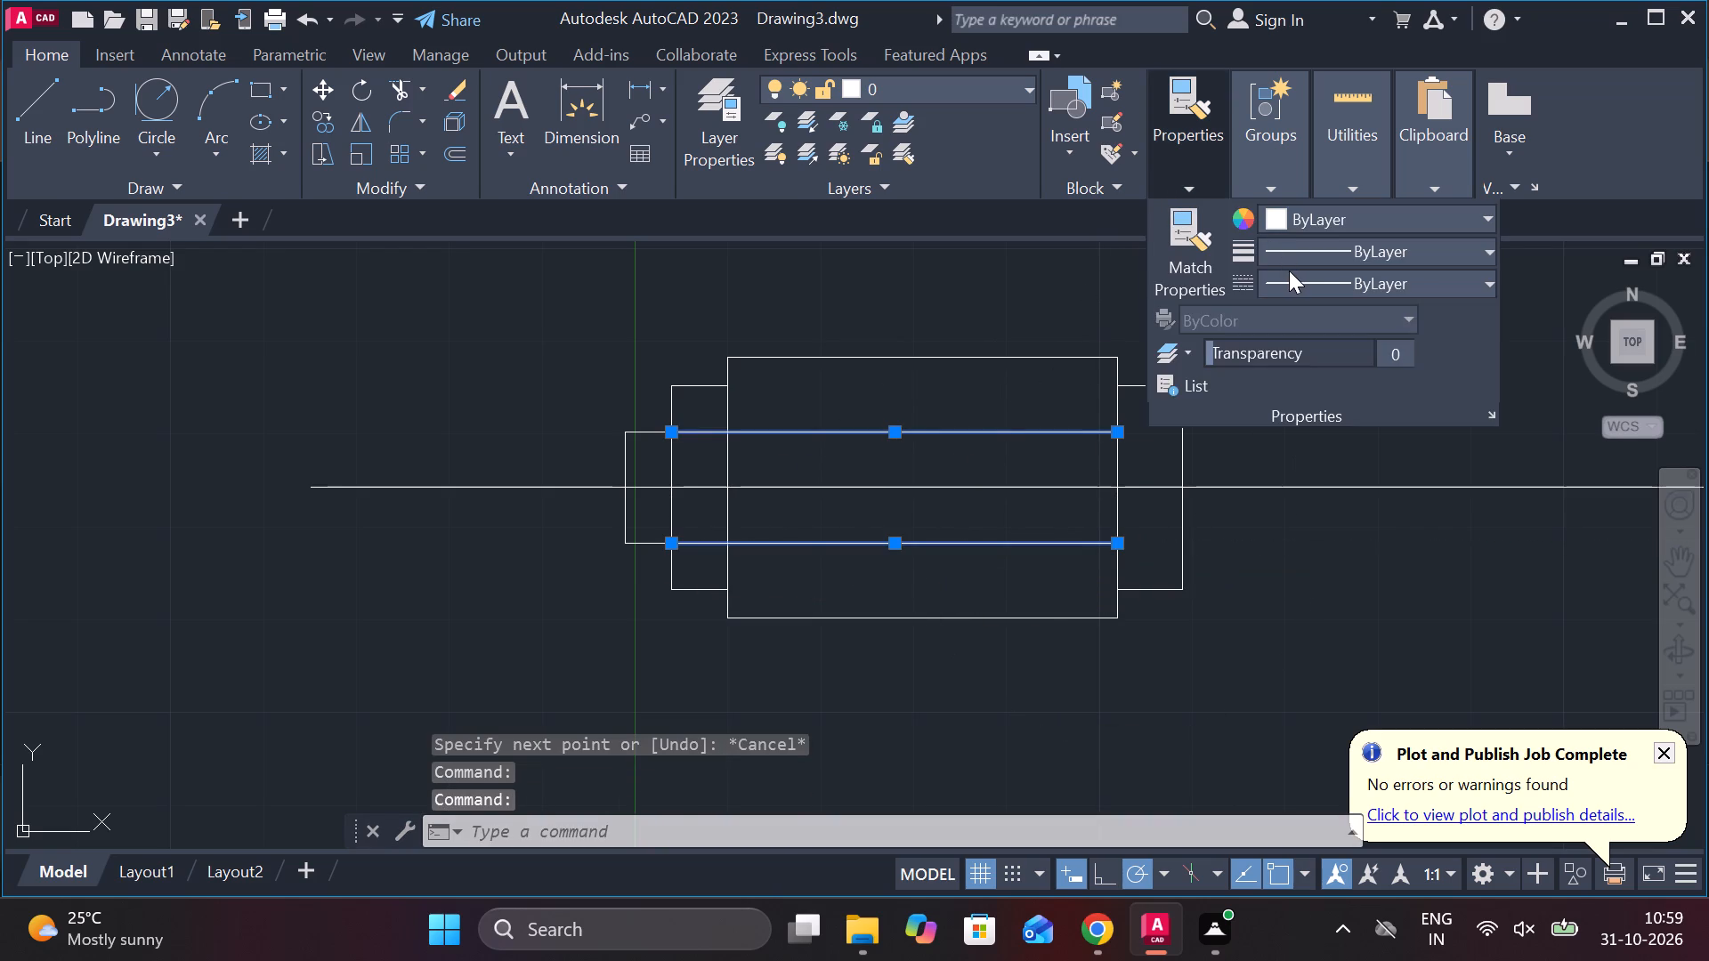
click(1289, 271)
click(1297, 458)
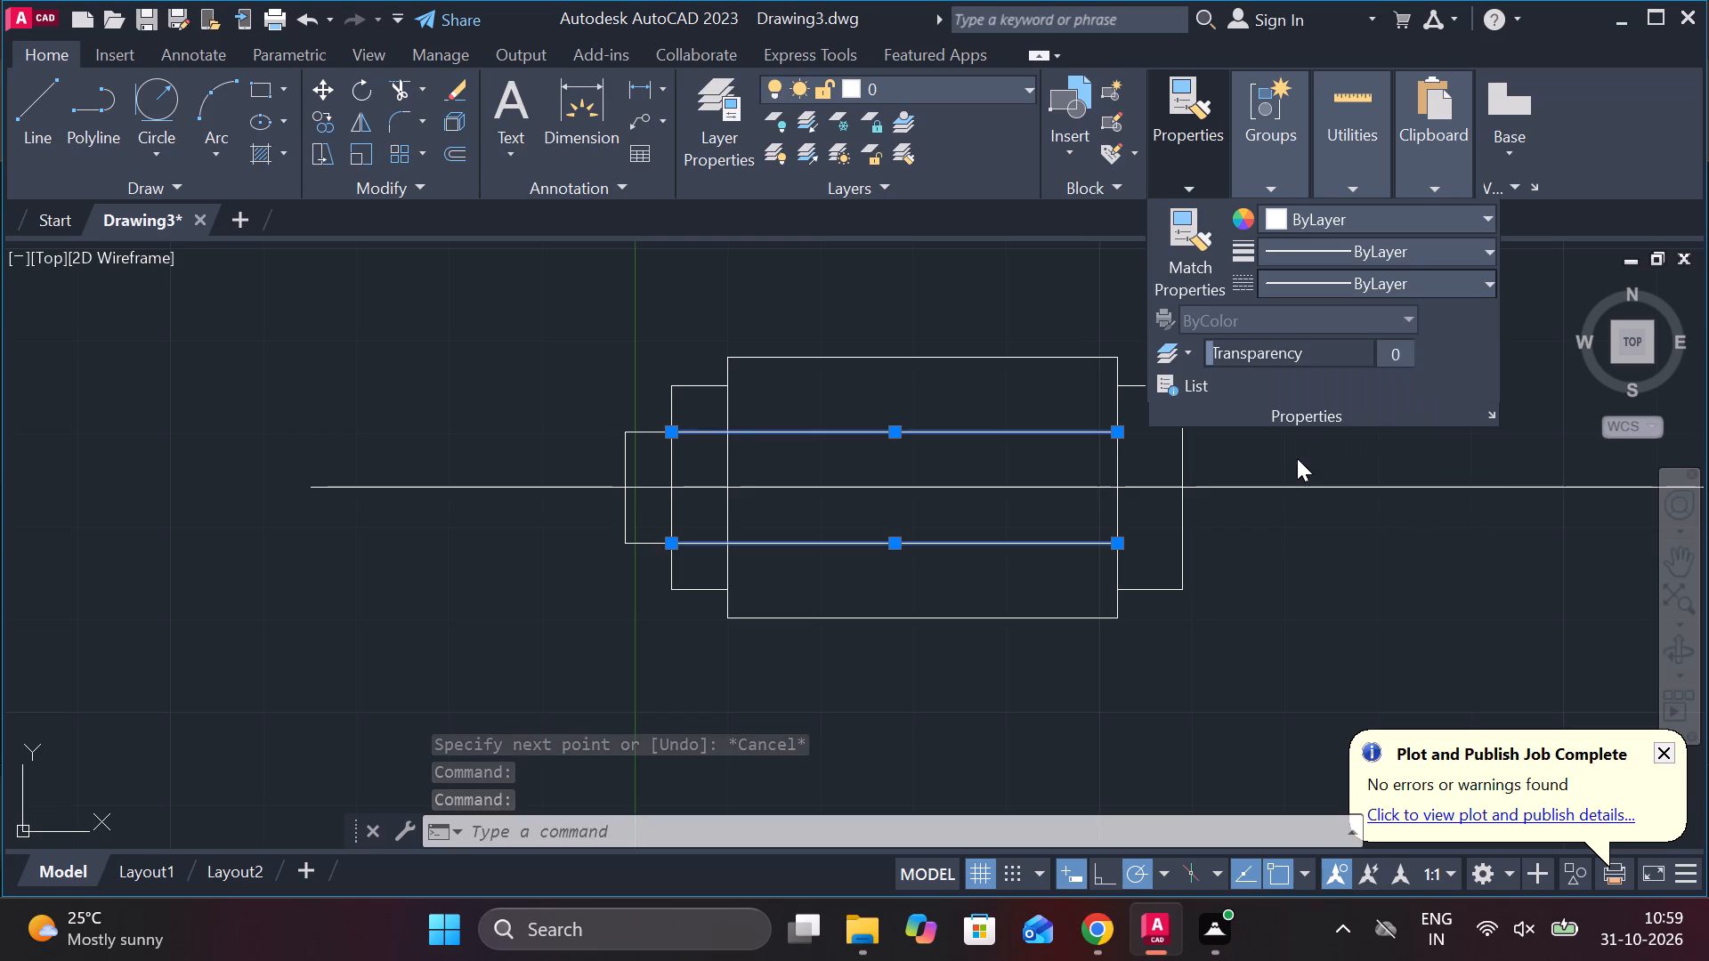
click(1040, 223)
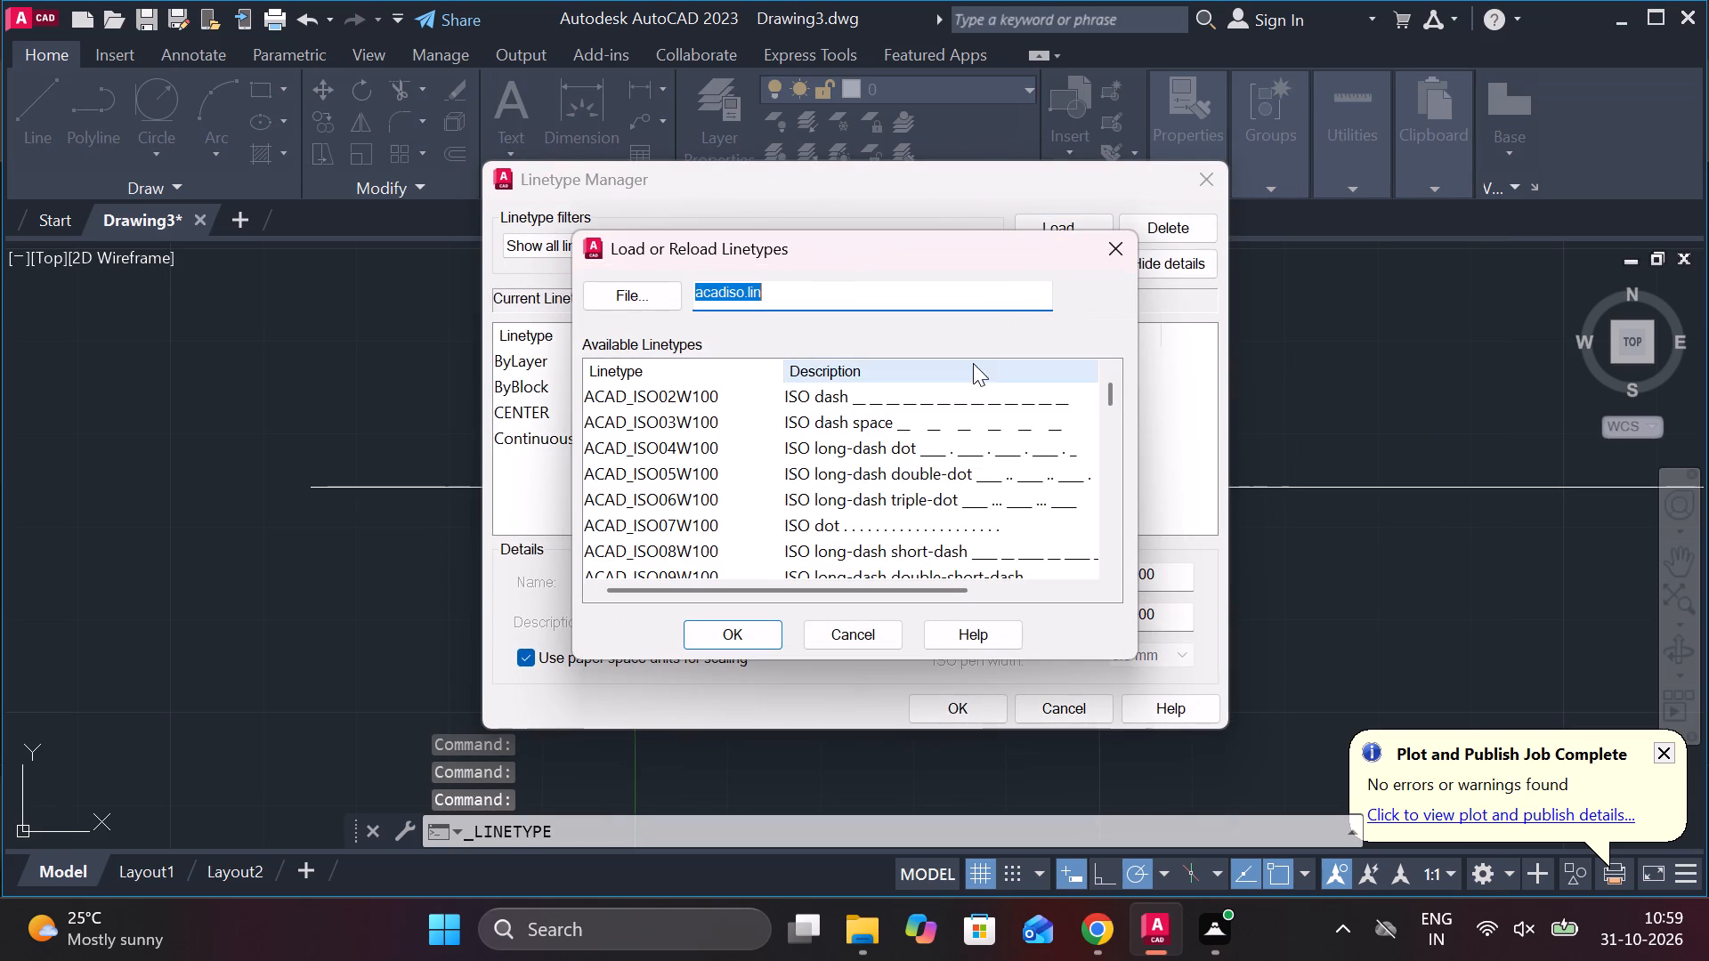
scroll(973, 363, down, 1)
scroll(934, 431, down, 2)
scroll(858, 483, down, 4)
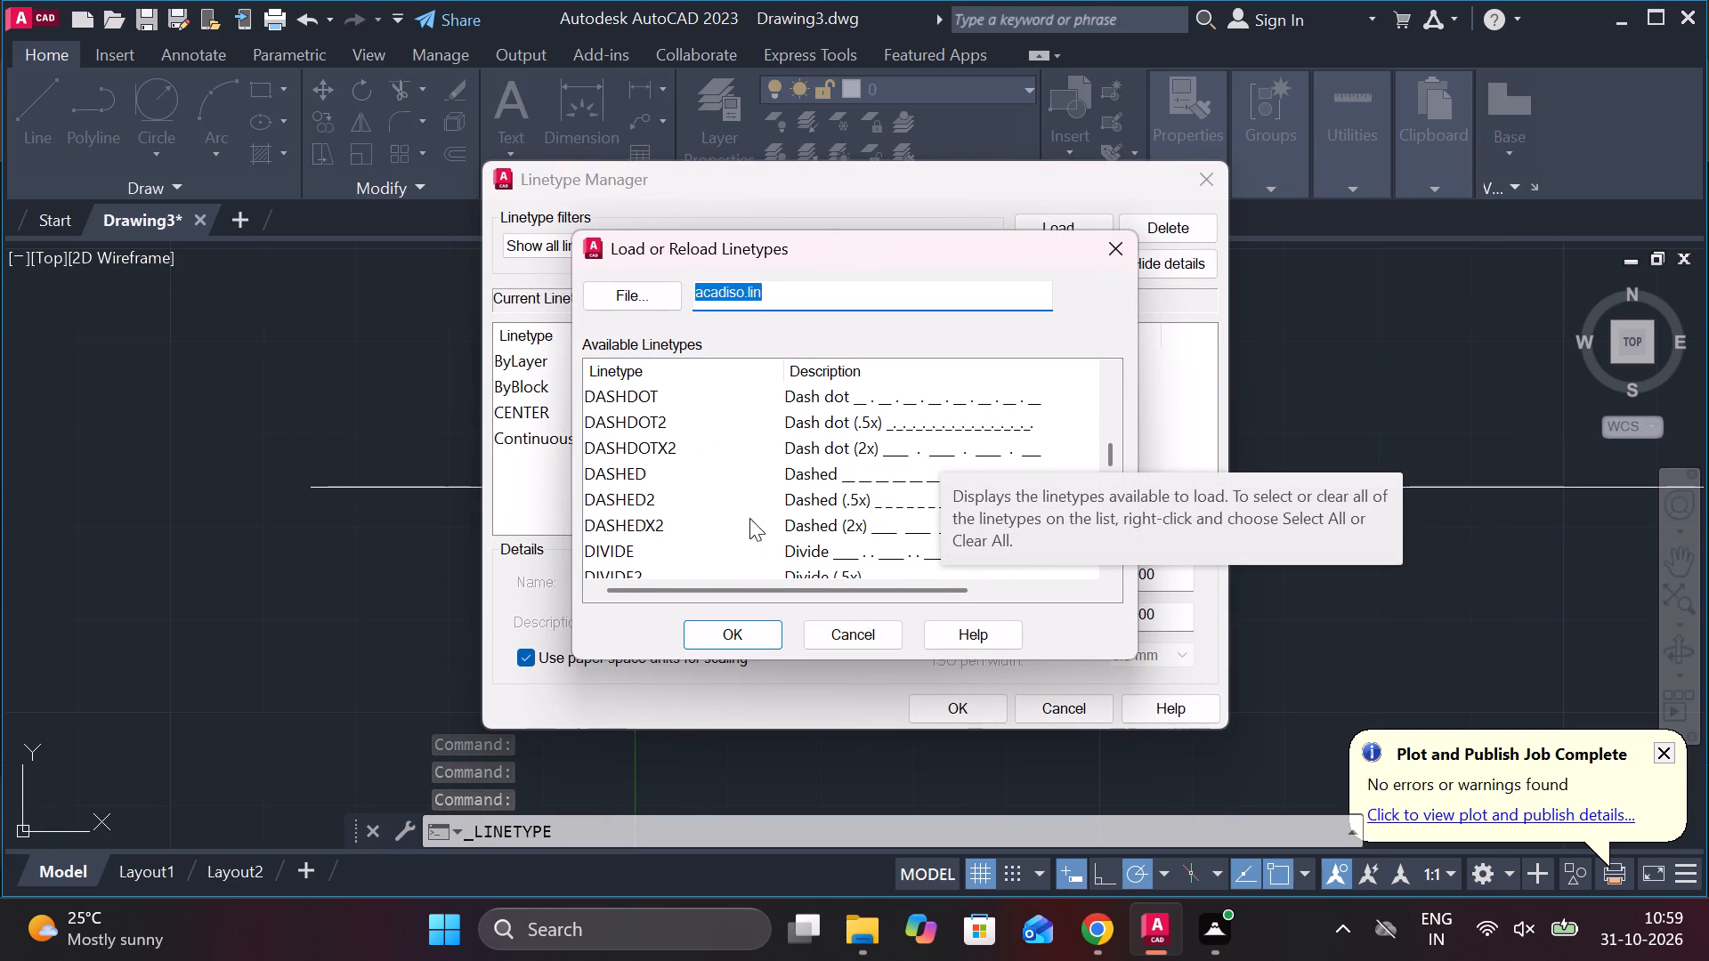
click(600, 465)
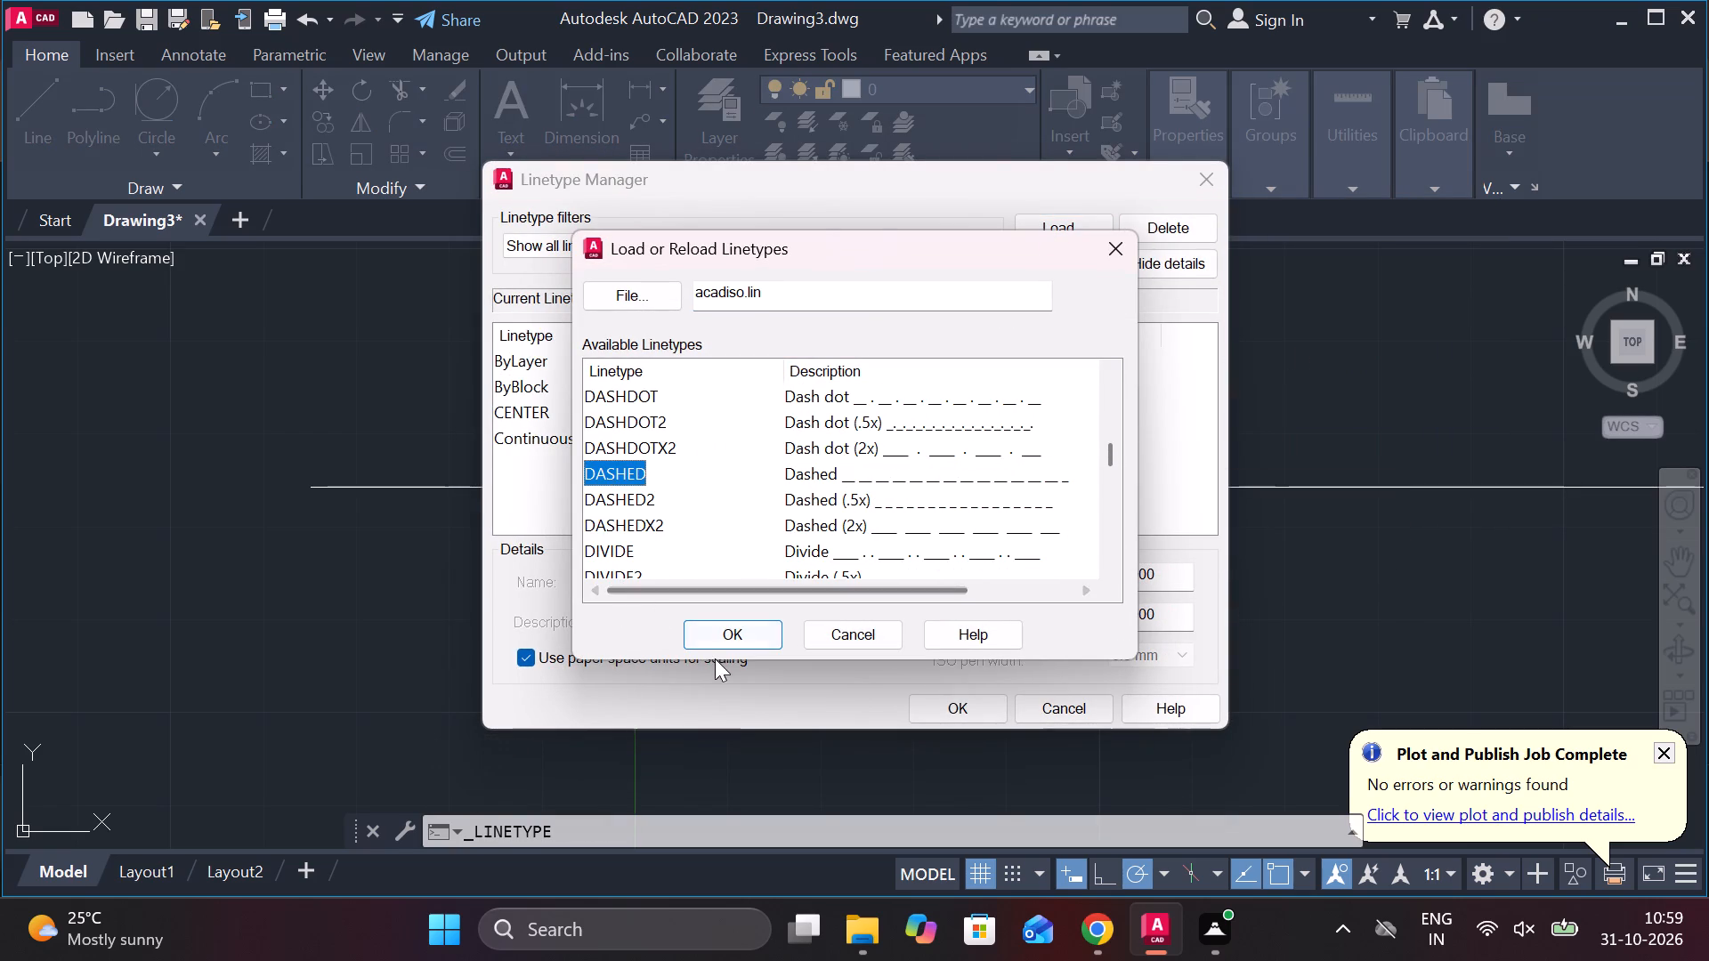
click(715, 658)
click(705, 634)
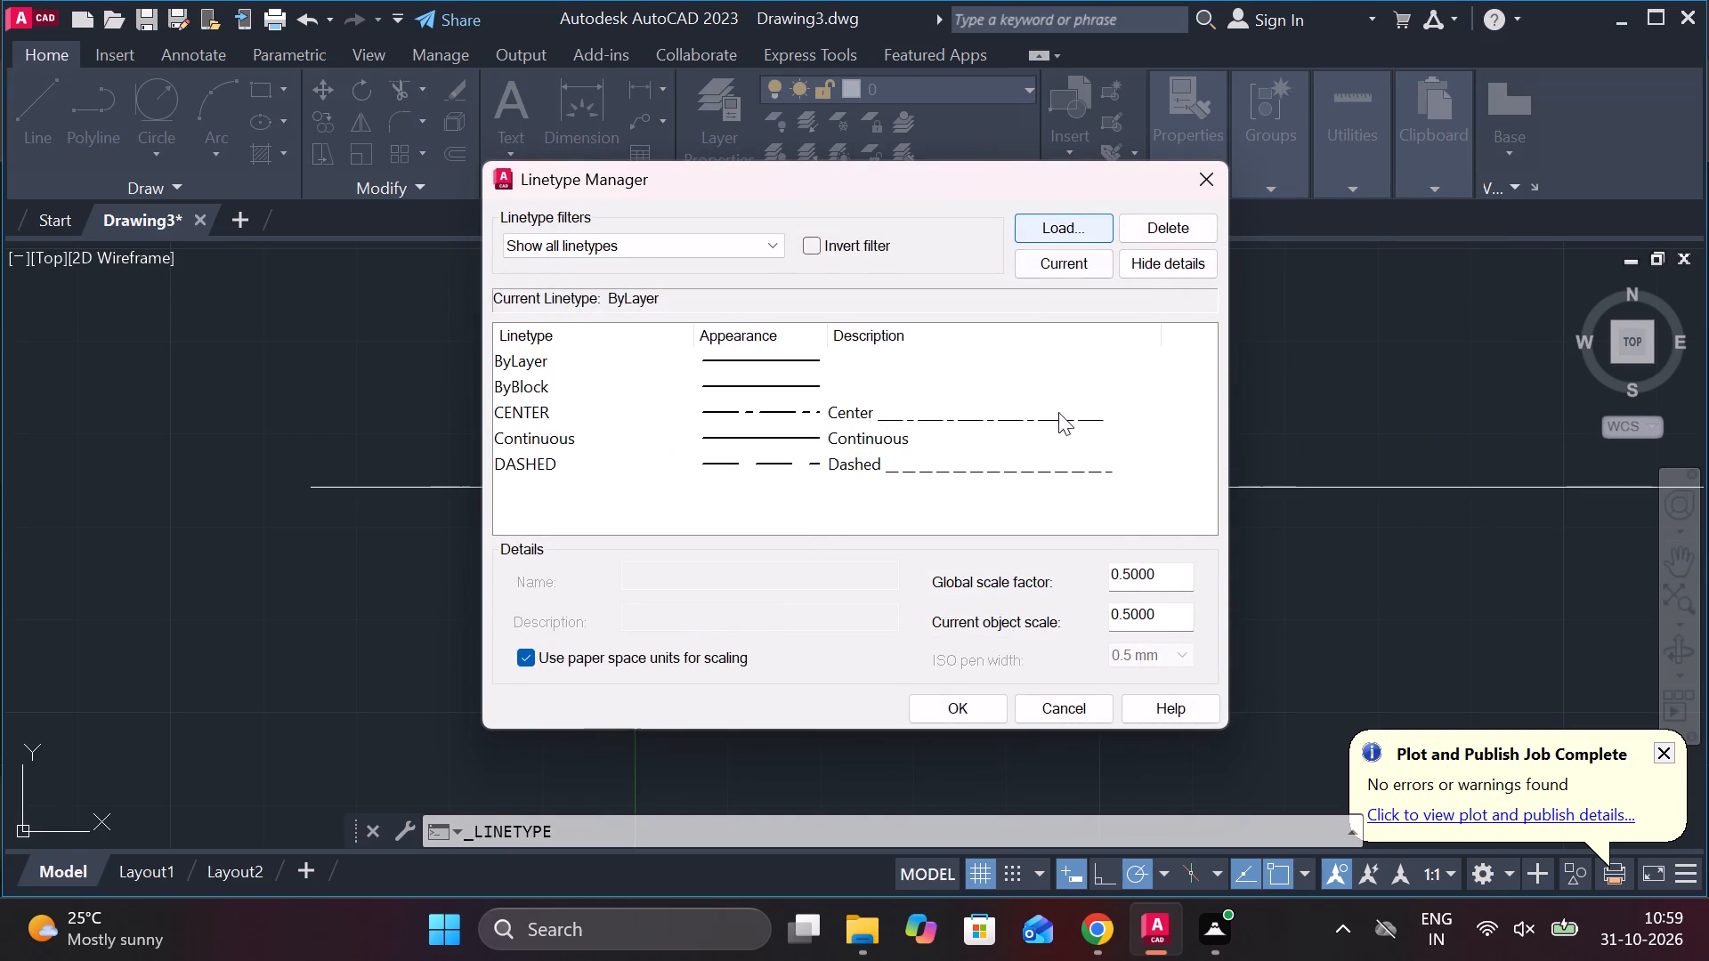
click(979, 702)
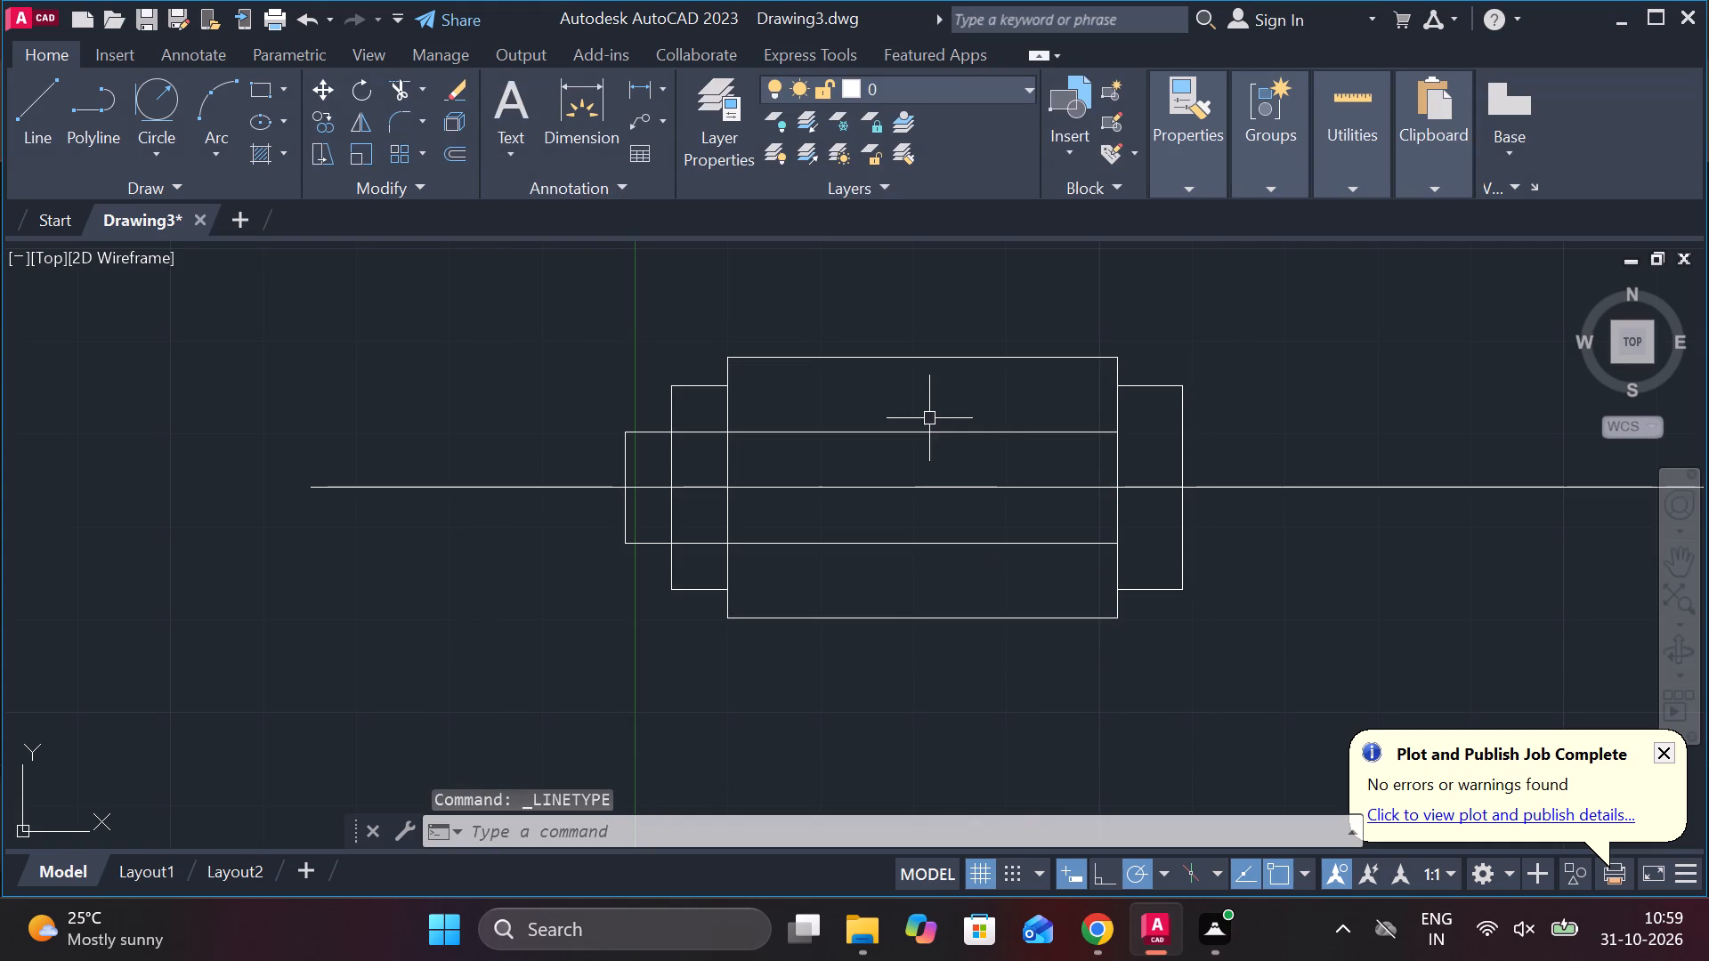
Change the two long horizontal lines above and below the axis inside the stepped view to the DASHED linetype.
click(927, 431)
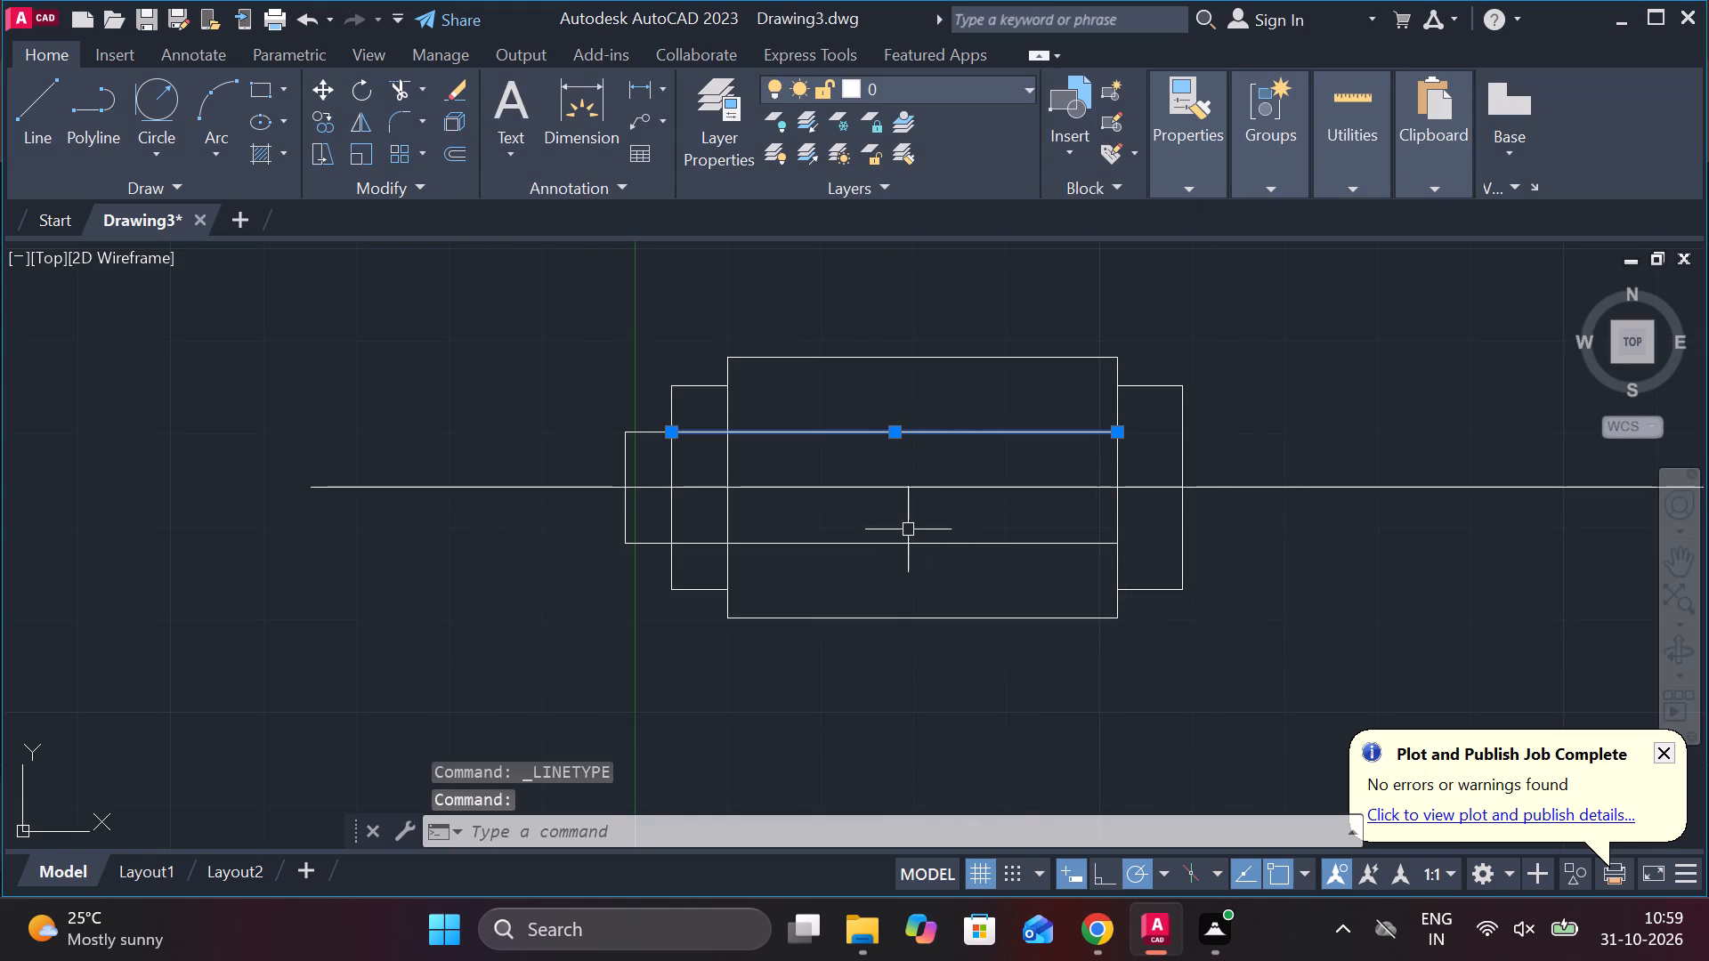
click(908, 537)
click(1198, 199)
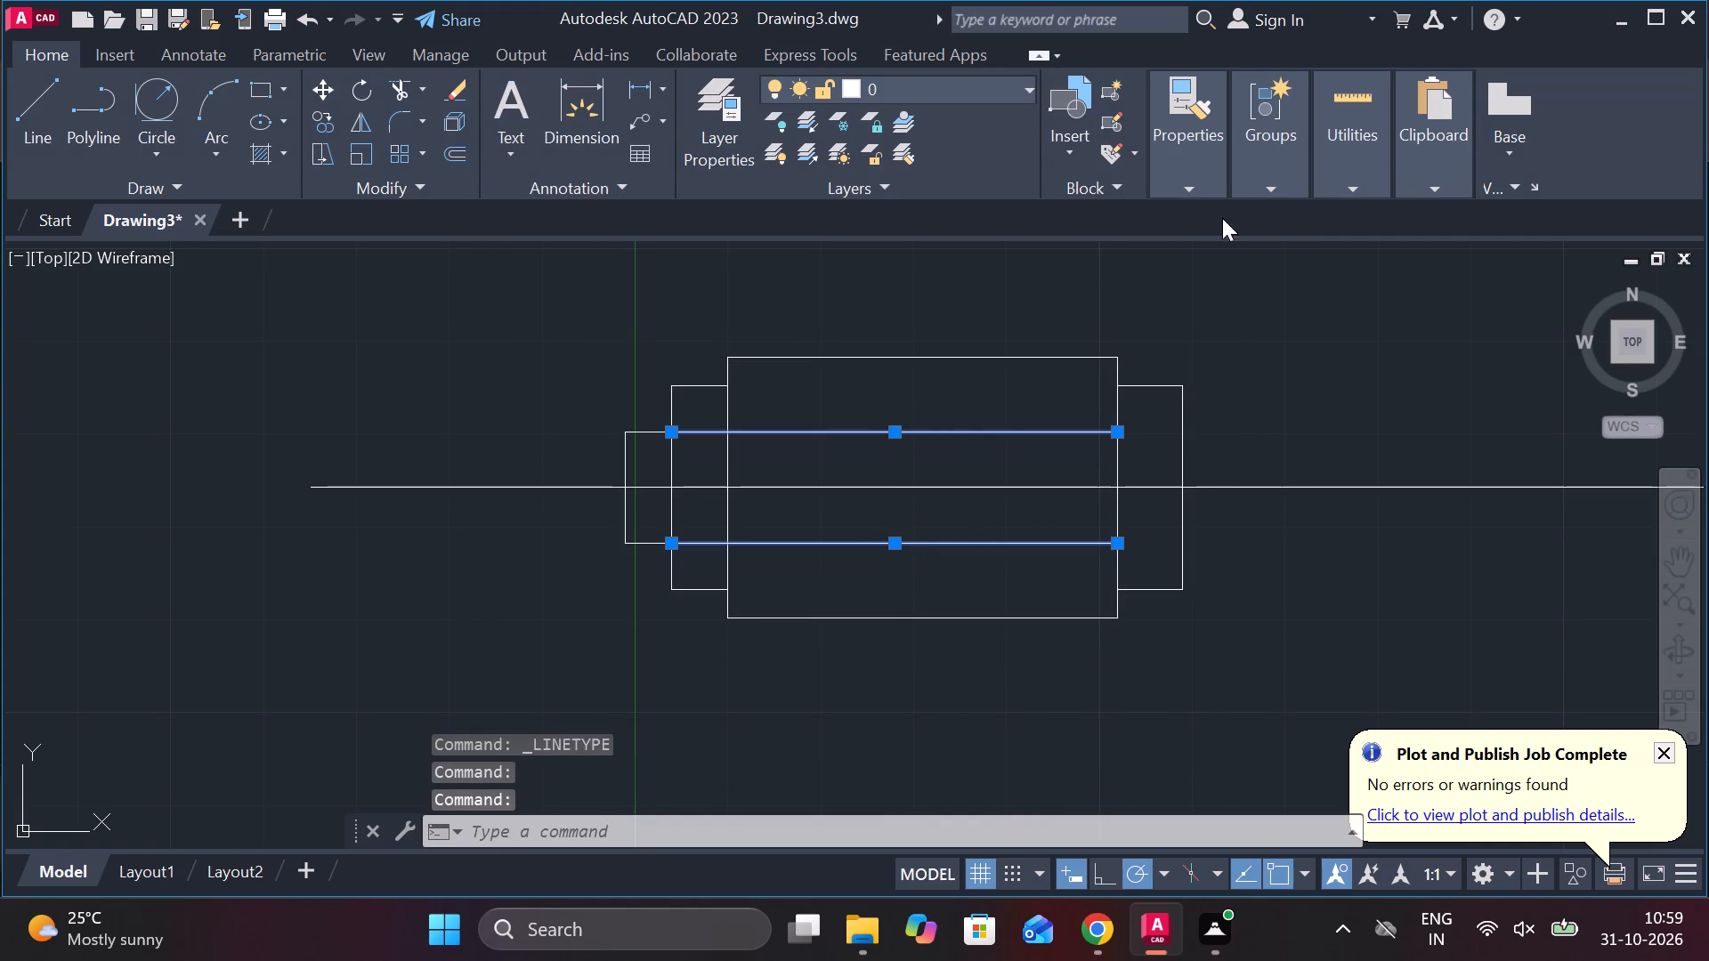
click(1227, 169)
click(1312, 265)
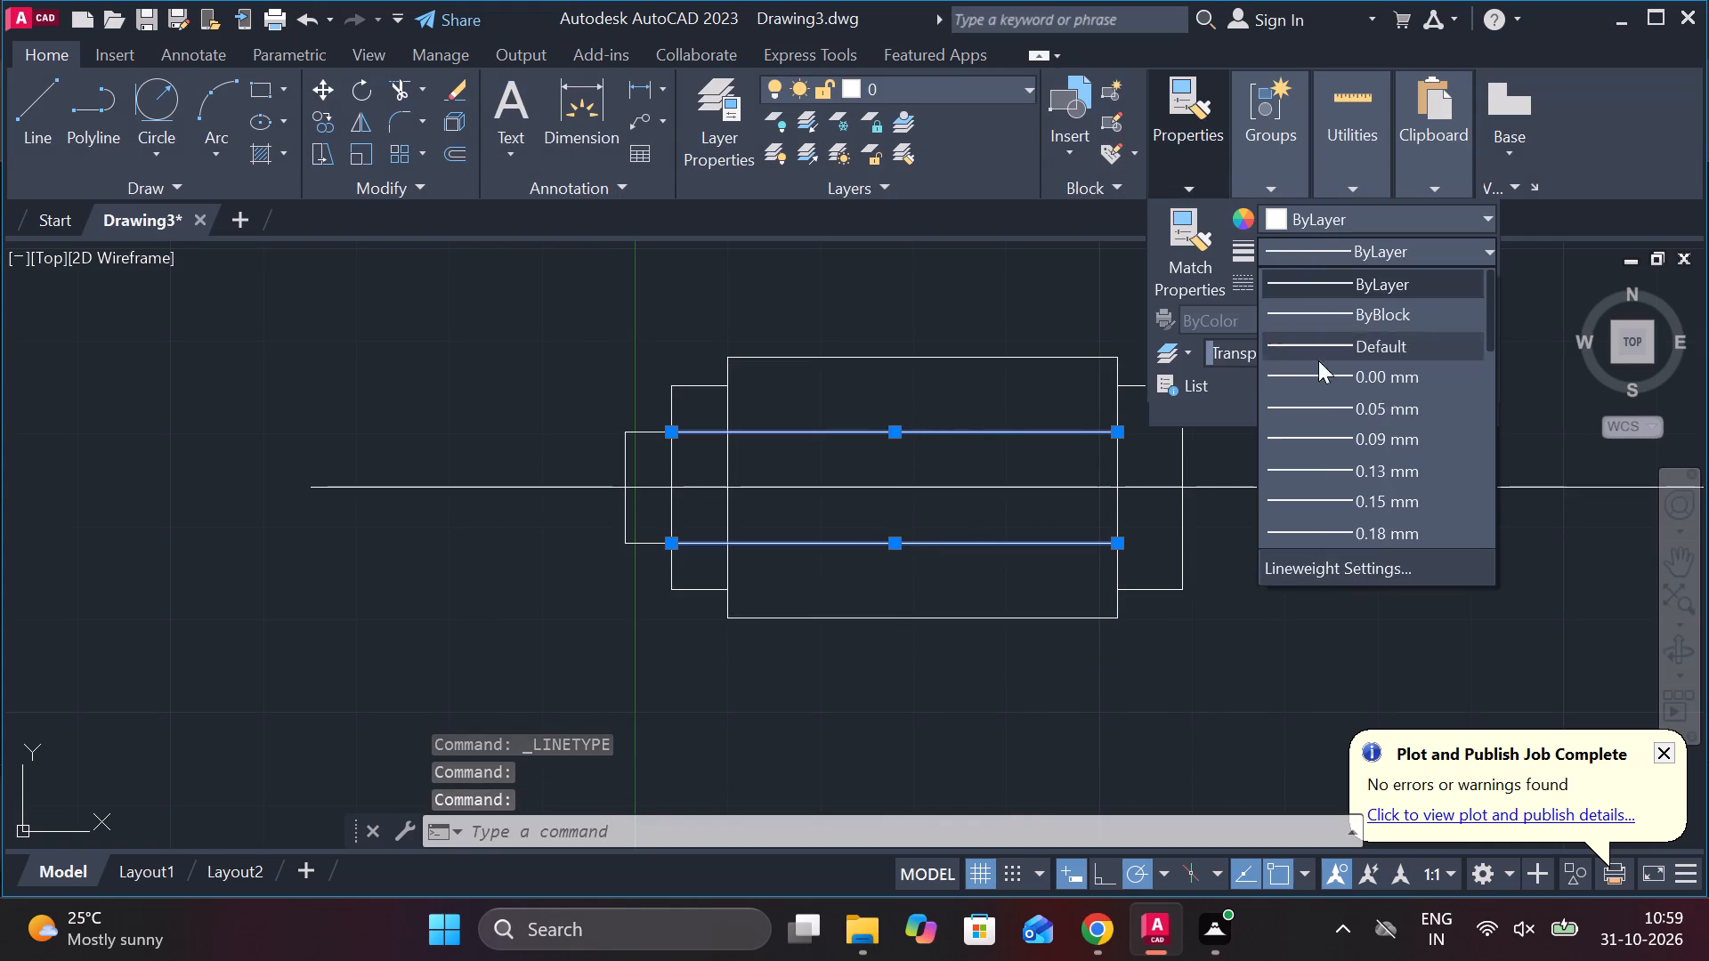
click(1461, 239)
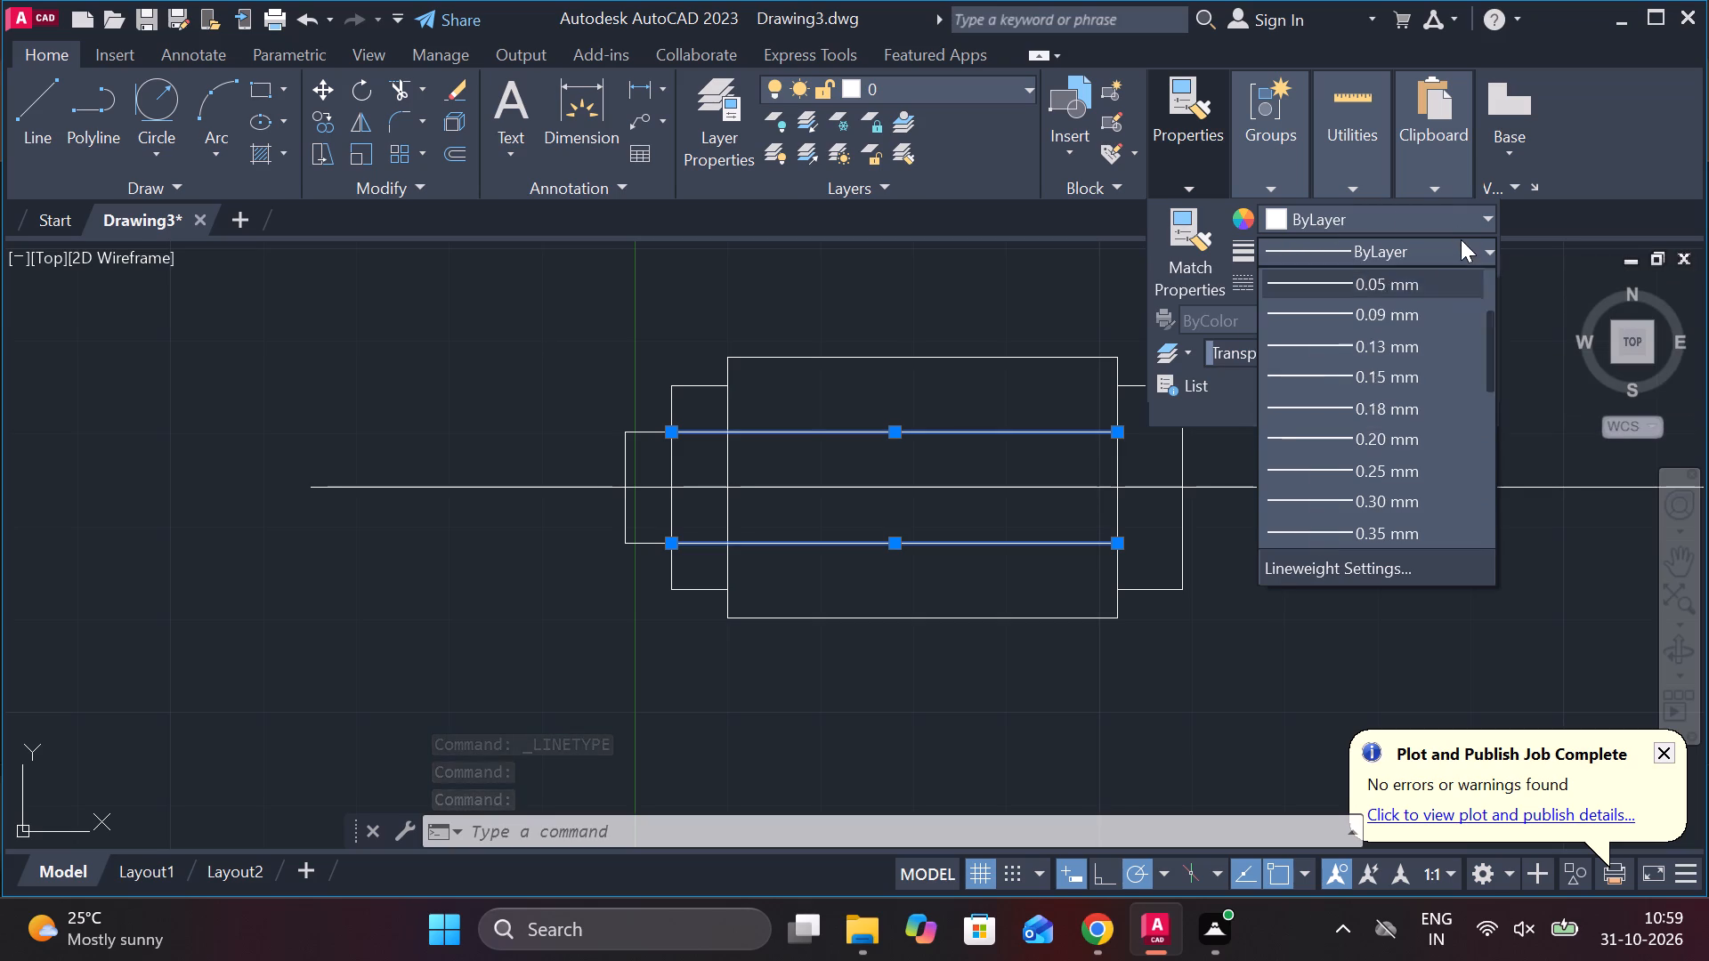
click(1319, 279)
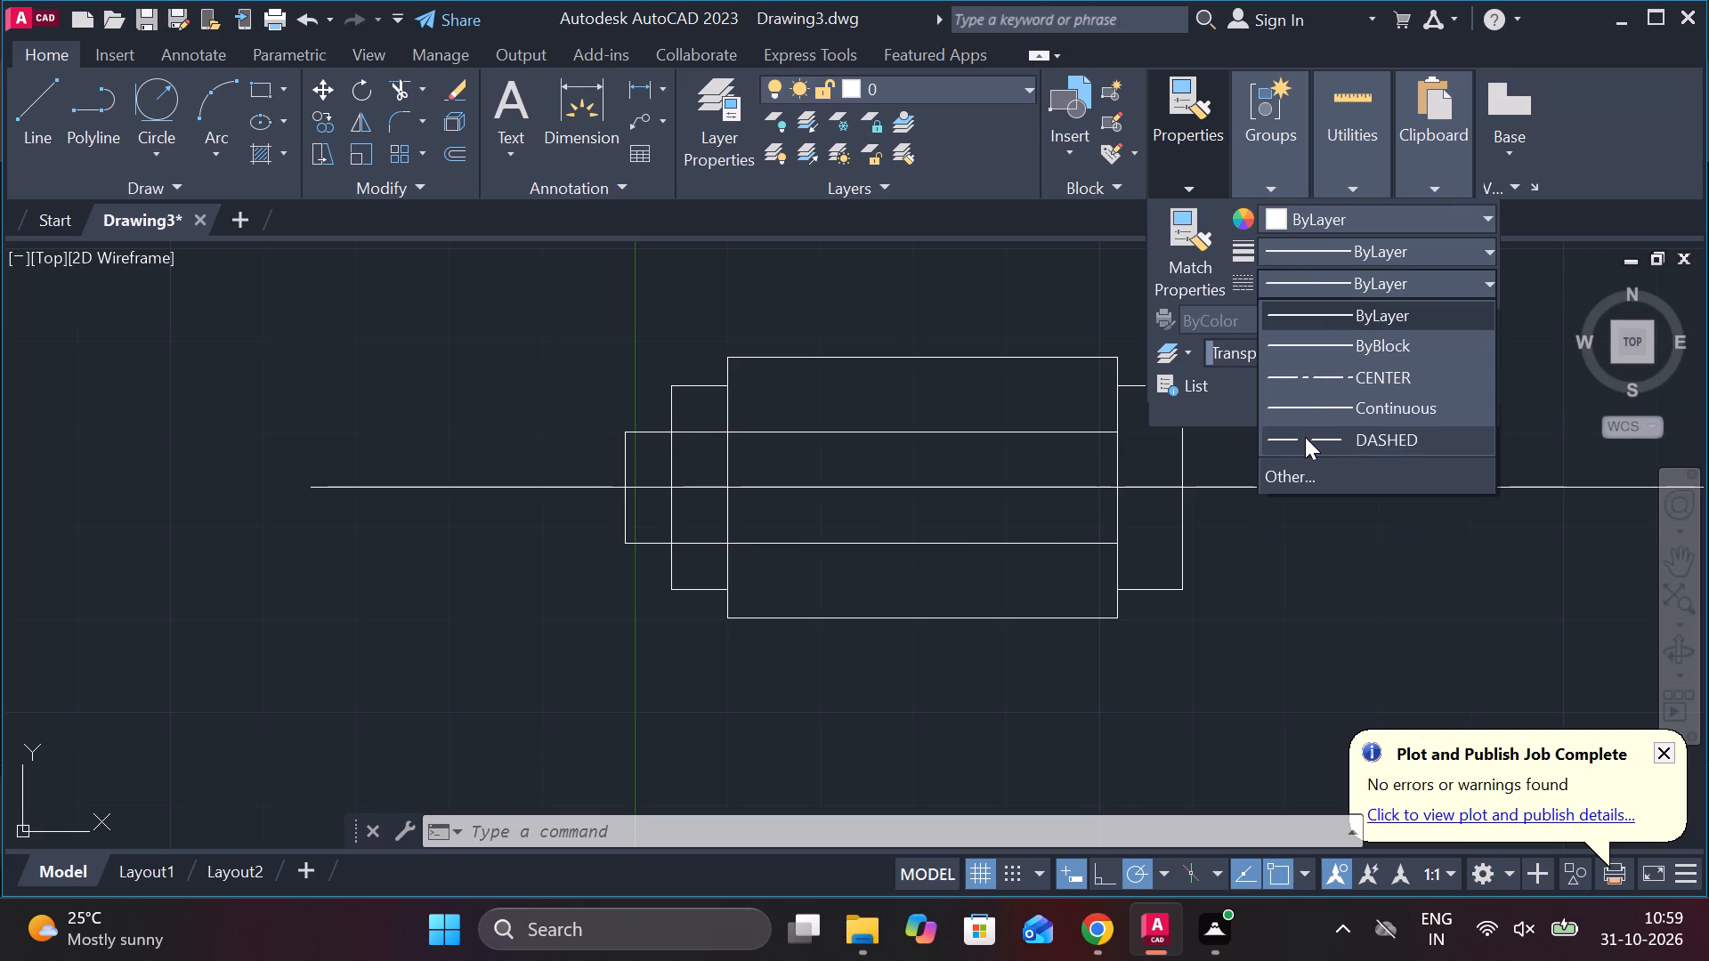
click(1305, 437)
key(Escape)
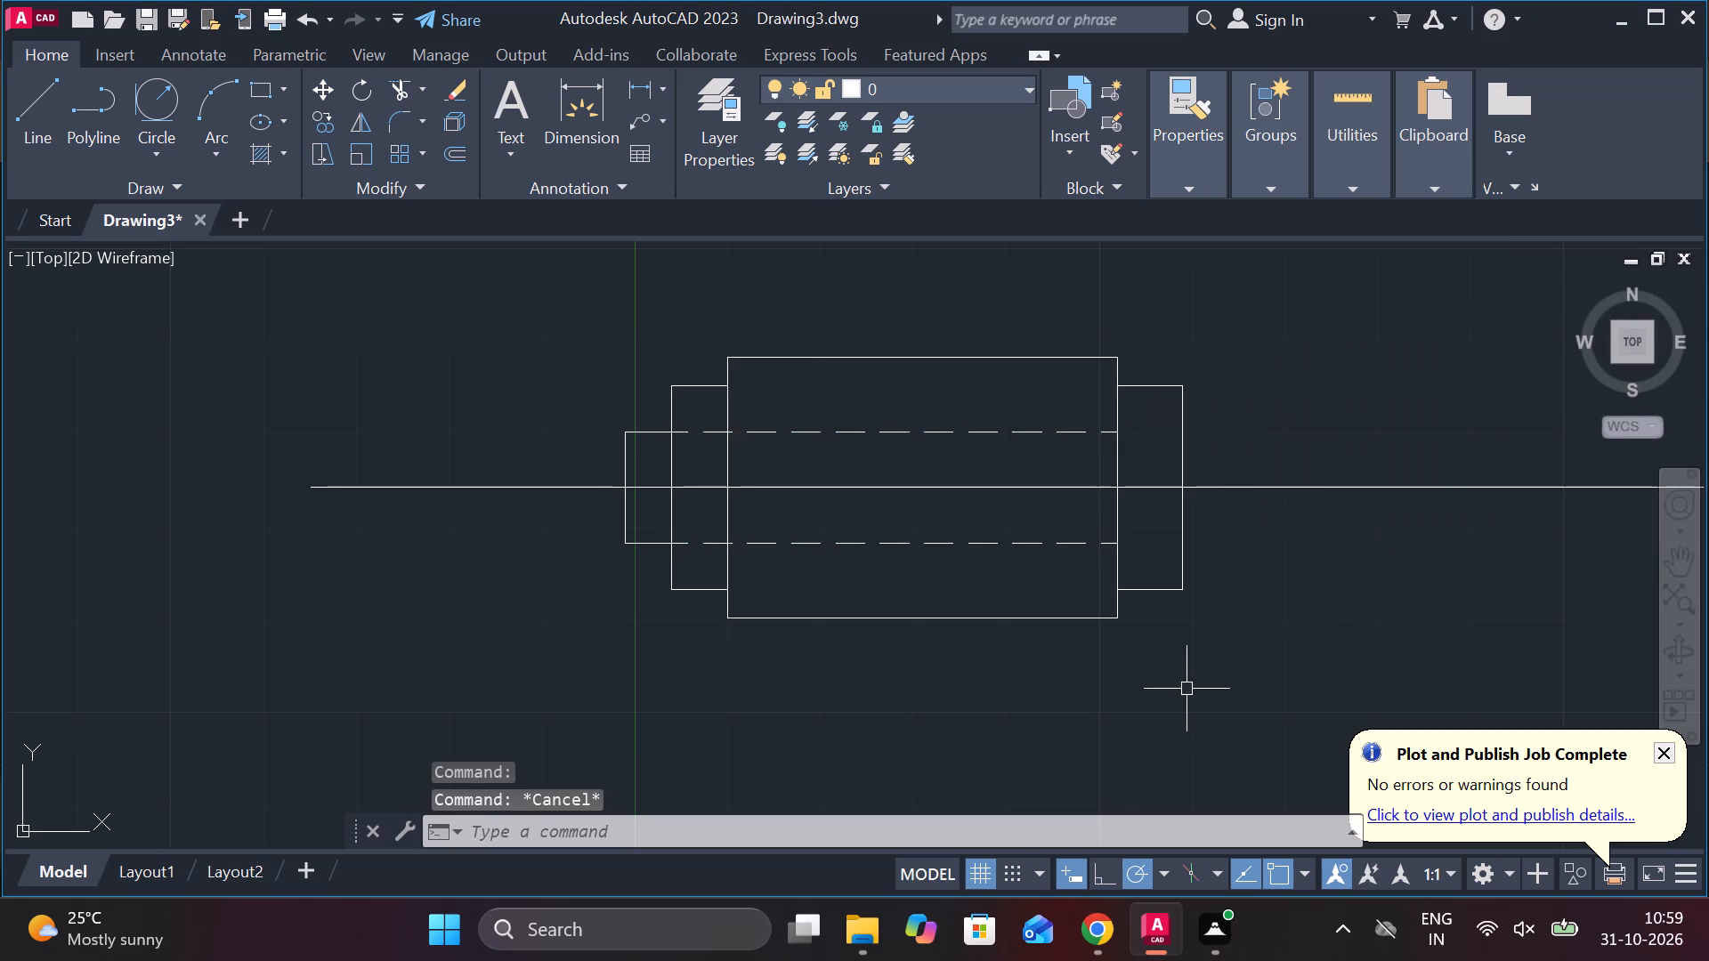
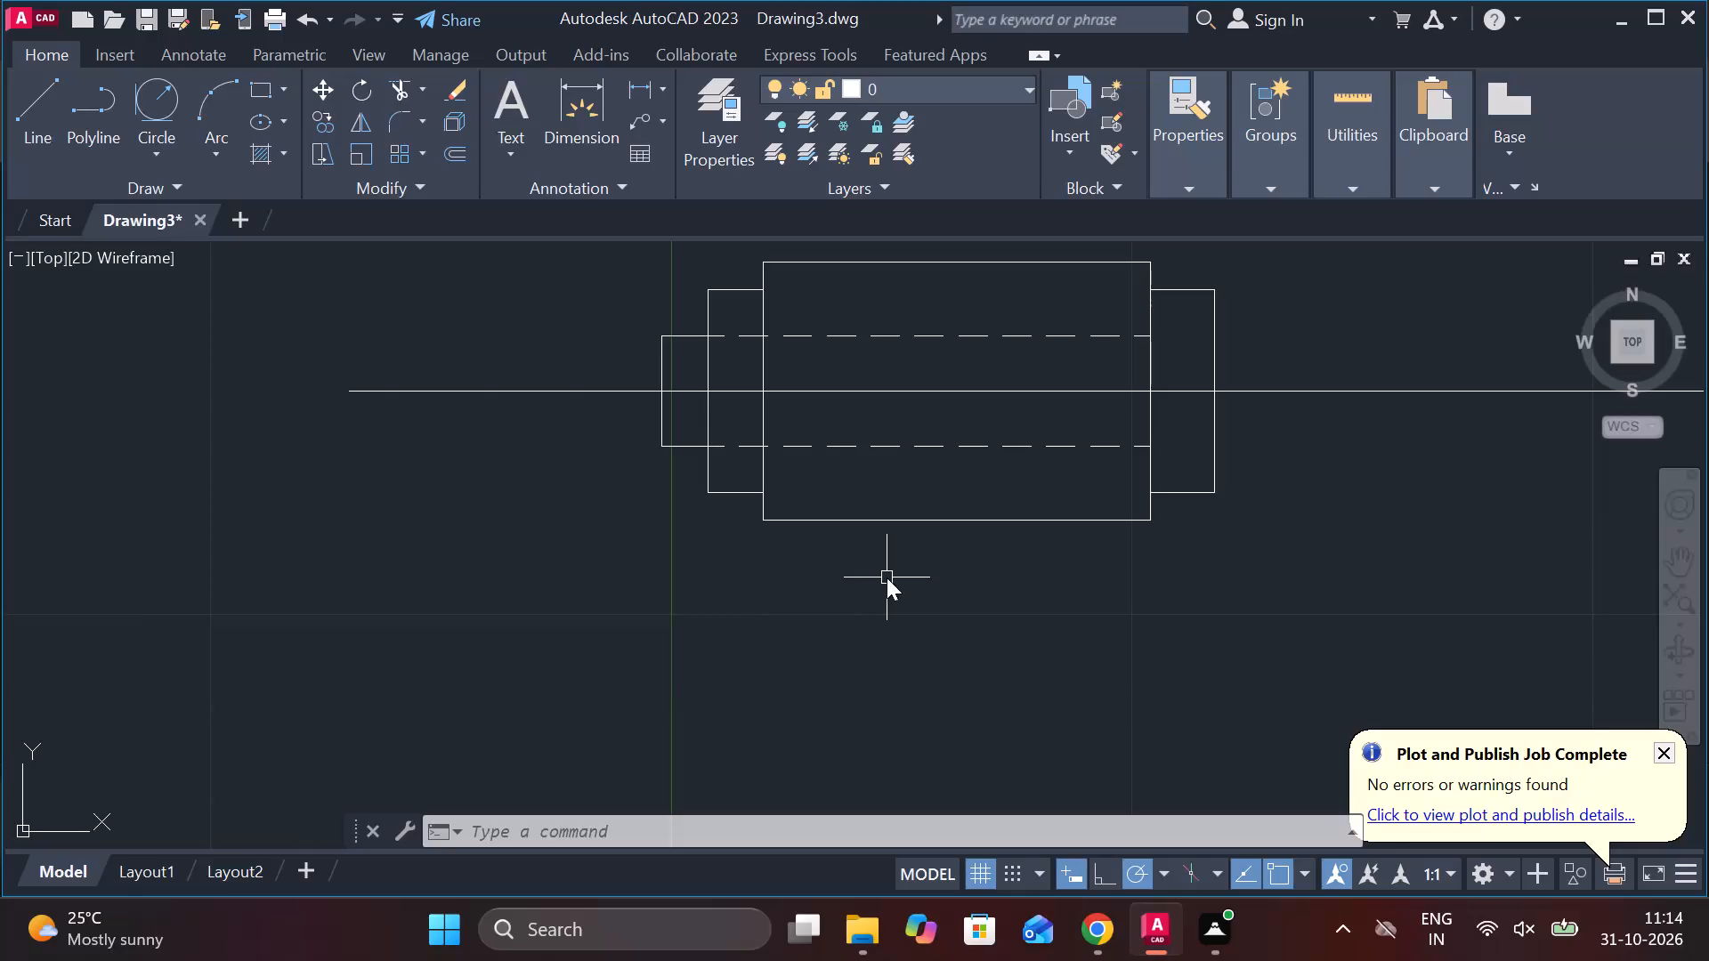
Draw a horizontal line from the lowest point of the hook's near lobe across to beyond the vertical axis through the origin.
key(Return)
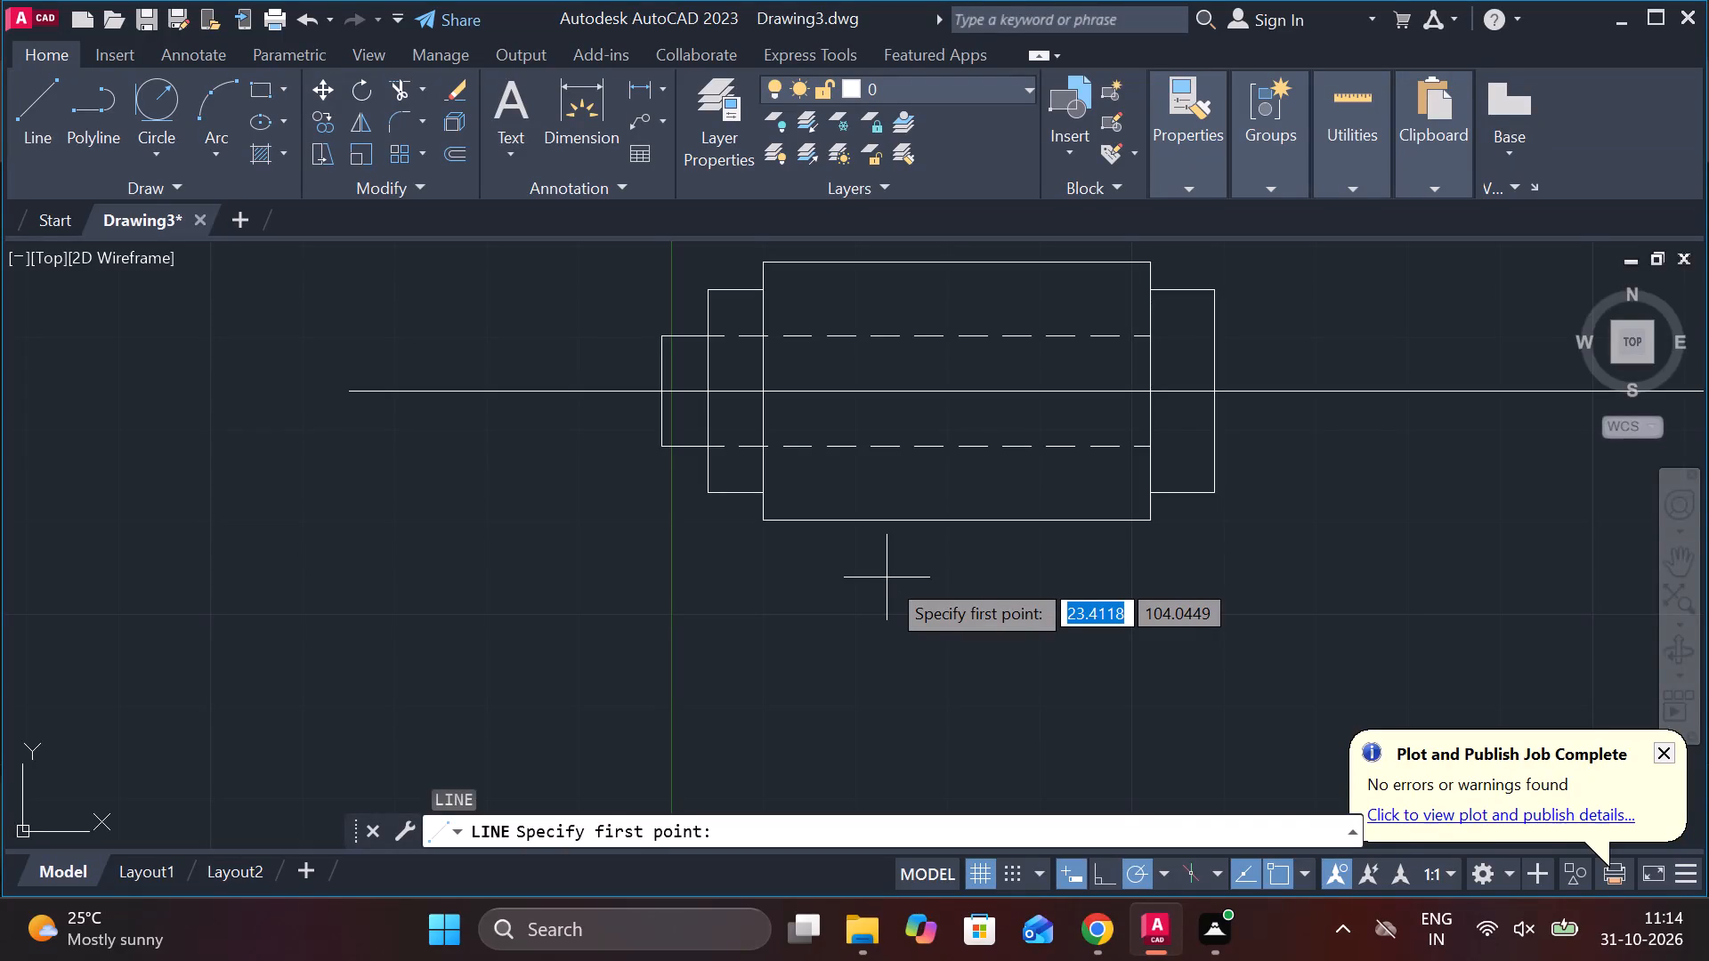
scroll(887, 577, down, 3)
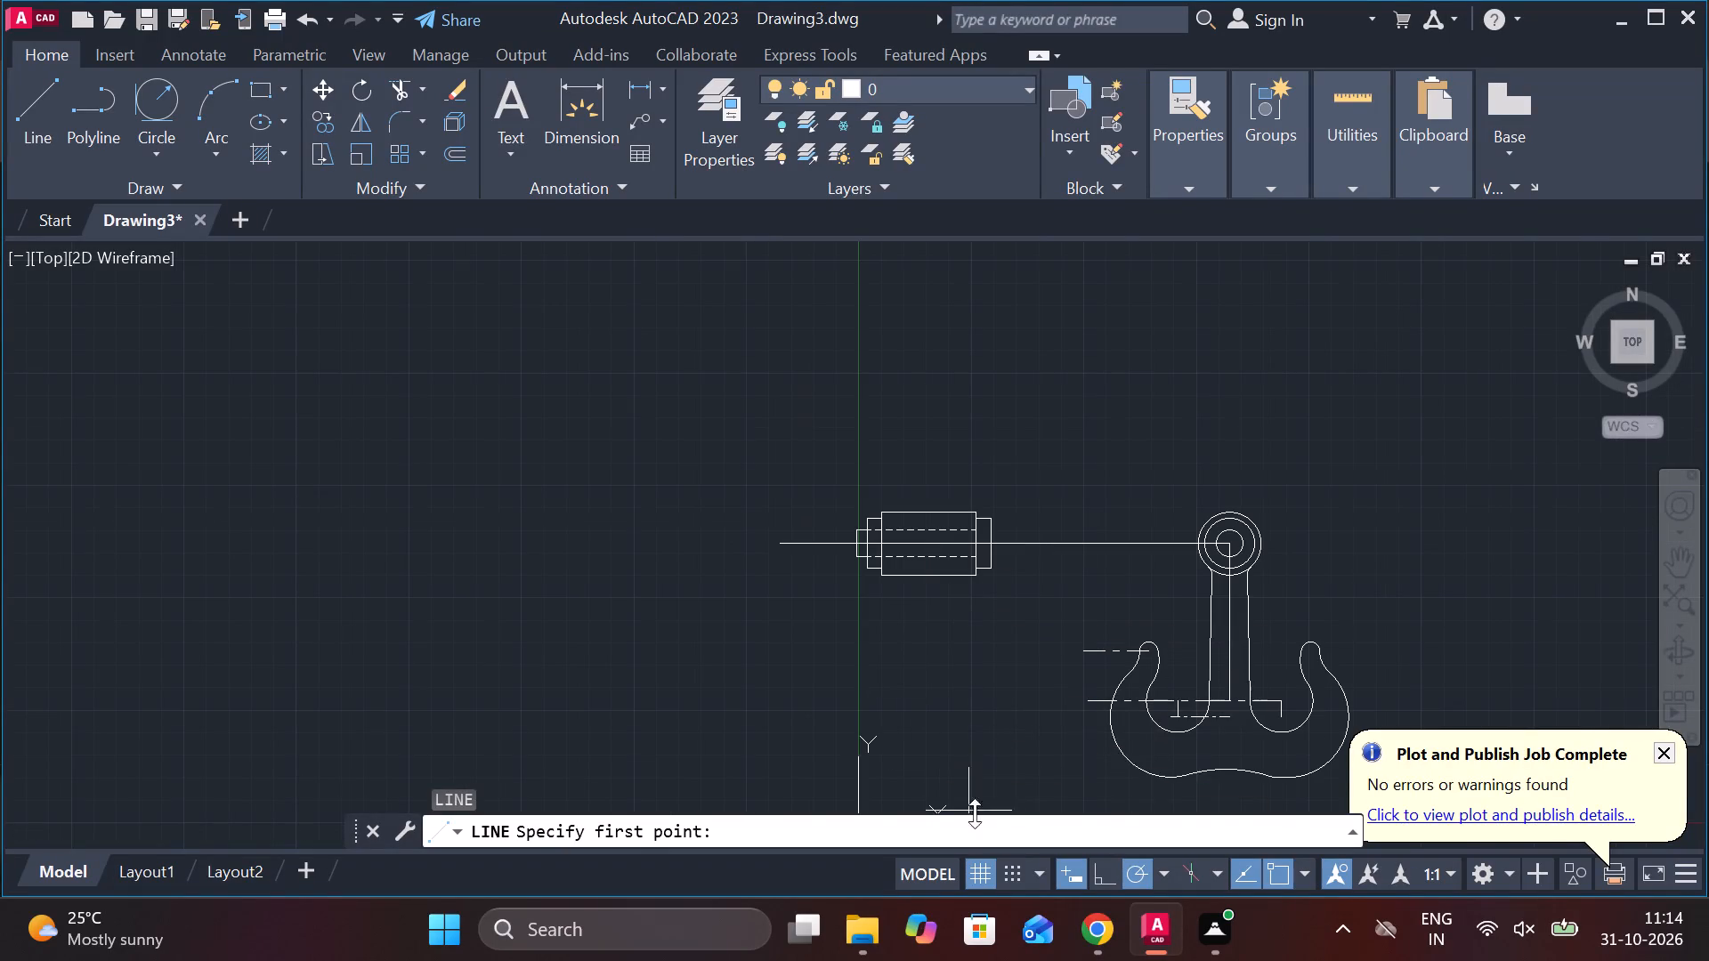
middle_drag(1083, 719, 1075, 719)
middle_drag(1070, 717, 1057, 708)
scroll(1157, 765, up, 2)
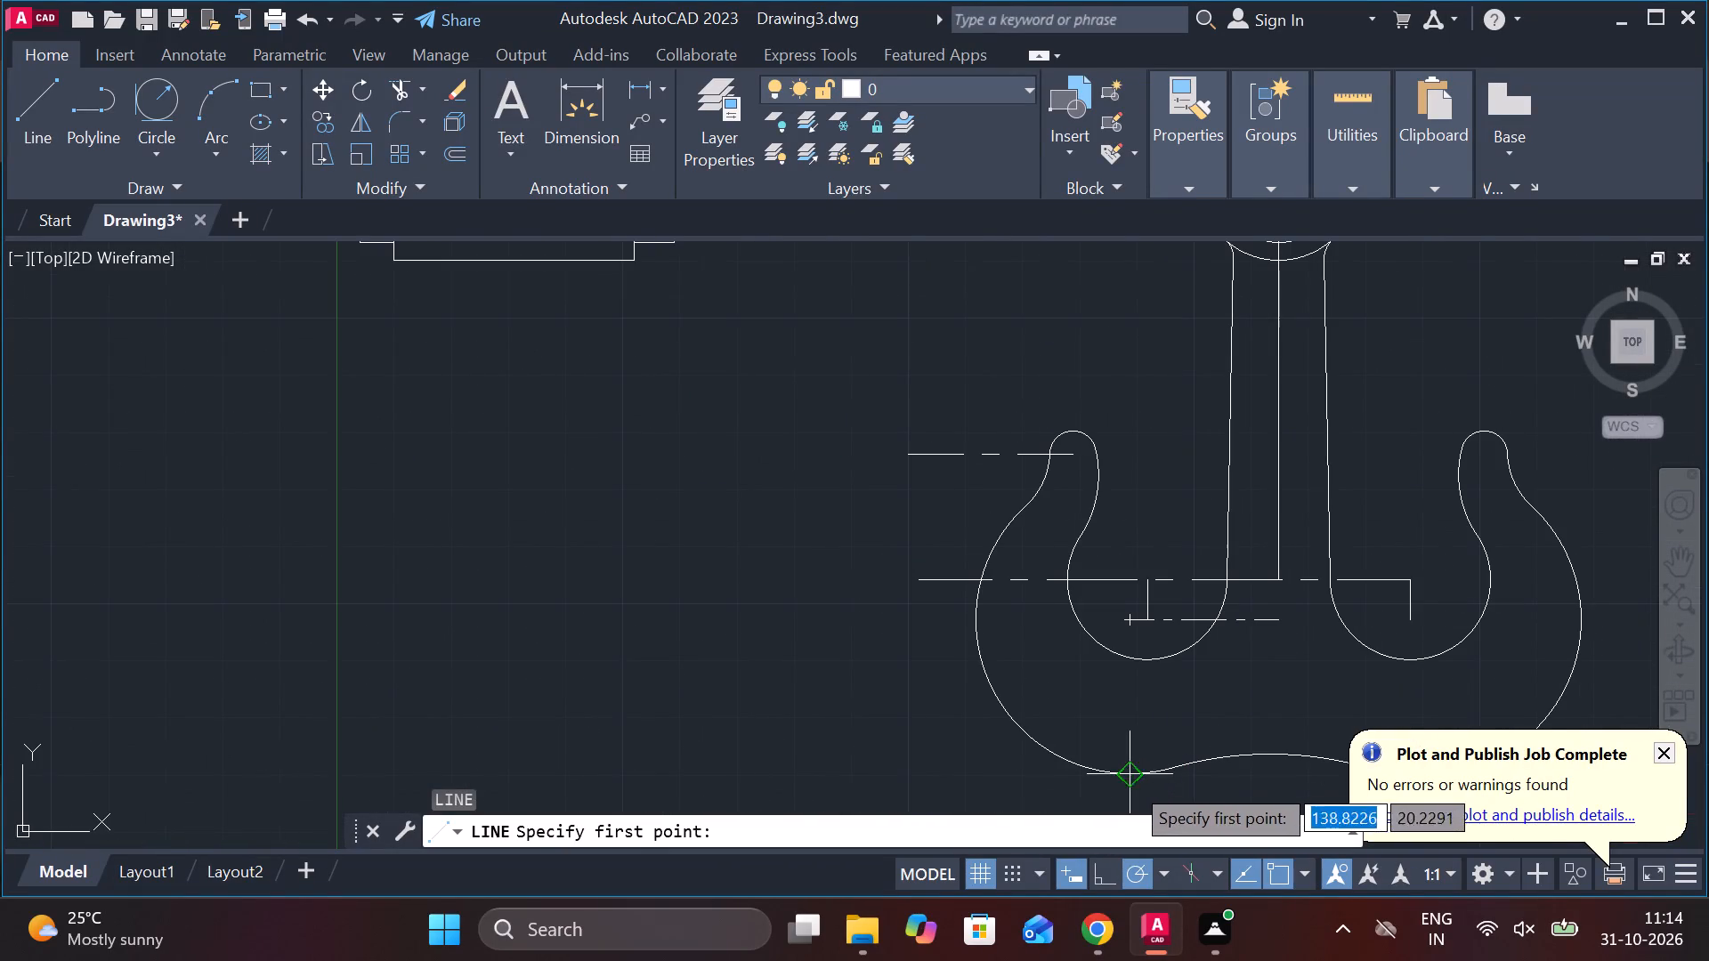
middle_click(1130, 781)
click(1122, 772)
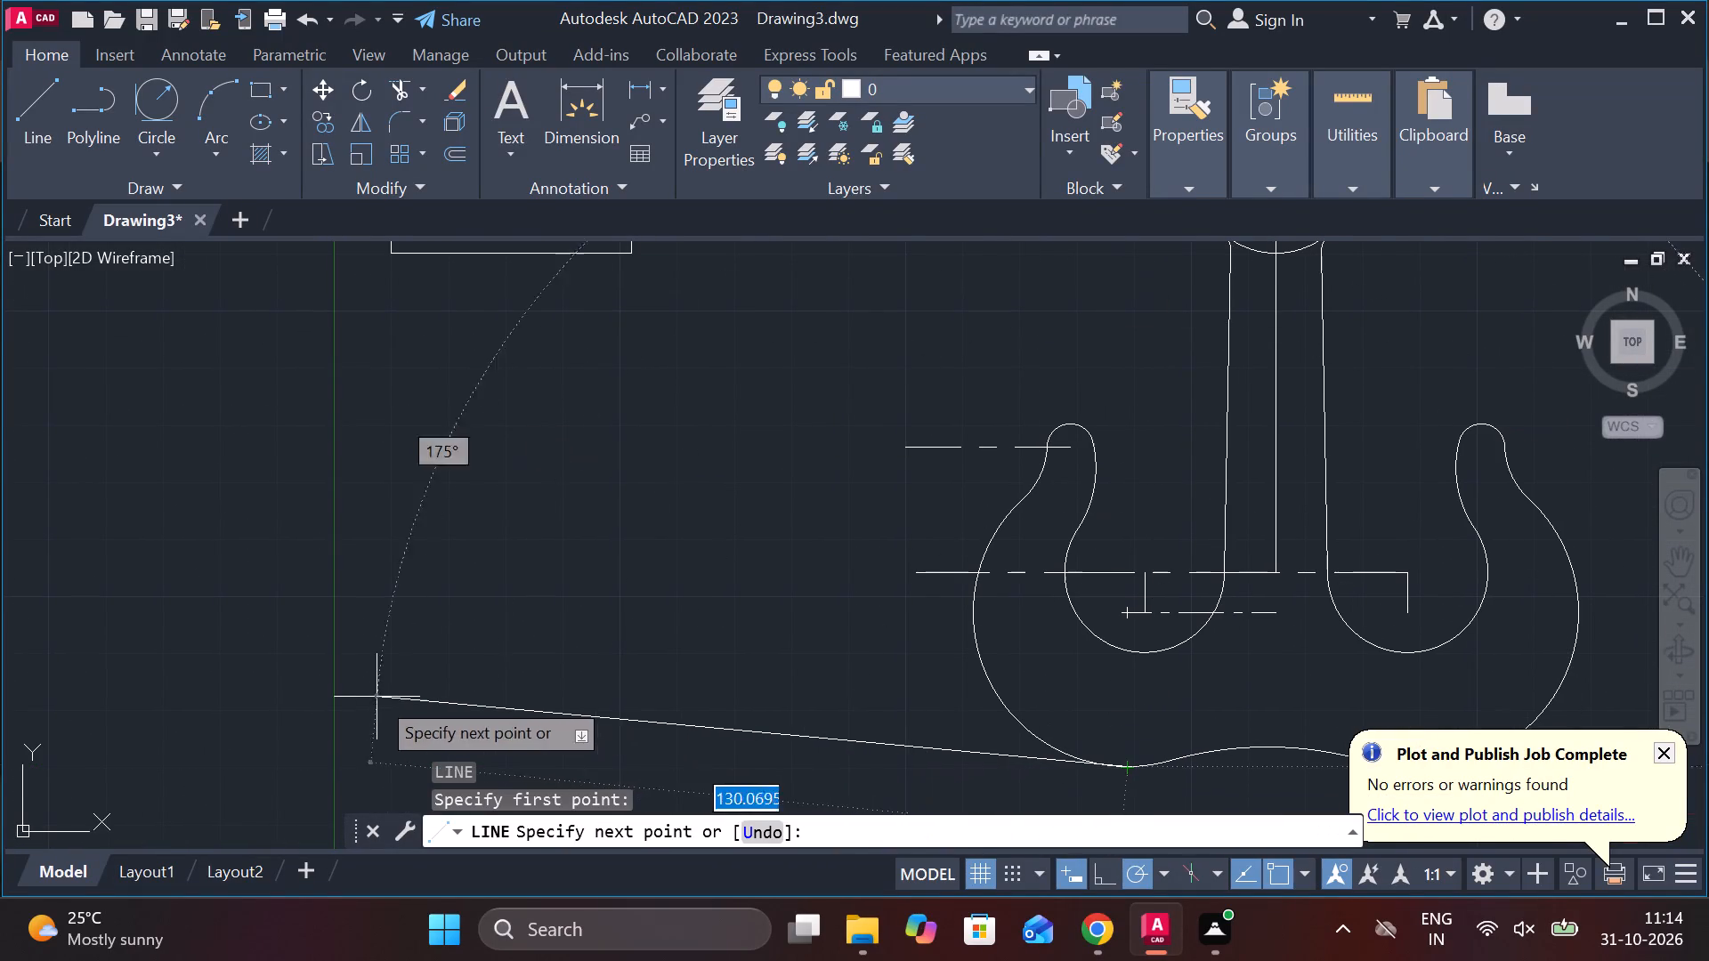
middle_drag(338, 699, 553, 597)
click(440, 658)
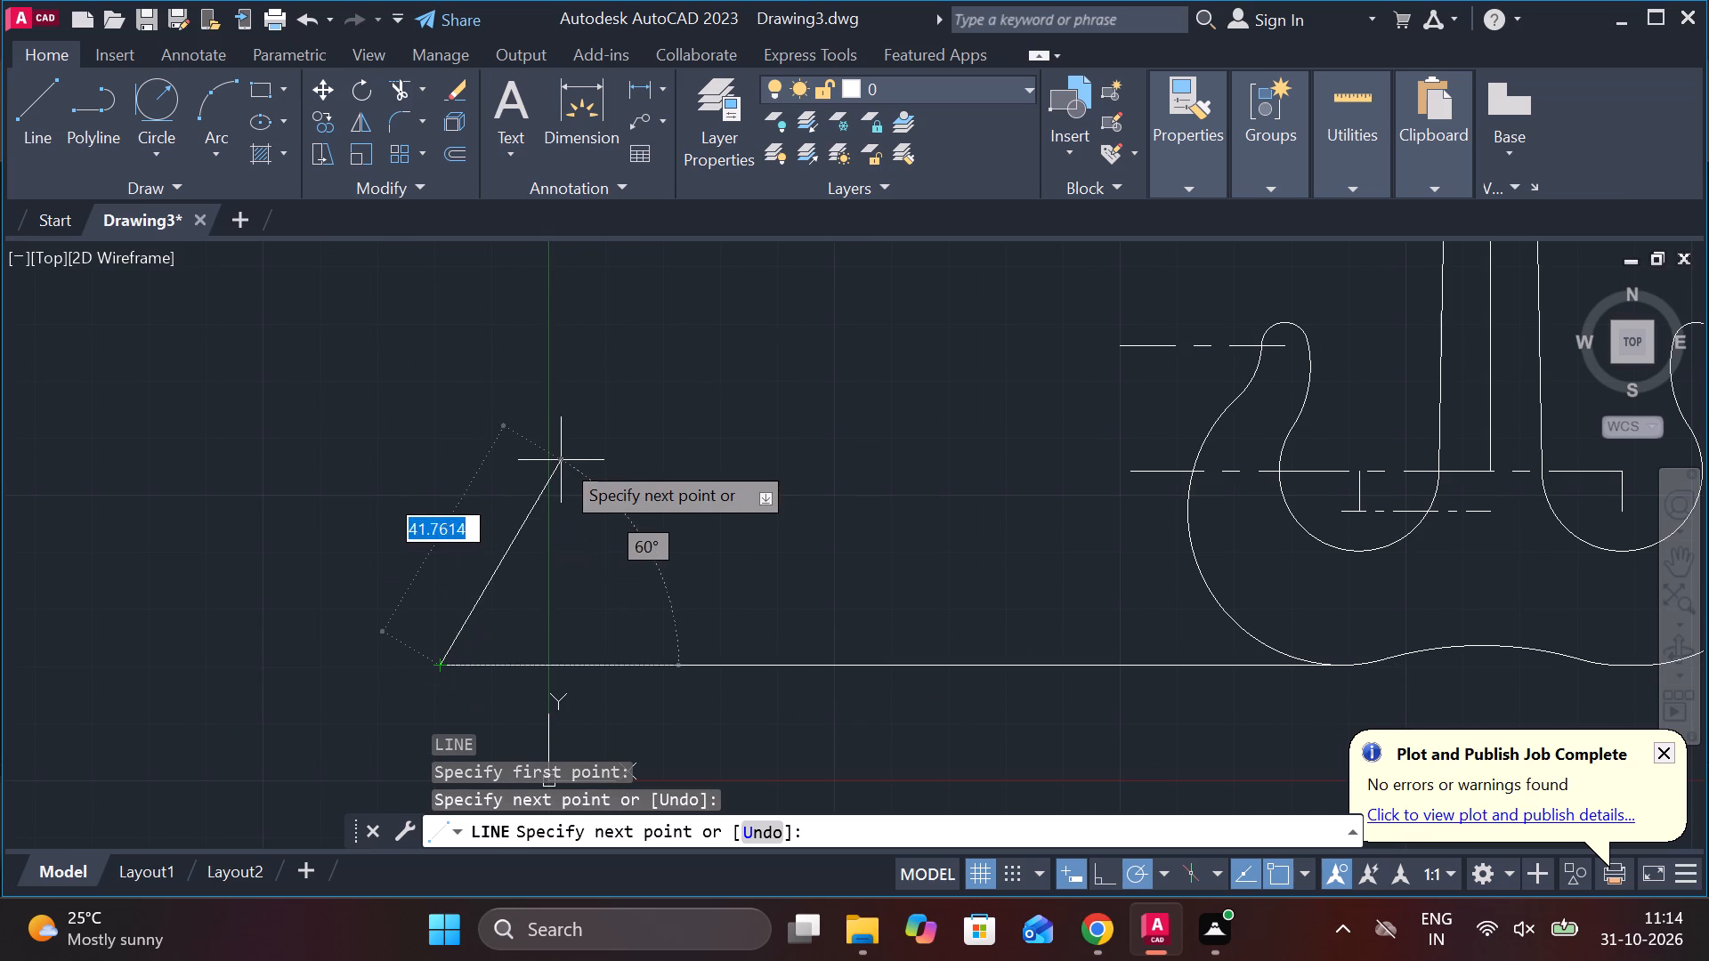
key(Escape)
Draw a vertical line from the midpoint of the large rectangle's bottom edge down to the long horizontal baseline.
key(l)
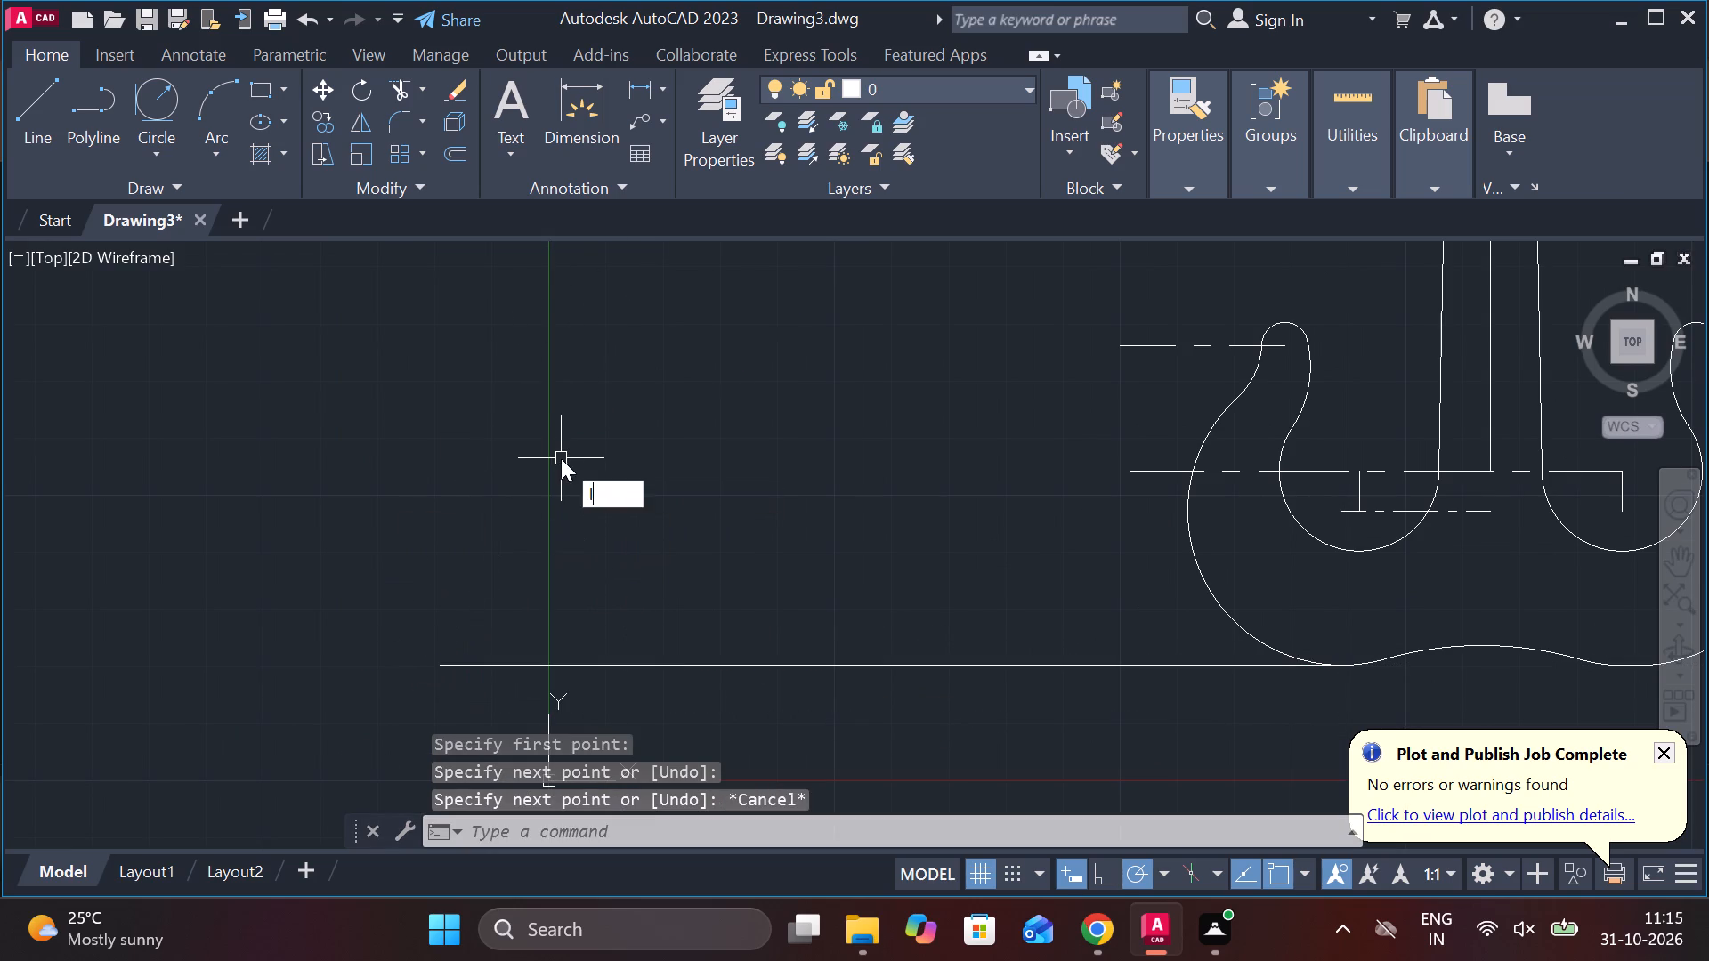
key(Return)
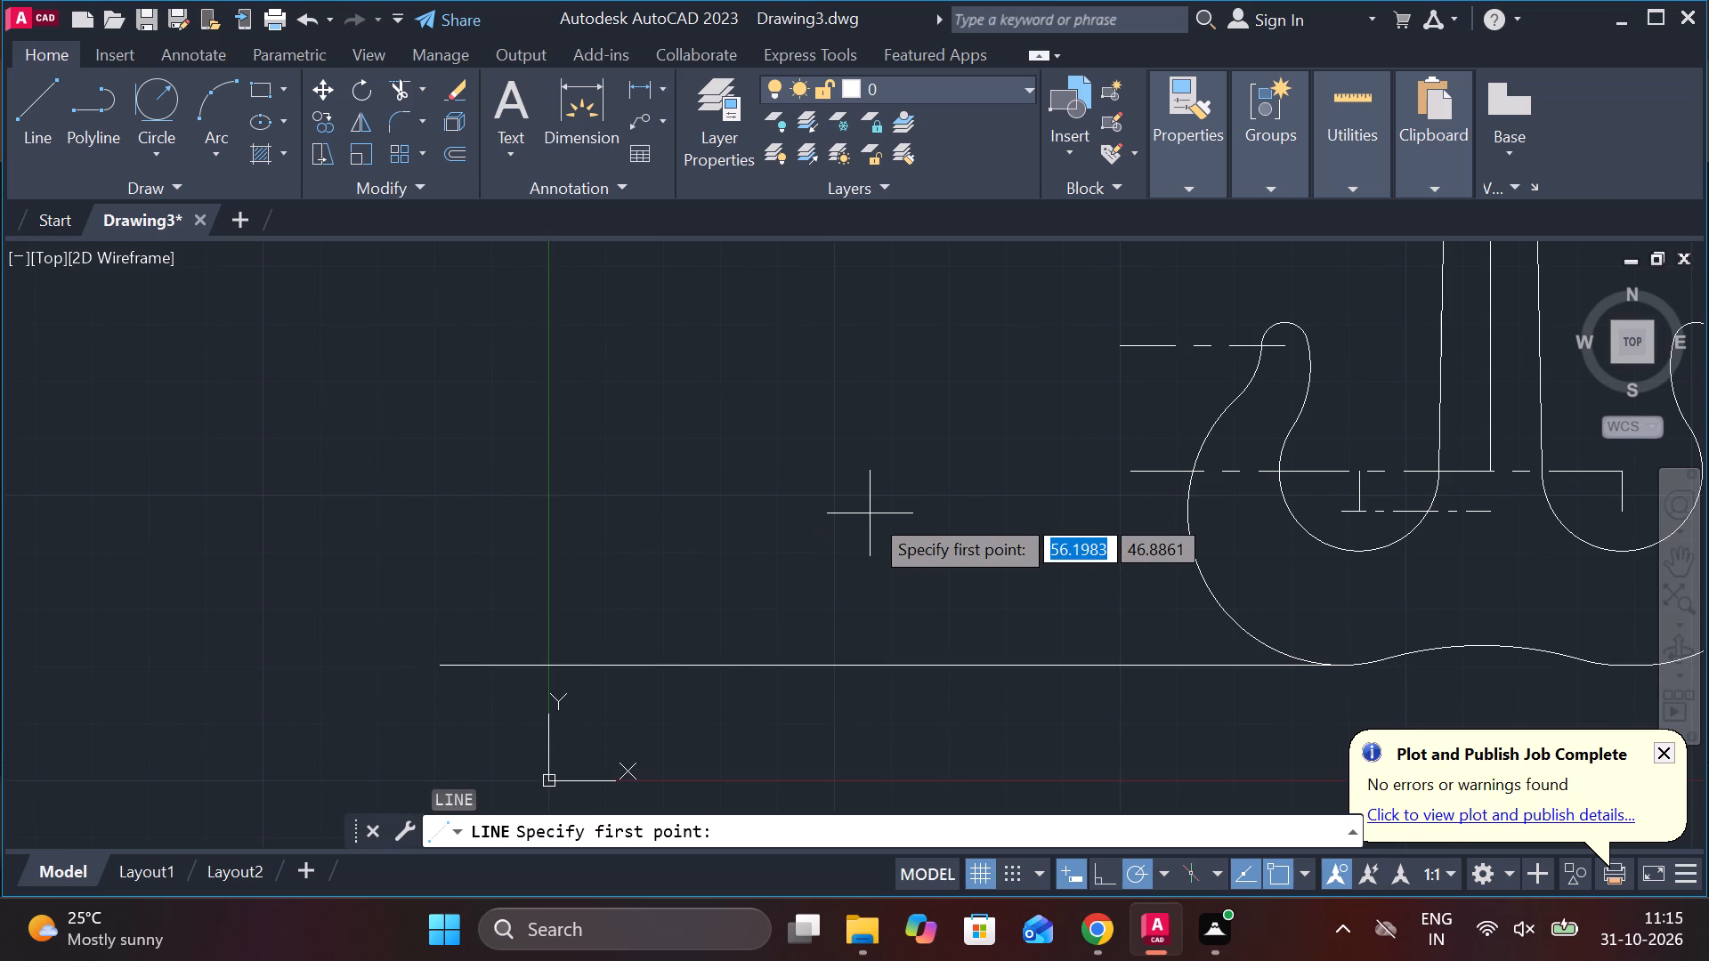
scroll(895, 528, down, 1)
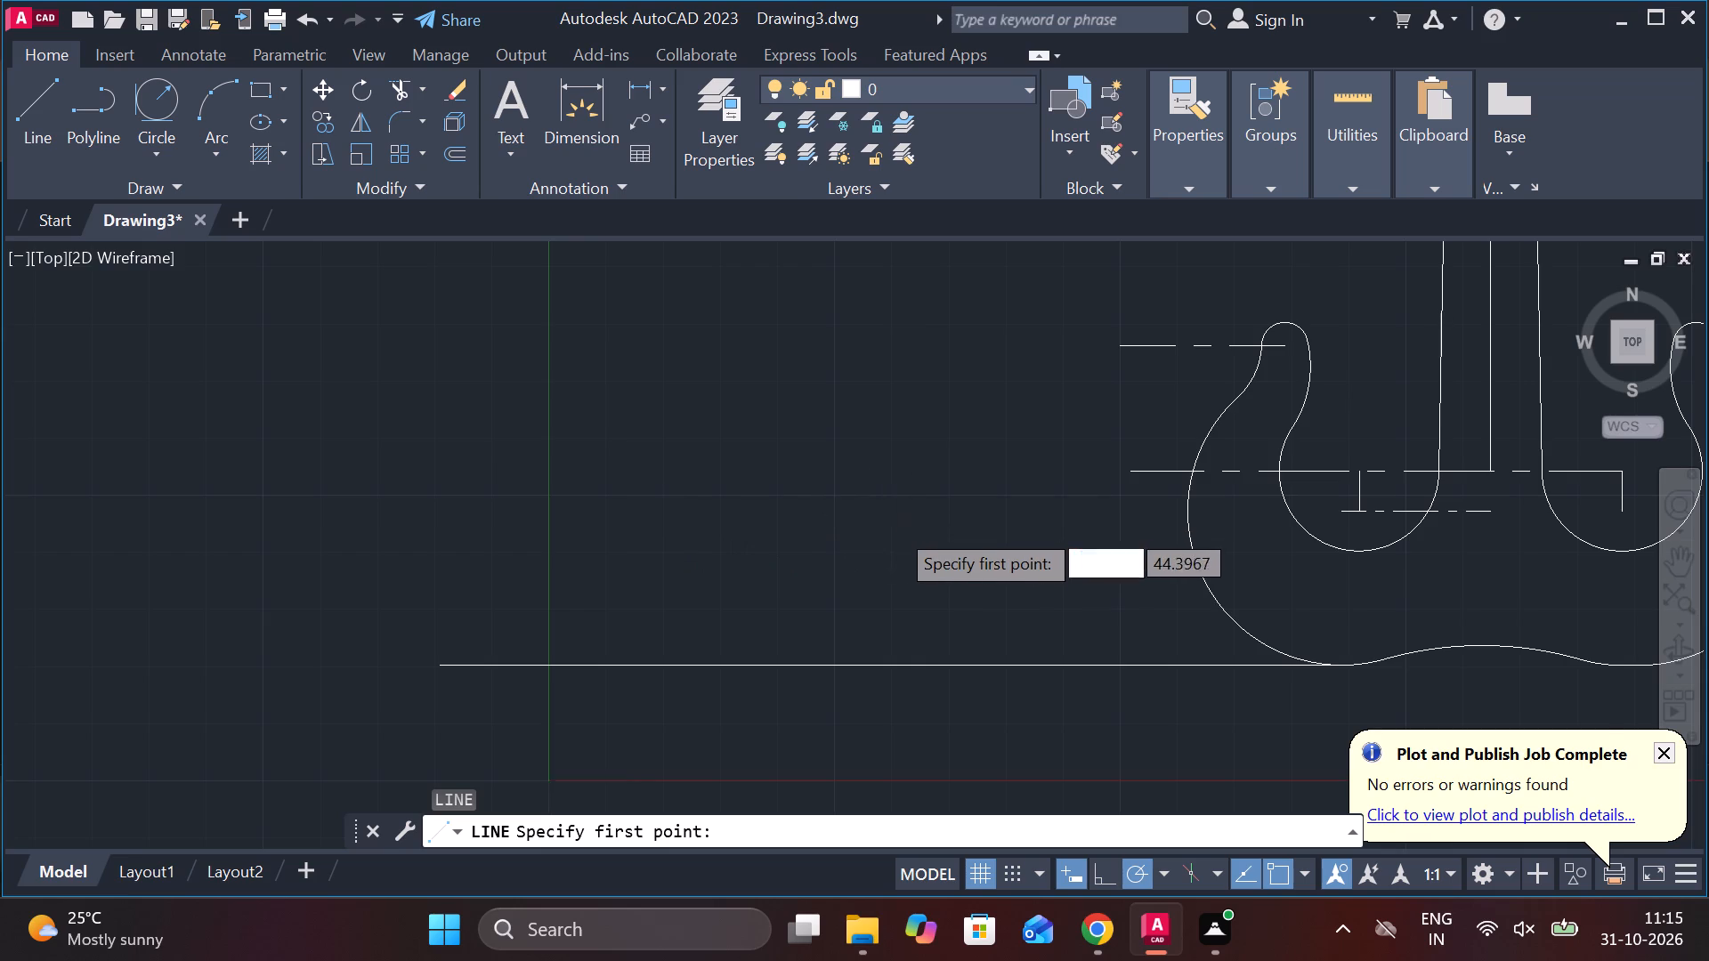
scroll(895, 528, down, 1)
scroll(846, 406, up, 2)
click(792, 349)
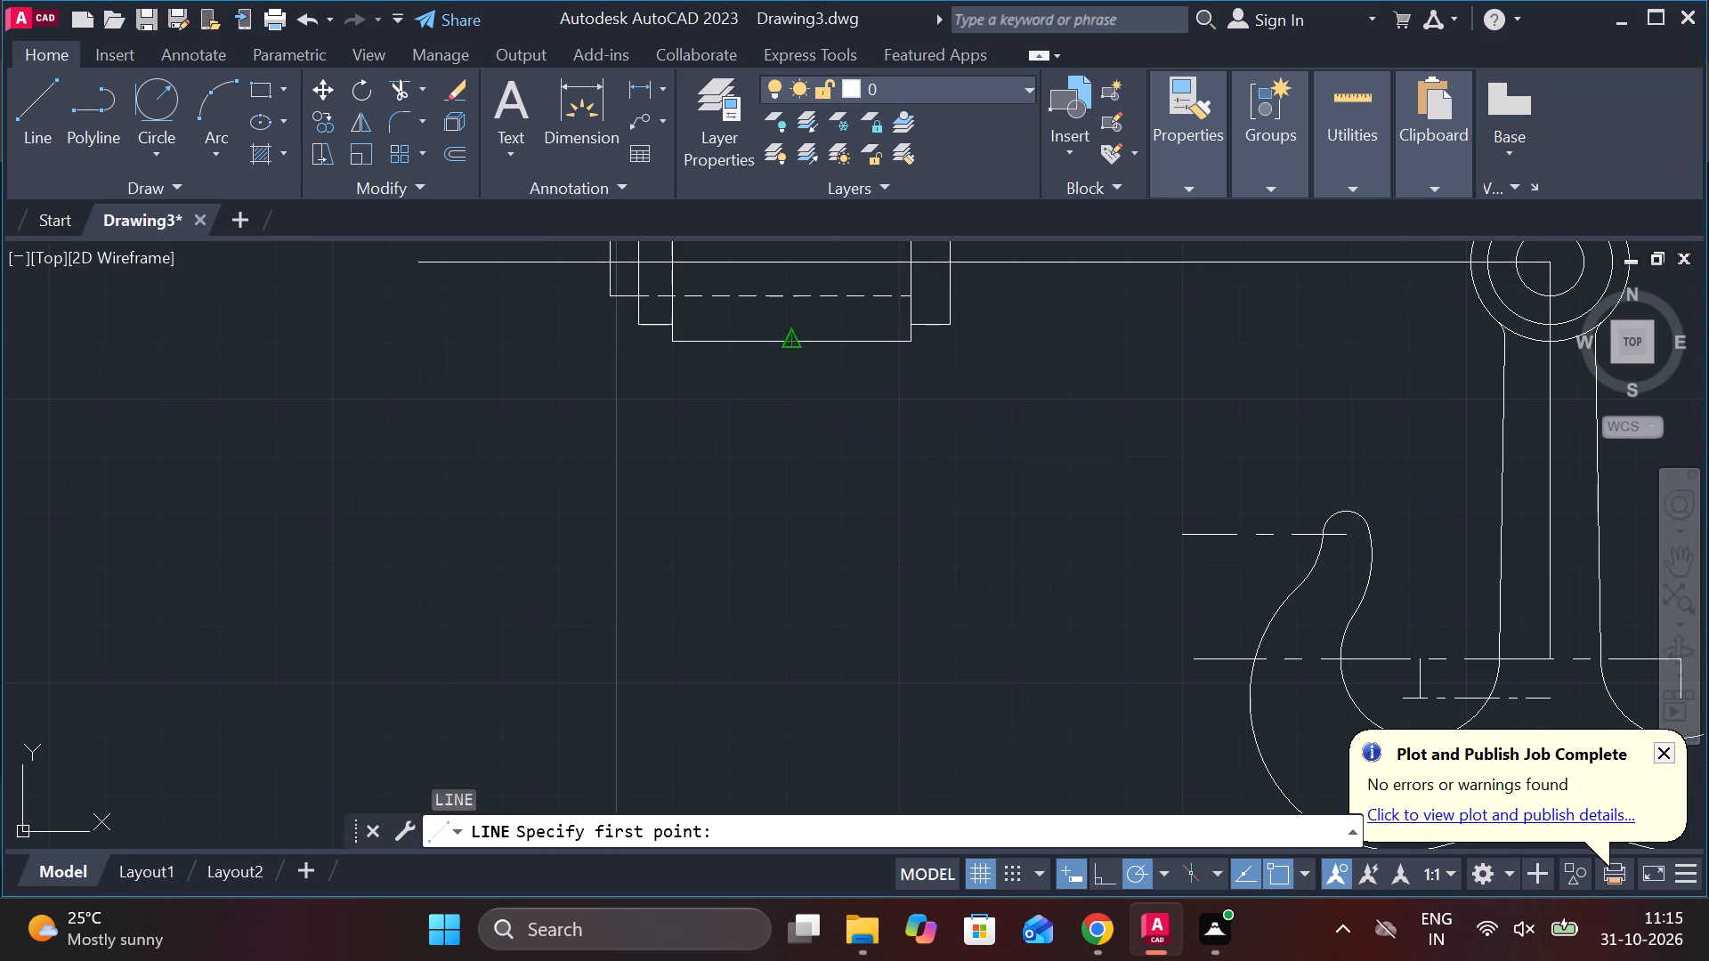
middle_drag(841, 626, 789, 483)
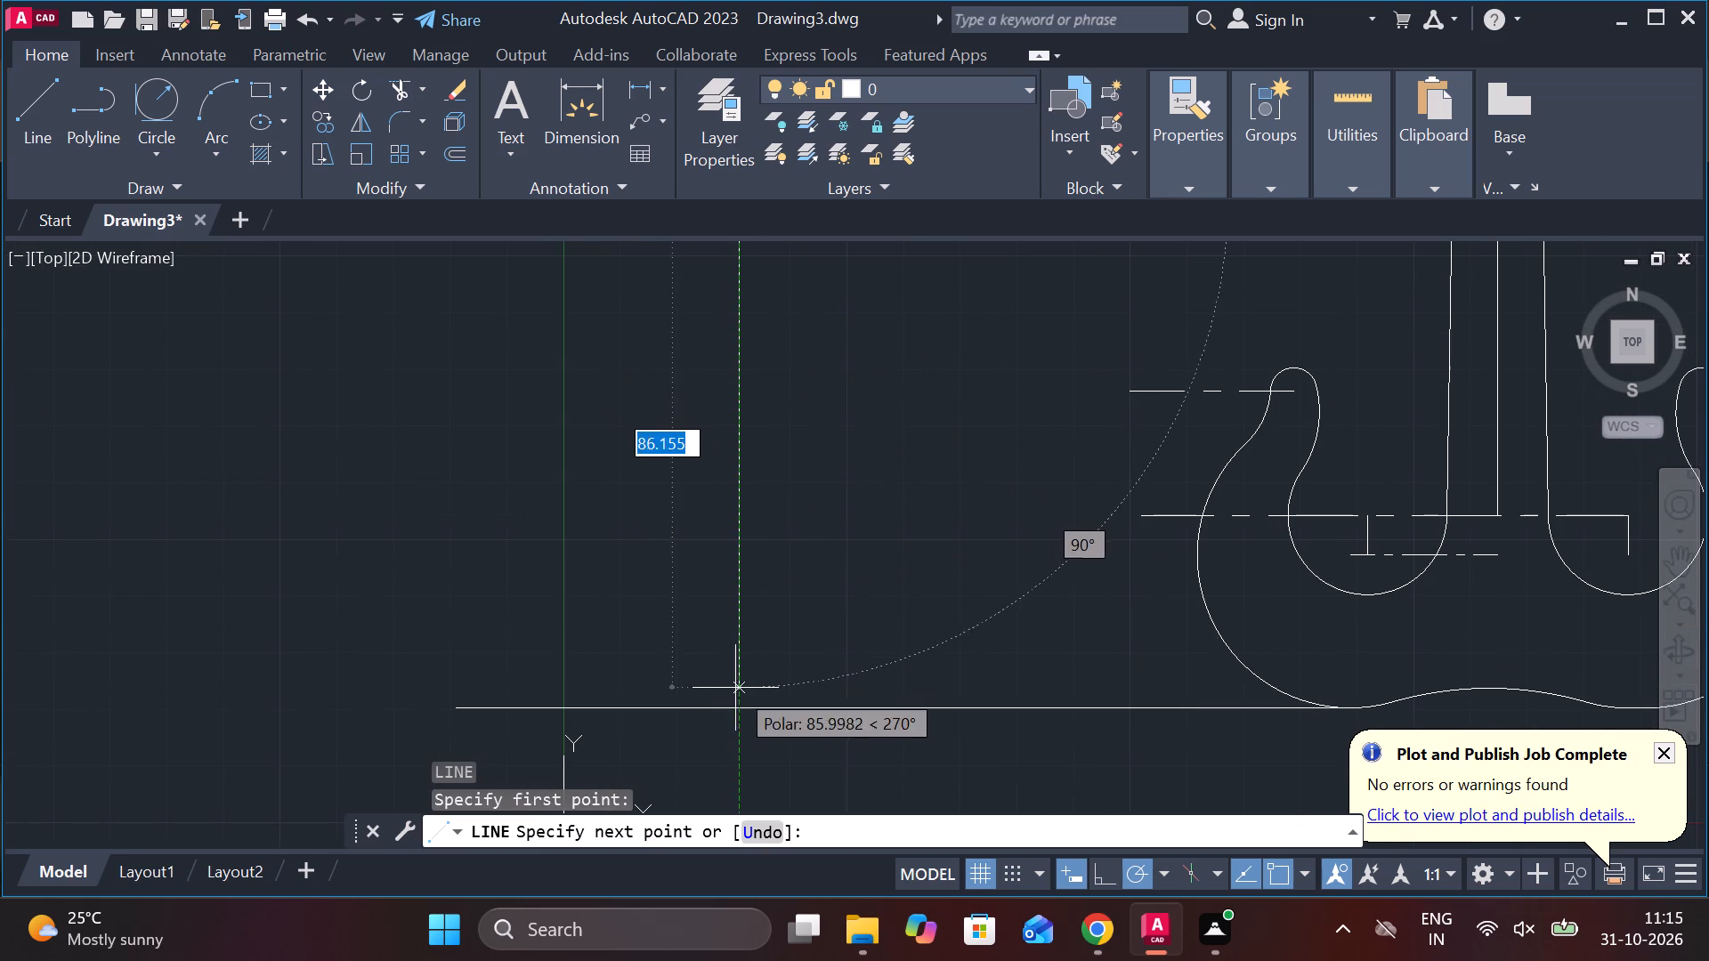
click(738, 702)
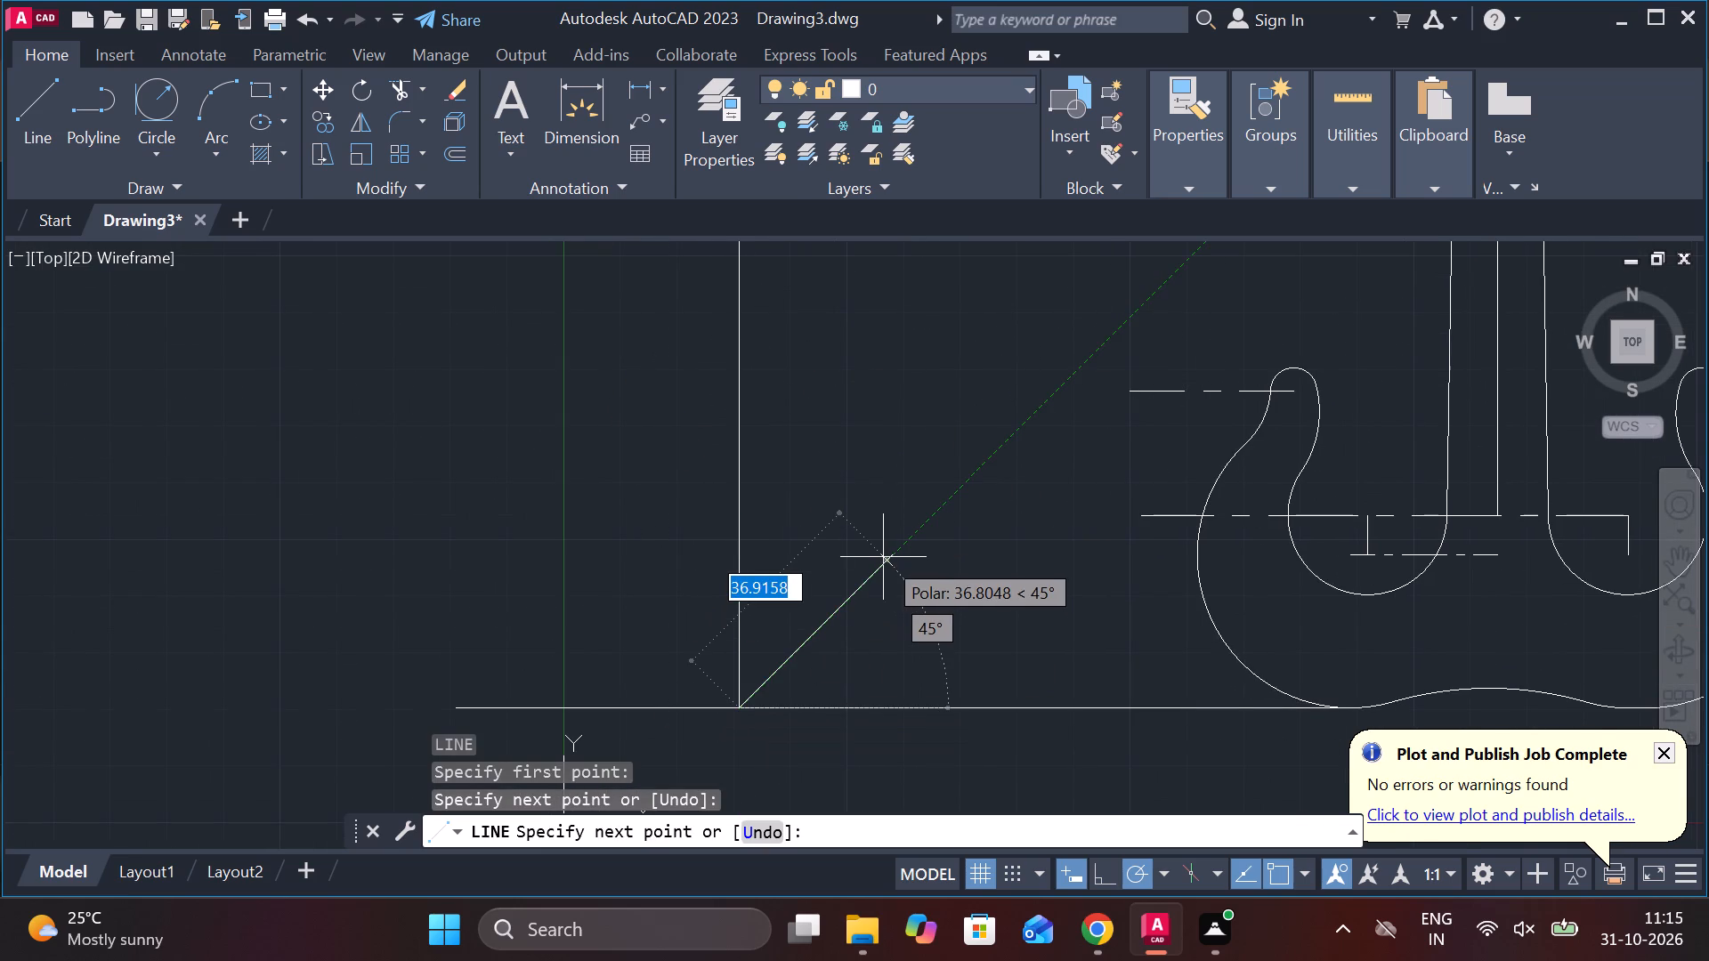
key(Escape)
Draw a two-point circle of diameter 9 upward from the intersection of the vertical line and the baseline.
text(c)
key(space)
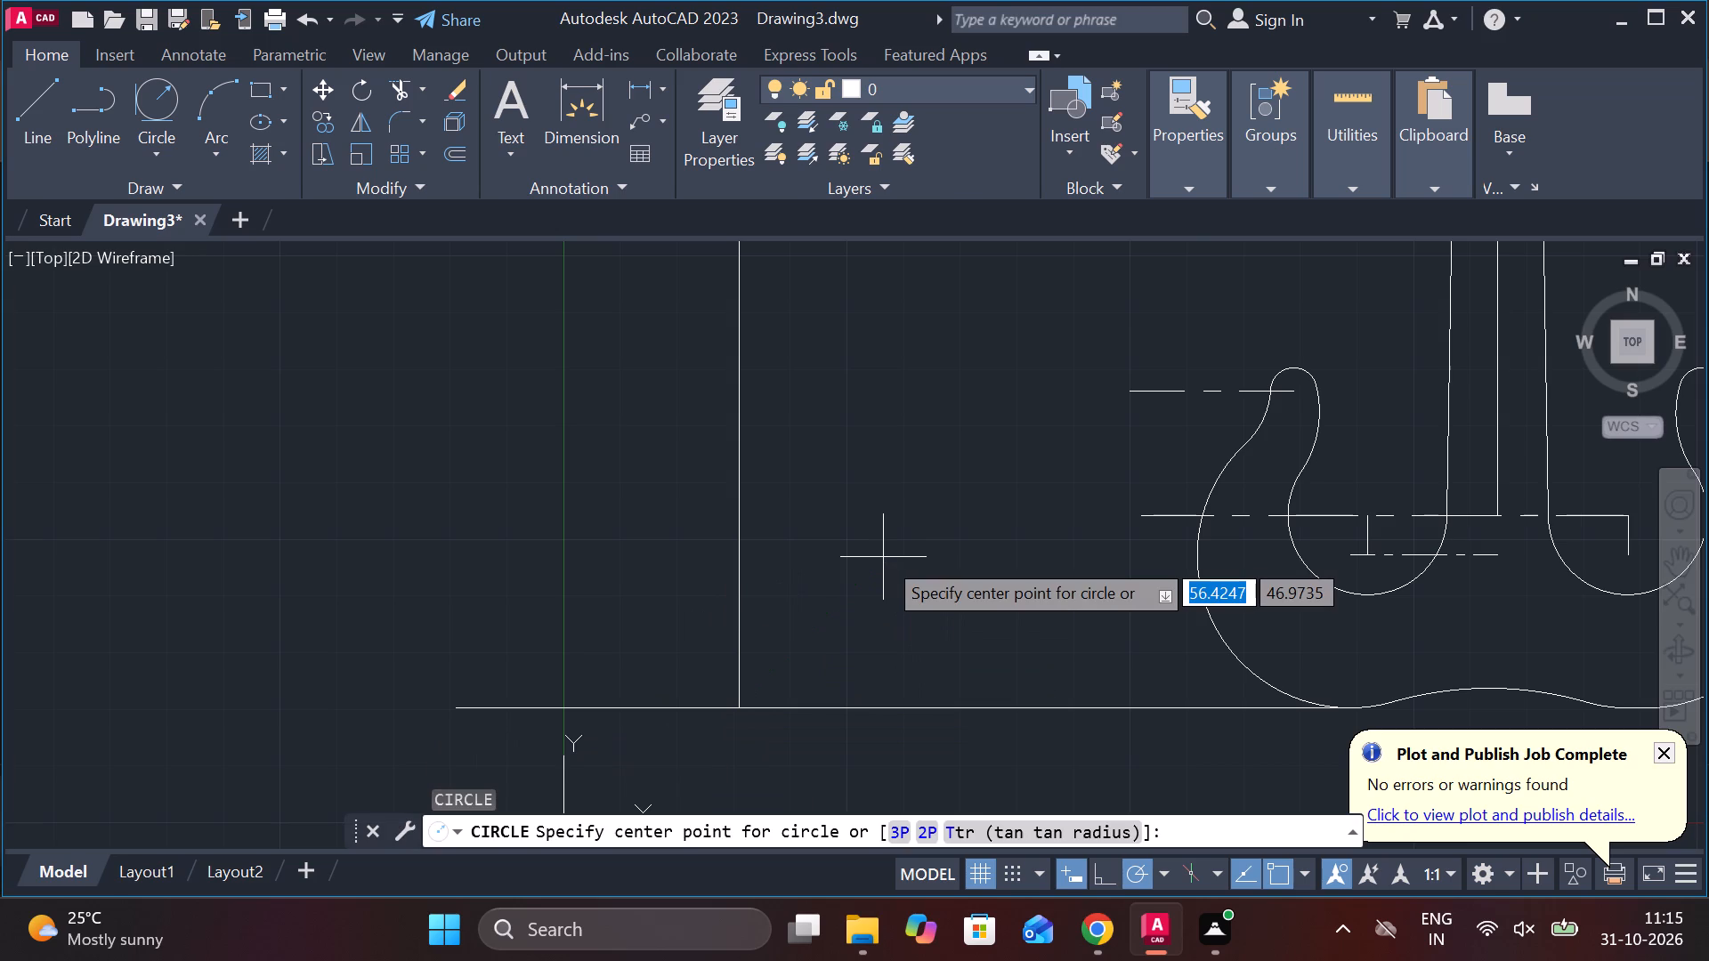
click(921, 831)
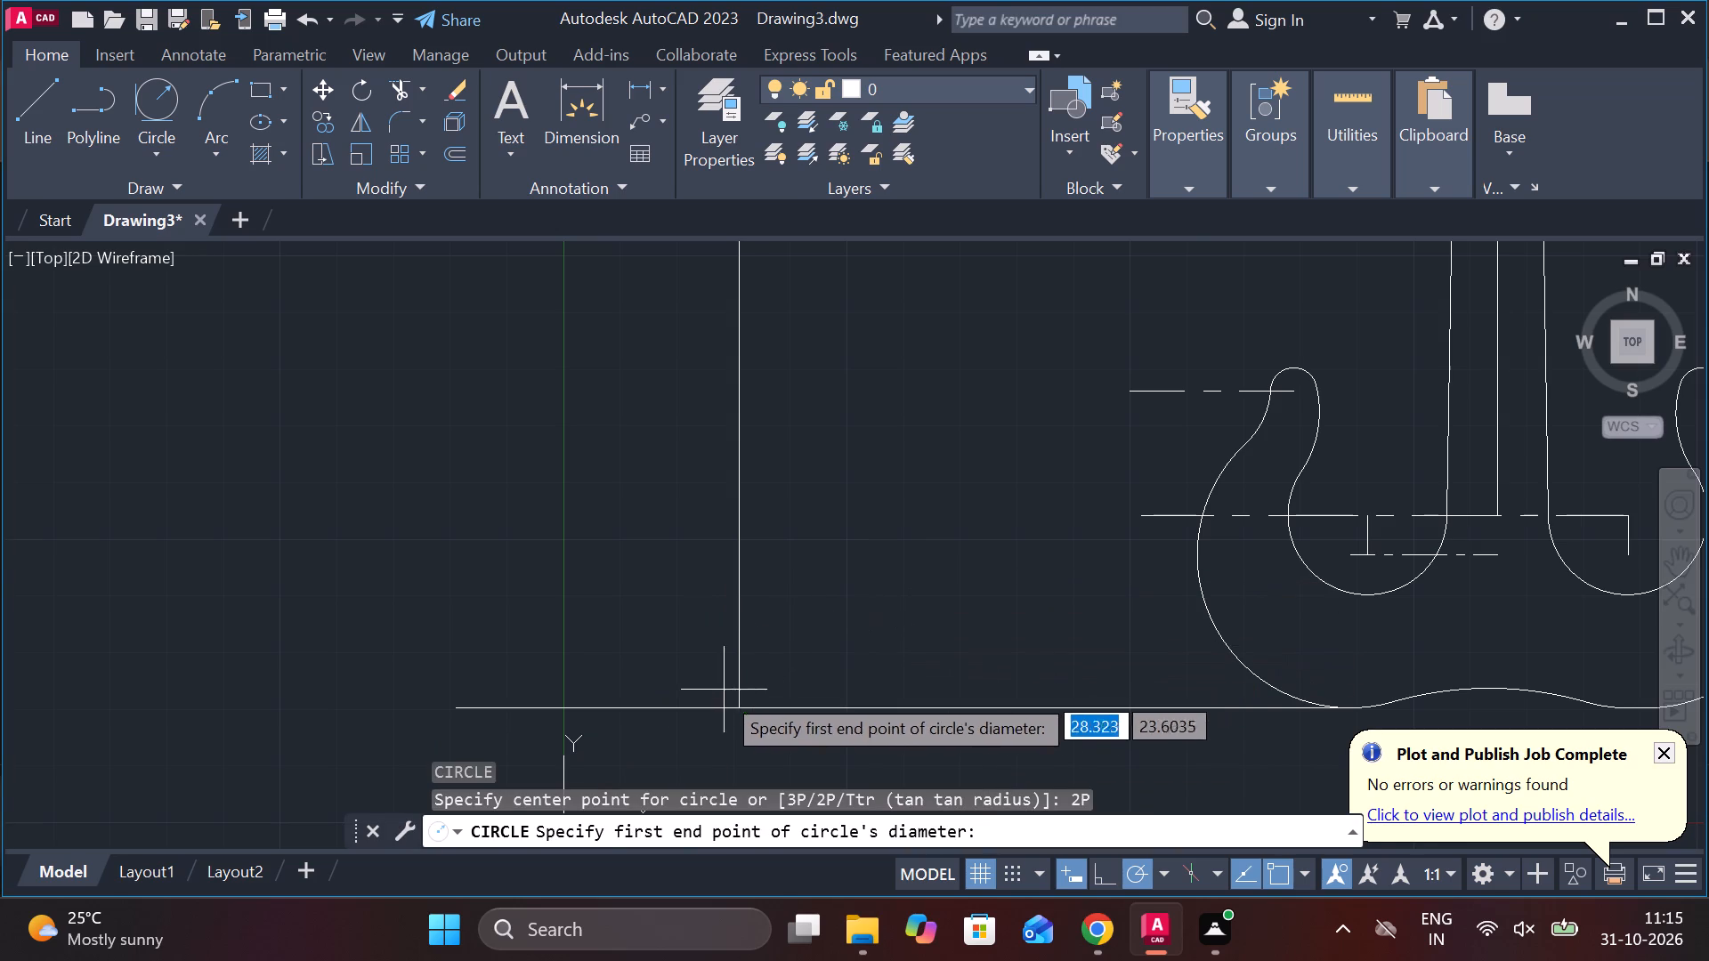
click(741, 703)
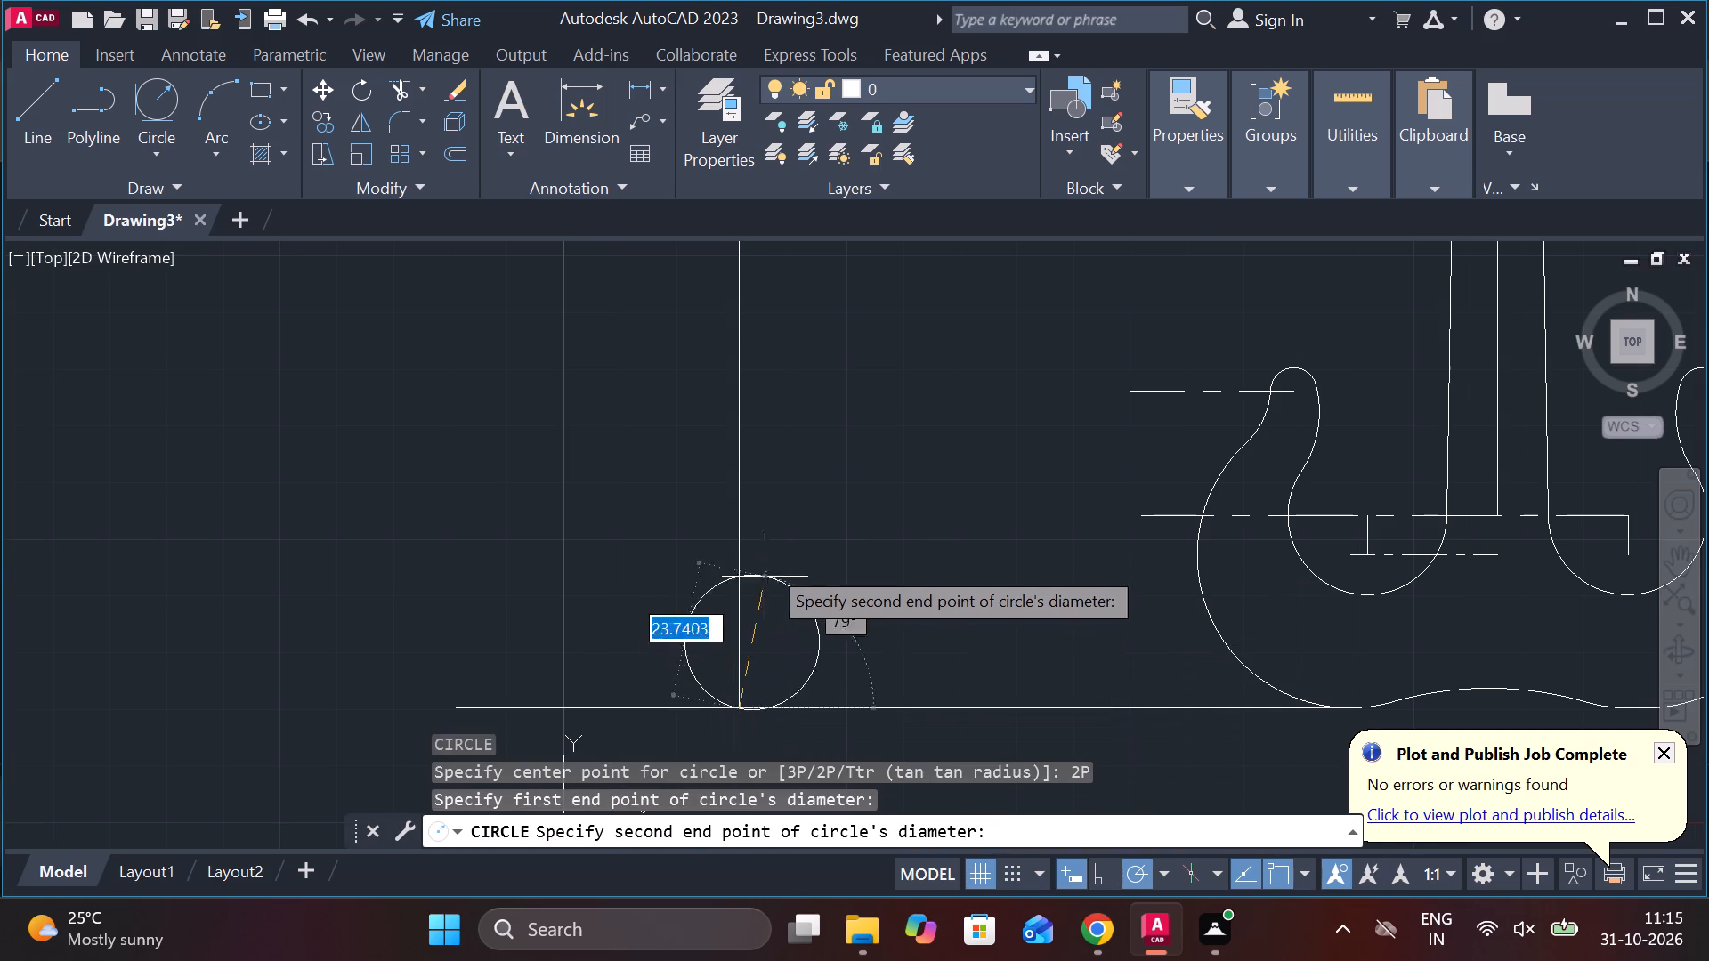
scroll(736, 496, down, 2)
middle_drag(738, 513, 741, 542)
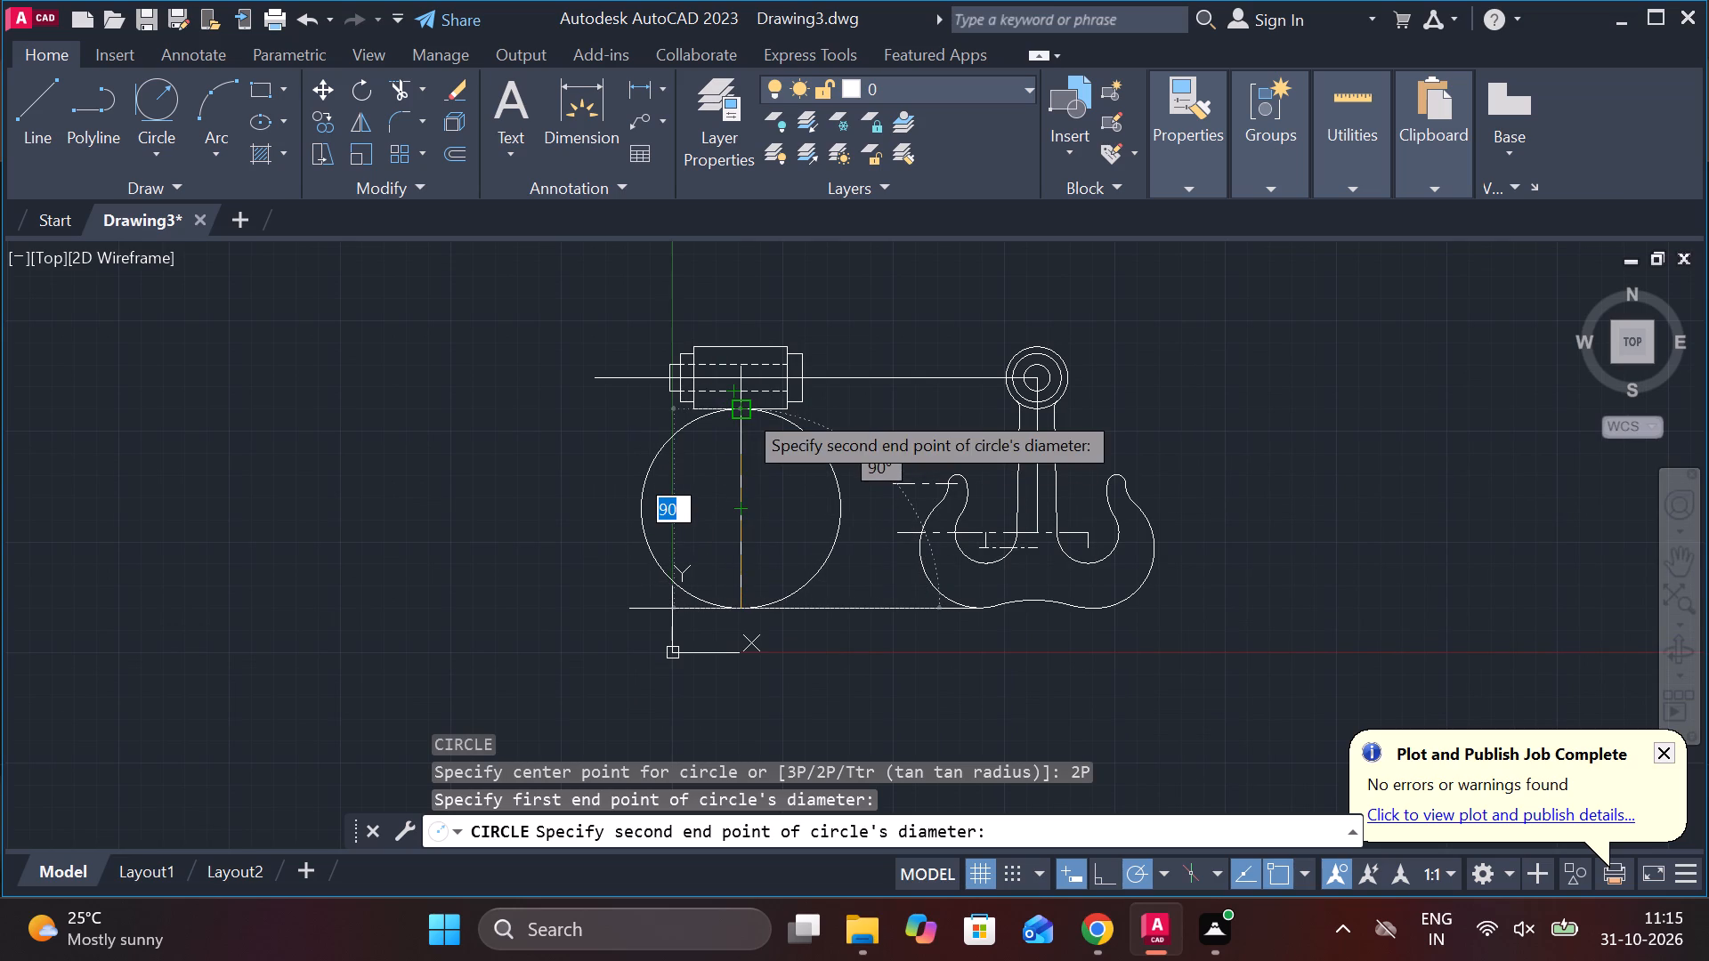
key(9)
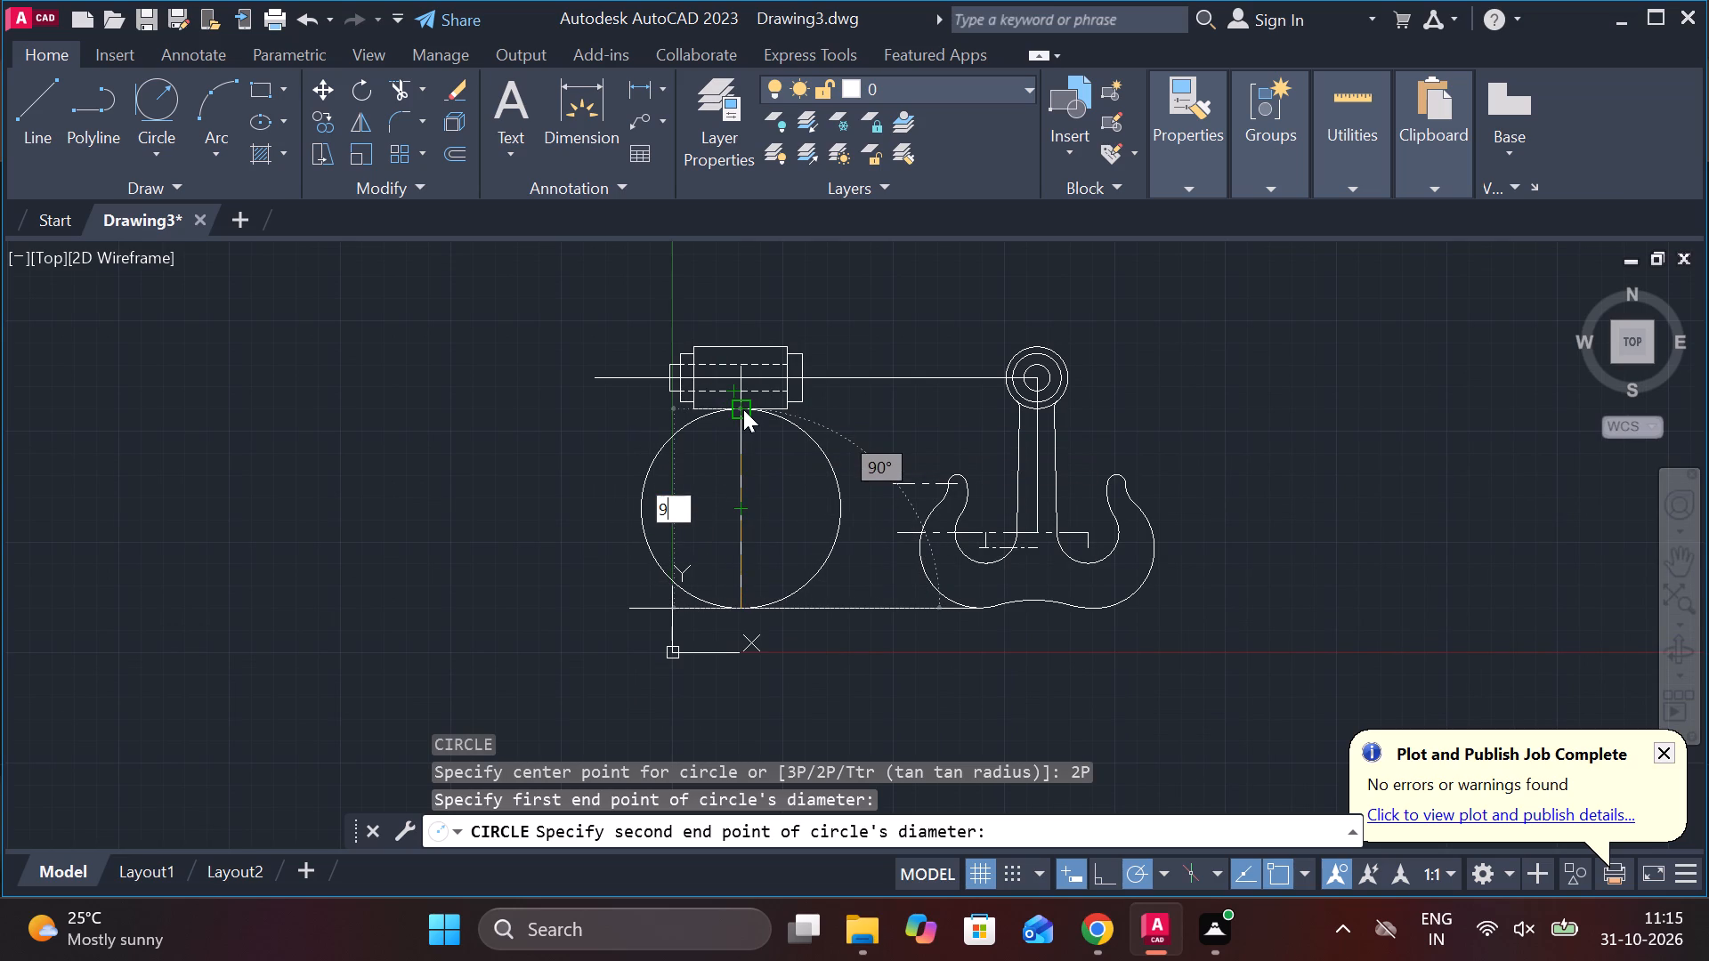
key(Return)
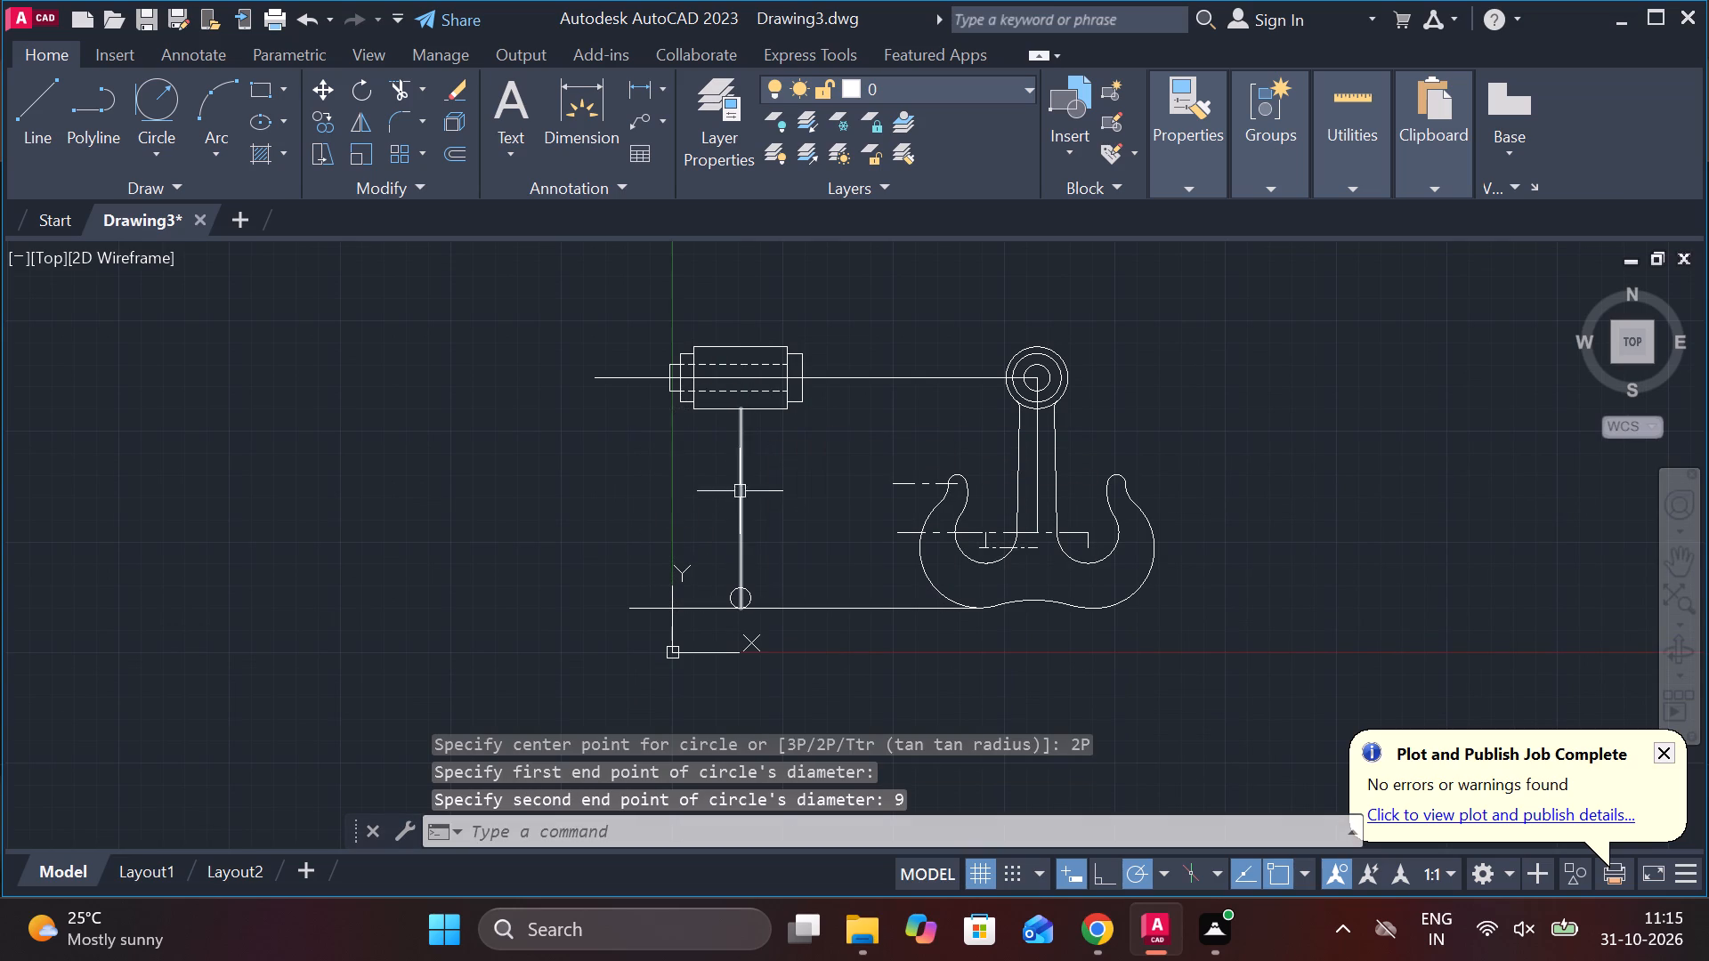
Check the radius of the small circle at the foot of the vertical line with a radius dimension.
scroll(859, 496, up, 2)
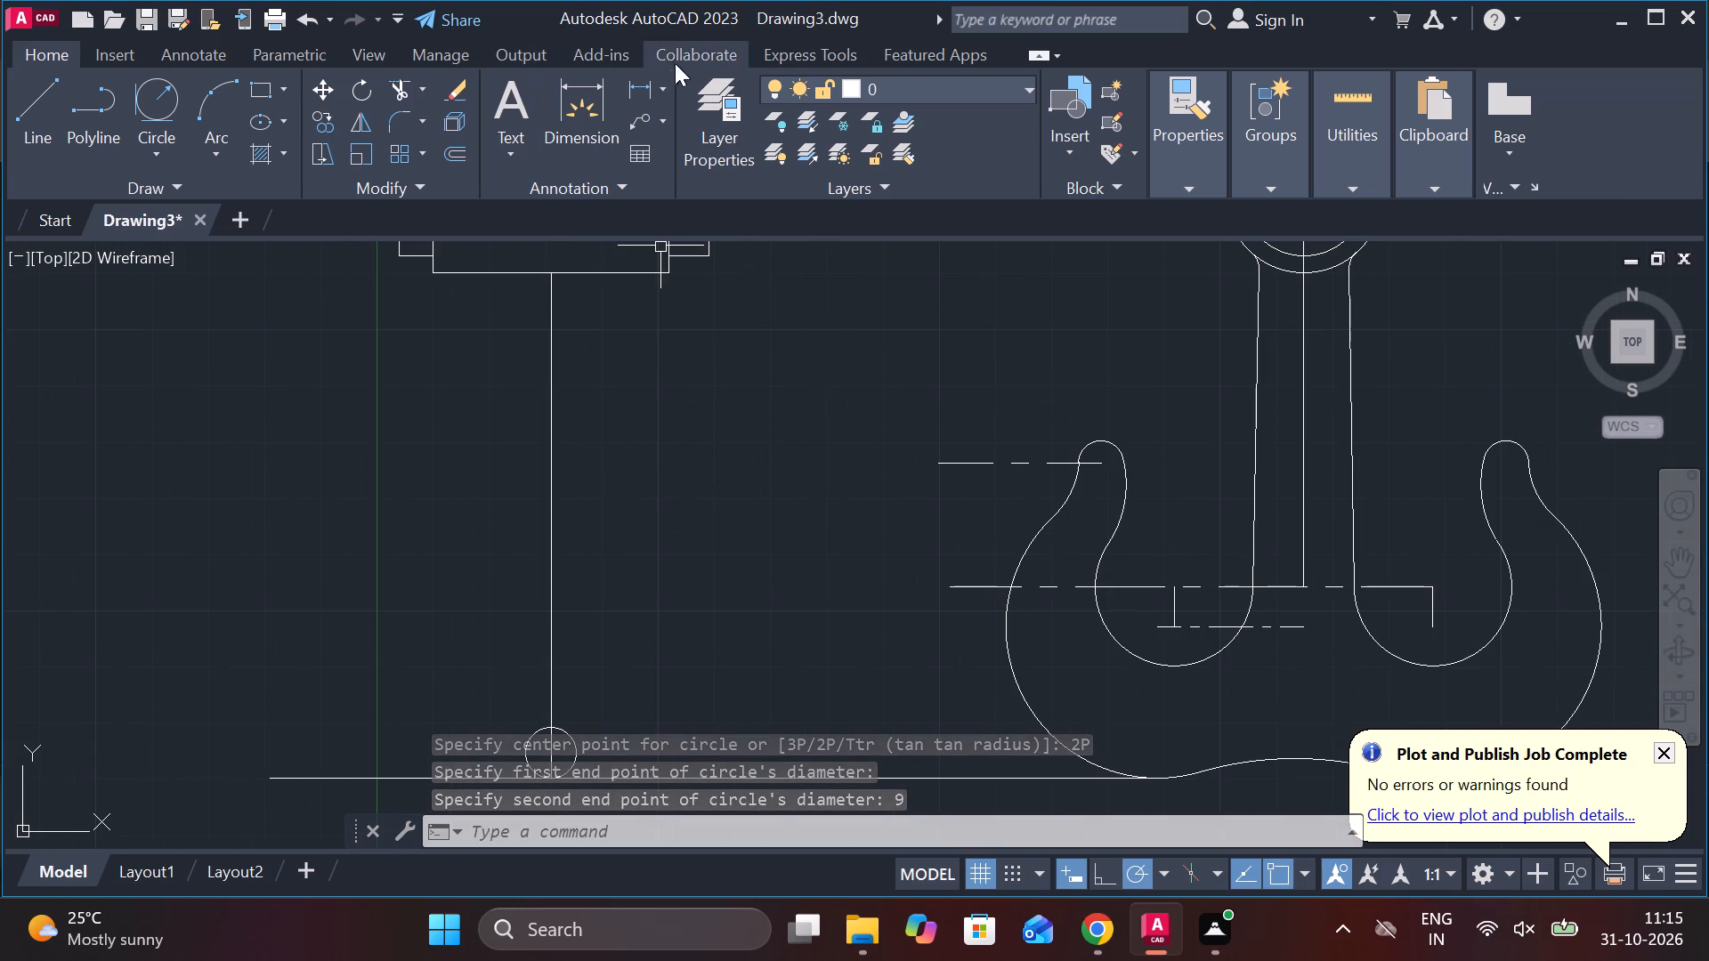
click(662, 90)
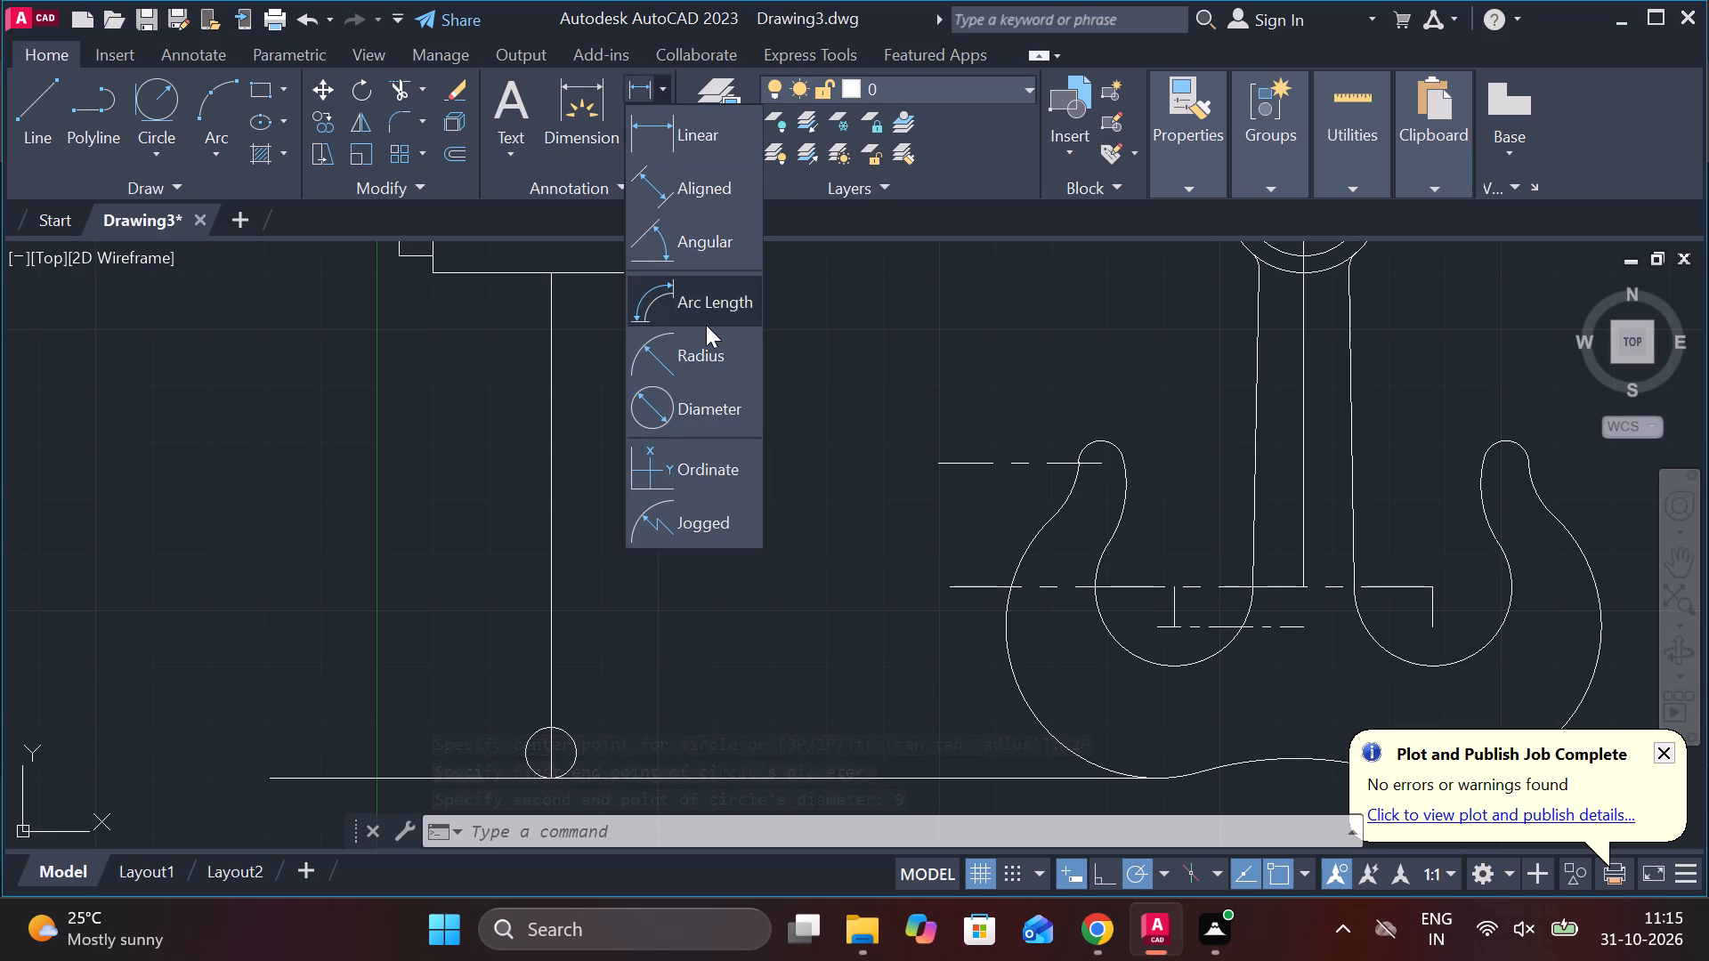
click(701, 349)
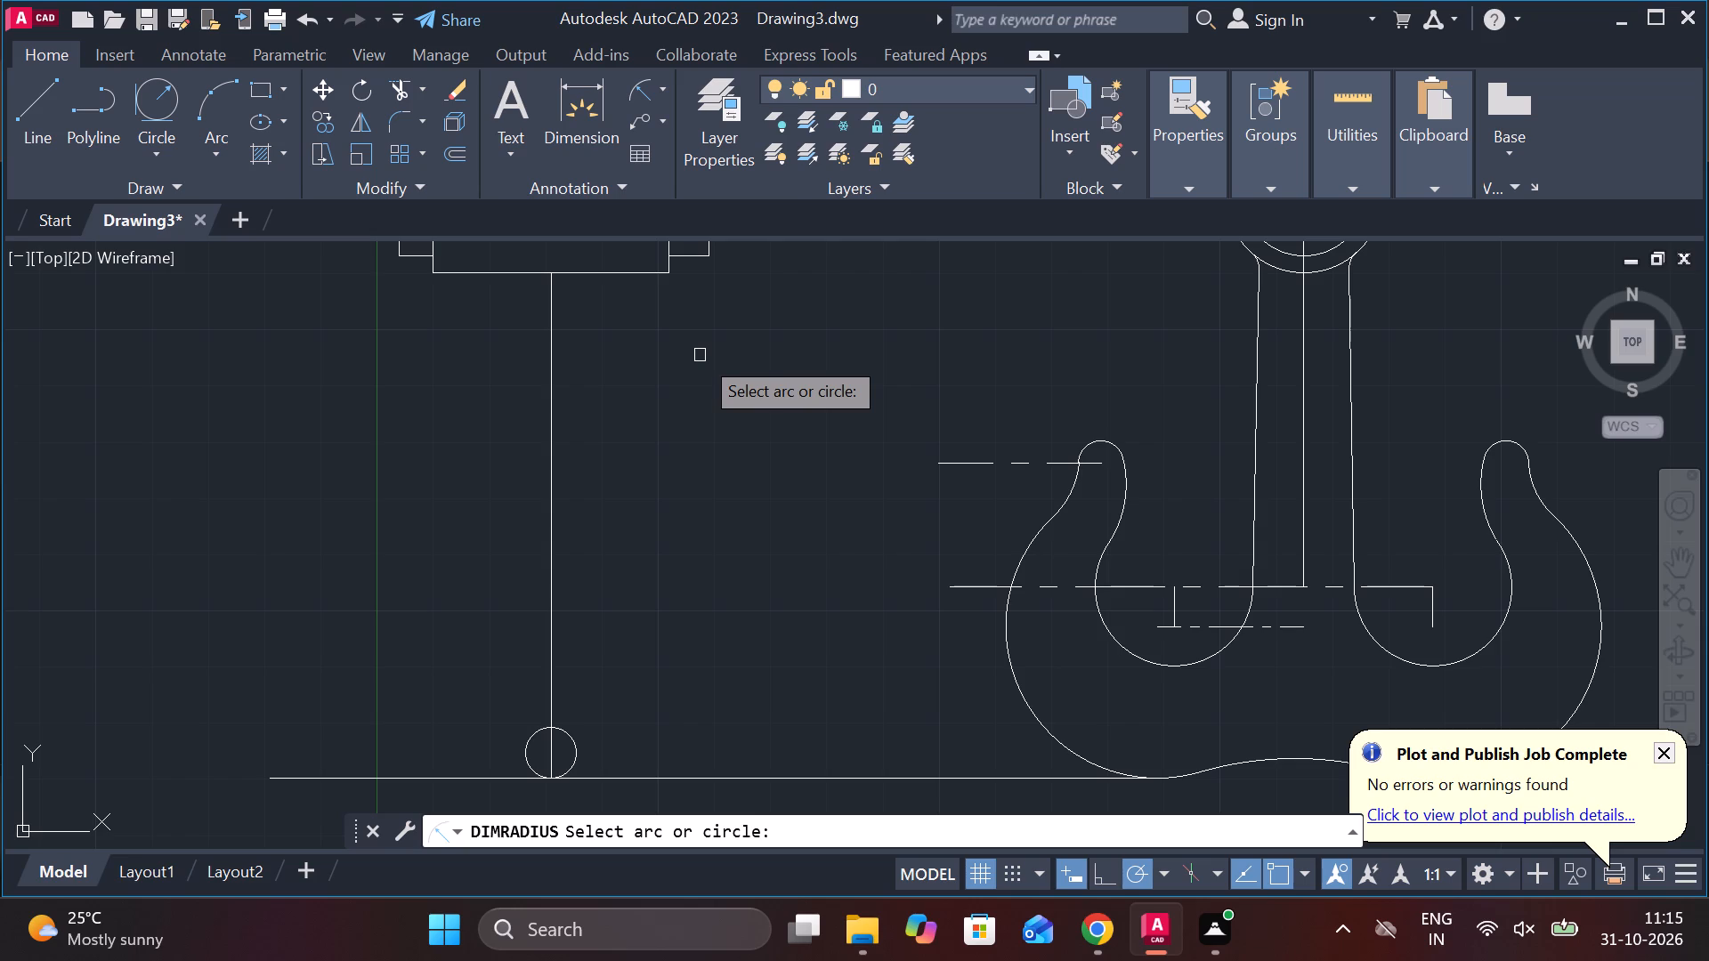
click(572, 754)
key(Escape)
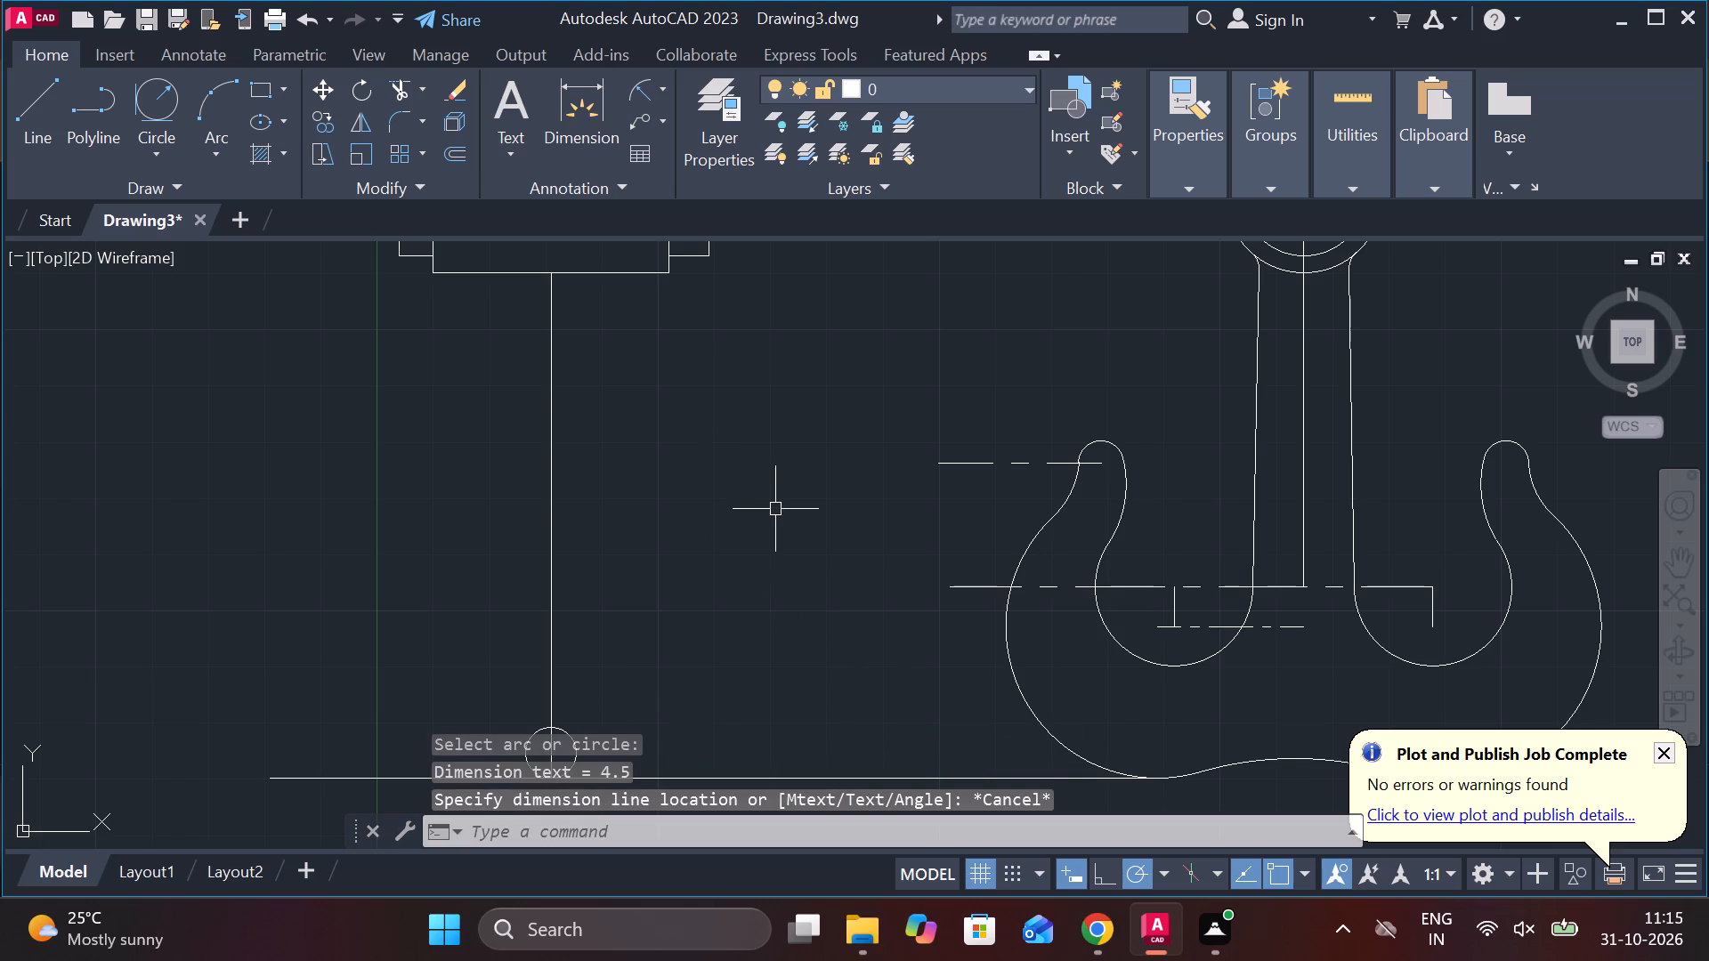
Draw a two-point circle of diameter 18 upward along the vertical line from its intersection with the baseline.
text(c)
key(space)
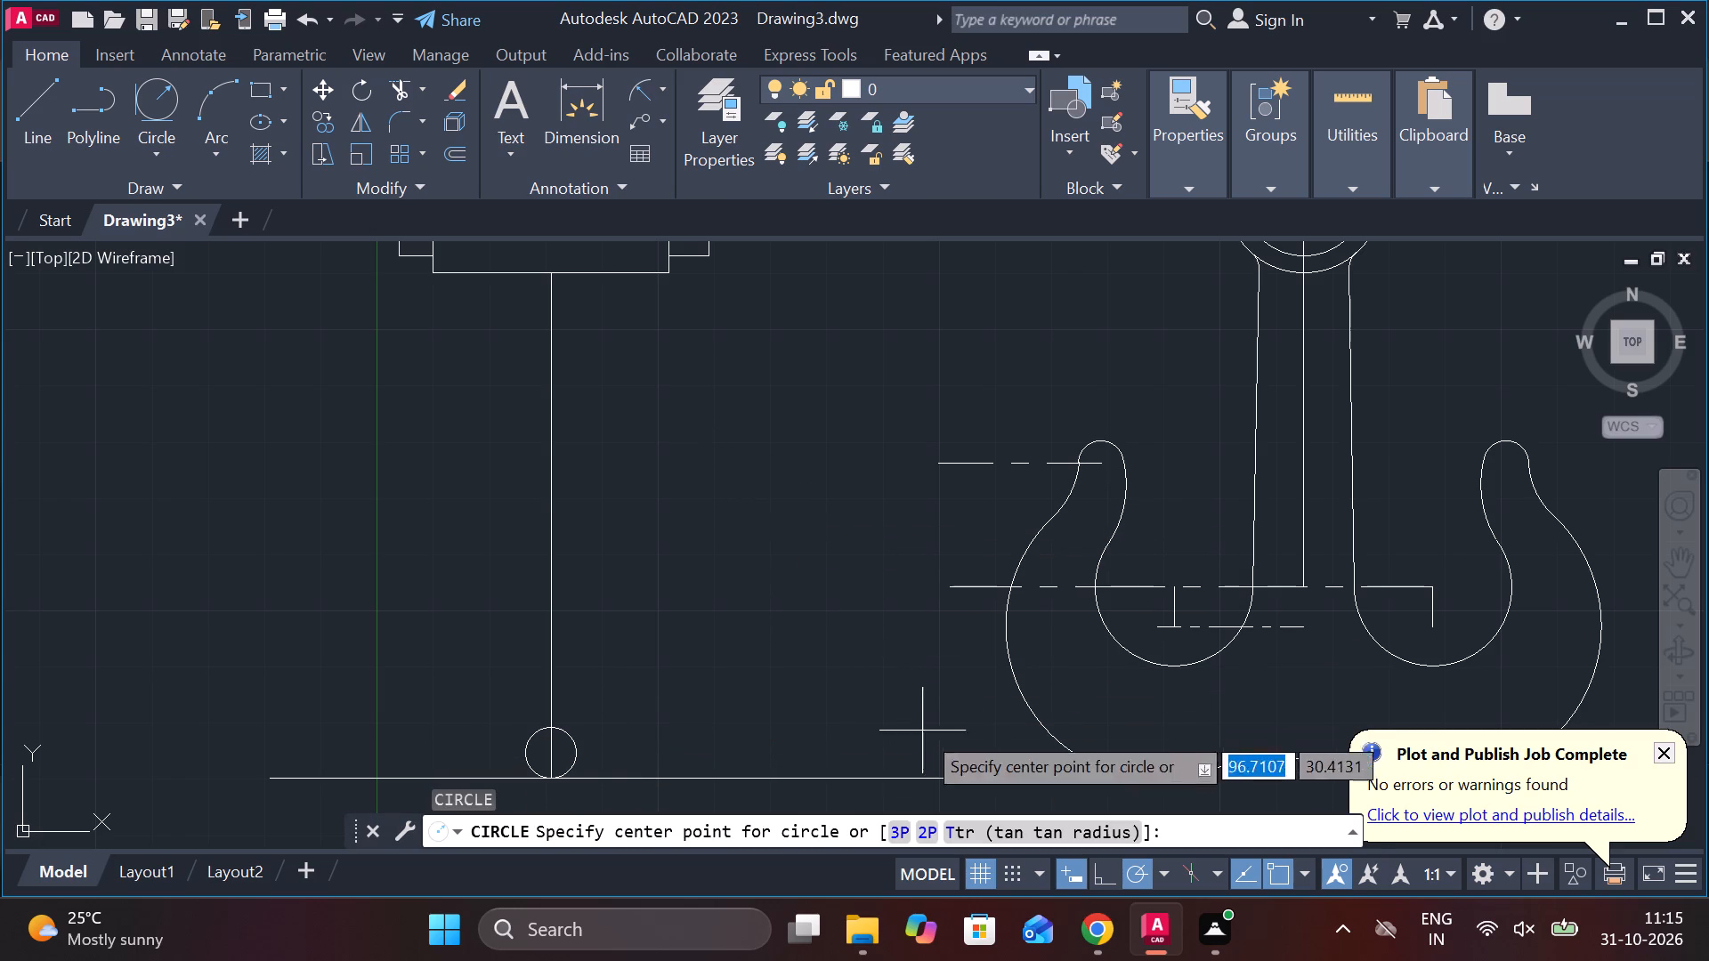
click(935, 836)
middle_drag(890, 711, 904, 700)
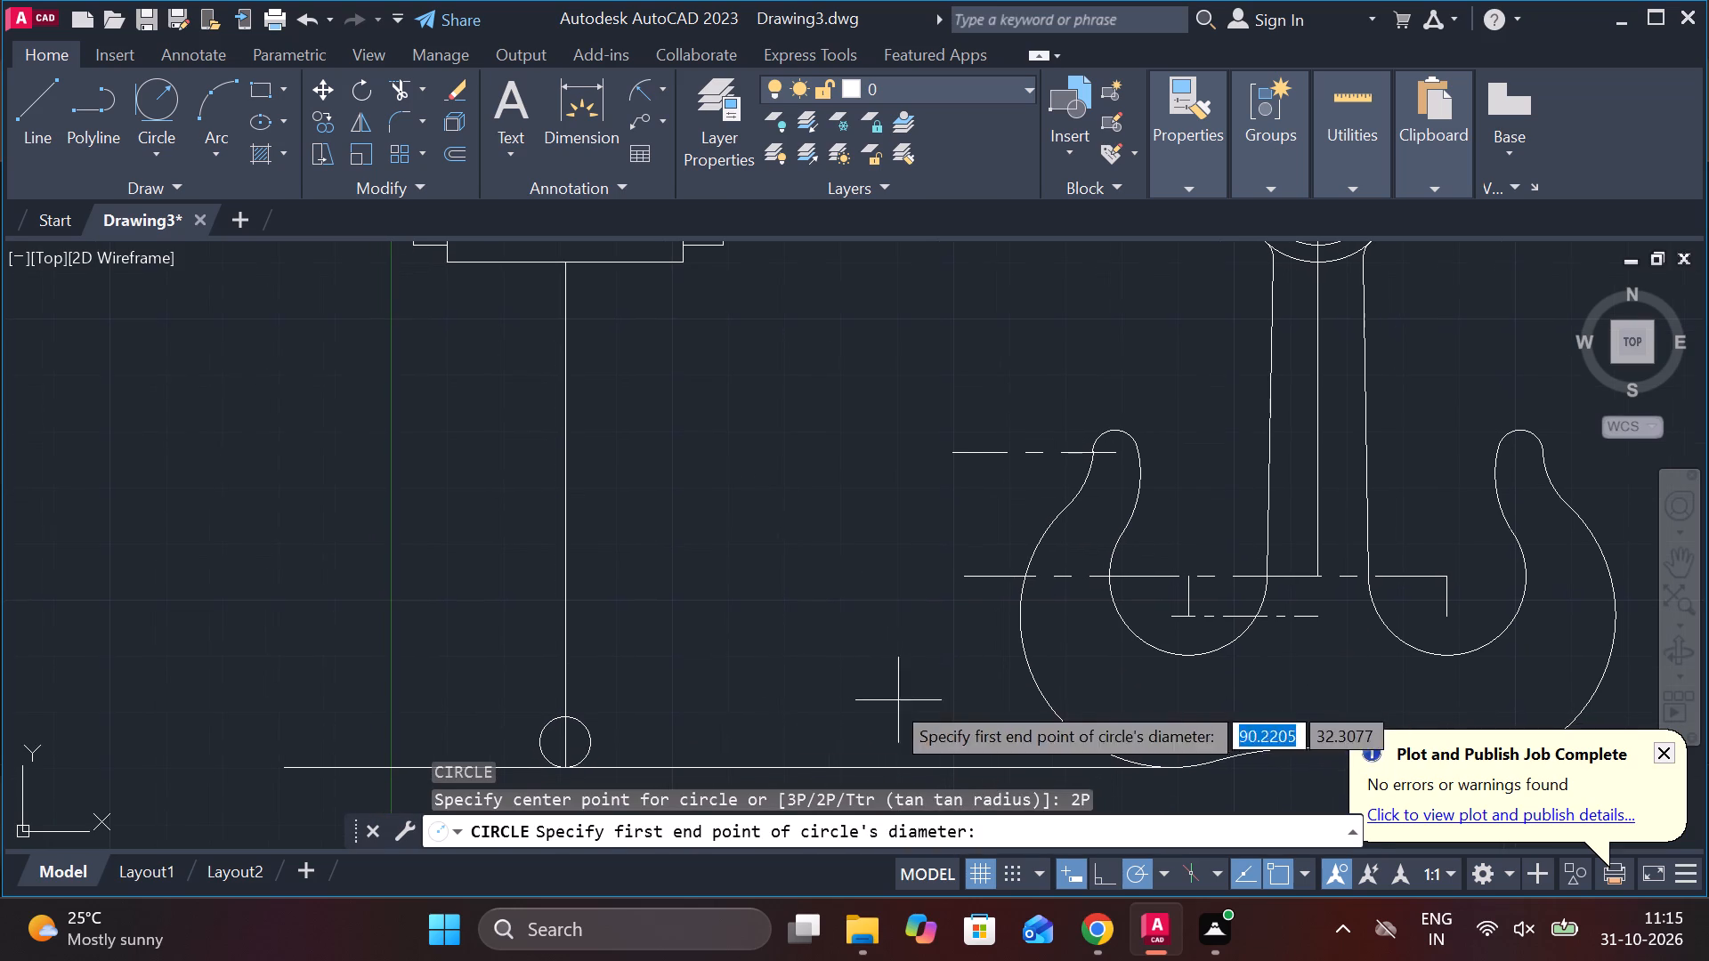
click(565, 767)
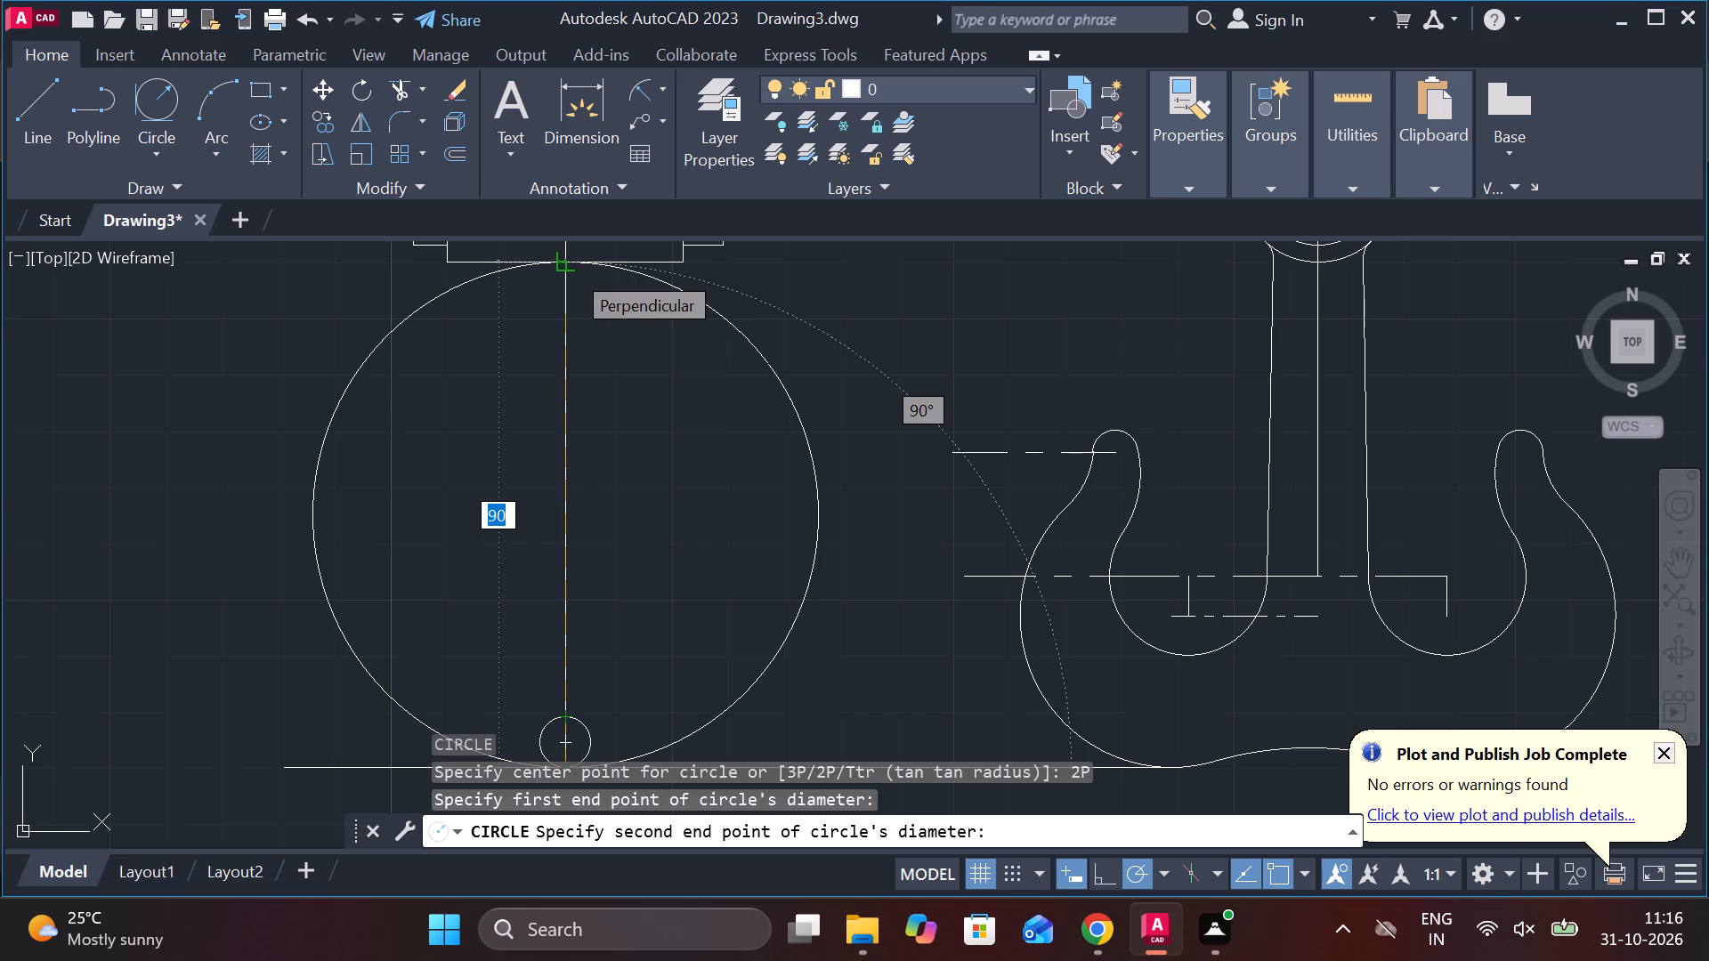
key(1)
key(8)
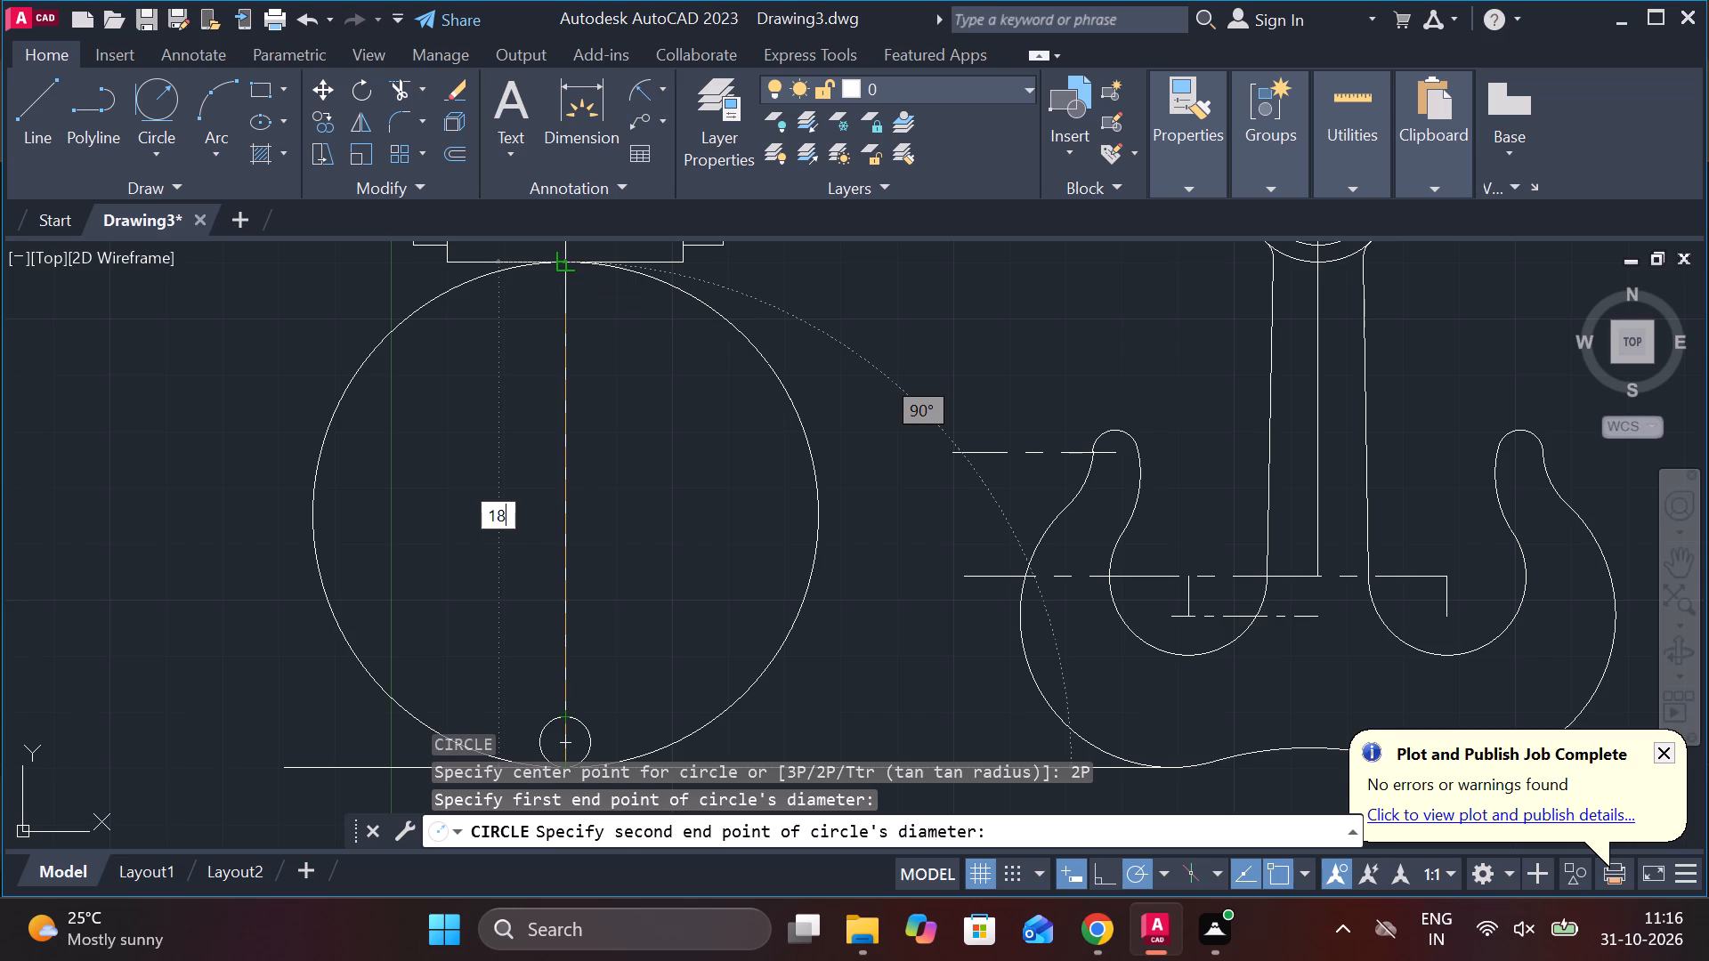
key(Return)
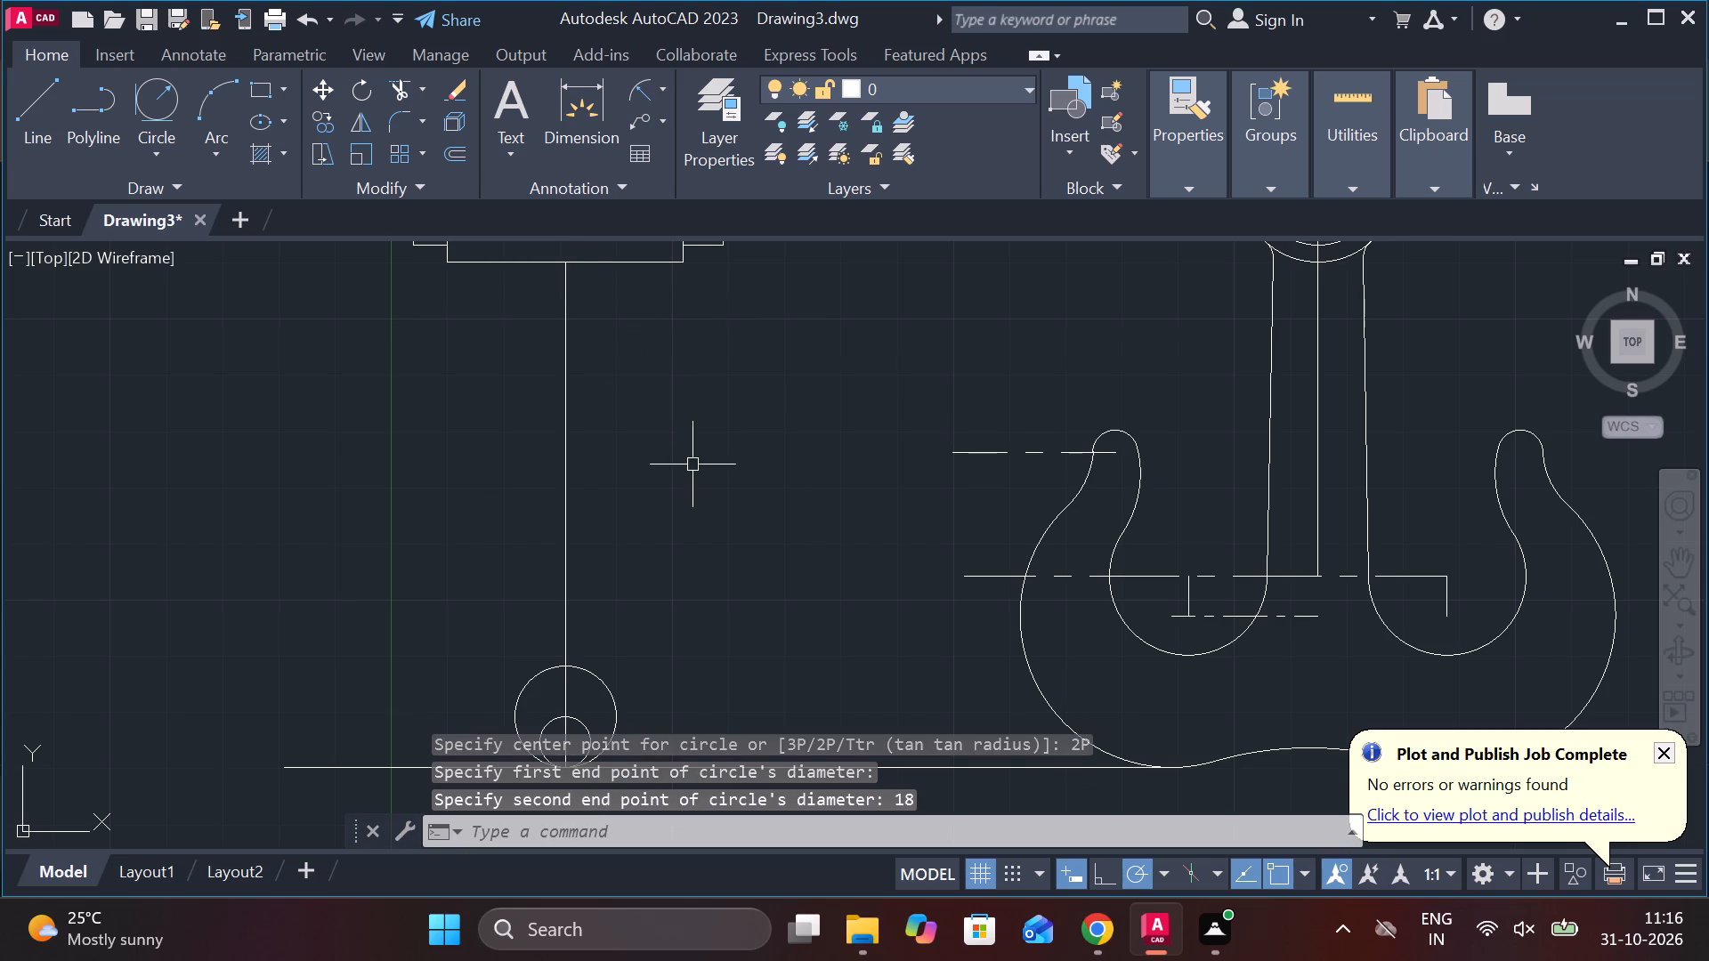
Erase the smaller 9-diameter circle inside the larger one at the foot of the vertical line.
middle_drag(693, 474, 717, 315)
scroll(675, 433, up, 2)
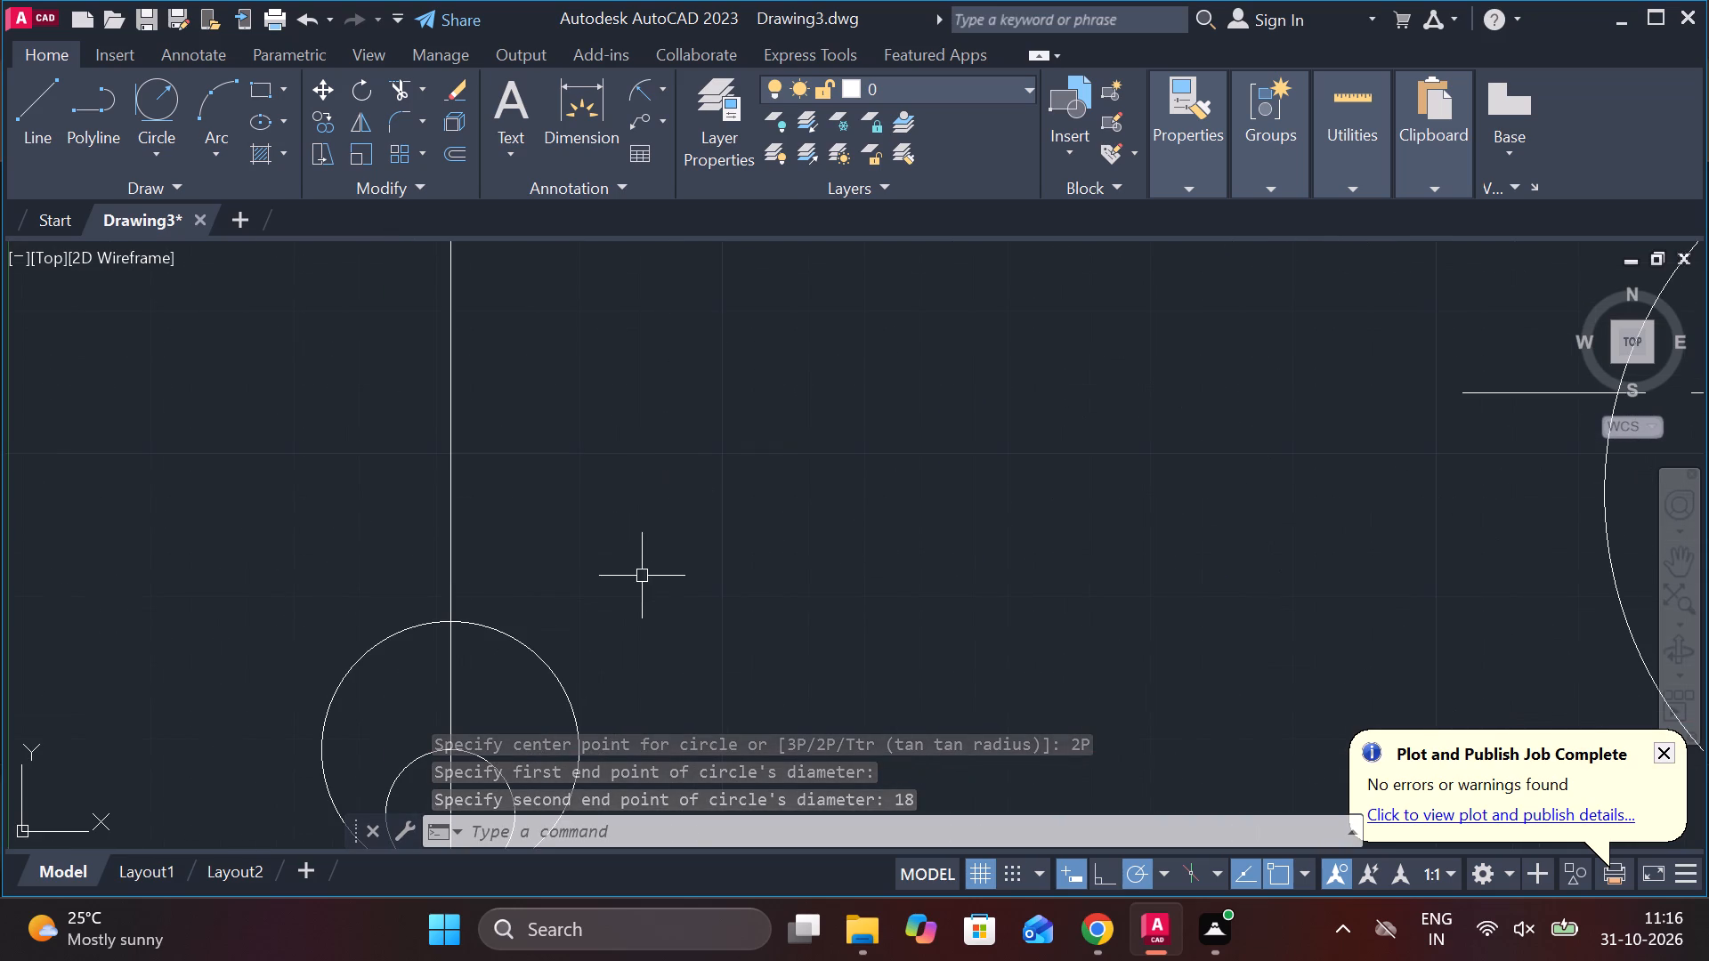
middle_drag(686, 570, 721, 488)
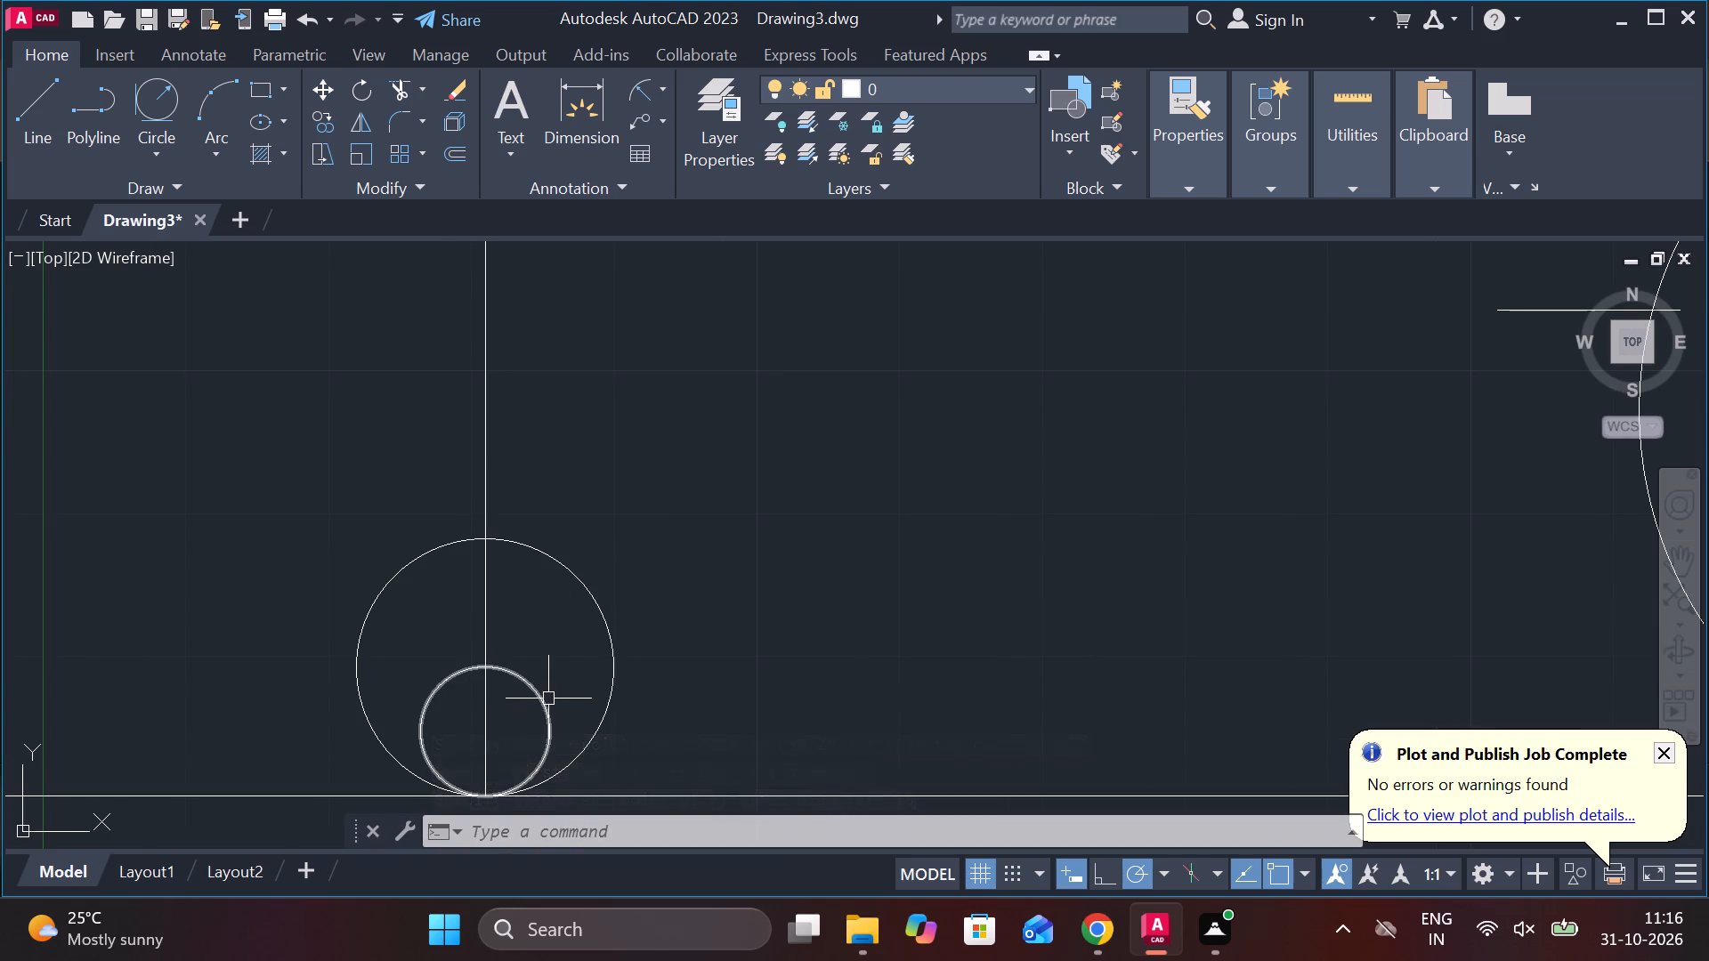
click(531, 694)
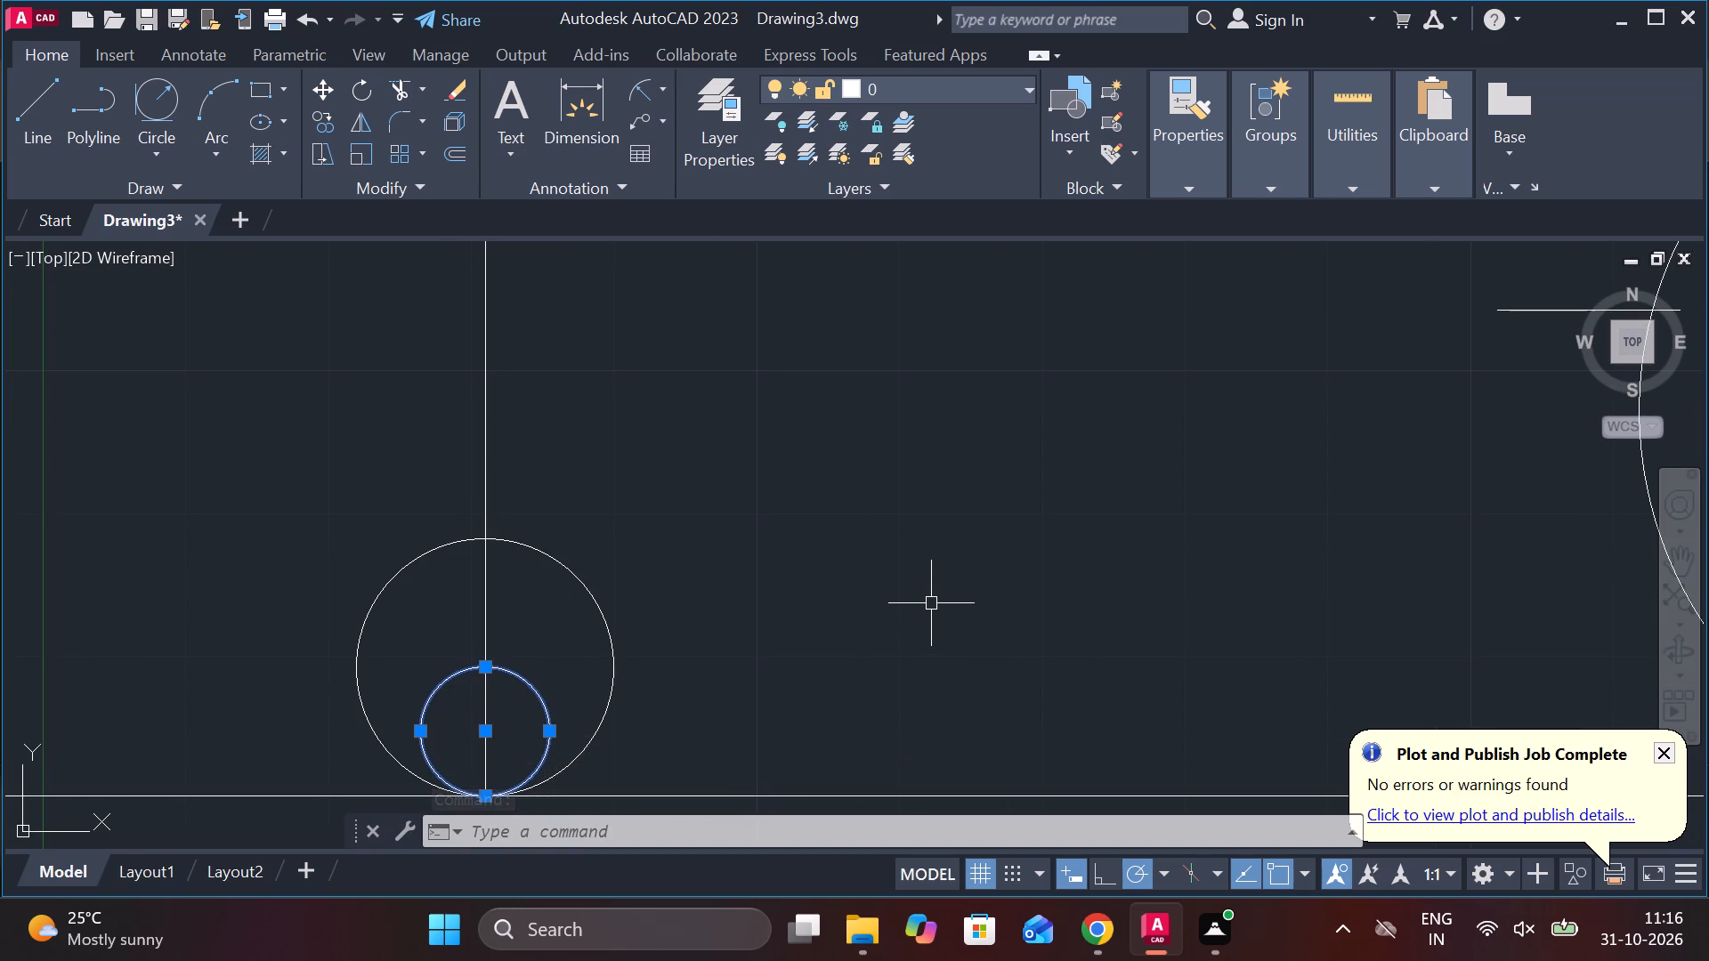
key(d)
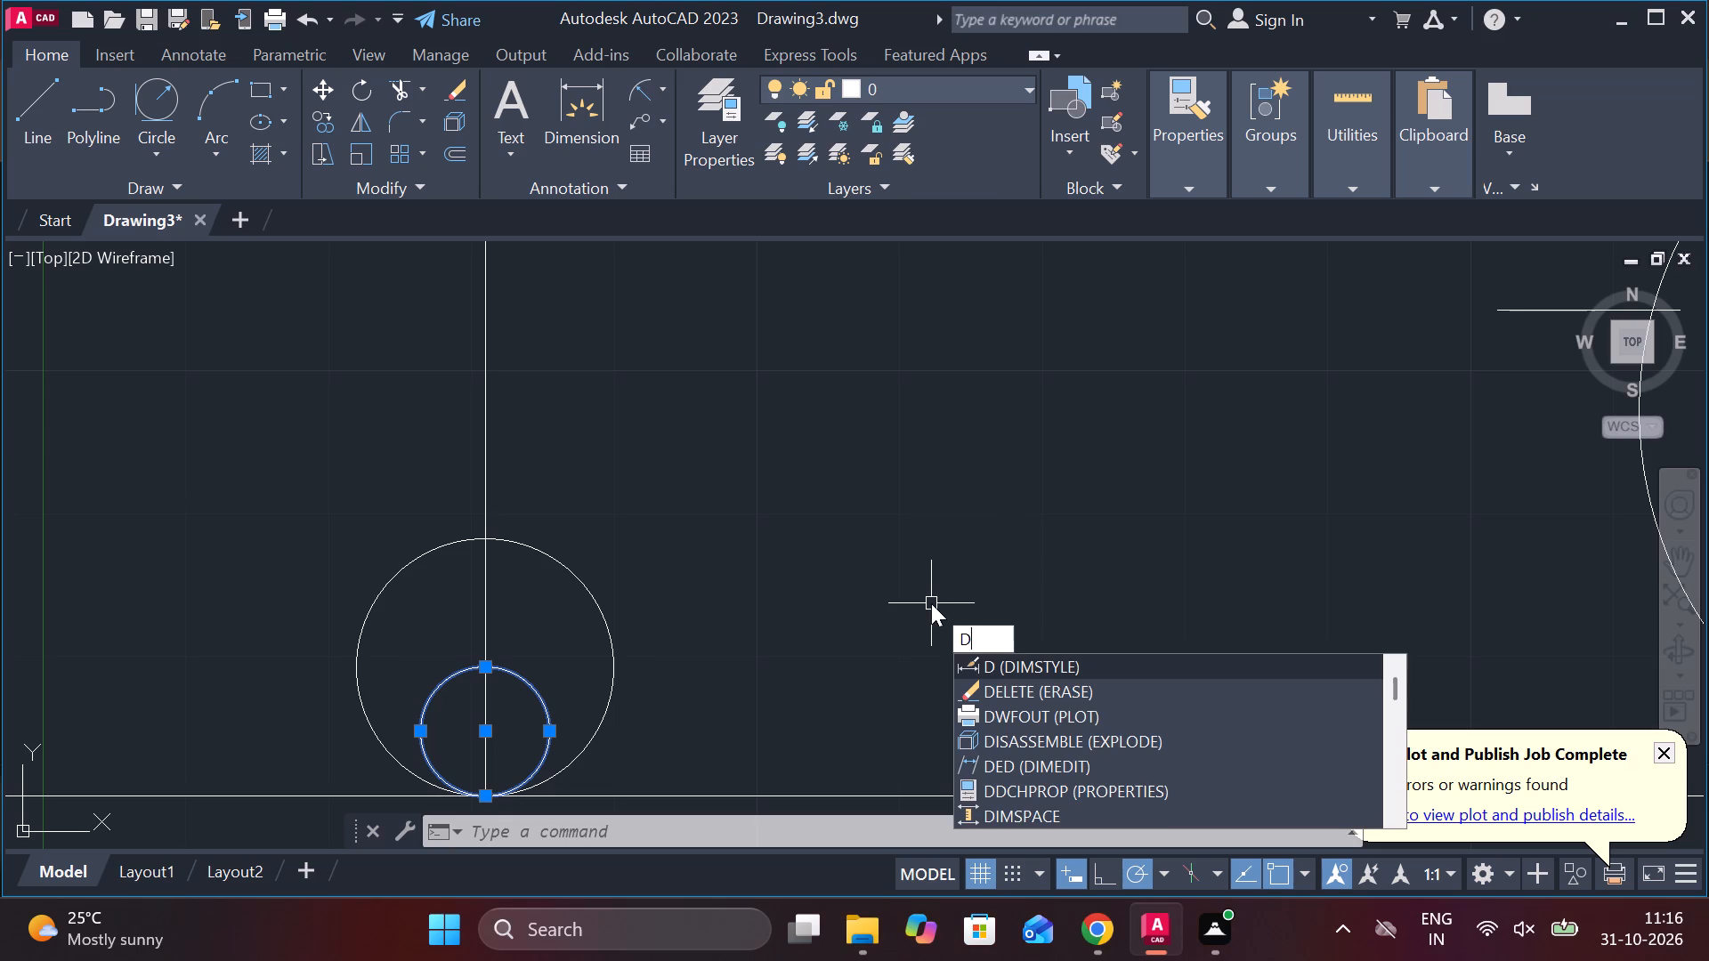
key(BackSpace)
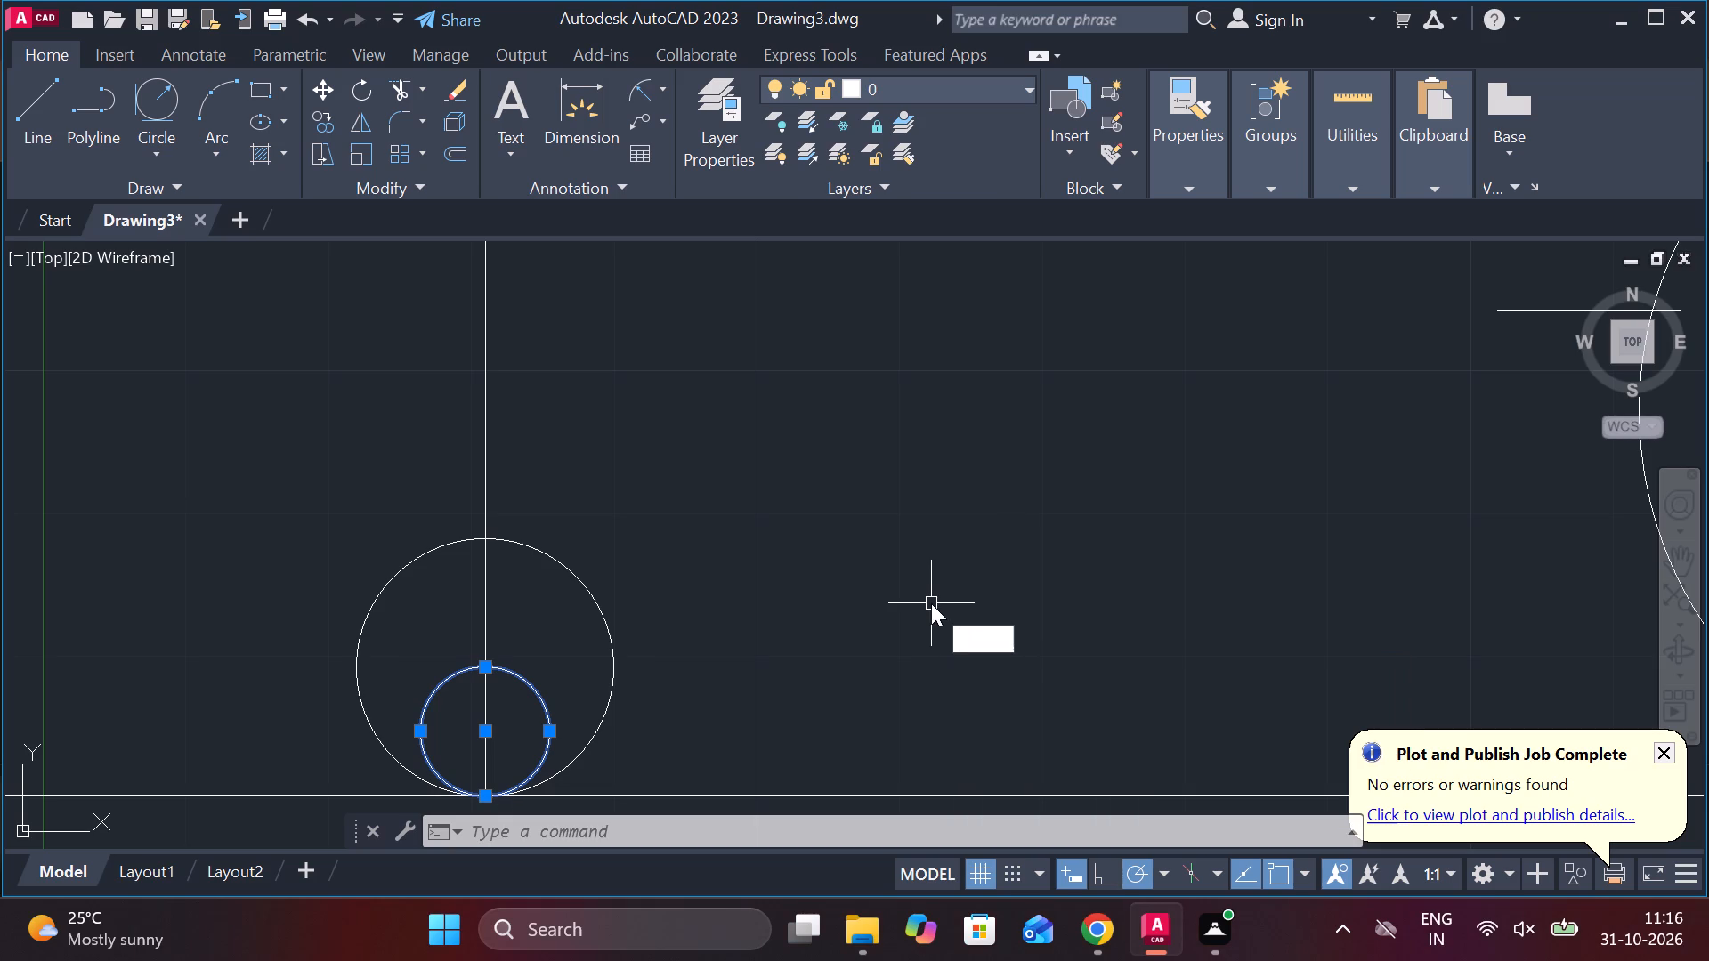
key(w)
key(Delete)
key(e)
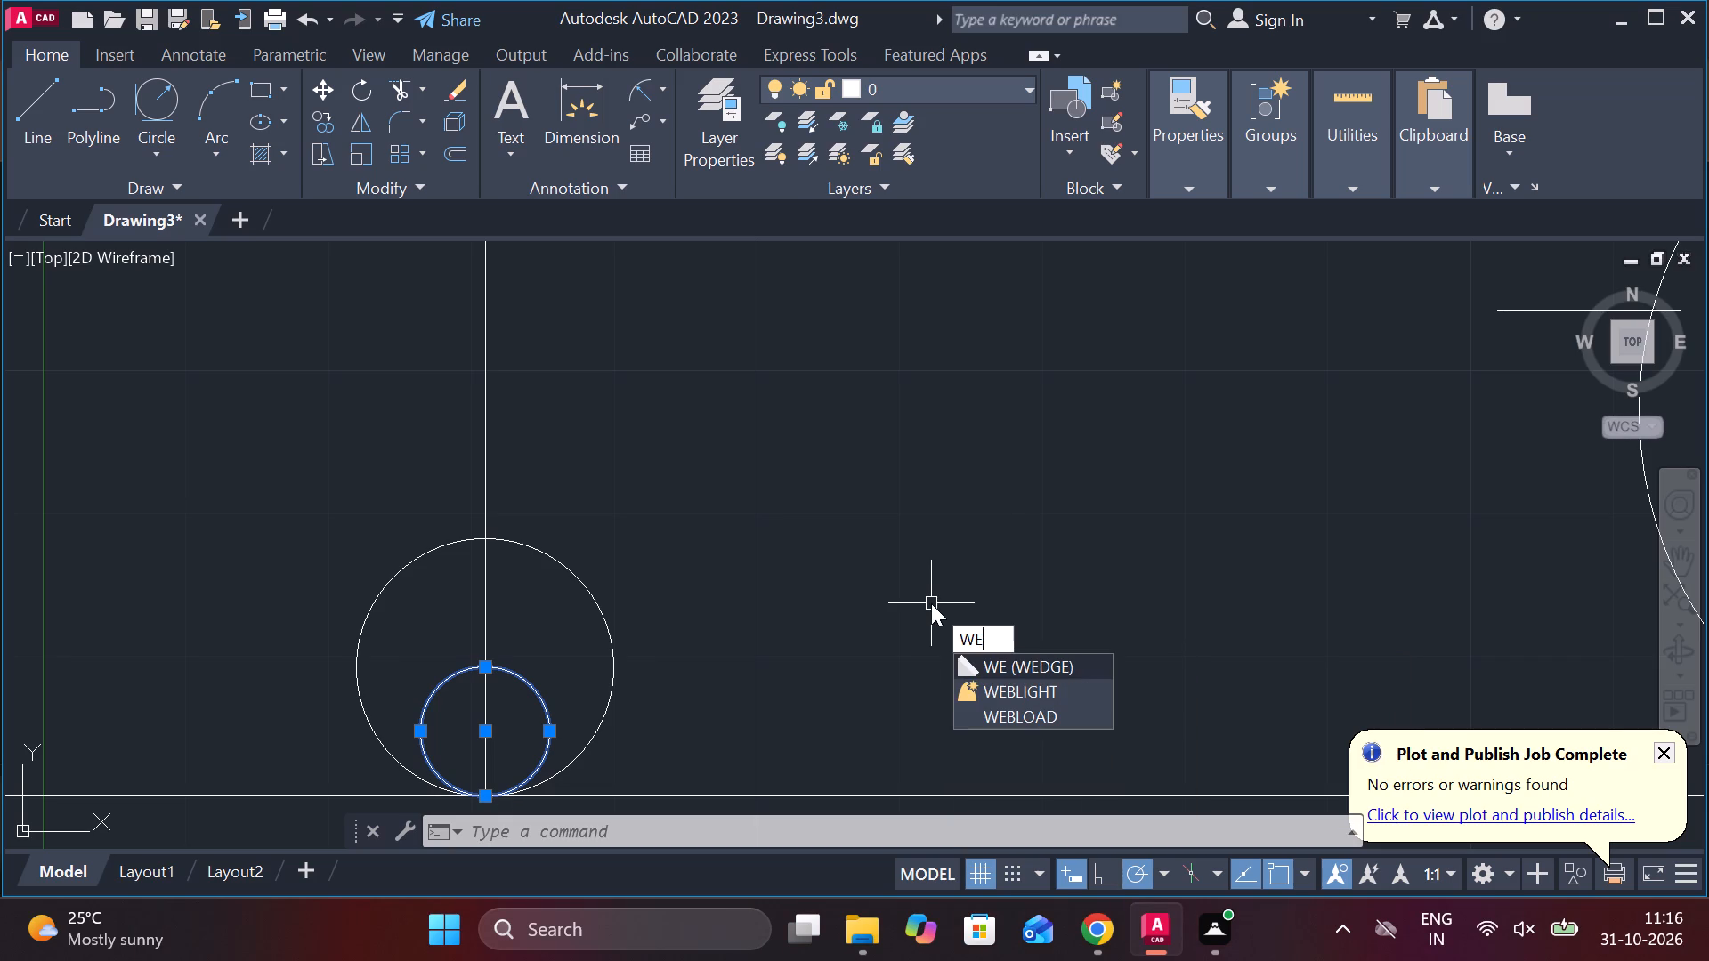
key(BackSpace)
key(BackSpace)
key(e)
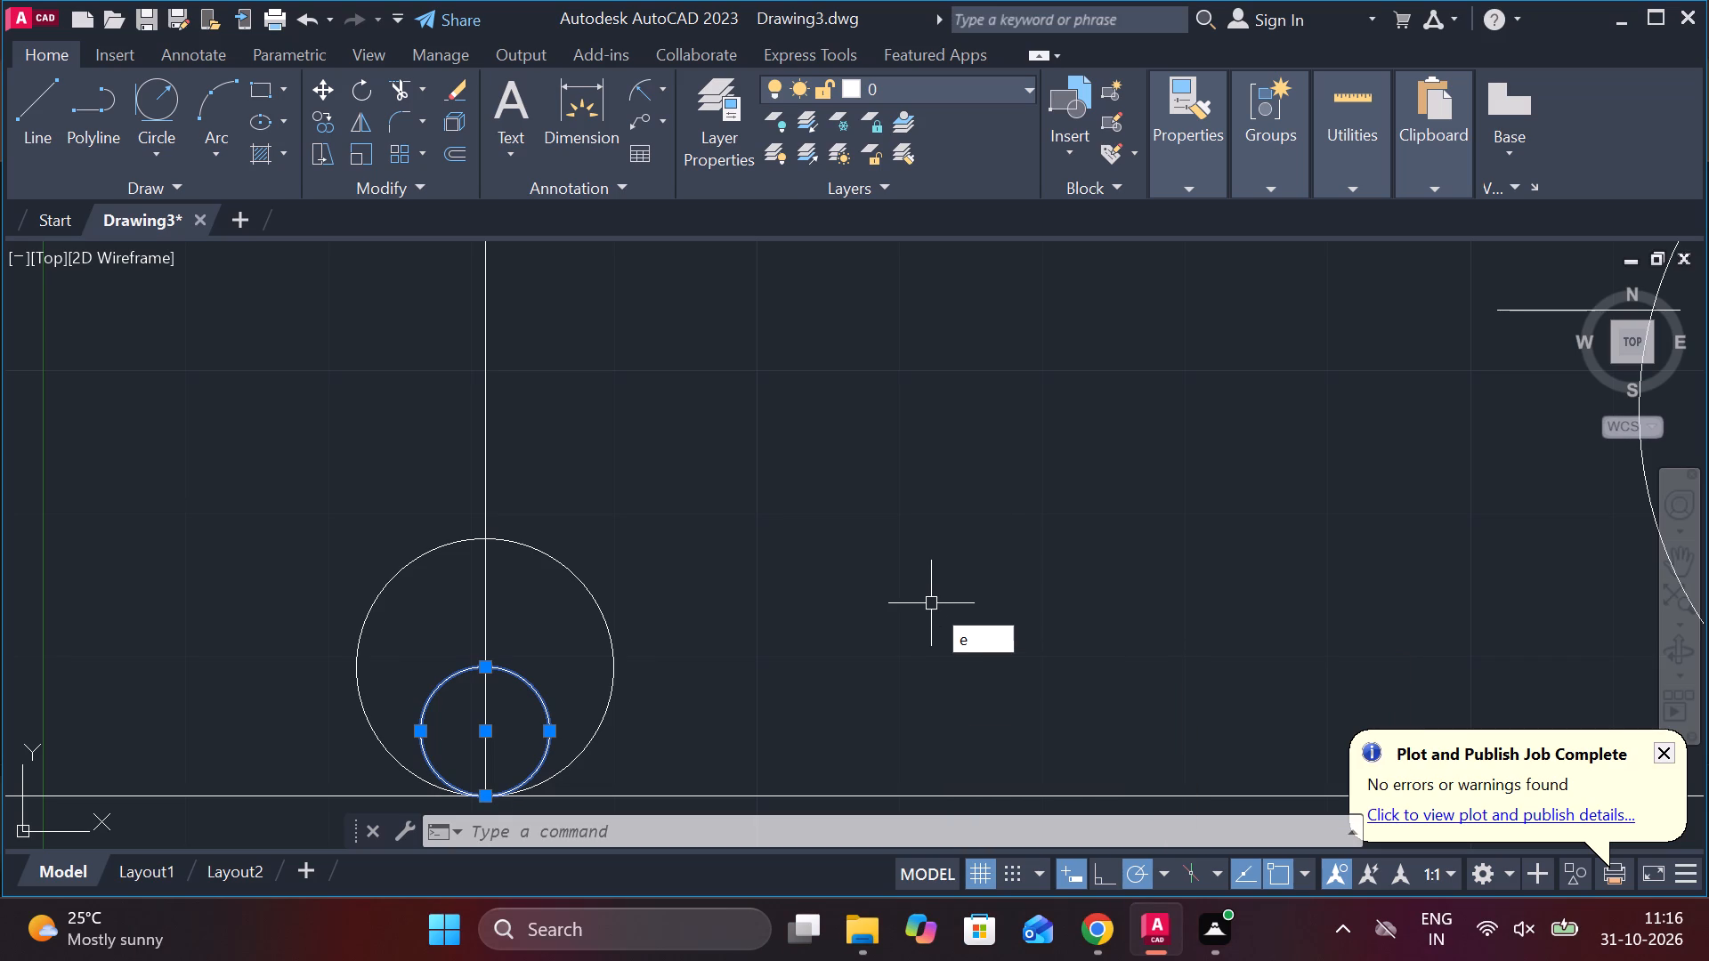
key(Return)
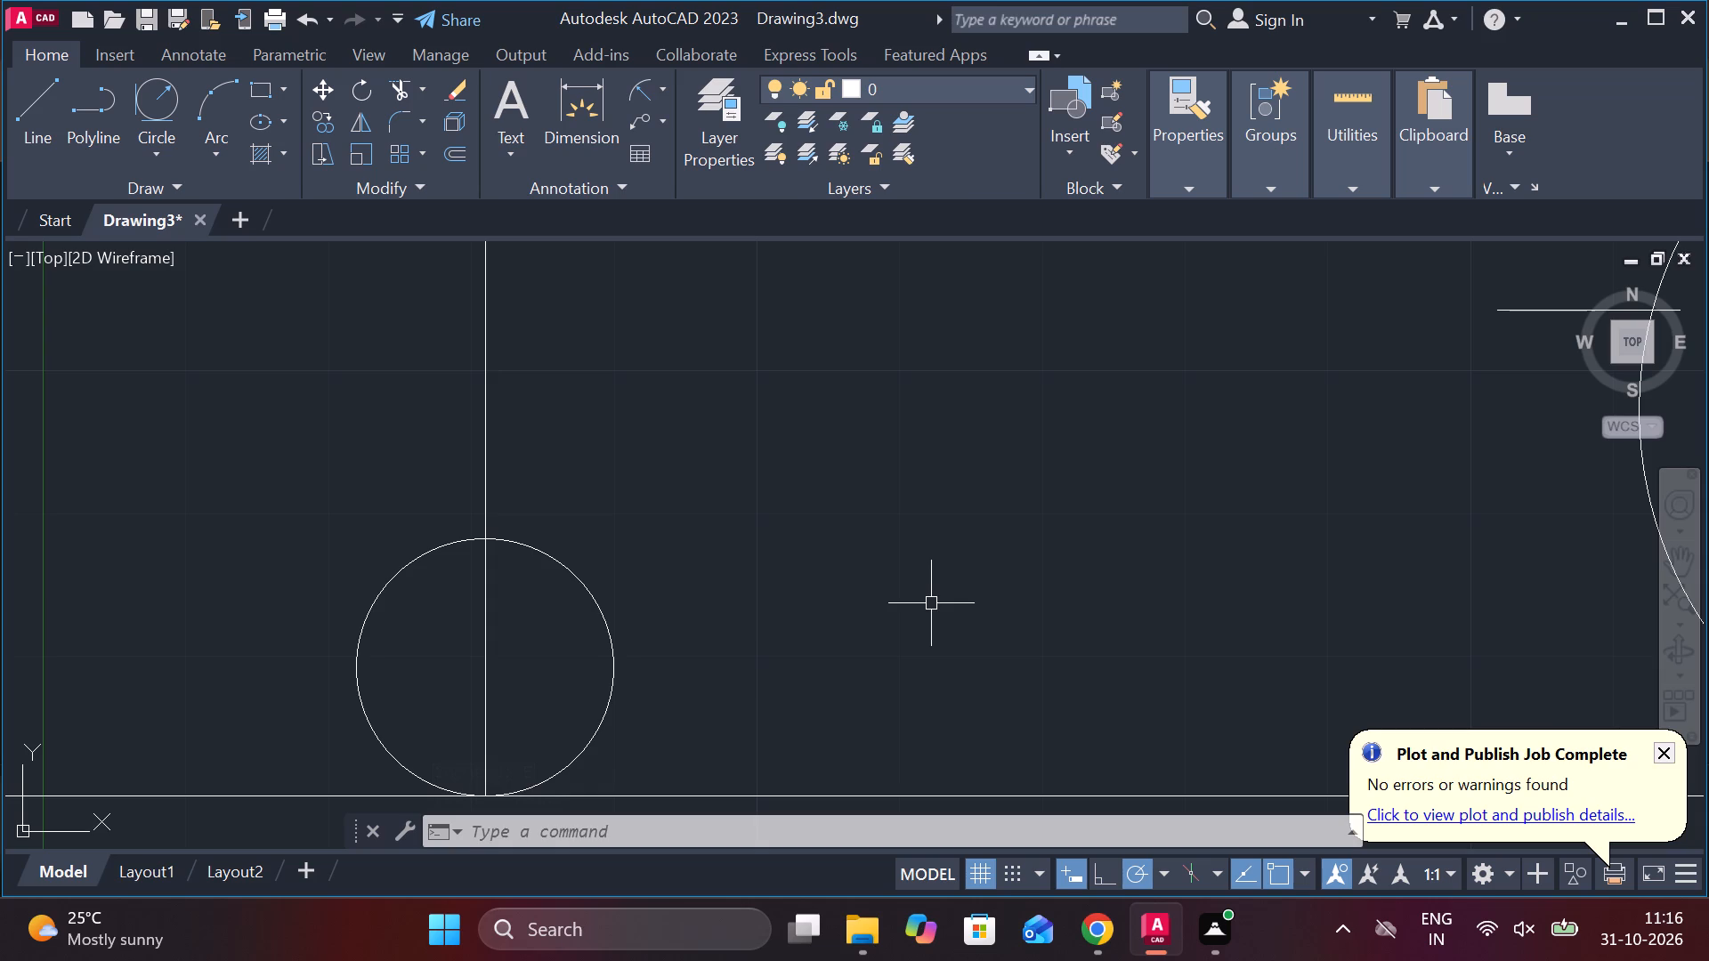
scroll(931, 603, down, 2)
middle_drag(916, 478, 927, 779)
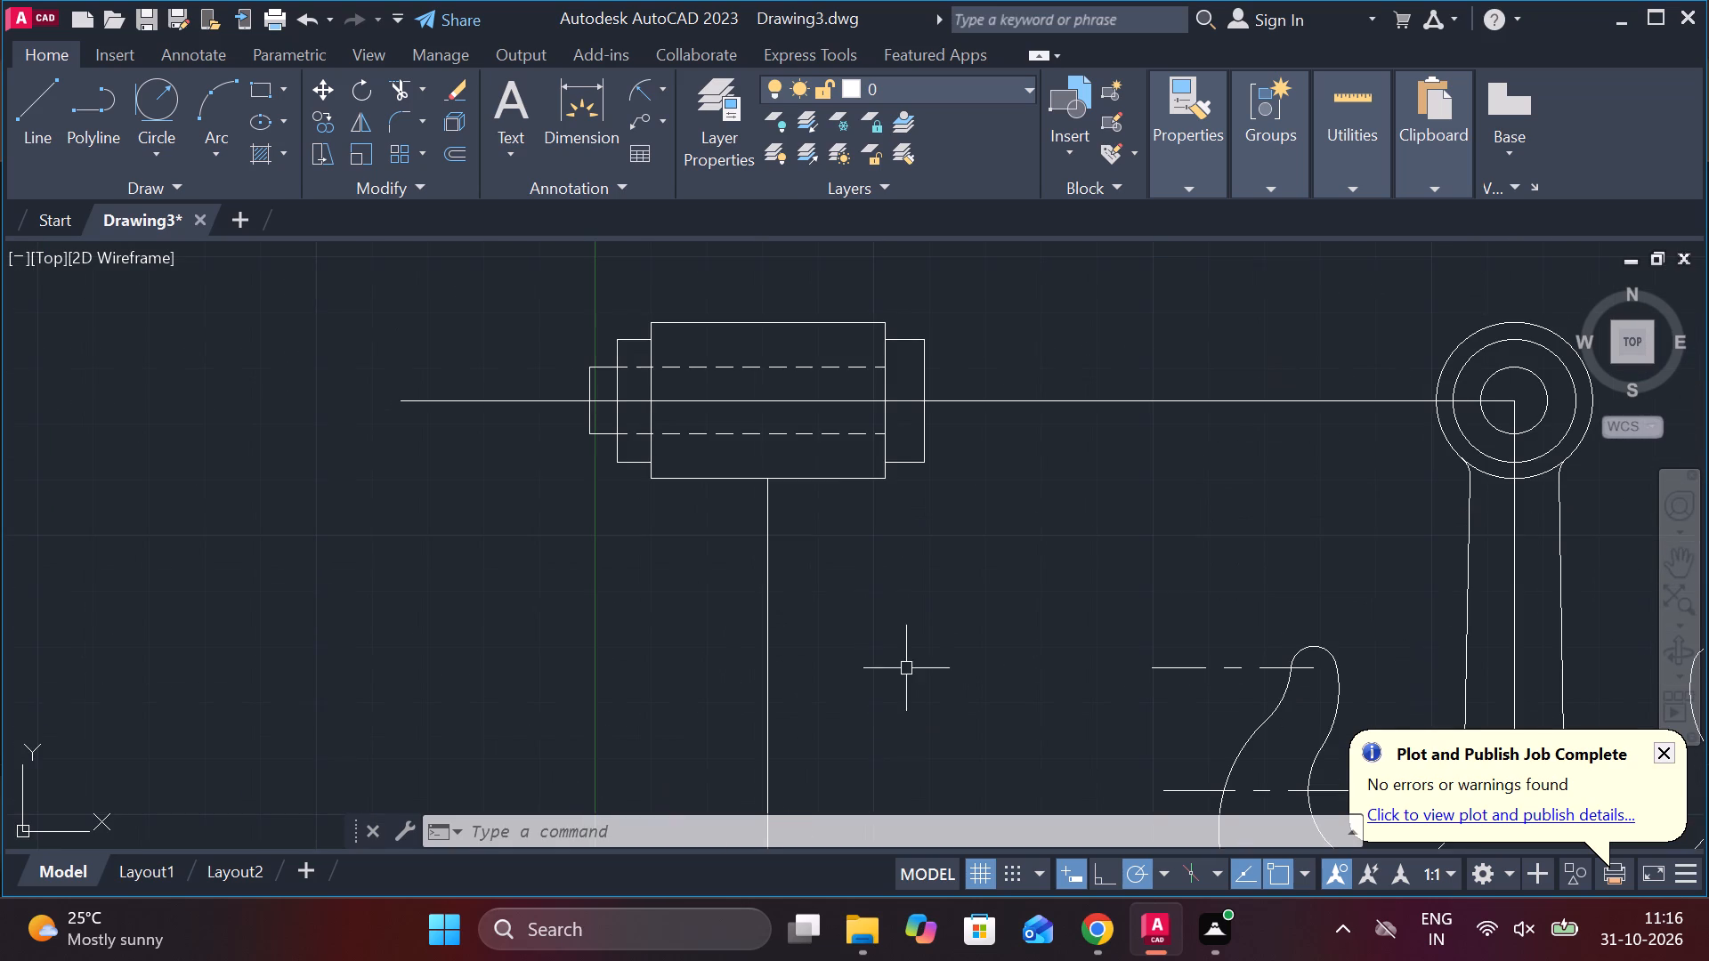
Draw a line from 8 units right of the vertical line on the block's lower edge to the right quadrant of the foot circle.
scroll(754, 465, up, 2)
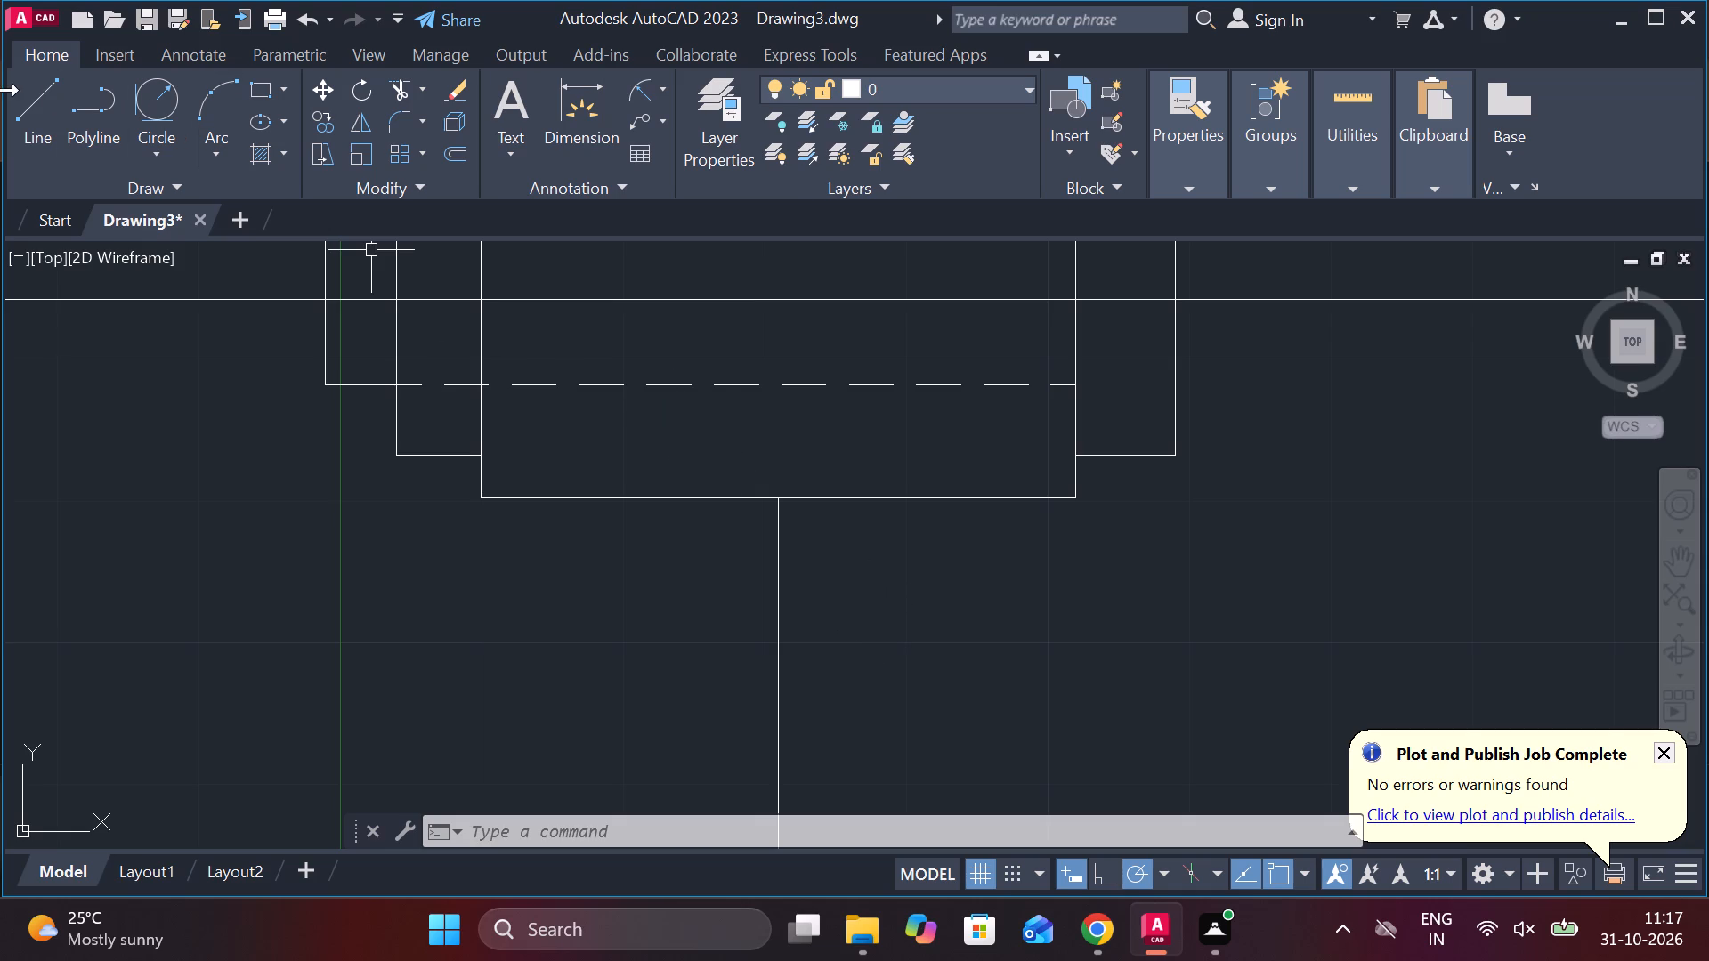
click(28, 116)
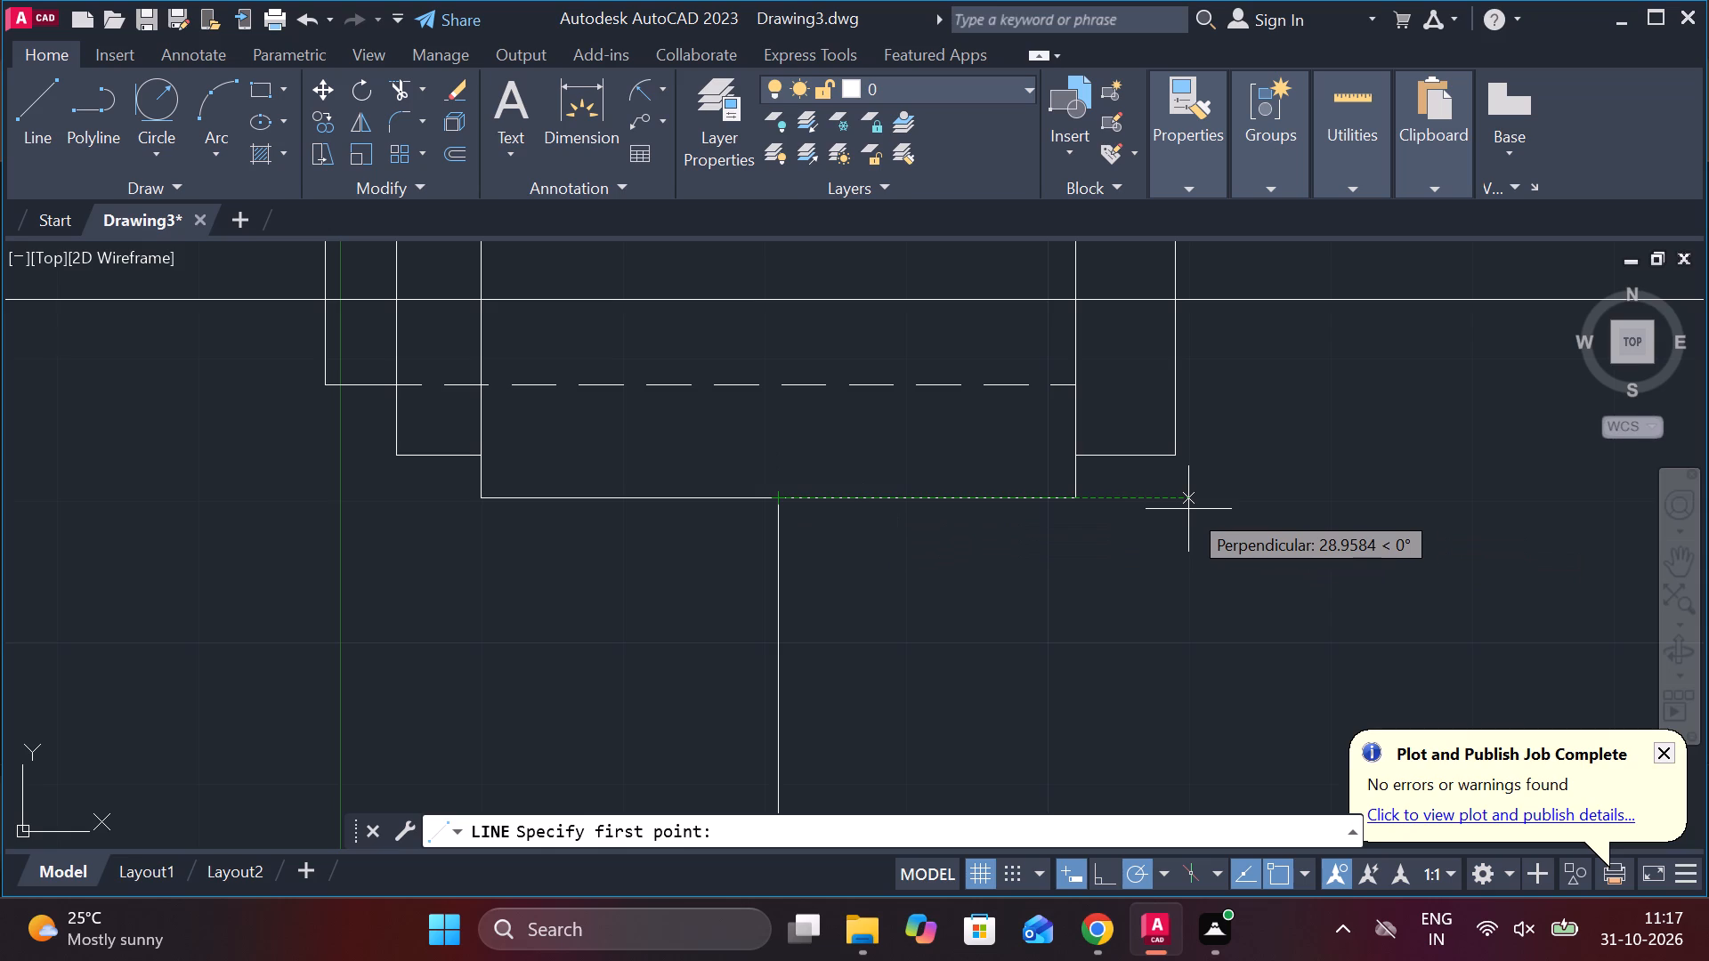
key(6)
key(BackSpace)
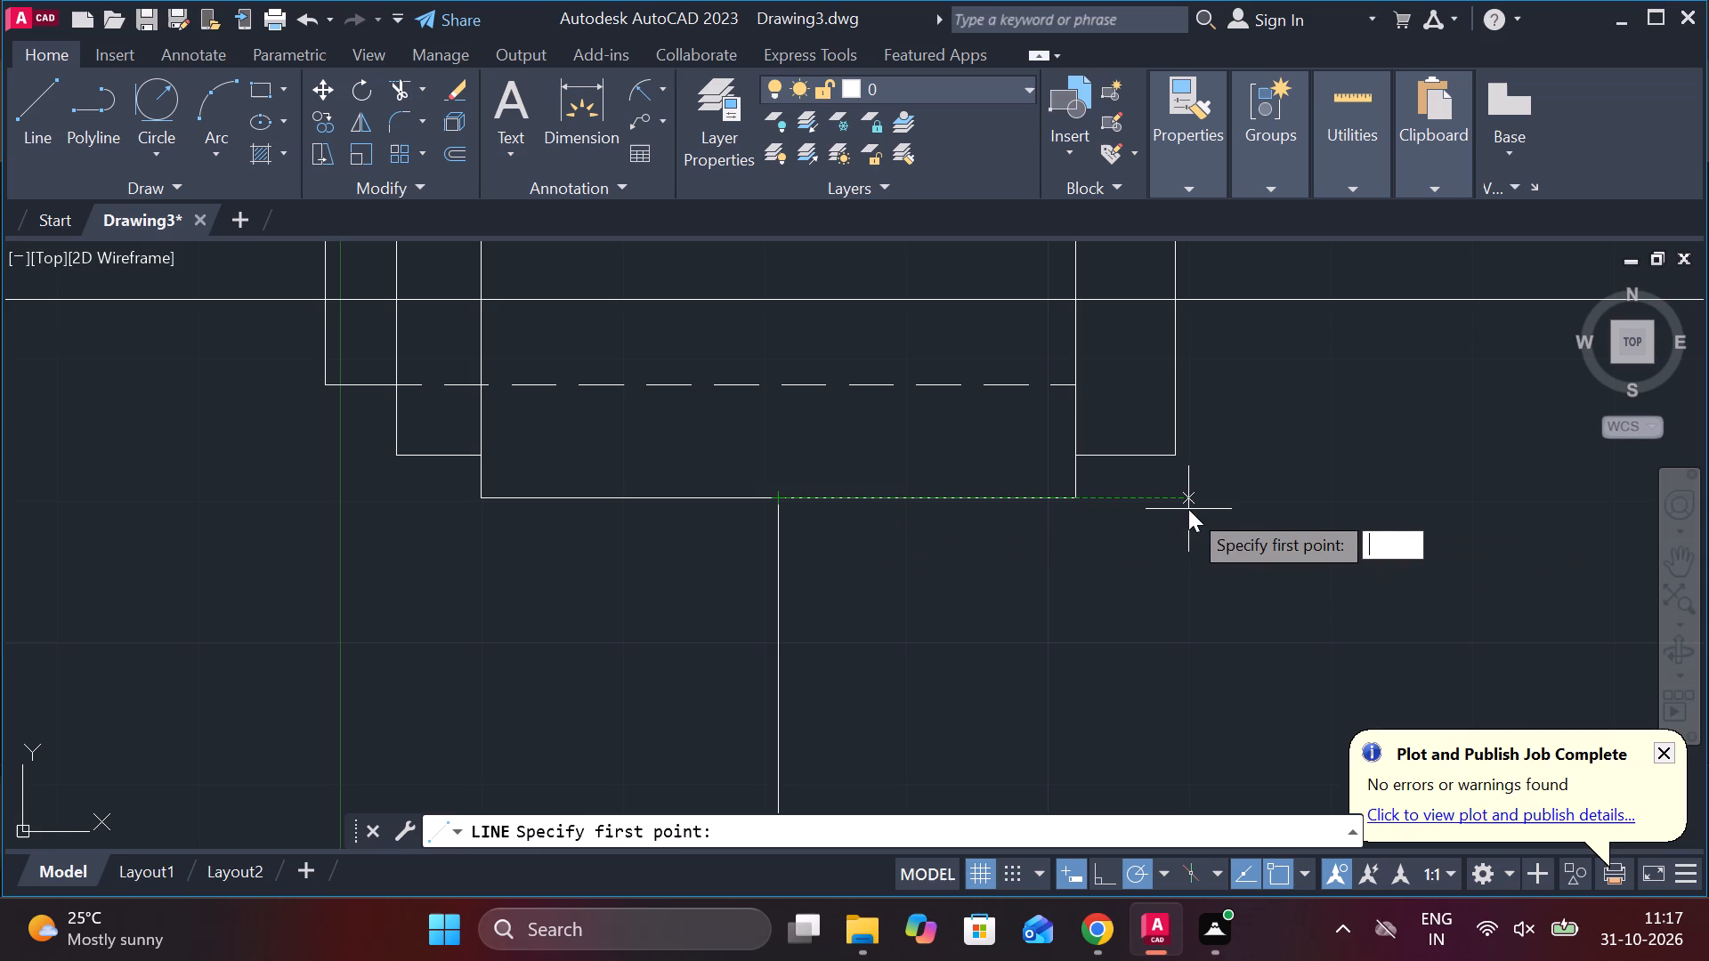
key(8)
key(Return)
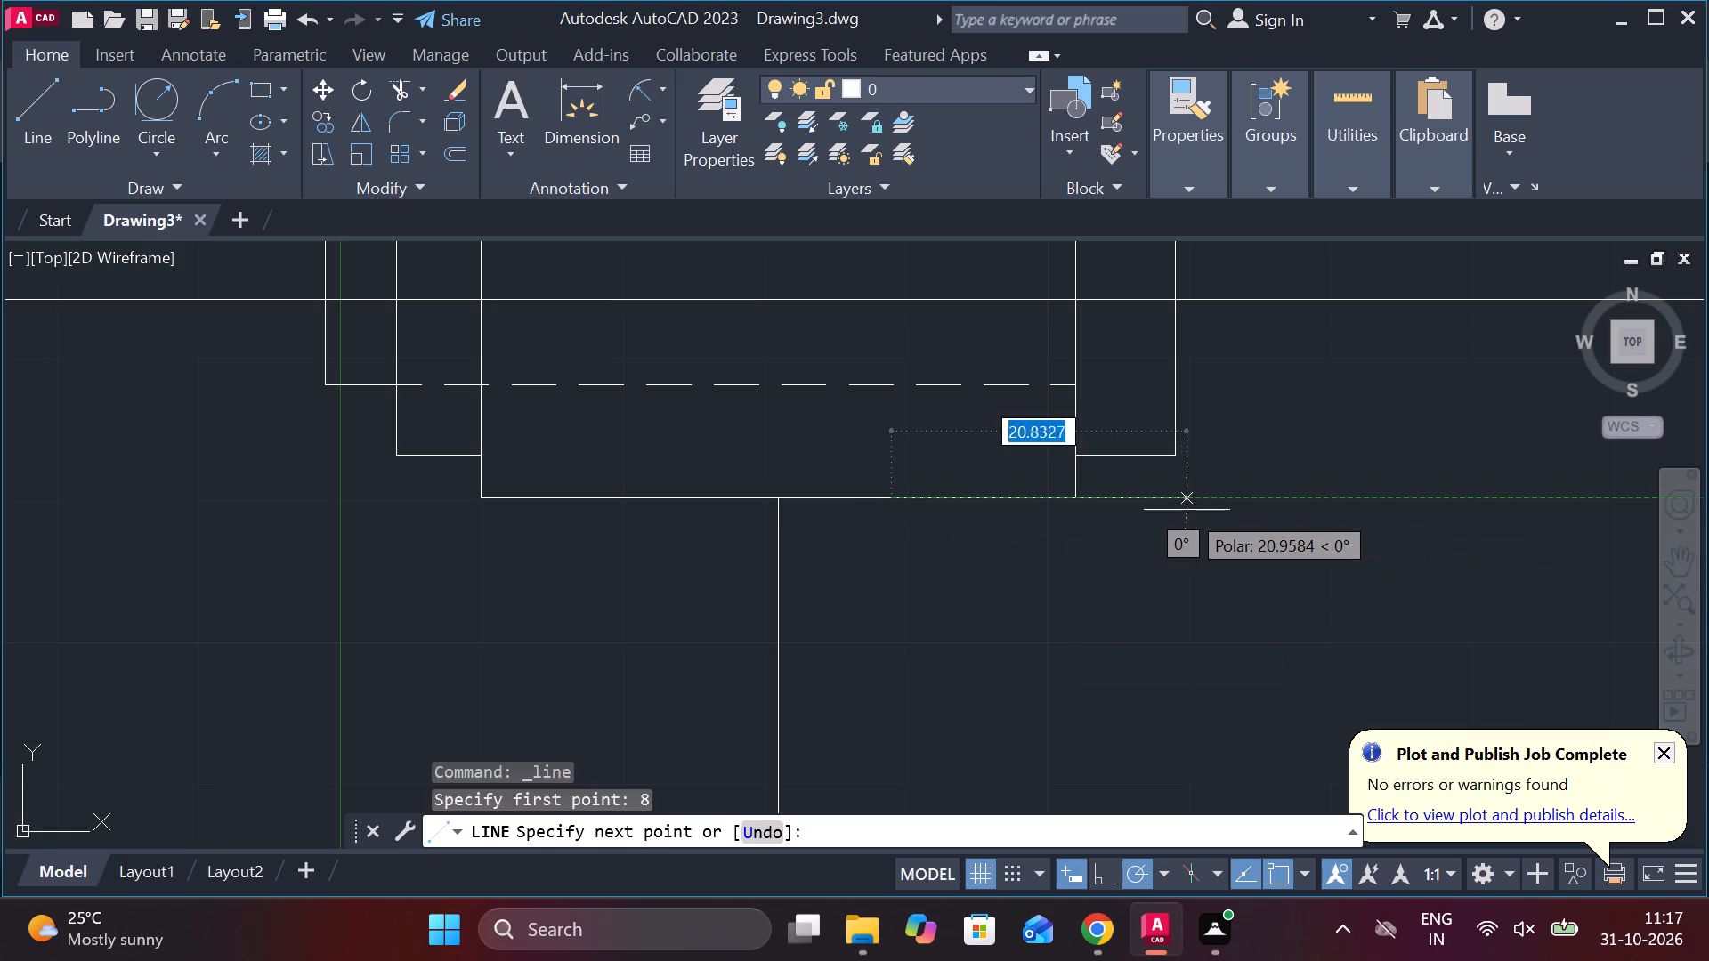
scroll(982, 645, down, 1)
middle_drag(980, 683, 922, 351)
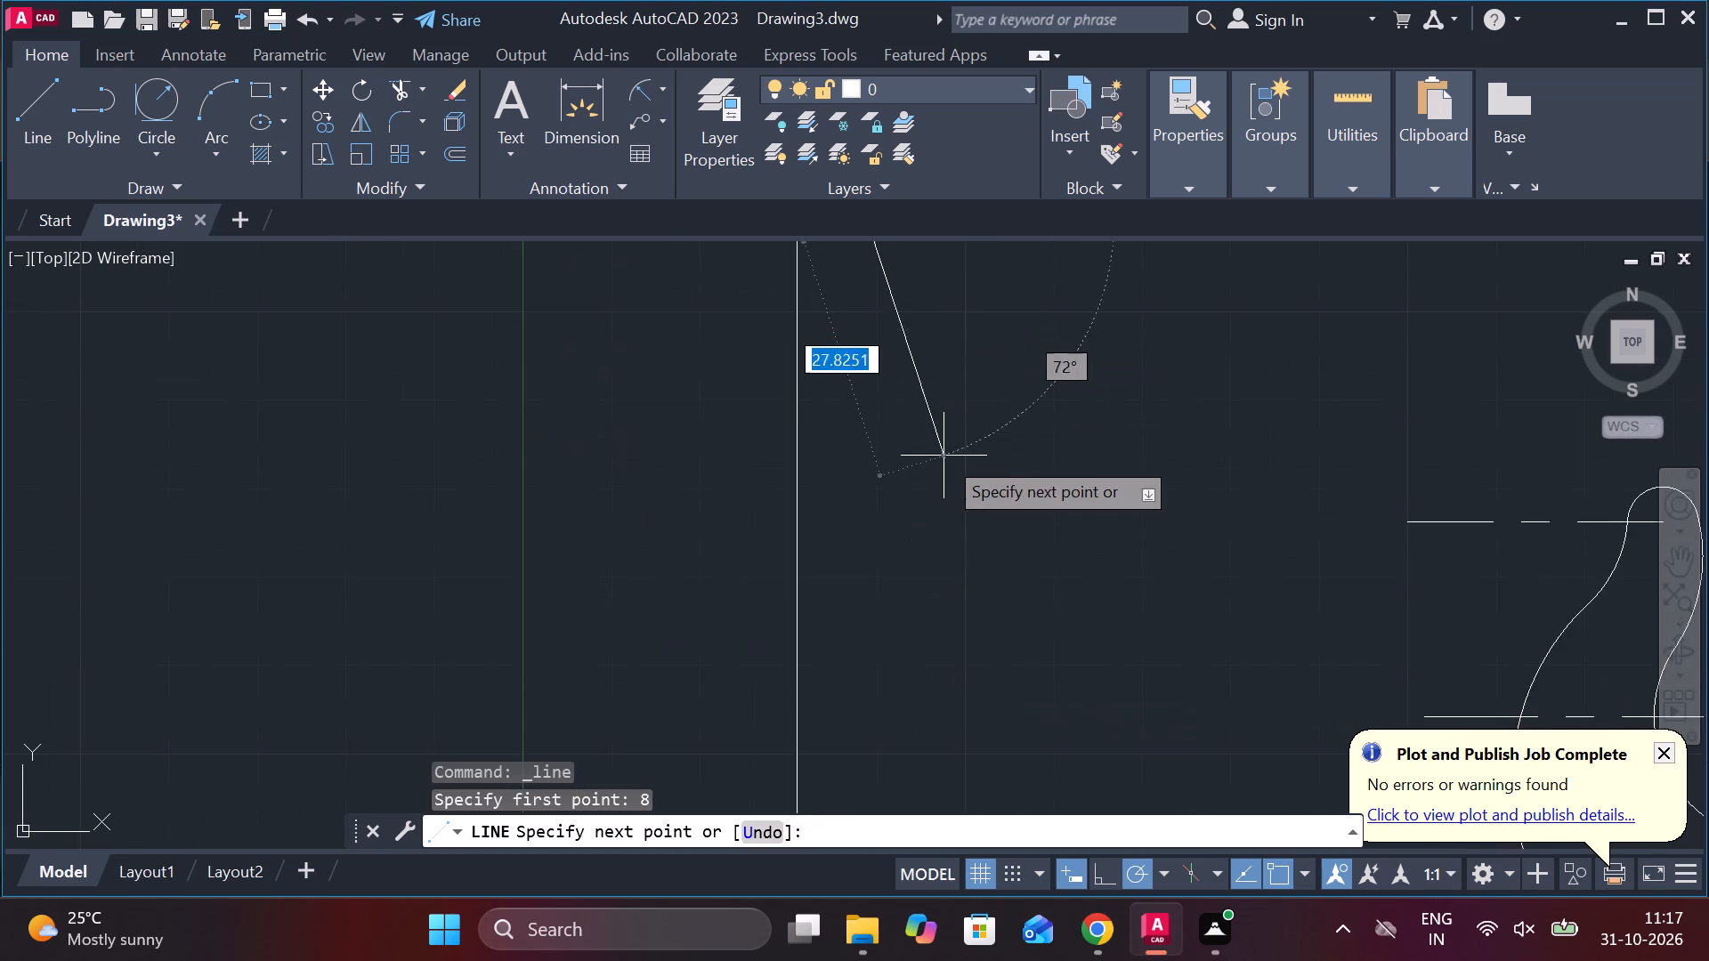
scroll(944, 459, down, 1)
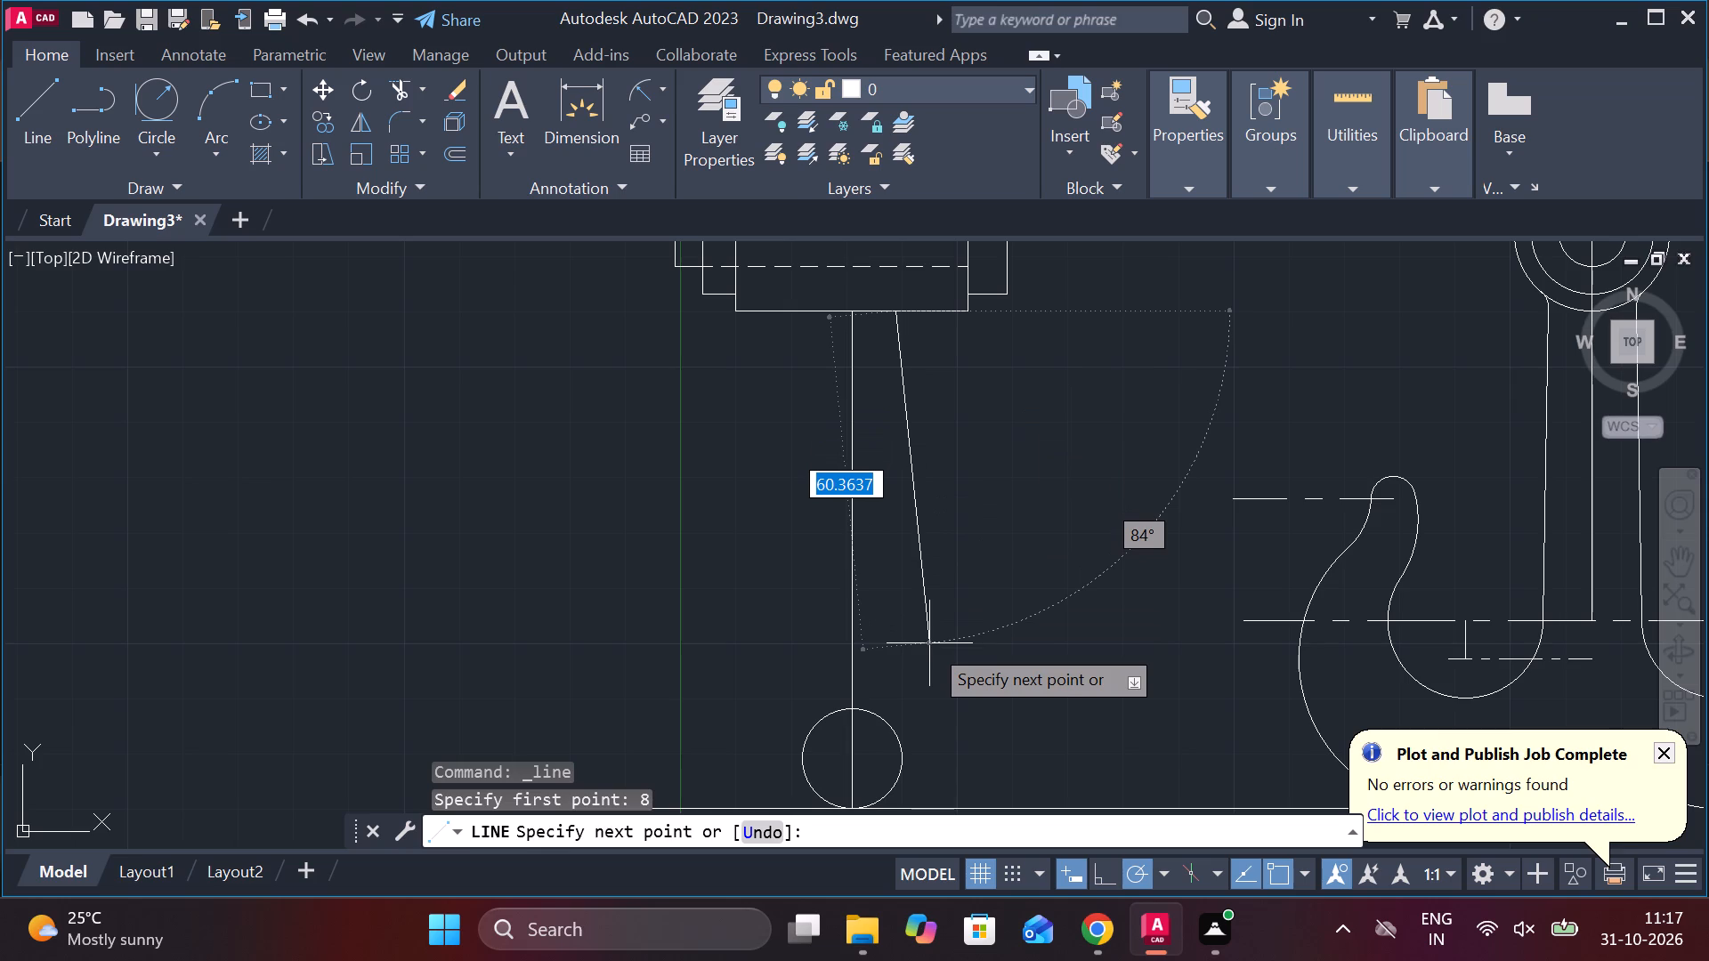
click(912, 746)
key(Escape)
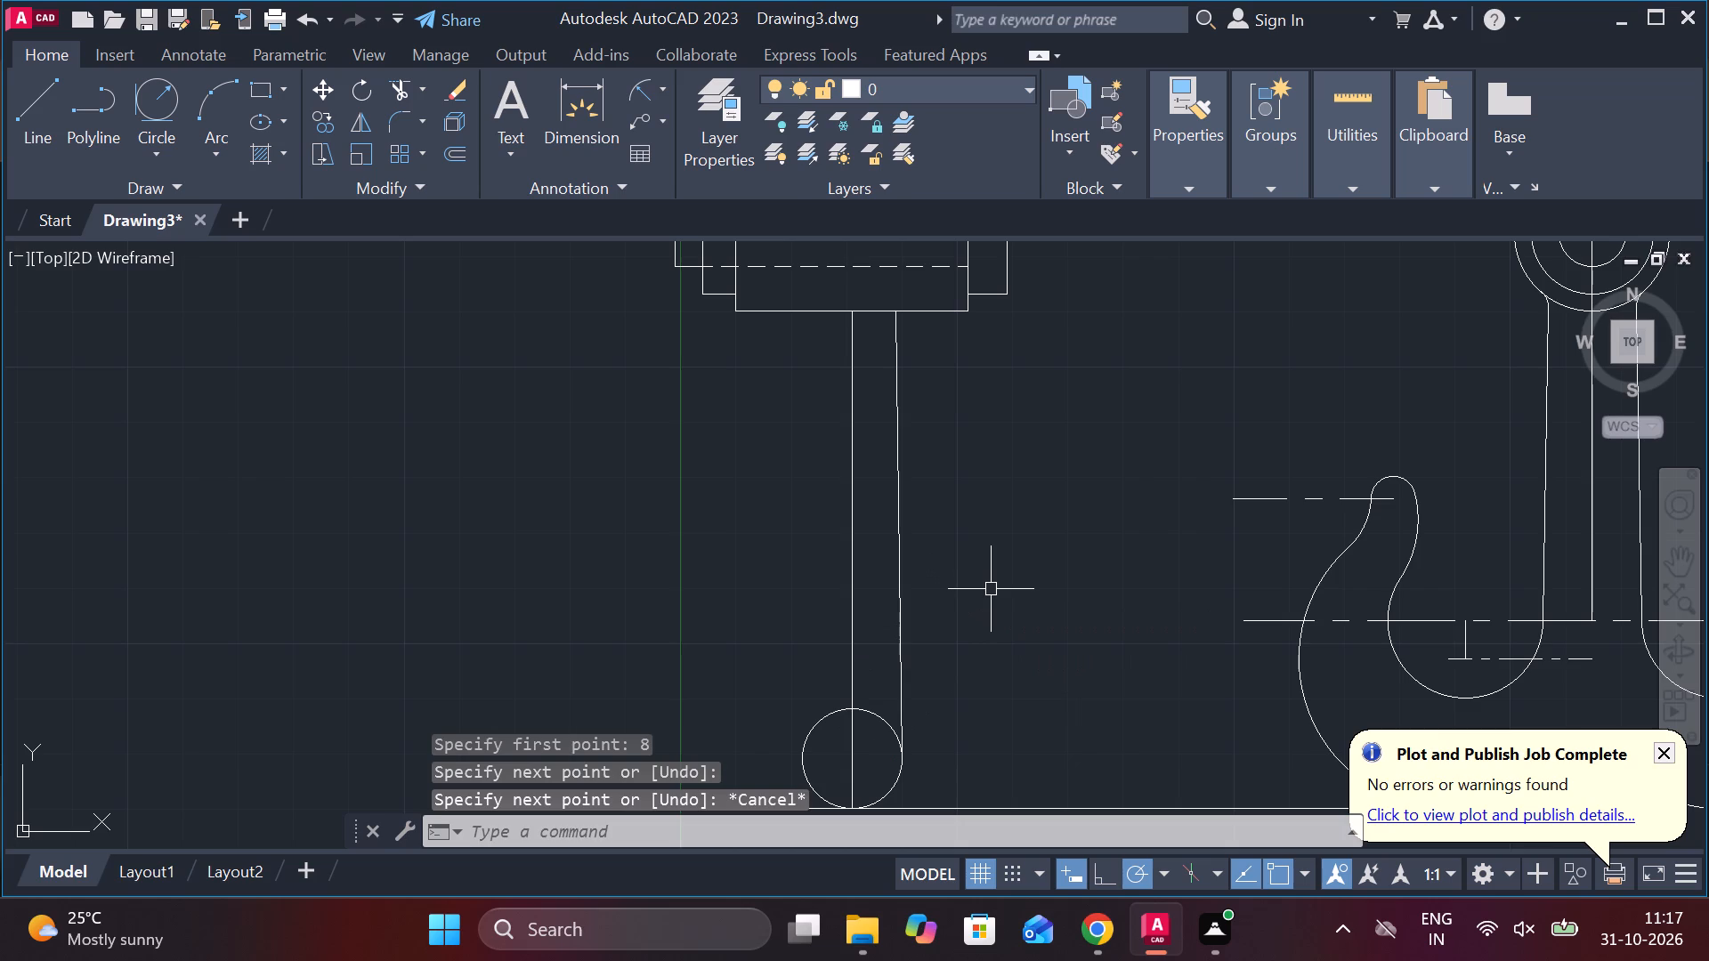
Mirror the sloping shank line about the vertical centre line, keeping the original.
click(903, 472)
text(mi)
key(Return)
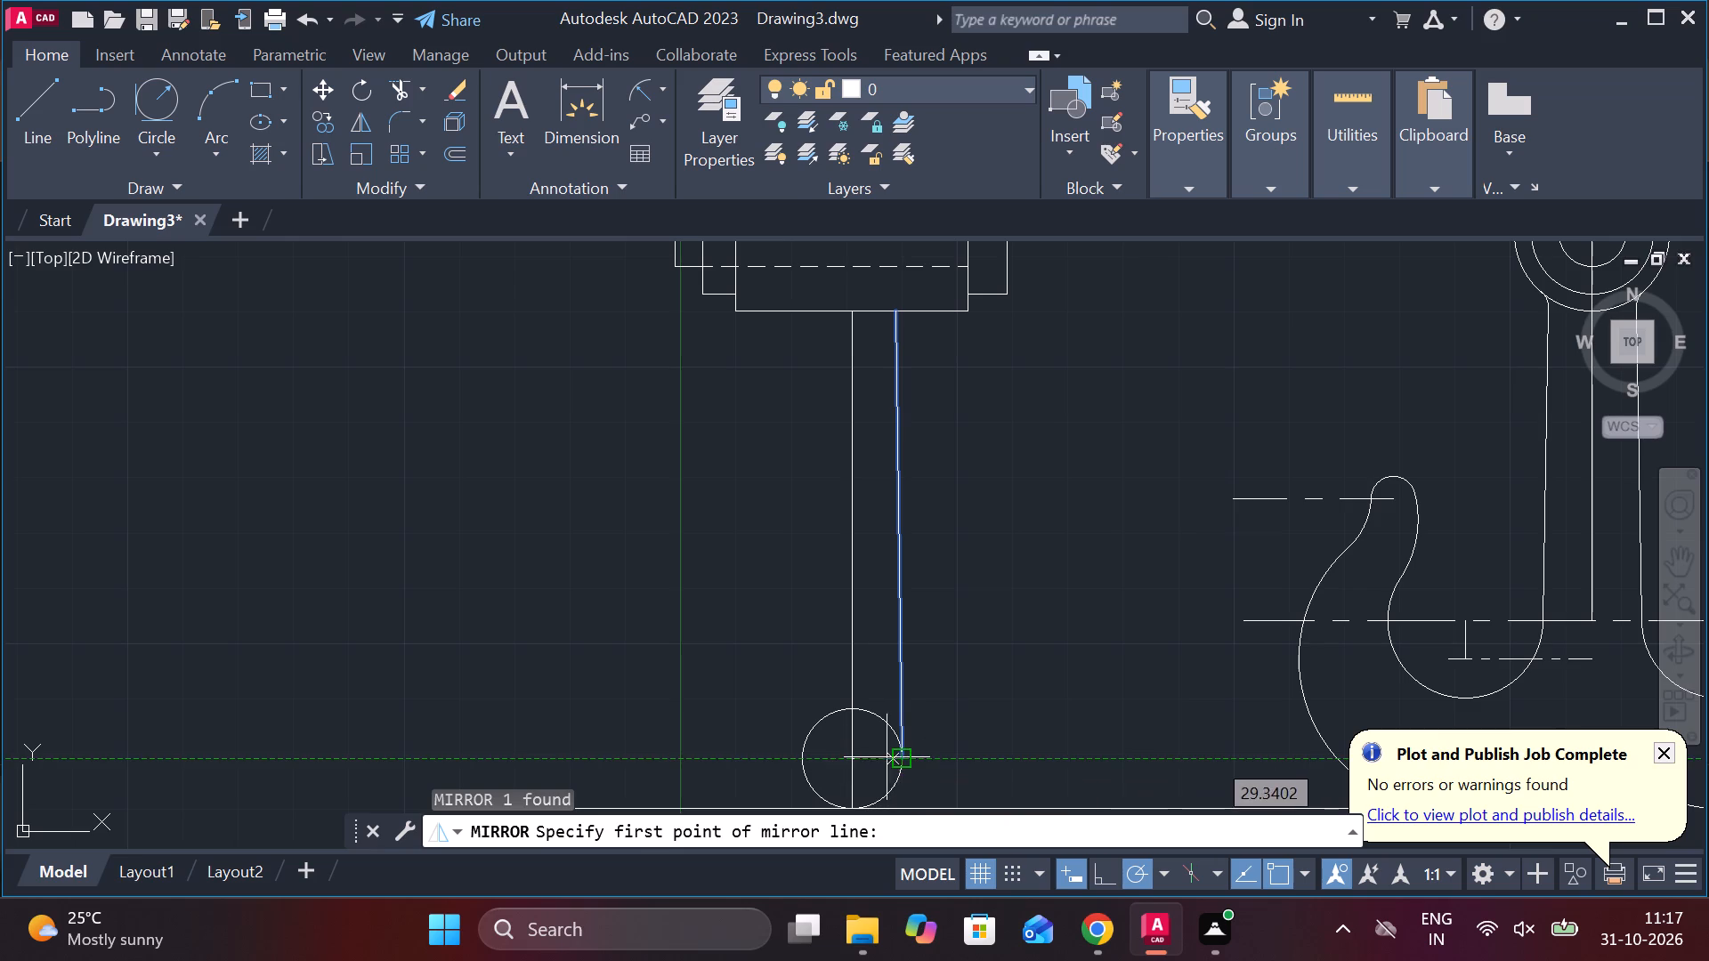
click(854, 757)
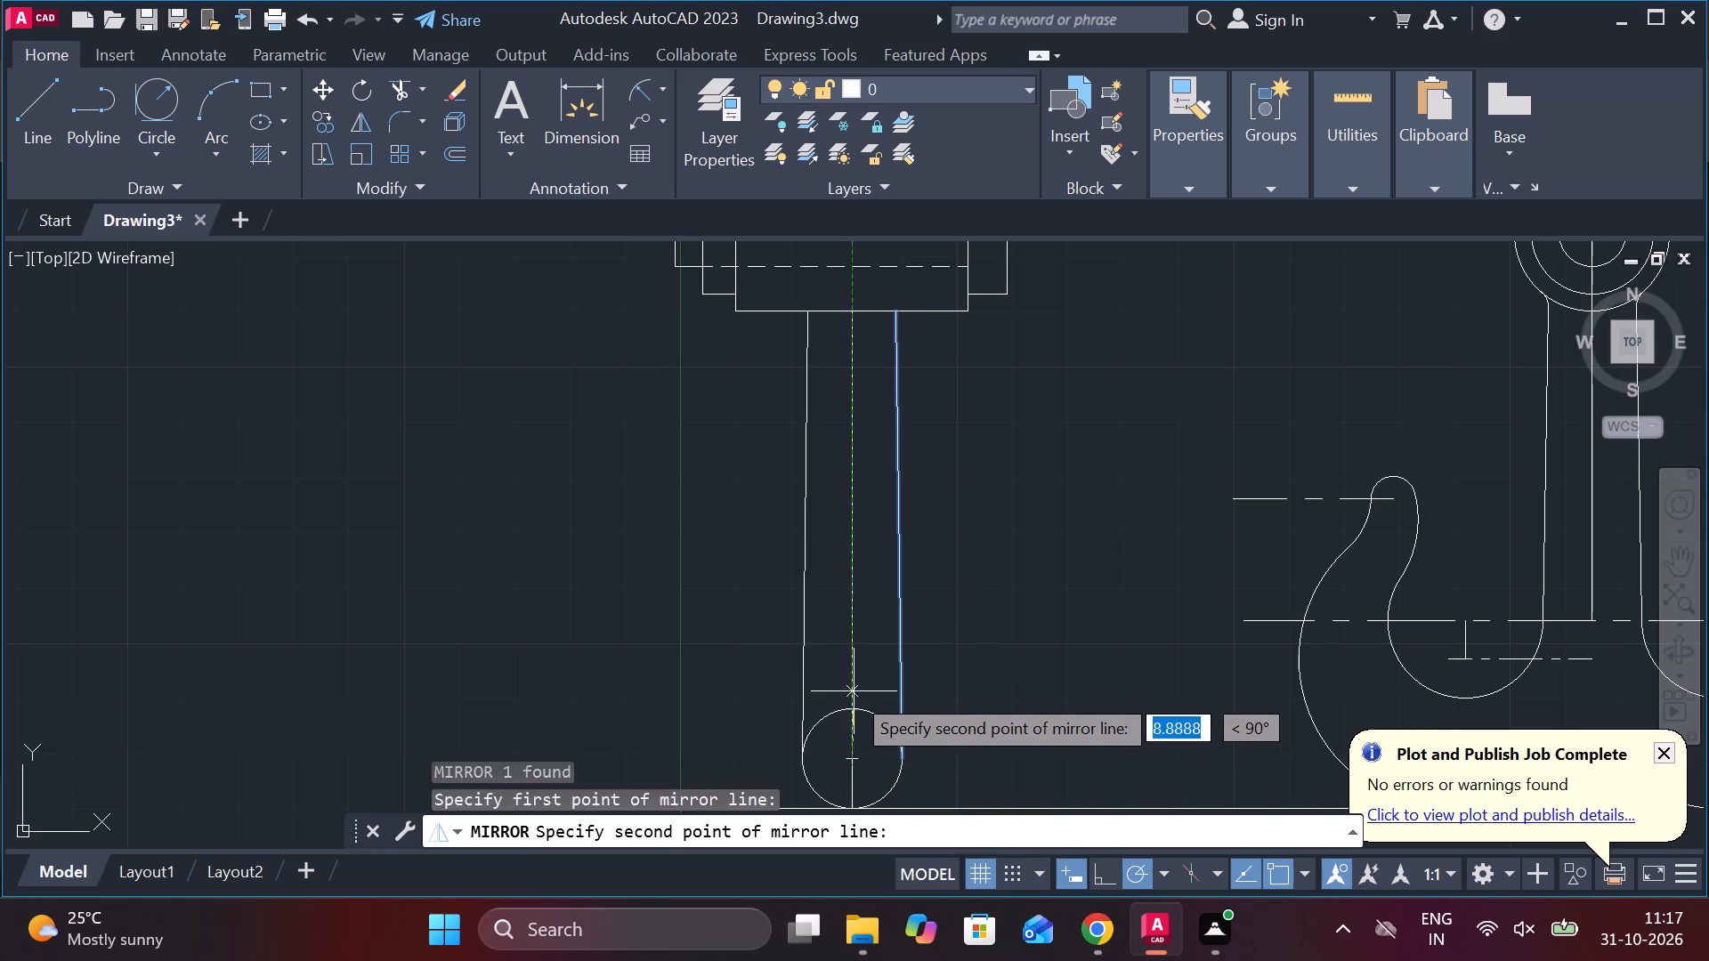
click(848, 700)
drag(913, 793, 848, 700)
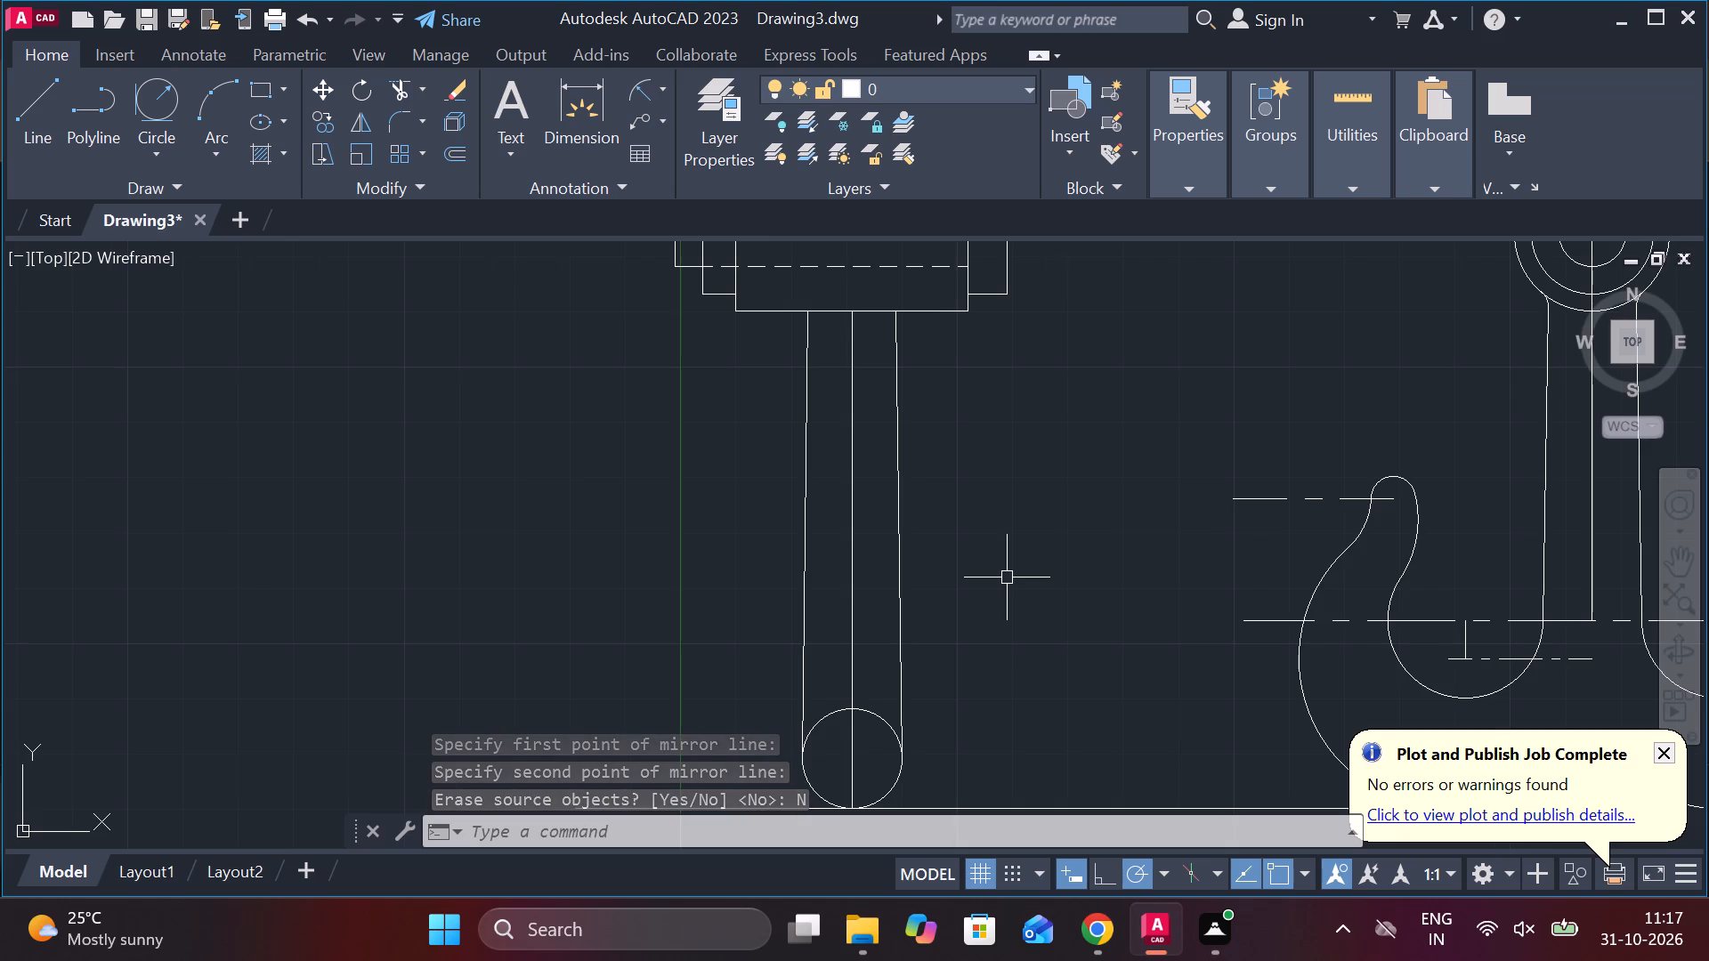
Lengthen the hook tip's horizontal centre line leftward until it passes across the shank of the side view.
scroll(1007, 577, down, 1)
middle_drag(1007, 577, 956, 529)
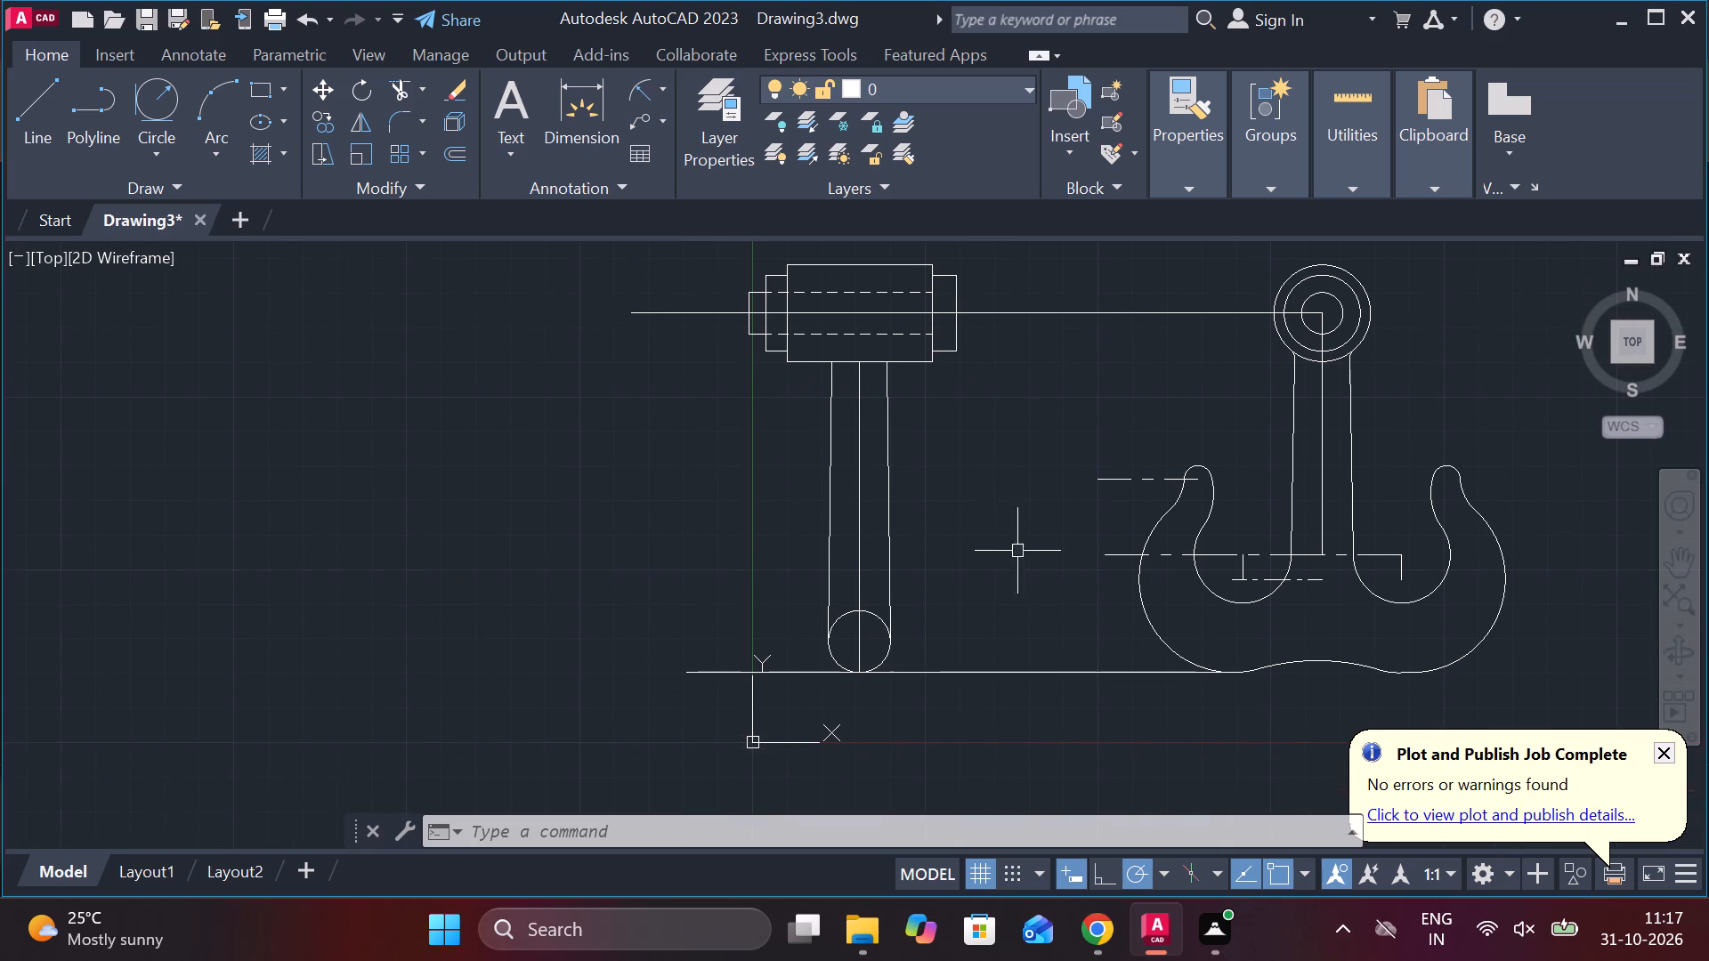
click(1106, 481)
scroll(1162, 526, up, 1)
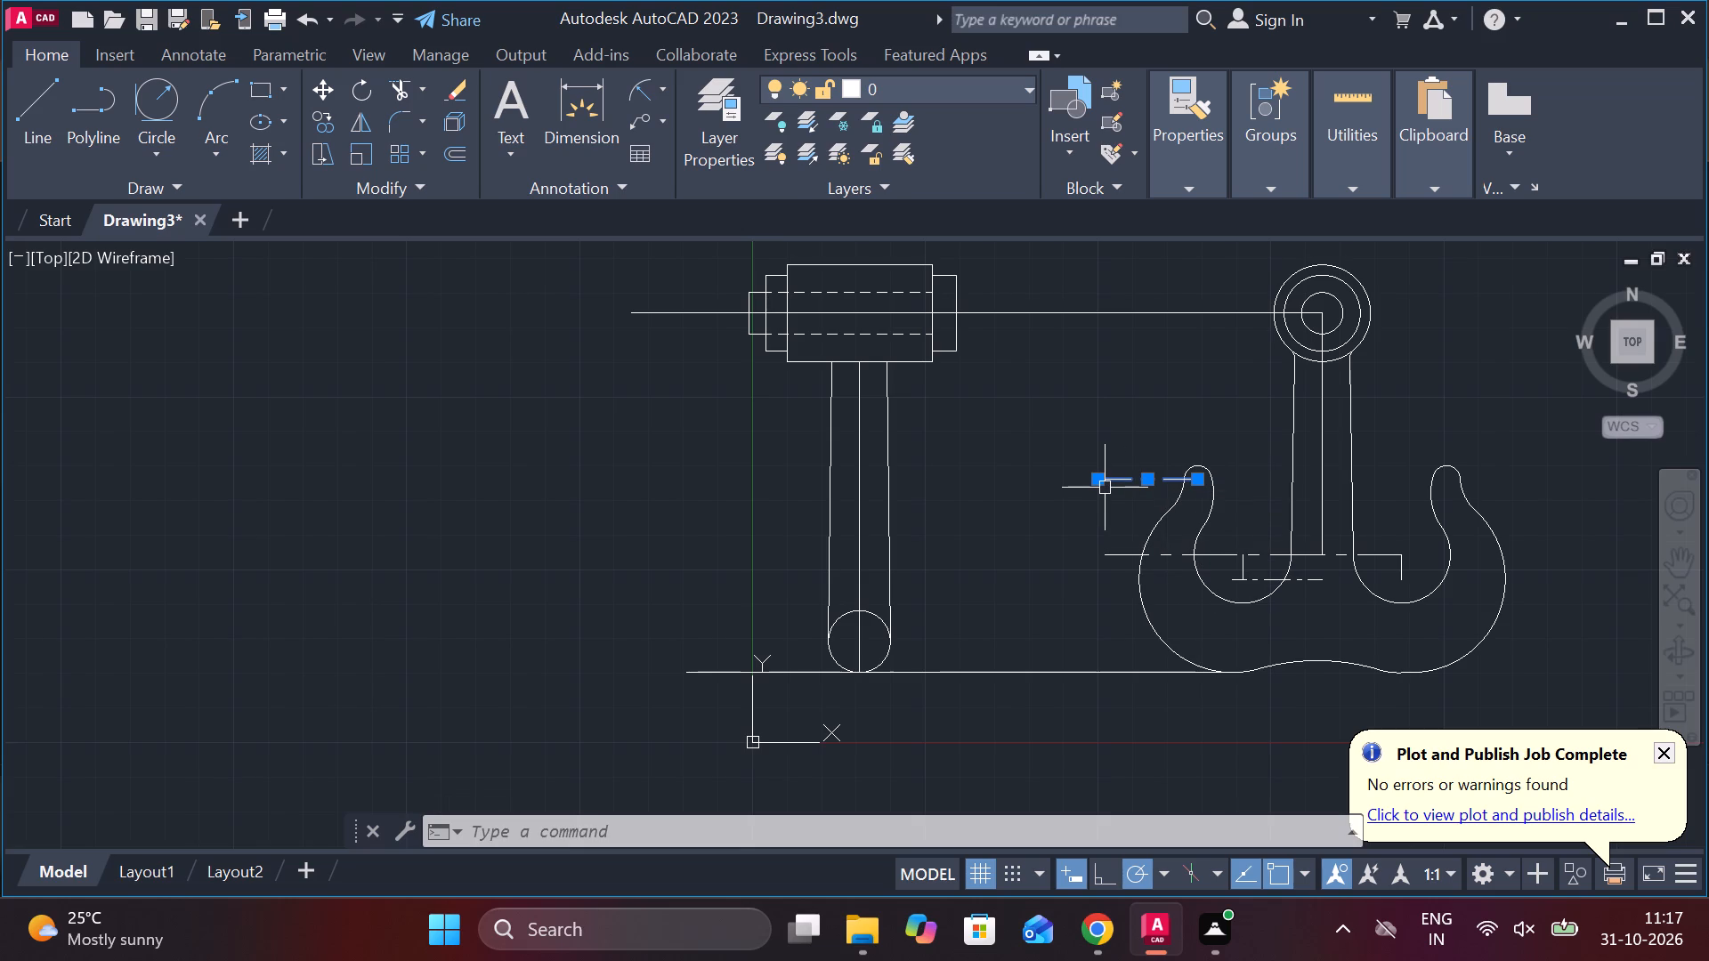
click(1149, 547)
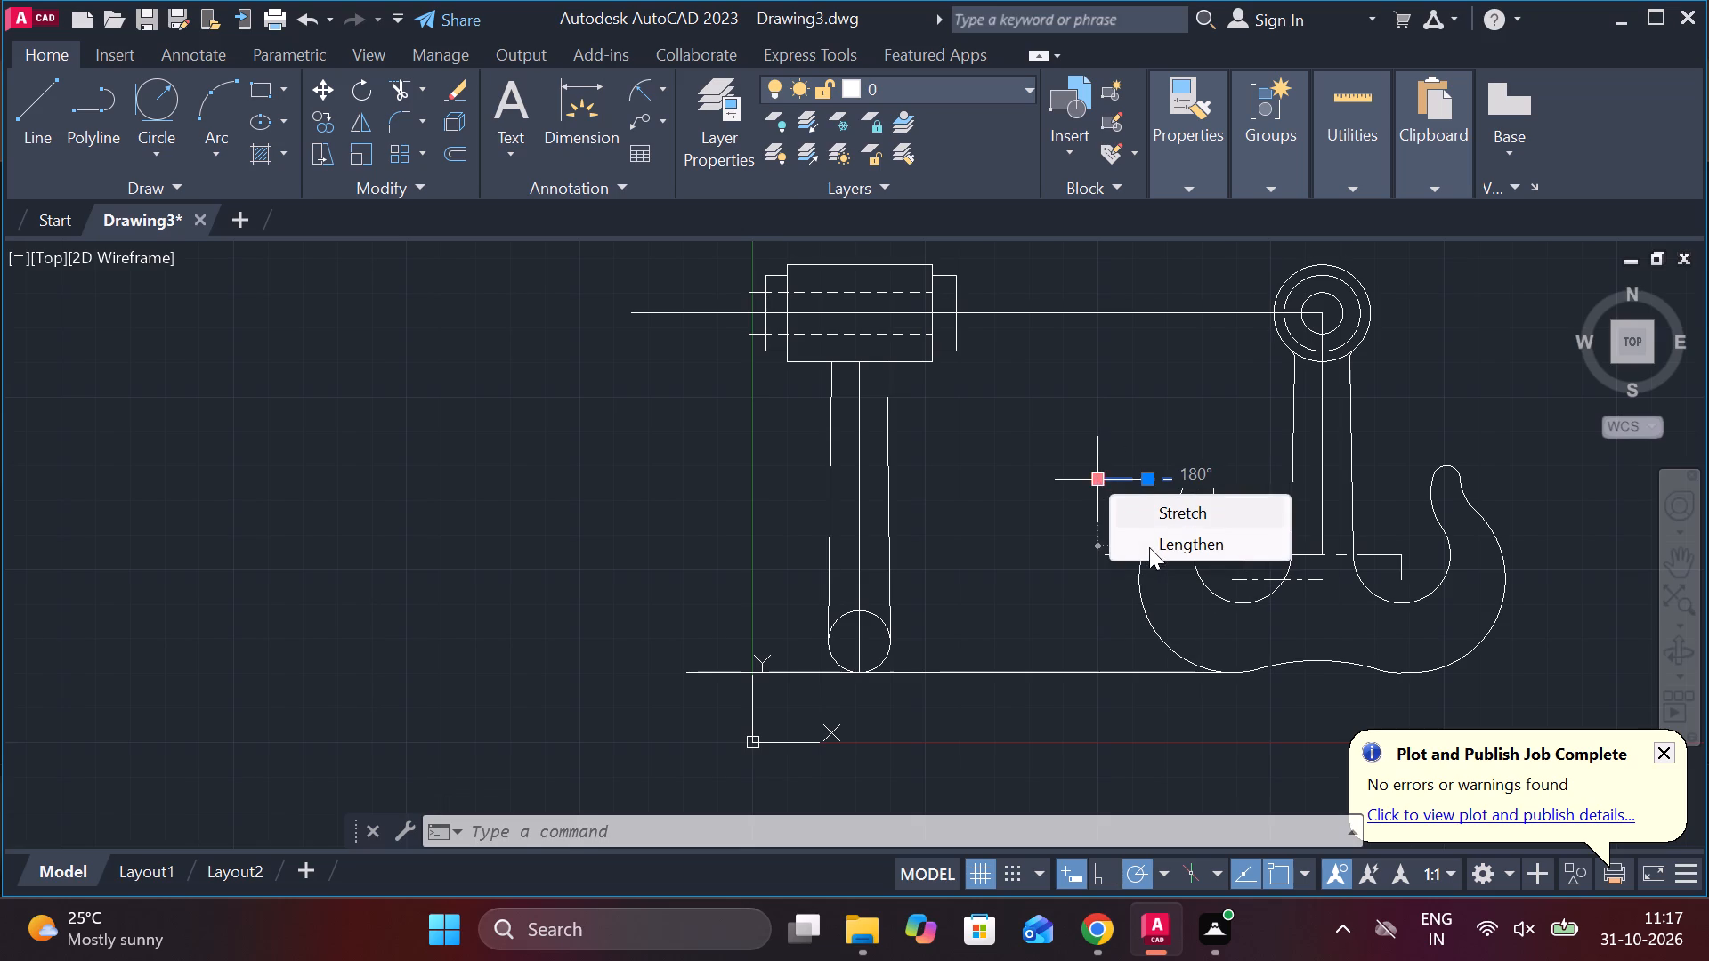
click(730, 510)
scroll(635, 477, up, 1)
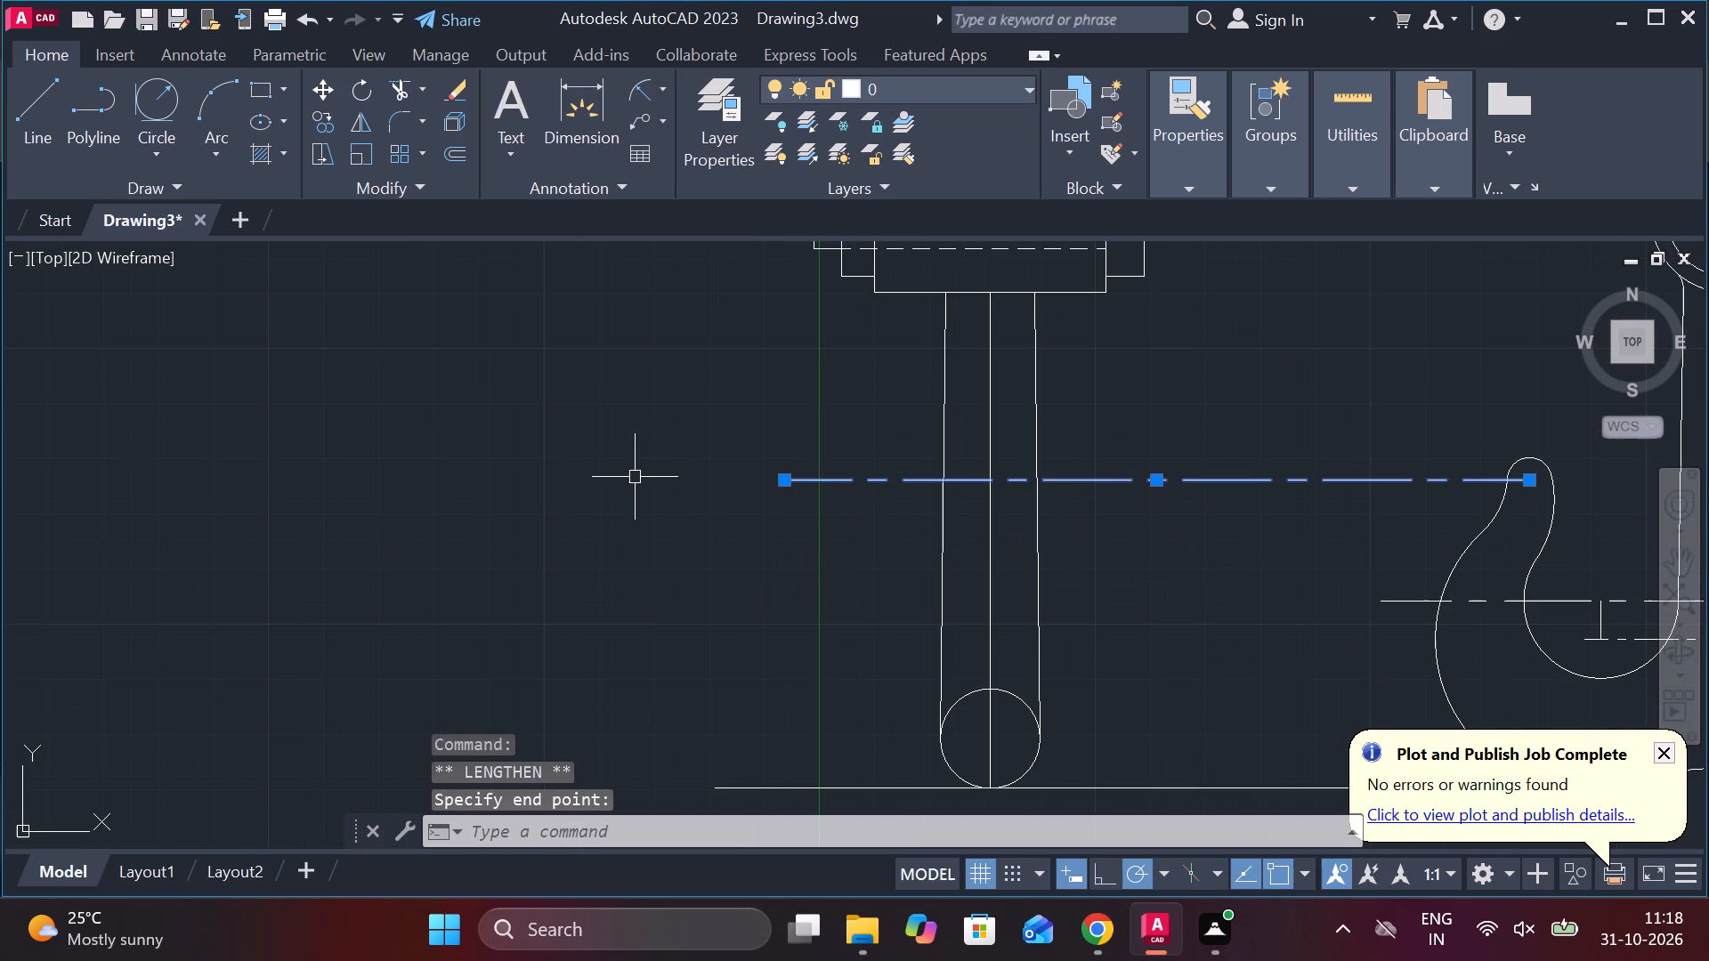
key(Escape)
Draw a circle of radius 4 where the extended hook-tip centre line crosses the shank's vertical line.
text(c)
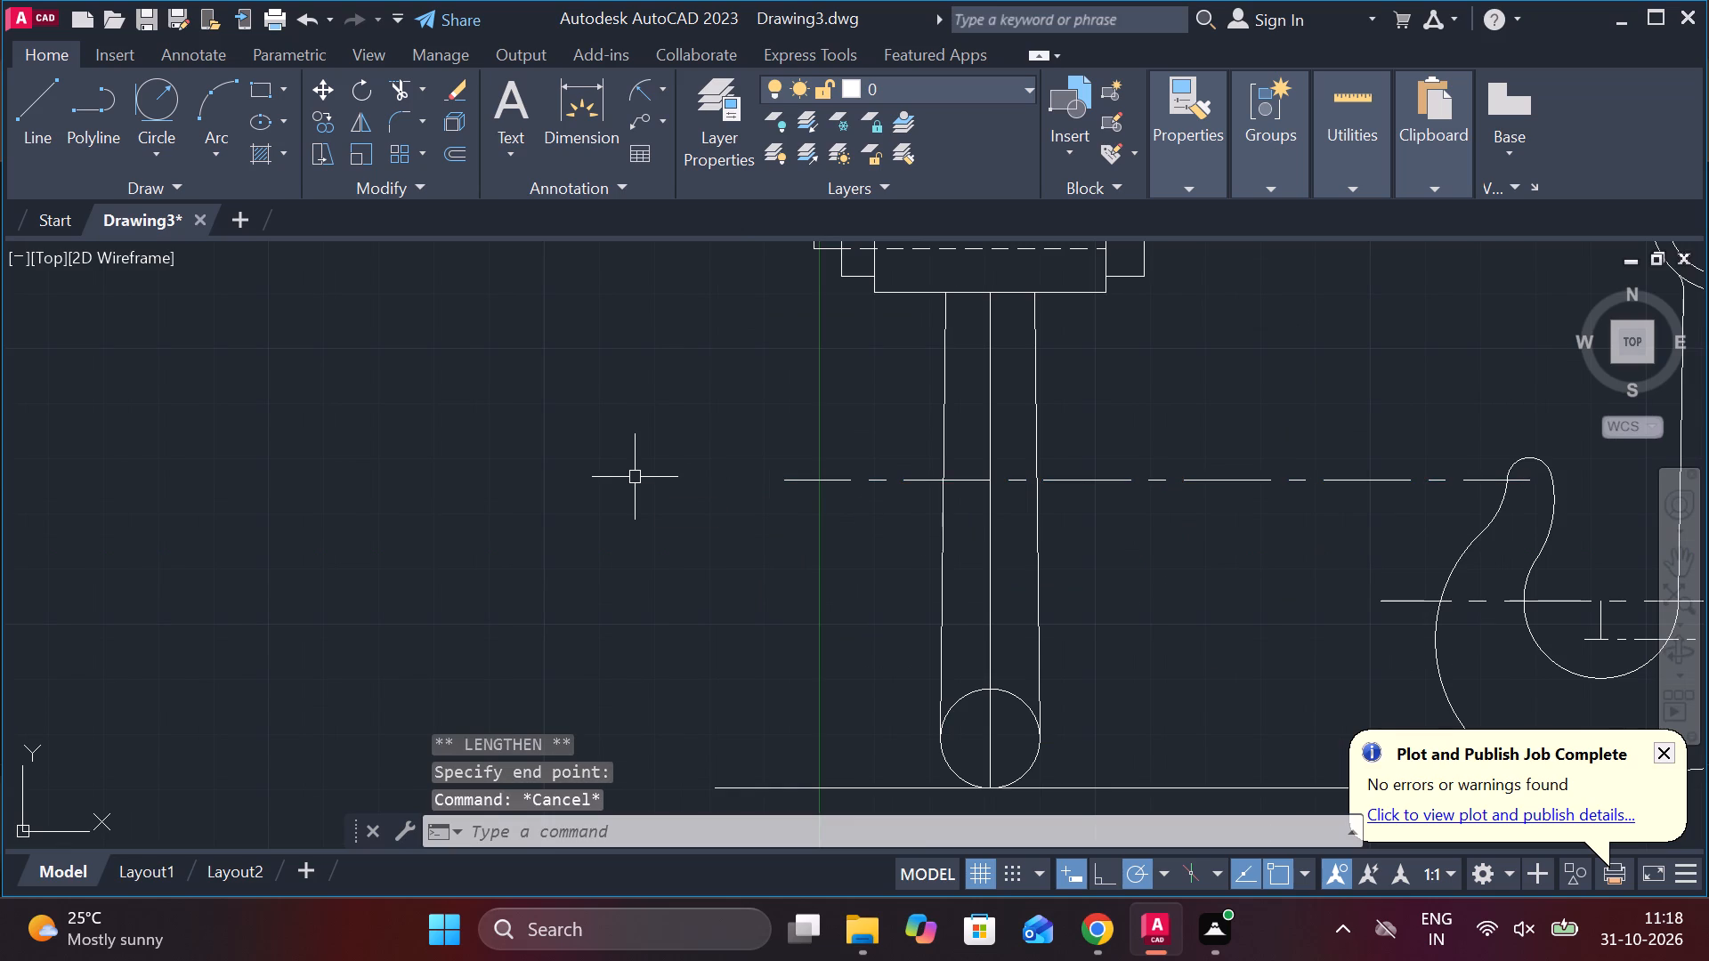
key(space)
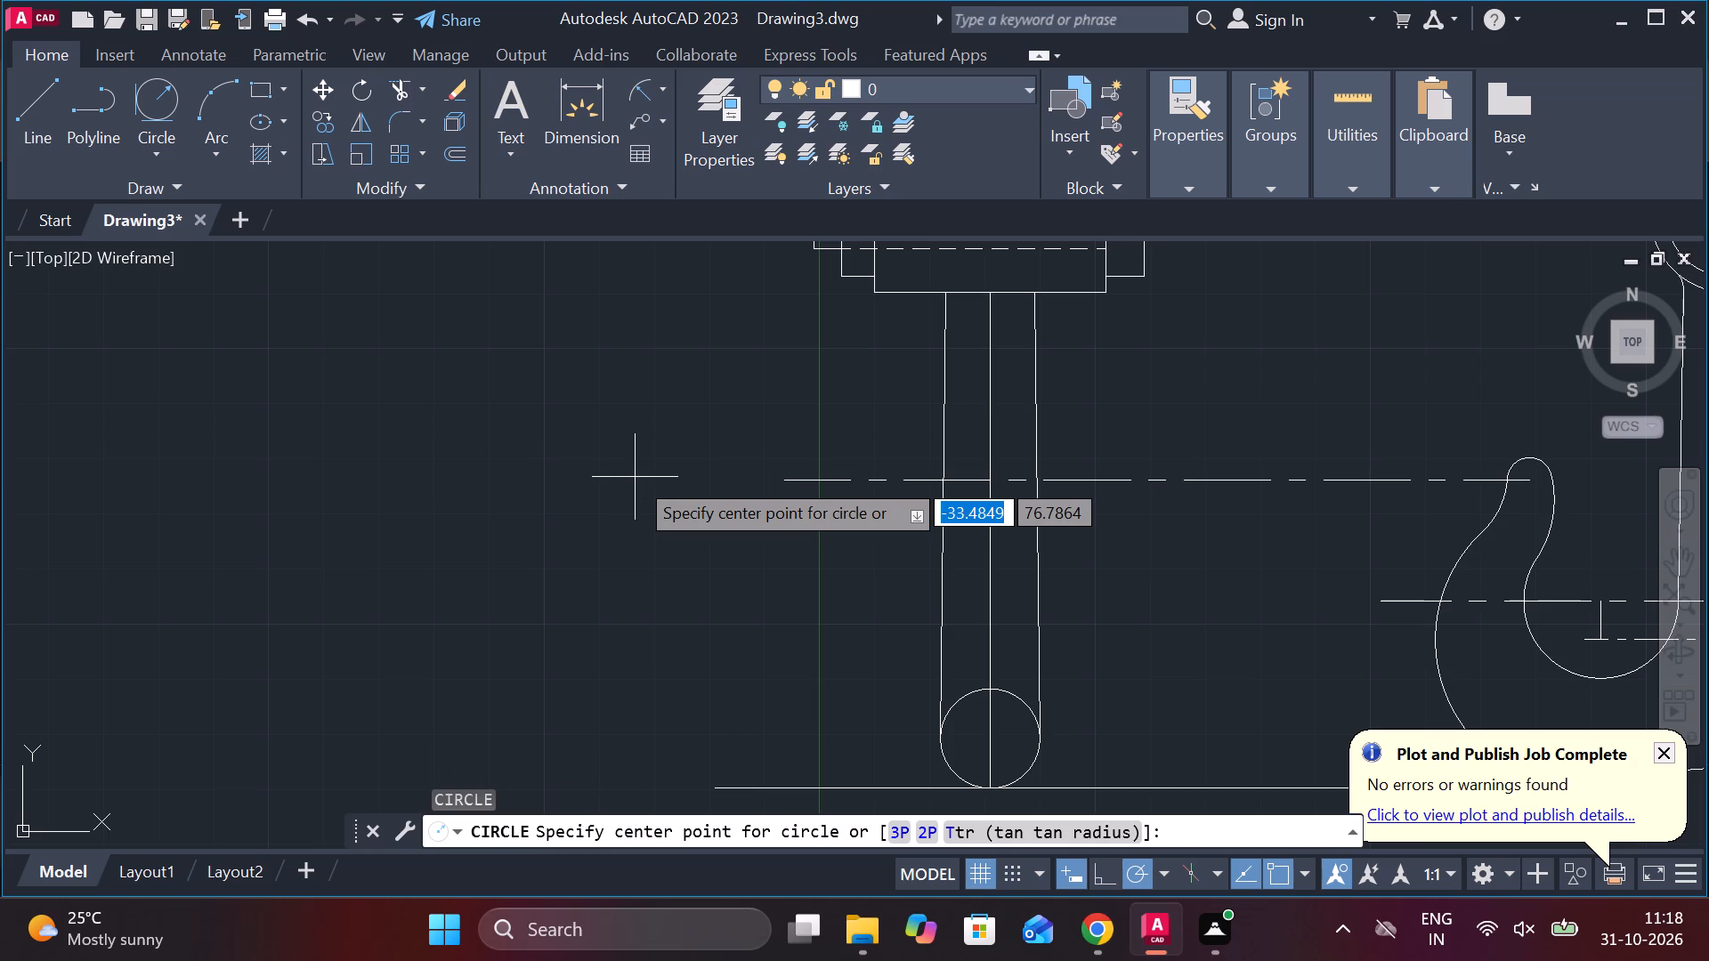
click(991, 481)
key(4)
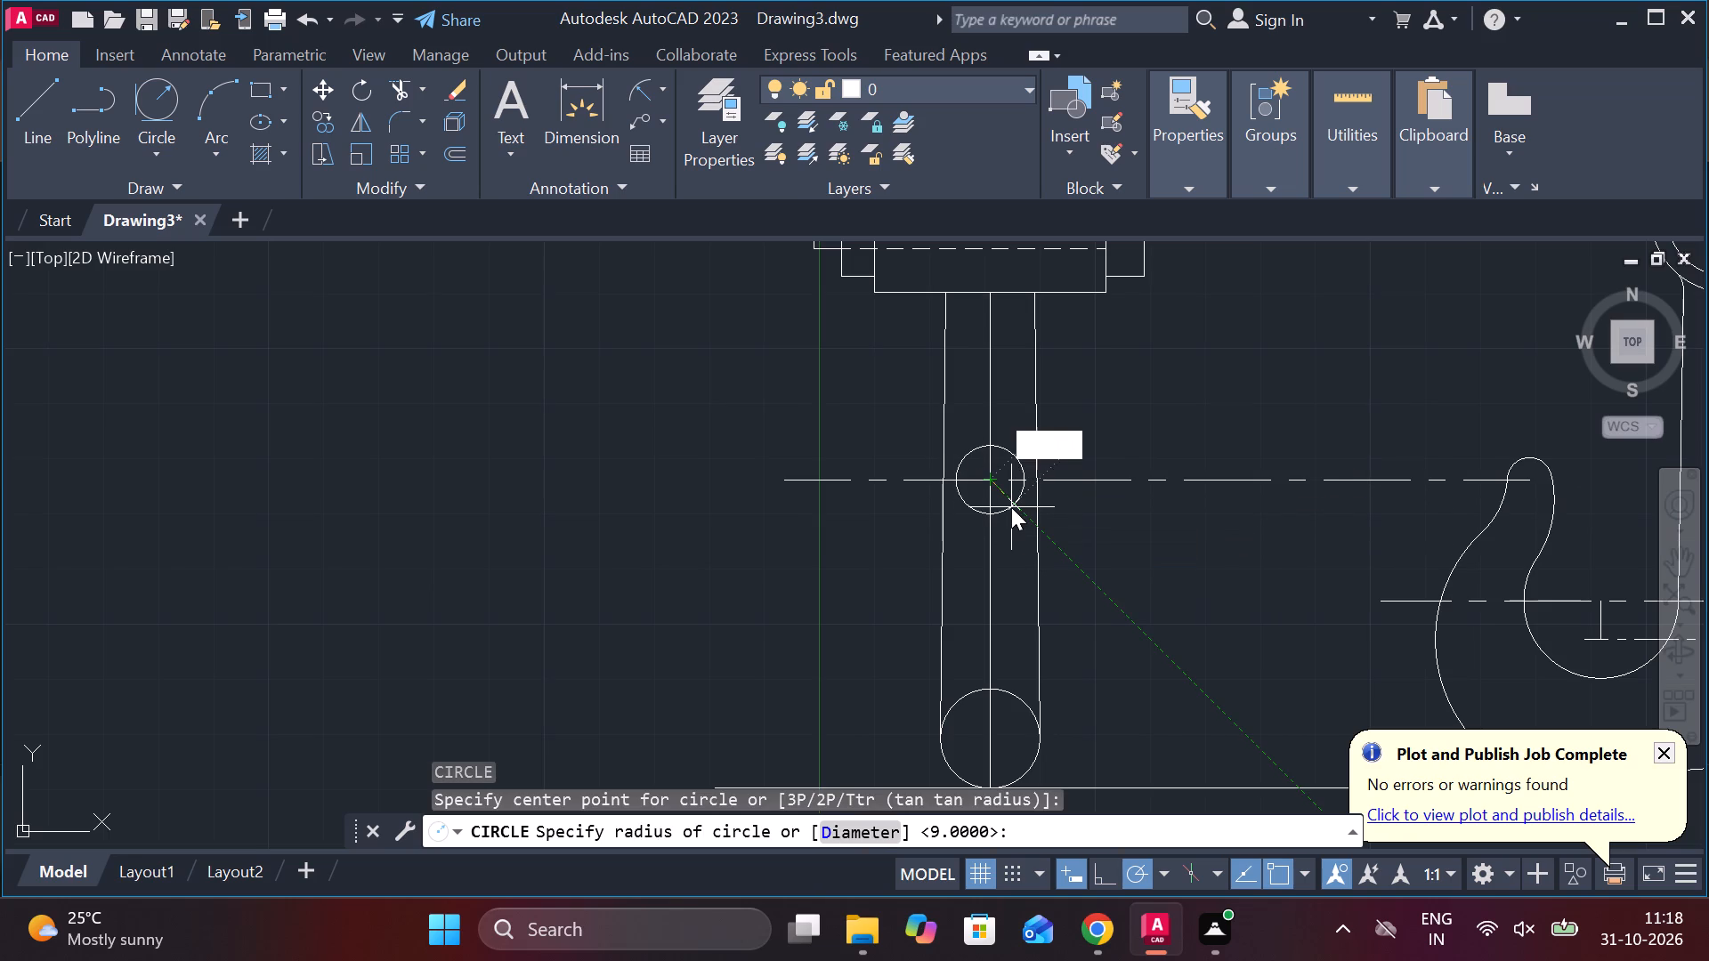
key(Return)
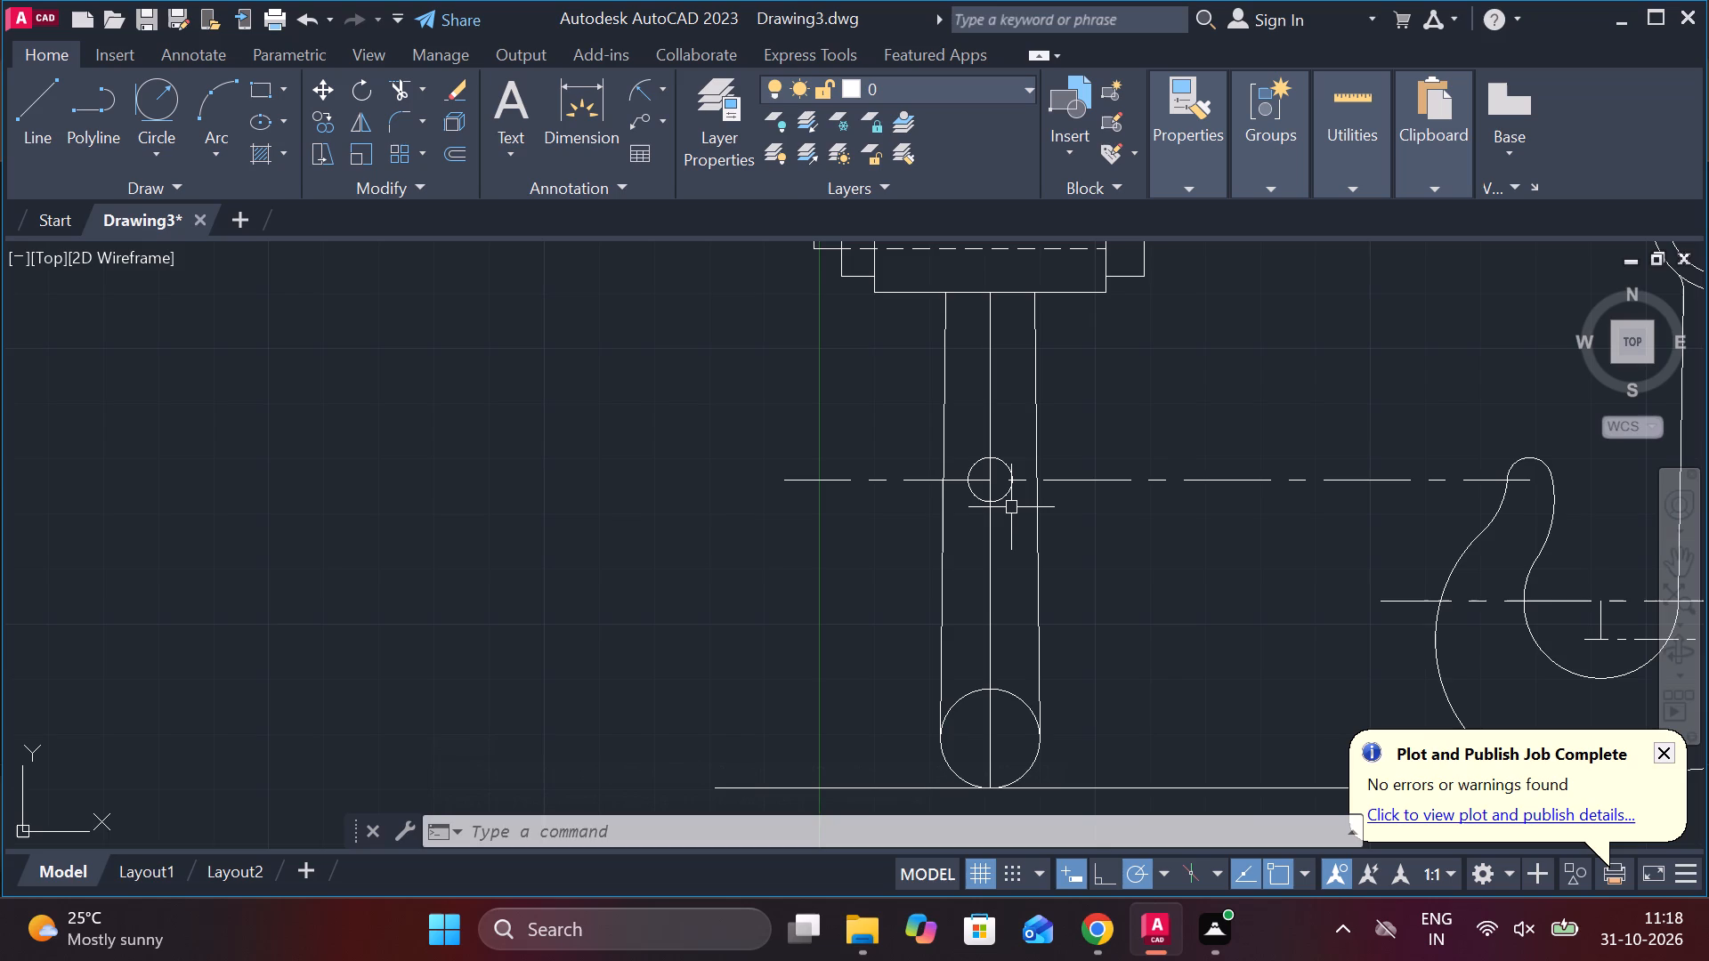
Draw a line from a tangent point on the small circle's right side to the right quadrant of the foot circle.
middle_drag(1089, 631, 1063, 594)
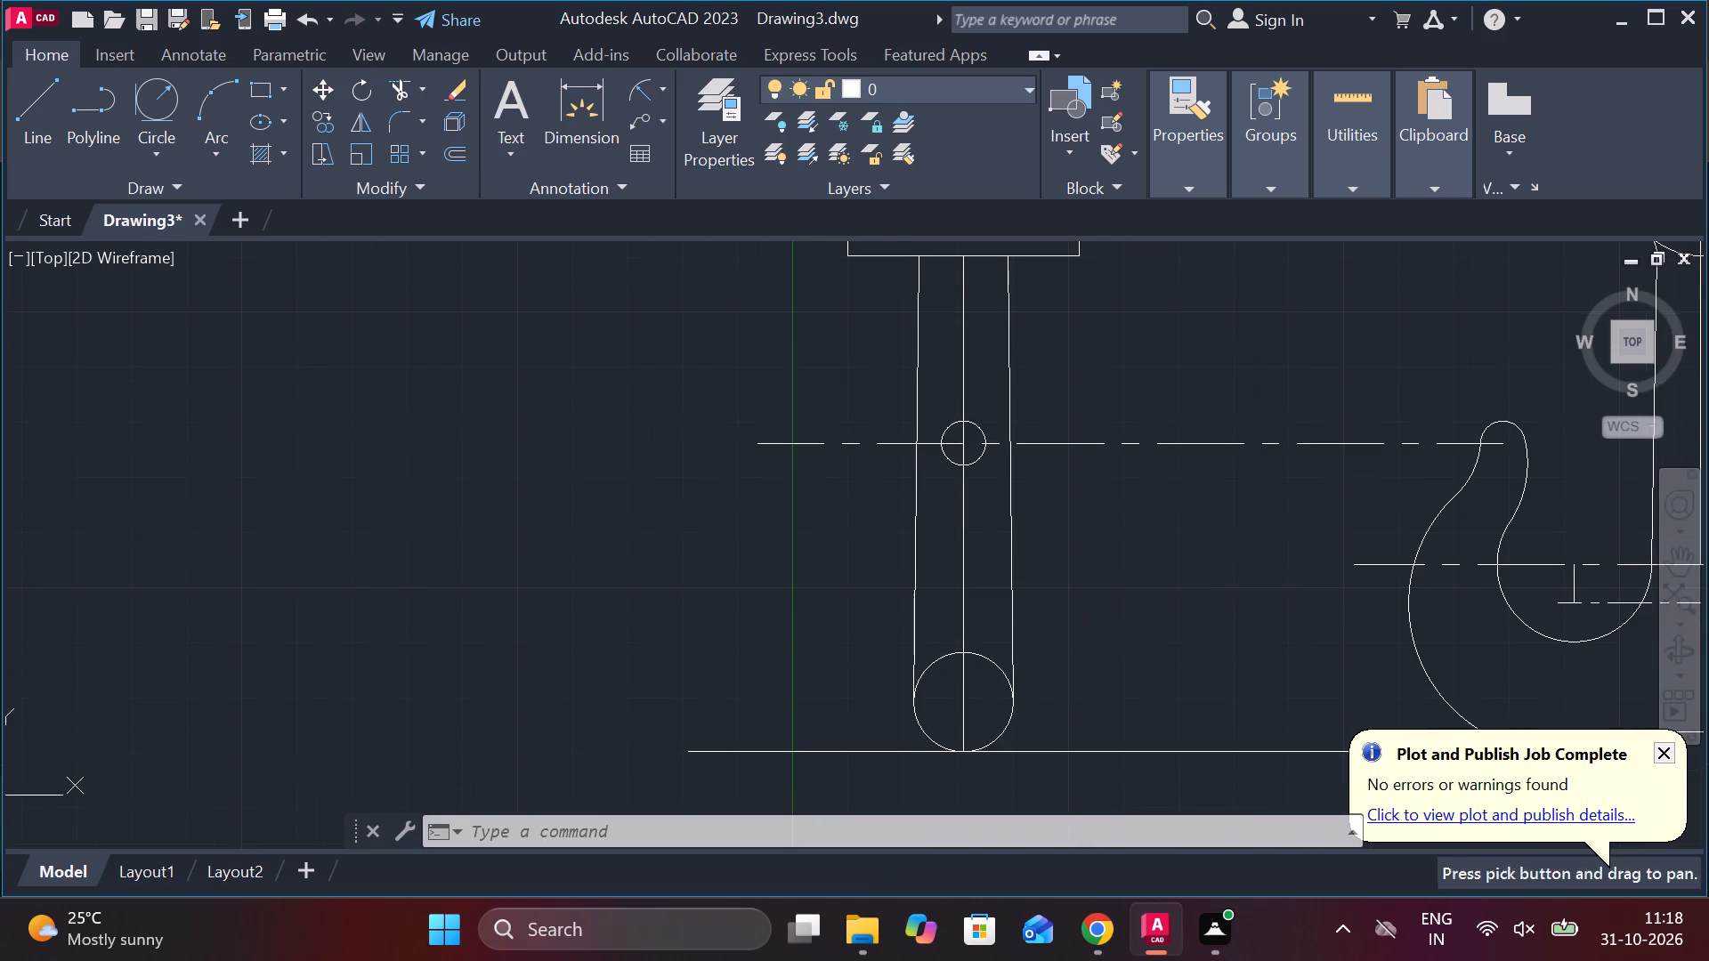
key(l)
key(Return)
text(tan)
key(Return)
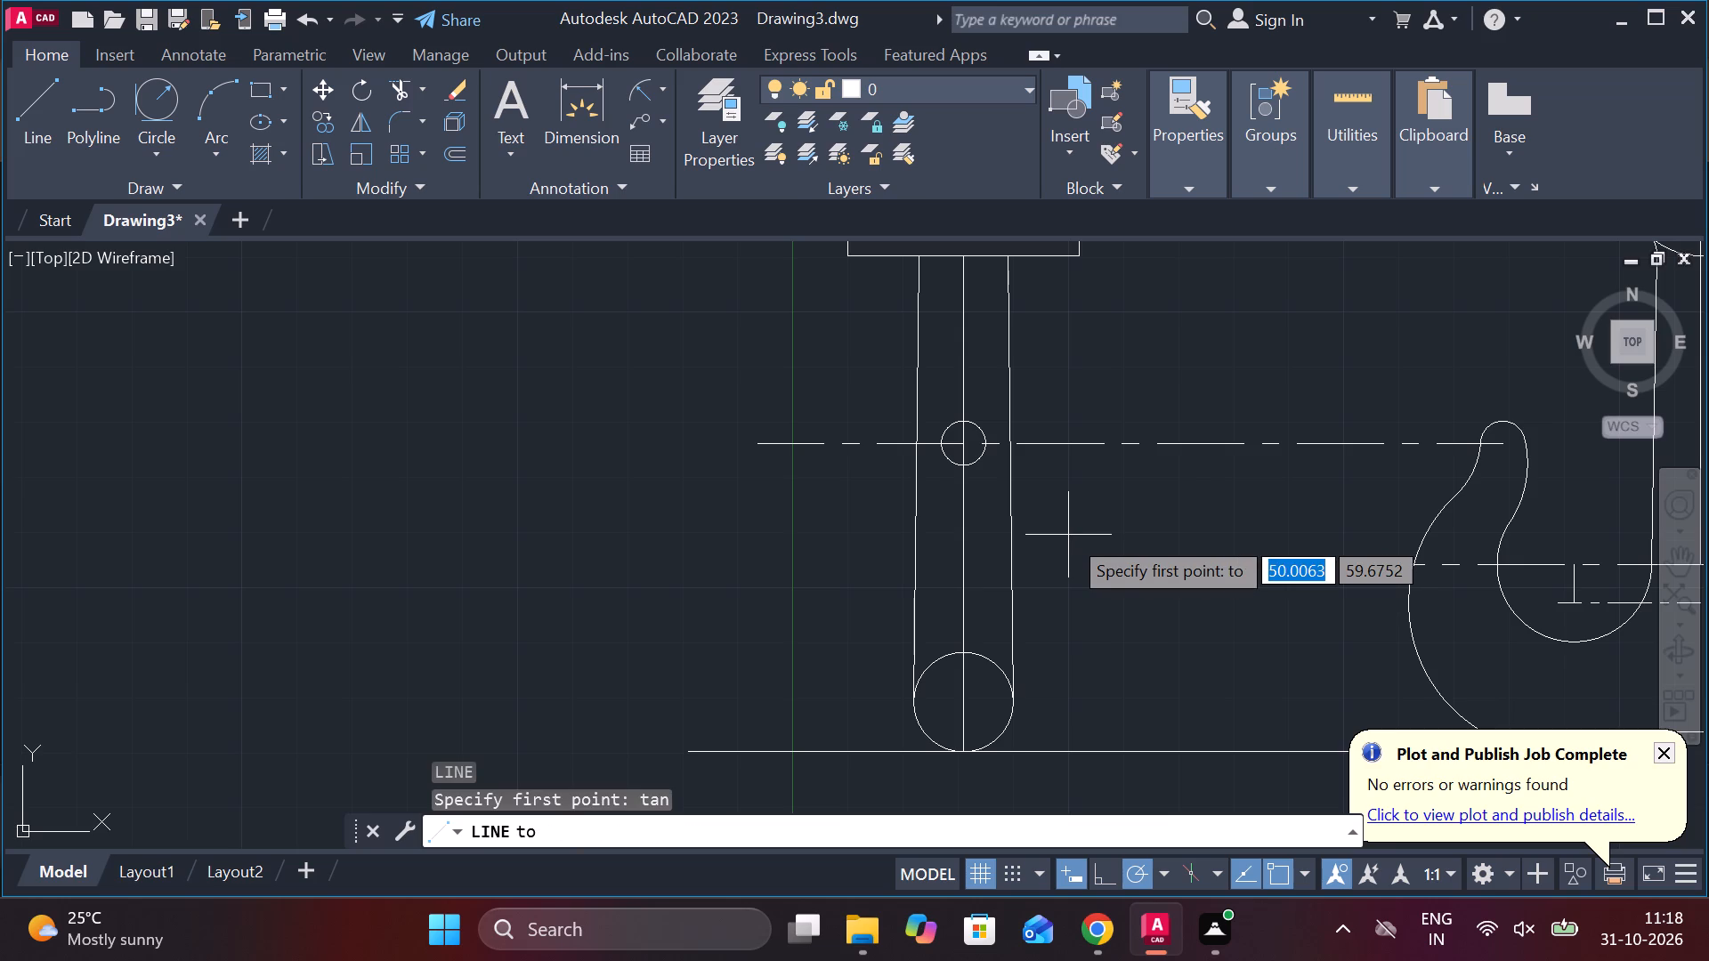
click(994, 445)
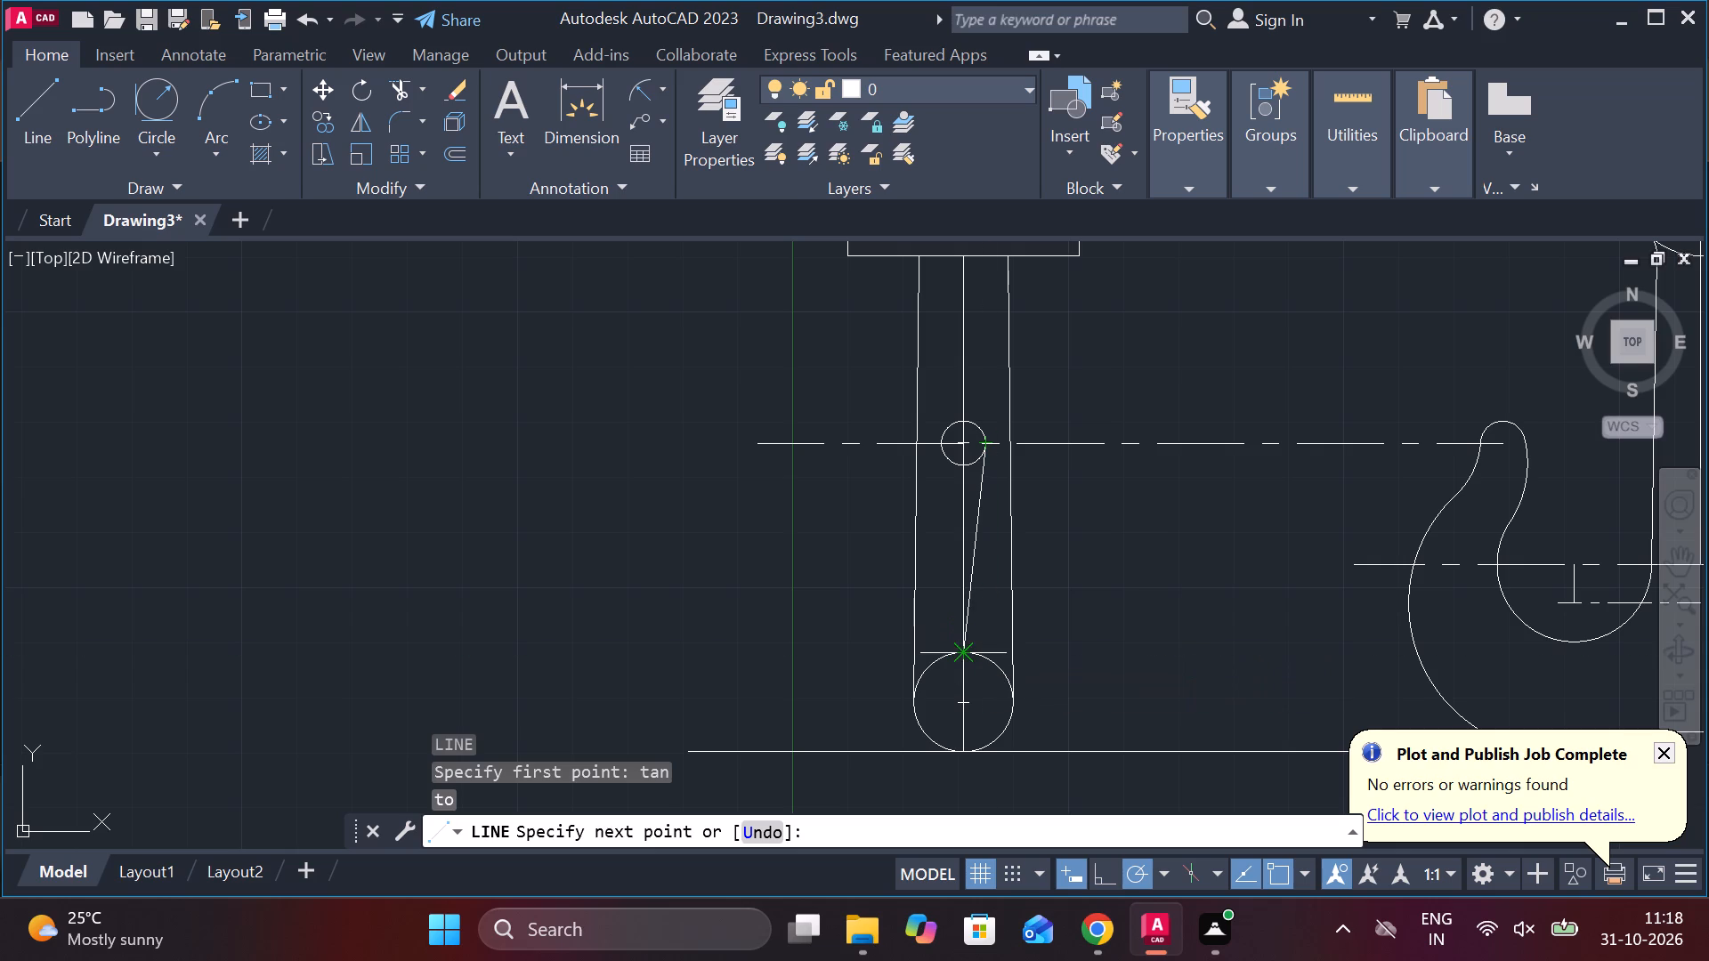
click(1006, 684)
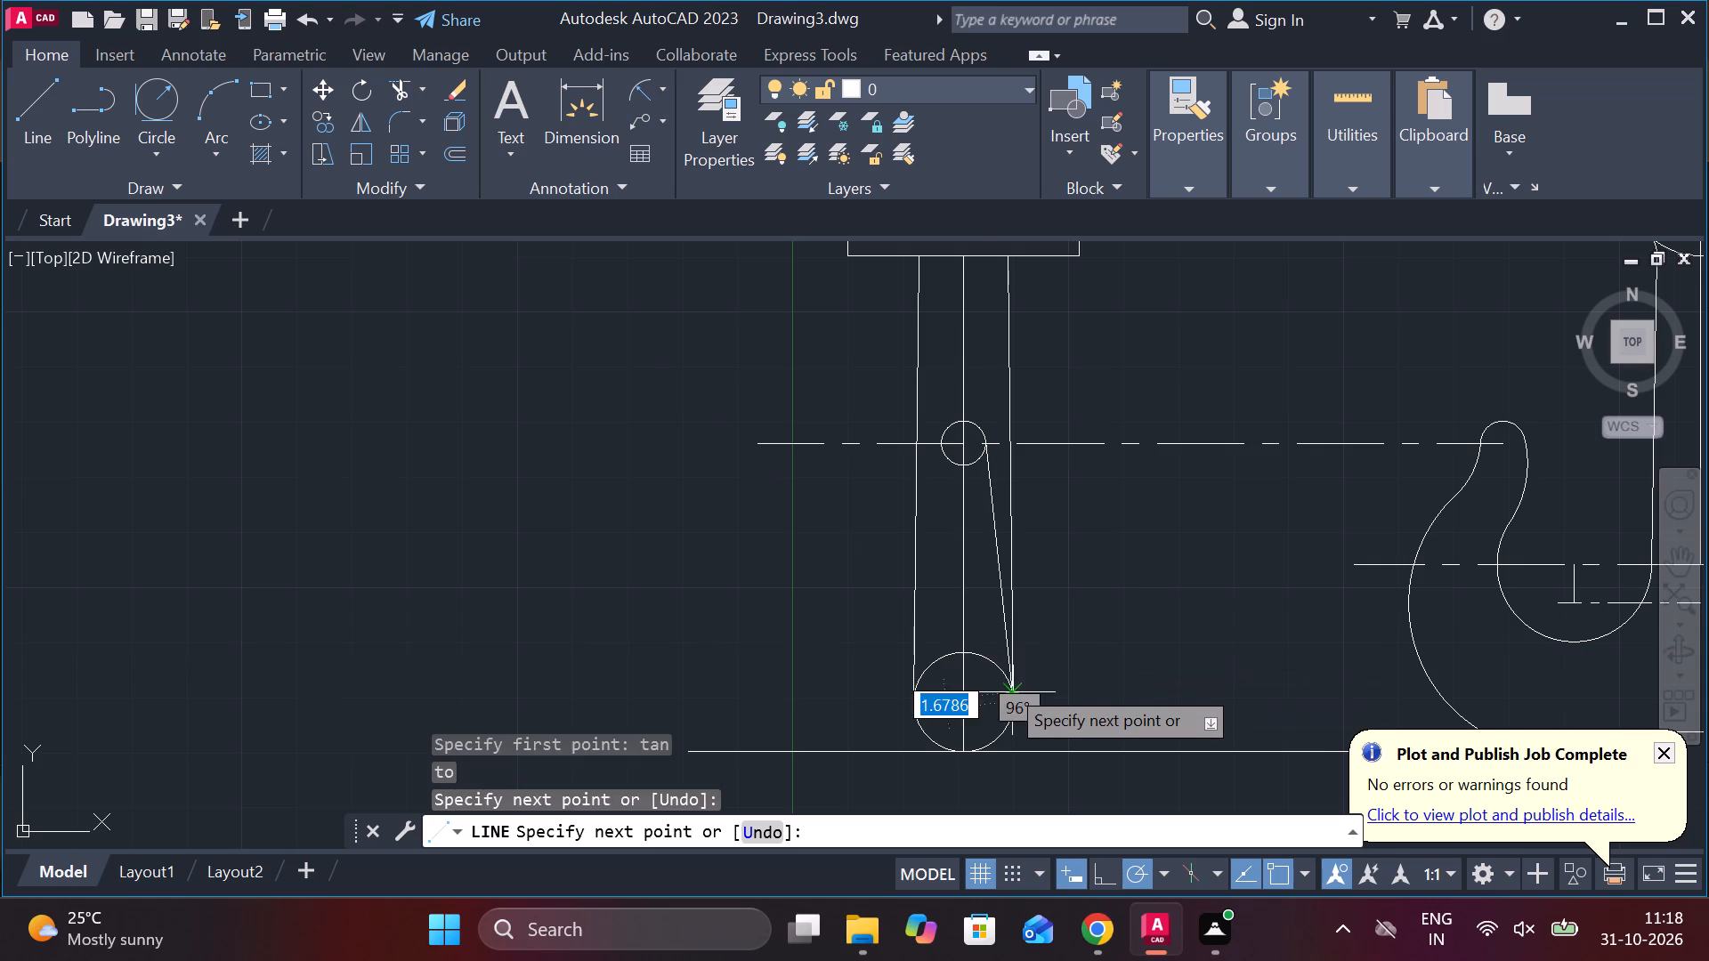
key(Escape)
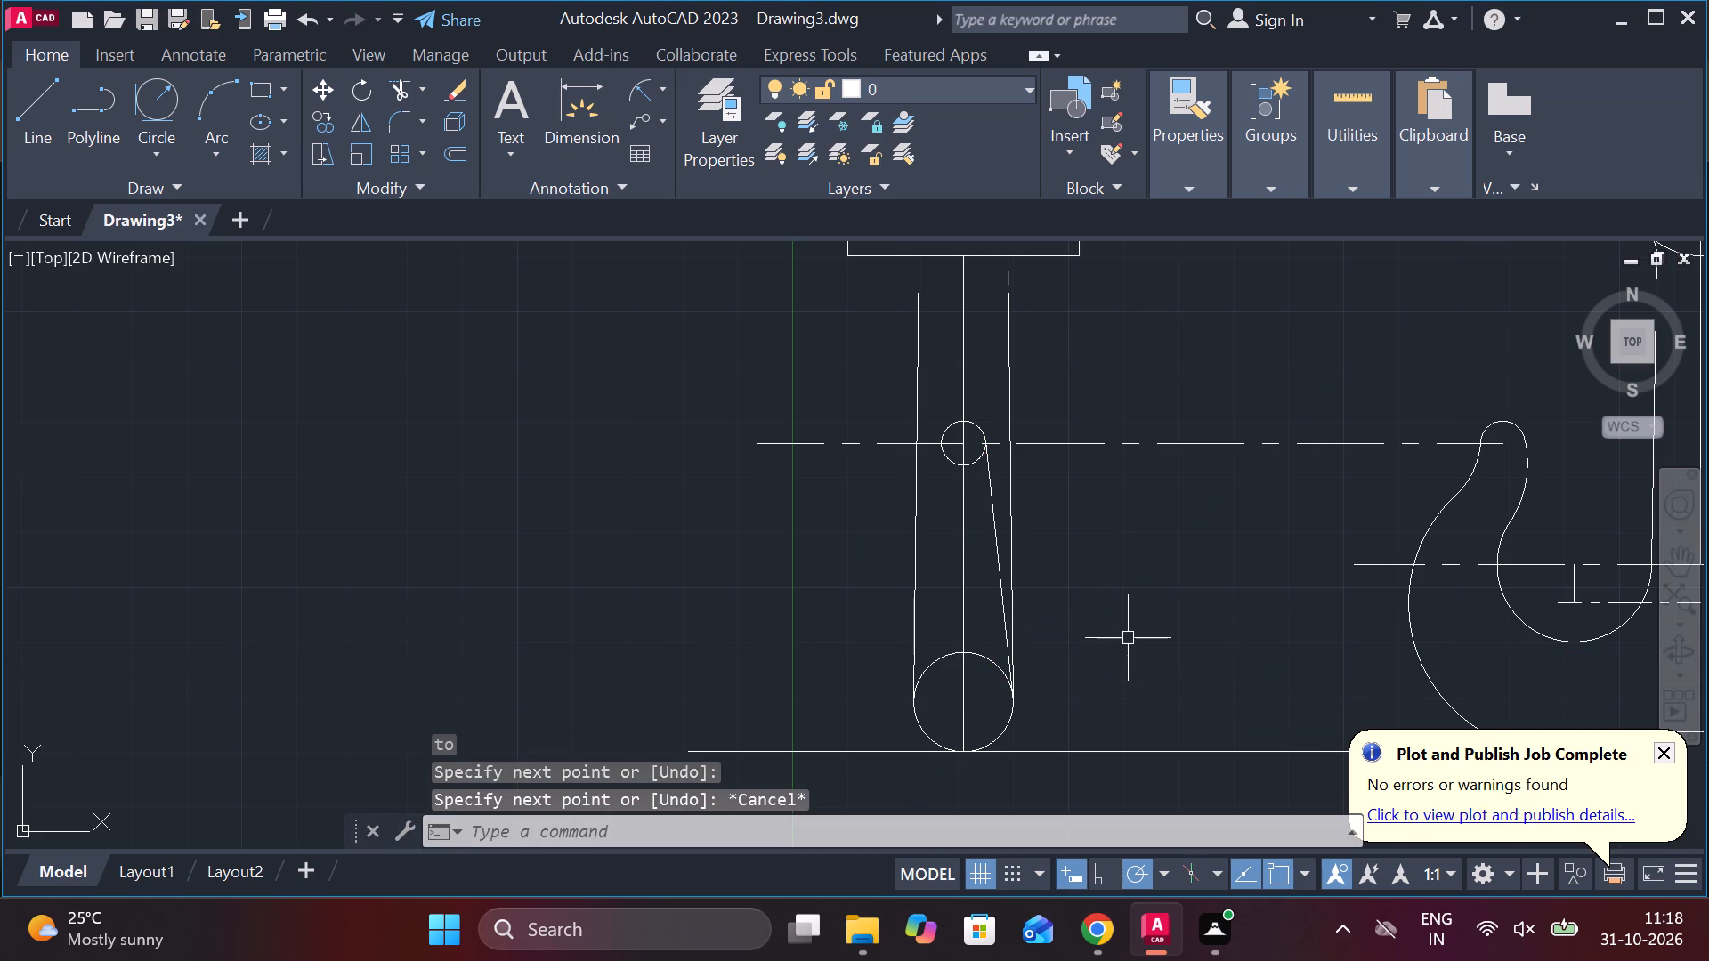
Draw a line from a tangent point on the small circle's left side to the left quadrant of the foot circle.
key(l)
key(Return)
text(tan)
key(Return)
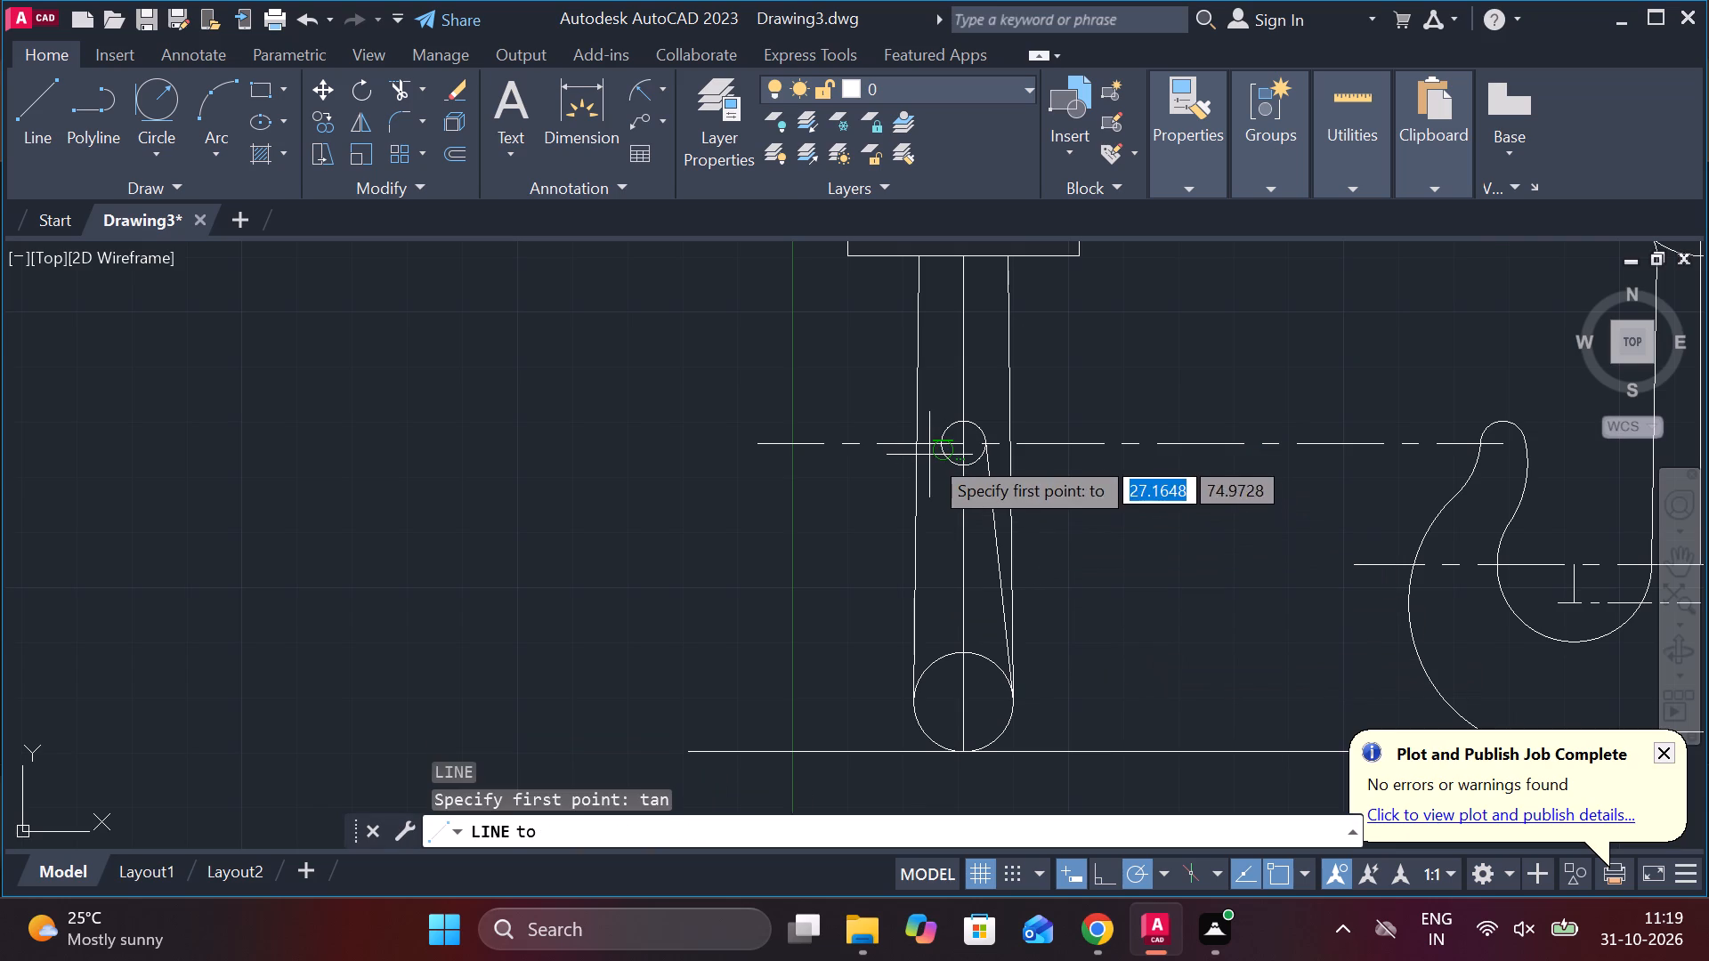
click(929, 455)
click(919, 694)
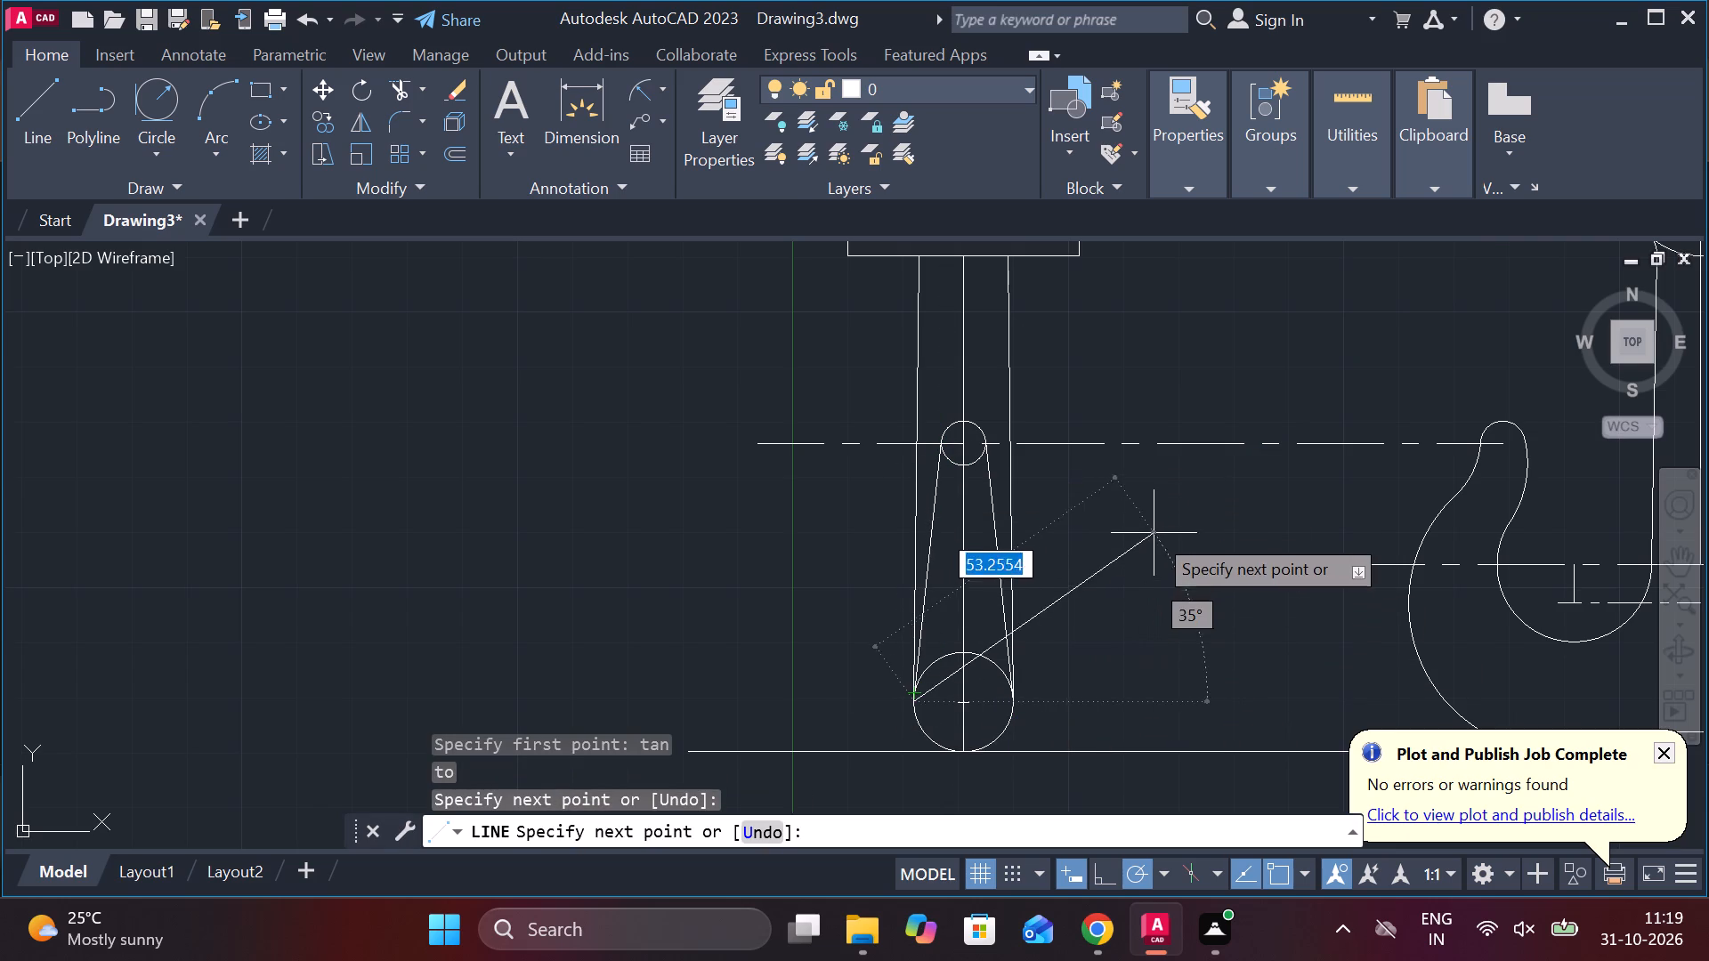
key(Escape)
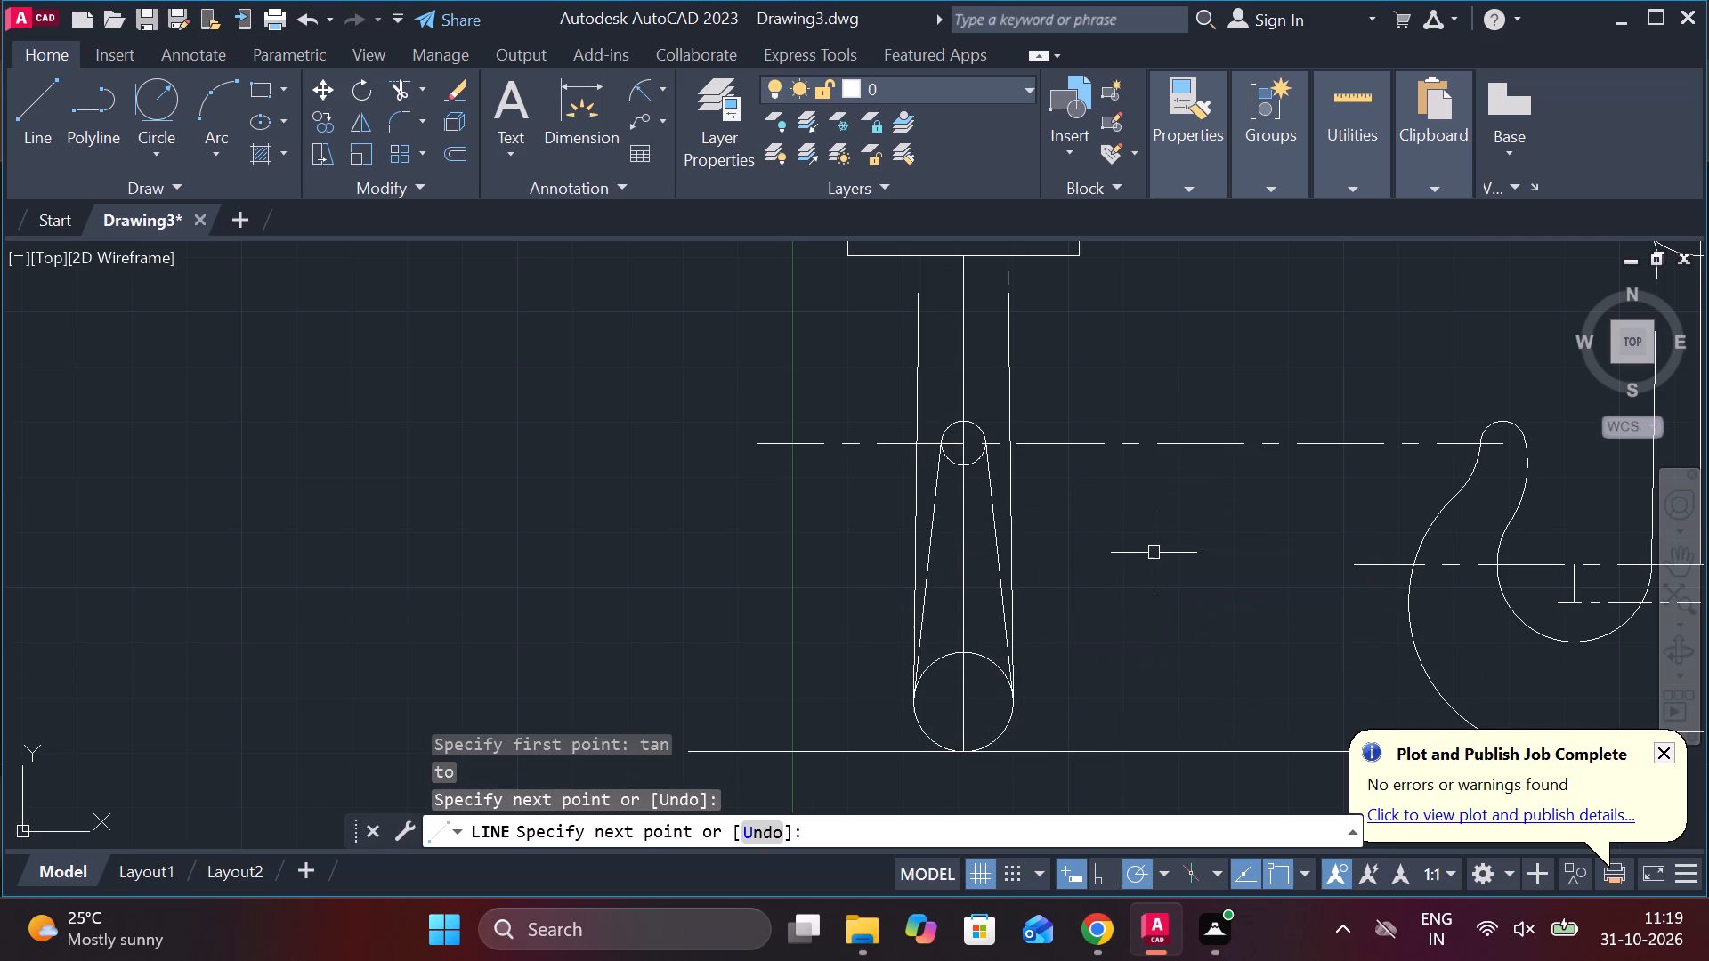
Trim away the lower half of the small circle between the two tangent lines.
text(tr)
key(space)
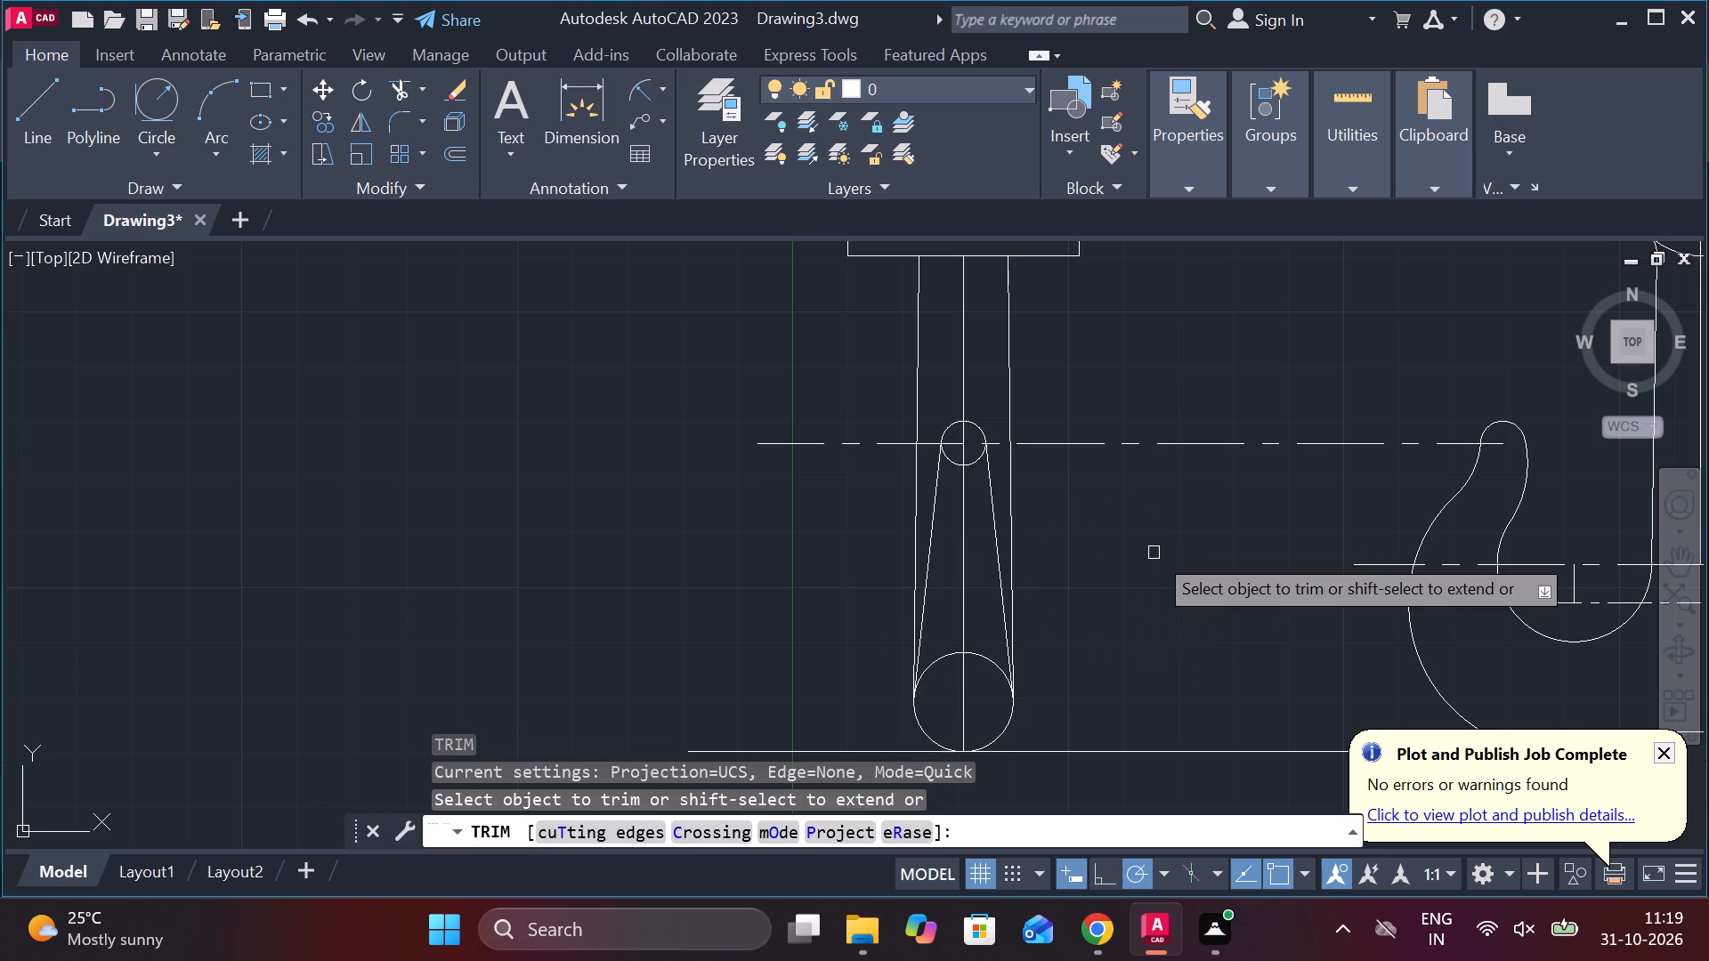
click(975, 457)
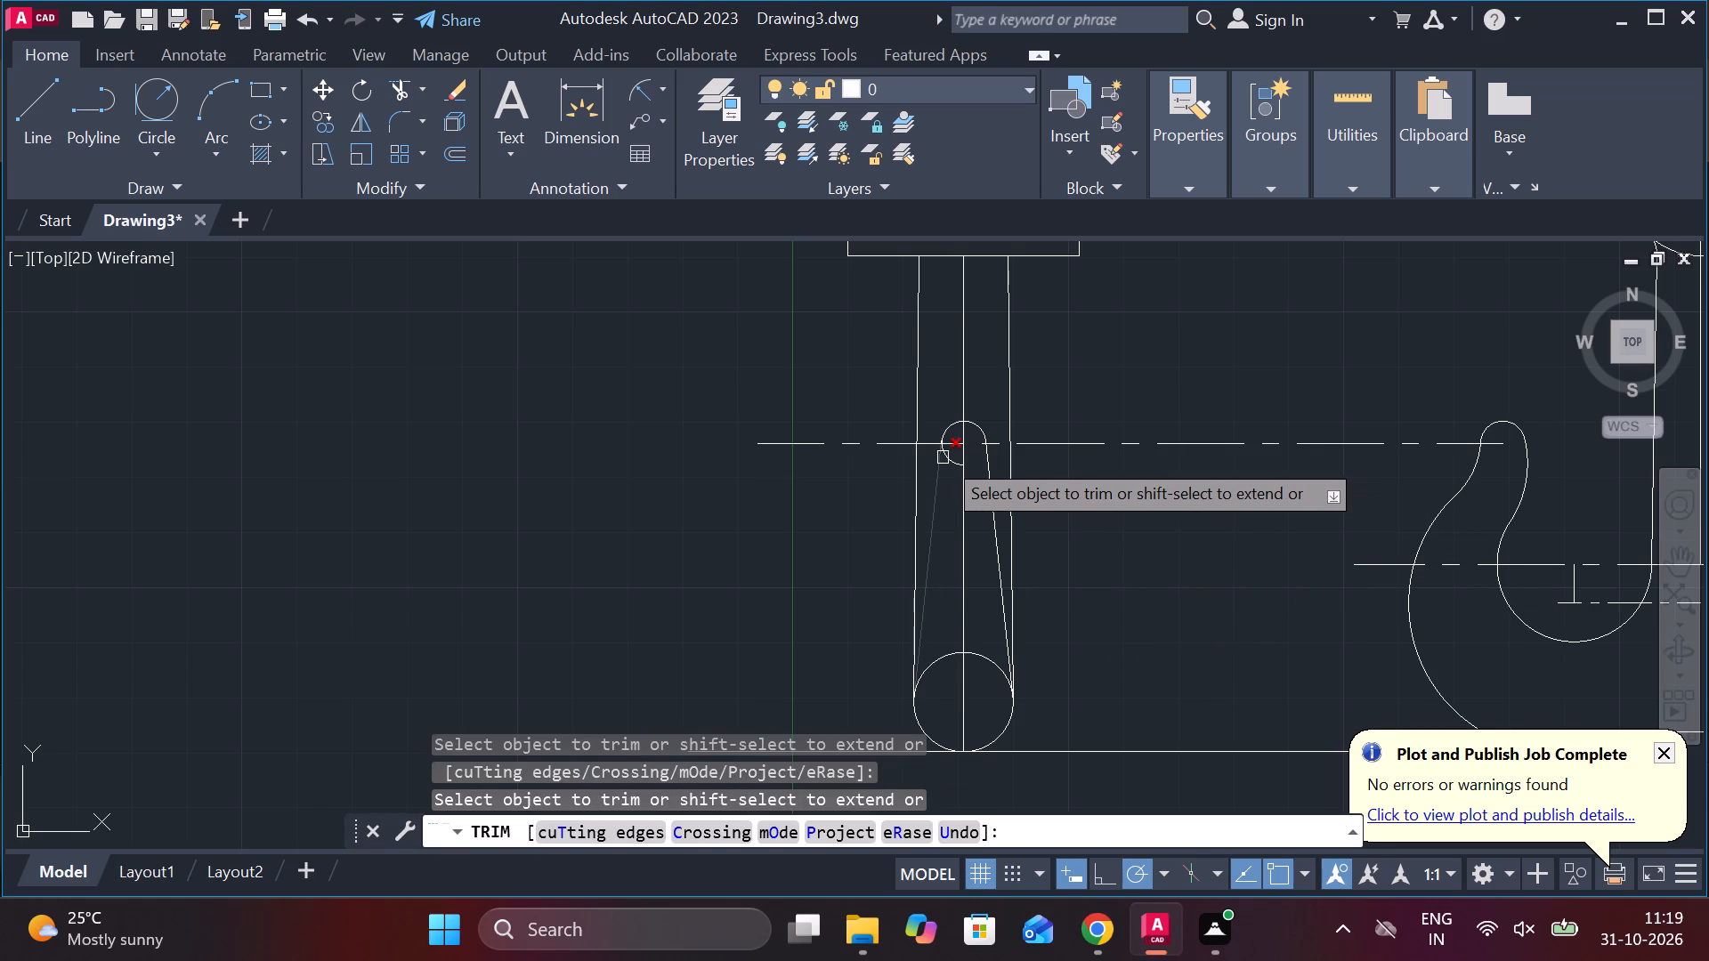
scroll(943, 457, up, 3)
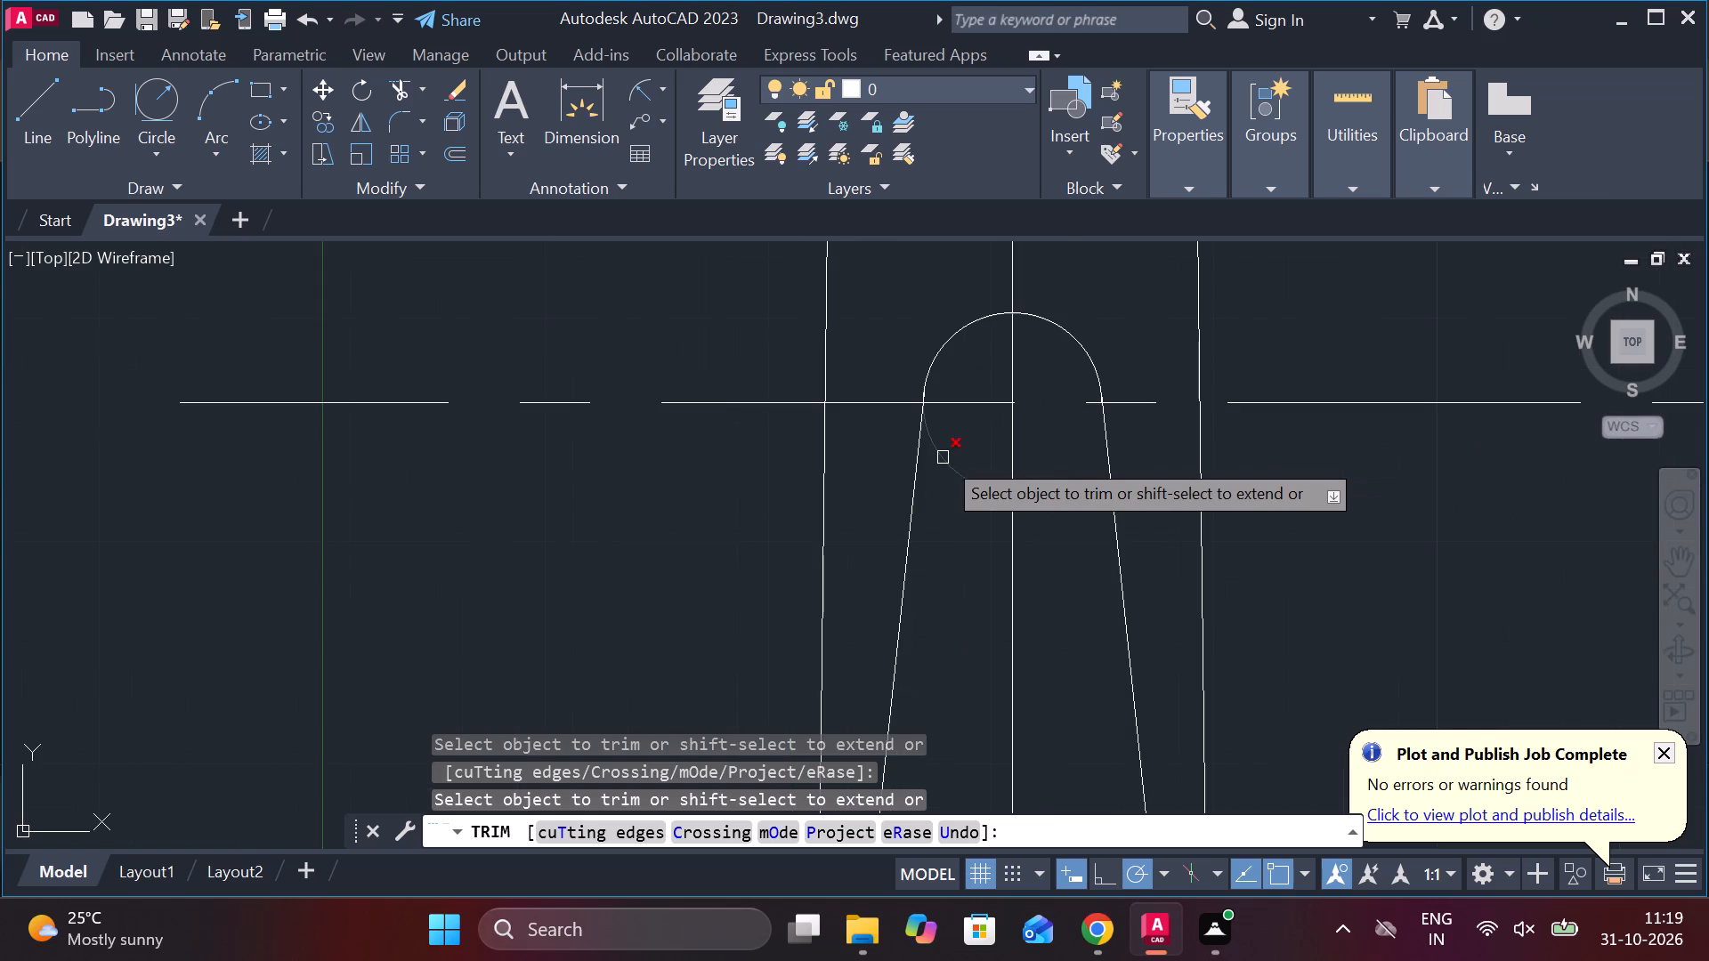
click(943, 457)
Trim the leftover arc stubs where the rounded tip meets the right and left tangent lines.
scroll(943, 457, down, 4)
scroll(974, 442, up, 4)
scroll(992, 519, up, 4)
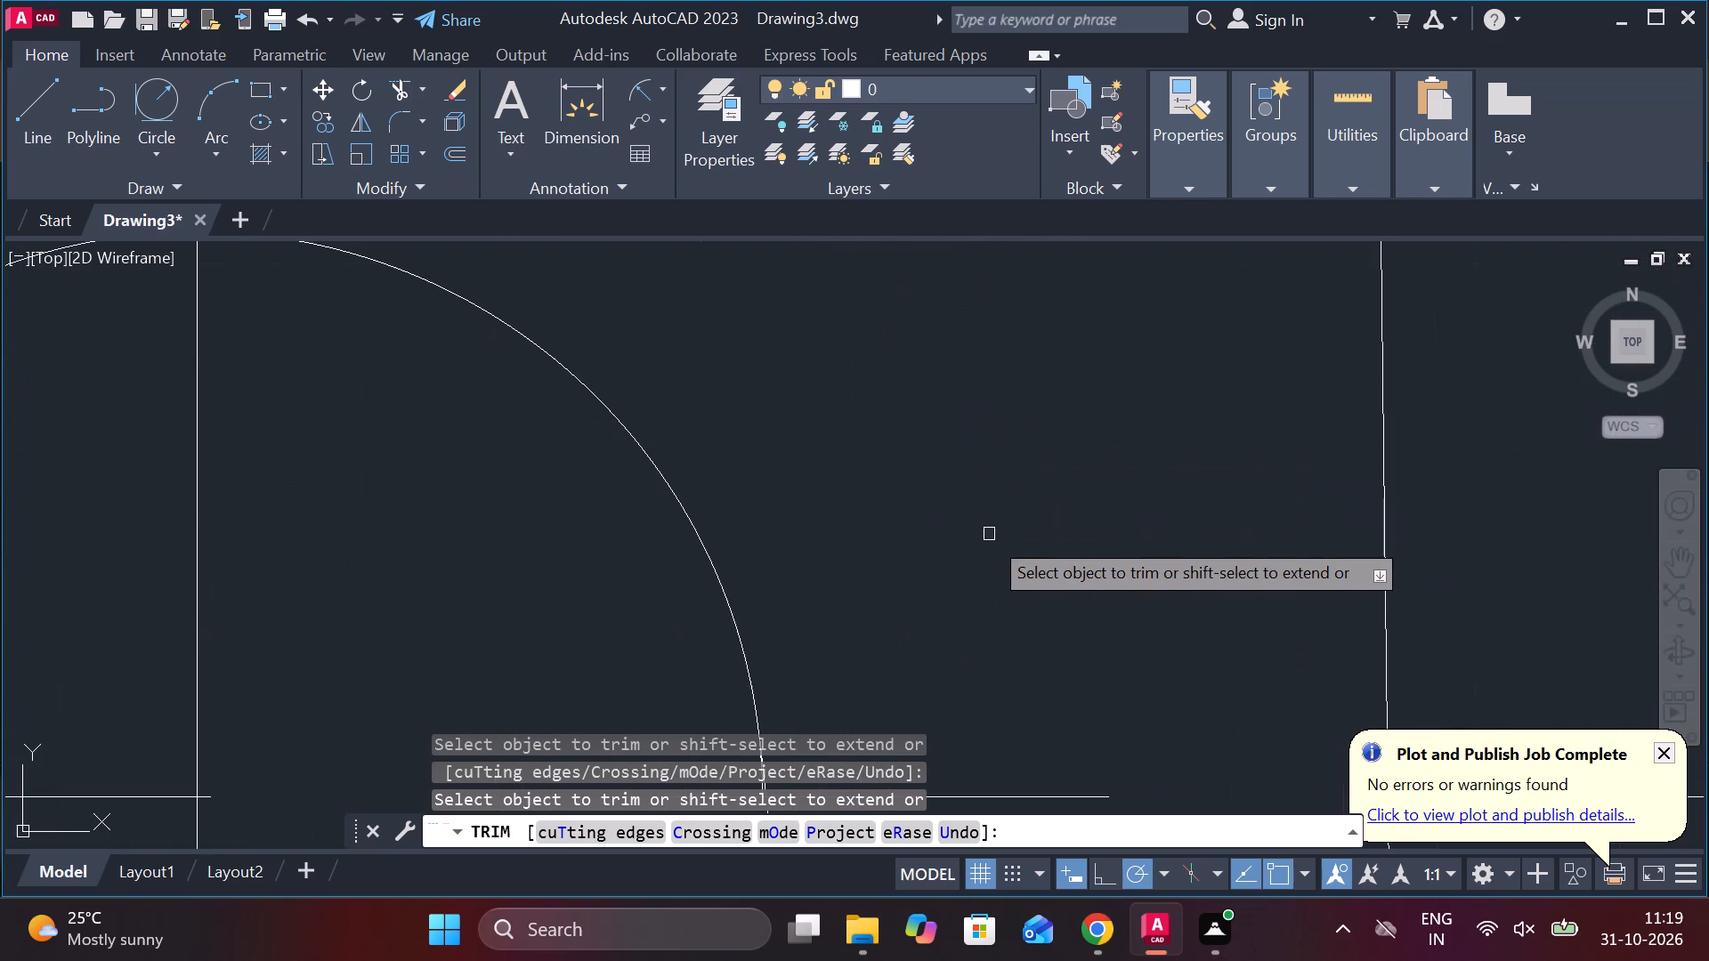
scroll(924, 575, down, 2)
middle_drag(924, 577, 996, 463)
scroll(924, 542, up, 4)
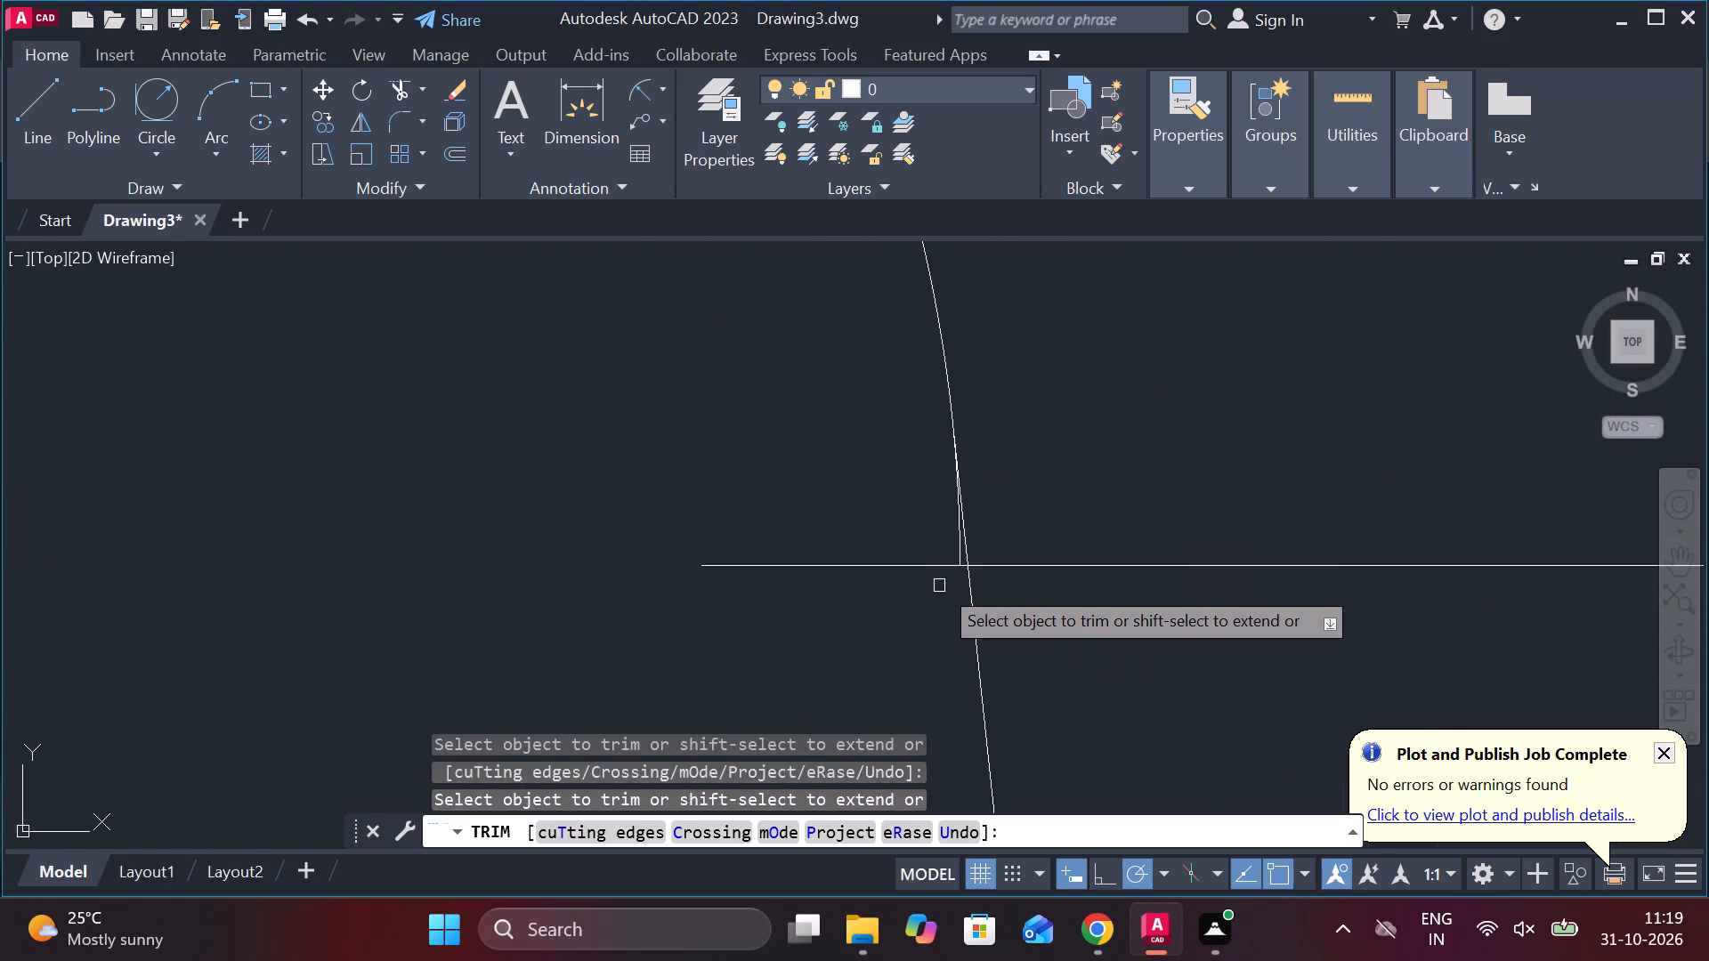
scroll(939, 583, up, 2)
click(981, 523)
scroll(981, 523, down, 7)
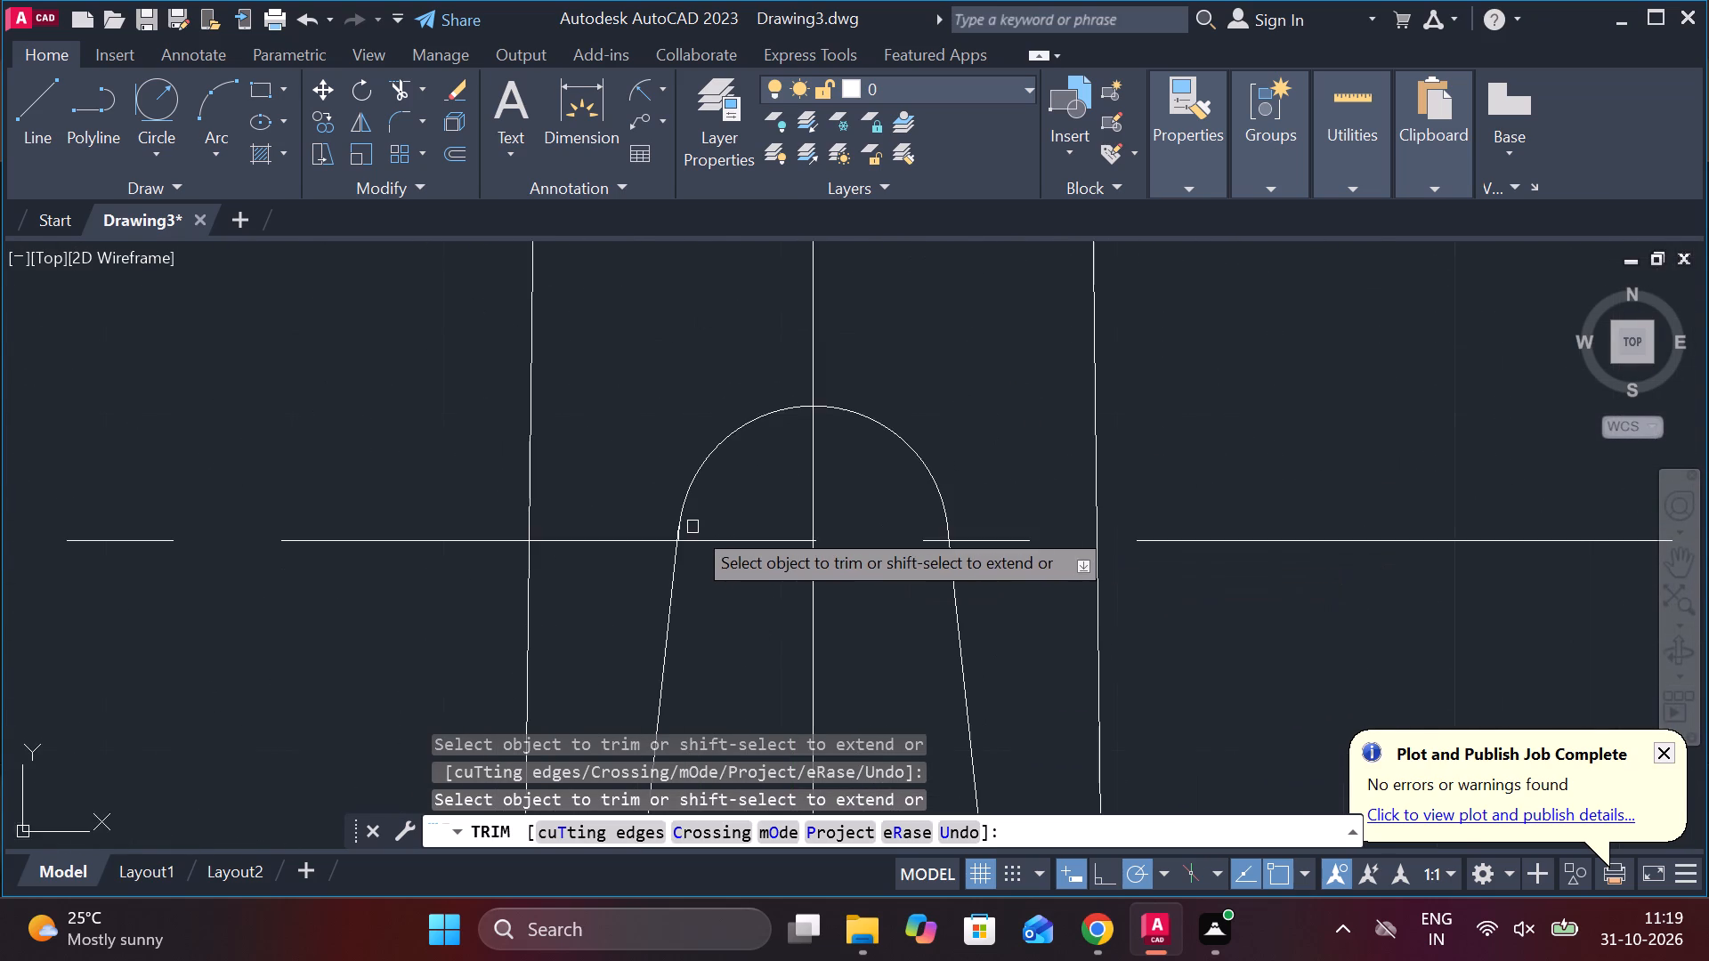
scroll(693, 527, up, 3)
scroll(508, 552, up, 4)
click(1138, 672)
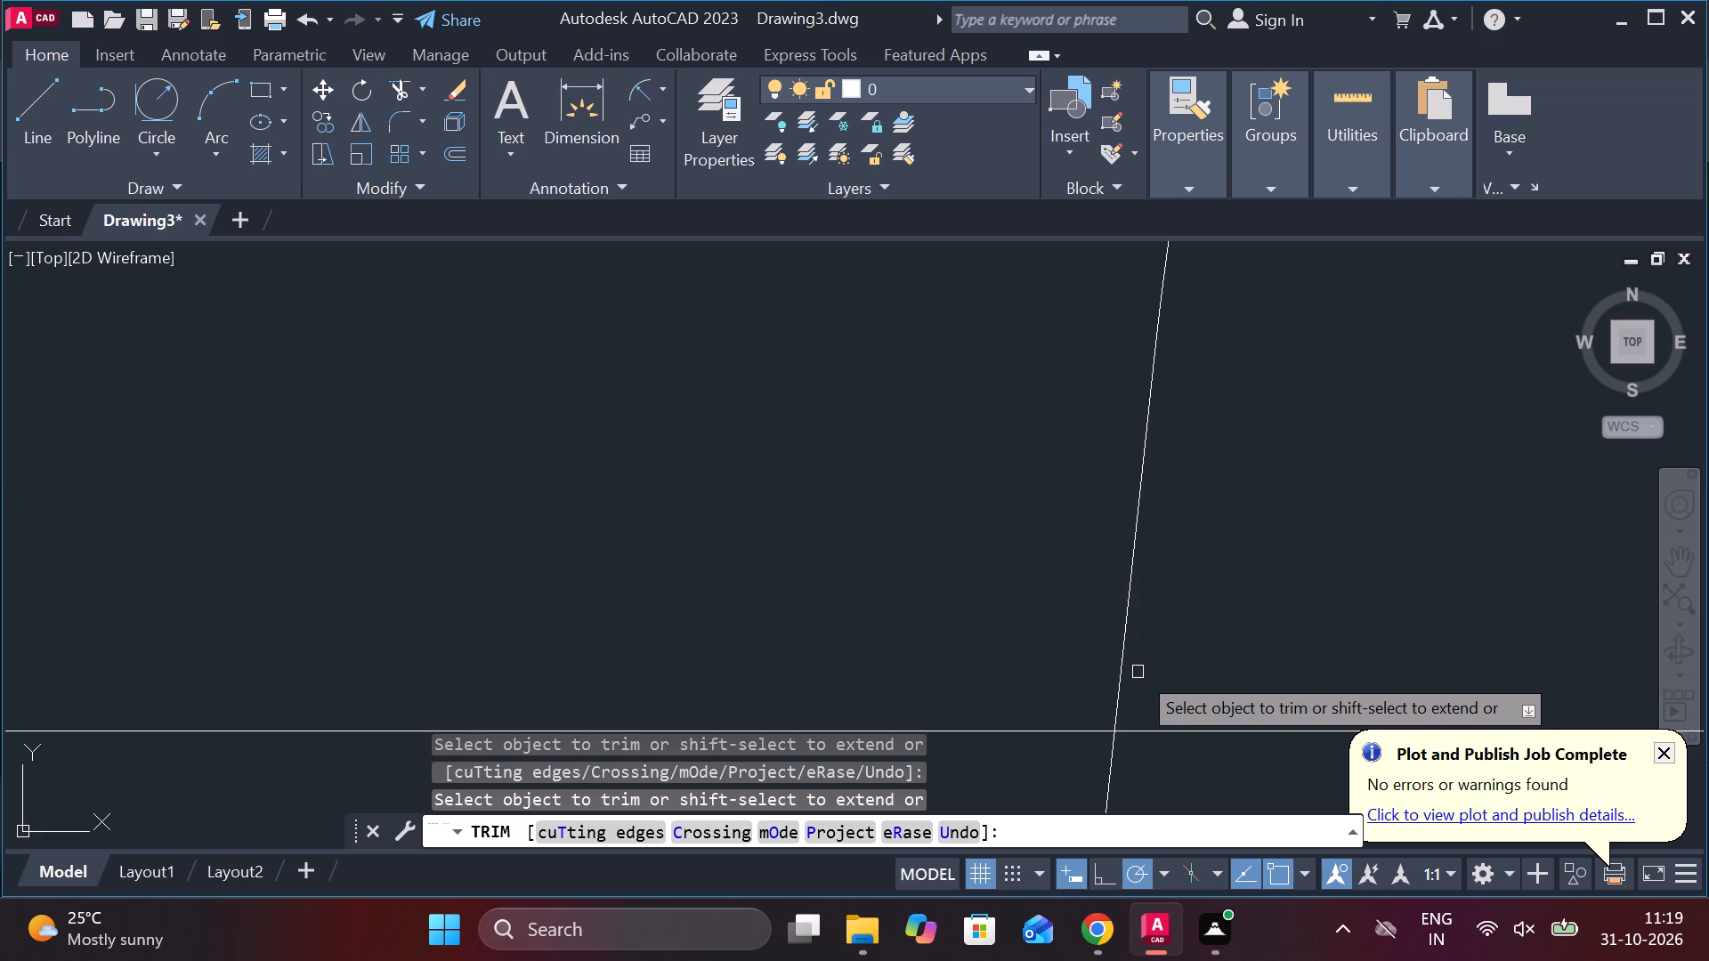
scroll(1138, 672, down, 6)
middle_drag(1132, 628, 903, 479)
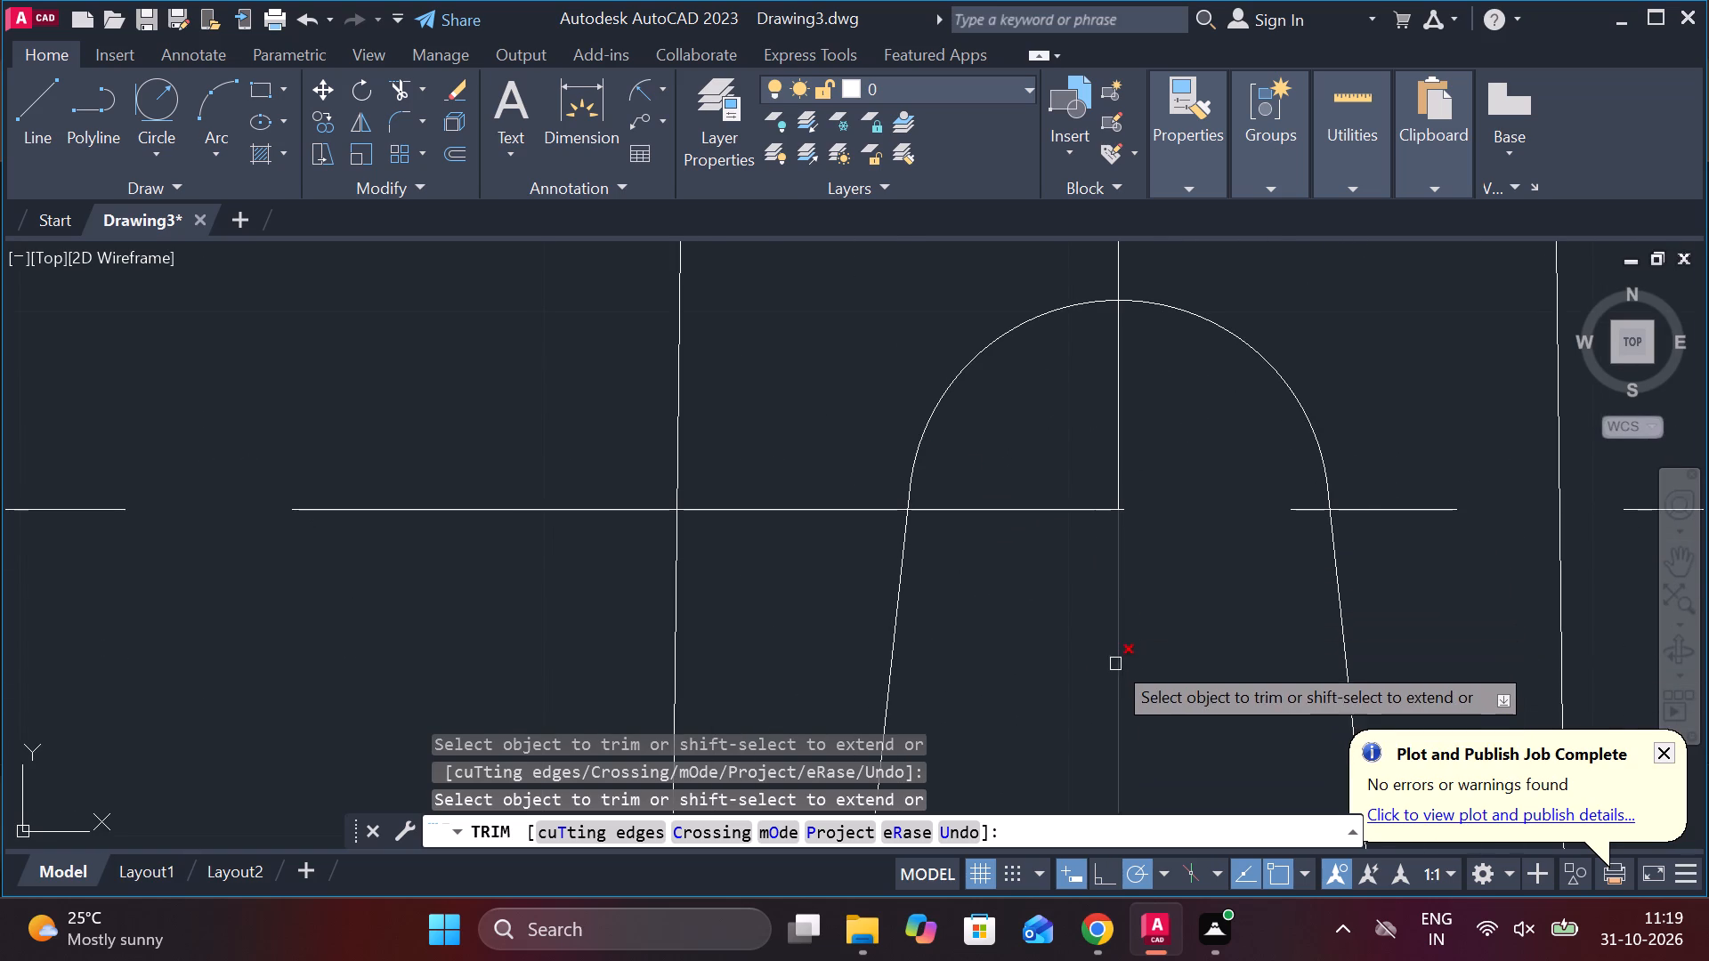
scroll(1110, 655, down, 2)
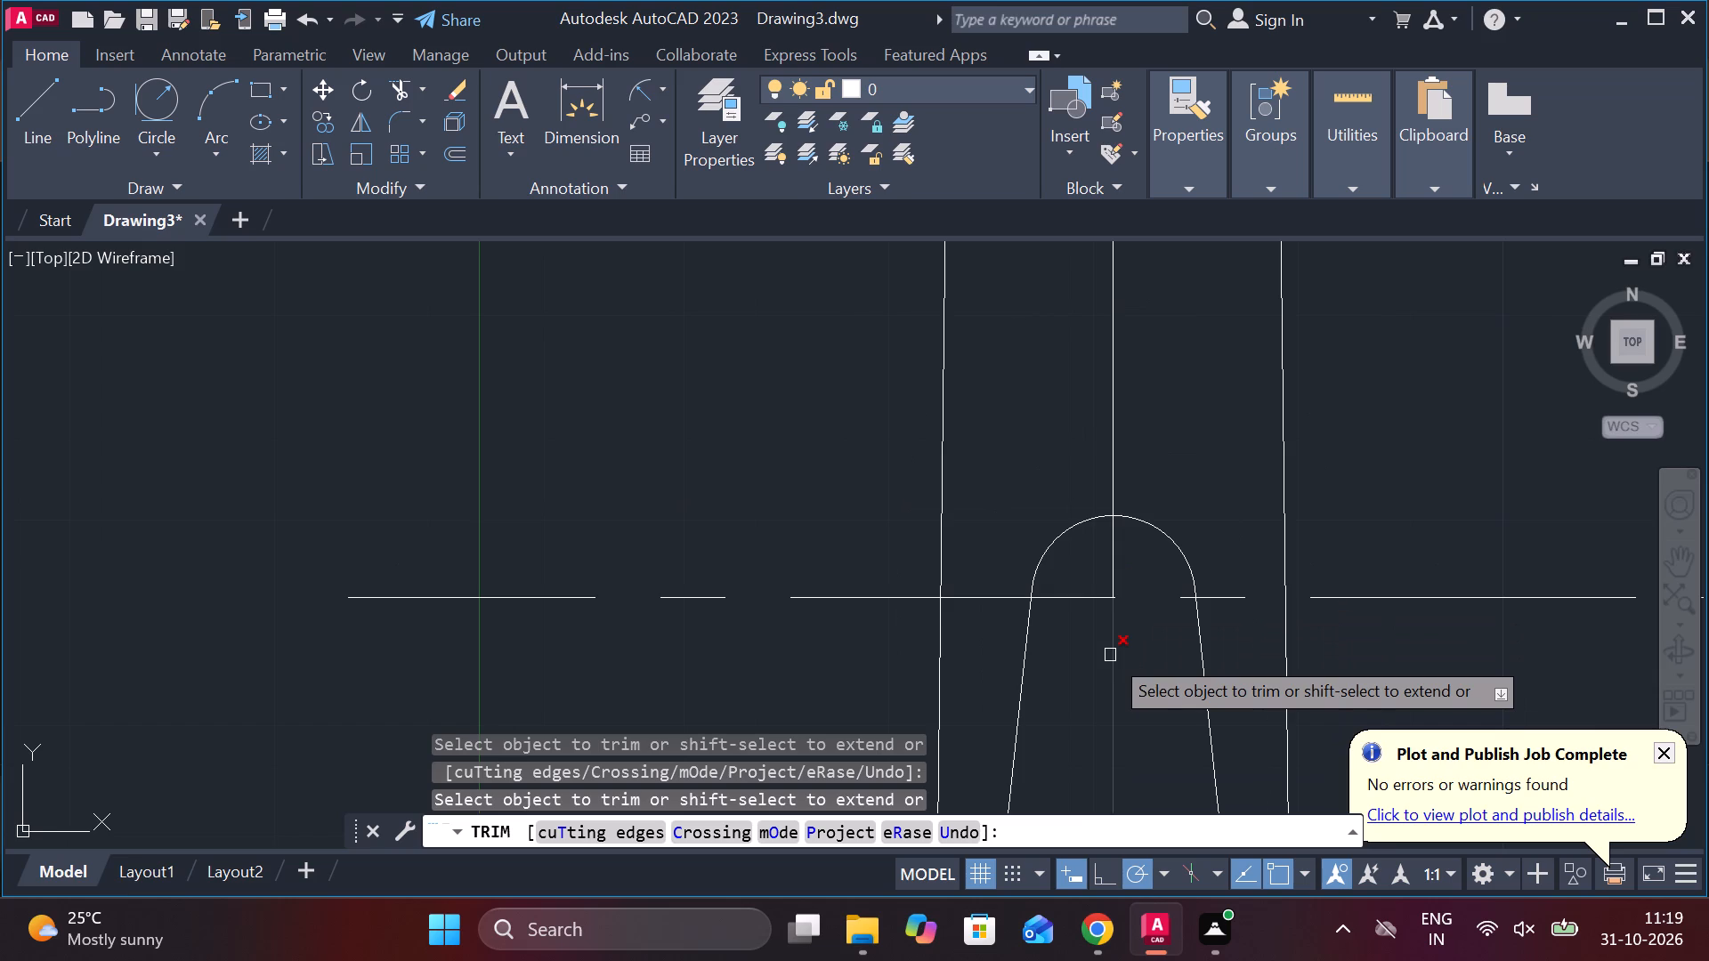
scroll(1110, 655, down, 1)
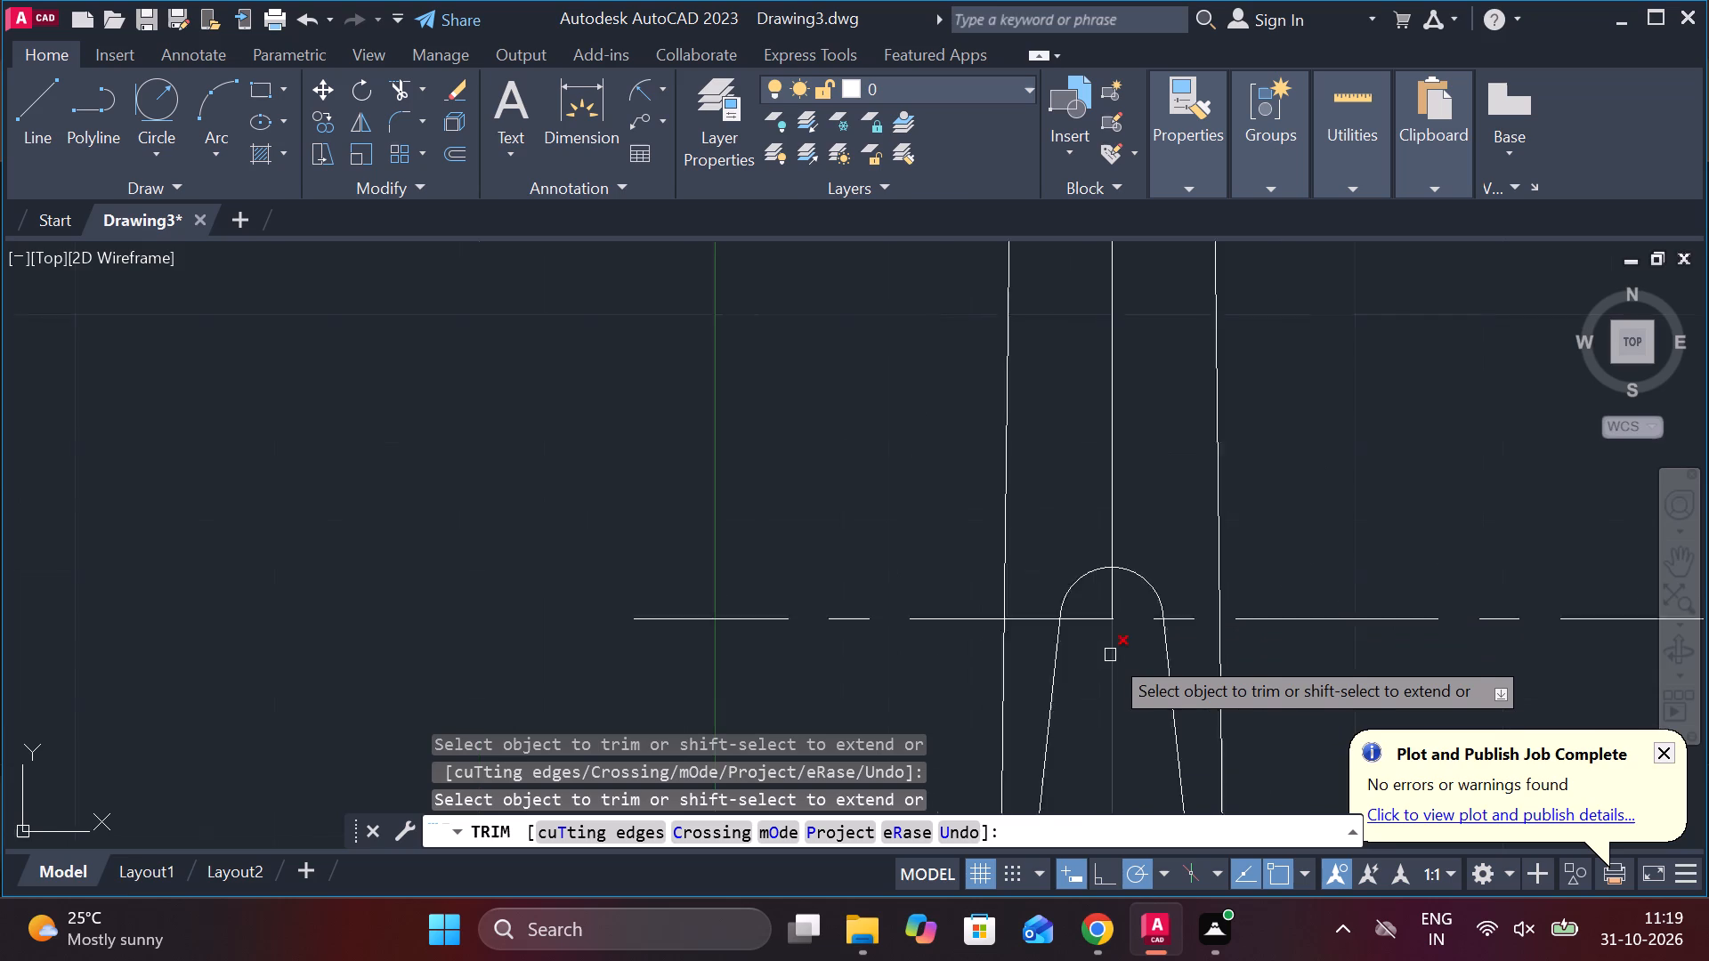
scroll(1110, 655, down, 1)
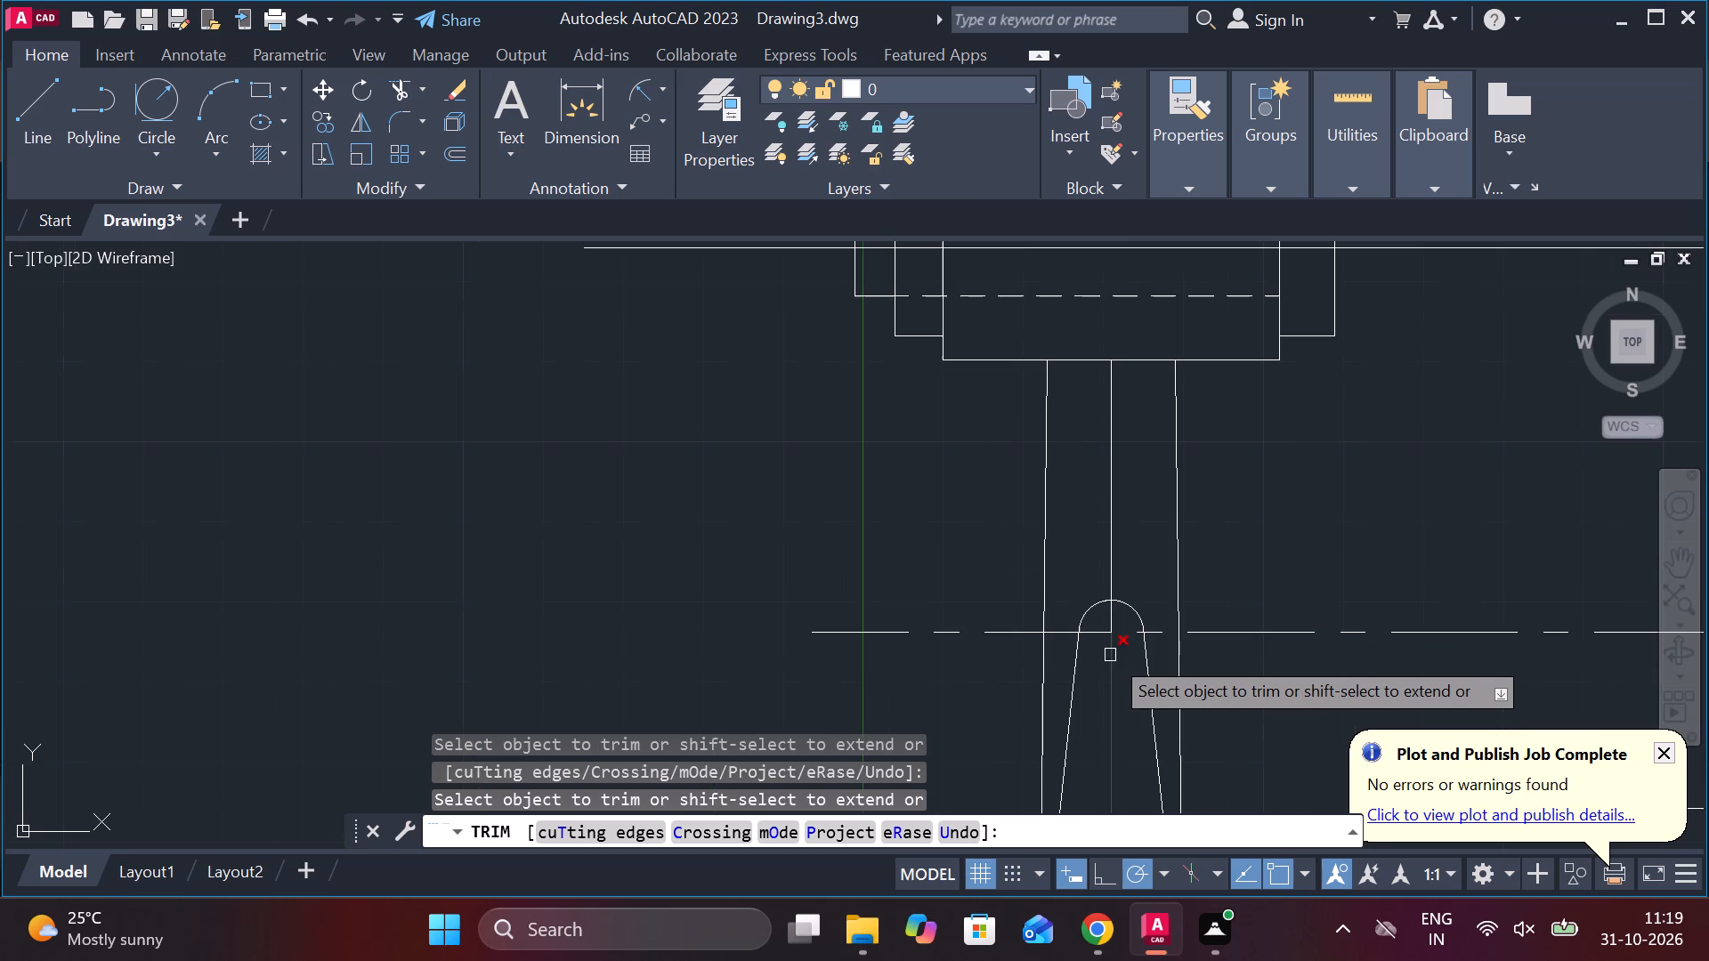
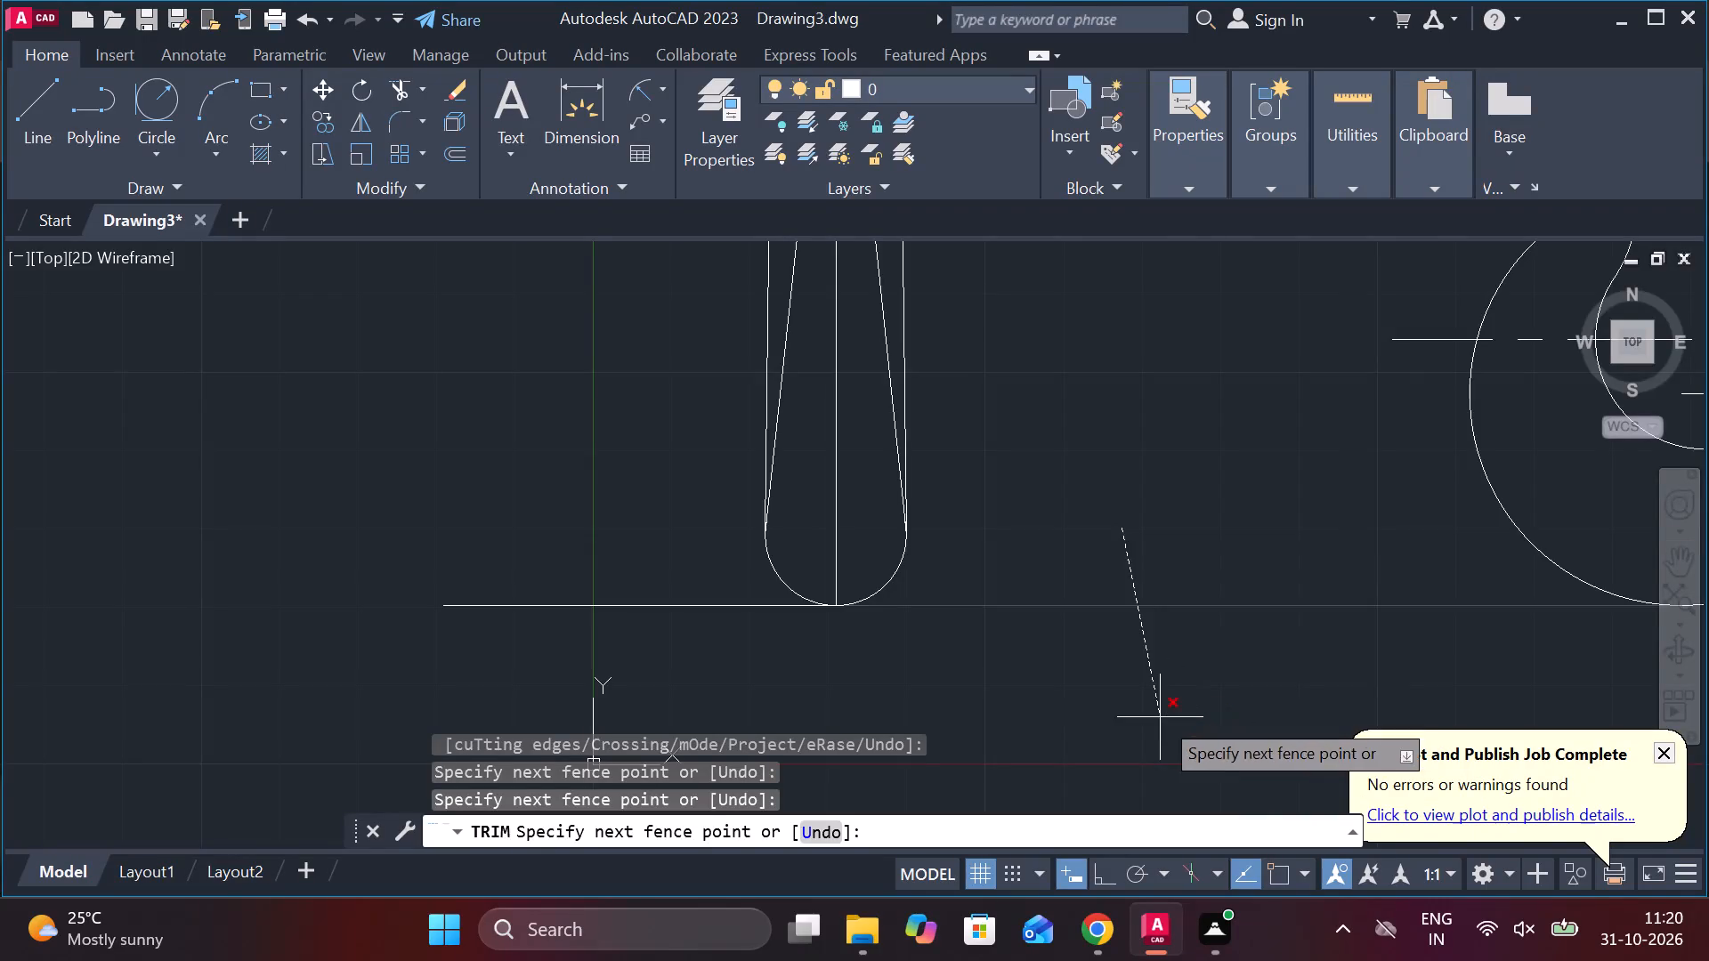
Trim away the horizontal base projection line on both sides of the side view's rounded foot.
click(1124, 502)
click(1124, 505)
click(1113, 707)
click(571, 511)
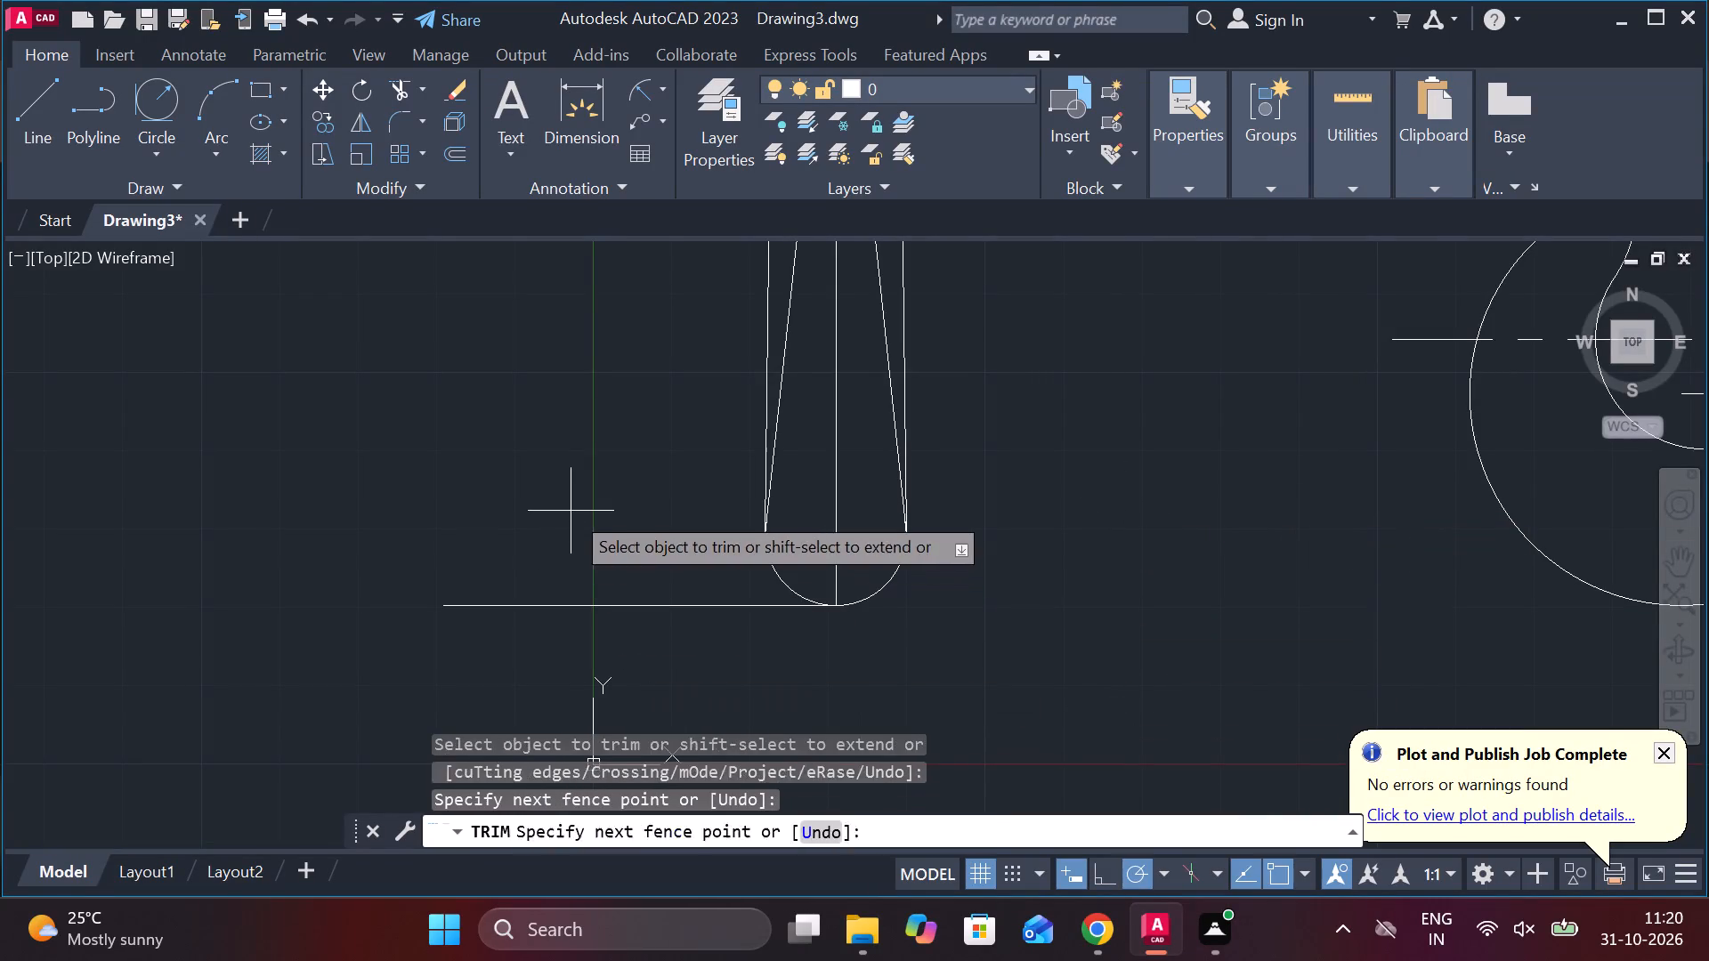
click(606, 663)
scroll(599, 512, down, 2)
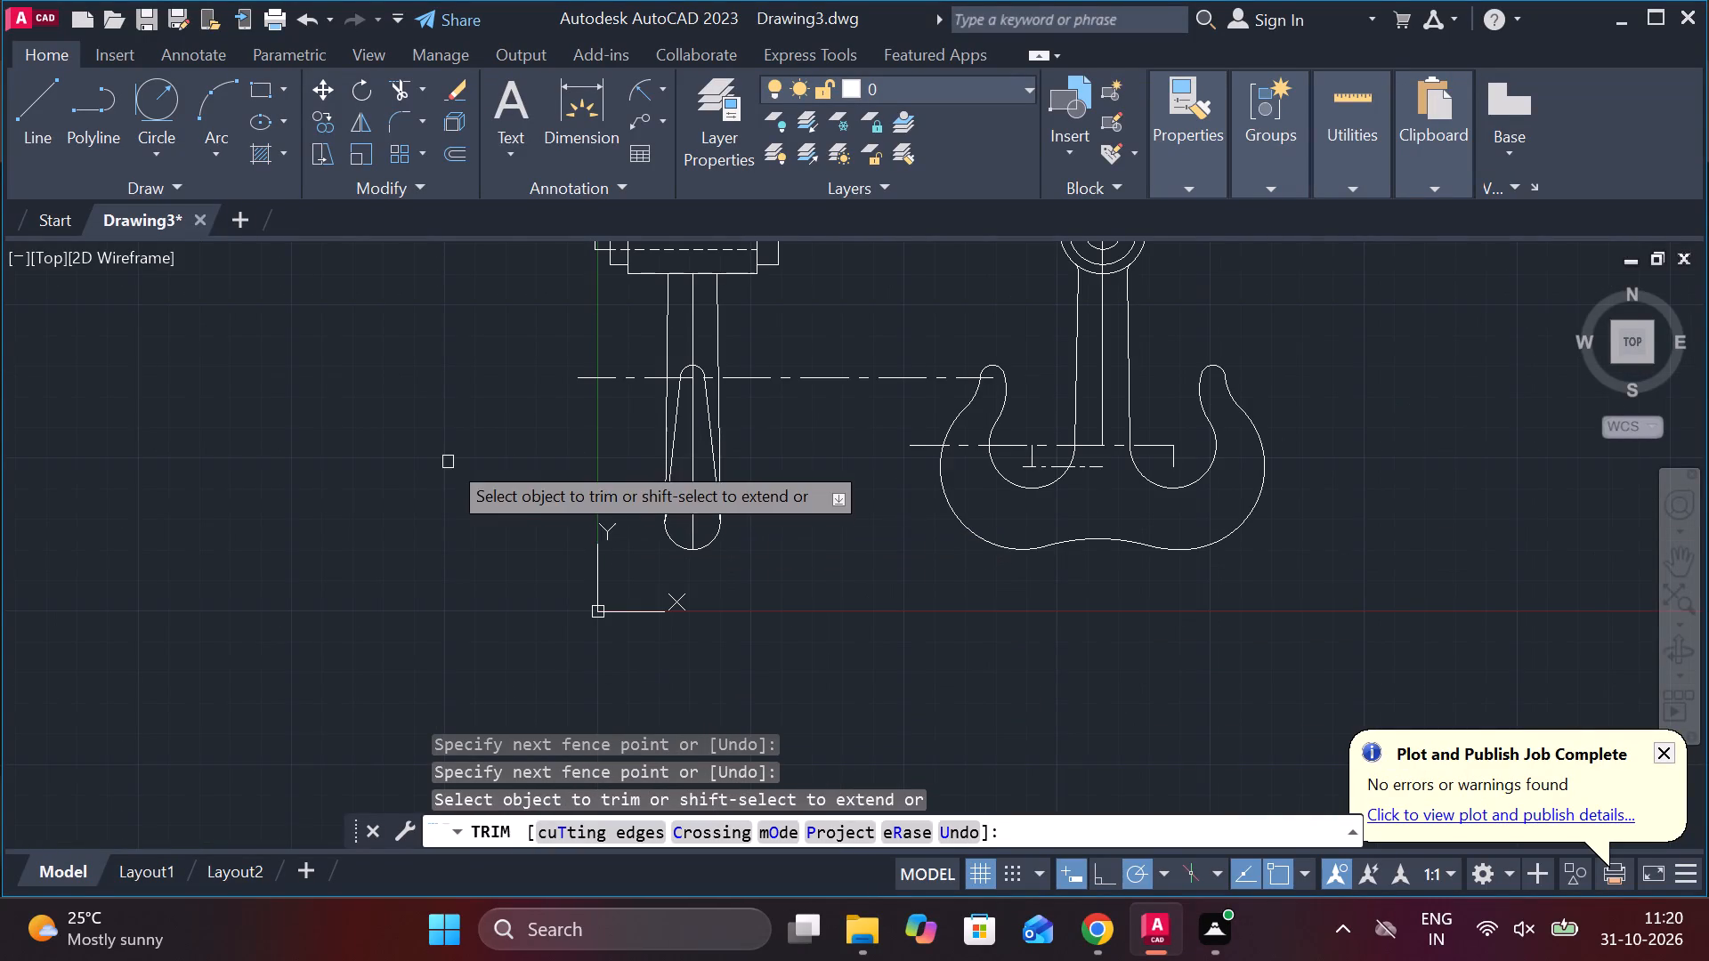
middle_drag(421, 393, 474, 648)
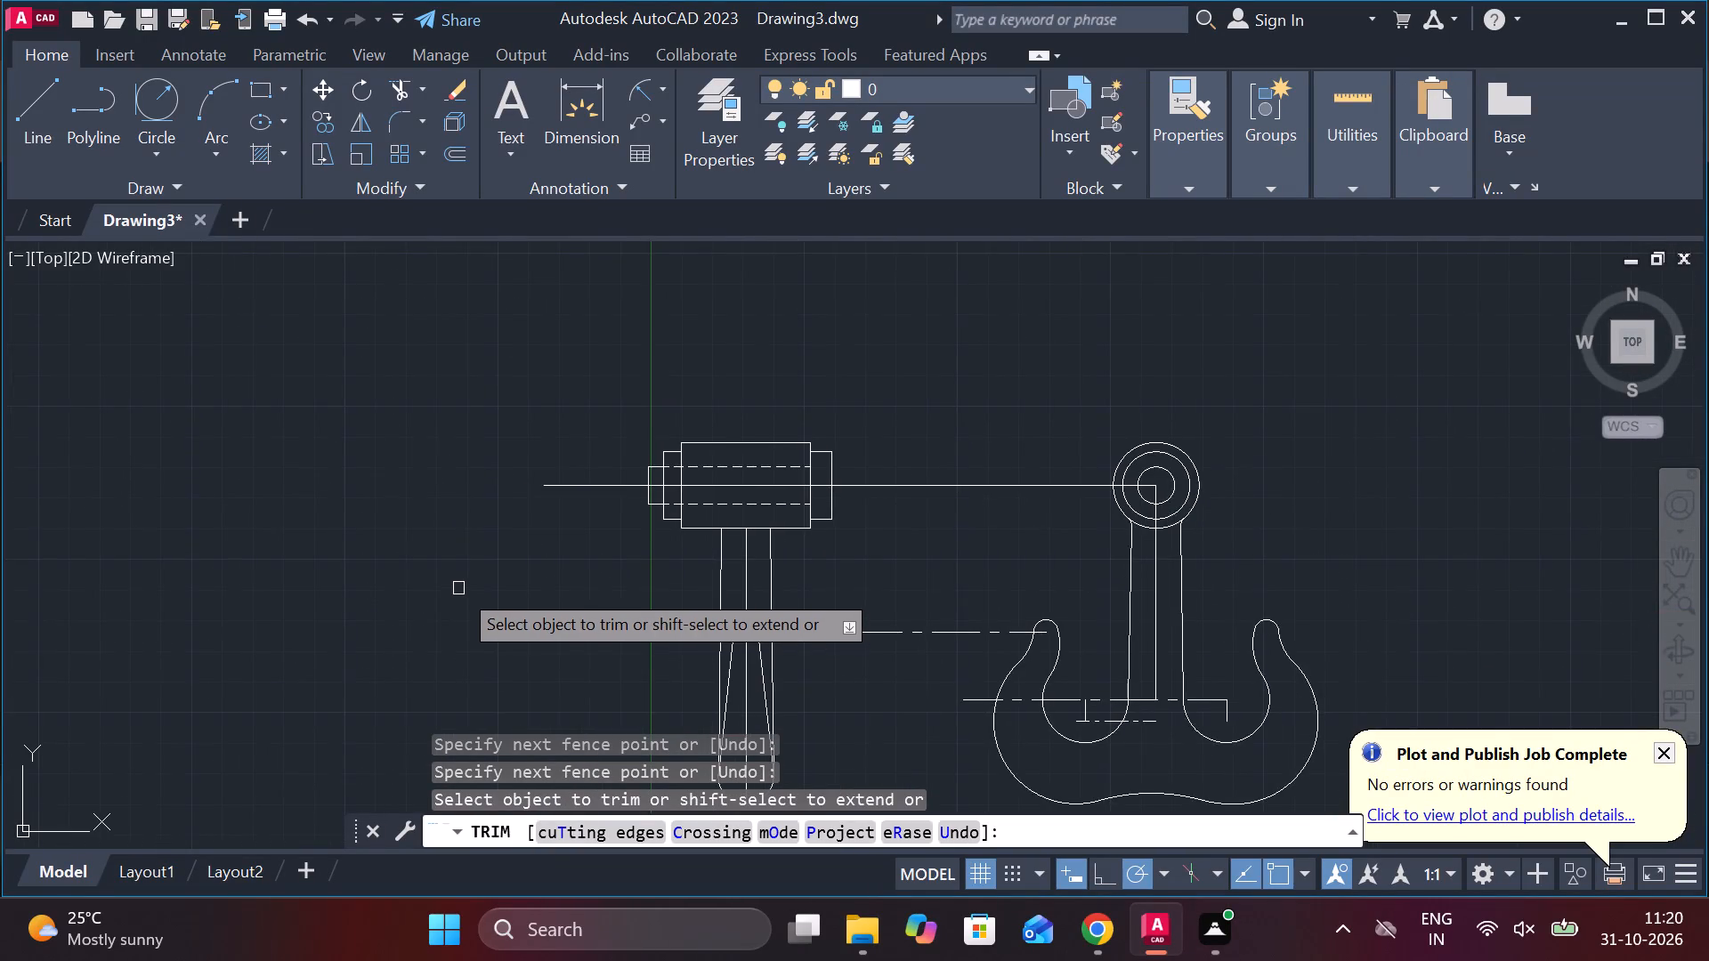
scroll(458, 586, up, 1)
key(Escape)
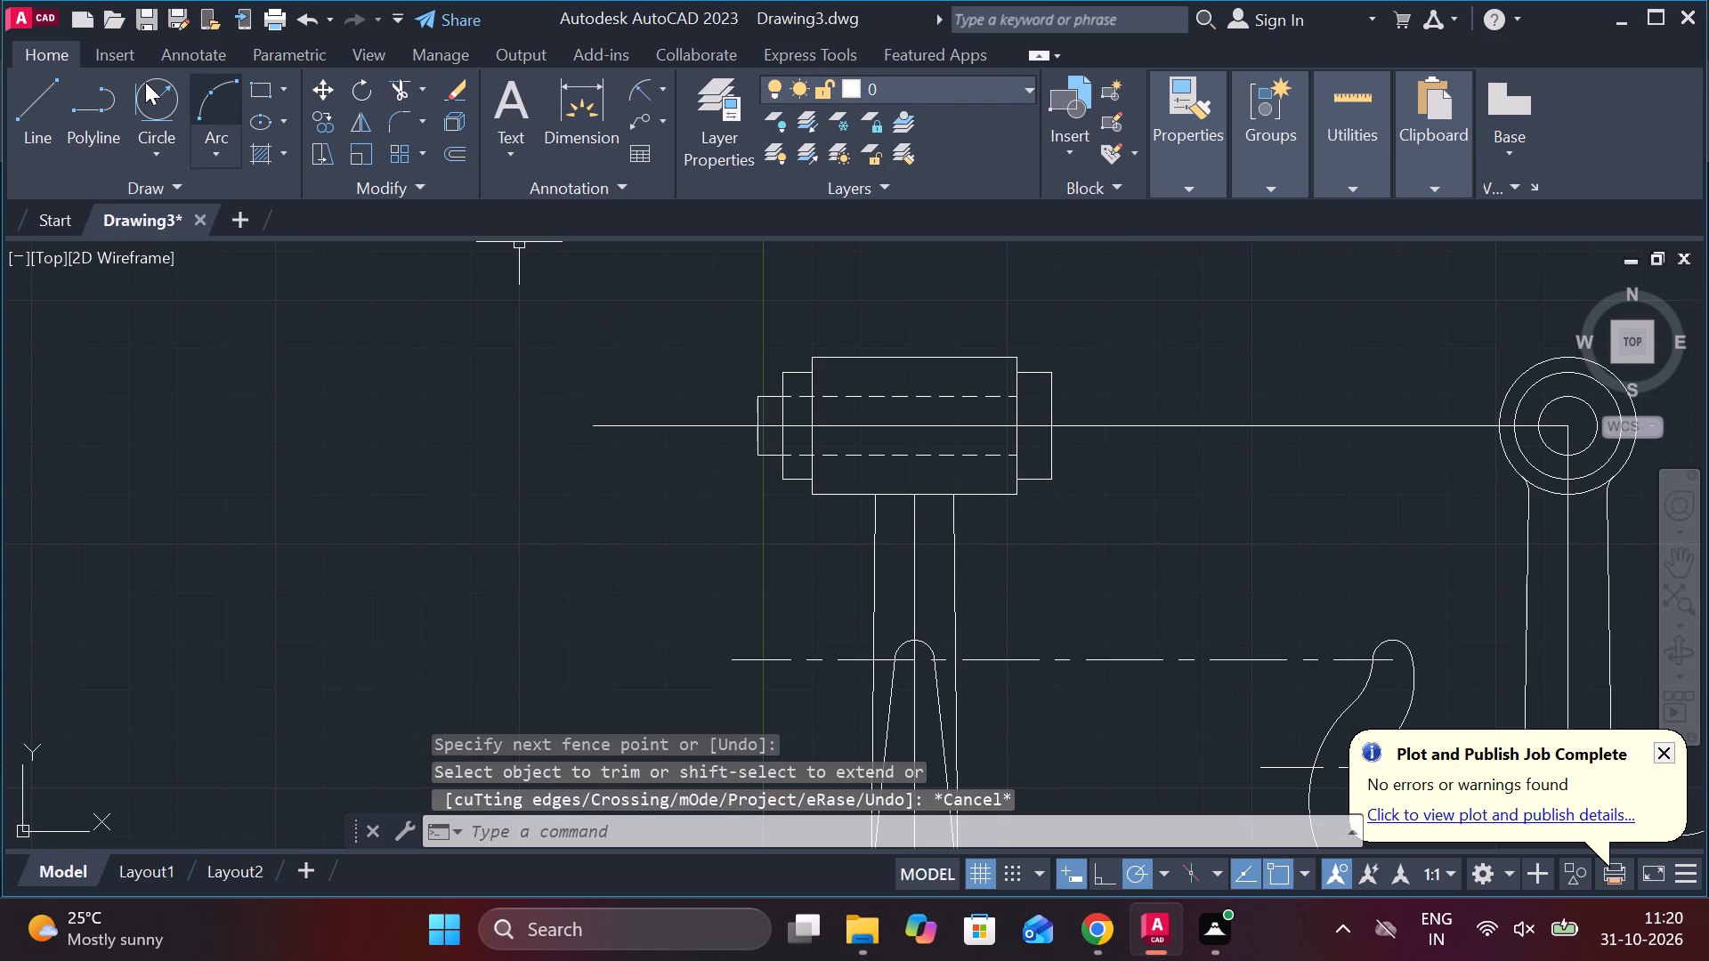
Draw a line 48 units up from the horizontal centreline between the views, continuing horizontally across above the side view's boss.
click(51, 93)
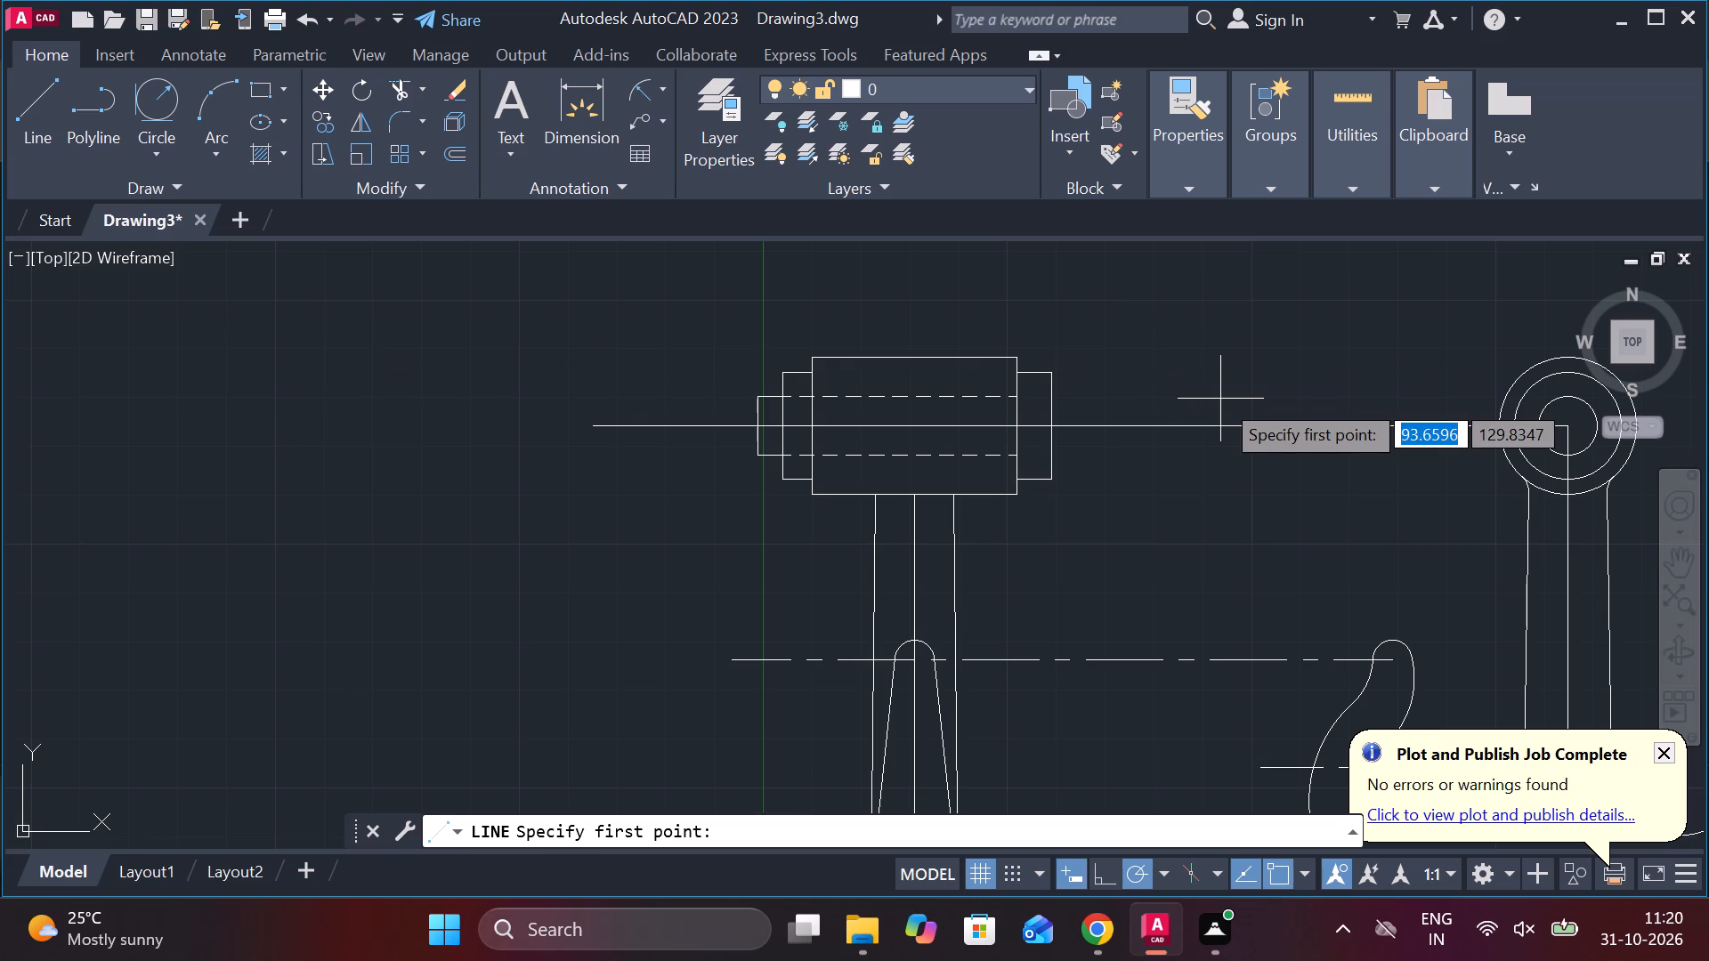
click(1136, 430)
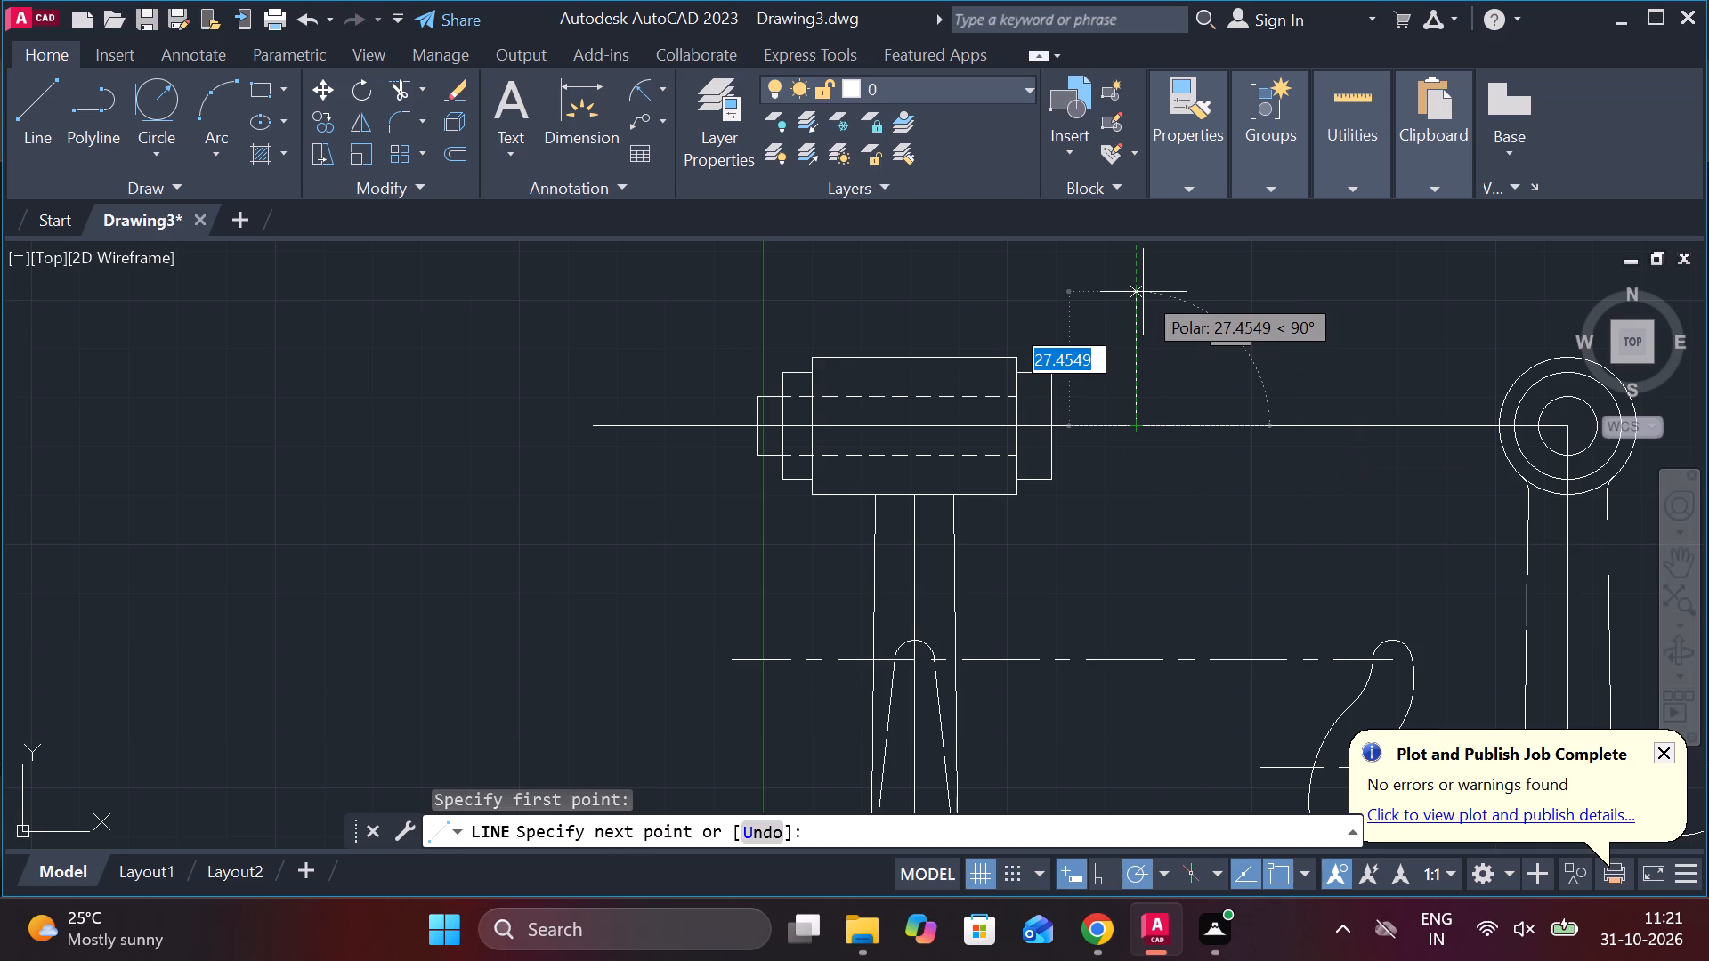
text(48)
key(Return)
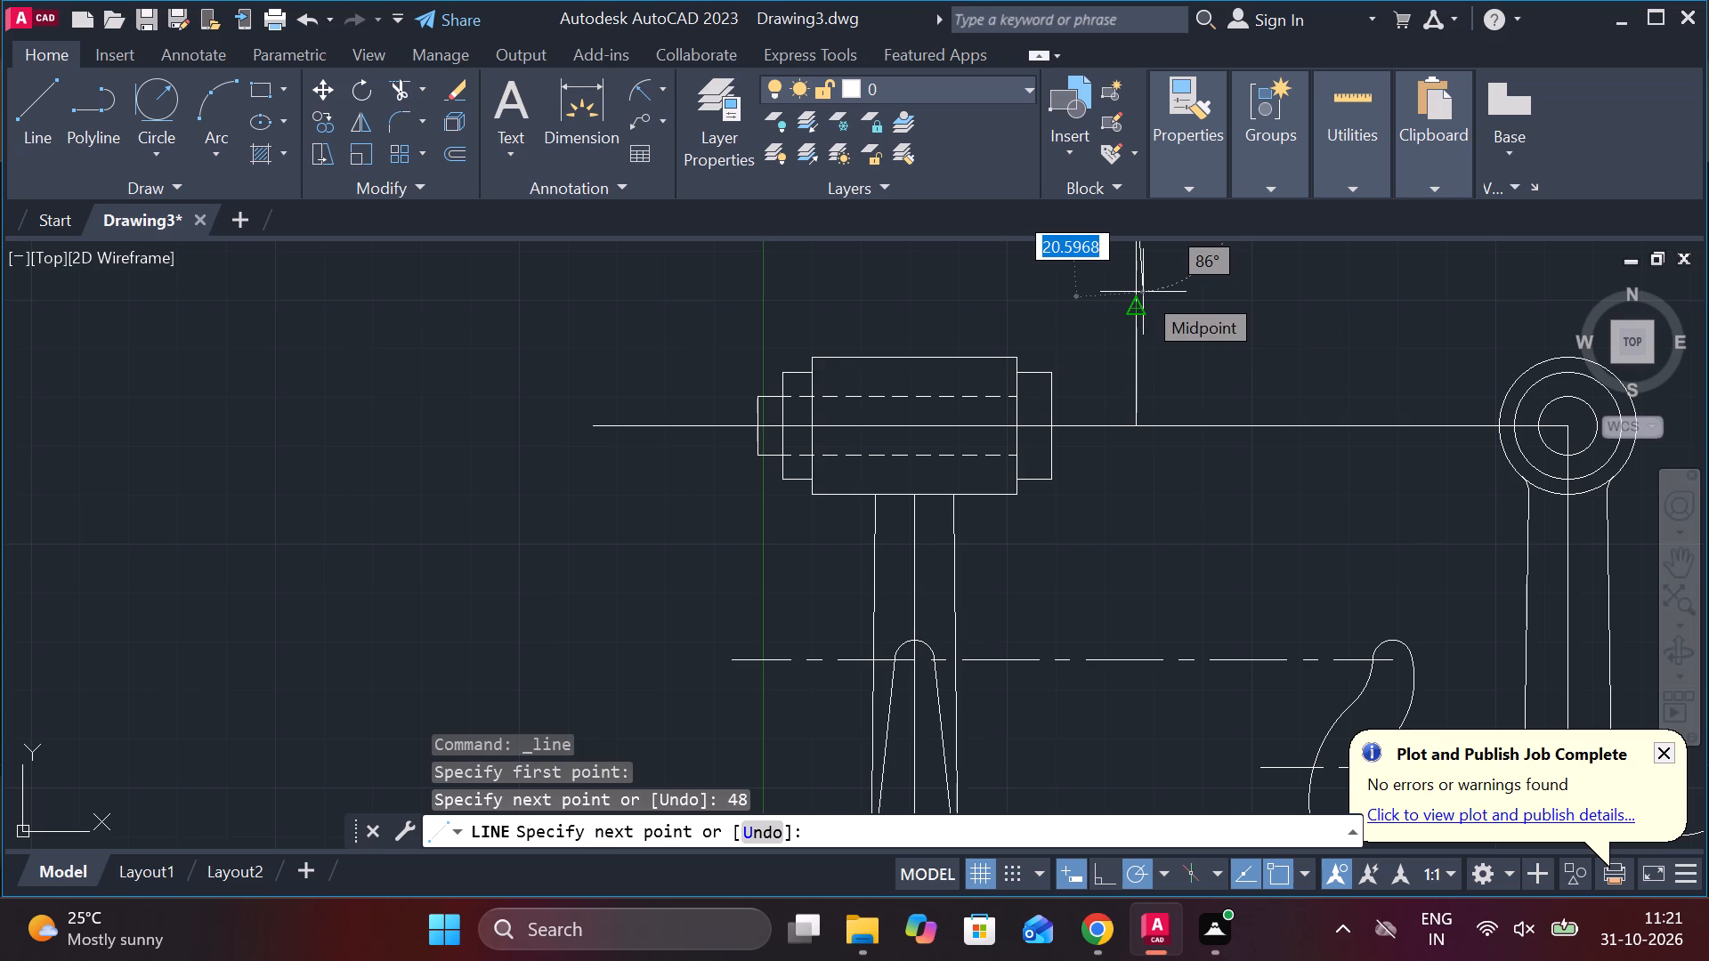
middle_drag(1073, 299, 1127, 603)
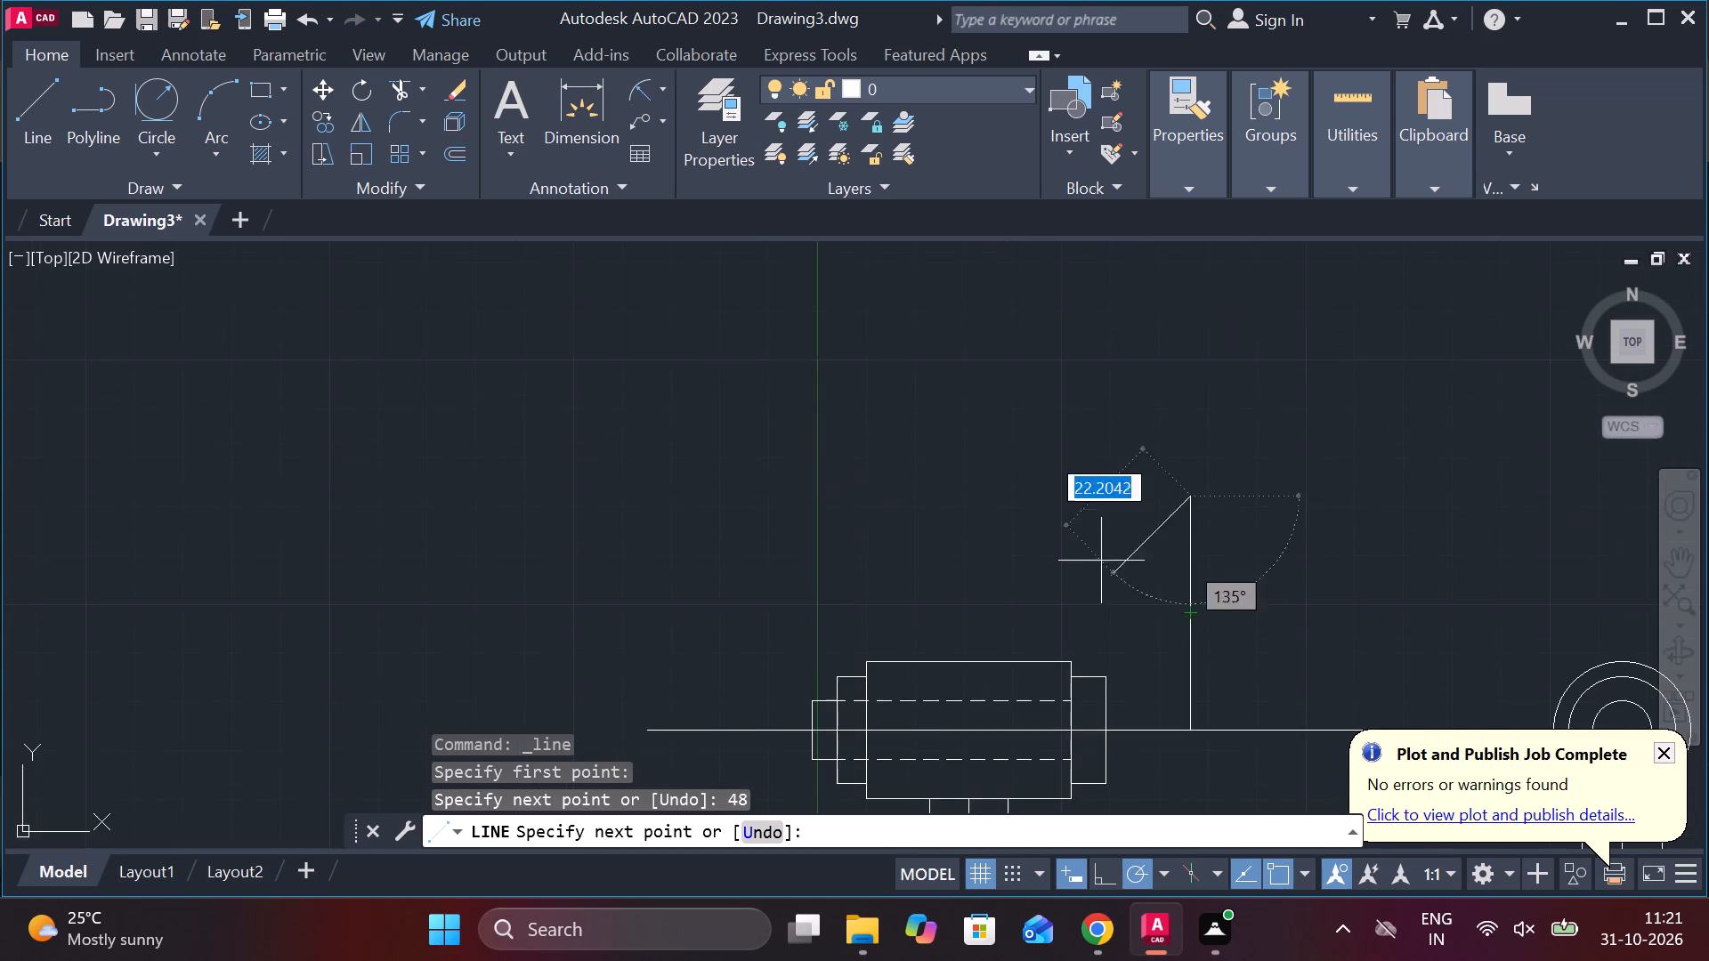
click(765, 501)
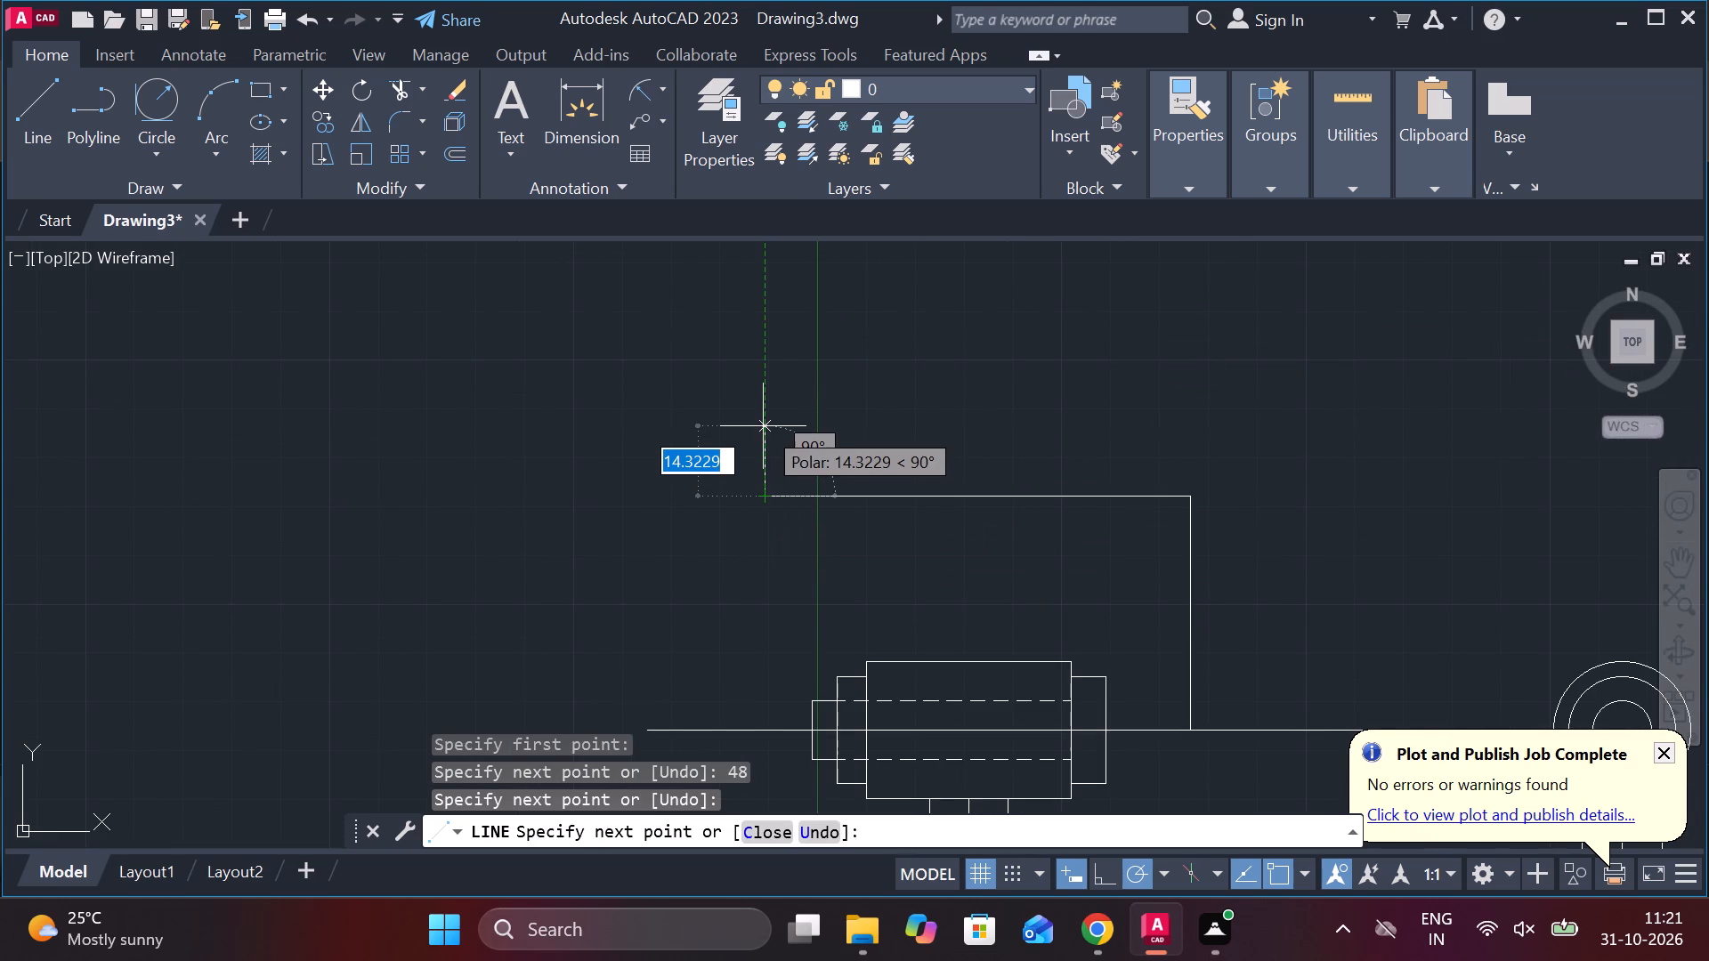
key(Escape)
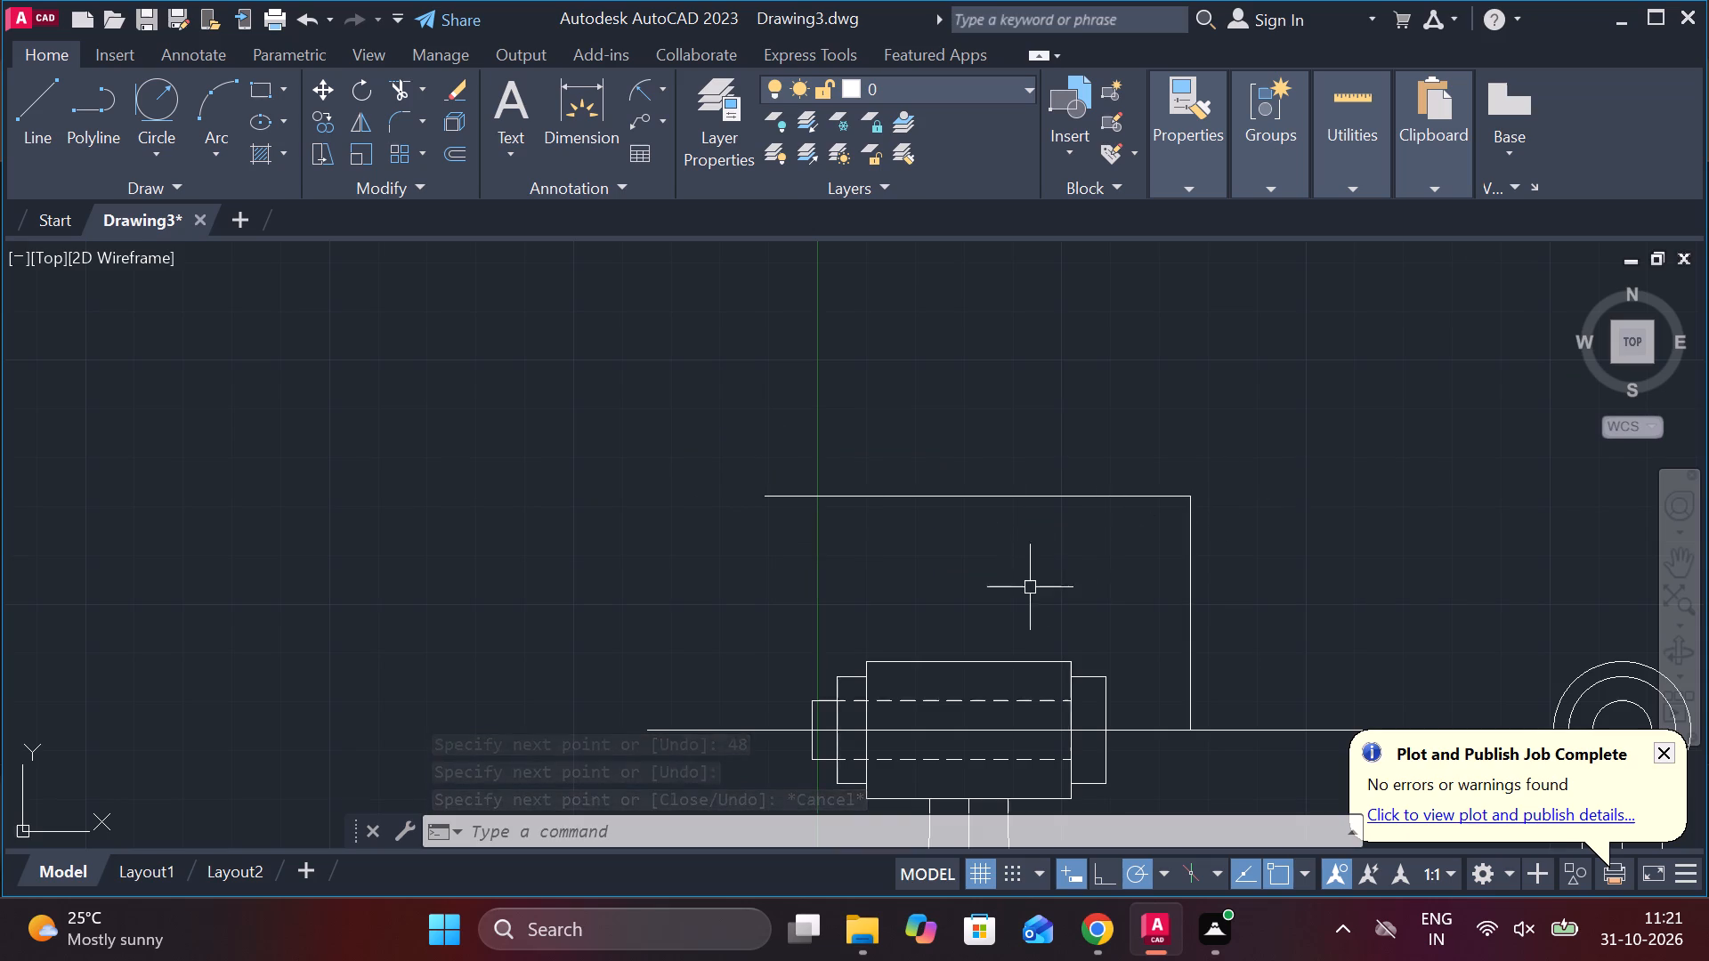
Draw a vertical line from the midpoint of the boss's top edge up to the horizontal line above it.
middle_drag(1028, 589, 992, 526)
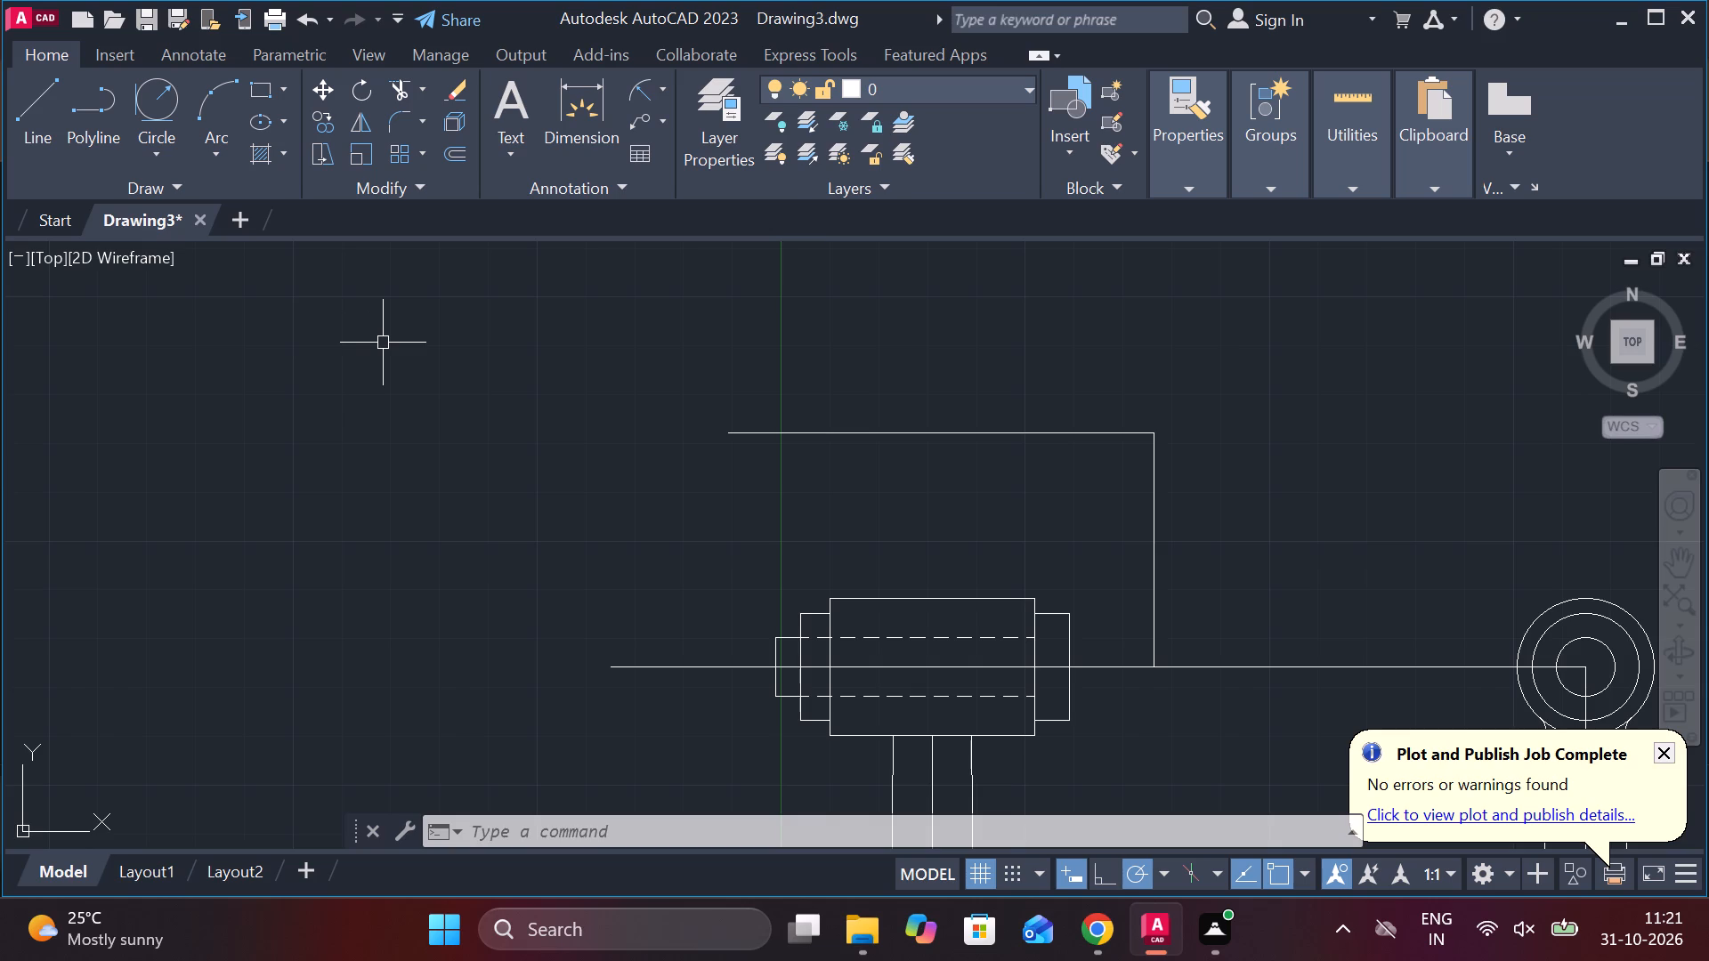
key(l)
key(Return)
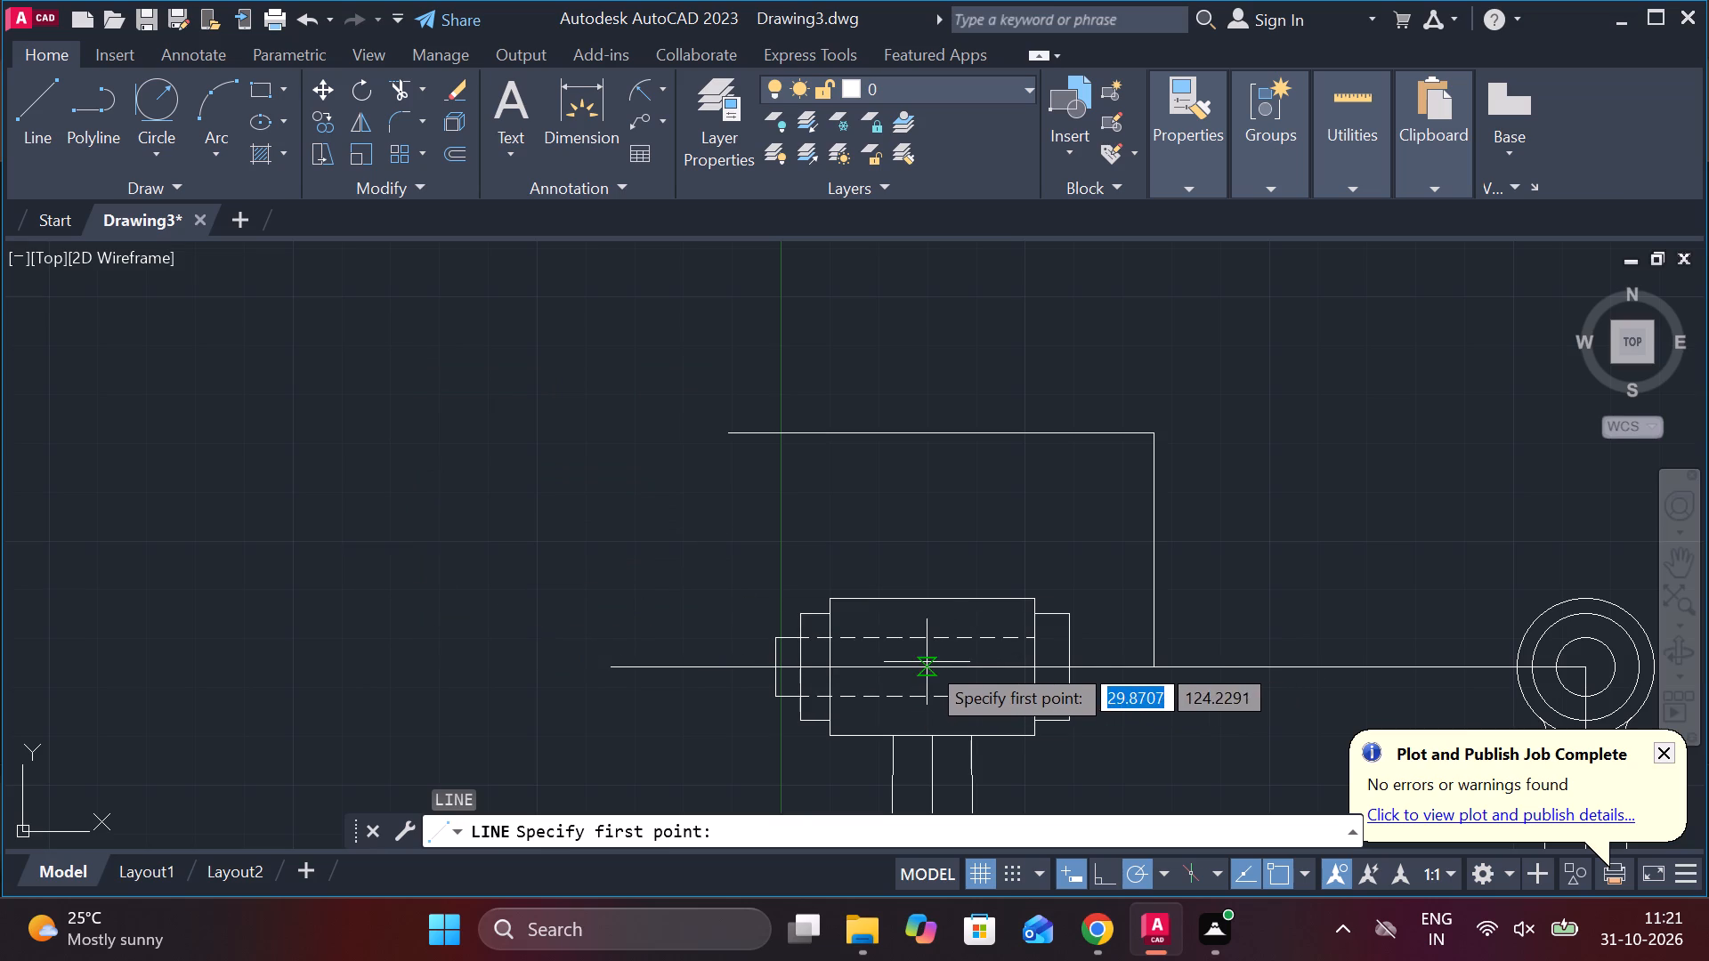
click(932, 602)
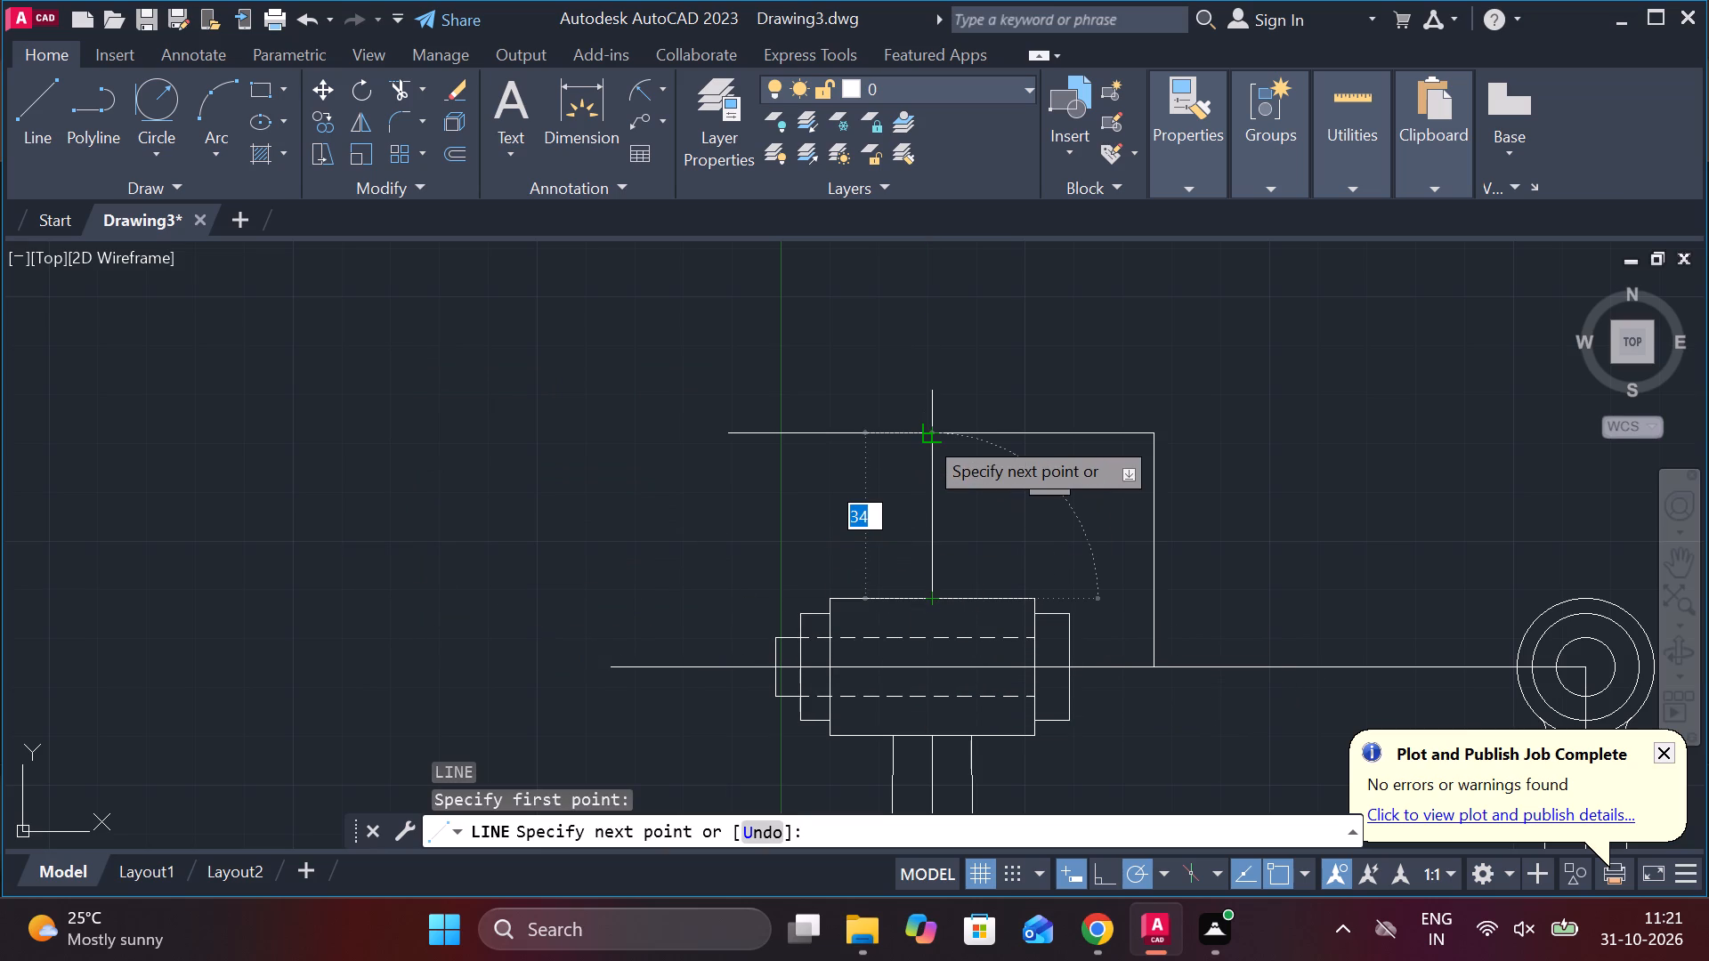
click(924, 435)
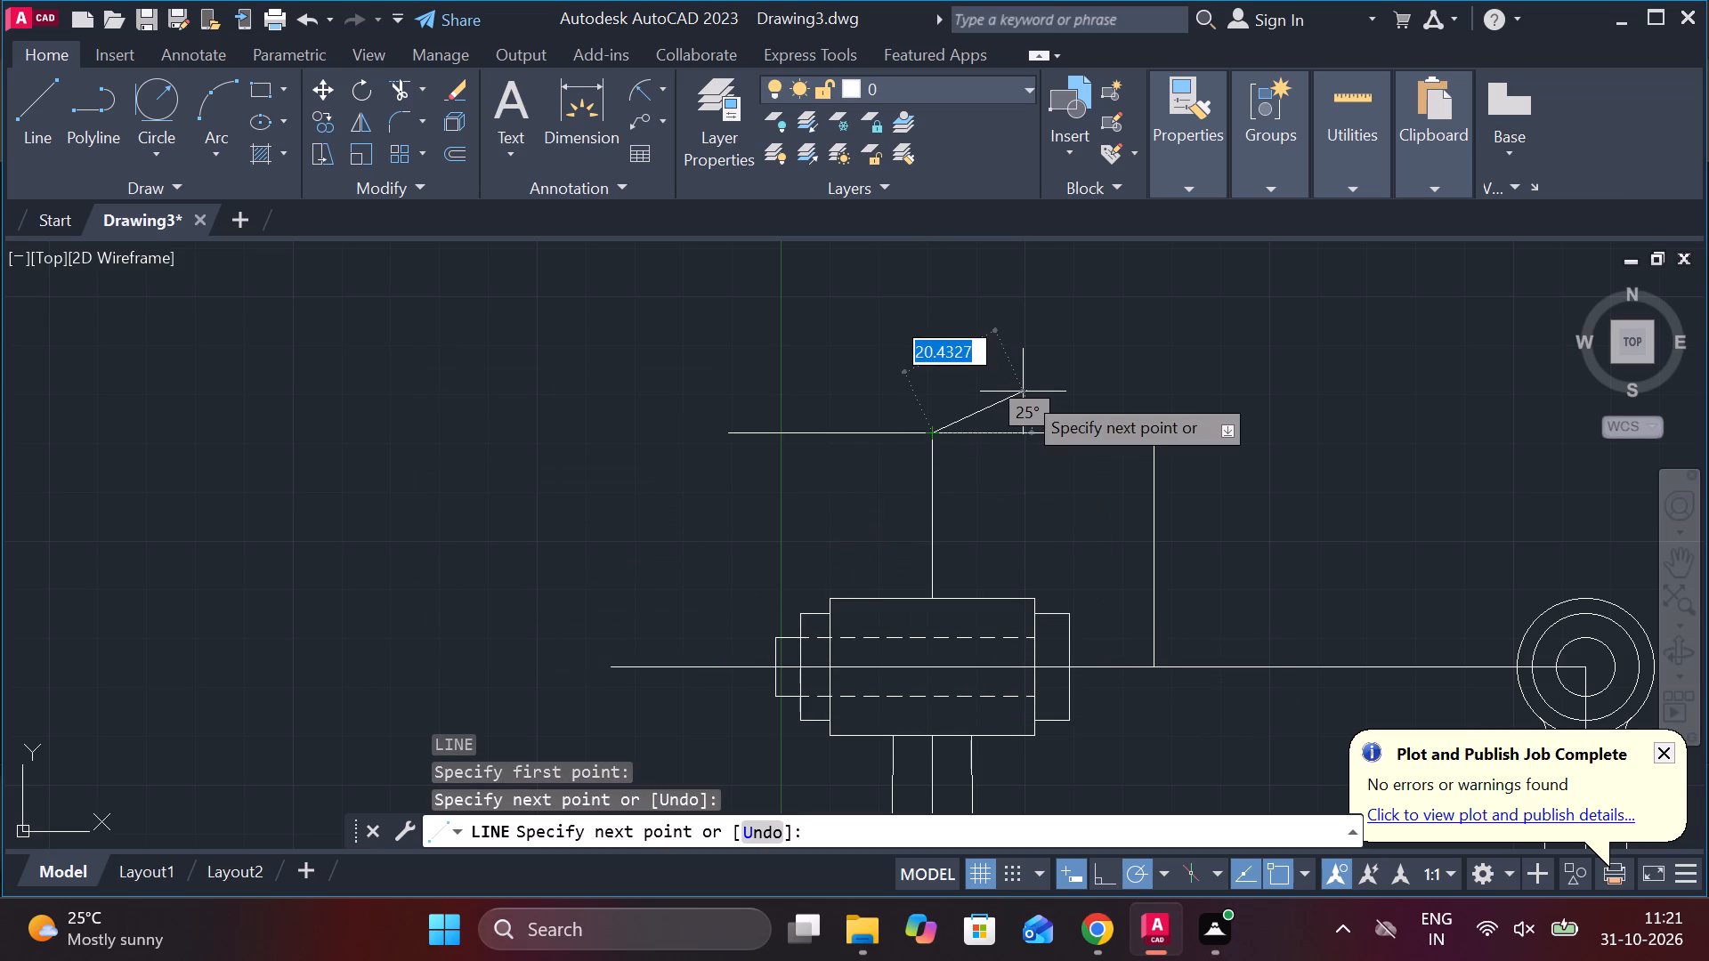
key(Escape)
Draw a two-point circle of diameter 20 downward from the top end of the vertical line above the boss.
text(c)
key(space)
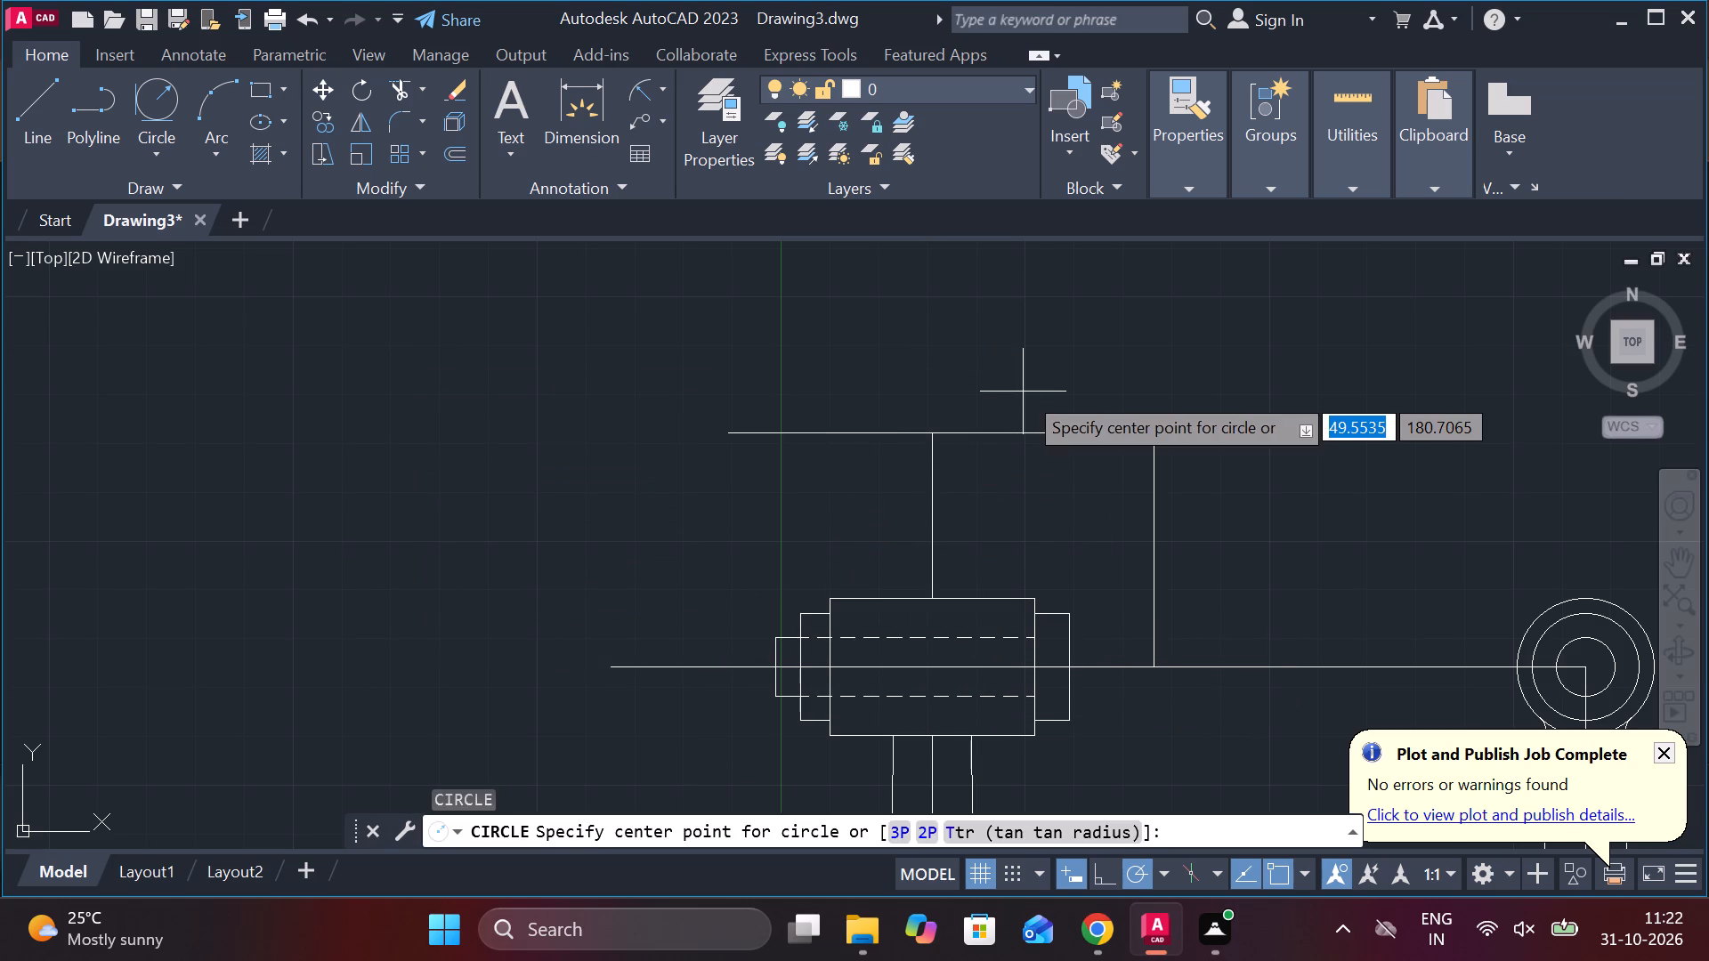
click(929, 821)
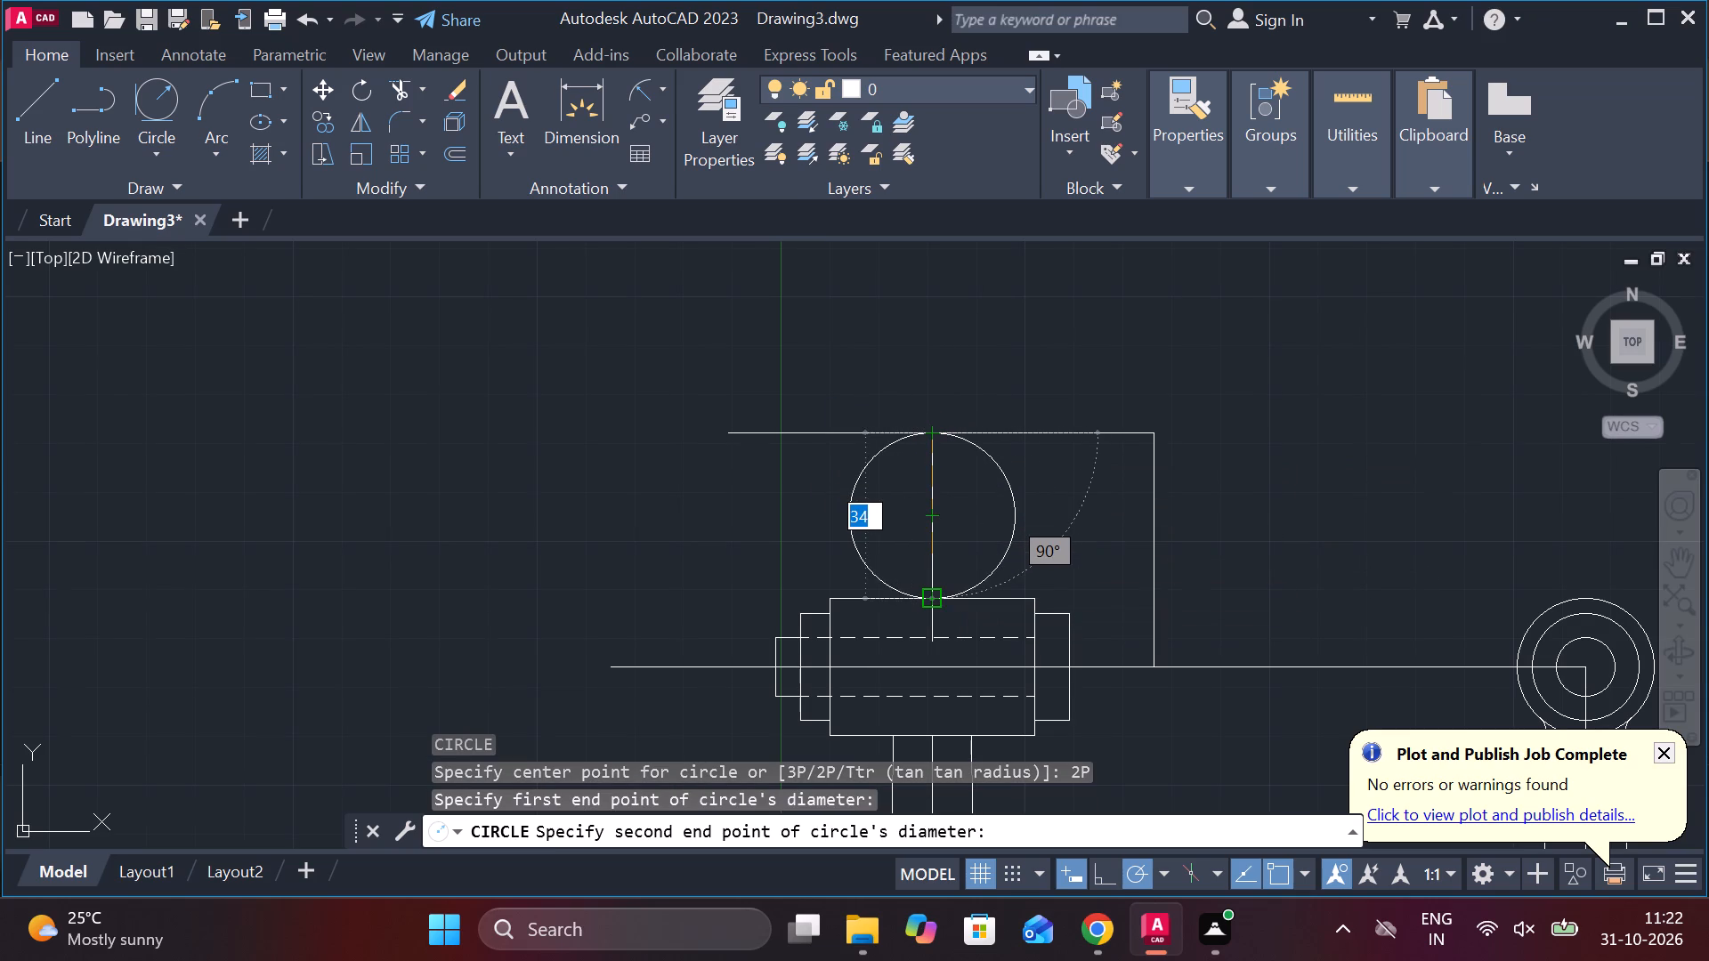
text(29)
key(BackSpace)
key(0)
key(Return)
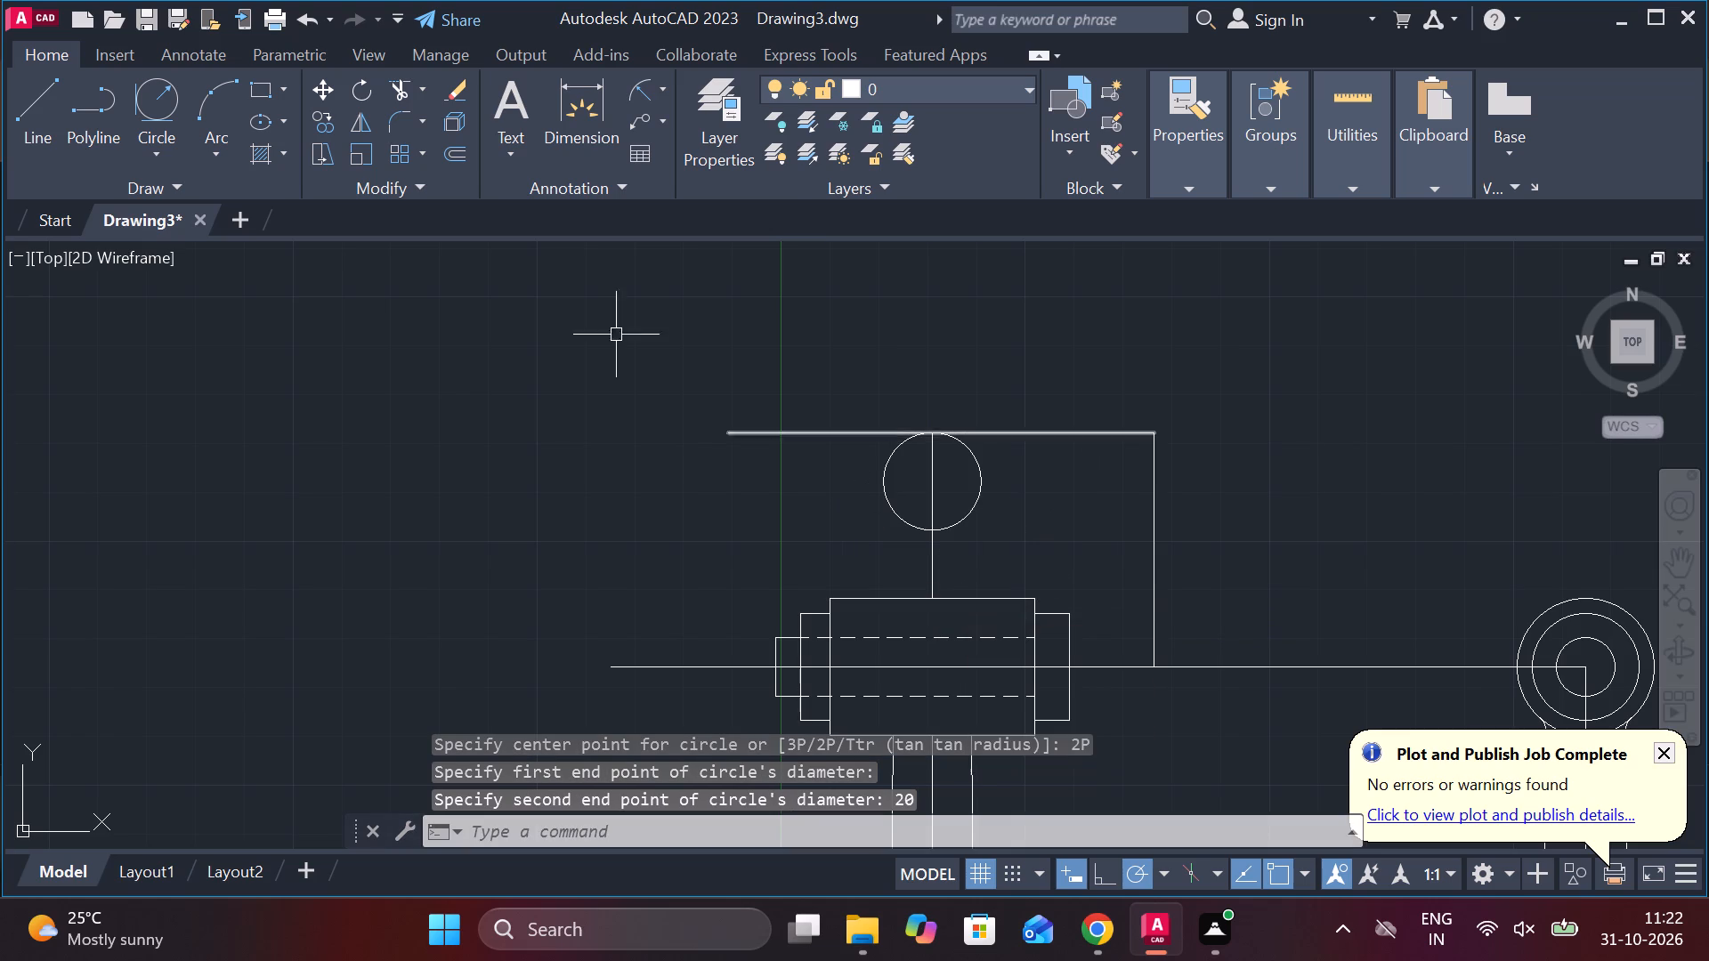
Check the new circle's diameter with a diameter dimension, without placing it.
click(664, 86)
click(692, 411)
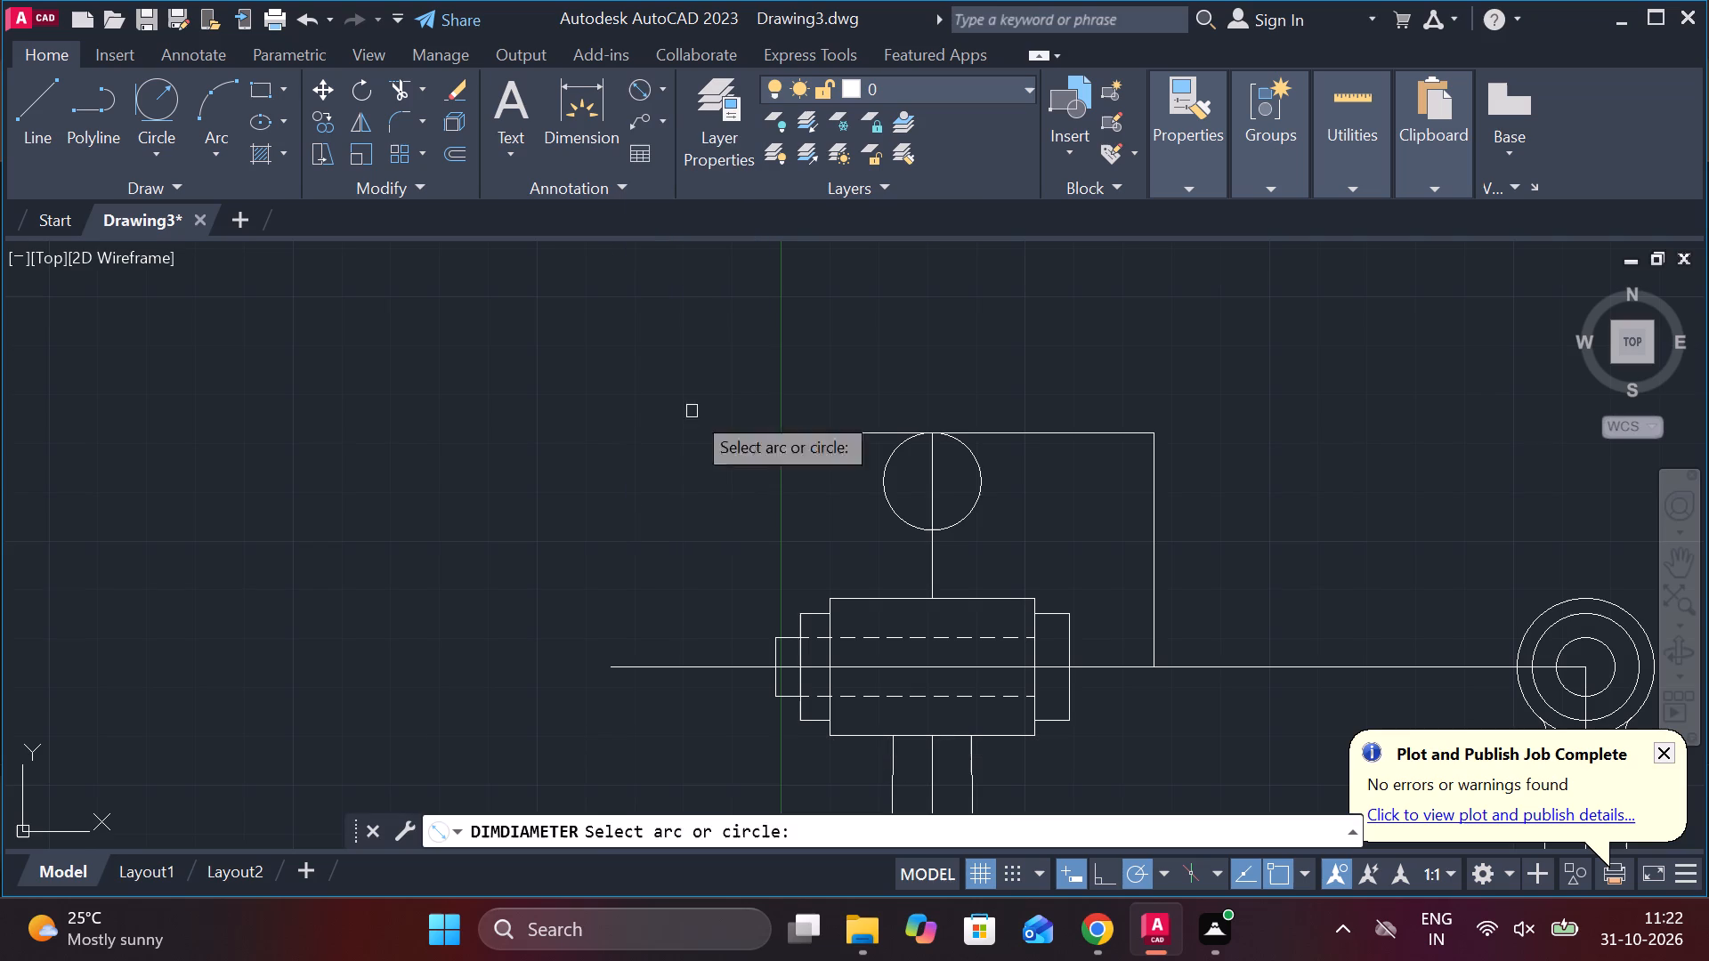
click(979, 509)
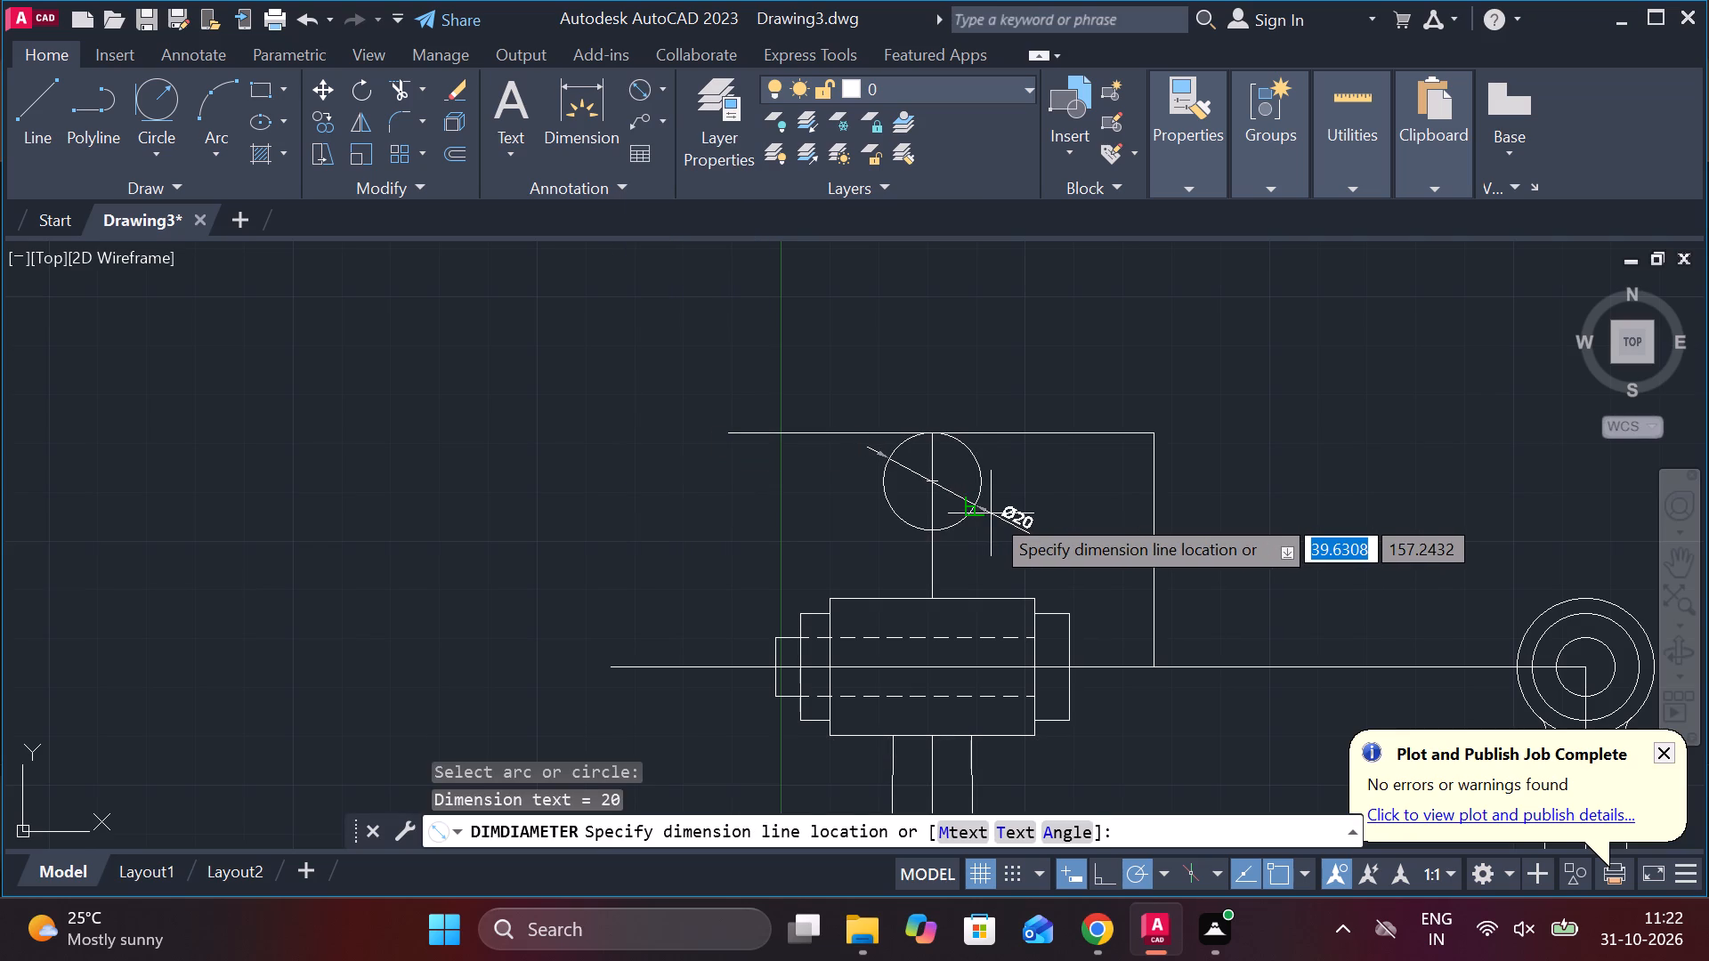
key(Escape)
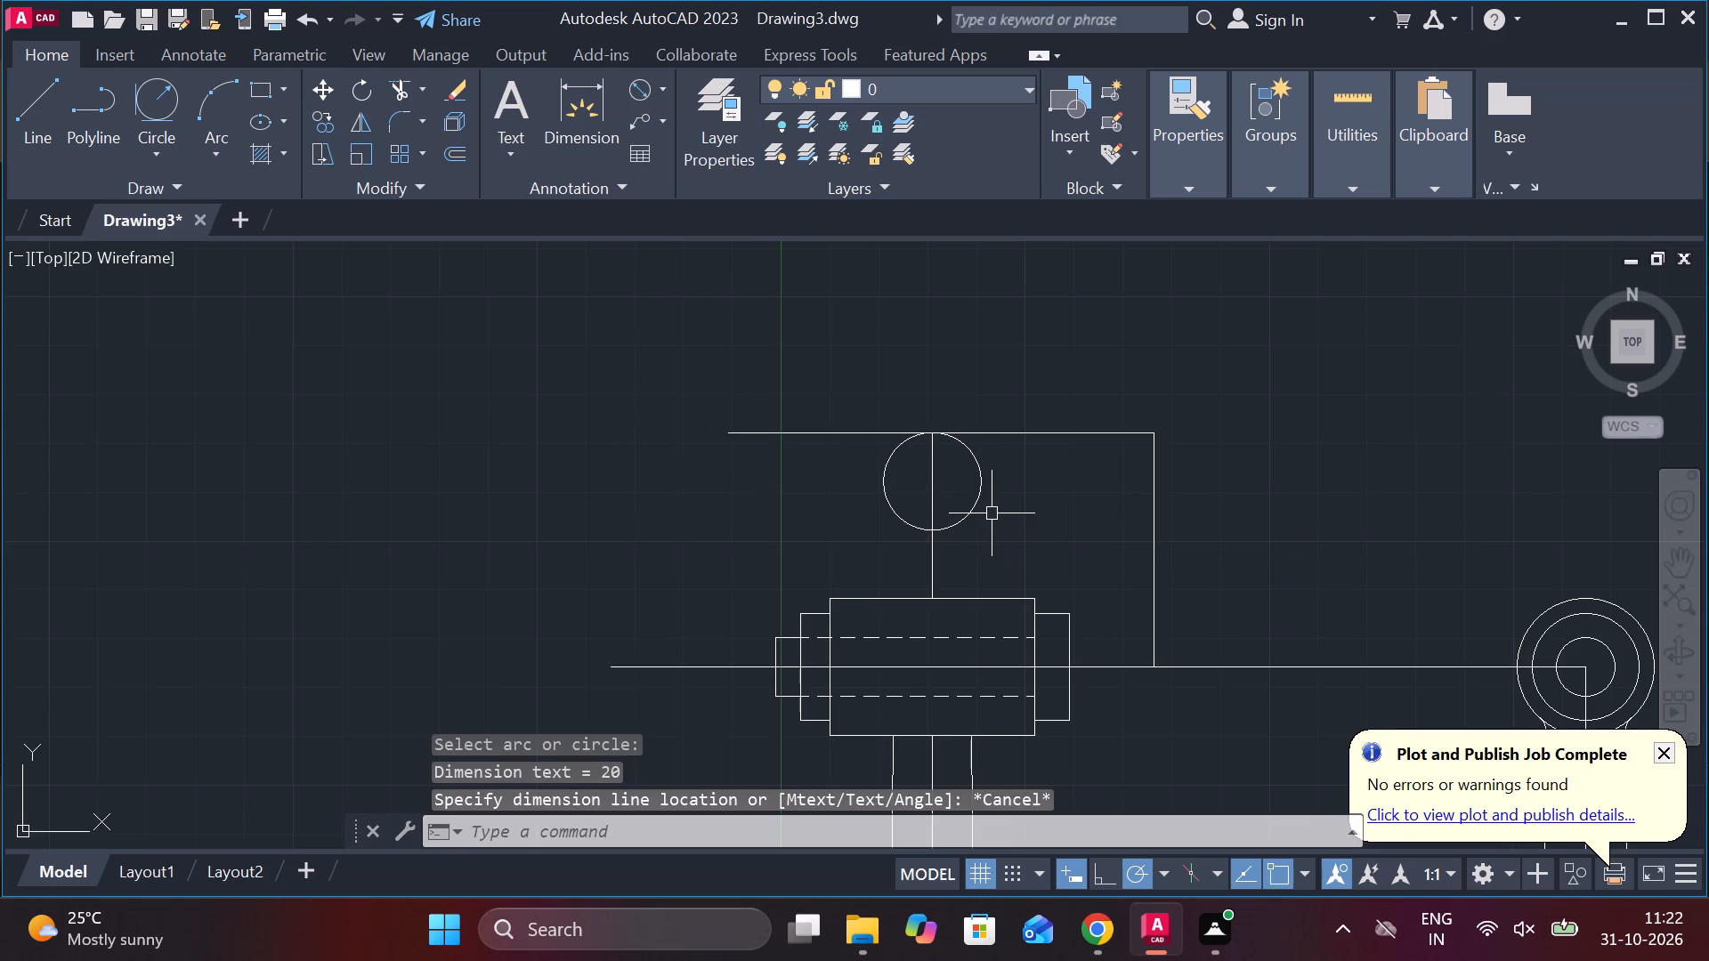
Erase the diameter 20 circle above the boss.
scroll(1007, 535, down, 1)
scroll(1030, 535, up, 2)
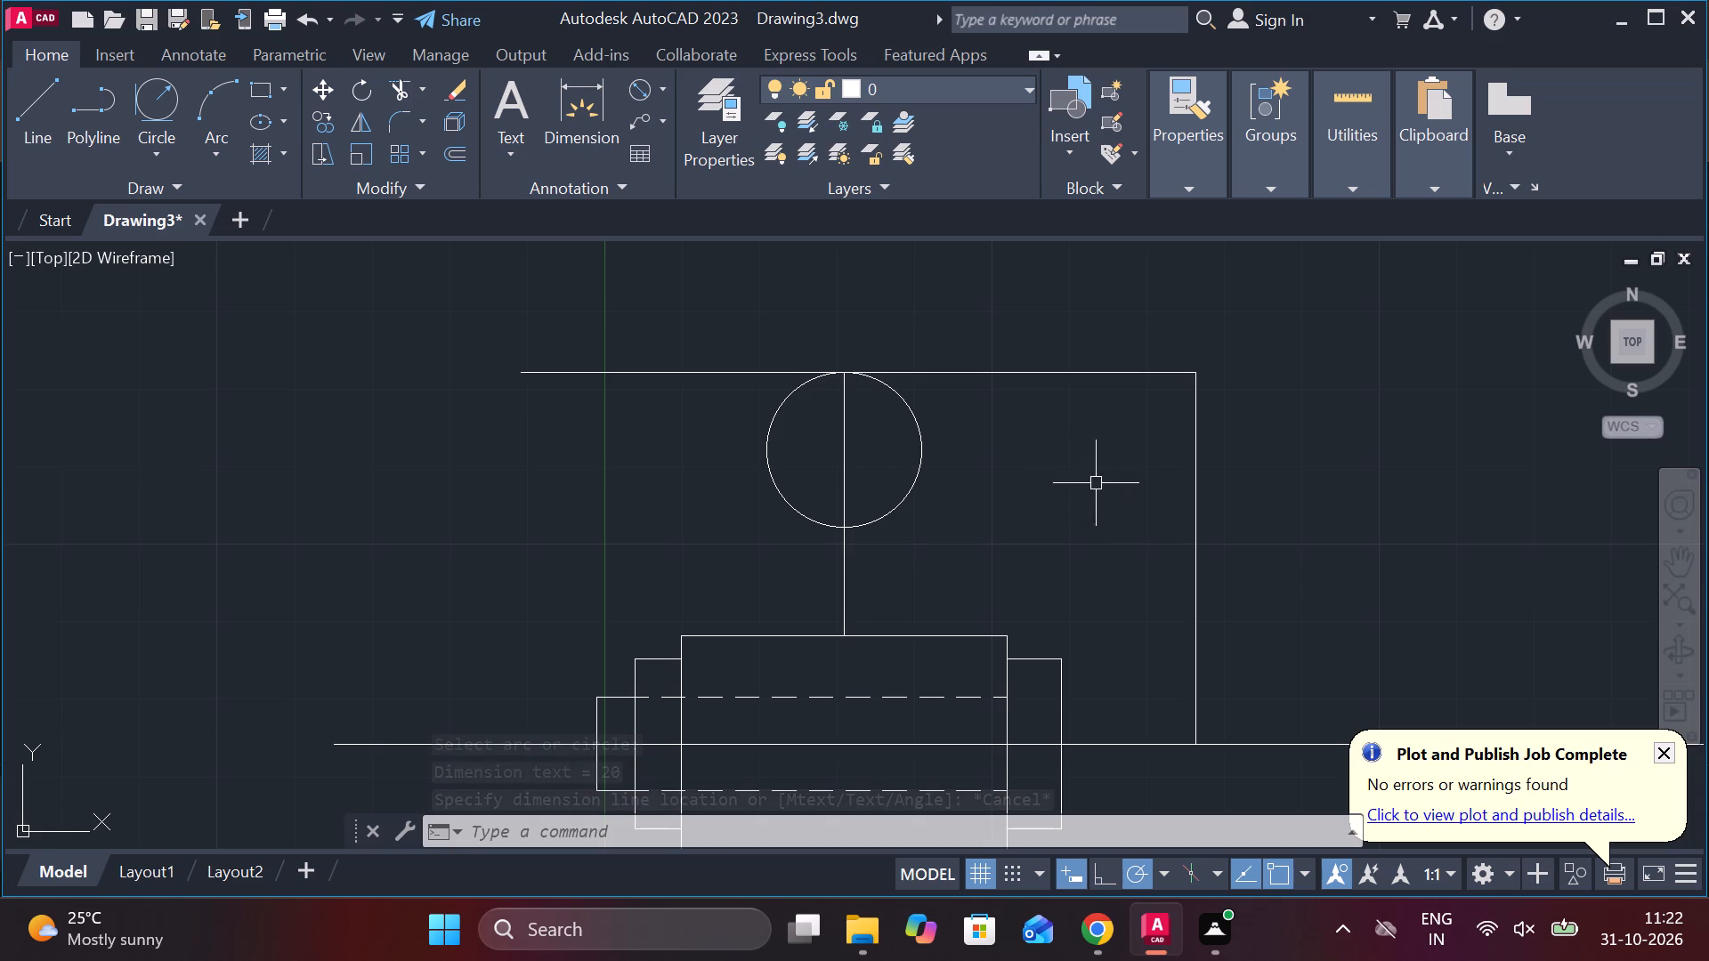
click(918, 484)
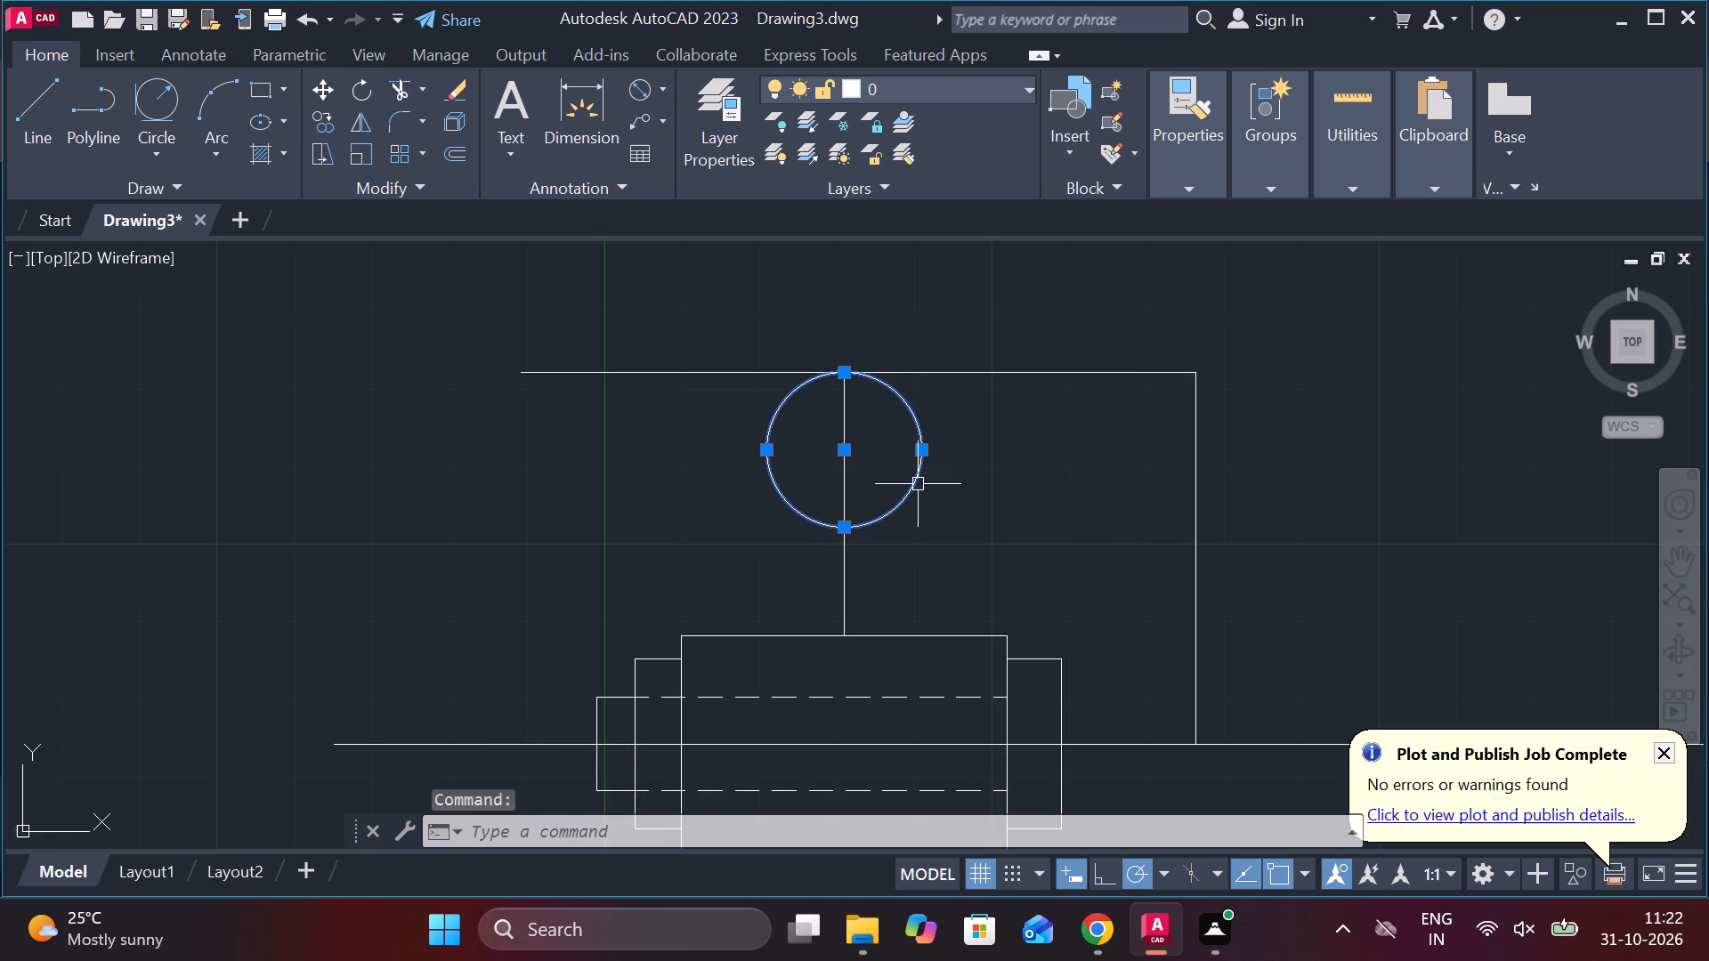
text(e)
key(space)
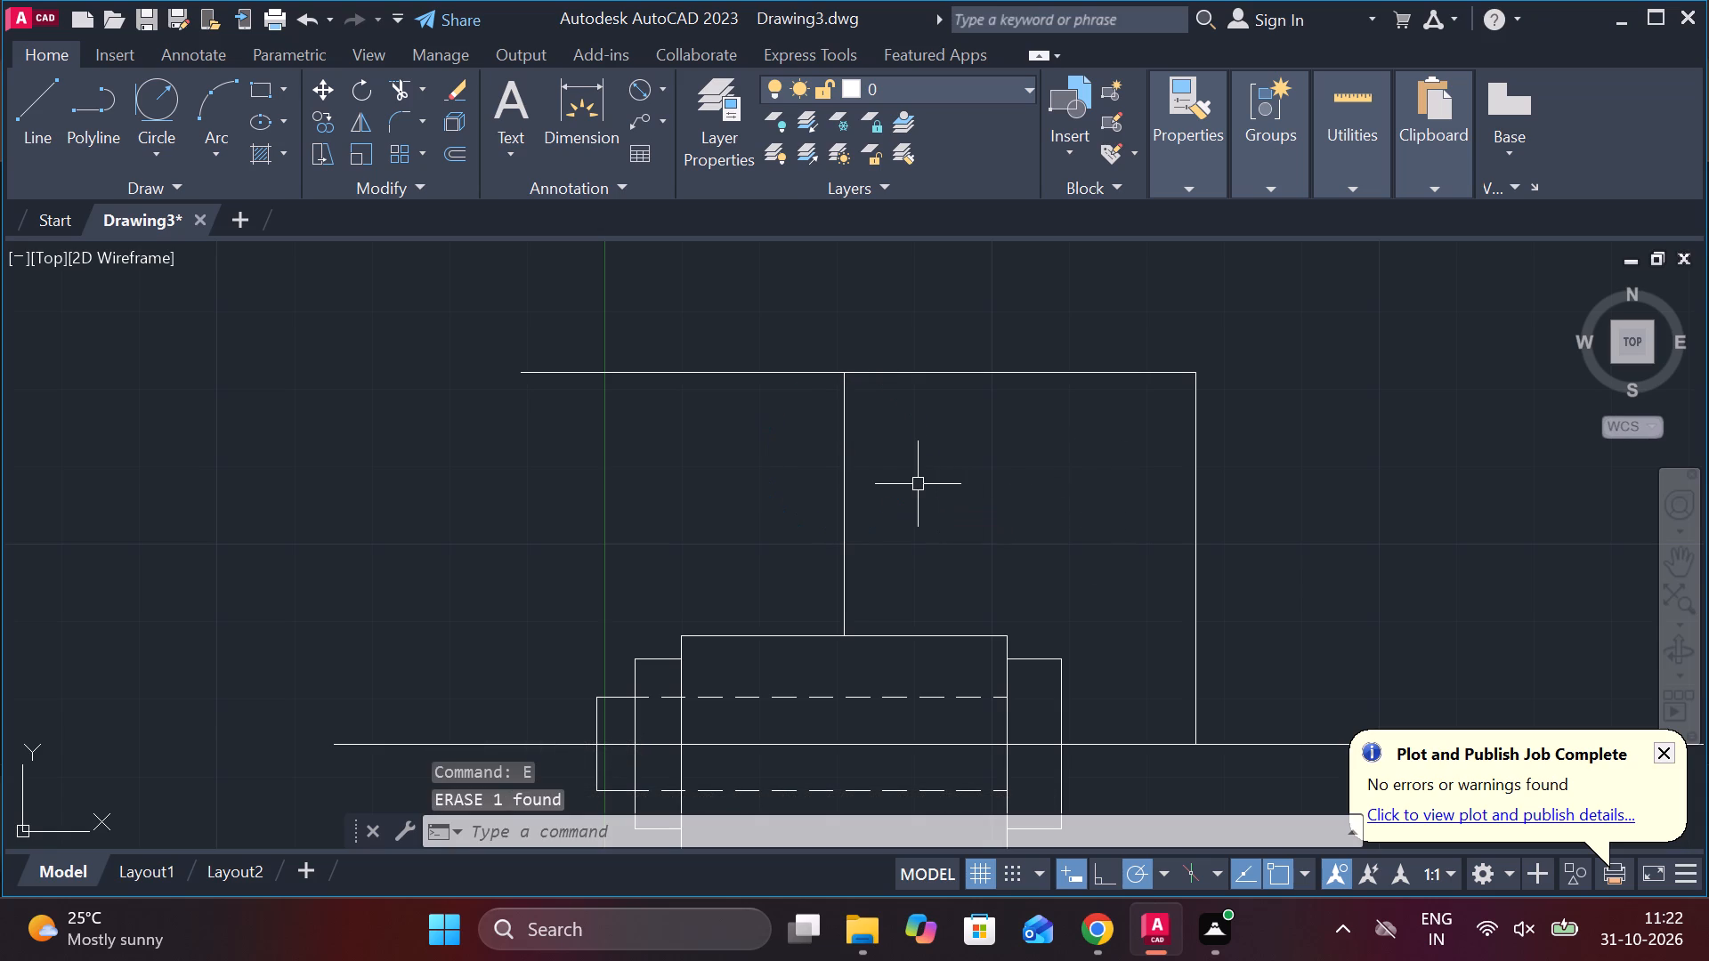
Draw a two-point circle of diameter 10 downward from the top end of the vertical line above the boss.
text(c)
key(space)
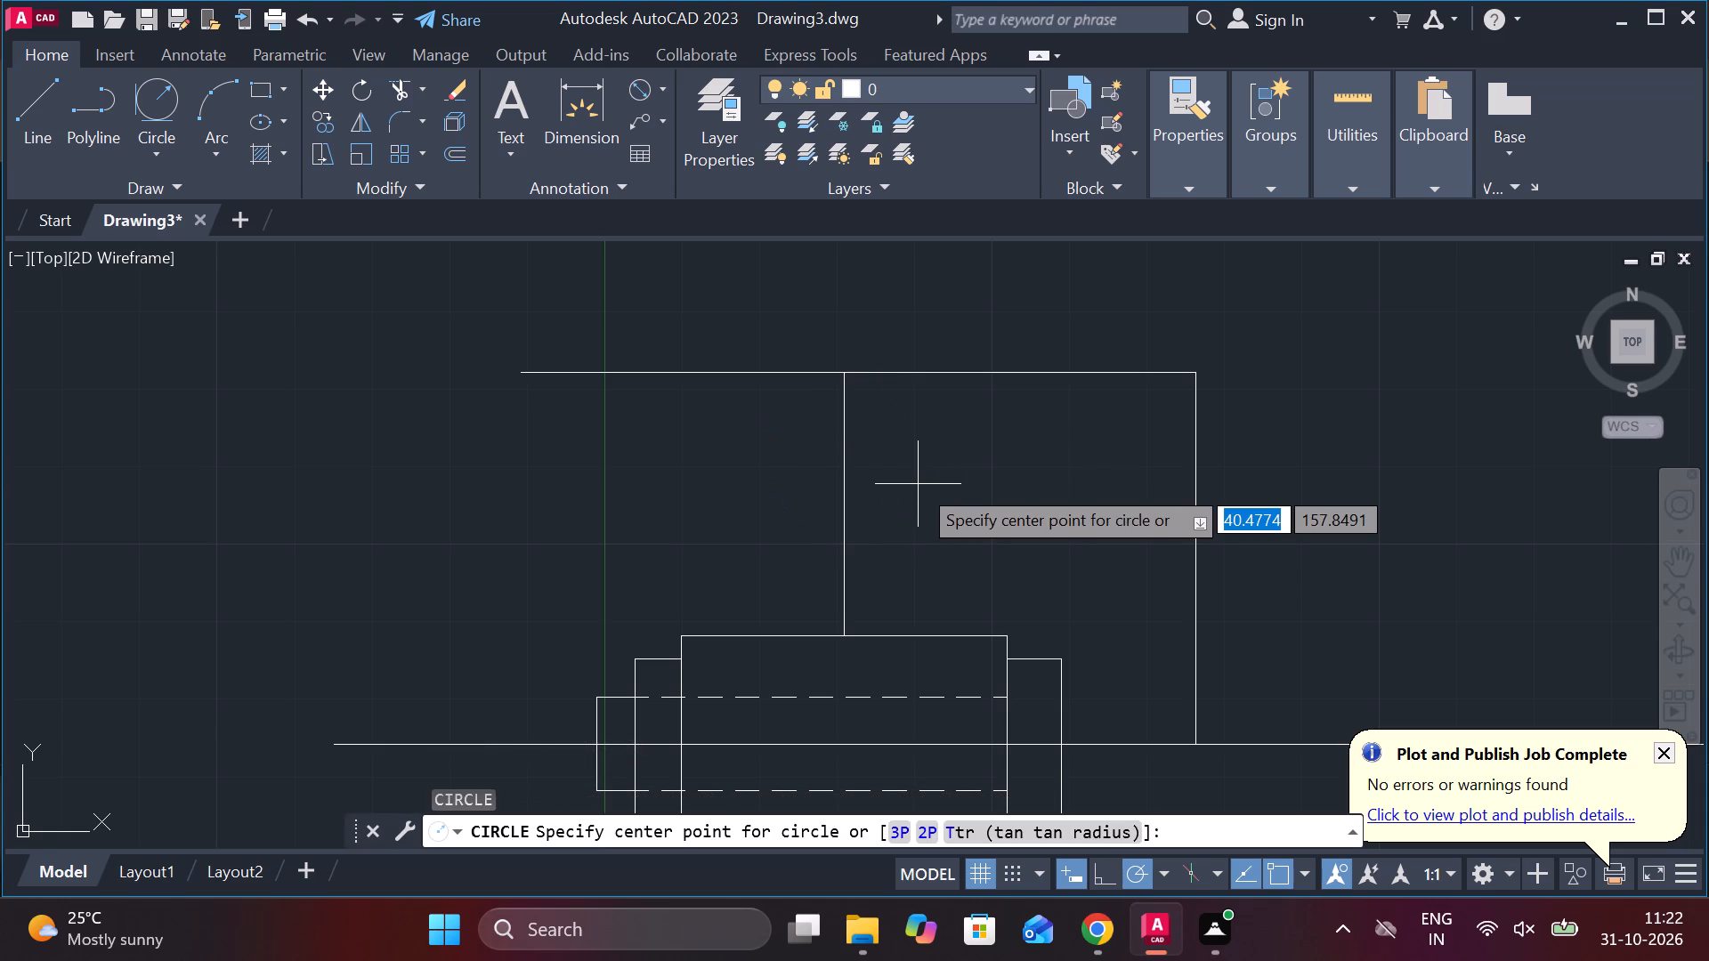
click(928, 834)
click(849, 369)
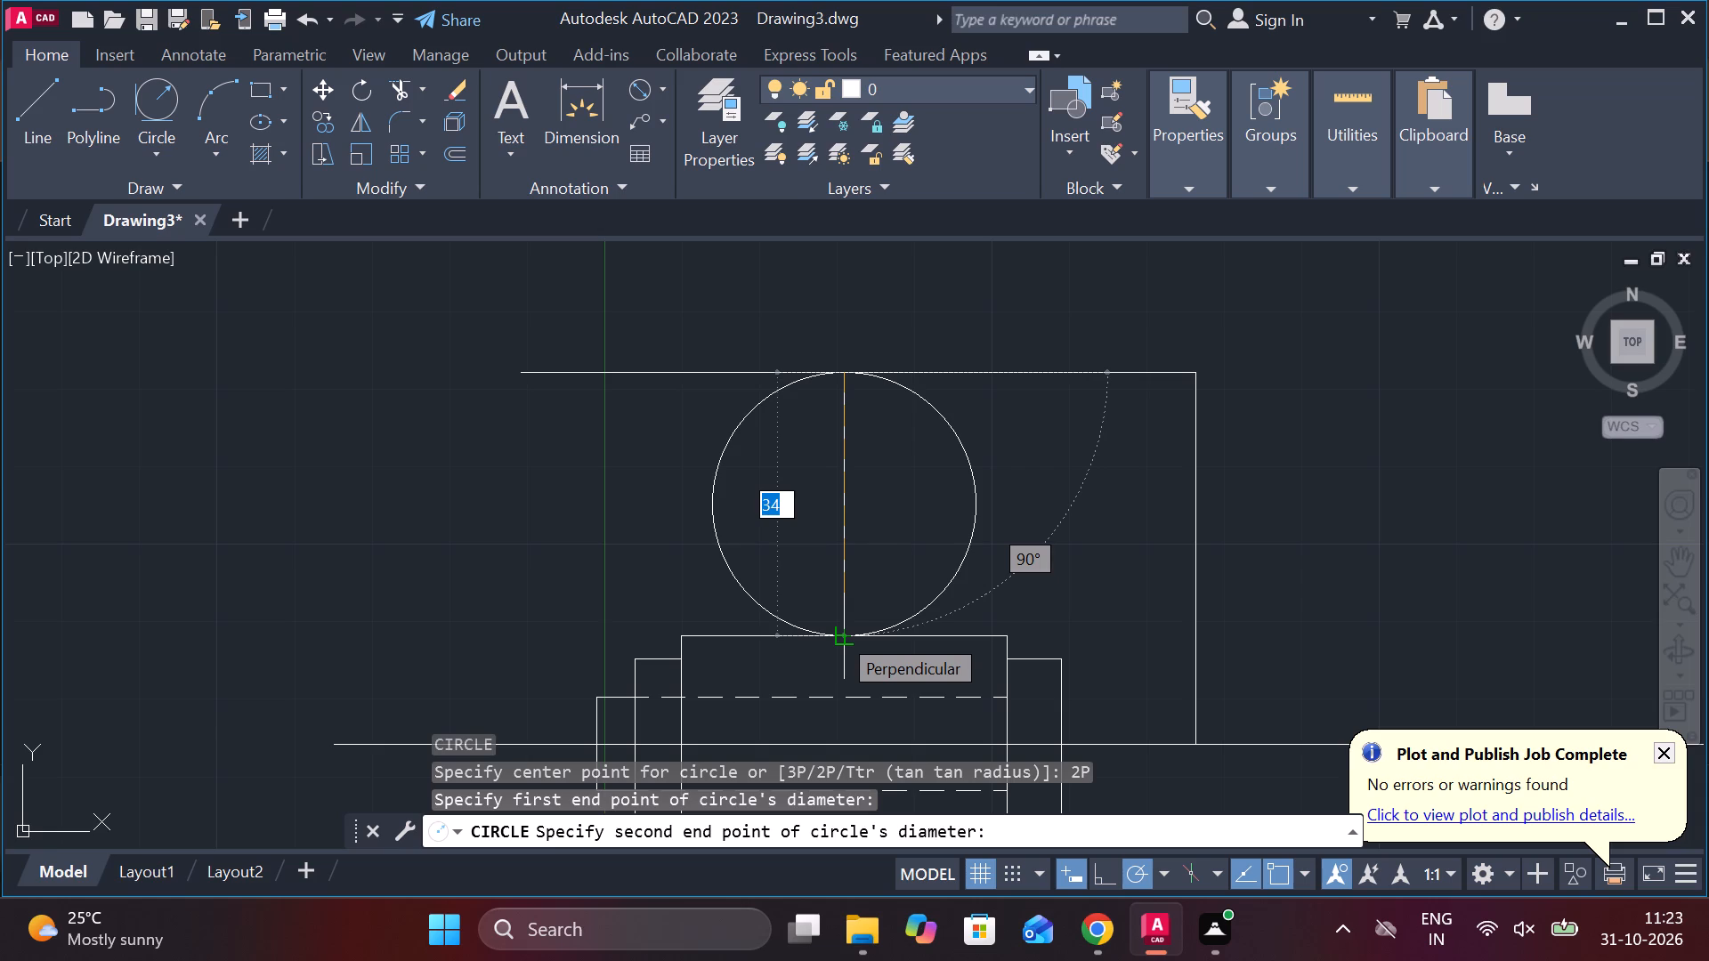
text(10)
key(Return)
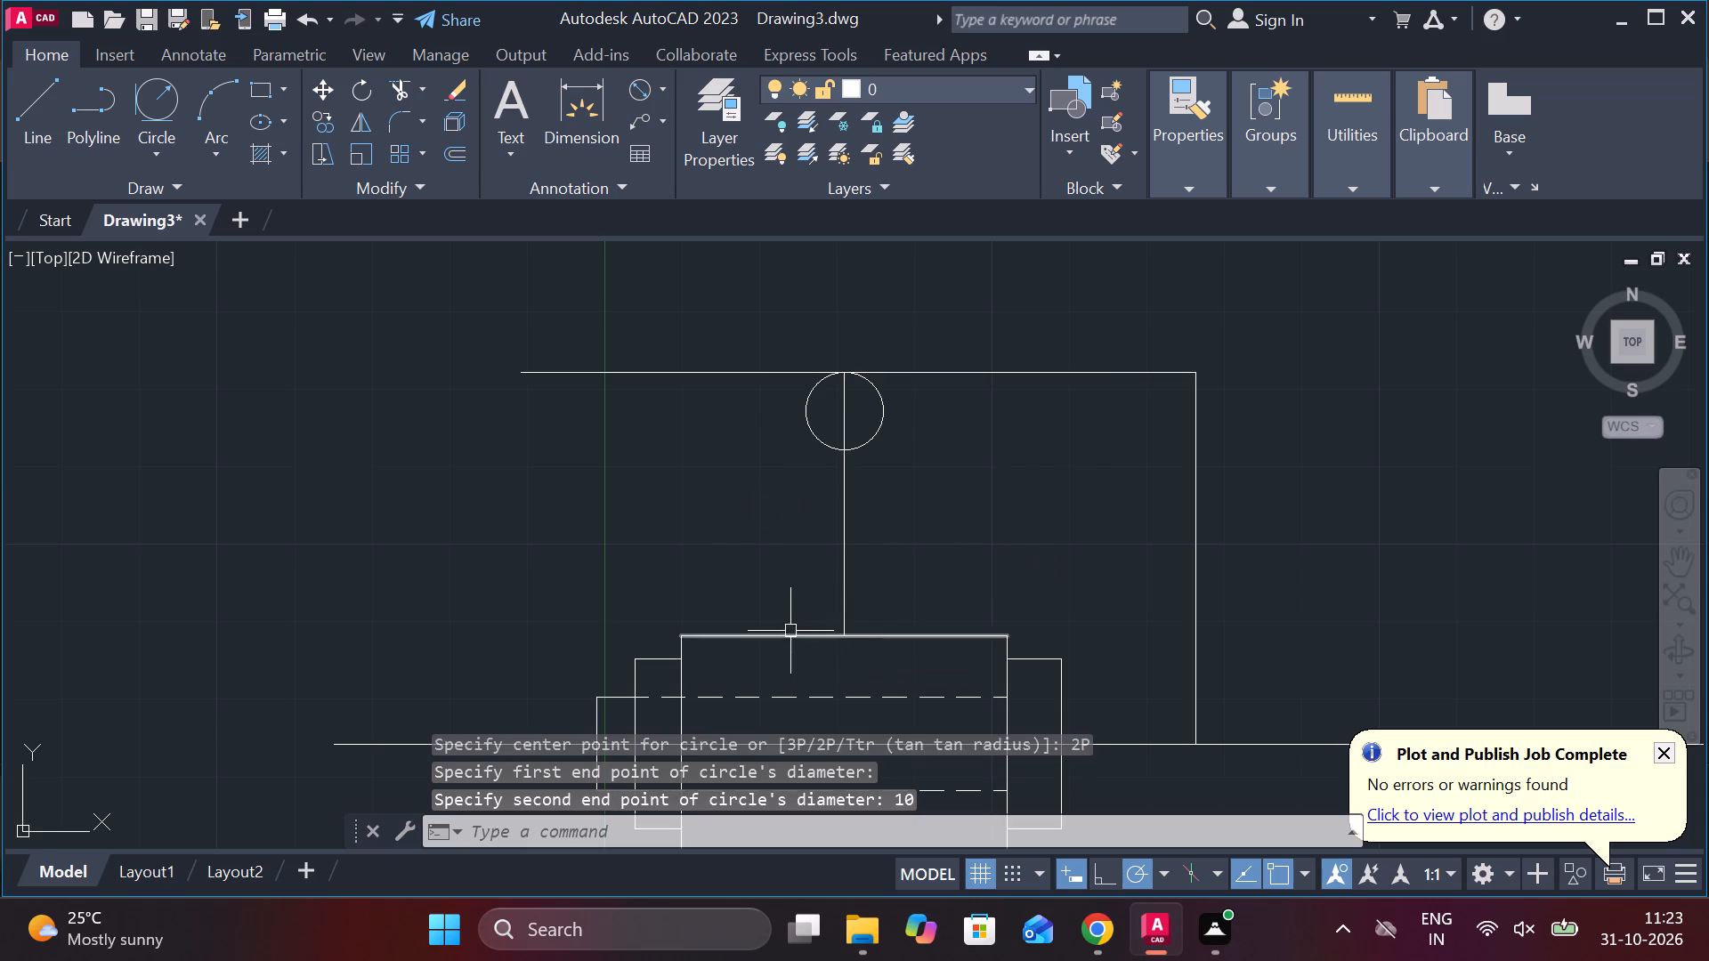
Check the small top circle's diameter with a diameter dimension, without placing it.
click(632, 85)
click(878, 431)
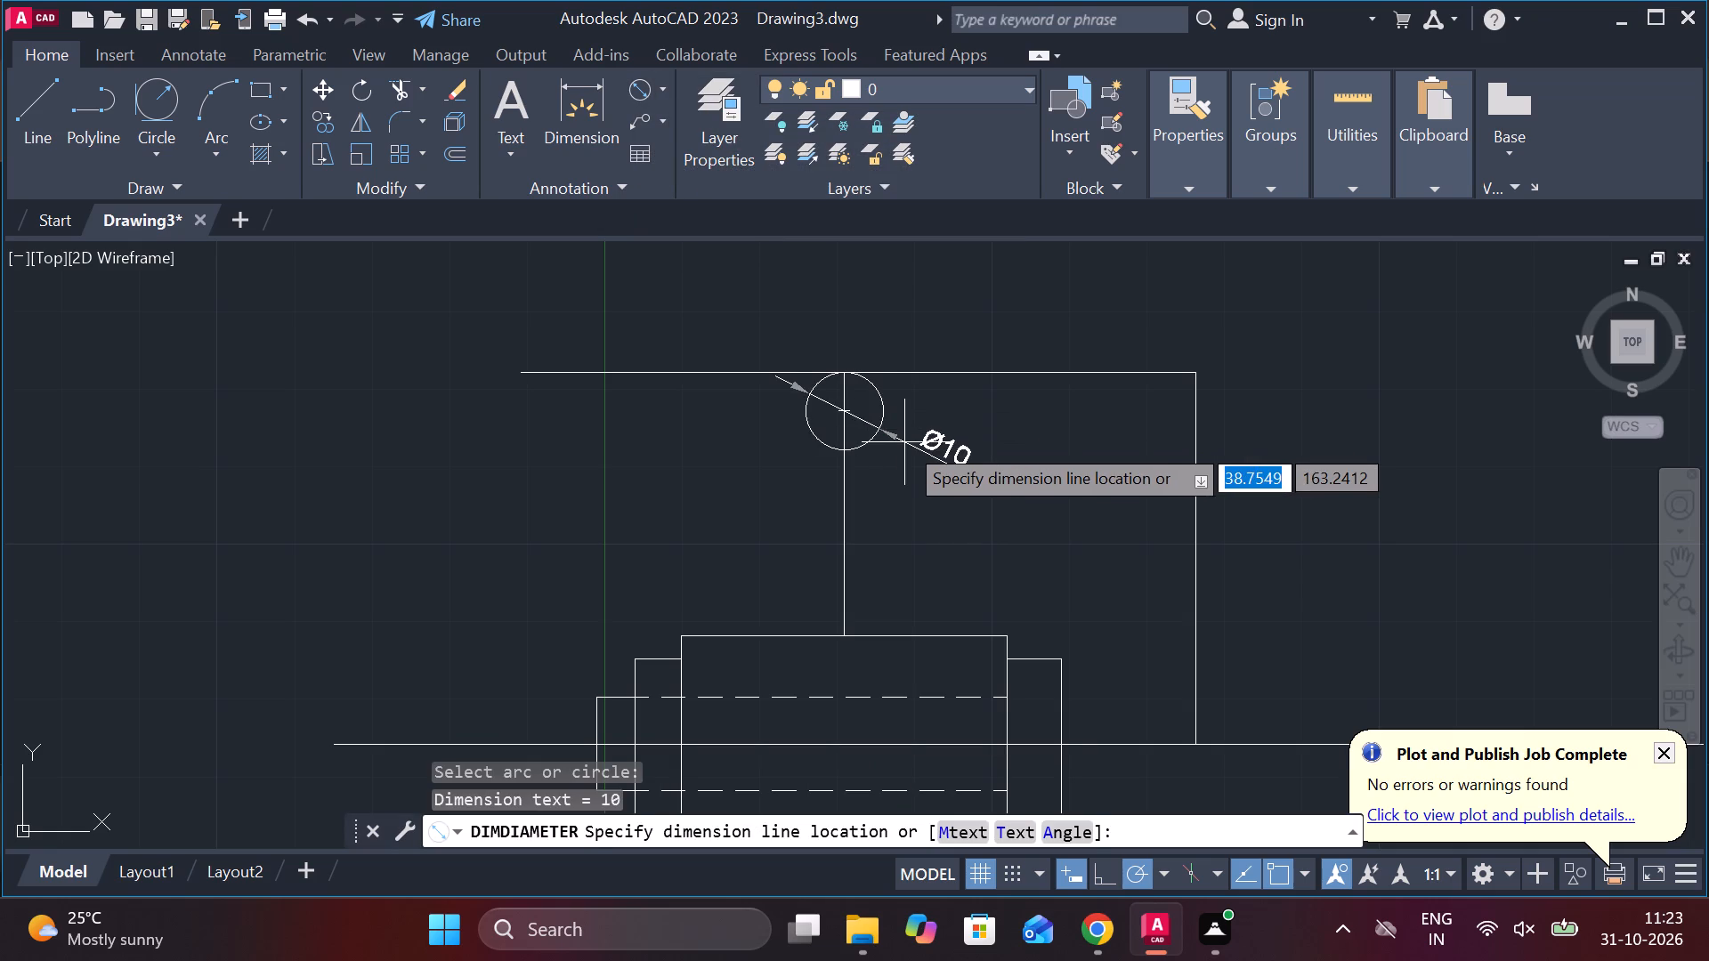
key(Escape)
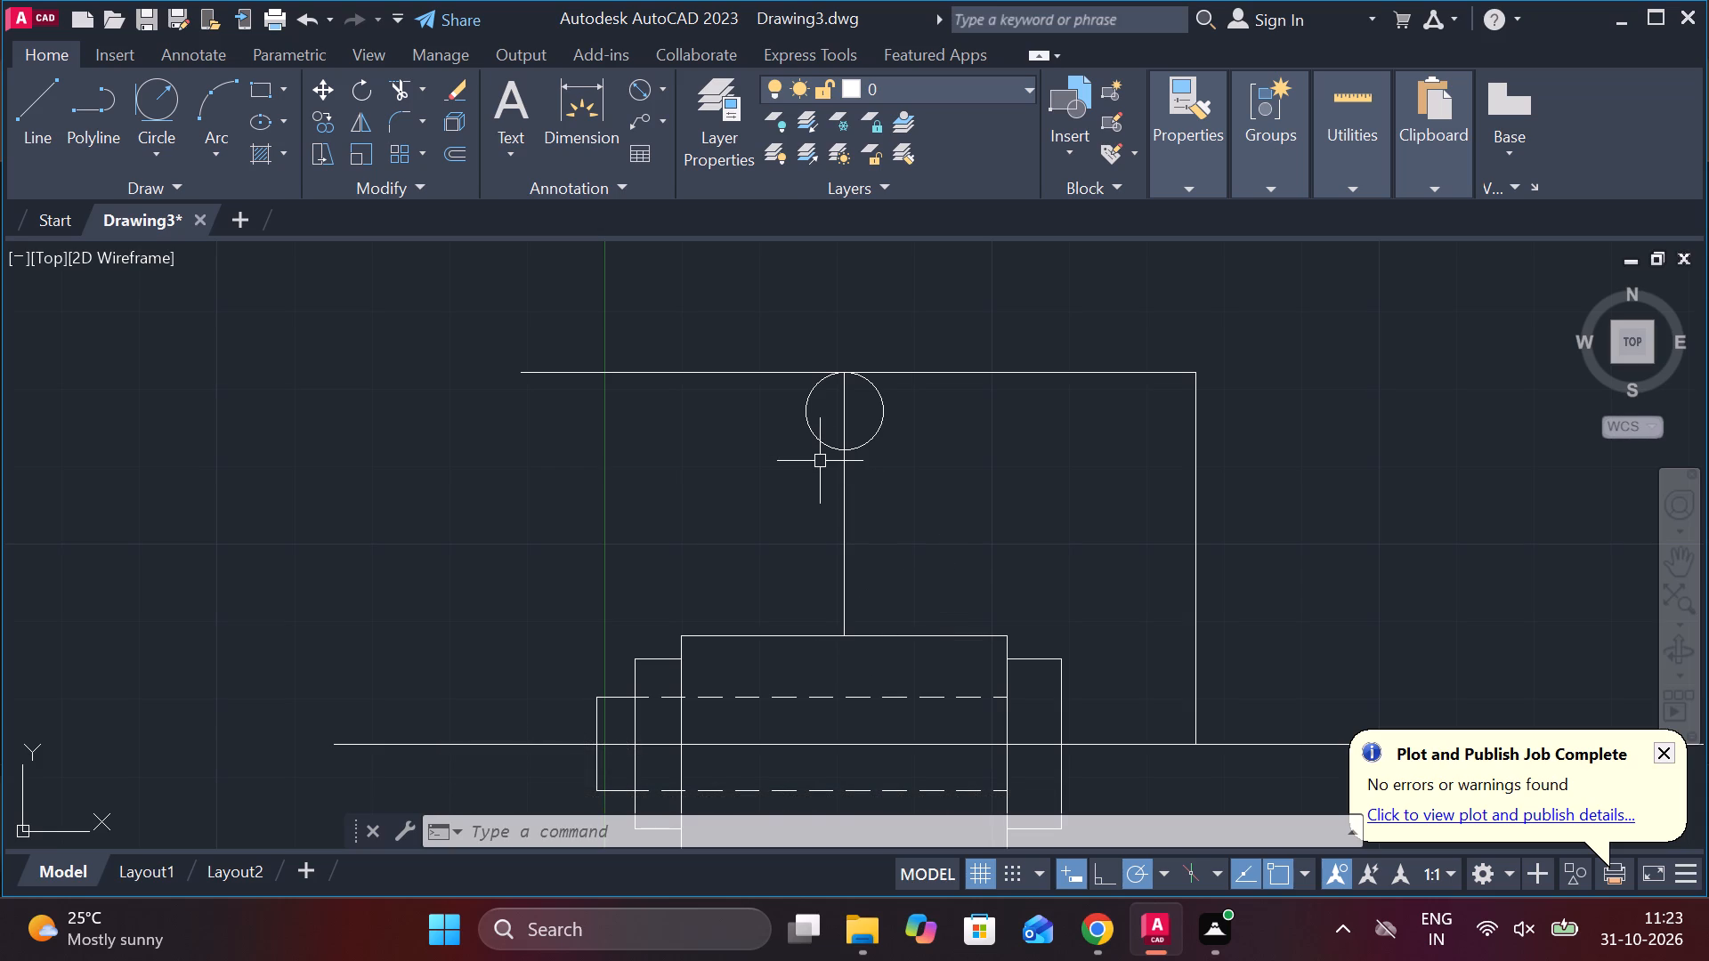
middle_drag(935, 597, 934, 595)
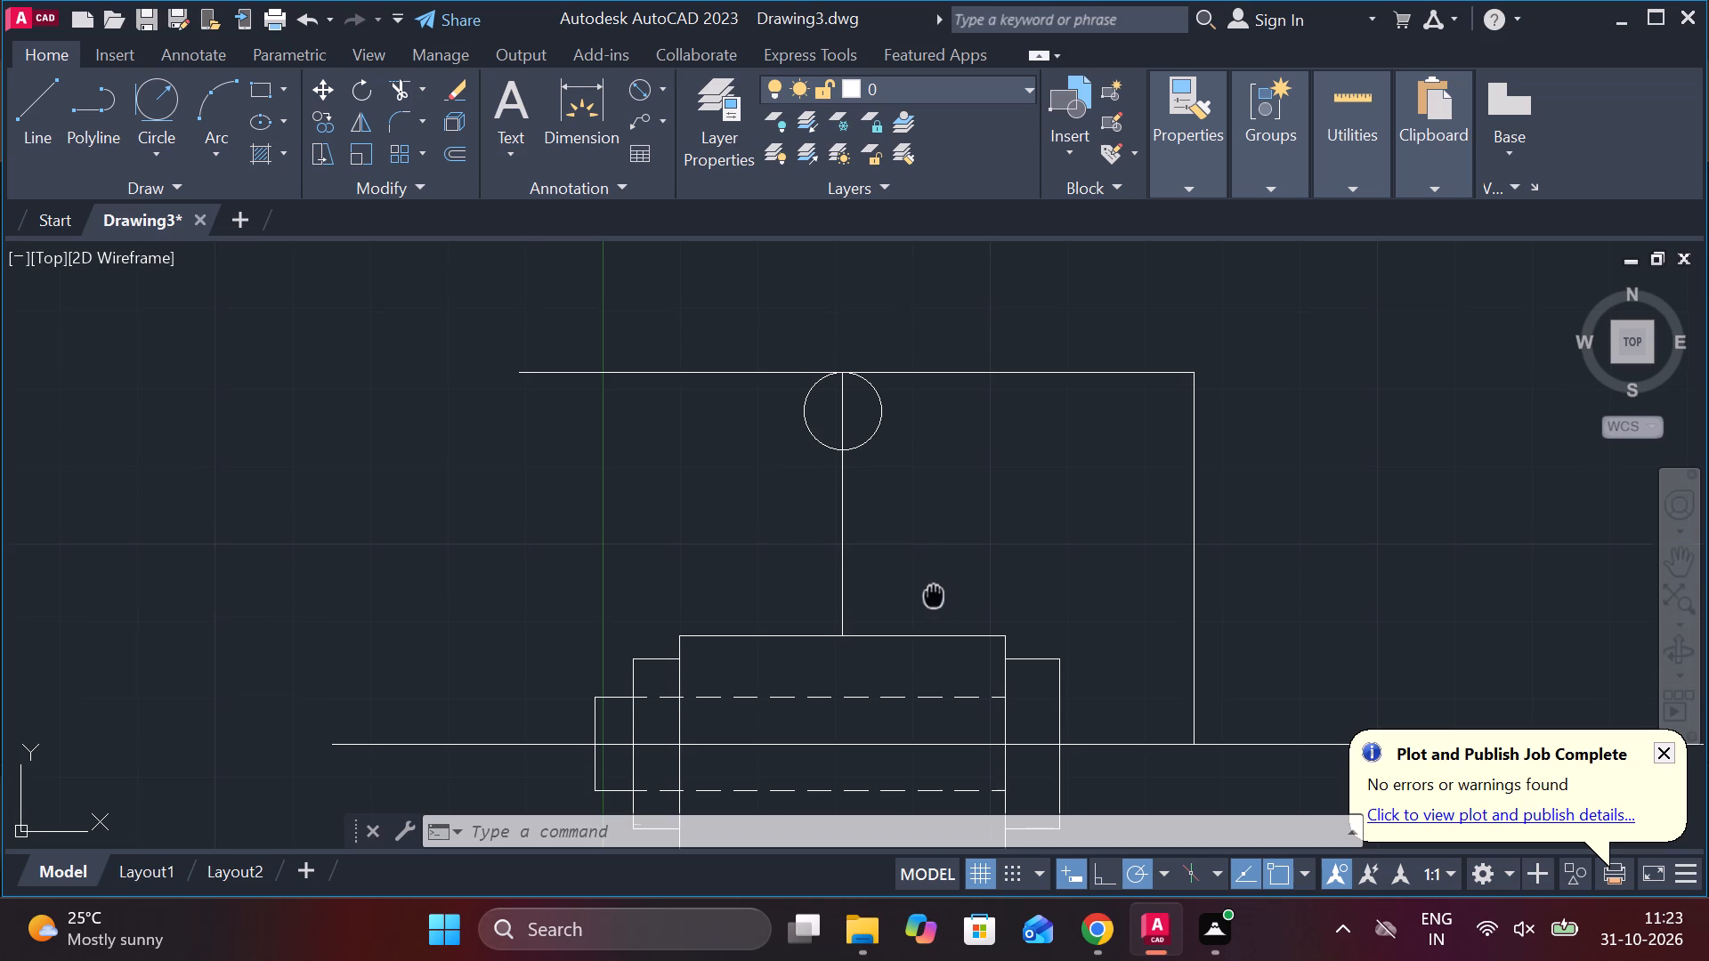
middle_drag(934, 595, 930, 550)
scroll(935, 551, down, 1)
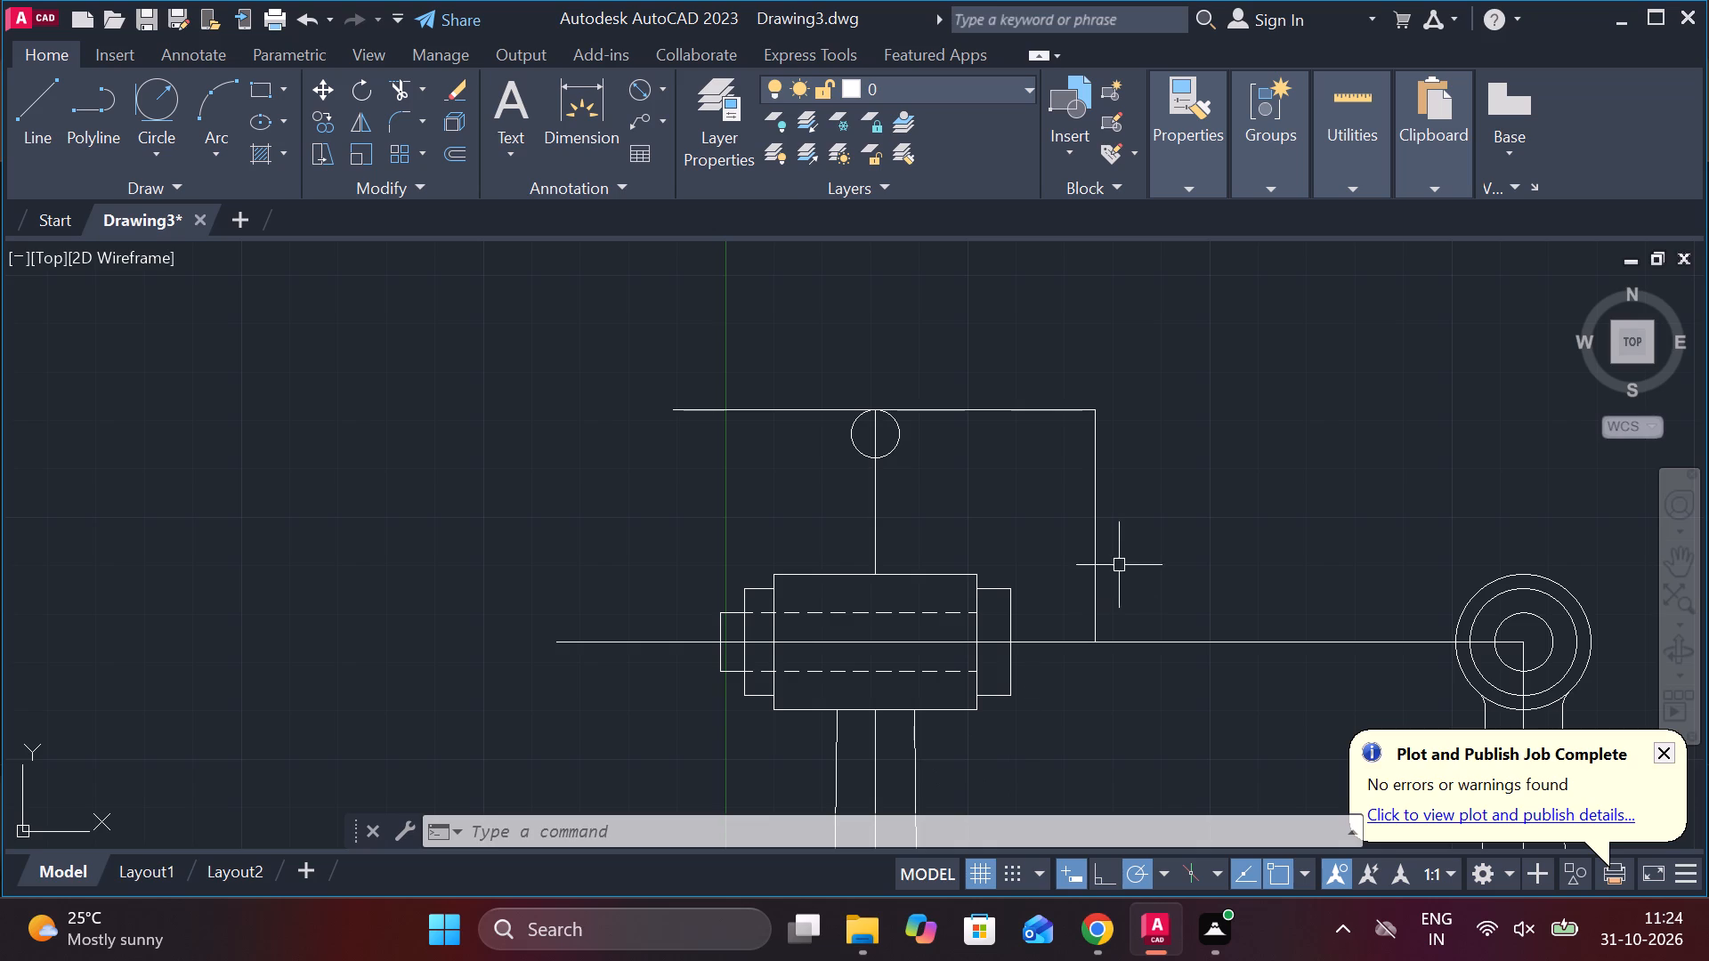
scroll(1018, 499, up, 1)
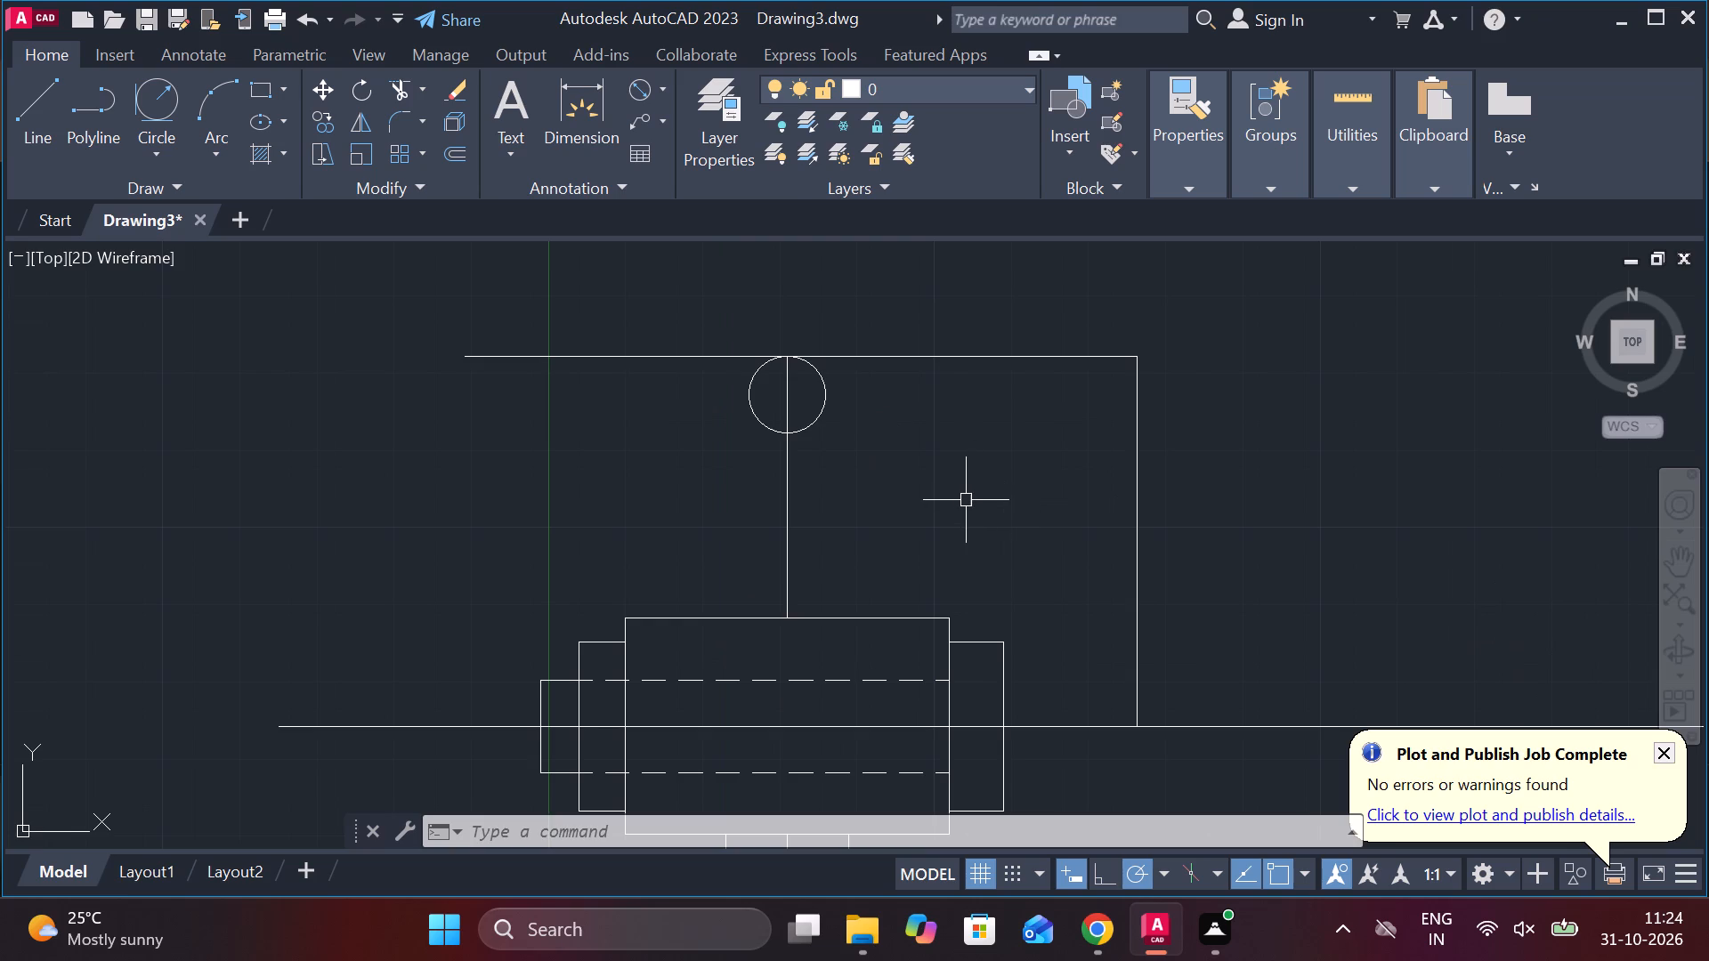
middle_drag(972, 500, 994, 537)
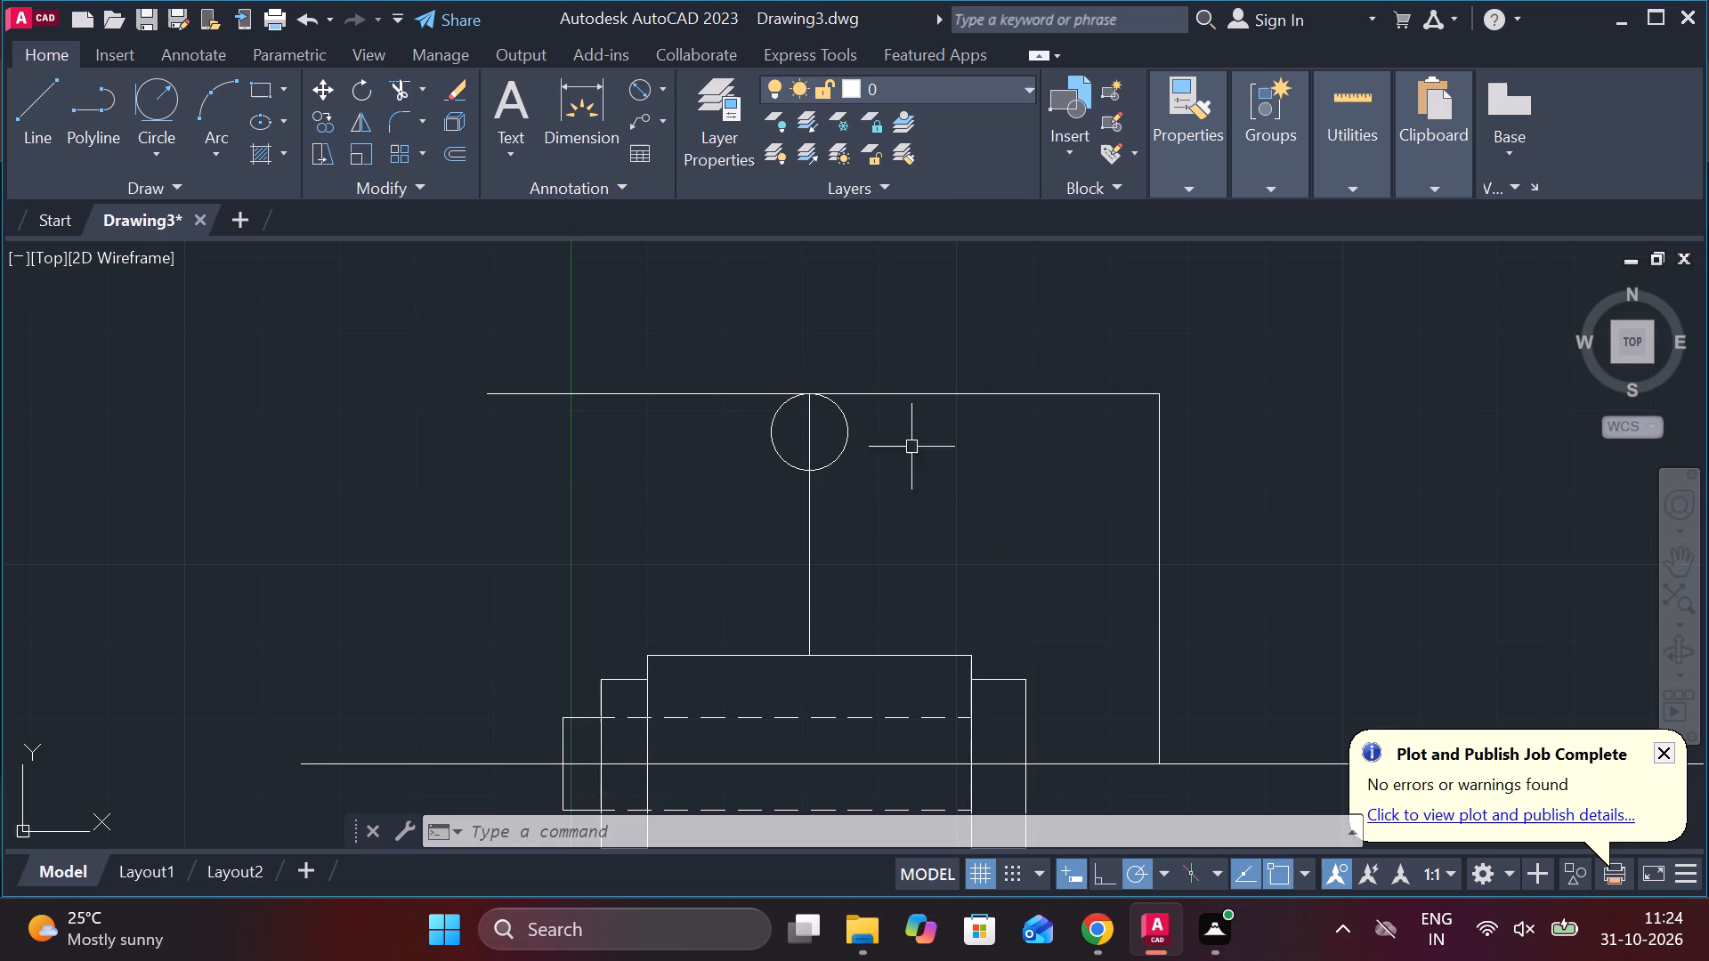
Copy the small top circle downward from its top point so the copy touches the original's lowest point.
click(850, 411)
key(c)
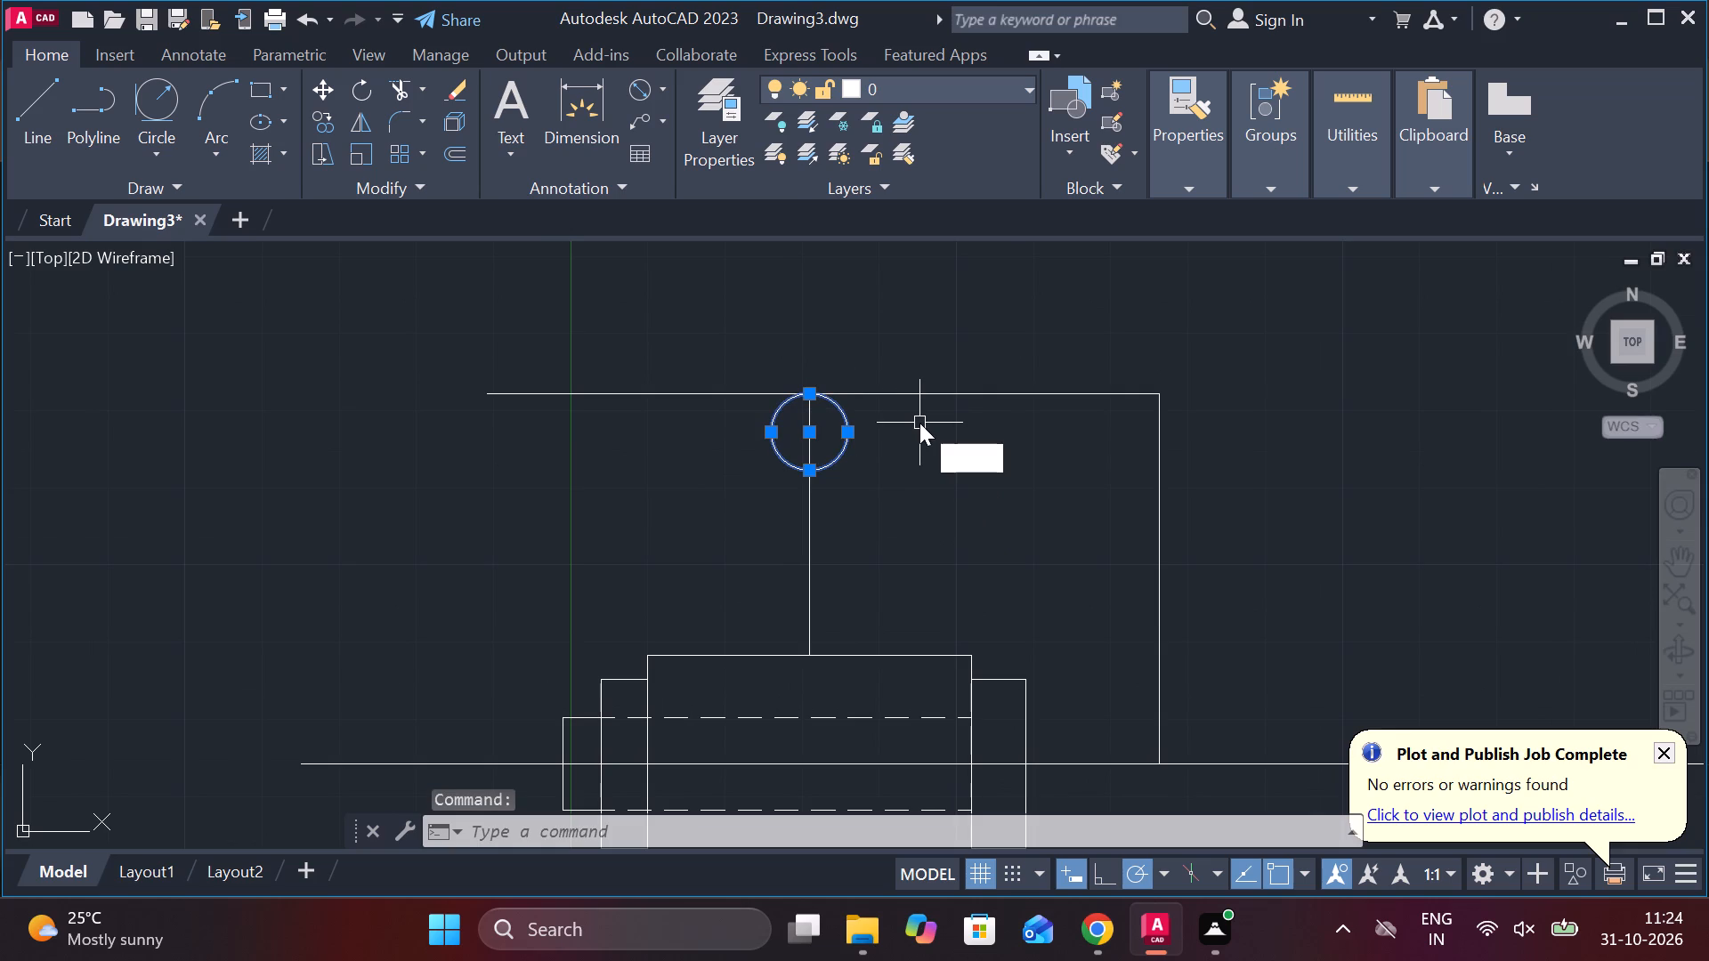
key(o)
key(Return)
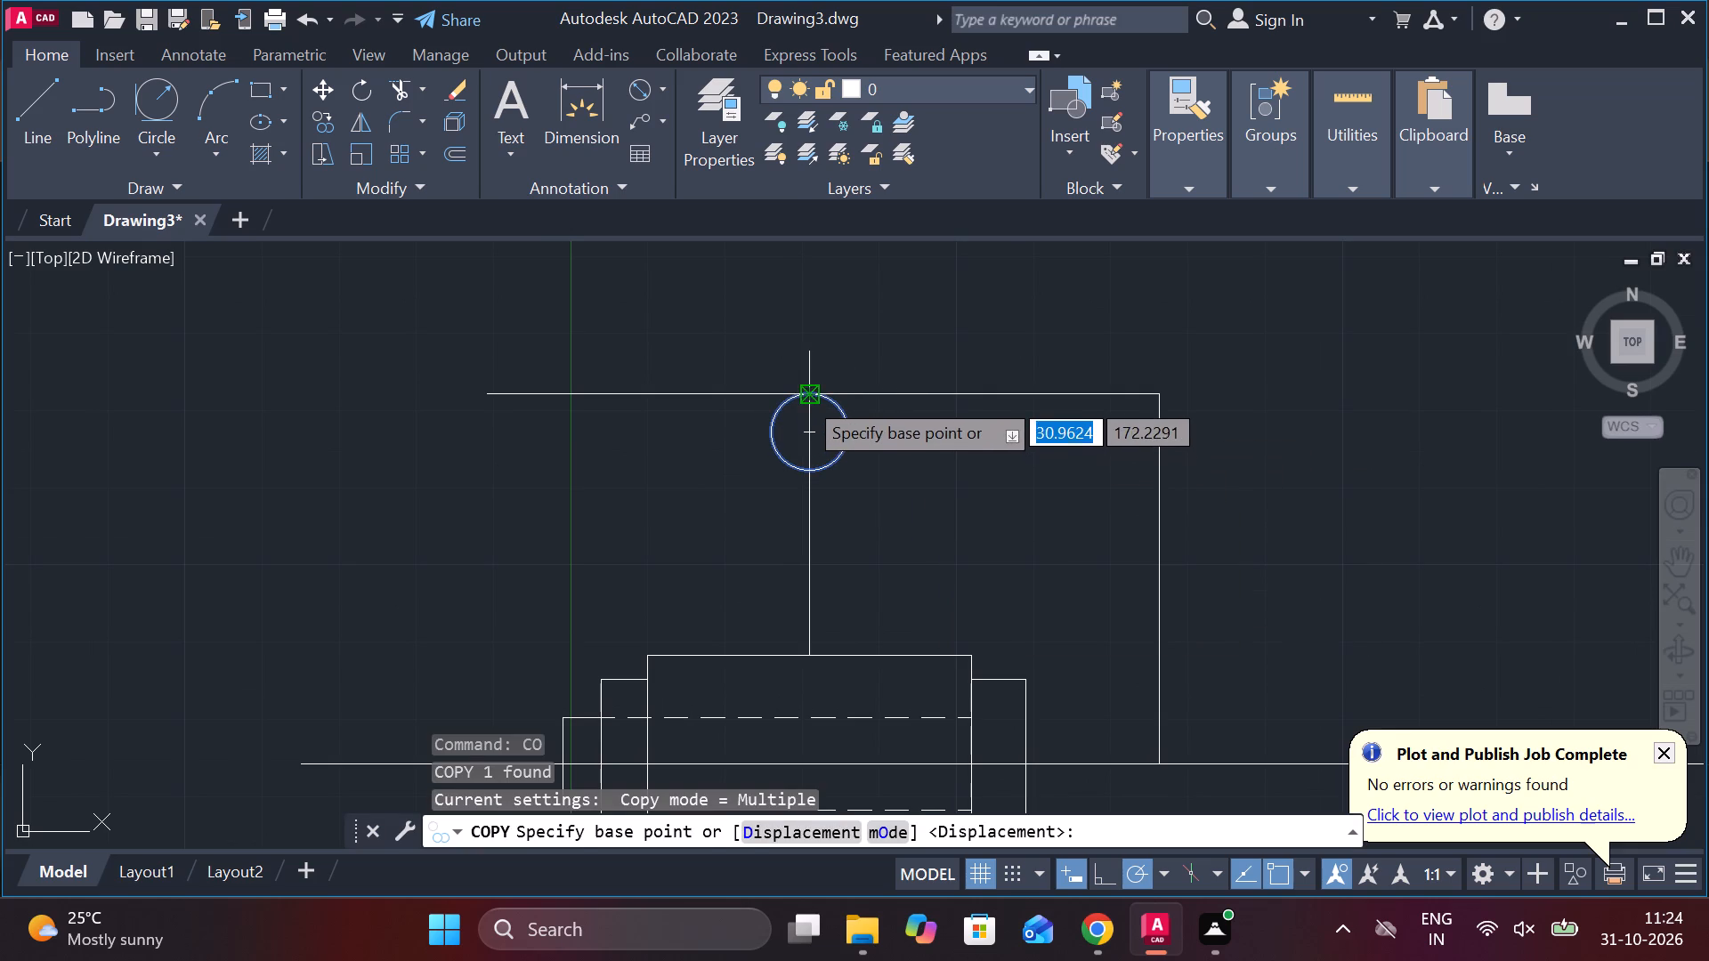
click(804, 397)
click(796, 480)
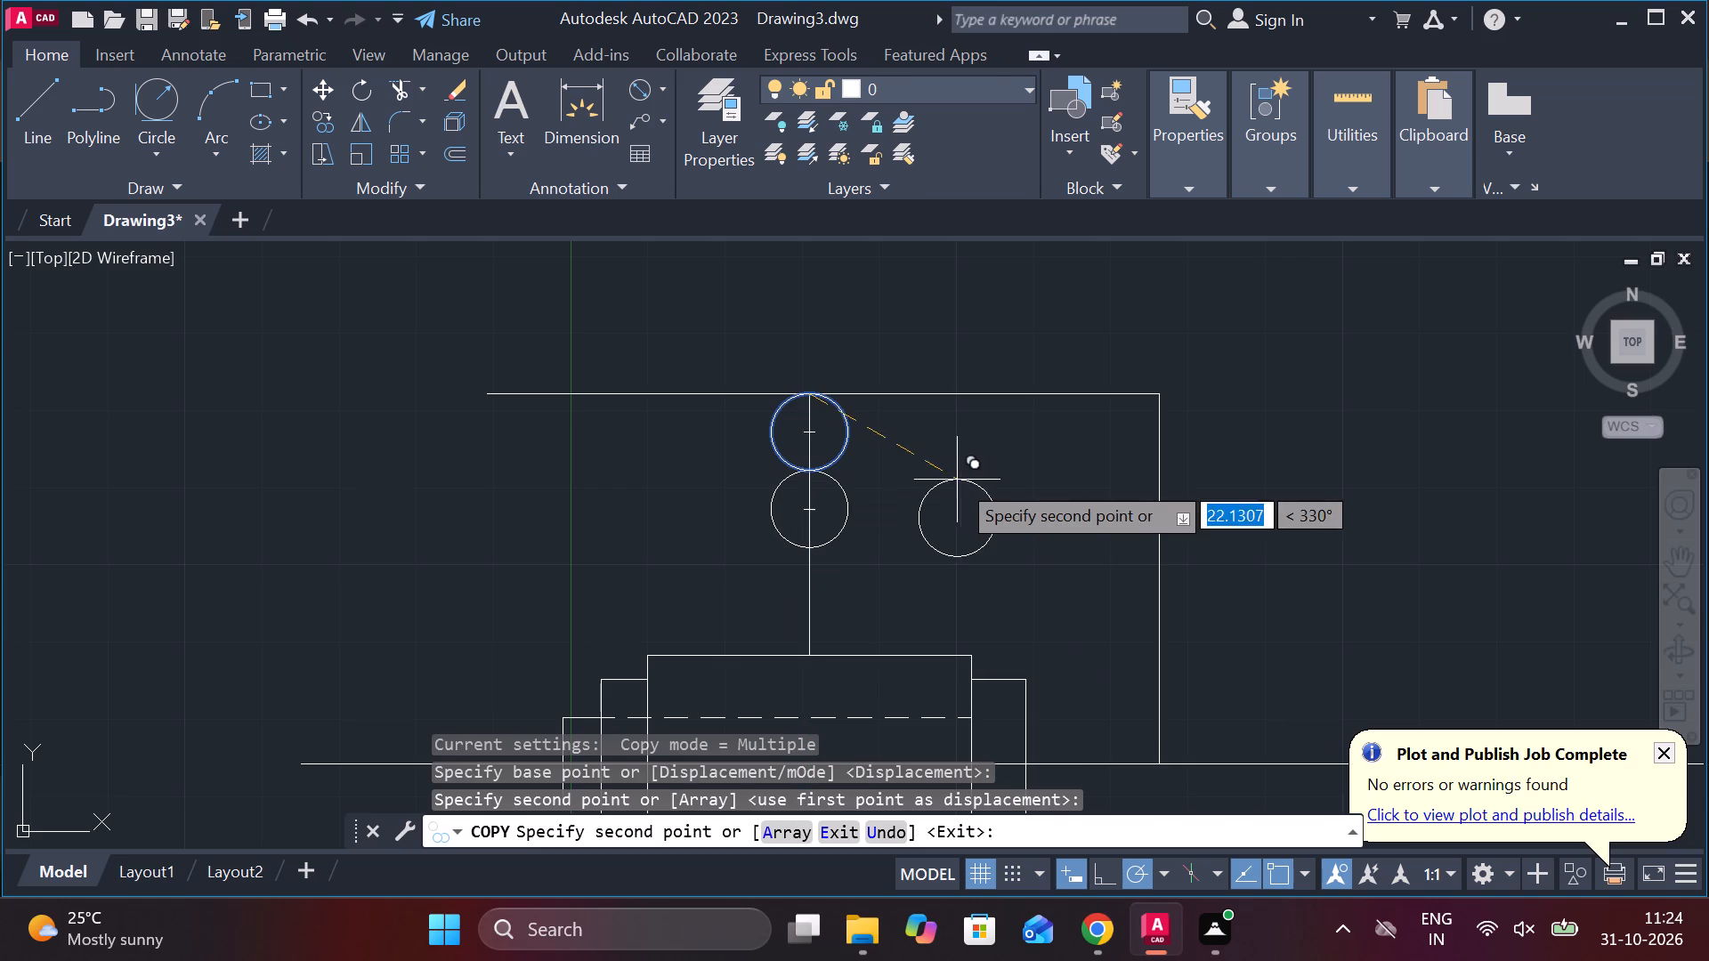
key(Escape)
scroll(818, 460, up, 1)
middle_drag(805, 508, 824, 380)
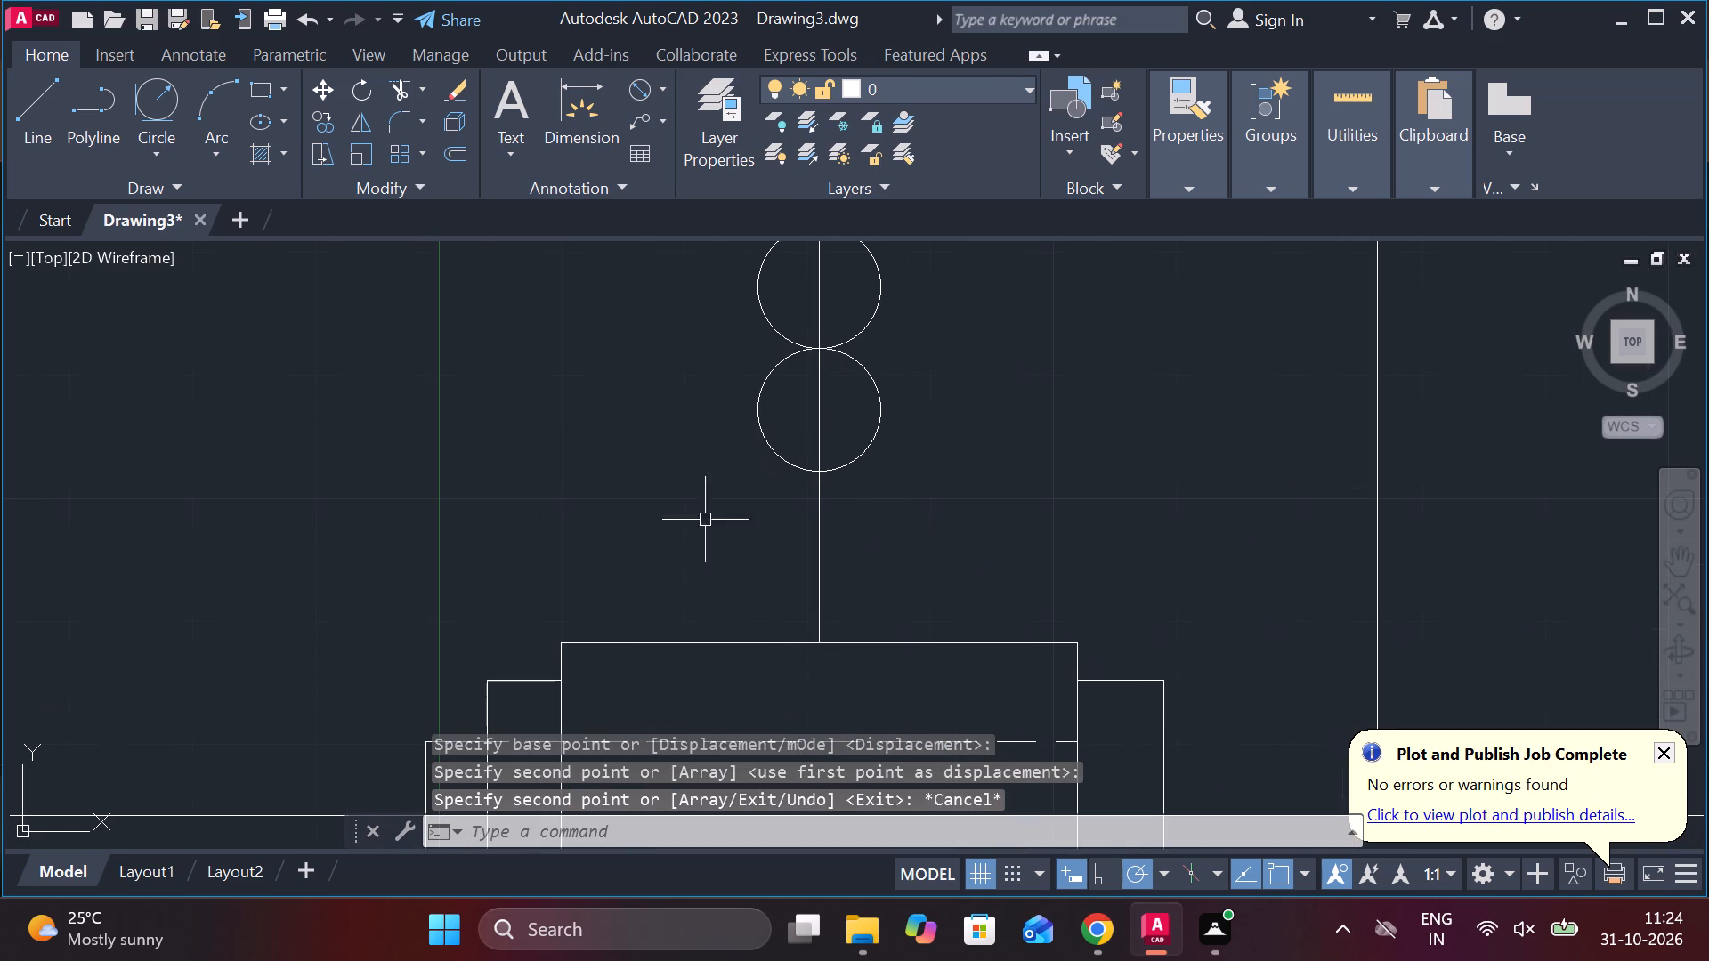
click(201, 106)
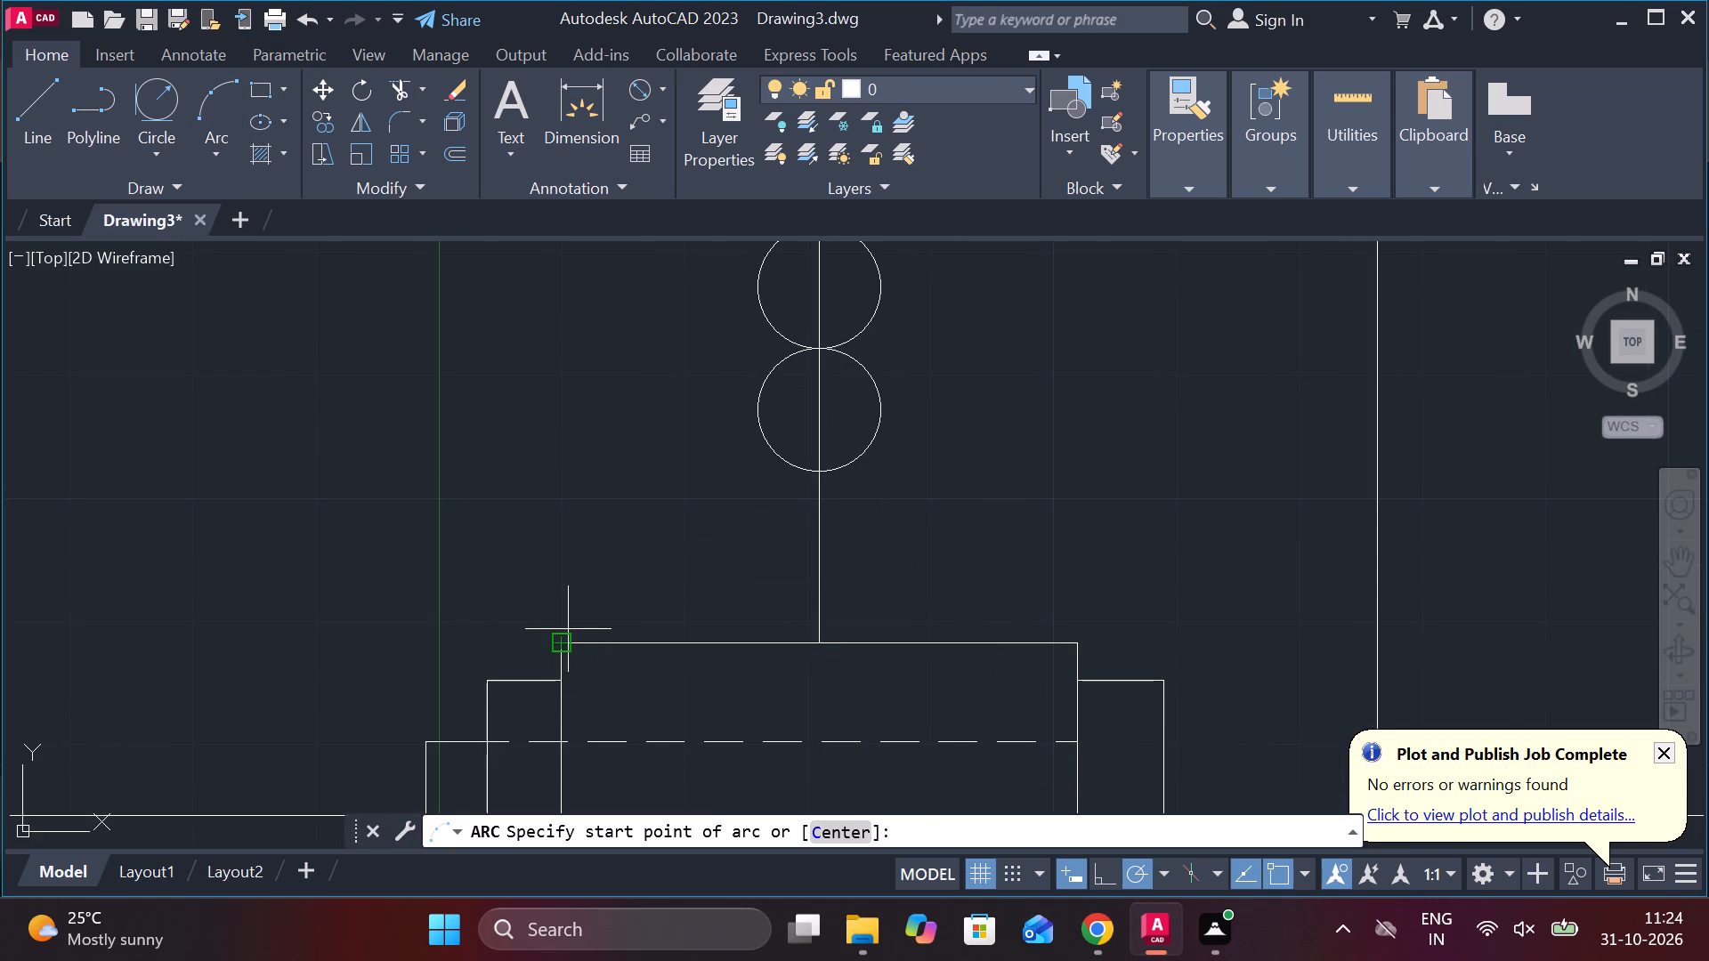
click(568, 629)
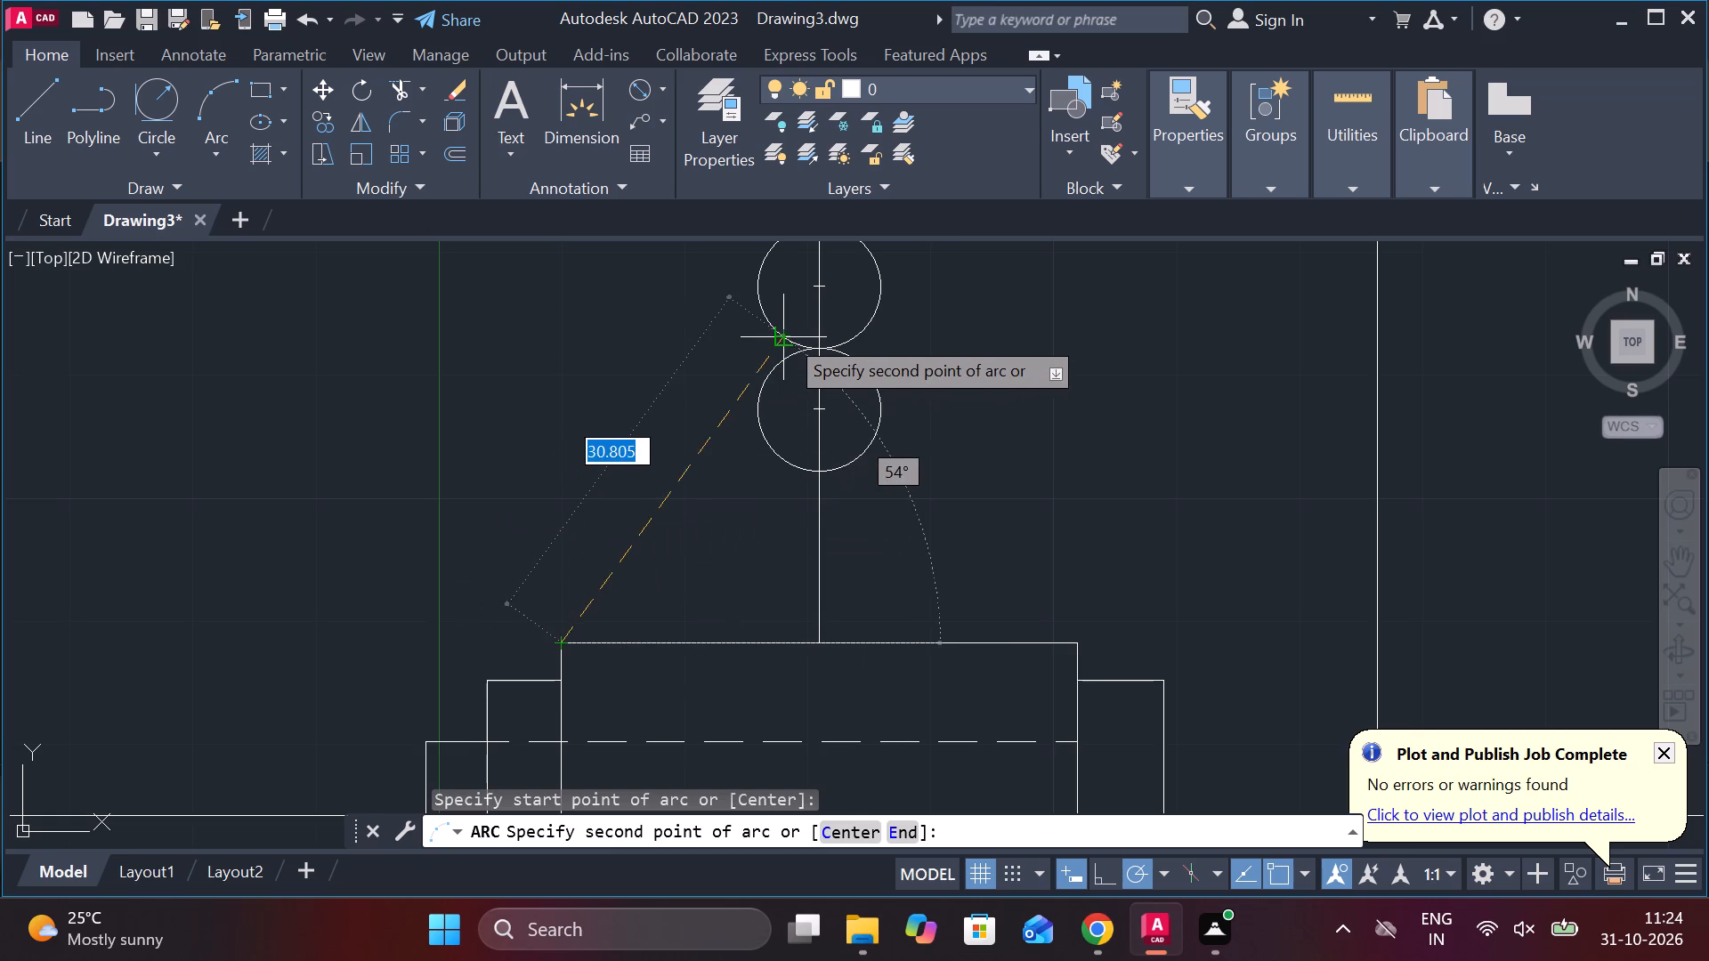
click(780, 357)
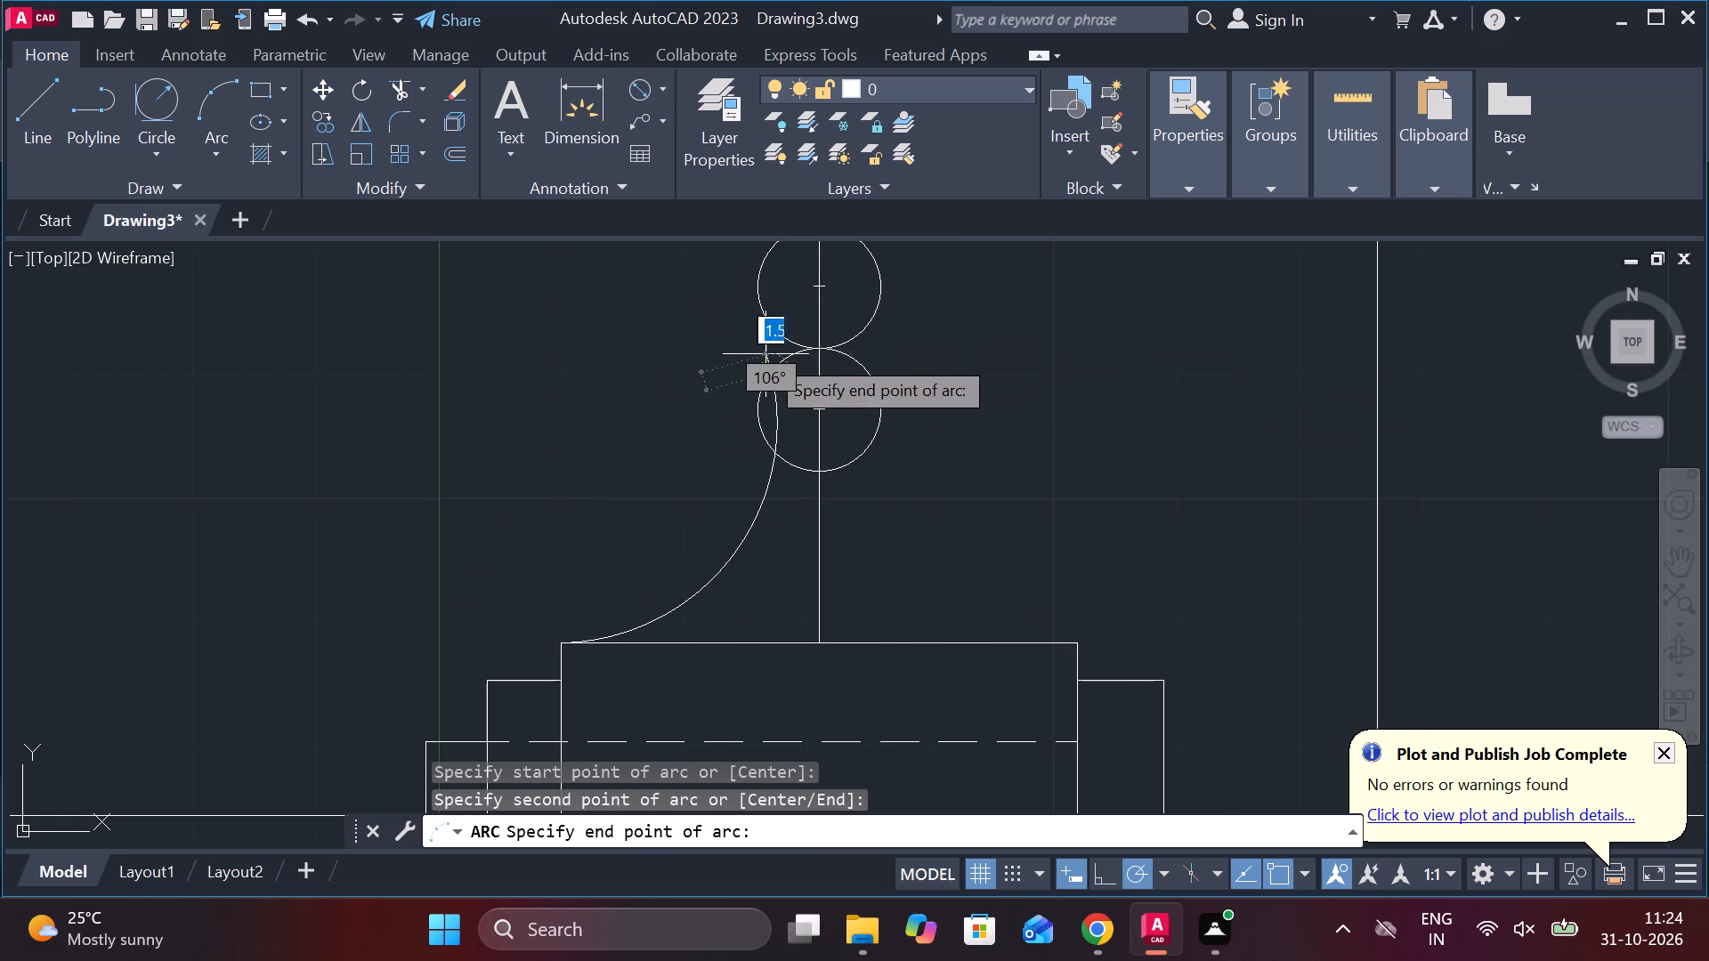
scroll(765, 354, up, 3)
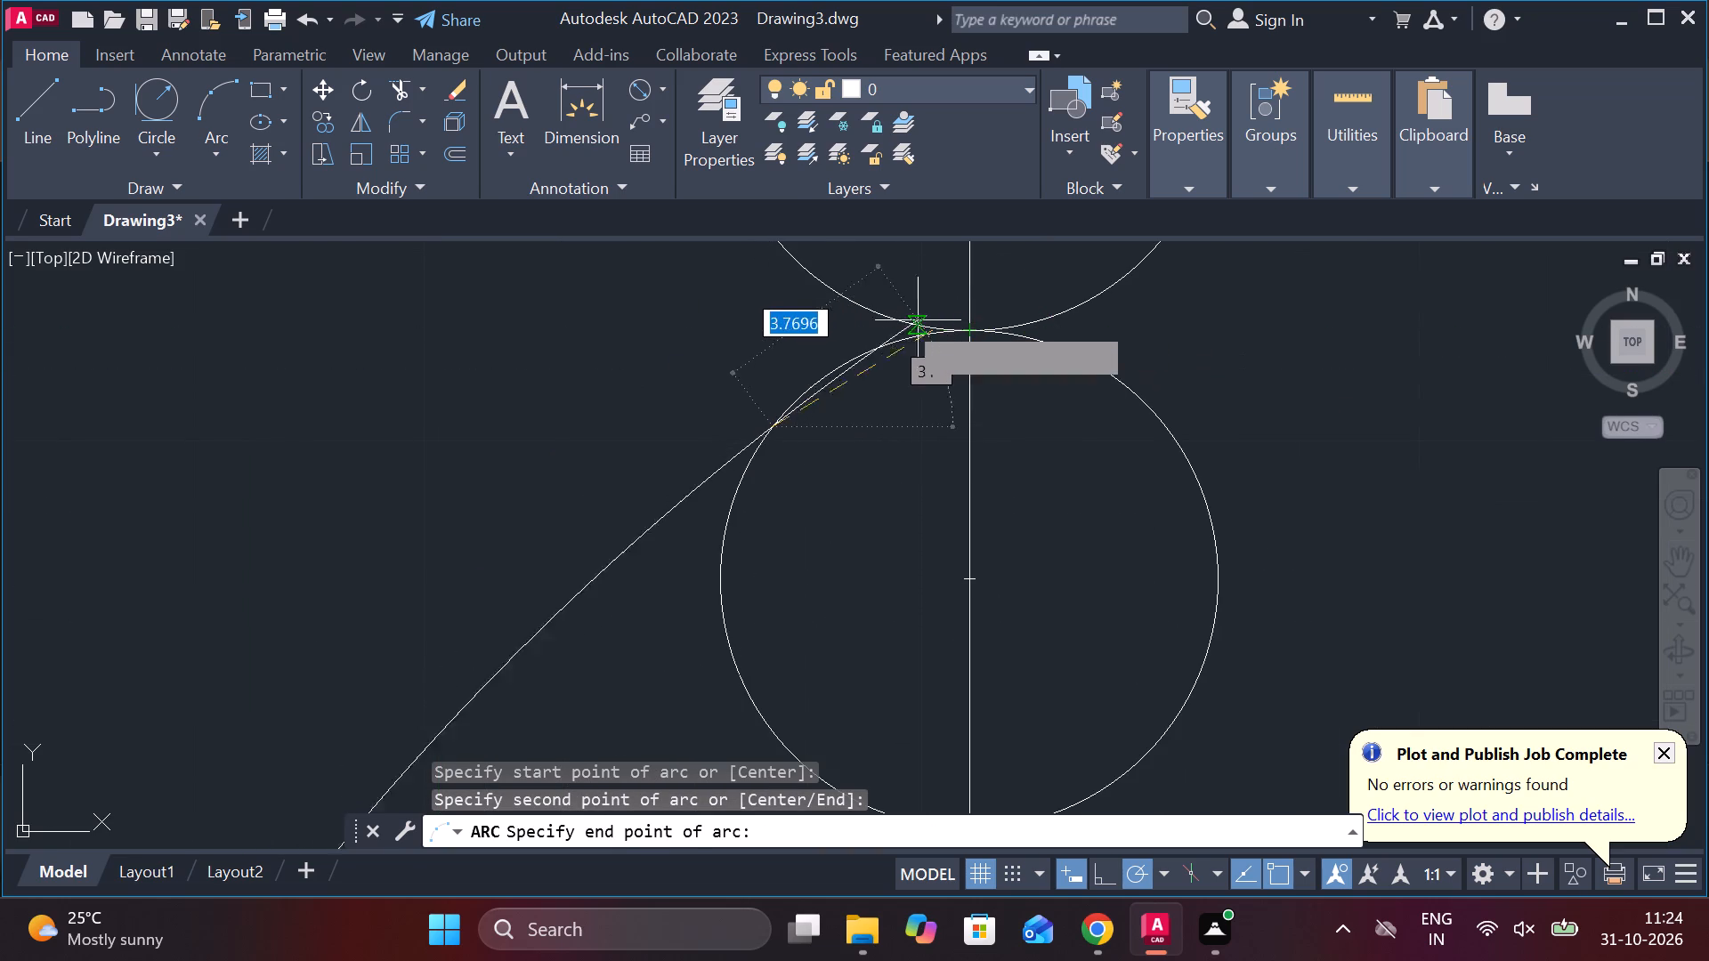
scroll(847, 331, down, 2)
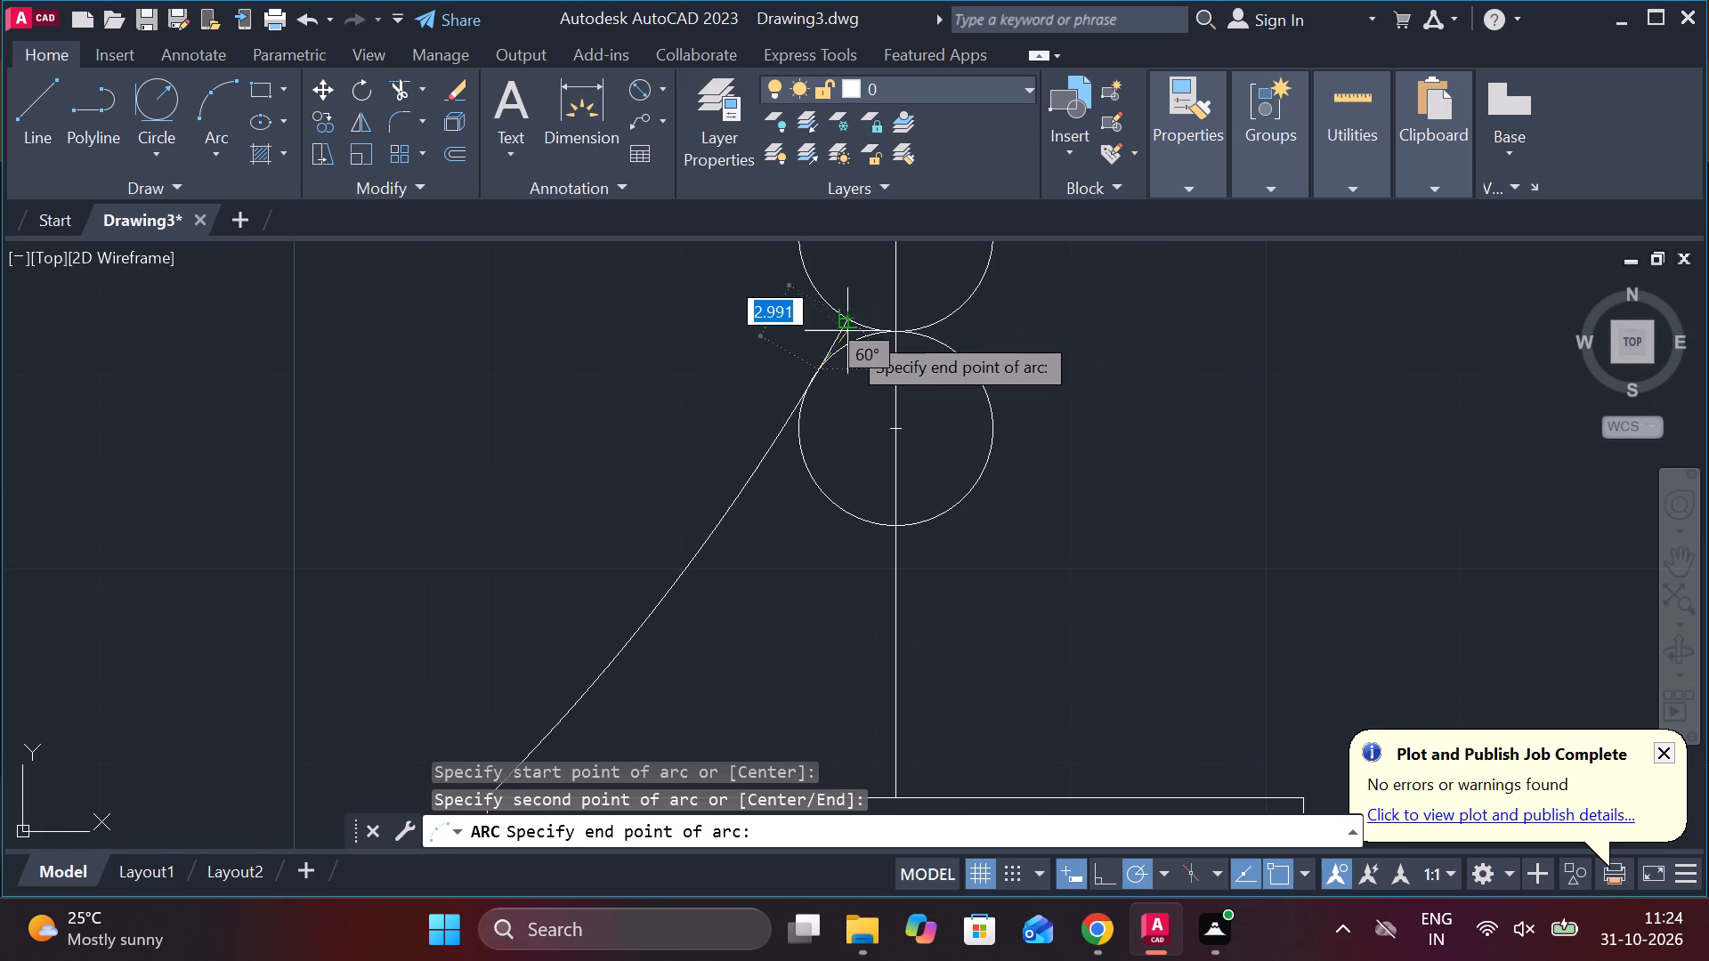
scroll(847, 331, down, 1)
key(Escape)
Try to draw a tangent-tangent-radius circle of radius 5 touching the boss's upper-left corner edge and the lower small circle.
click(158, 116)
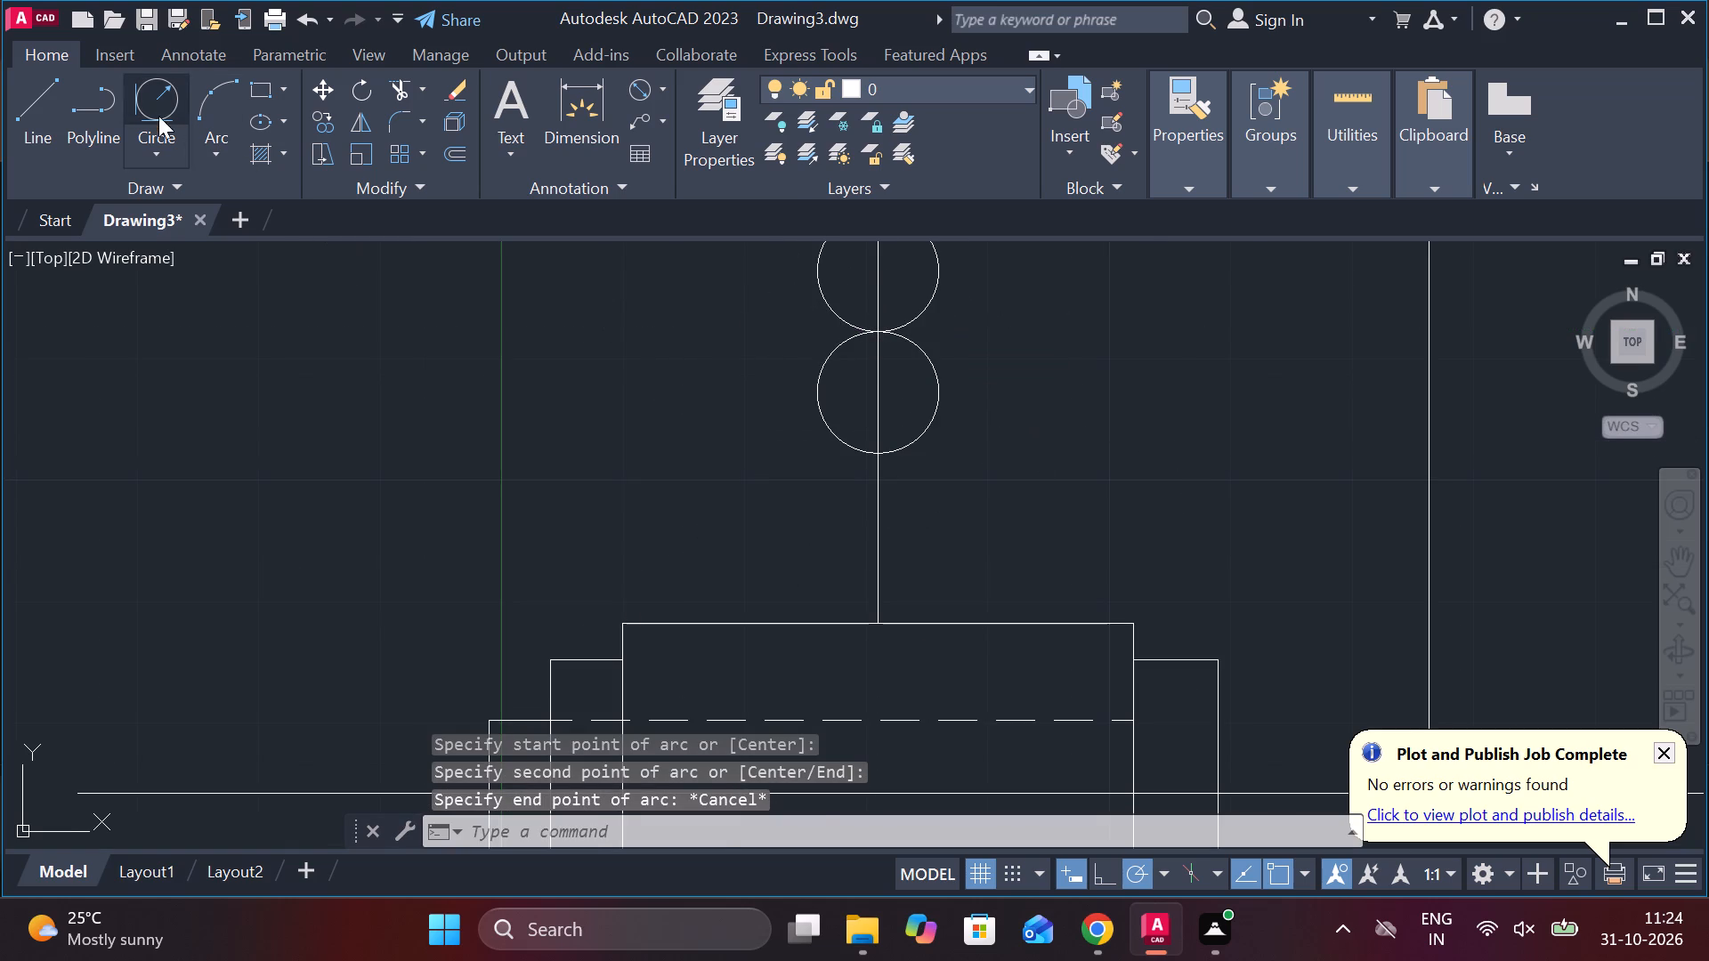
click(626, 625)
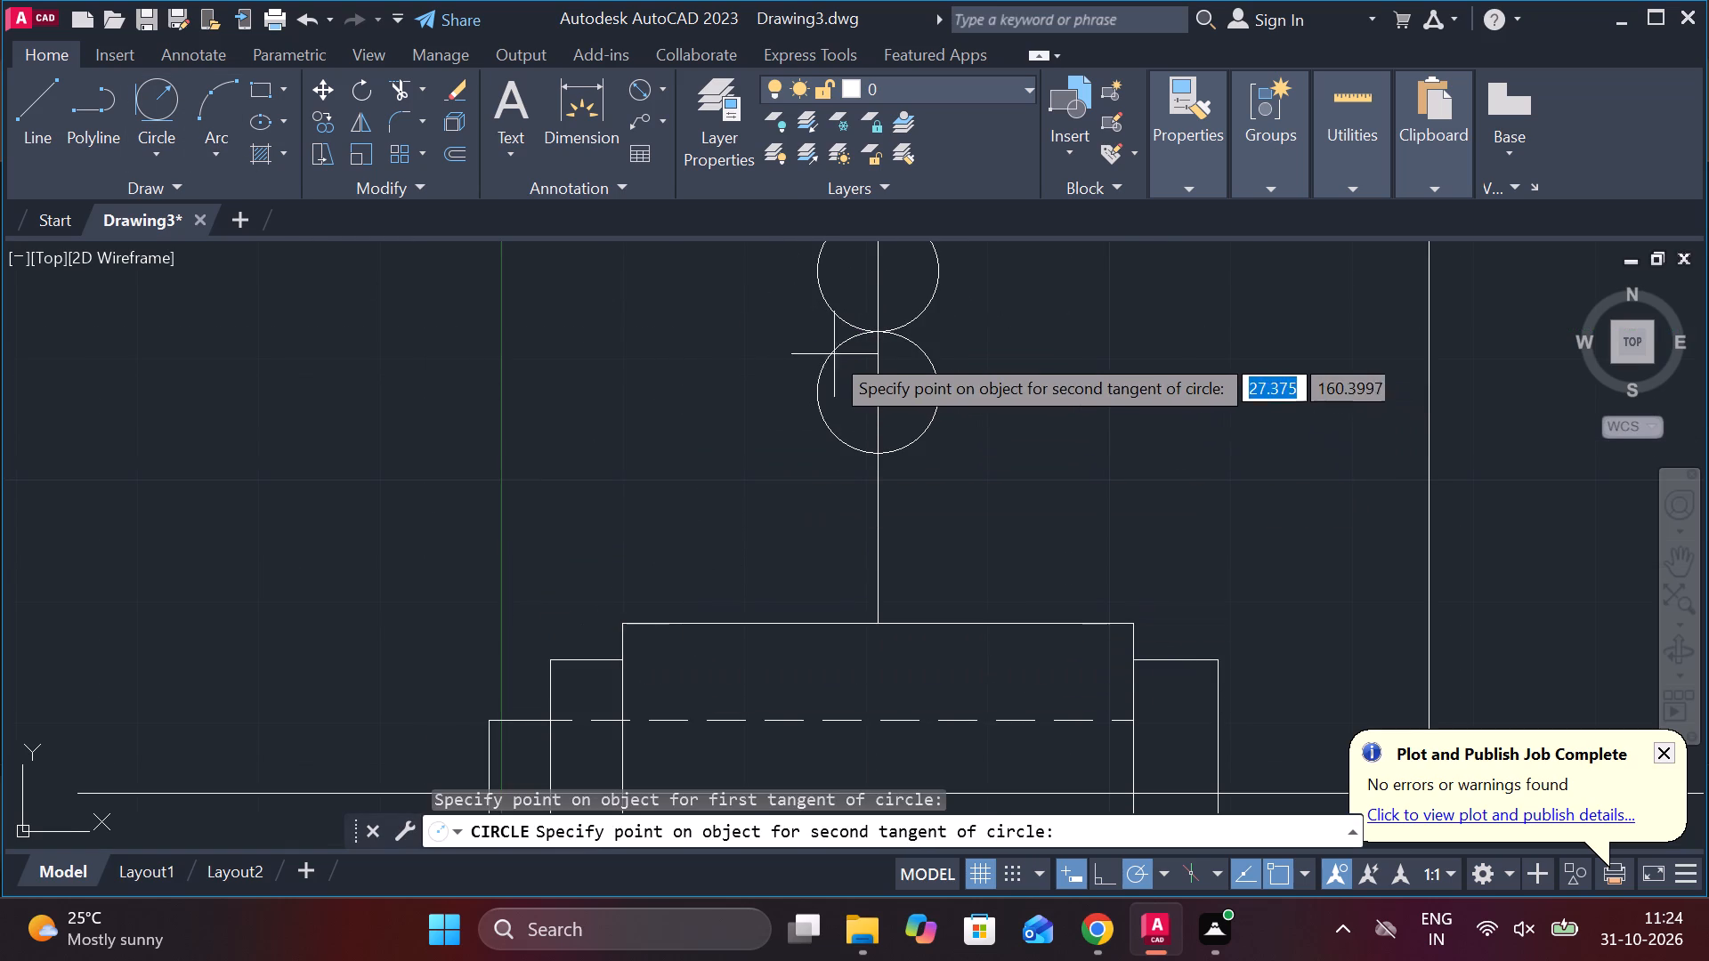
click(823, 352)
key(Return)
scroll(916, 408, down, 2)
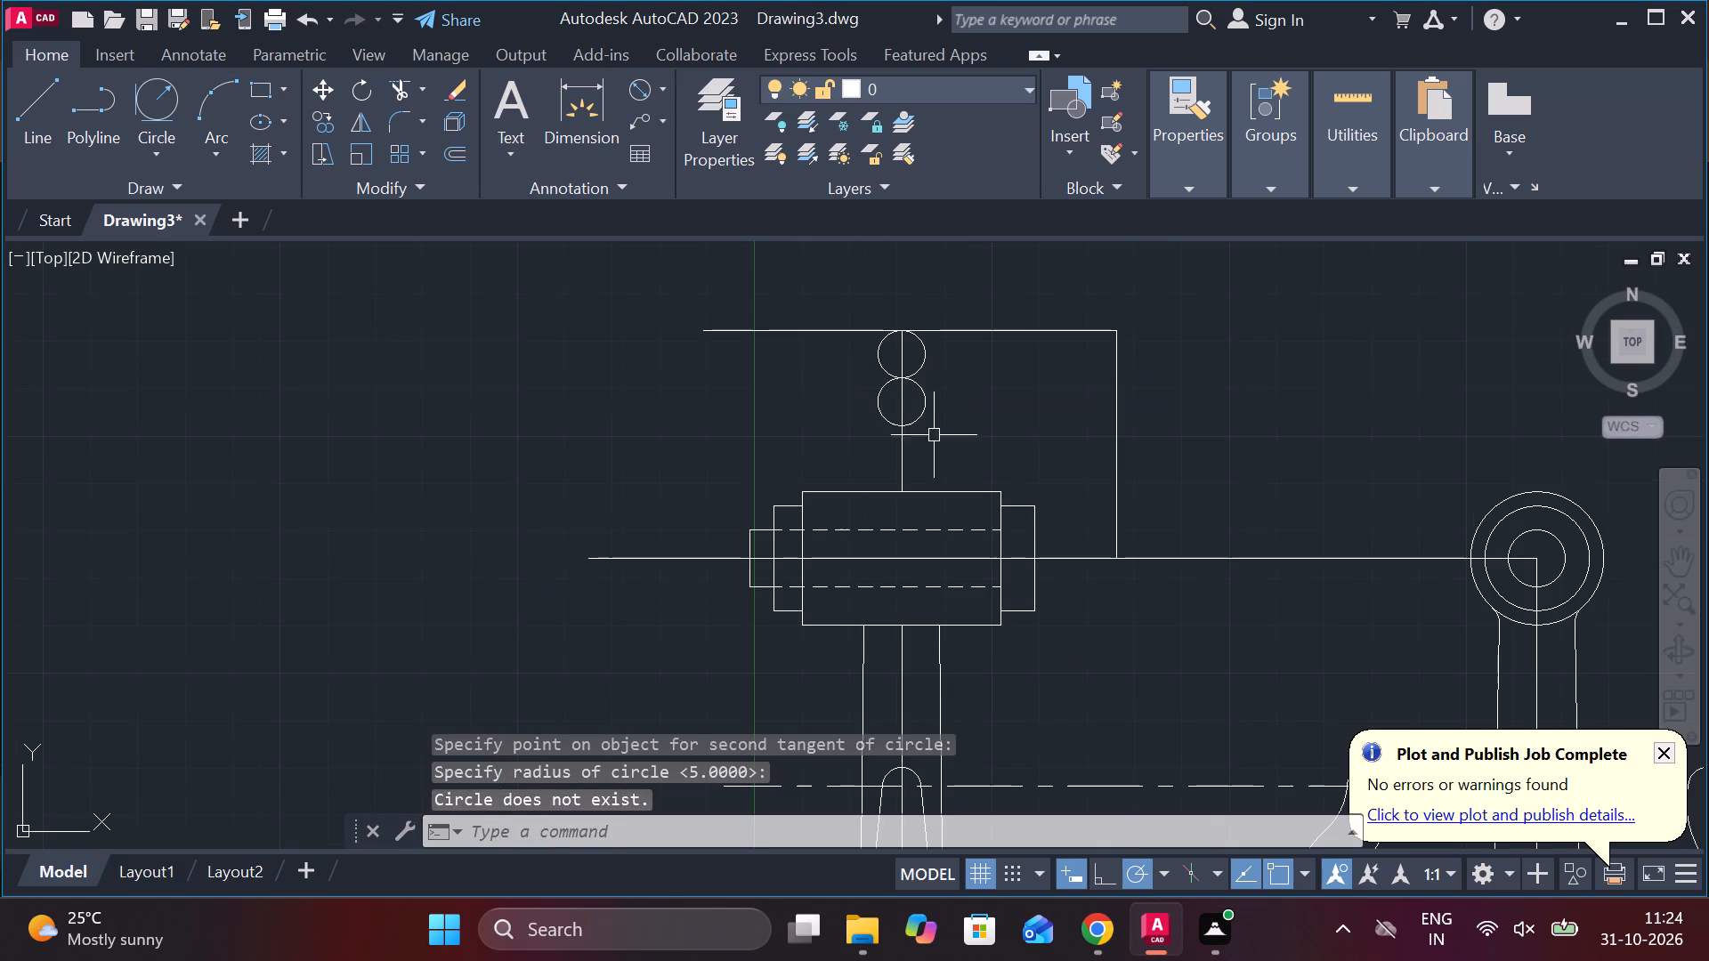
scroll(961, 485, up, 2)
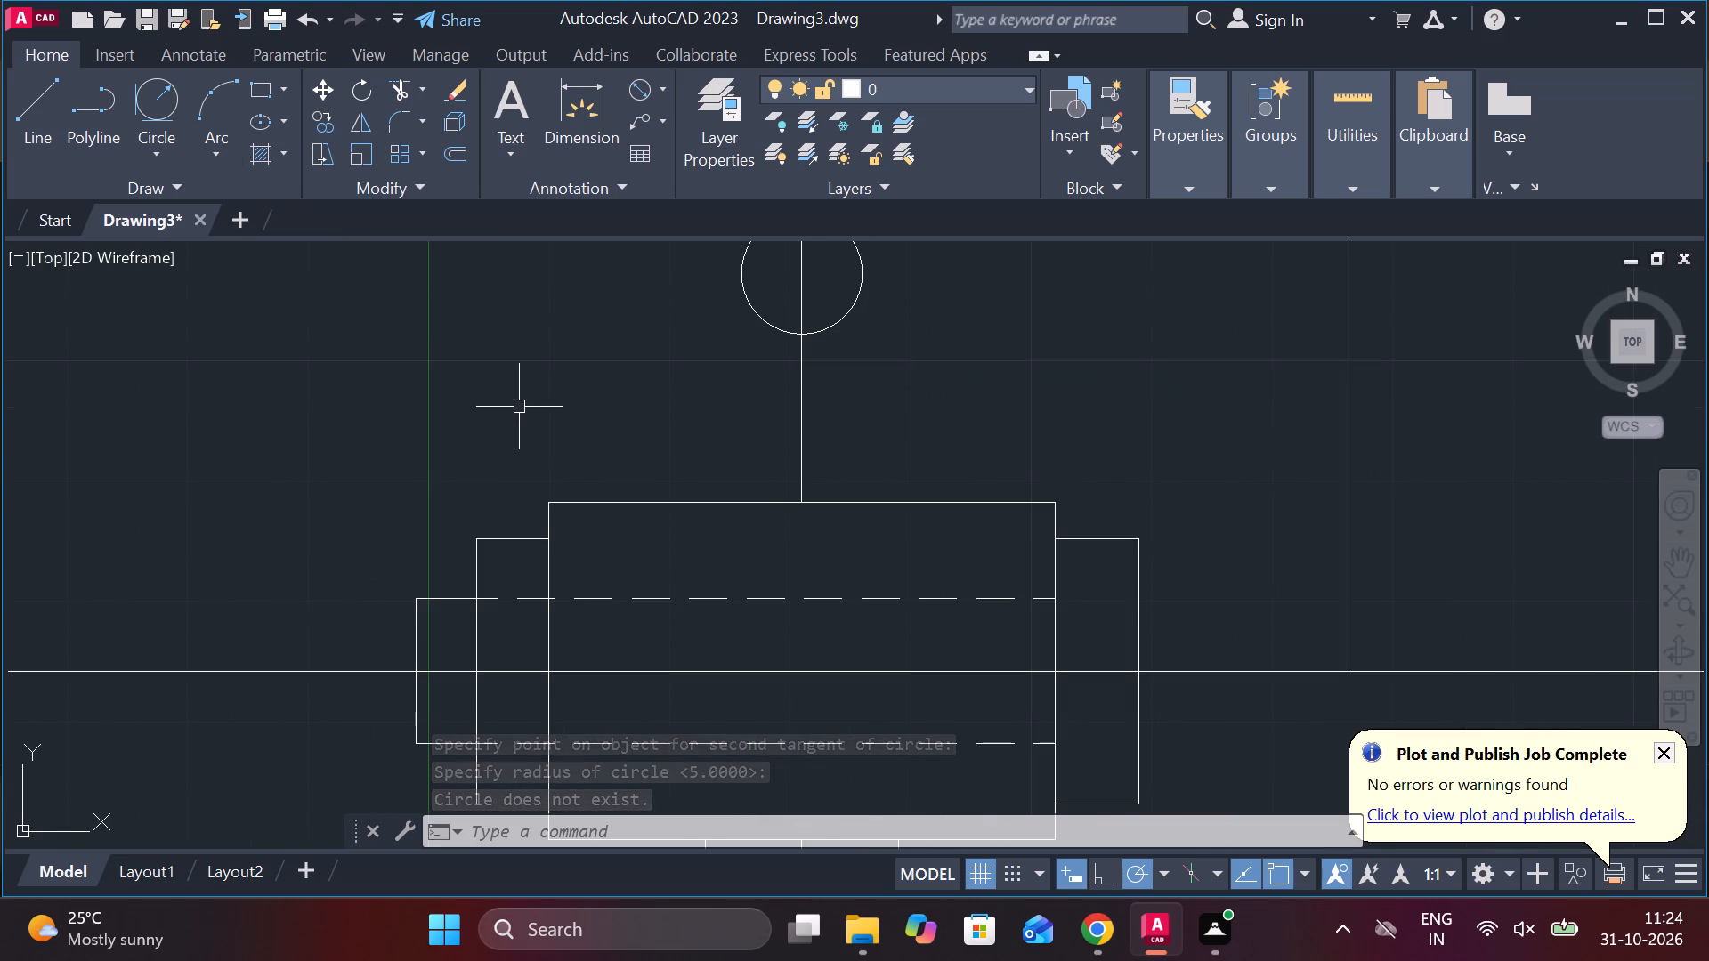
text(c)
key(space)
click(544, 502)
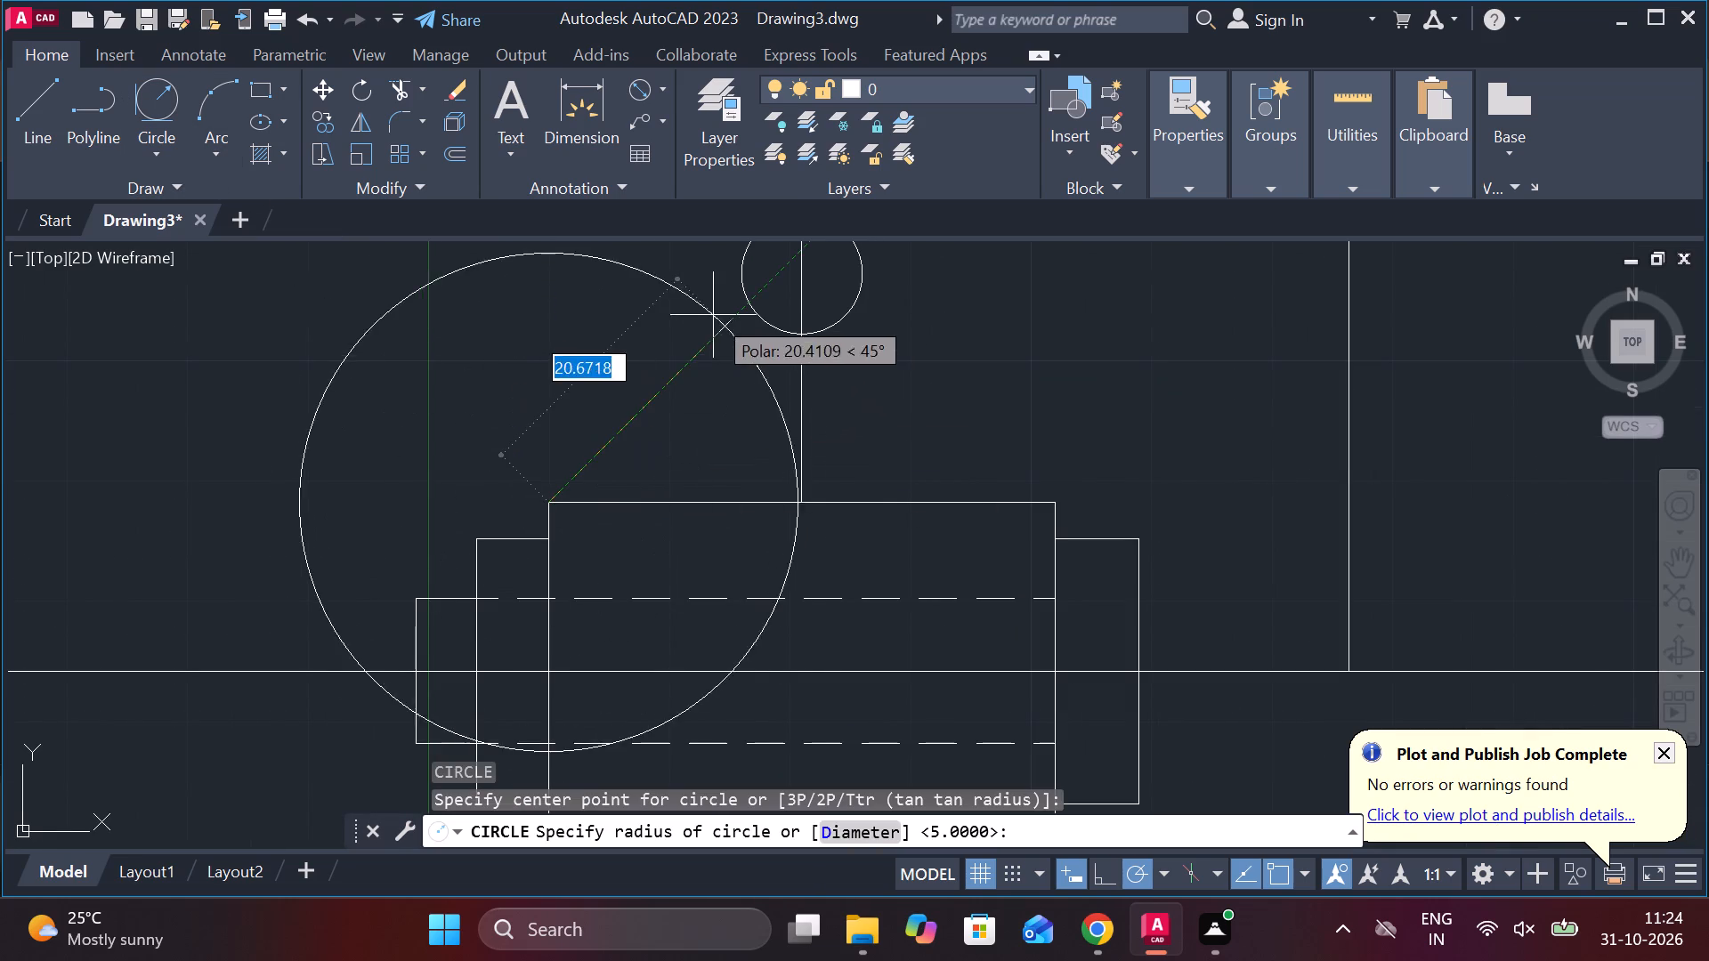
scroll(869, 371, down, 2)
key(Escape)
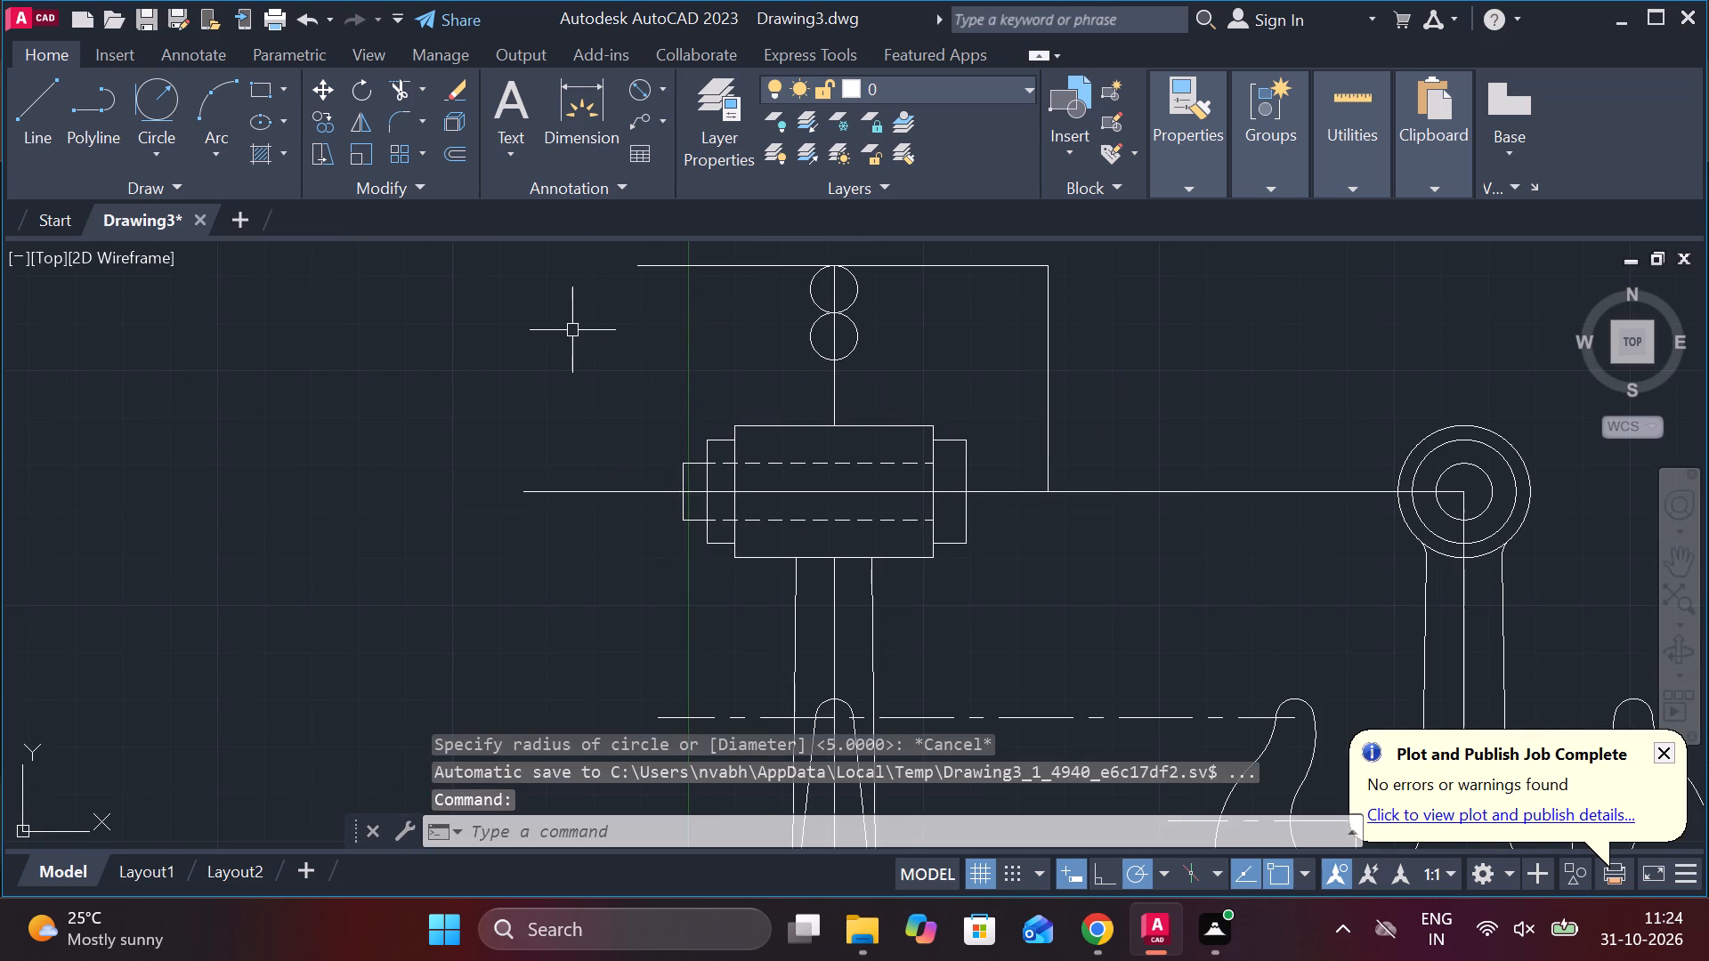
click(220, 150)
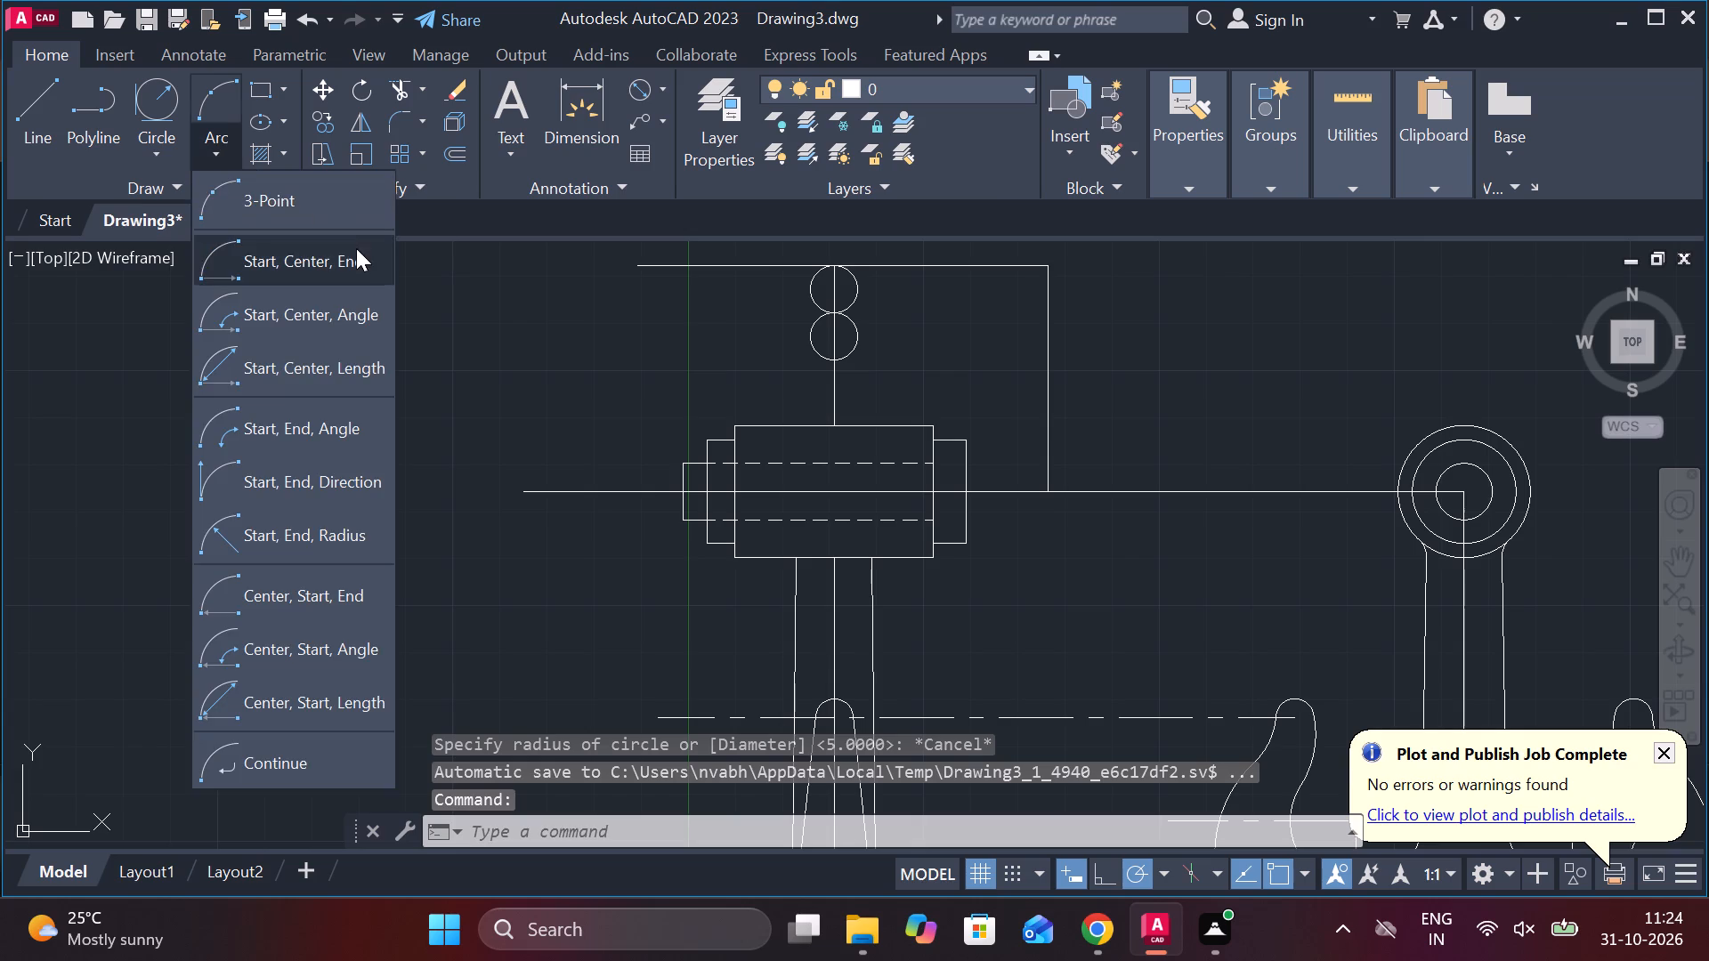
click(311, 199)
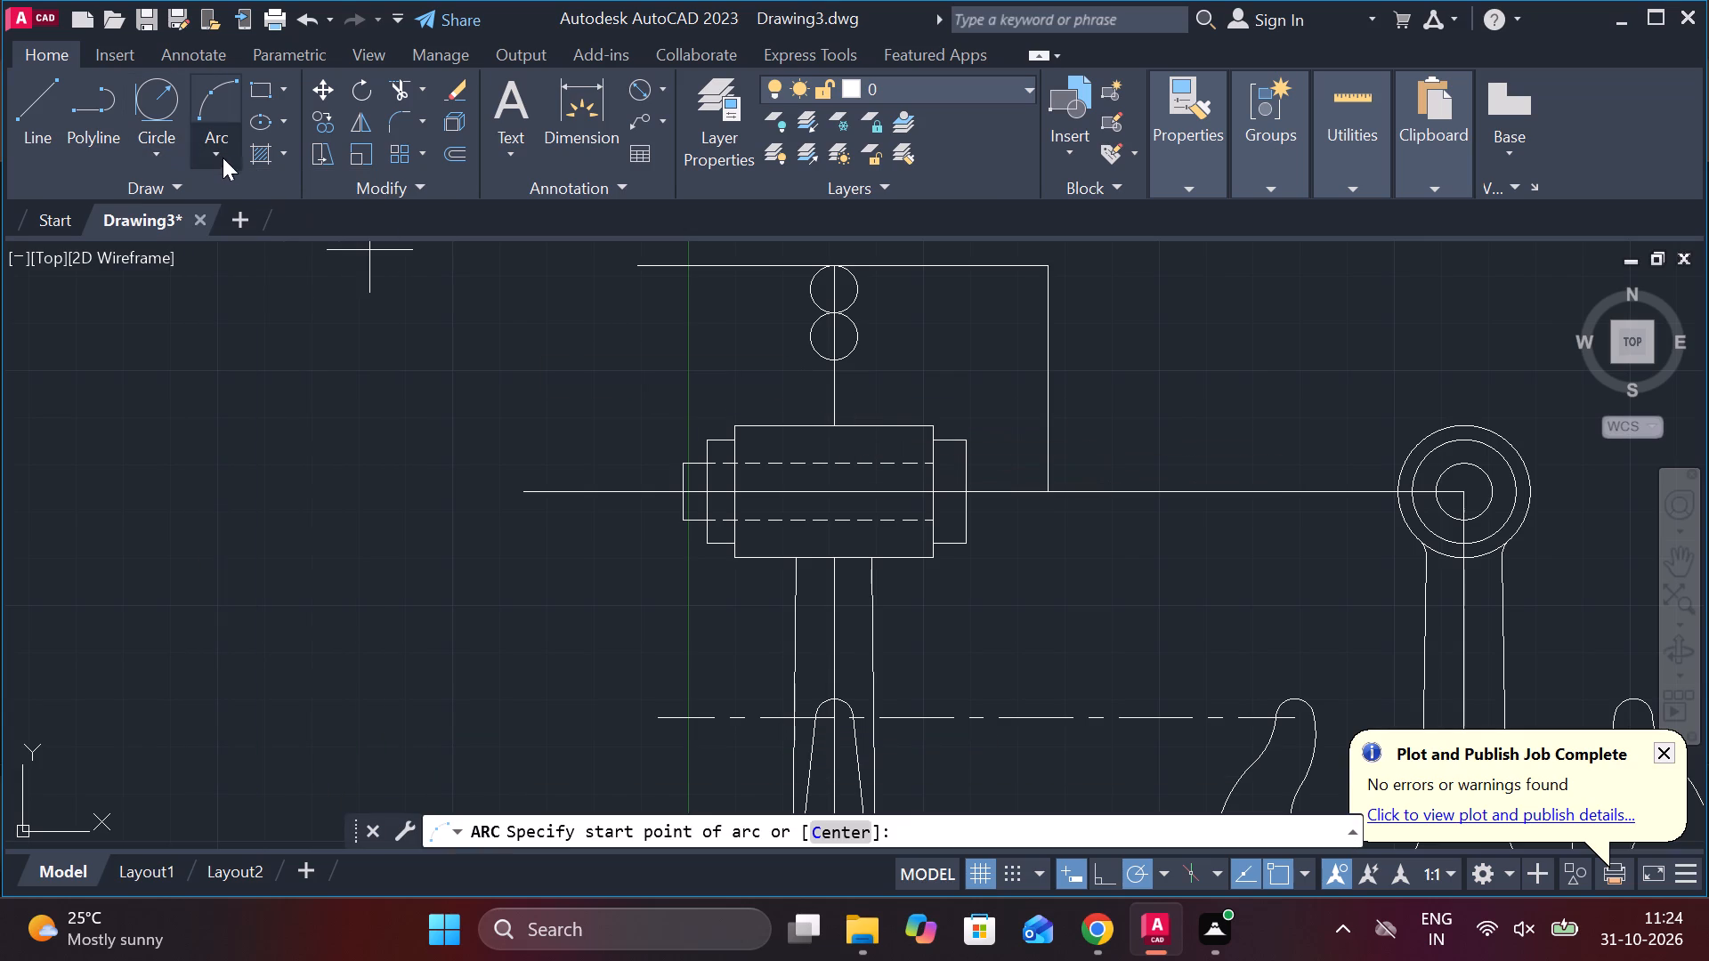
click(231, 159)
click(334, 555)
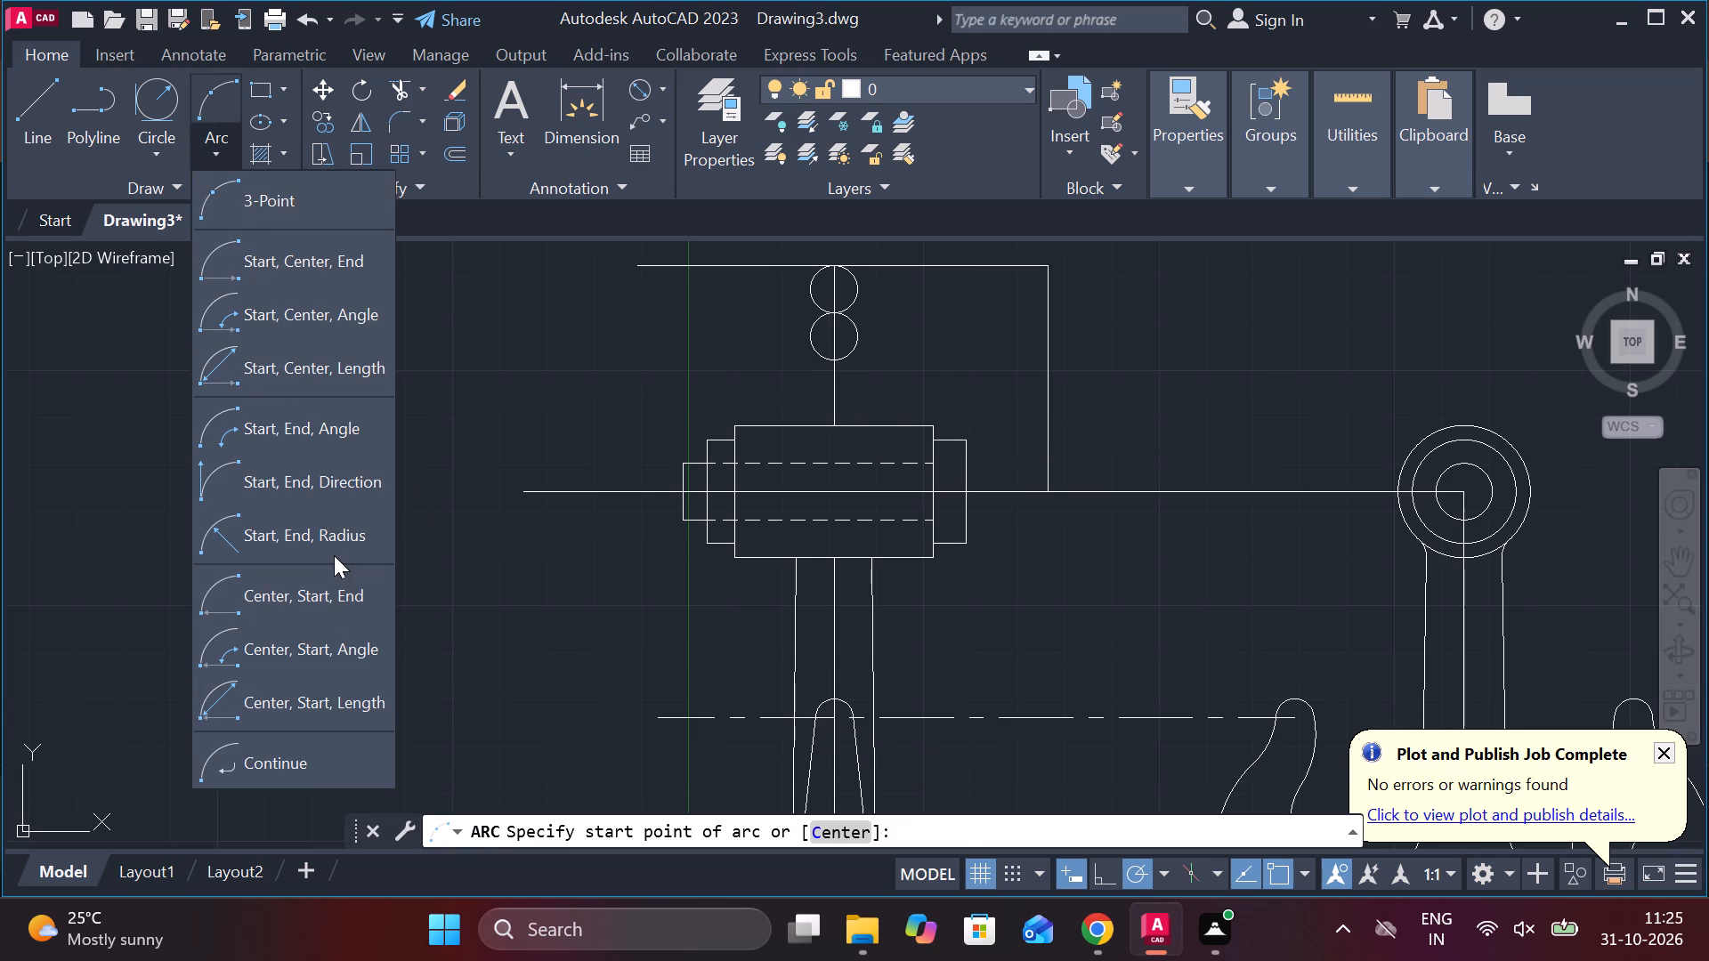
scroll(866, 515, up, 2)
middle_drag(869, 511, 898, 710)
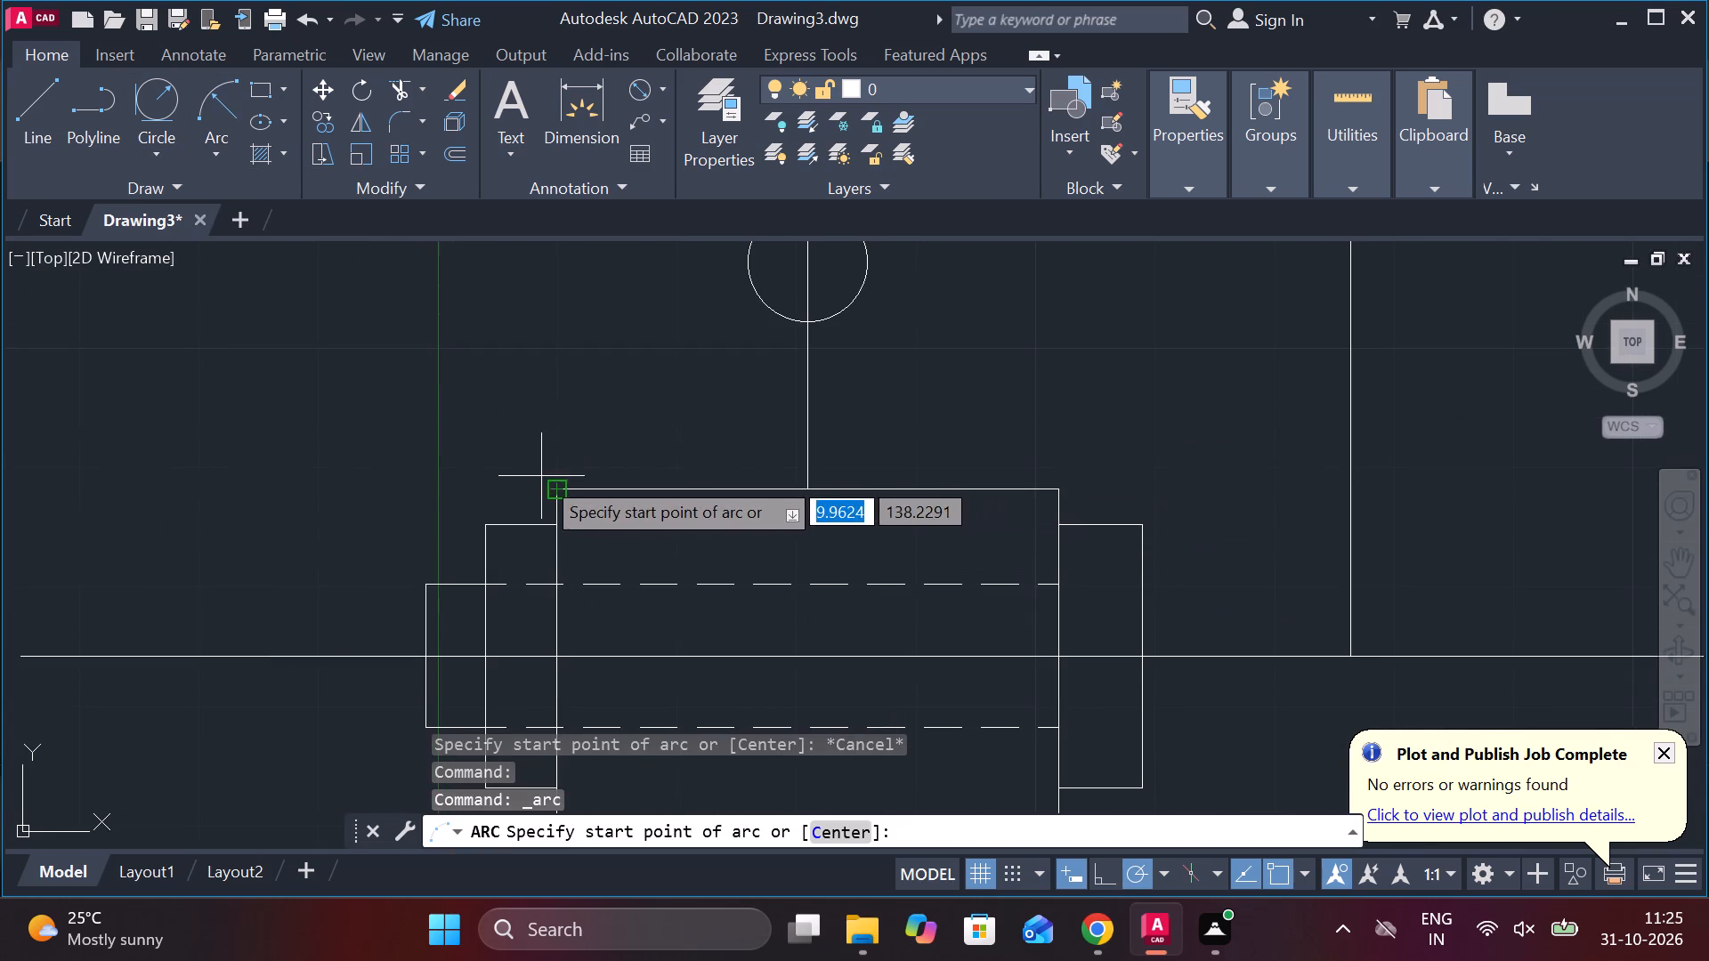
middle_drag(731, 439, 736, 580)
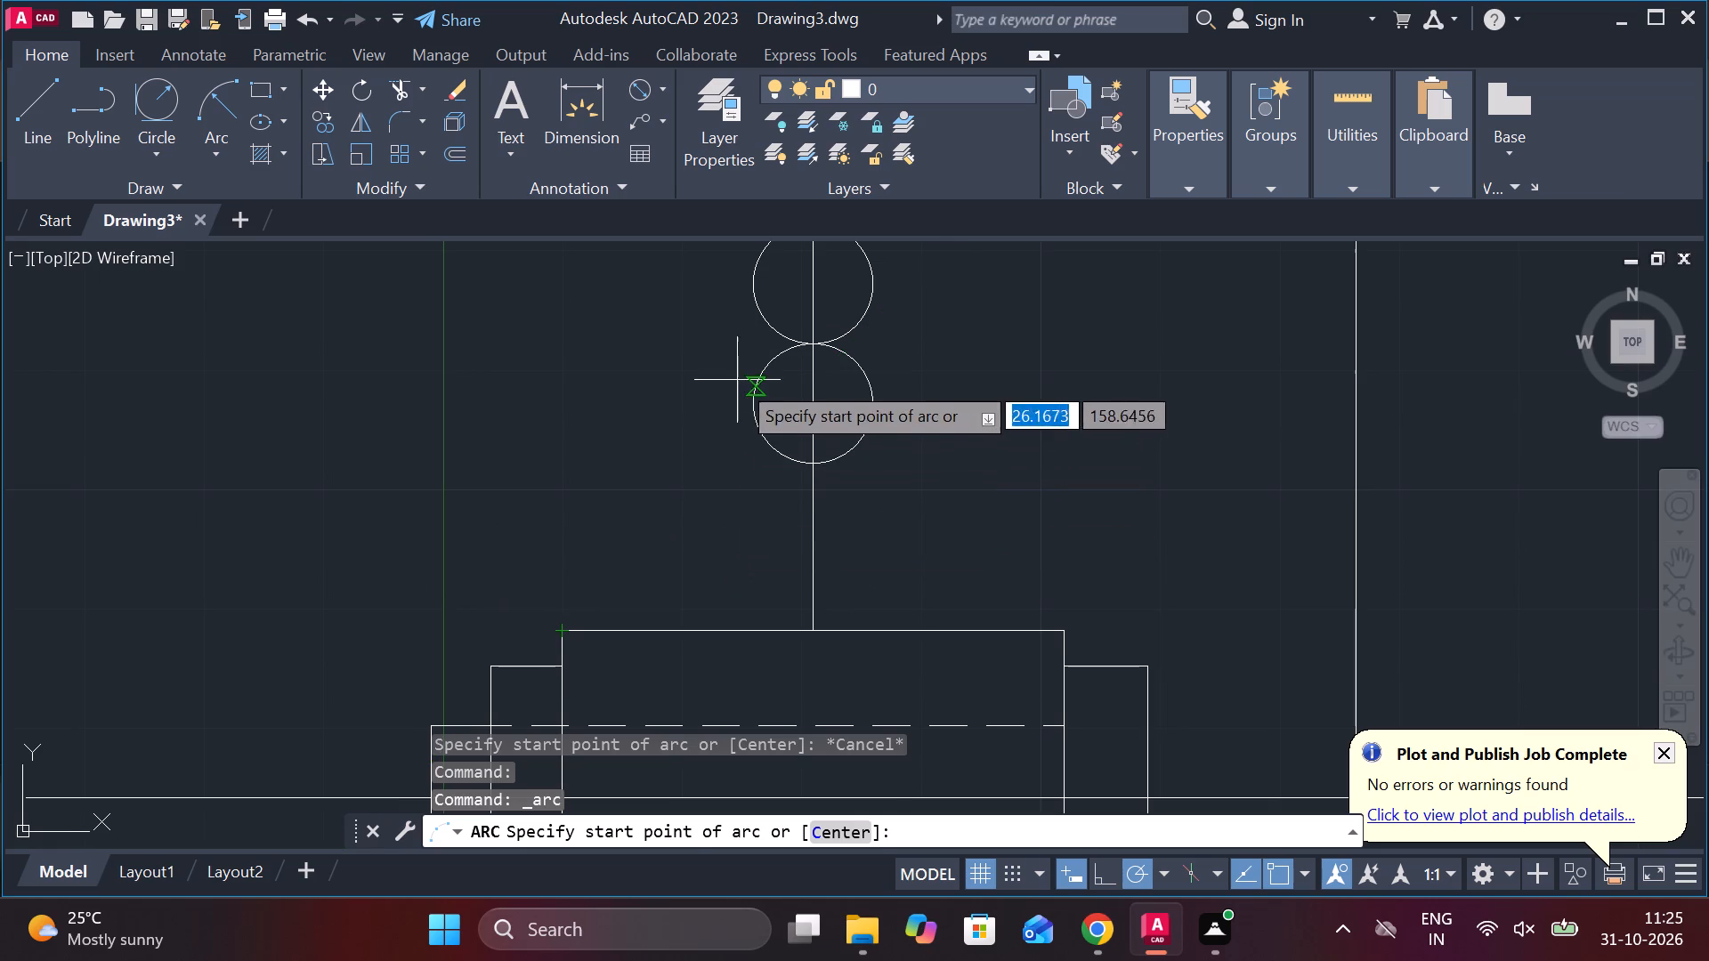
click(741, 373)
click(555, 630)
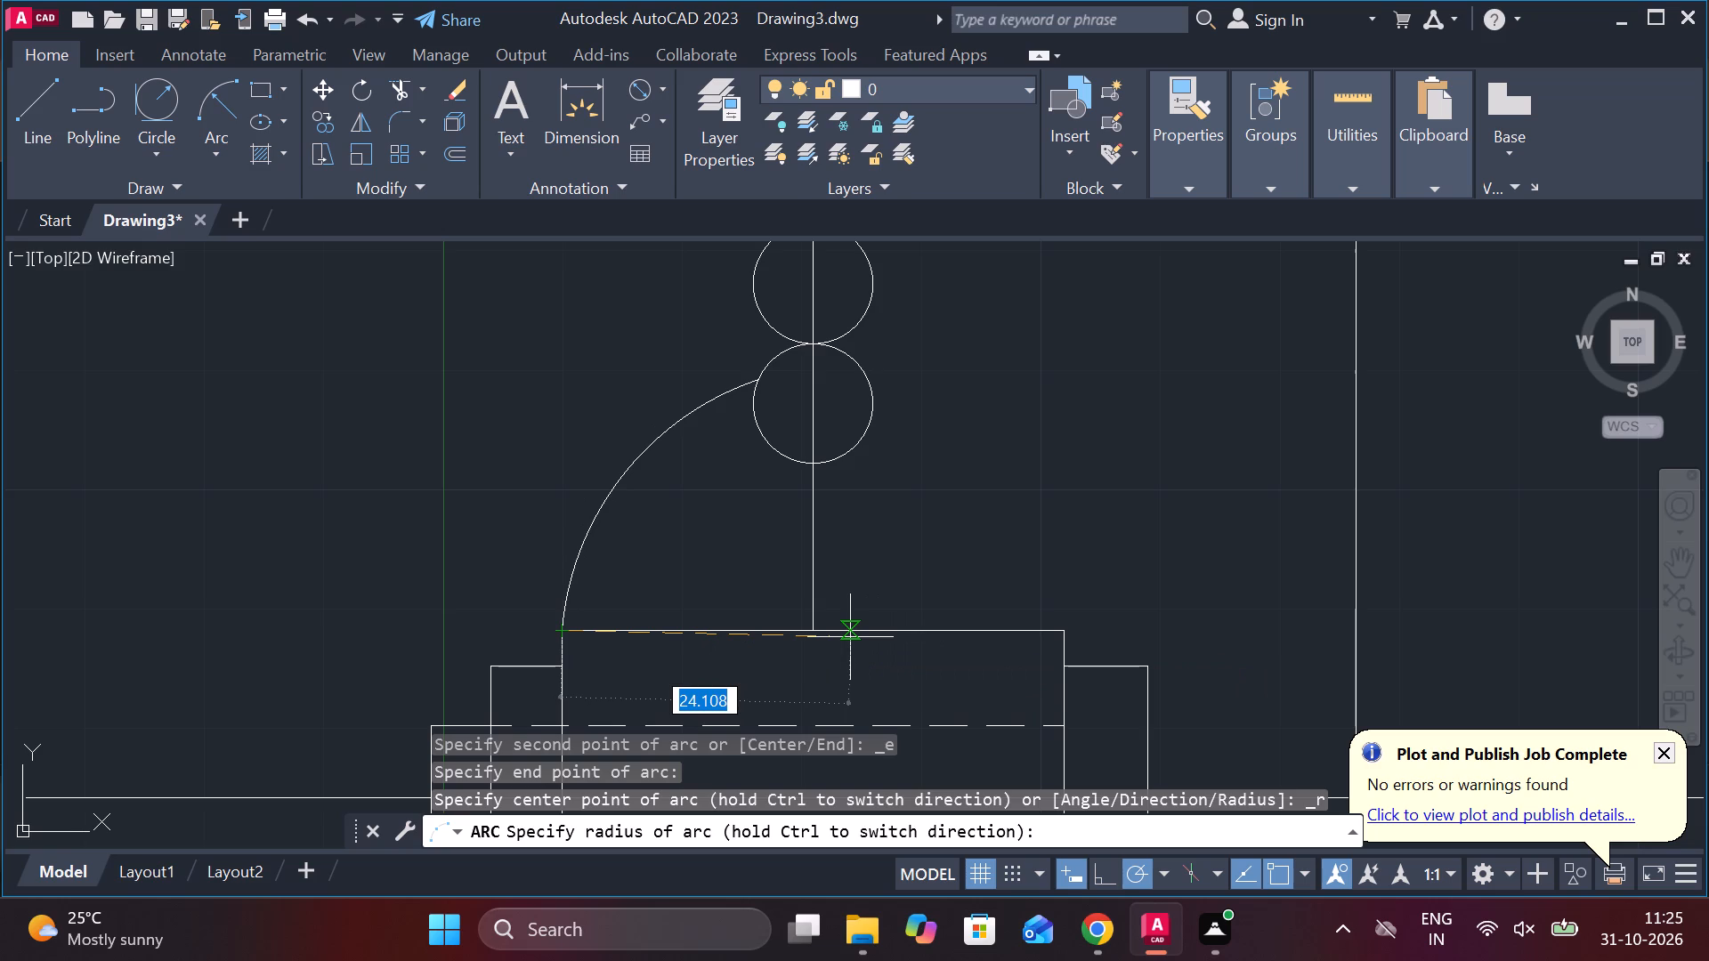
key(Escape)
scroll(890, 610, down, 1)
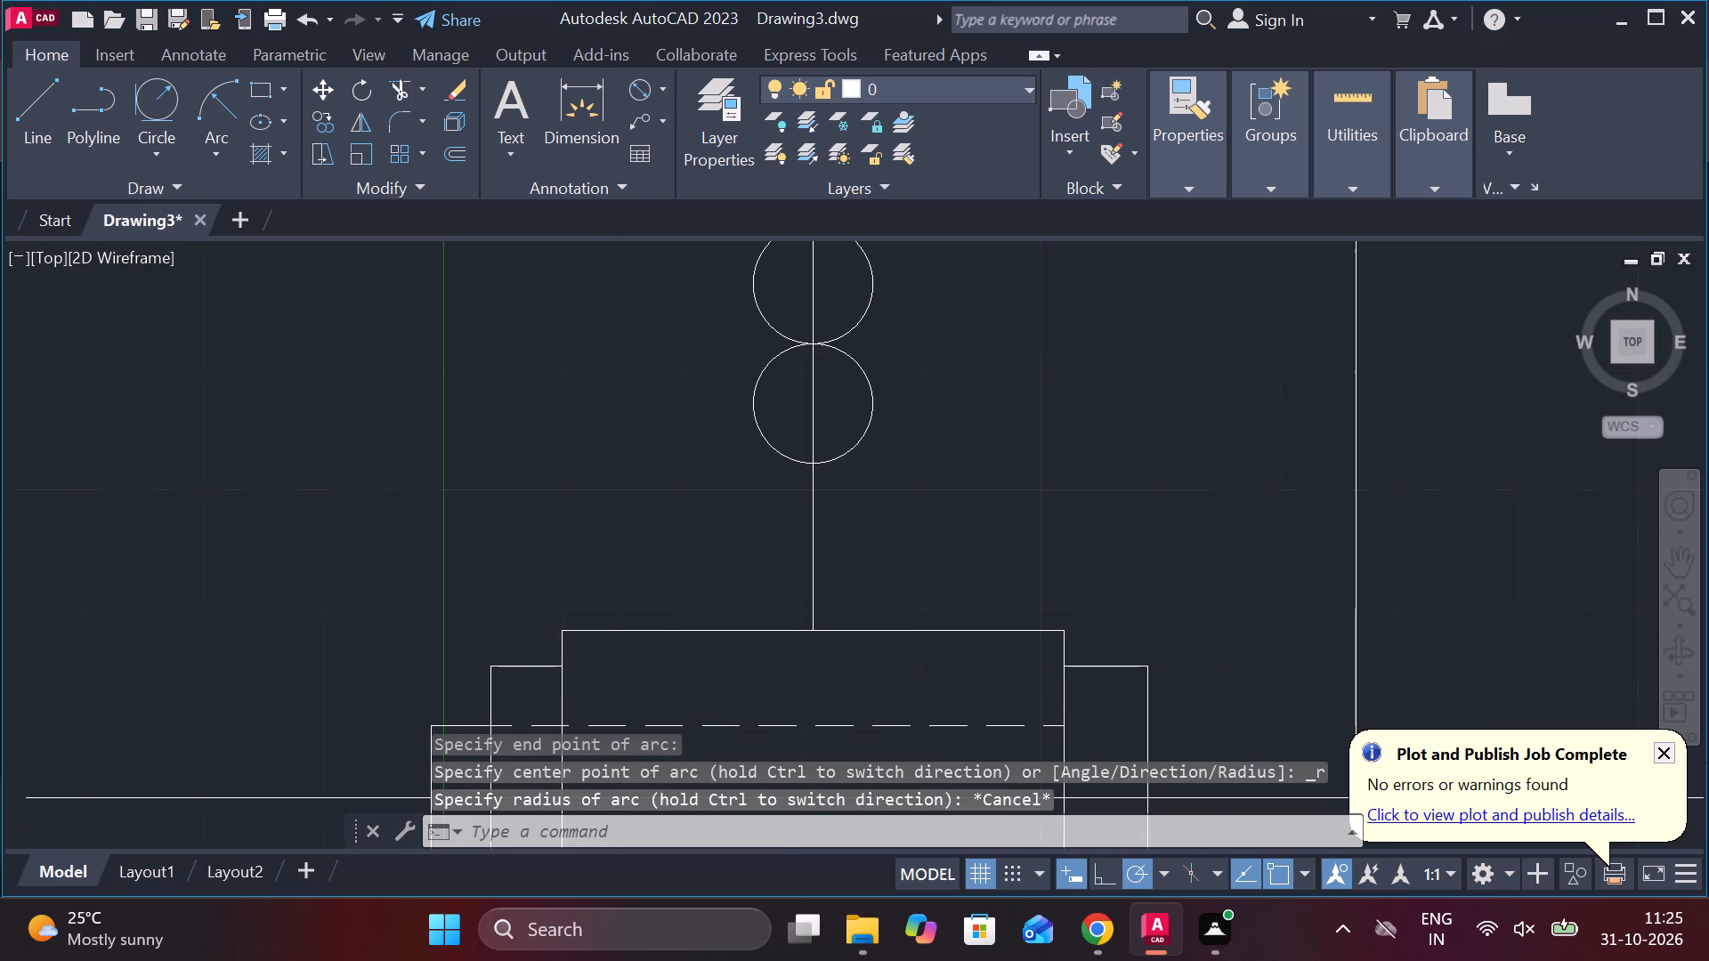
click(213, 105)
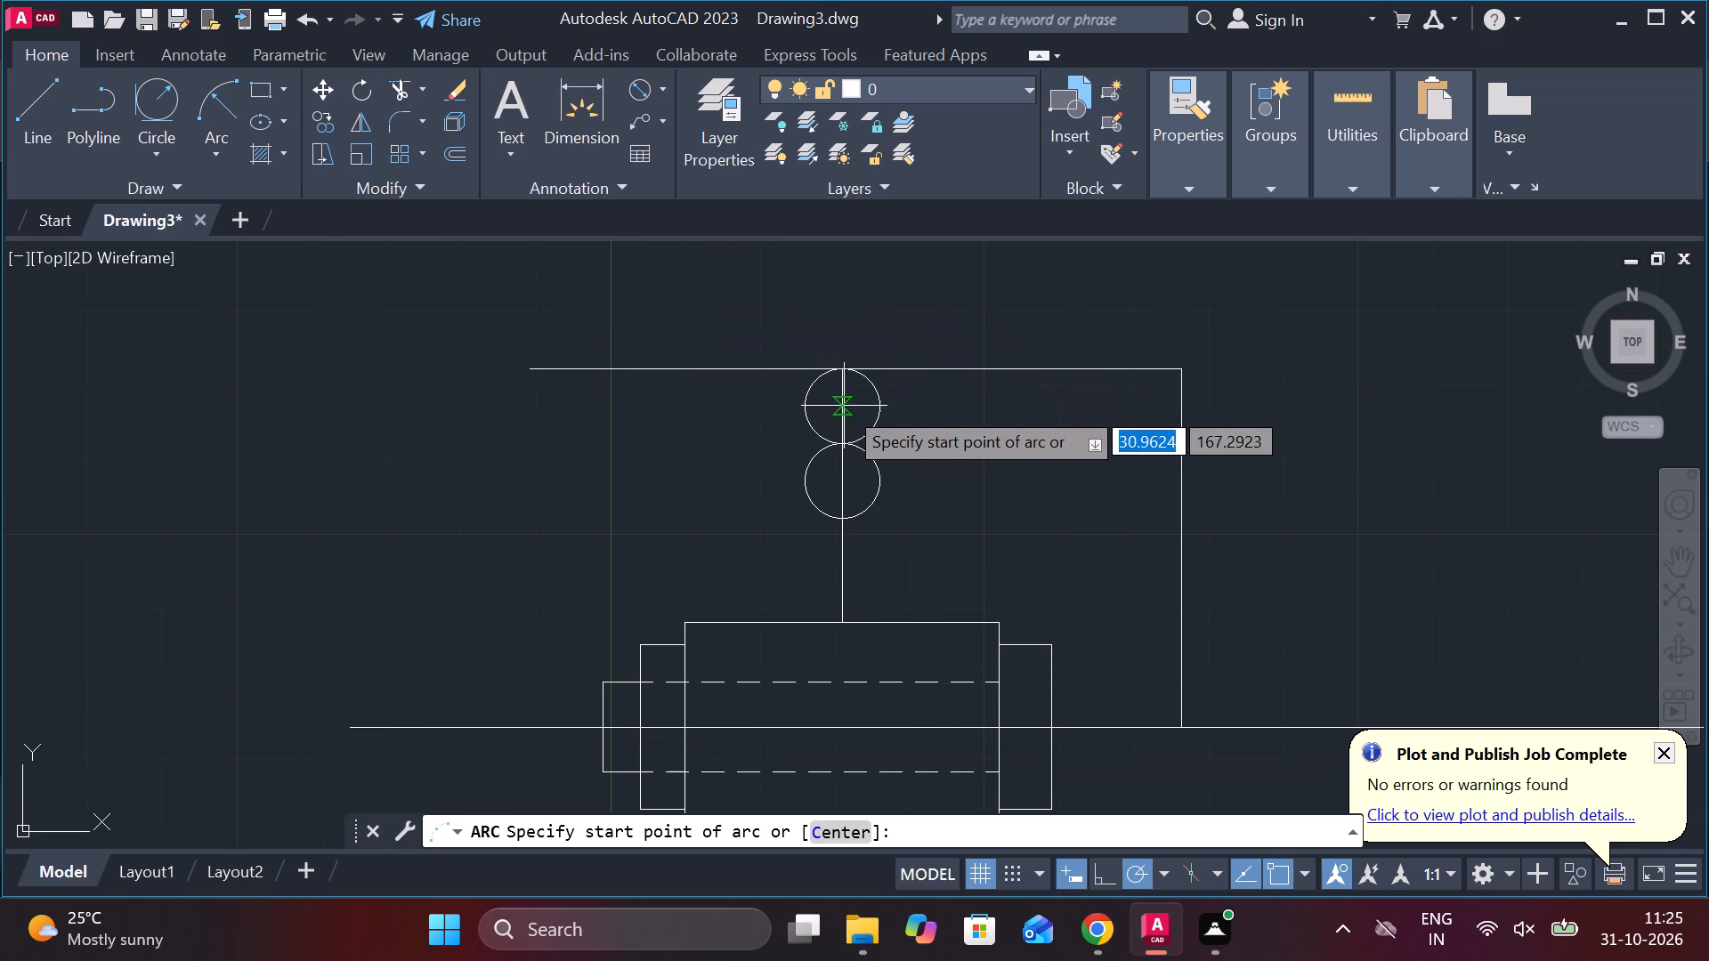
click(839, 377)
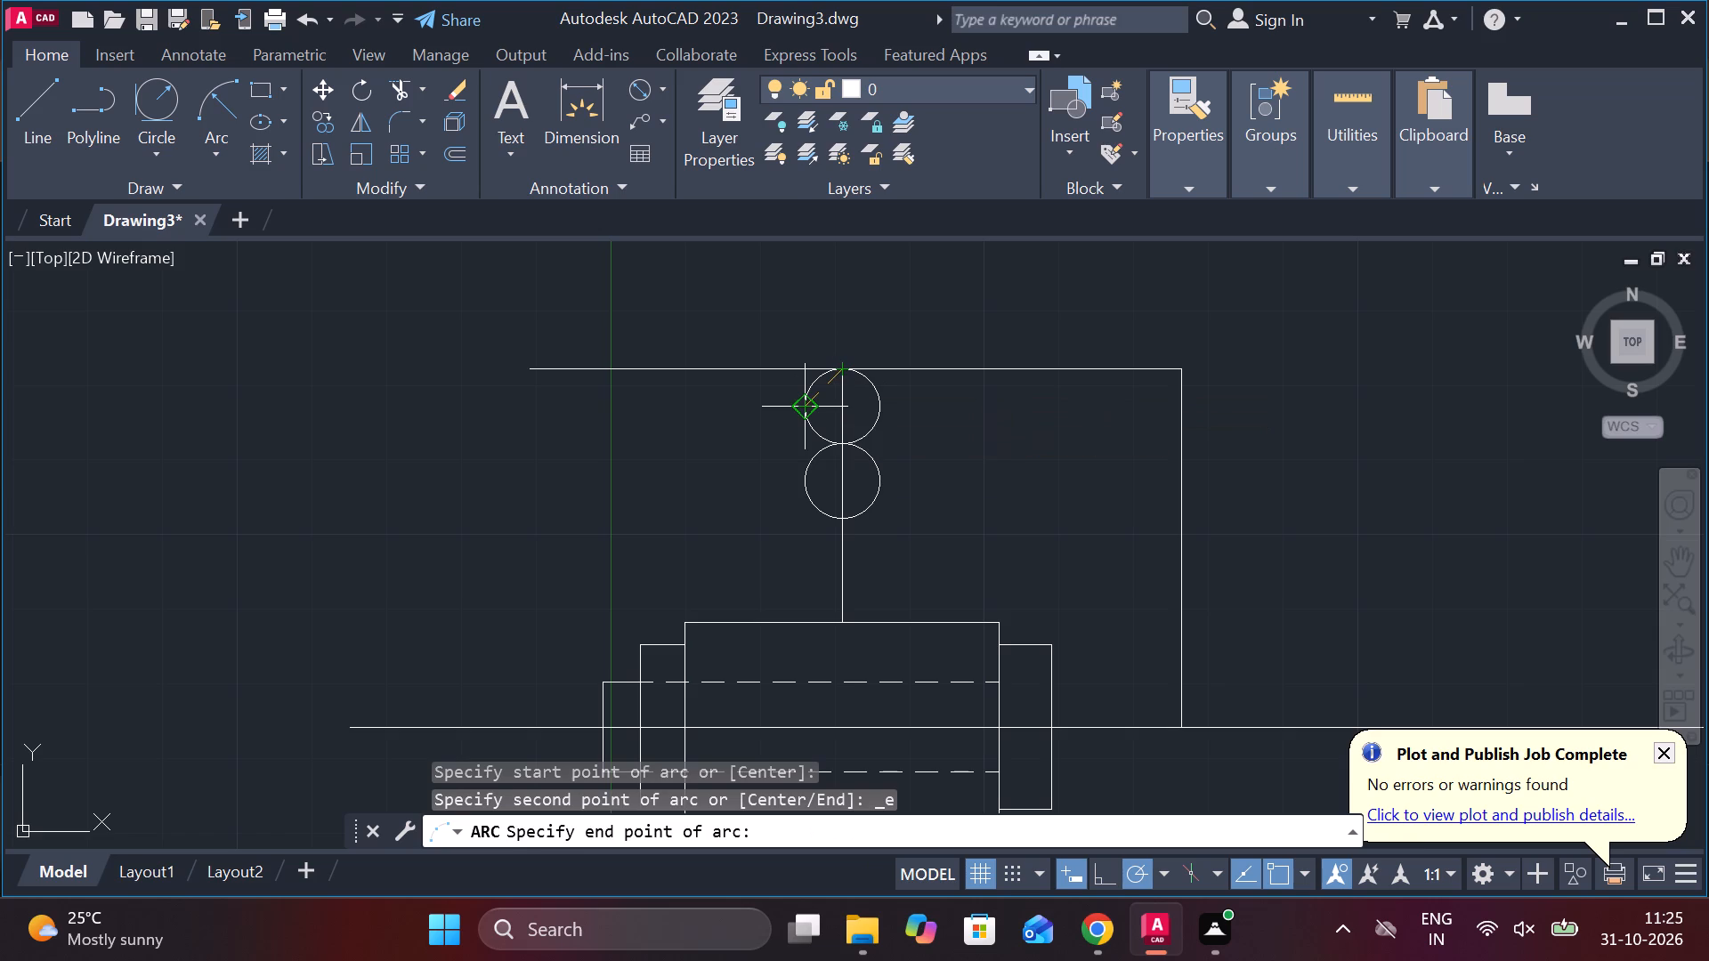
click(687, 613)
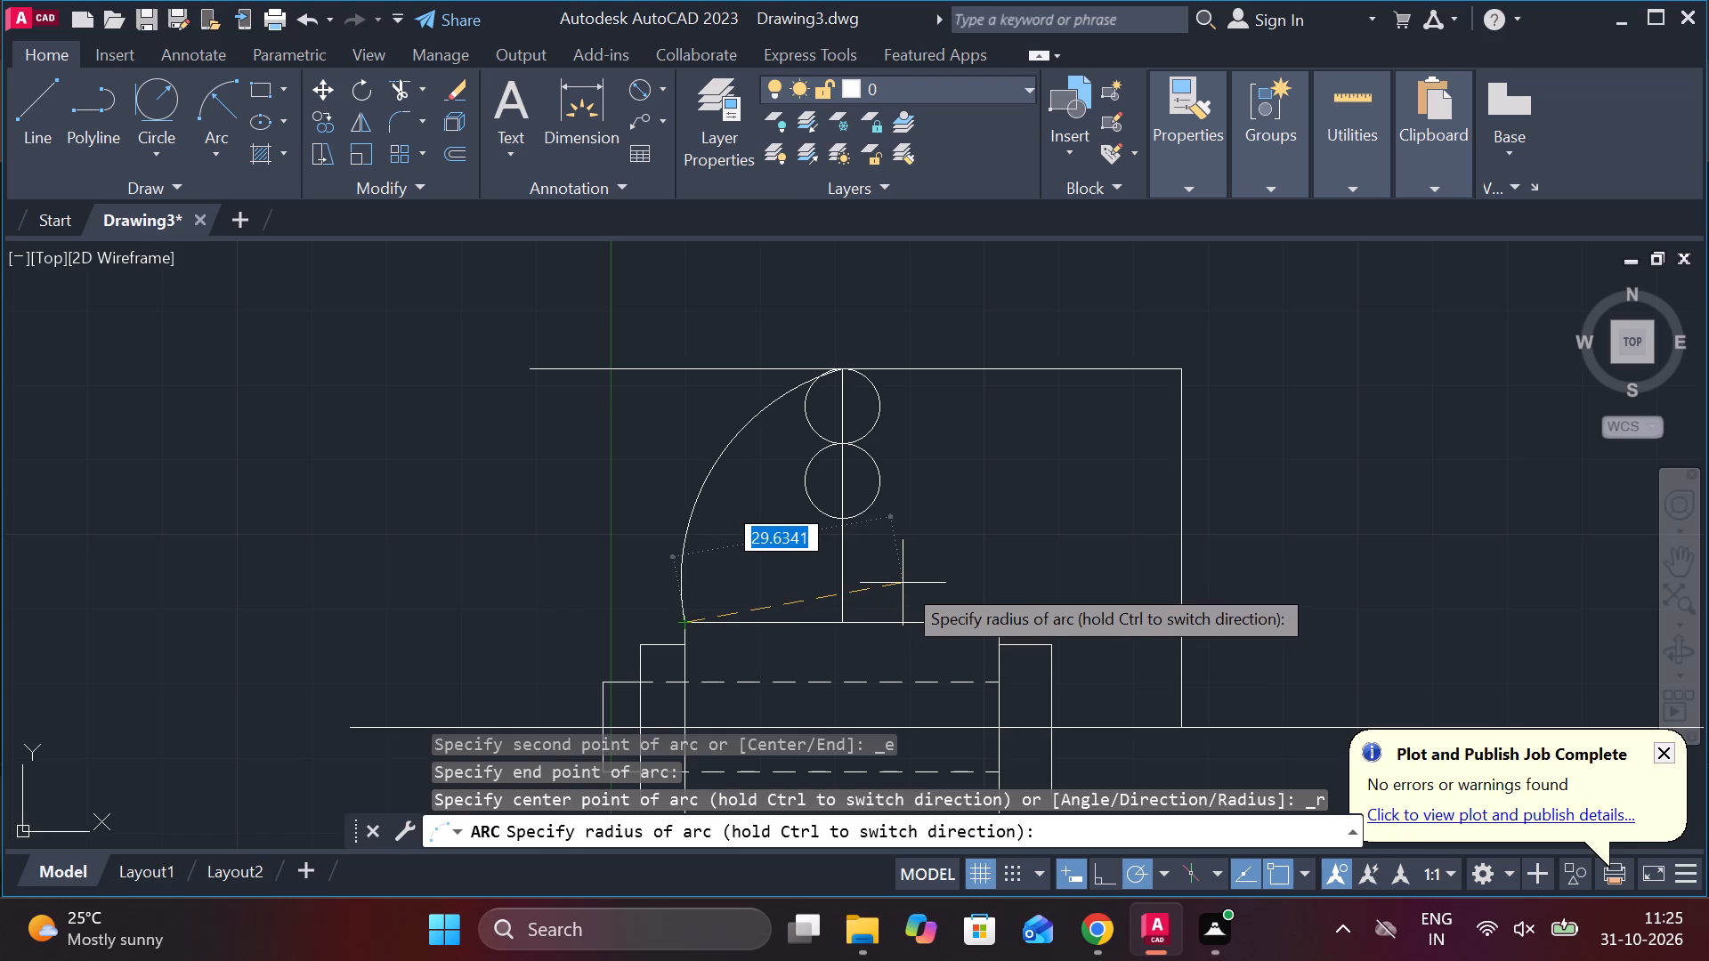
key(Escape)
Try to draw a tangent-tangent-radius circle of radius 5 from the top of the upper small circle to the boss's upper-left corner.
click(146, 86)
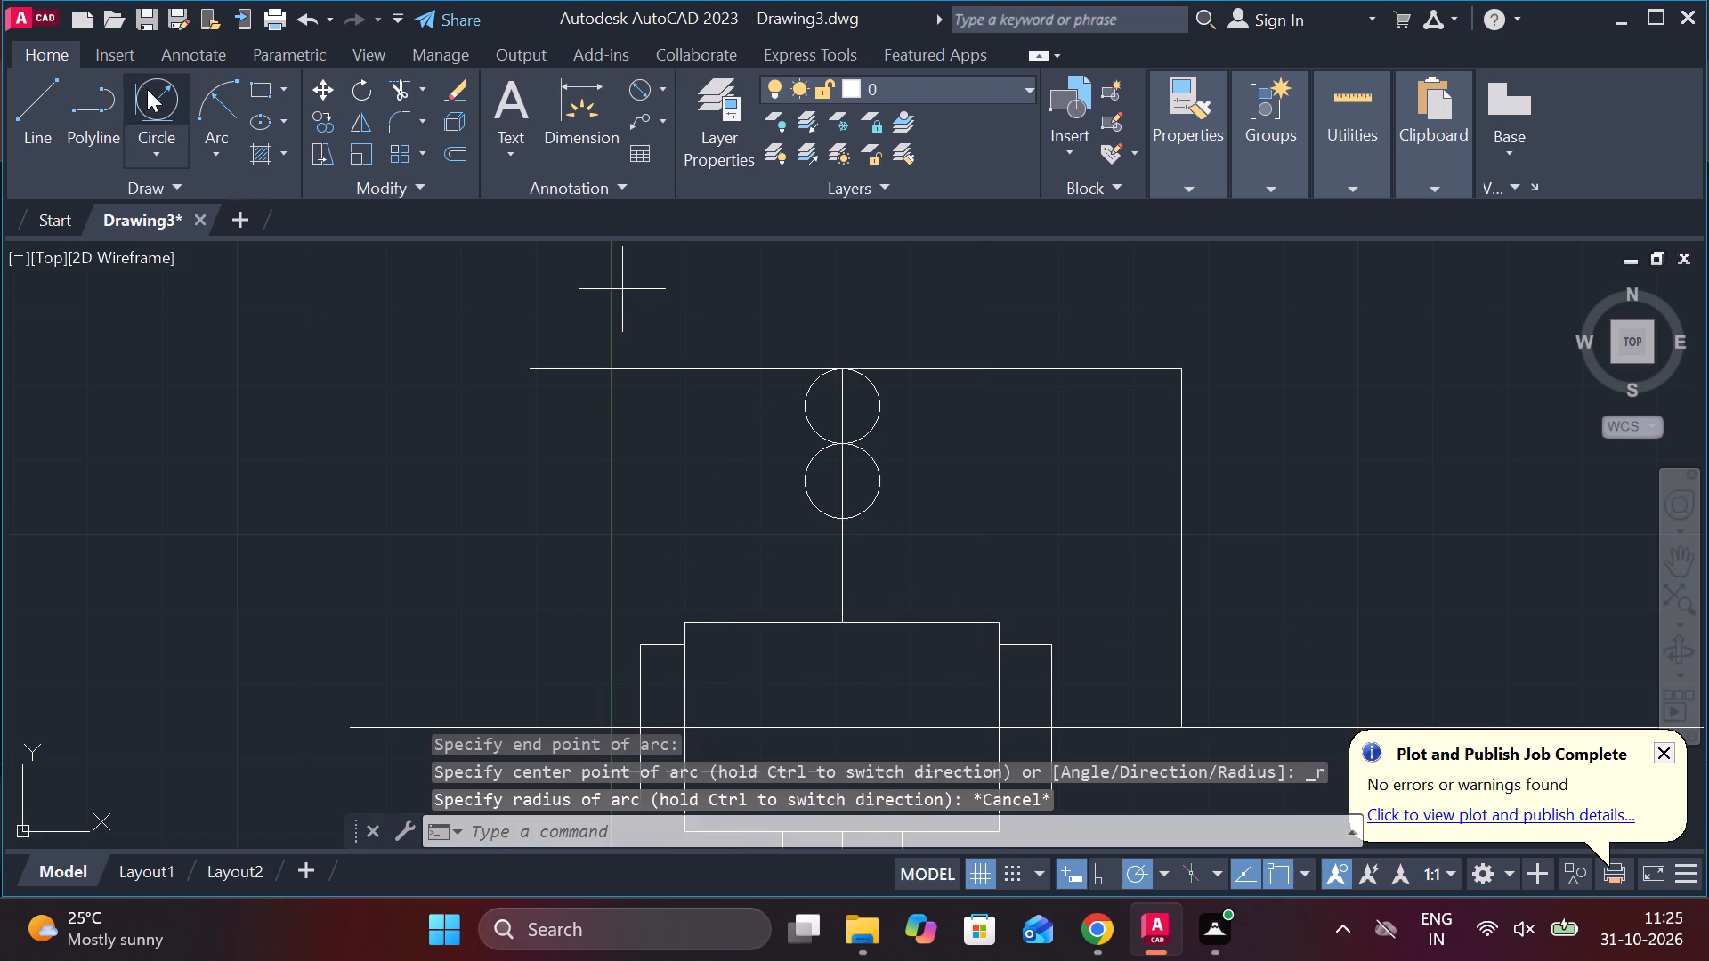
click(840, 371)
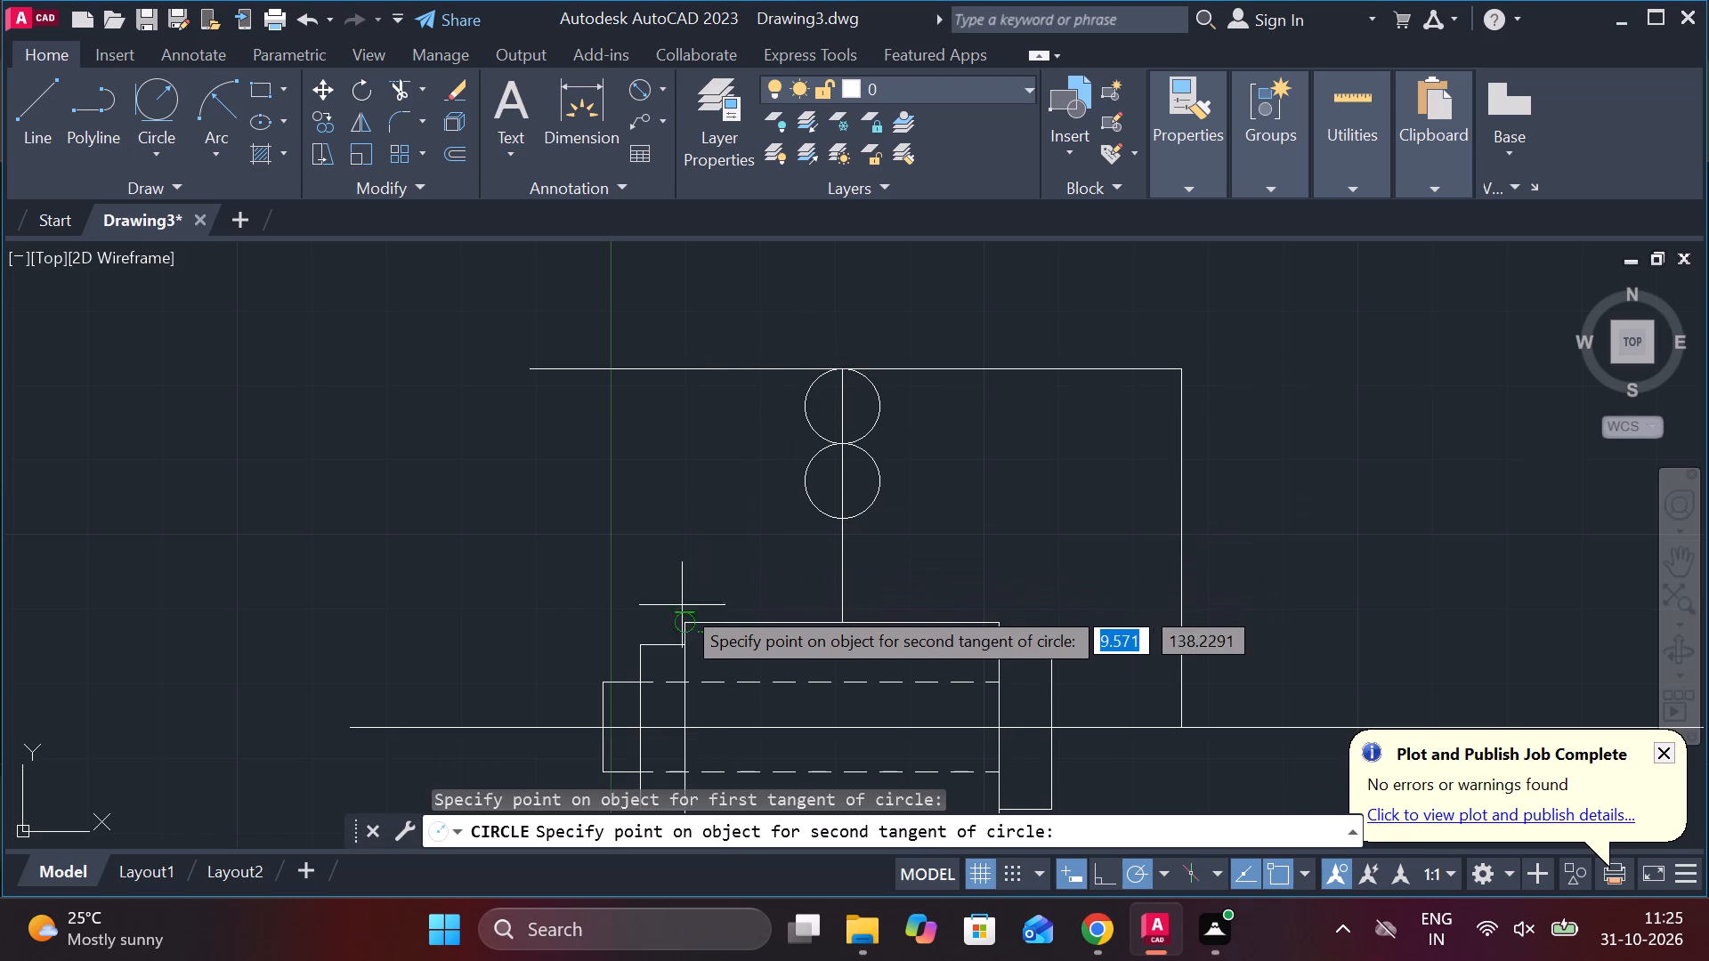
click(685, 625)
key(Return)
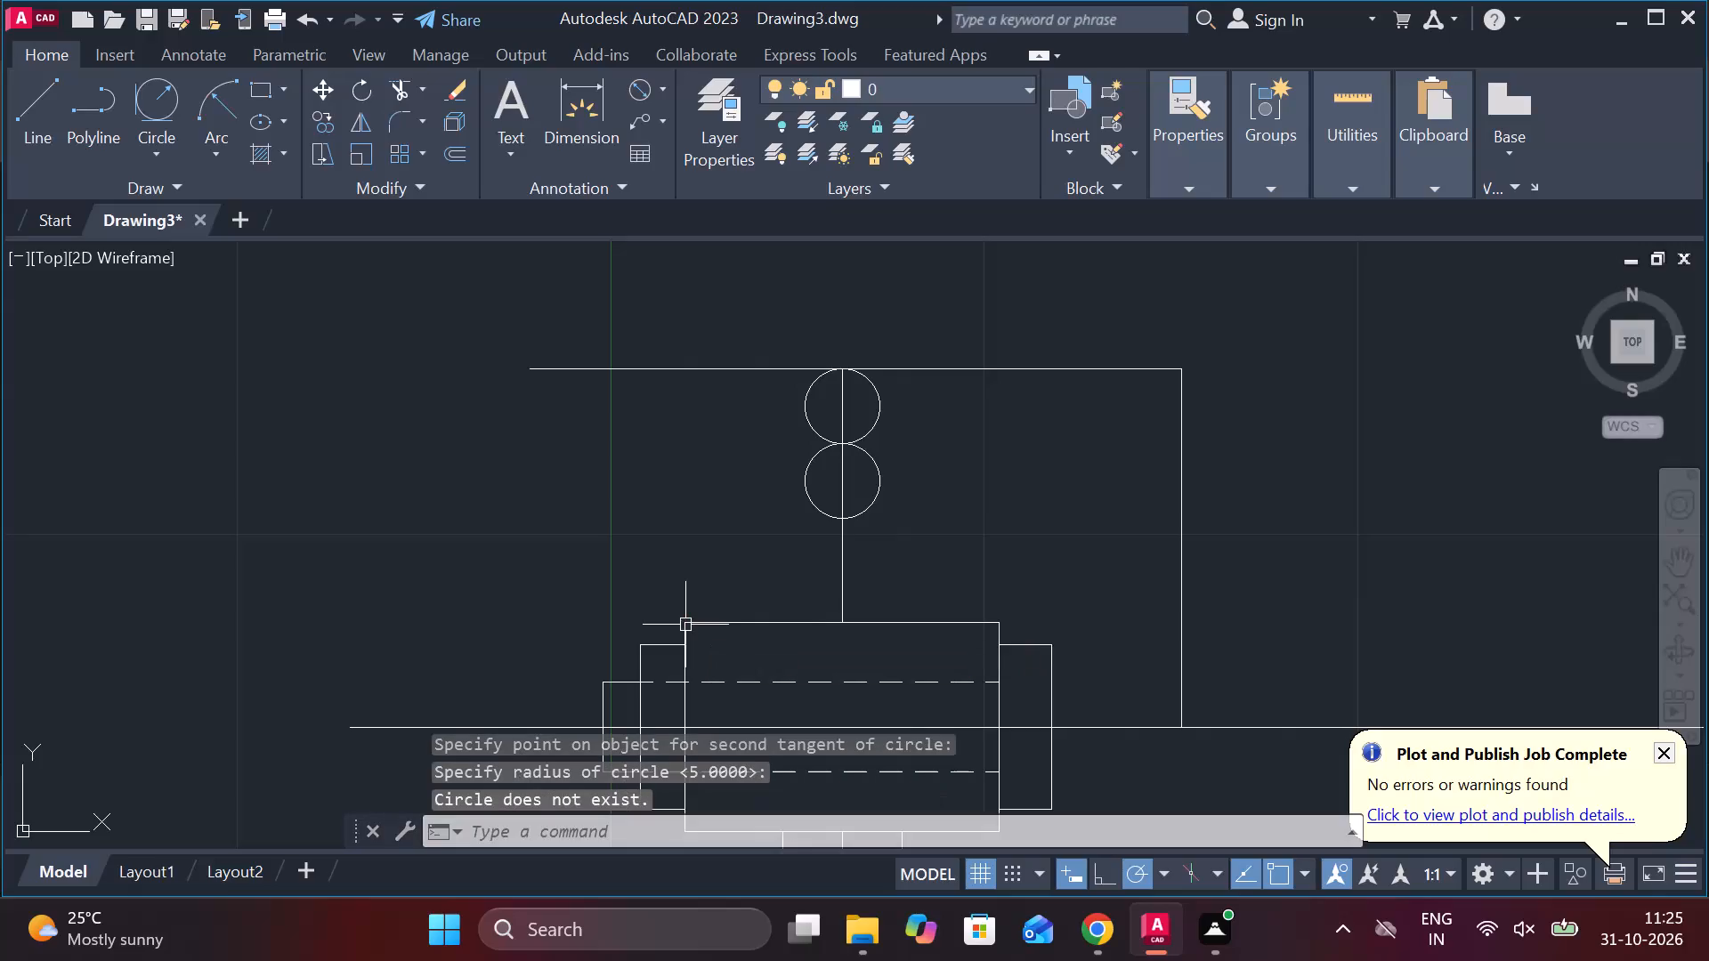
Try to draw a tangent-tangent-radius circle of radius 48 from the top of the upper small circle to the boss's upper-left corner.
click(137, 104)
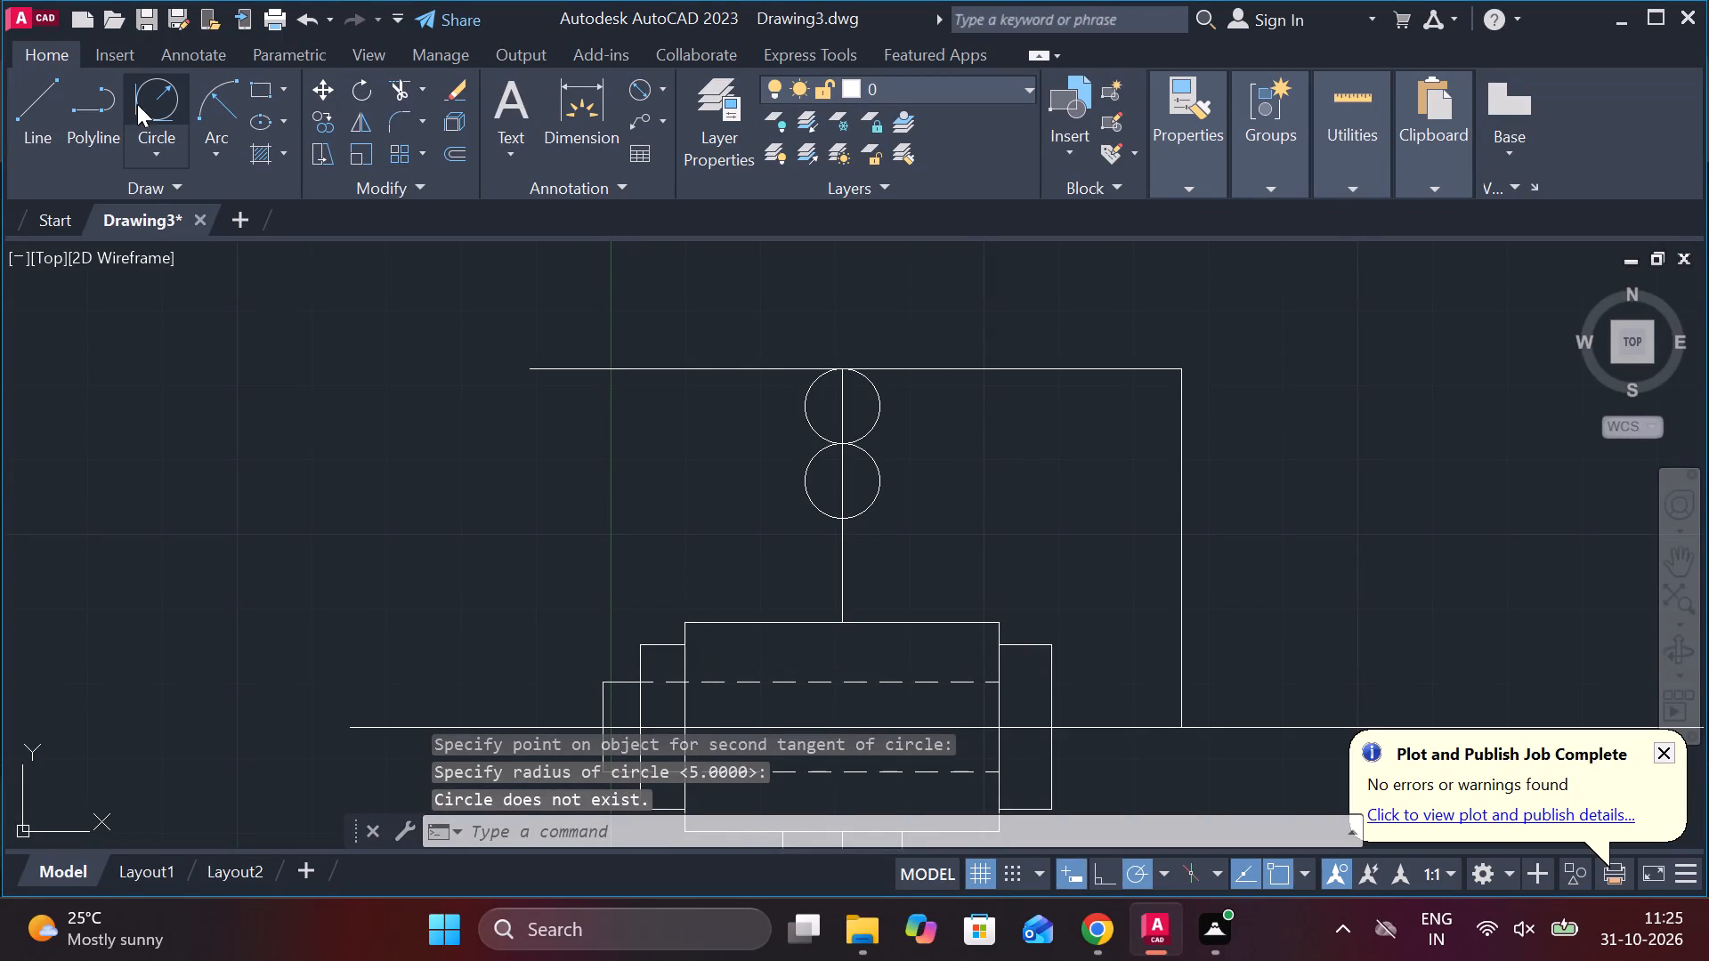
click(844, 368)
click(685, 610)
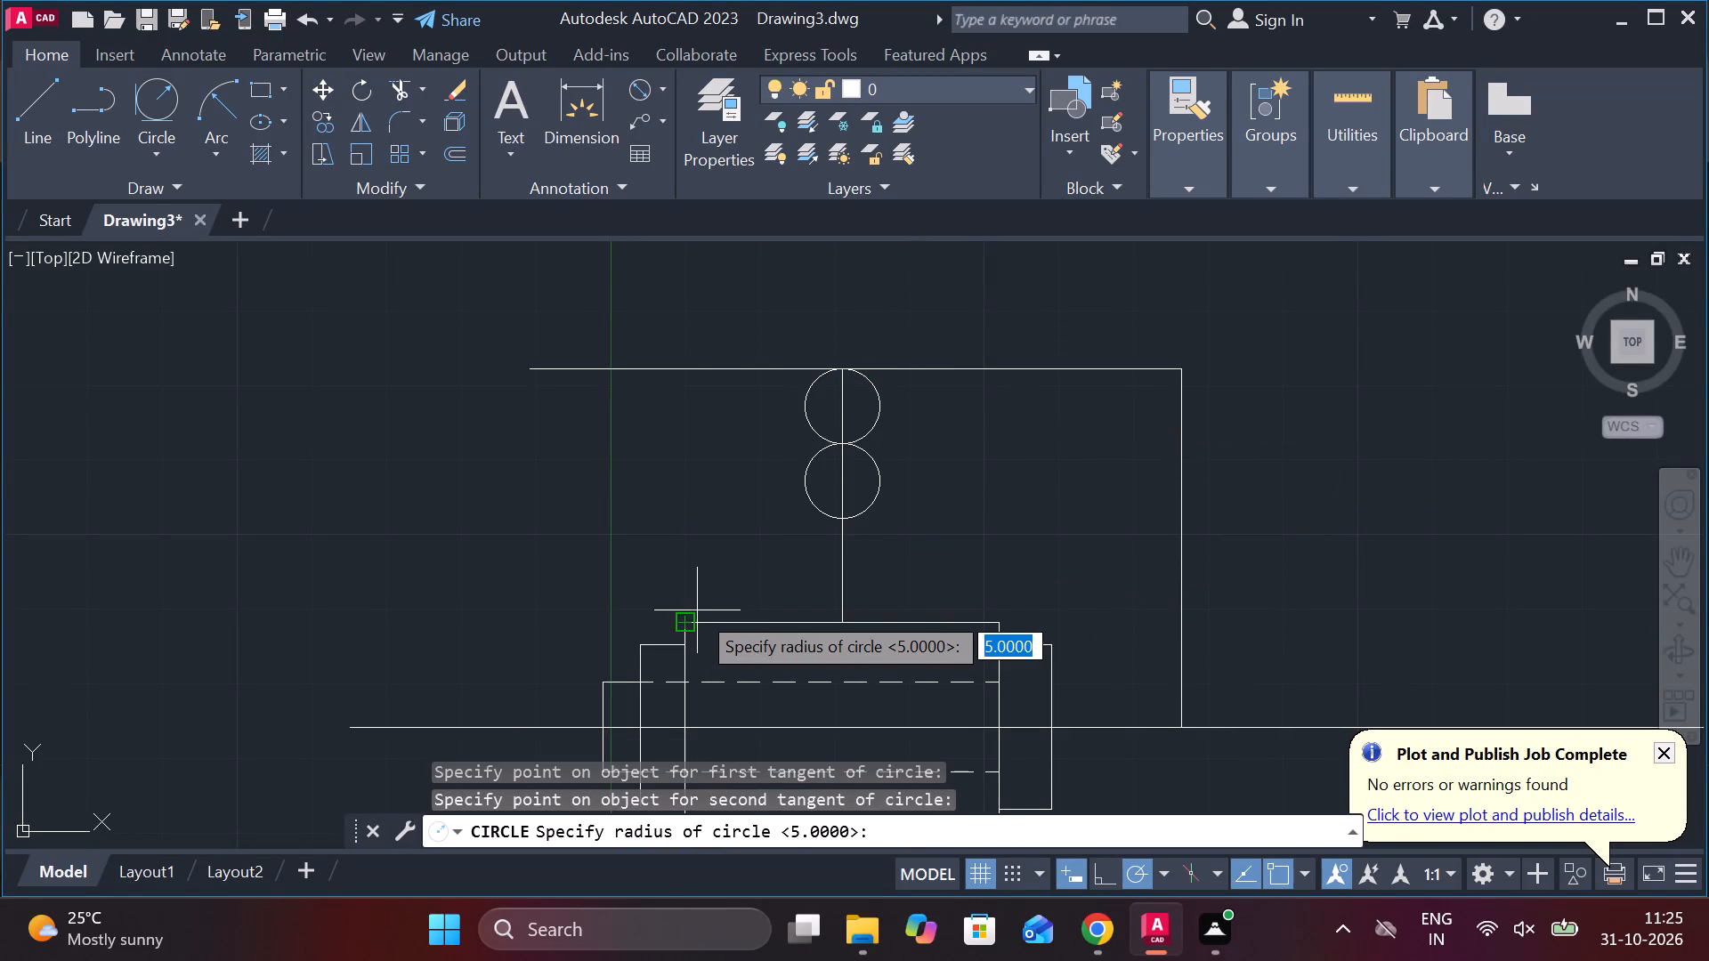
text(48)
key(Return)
Draw a start-end-radius arc of radius 42 from the upper small circle's upper-left side to the boss's upper-left corner.
scroll(860, 521, down, 2)
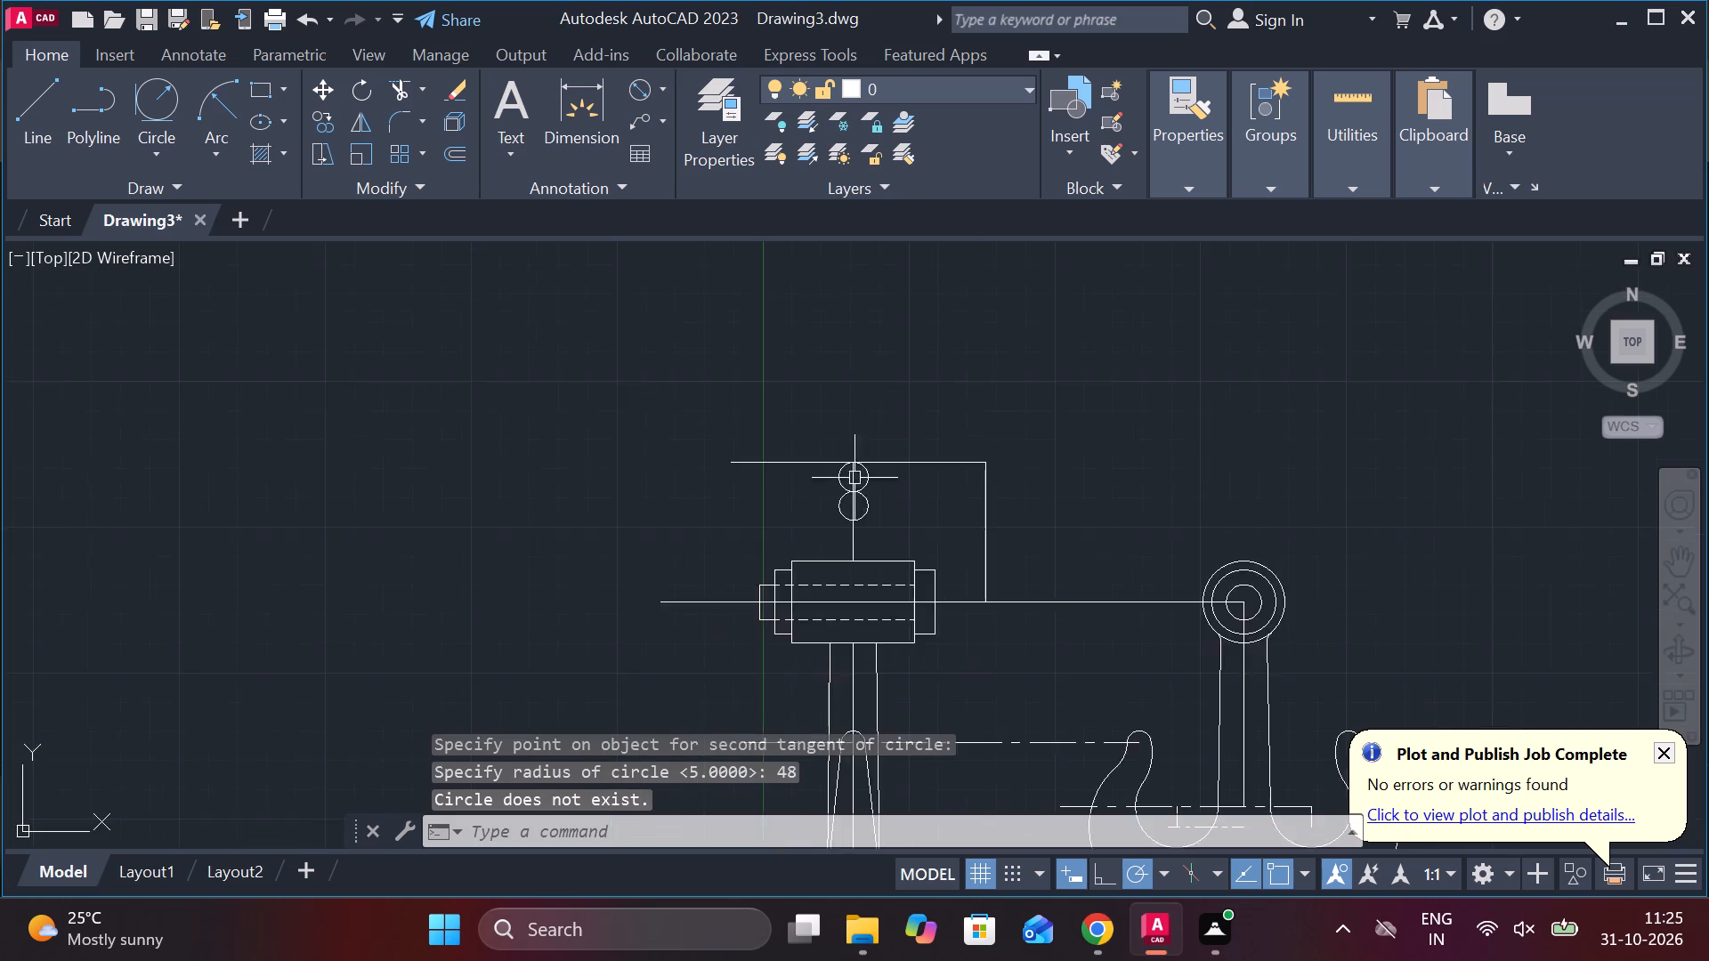
scroll(840, 459, up, 3)
click(198, 92)
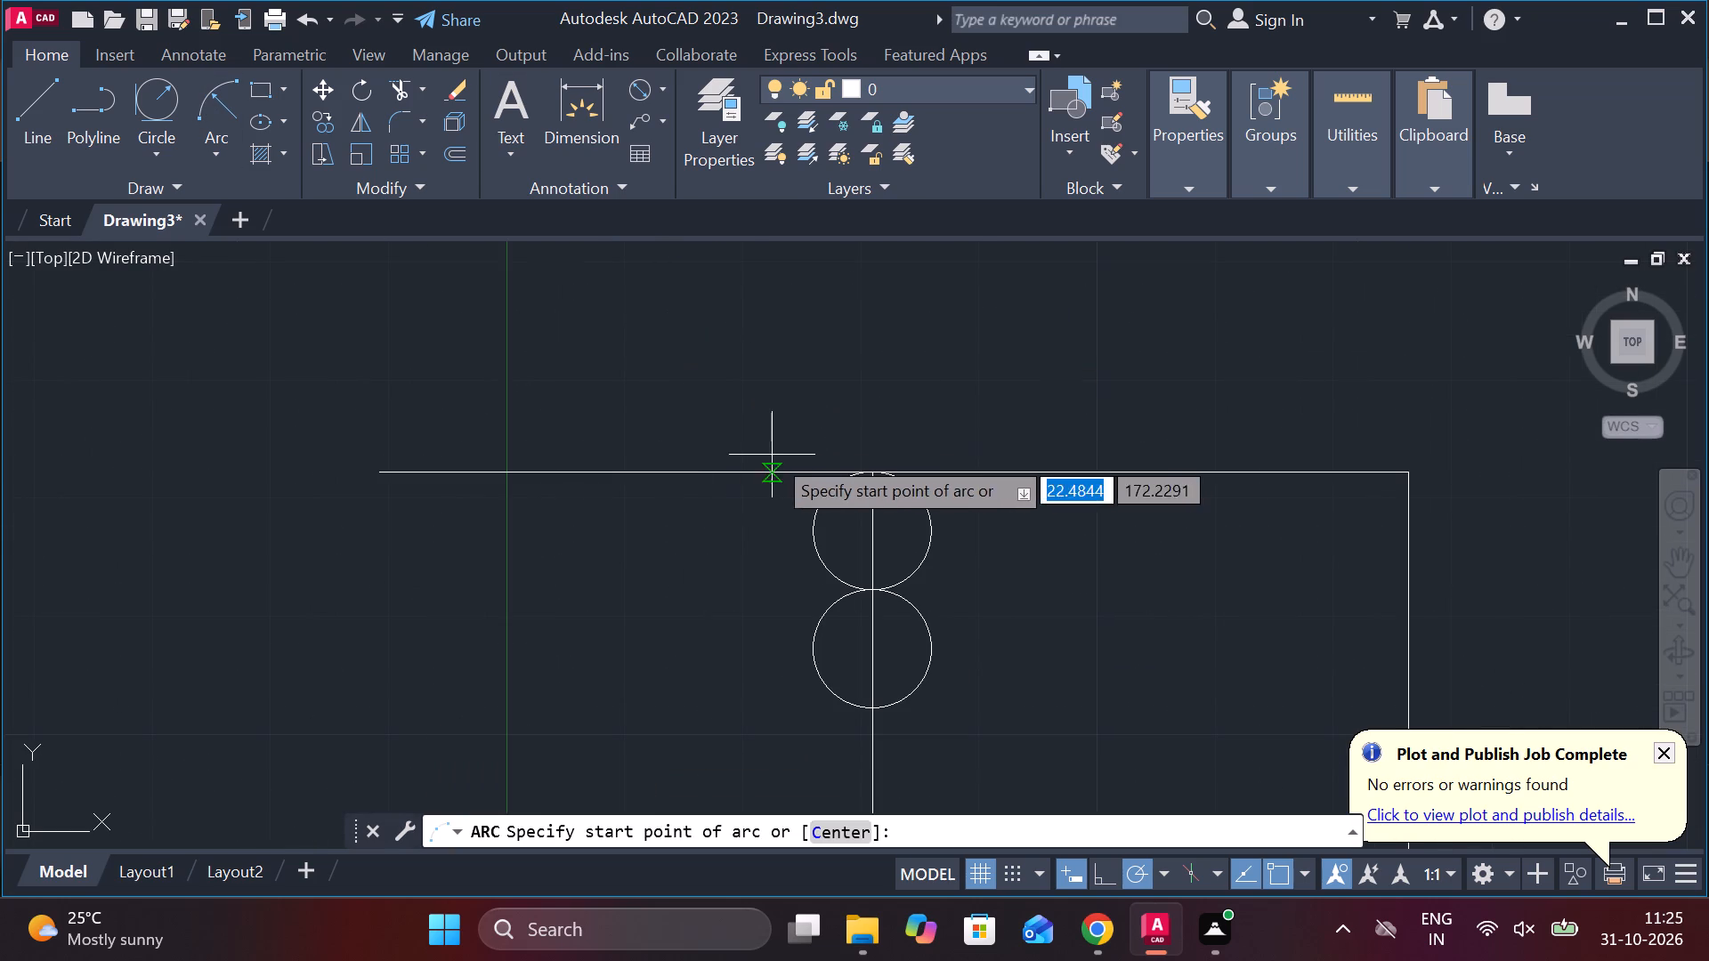
scroll(843, 475, up, 3)
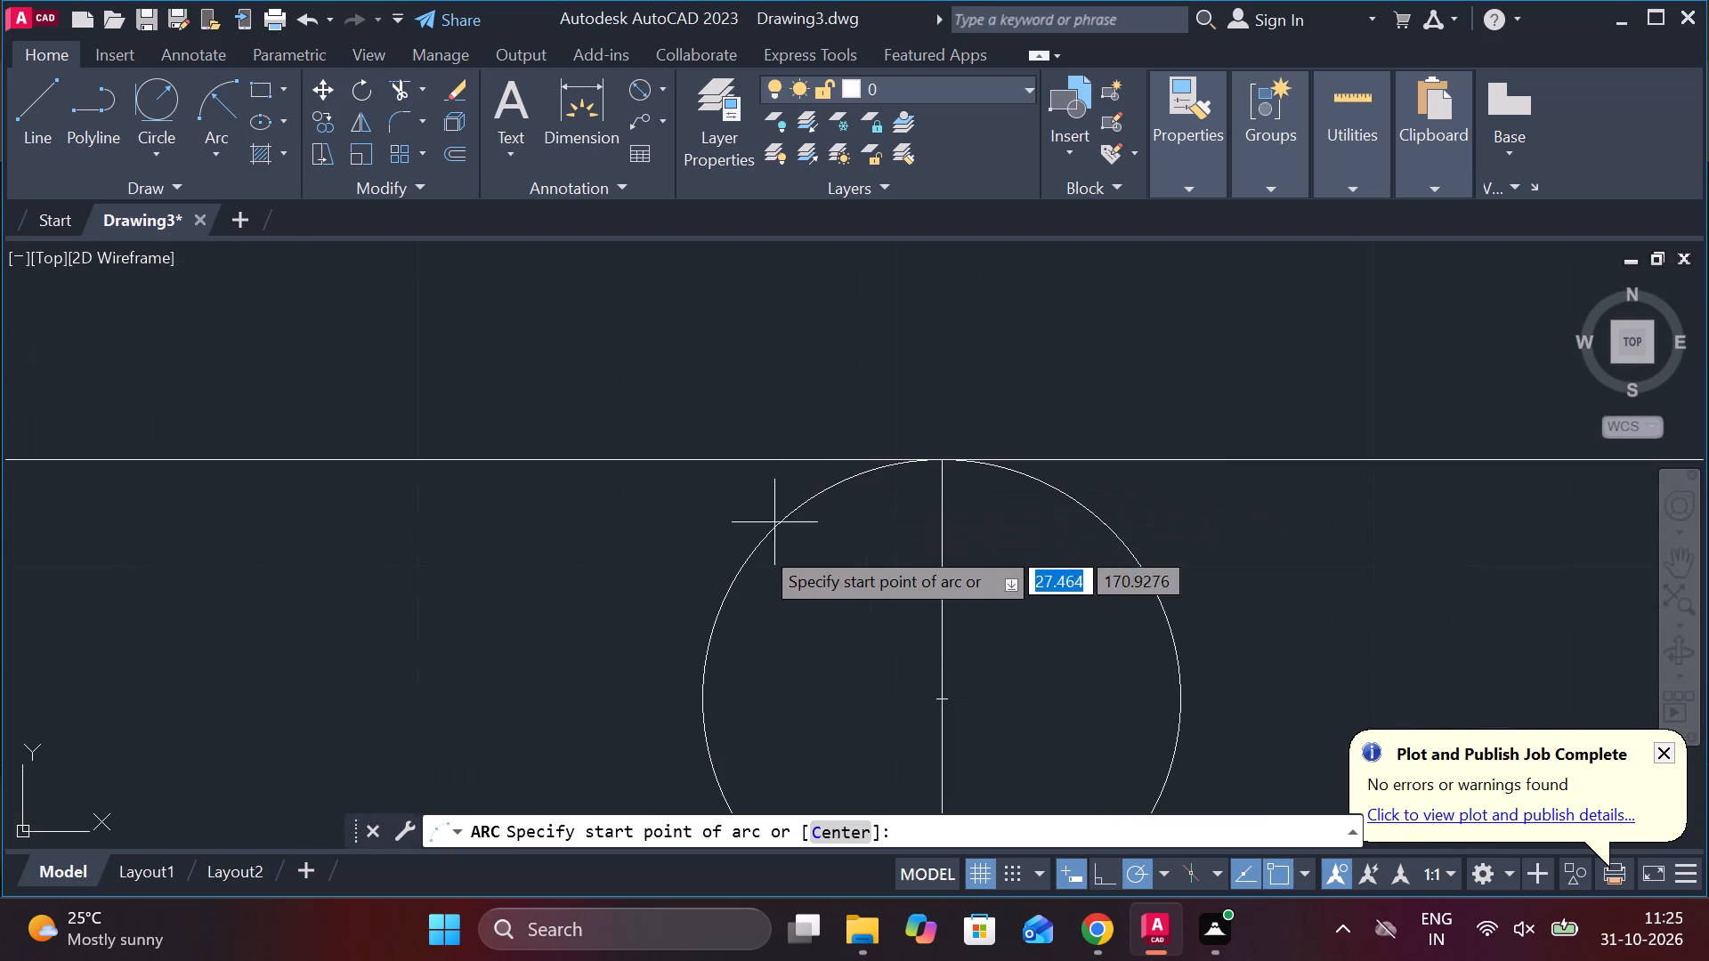
scroll(732, 599, down, 1)
click(732, 594)
scroll(690, 613, down, 3)
middle_drag(684, 621, 814, 376)
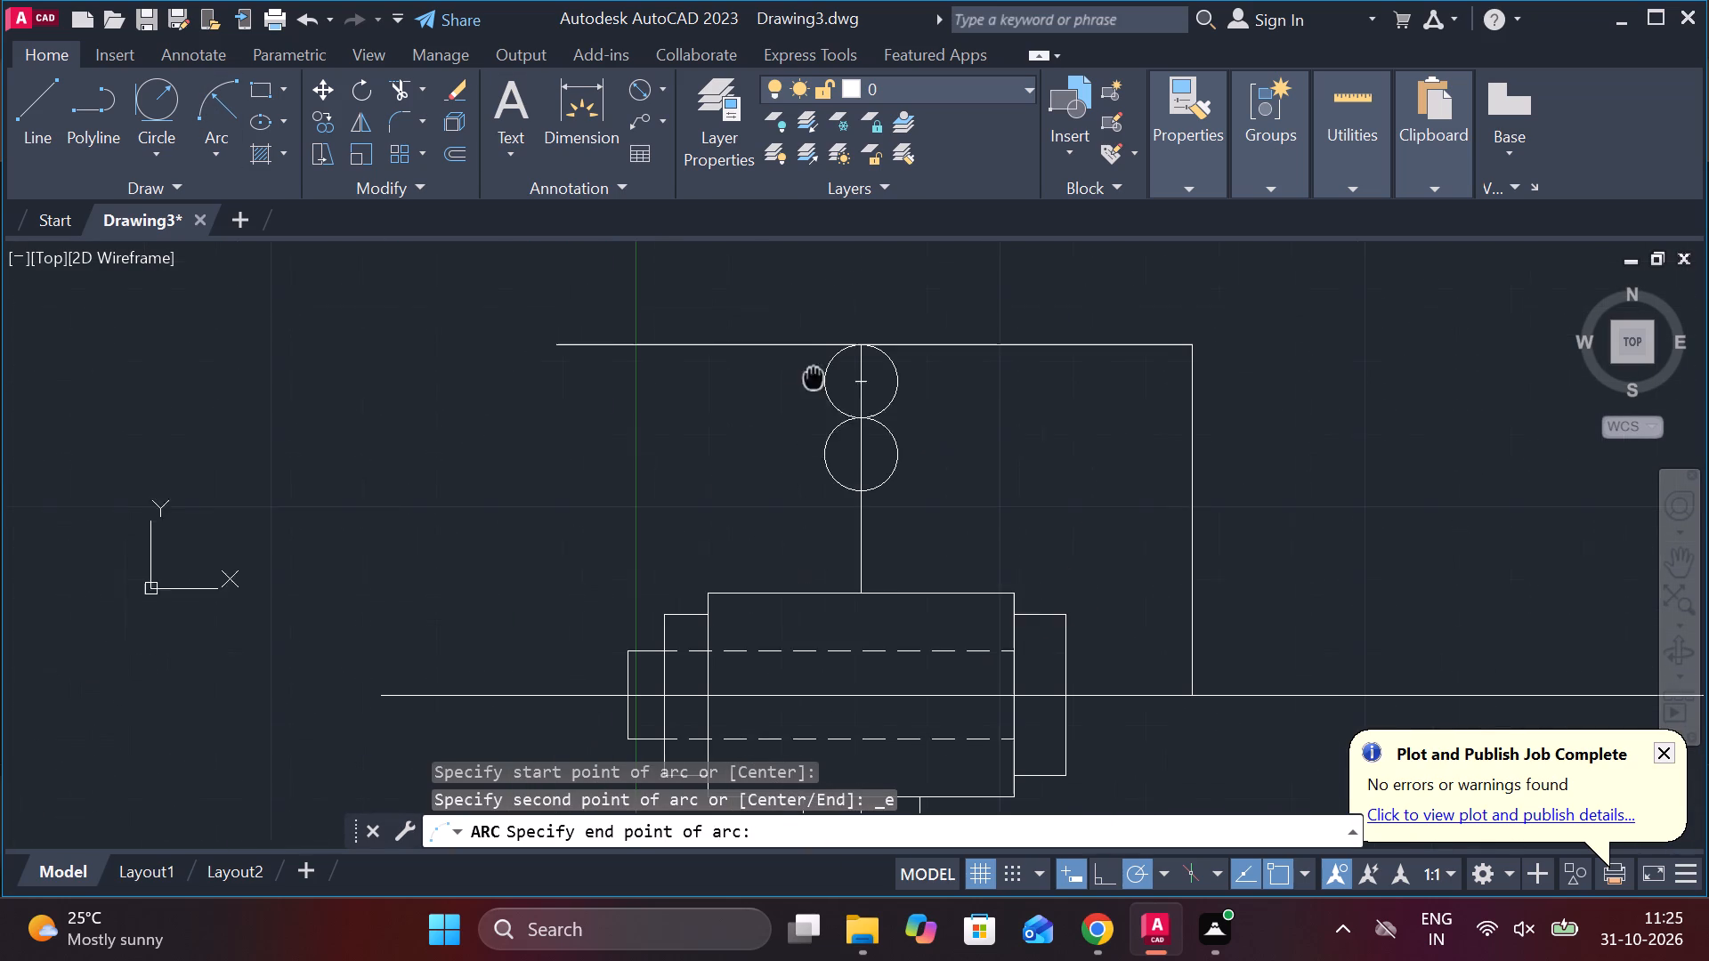
click(701, 591)
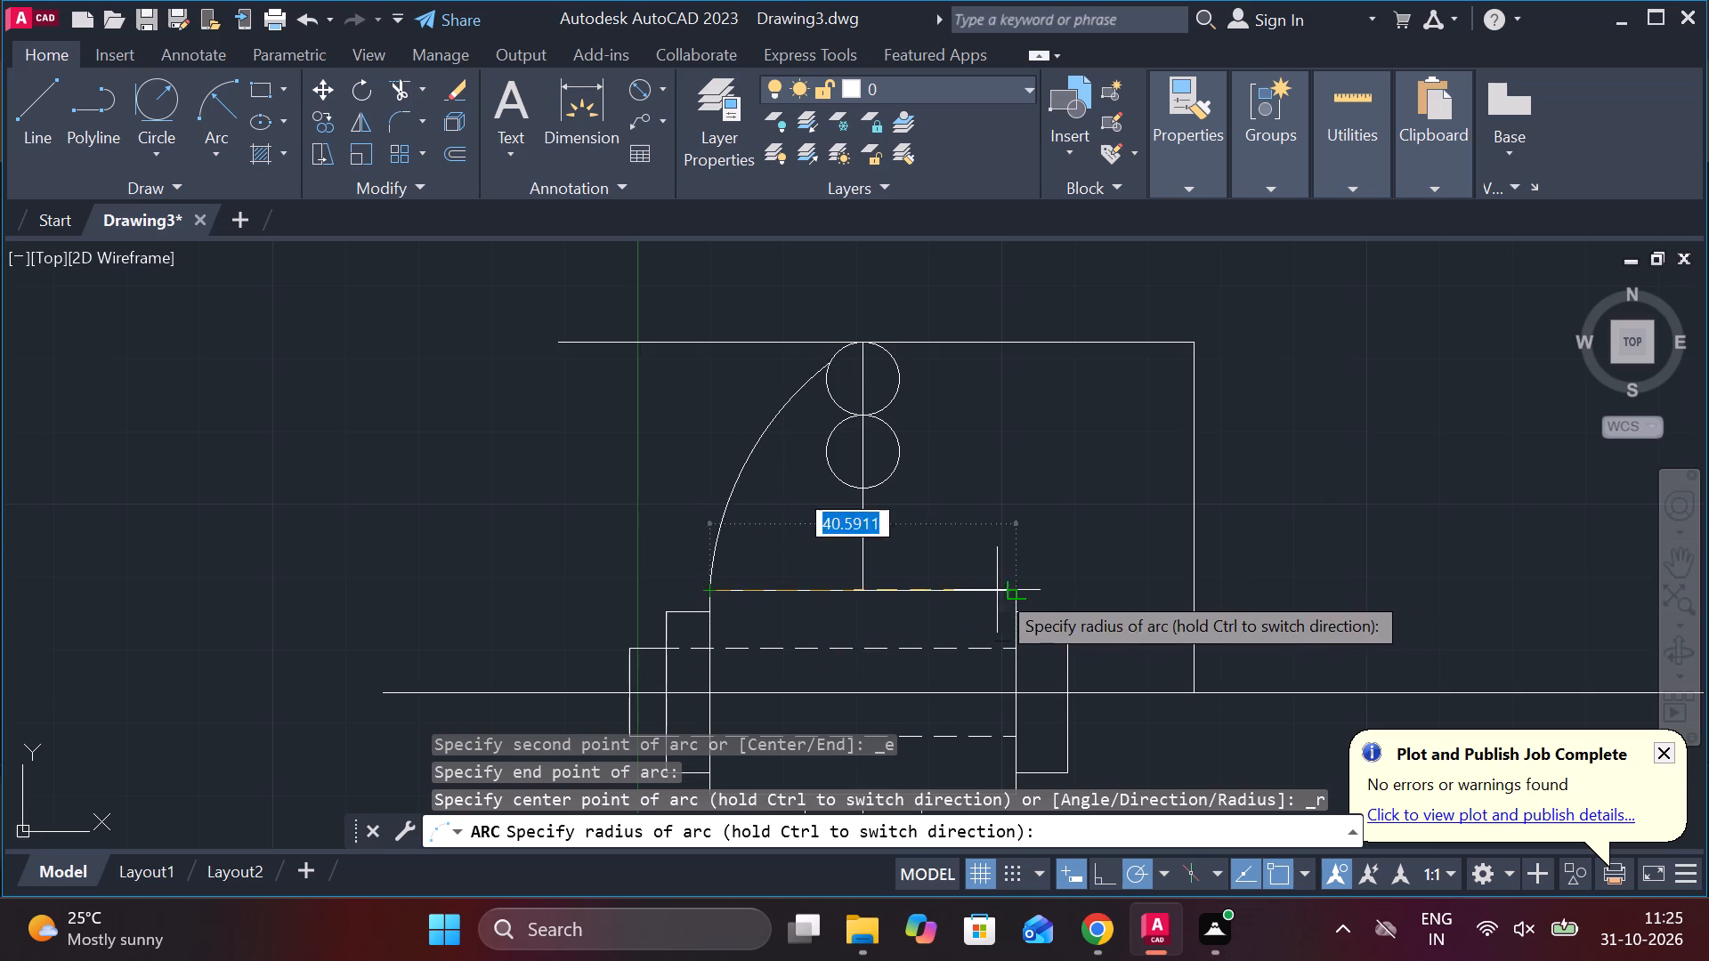
scroll(938, 560, up, 2)
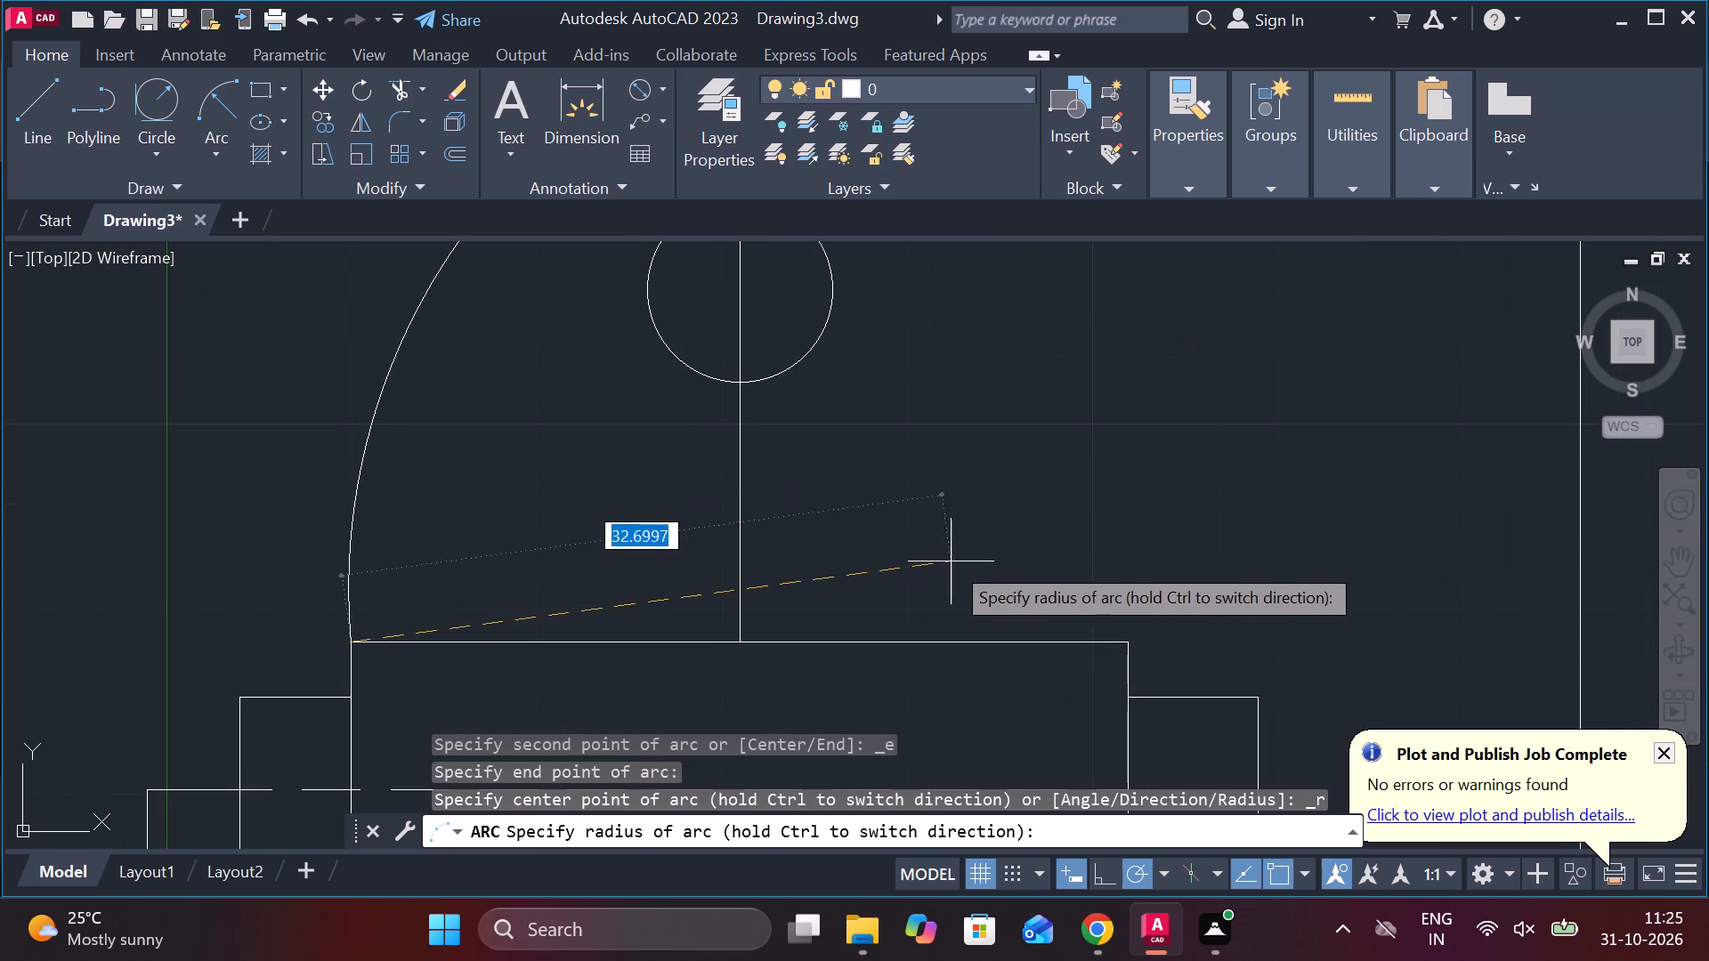
scroll(1022, 578, down, 2)
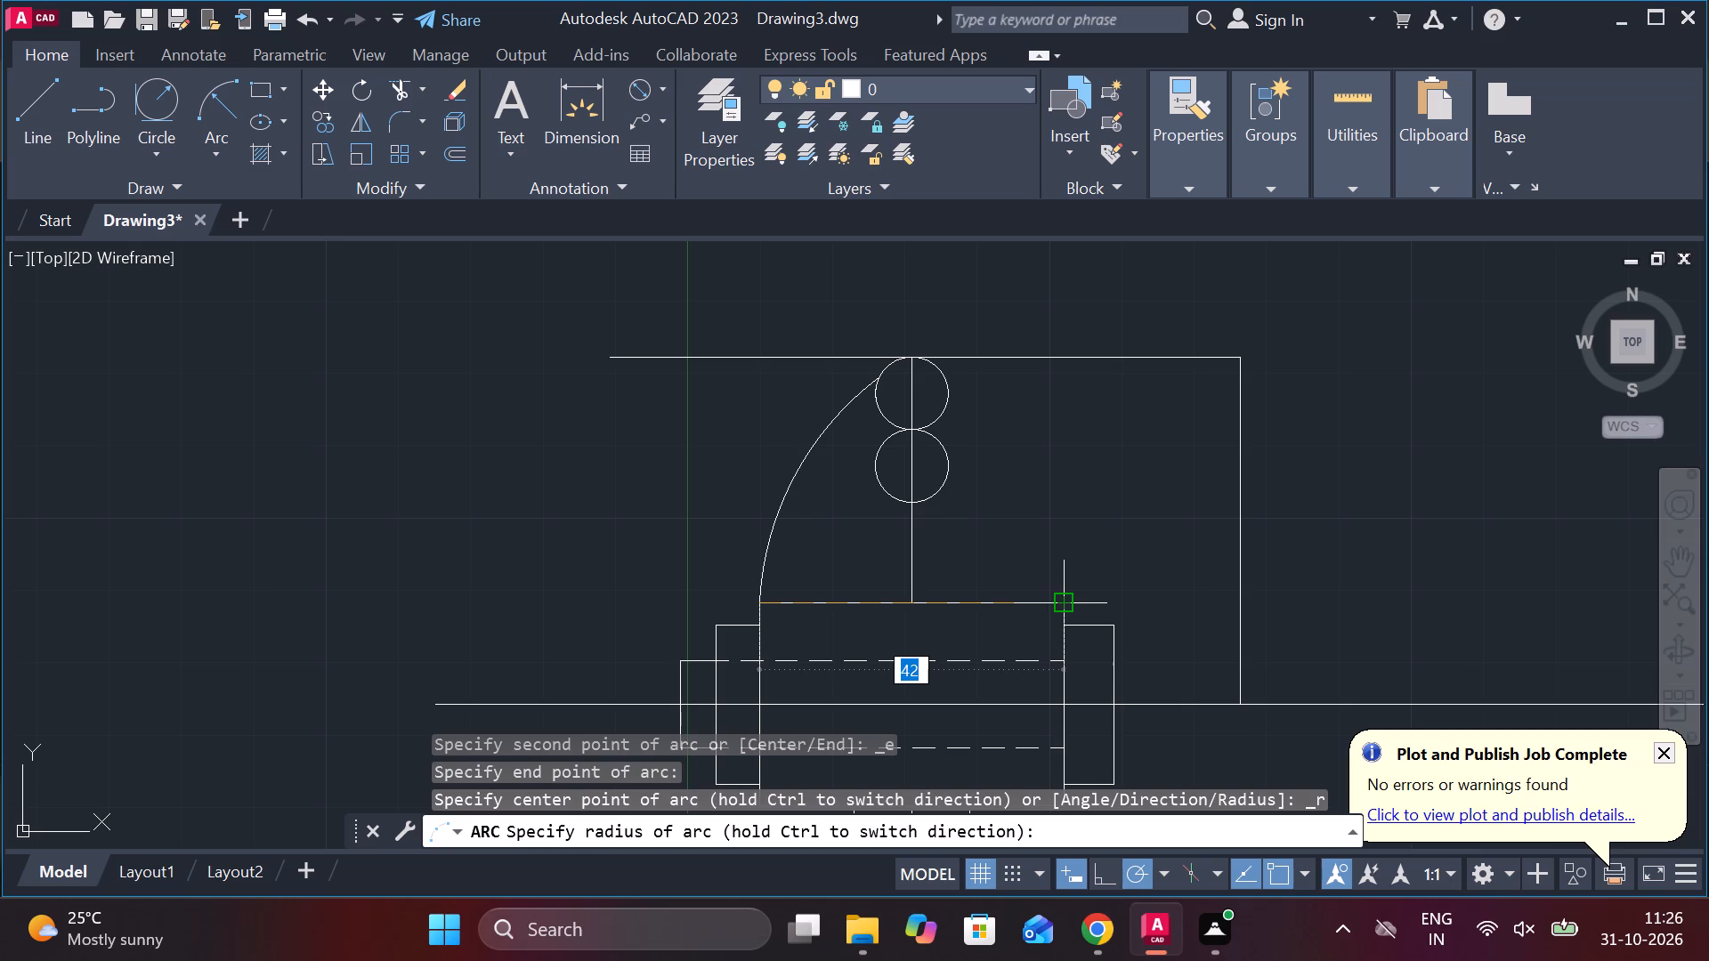
click(1063, 606)
key(Escape)
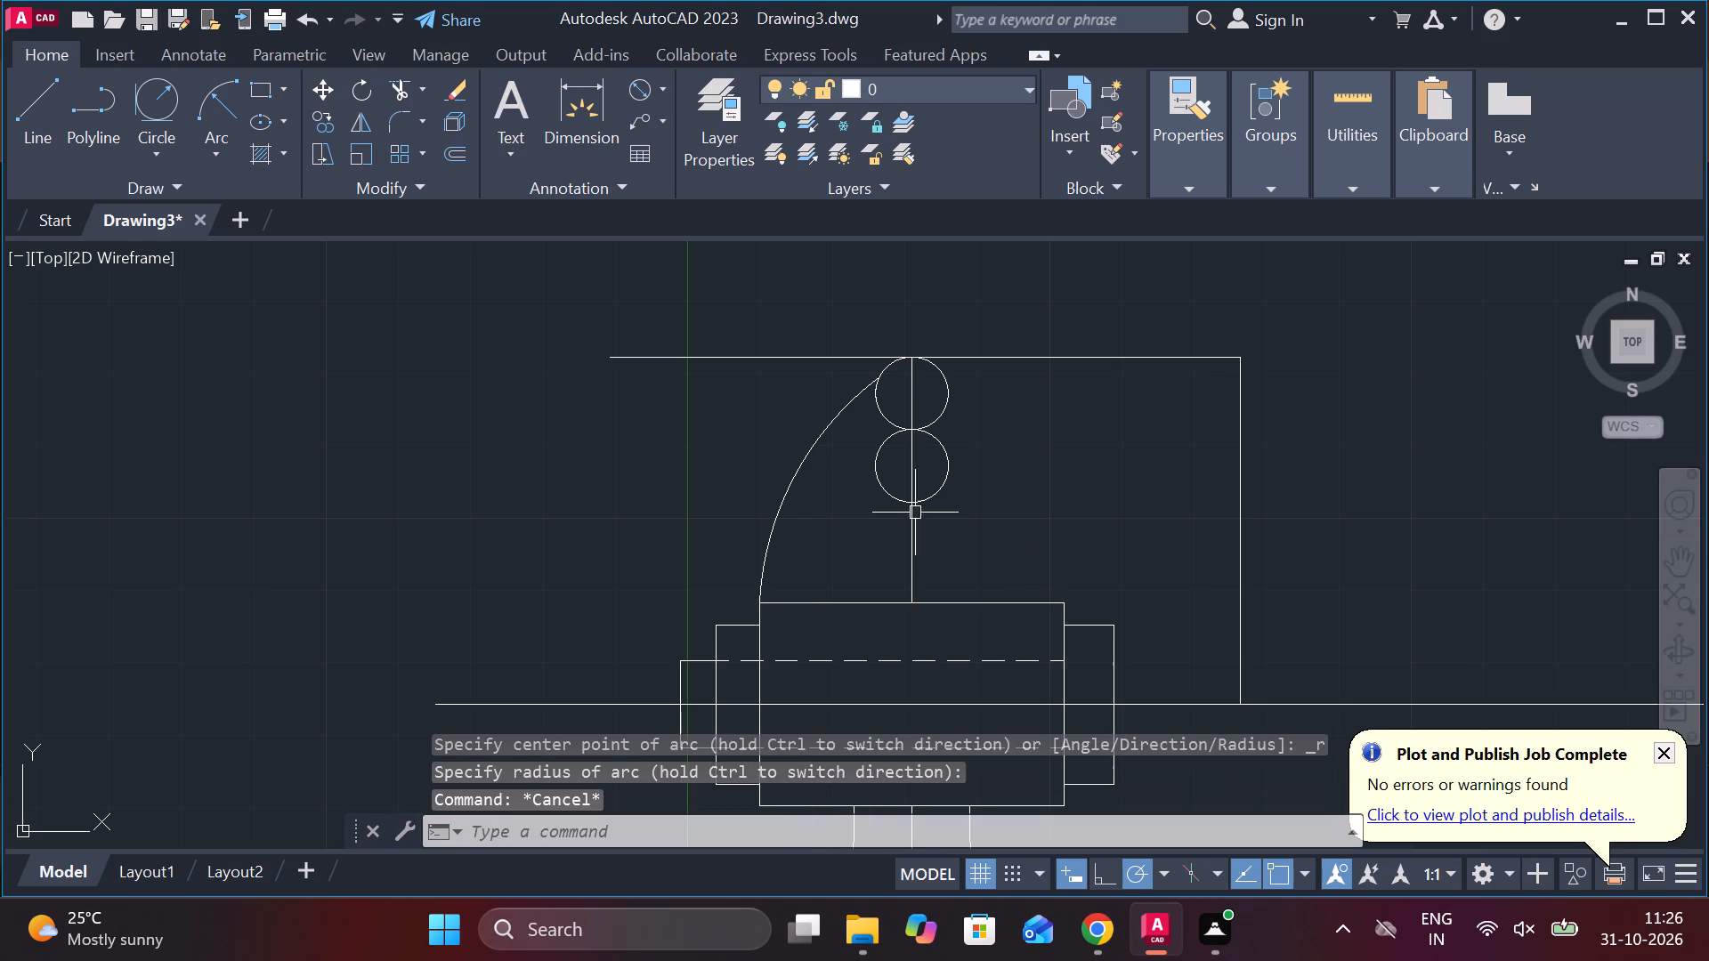
Stretch the arc's upper end along the upper small circle, closer to the circle's top point.
scroll(905, 402, up, 3)
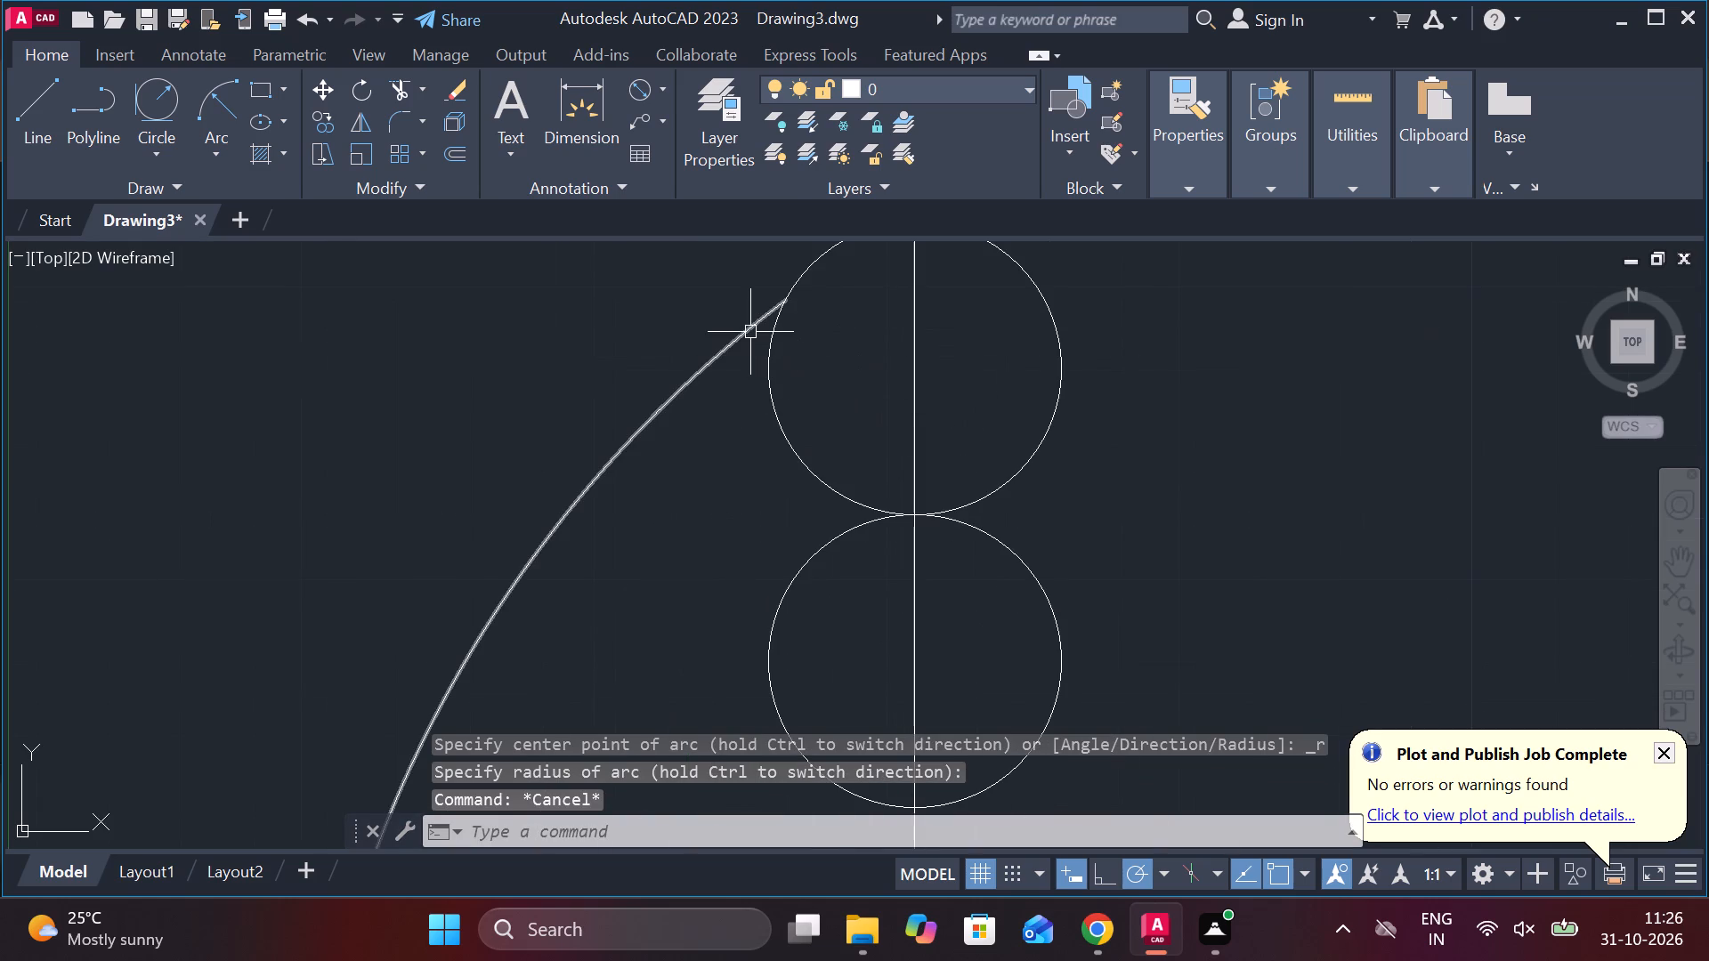
click(750, 332)
click(780, 302)
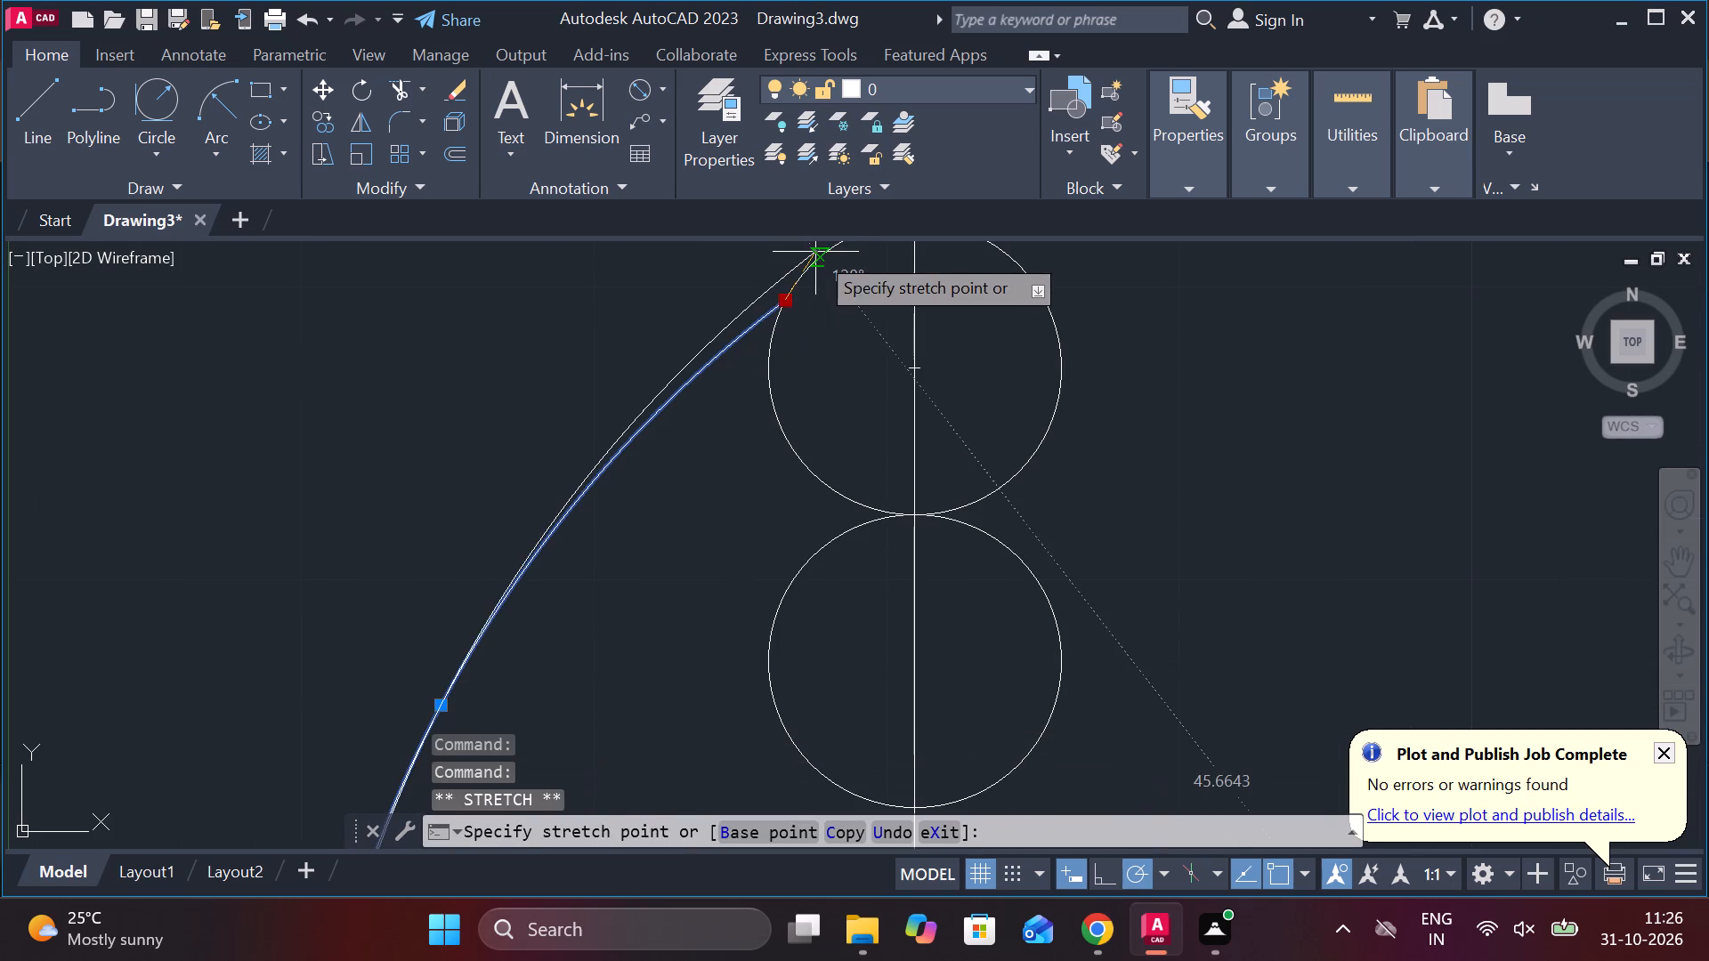
click(815, 252)
scroll(844, 310, down, 2)
scroll(844, 406, down, 2)
key(Escape)
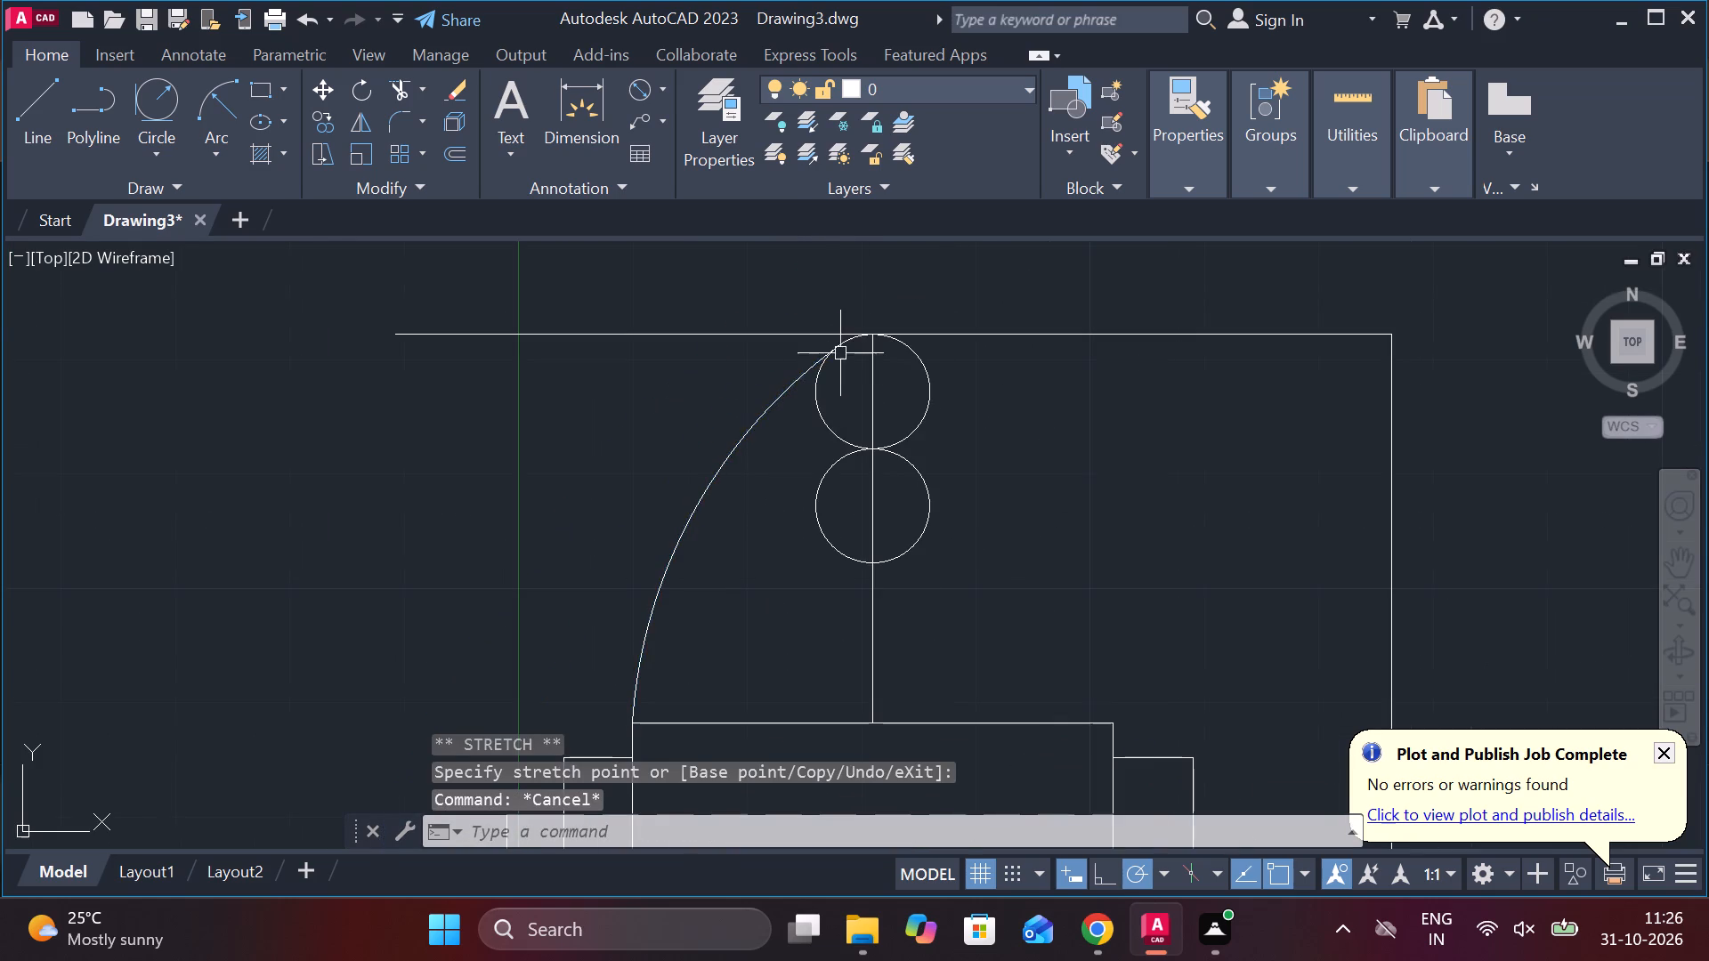
scroll(839, 349, up, 3)
click(740, 384)
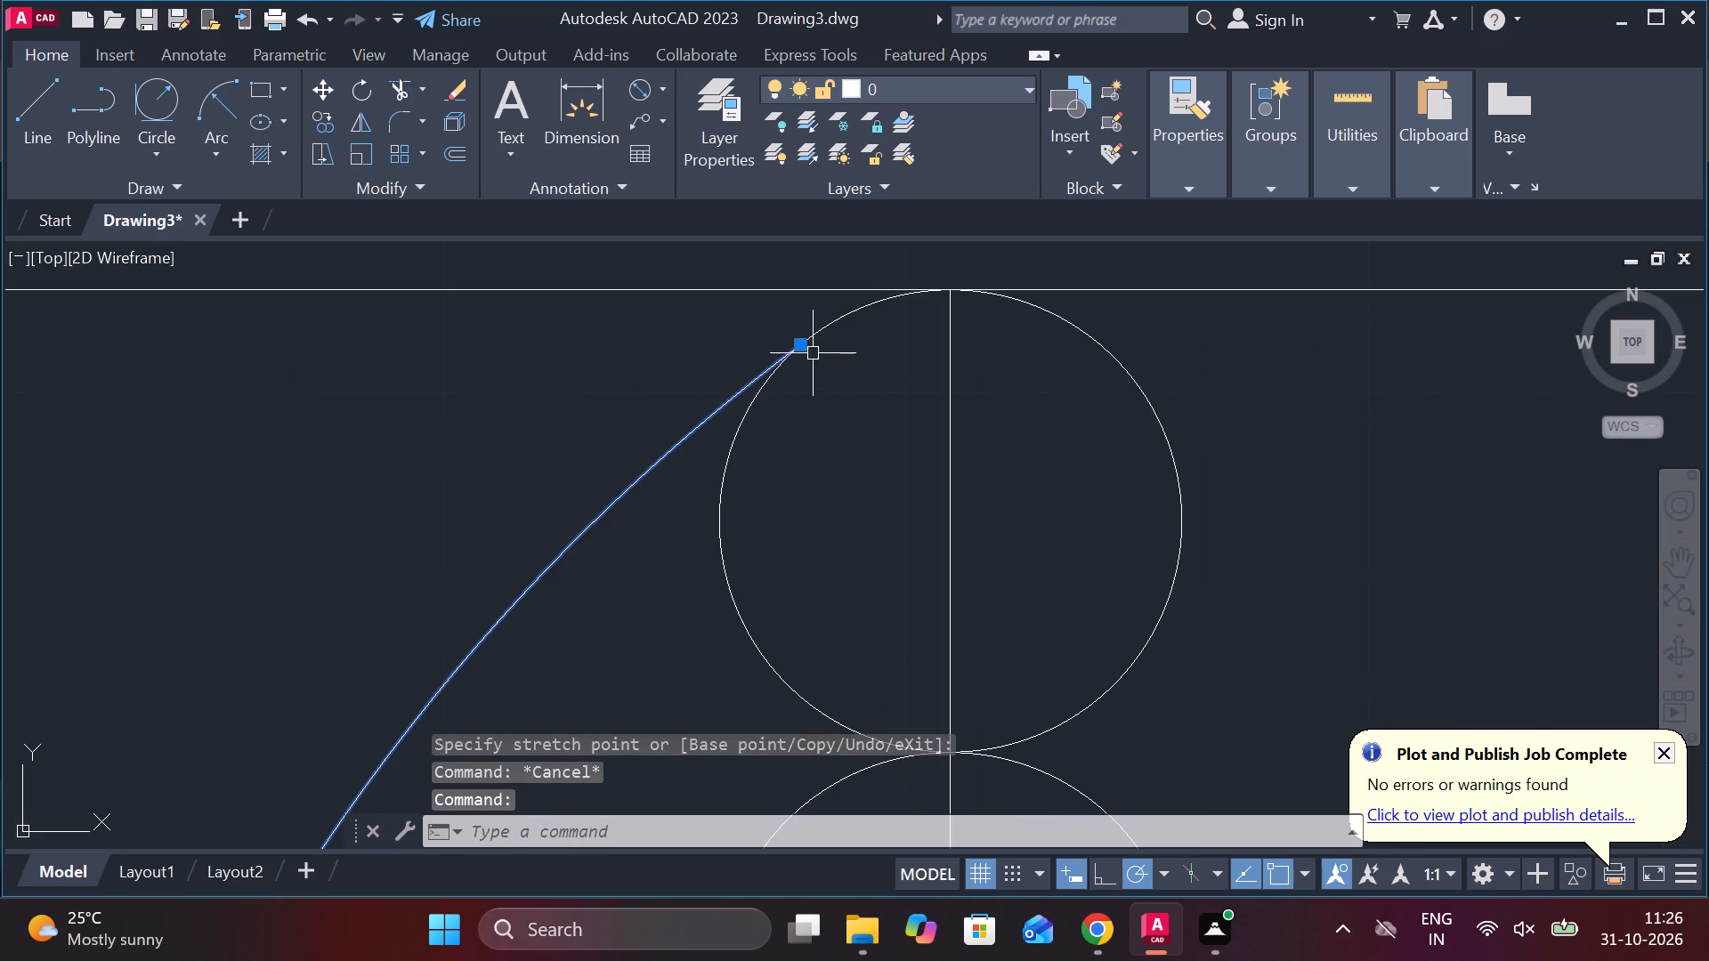
click(800, 346)
click(827, 316)
key(Escape)
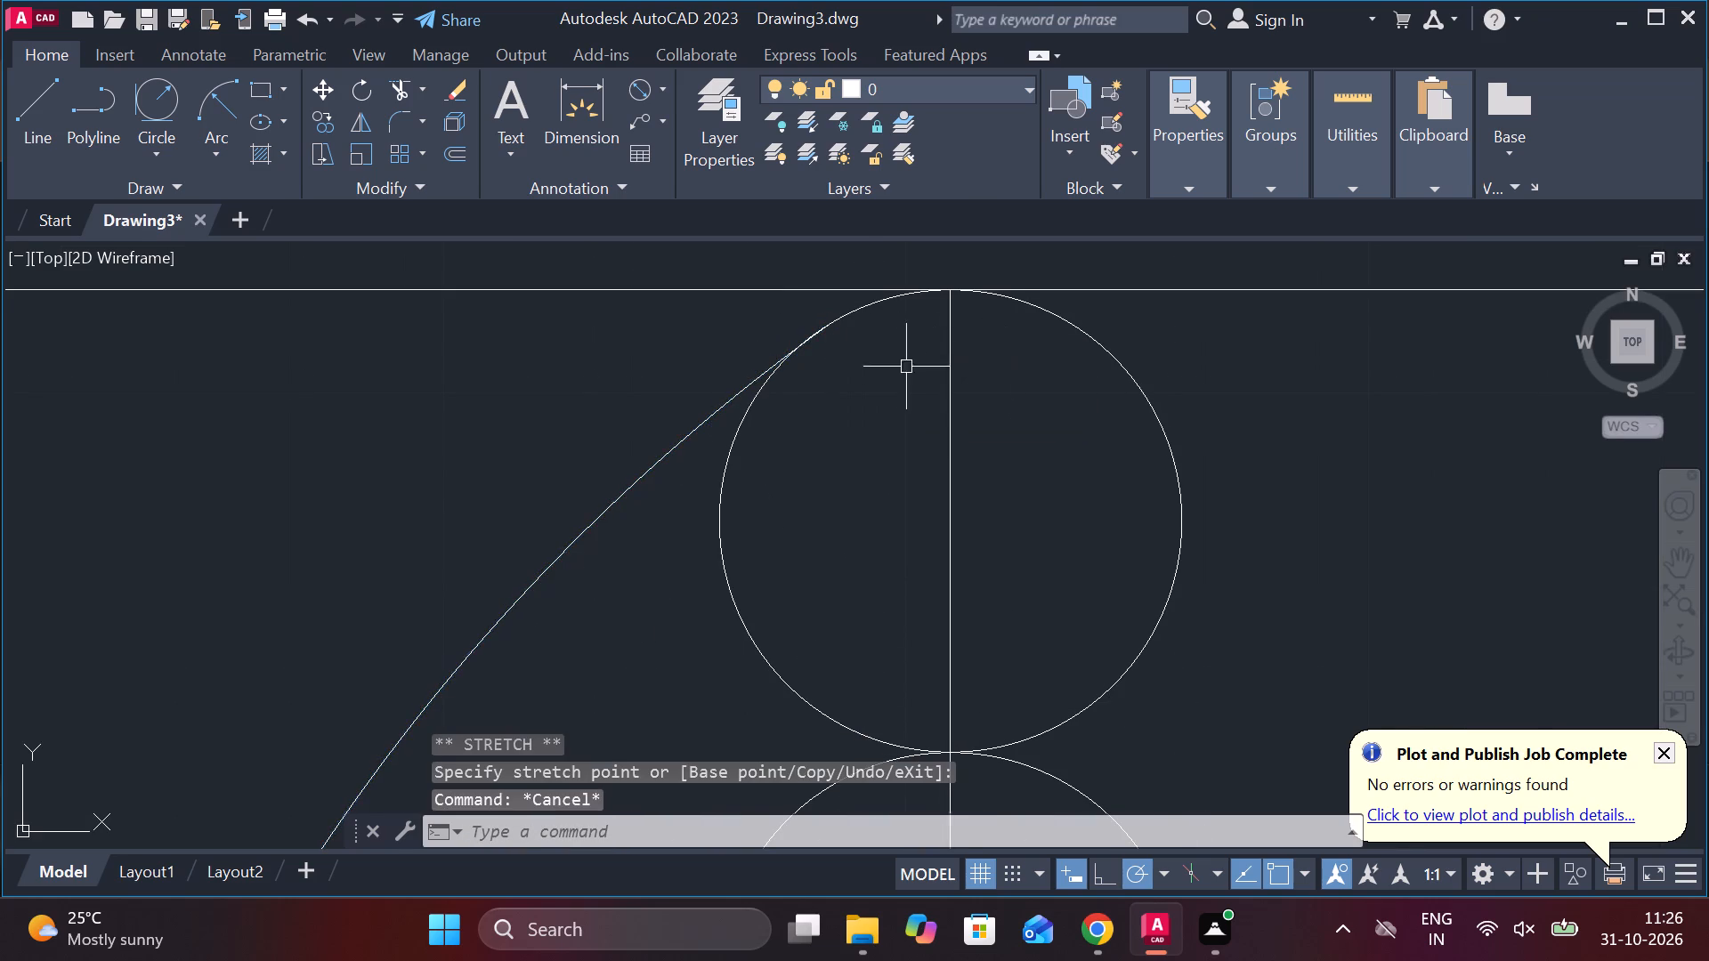
Mirror the side arc about the vertical centreline, keeping the original arc.
scroll(879, 378, down, 3)
scroll(1002, 453, down, 1)
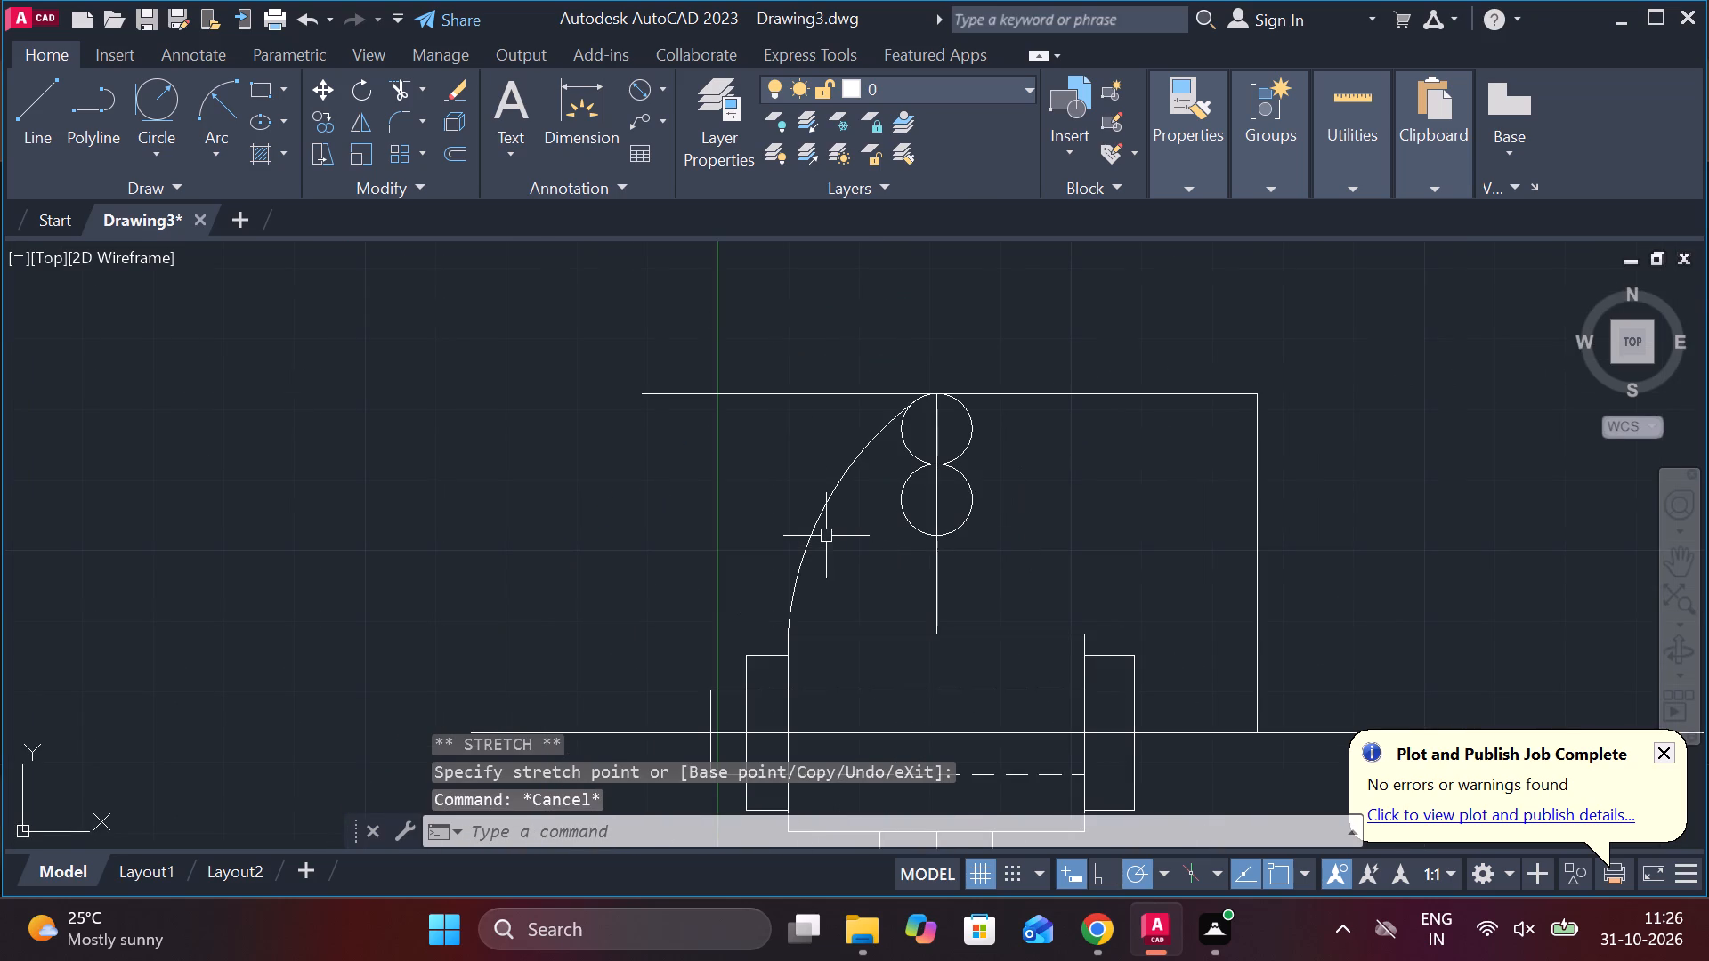
click(822, 535)
key(Escape)
click(822, 535)
key(Escape)
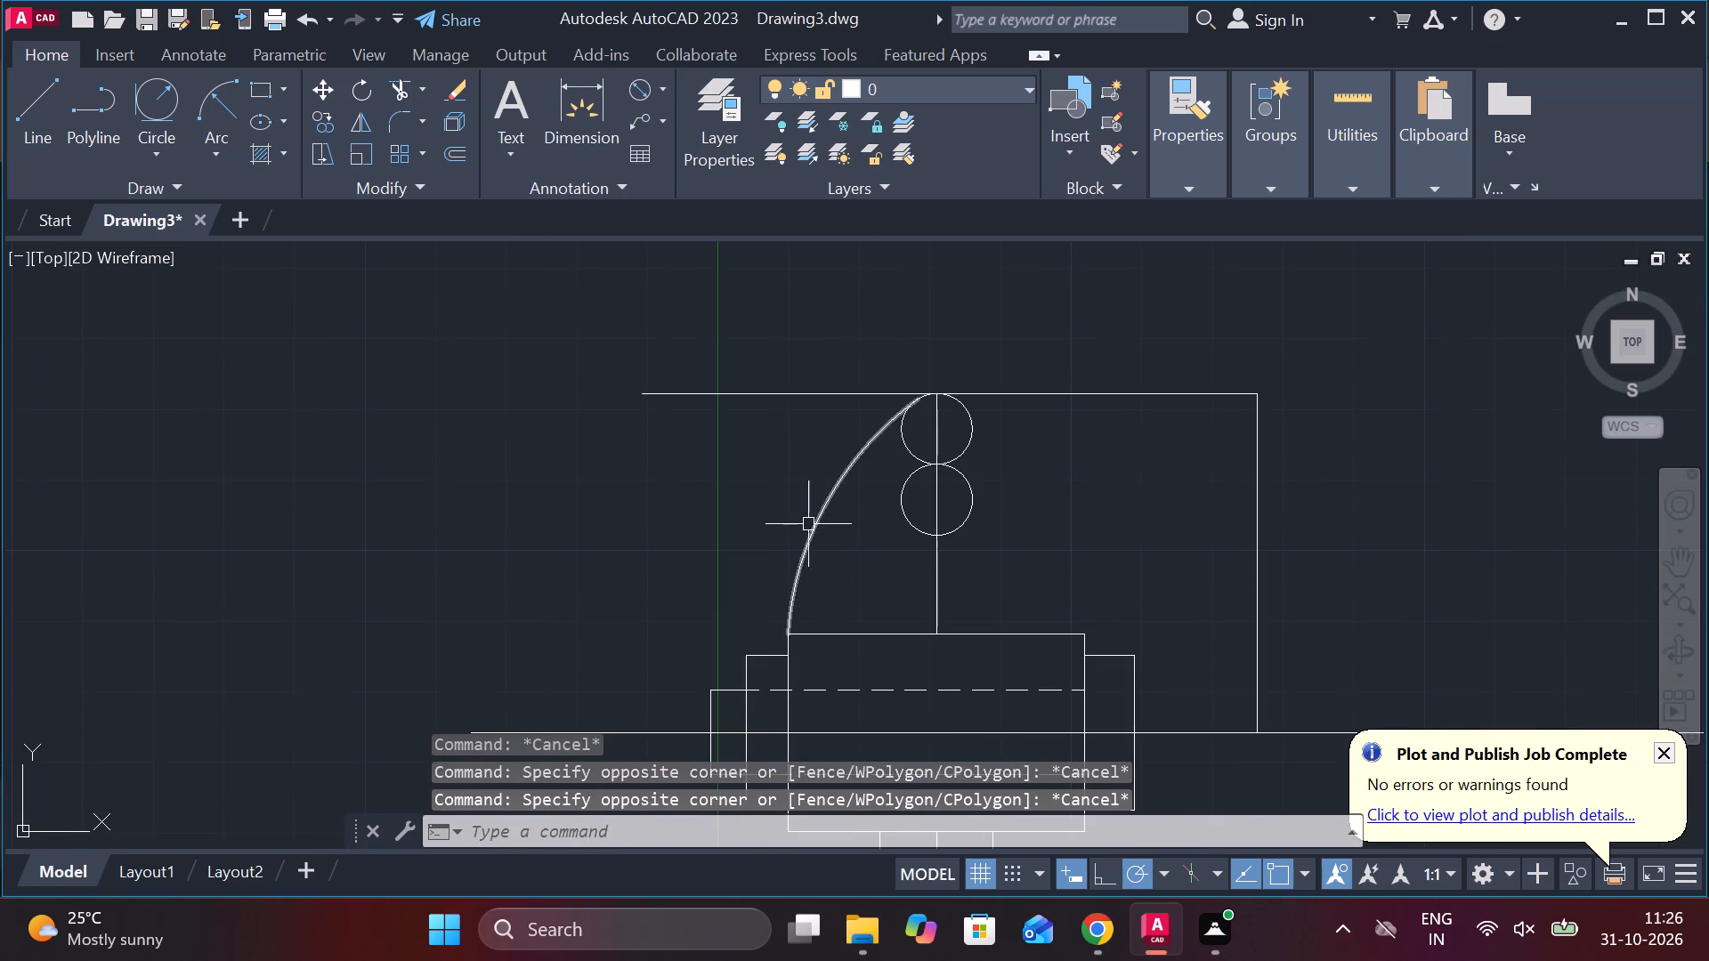
click(808, 523)
text(mu)
key(BackSpace)
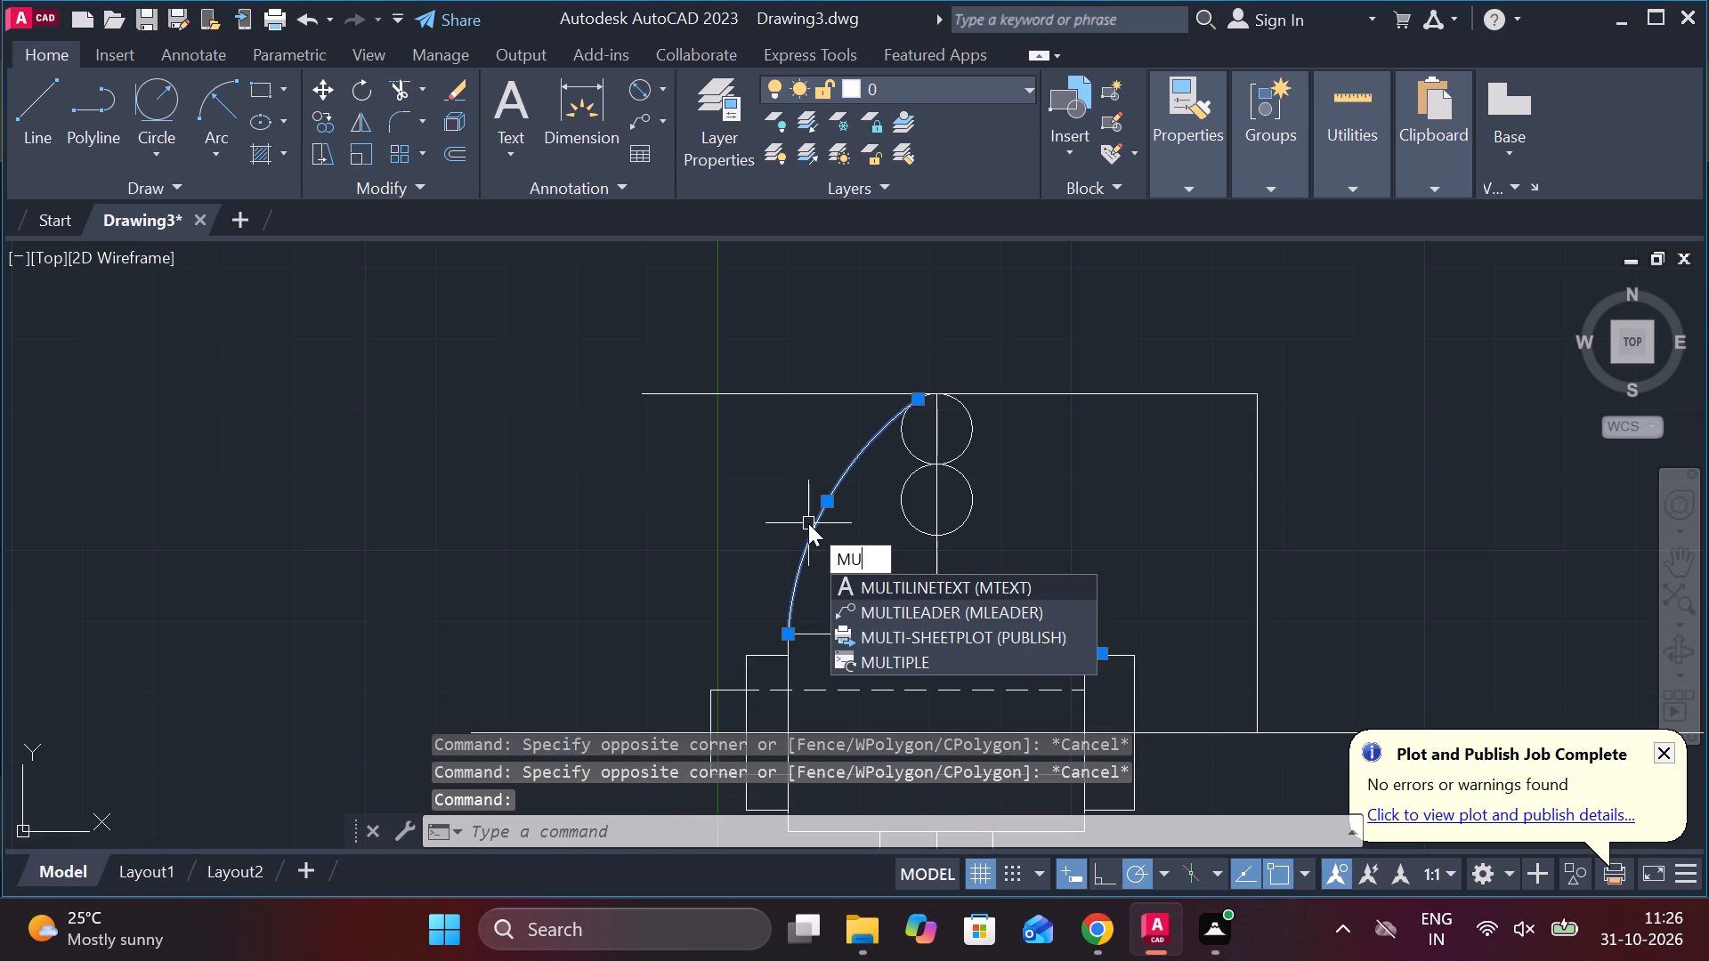
key(i)
key(Return)
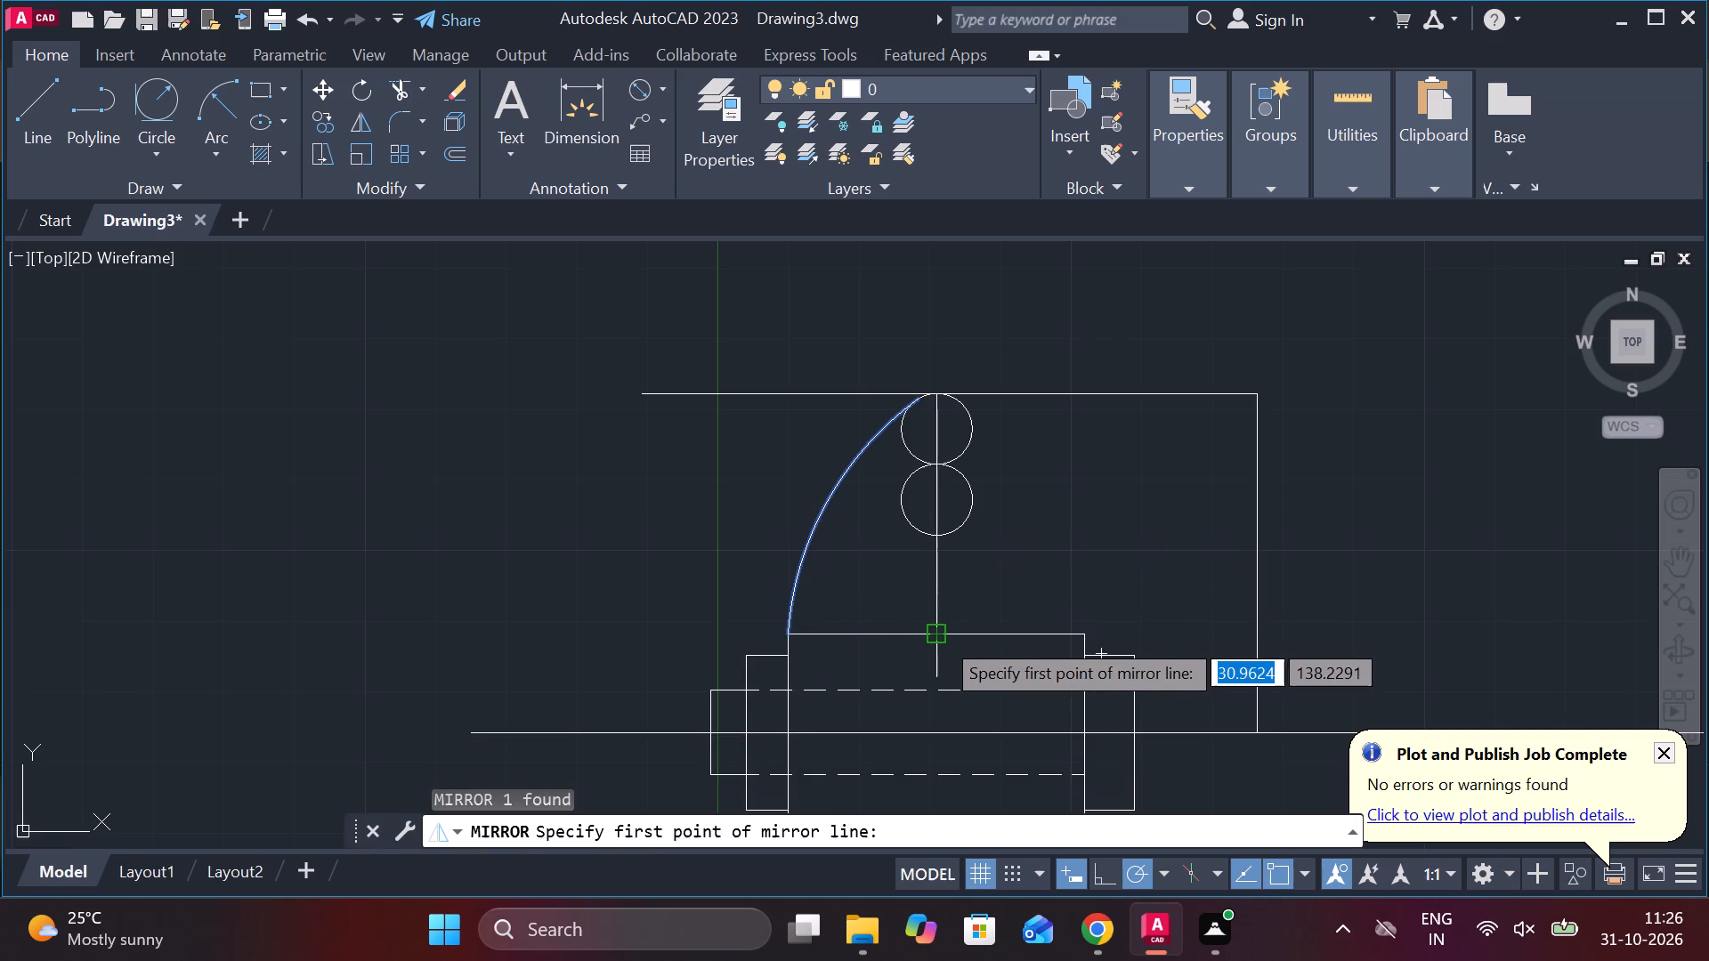
click(941, 637)
click(939, 400)
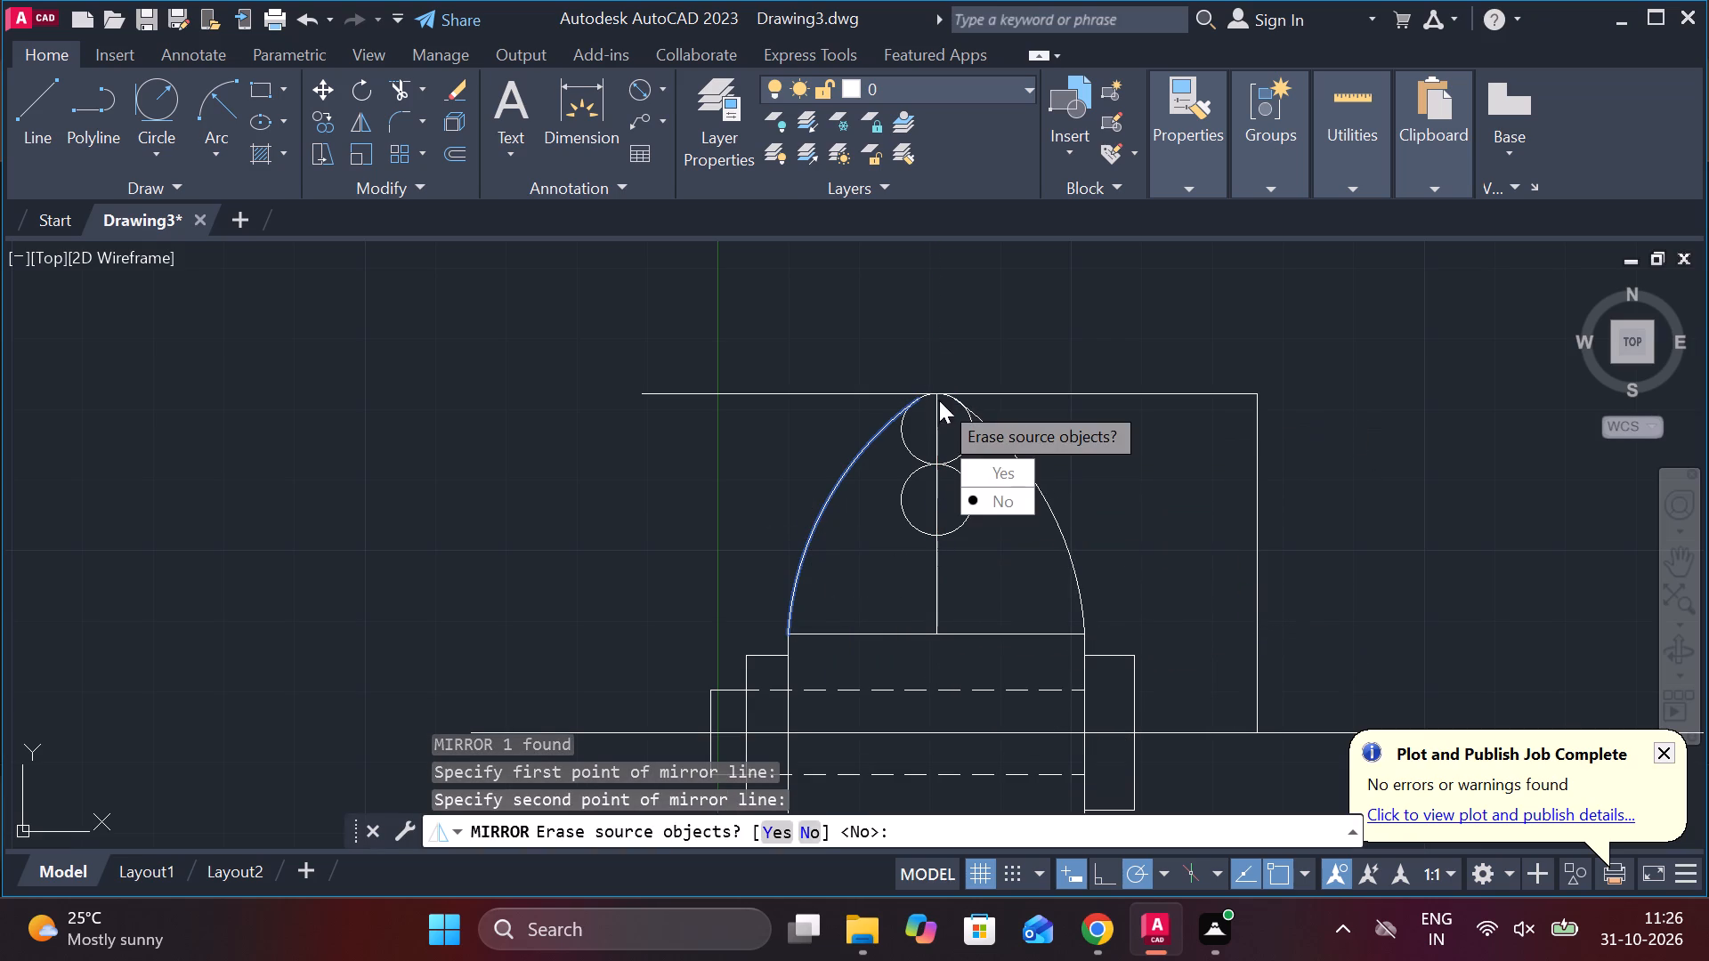
drag(1008, 493, 939, 400)
Trim away the part of the upper small circle lying between the two side arcs, leaving its top cap.
text(tr)
key(space)
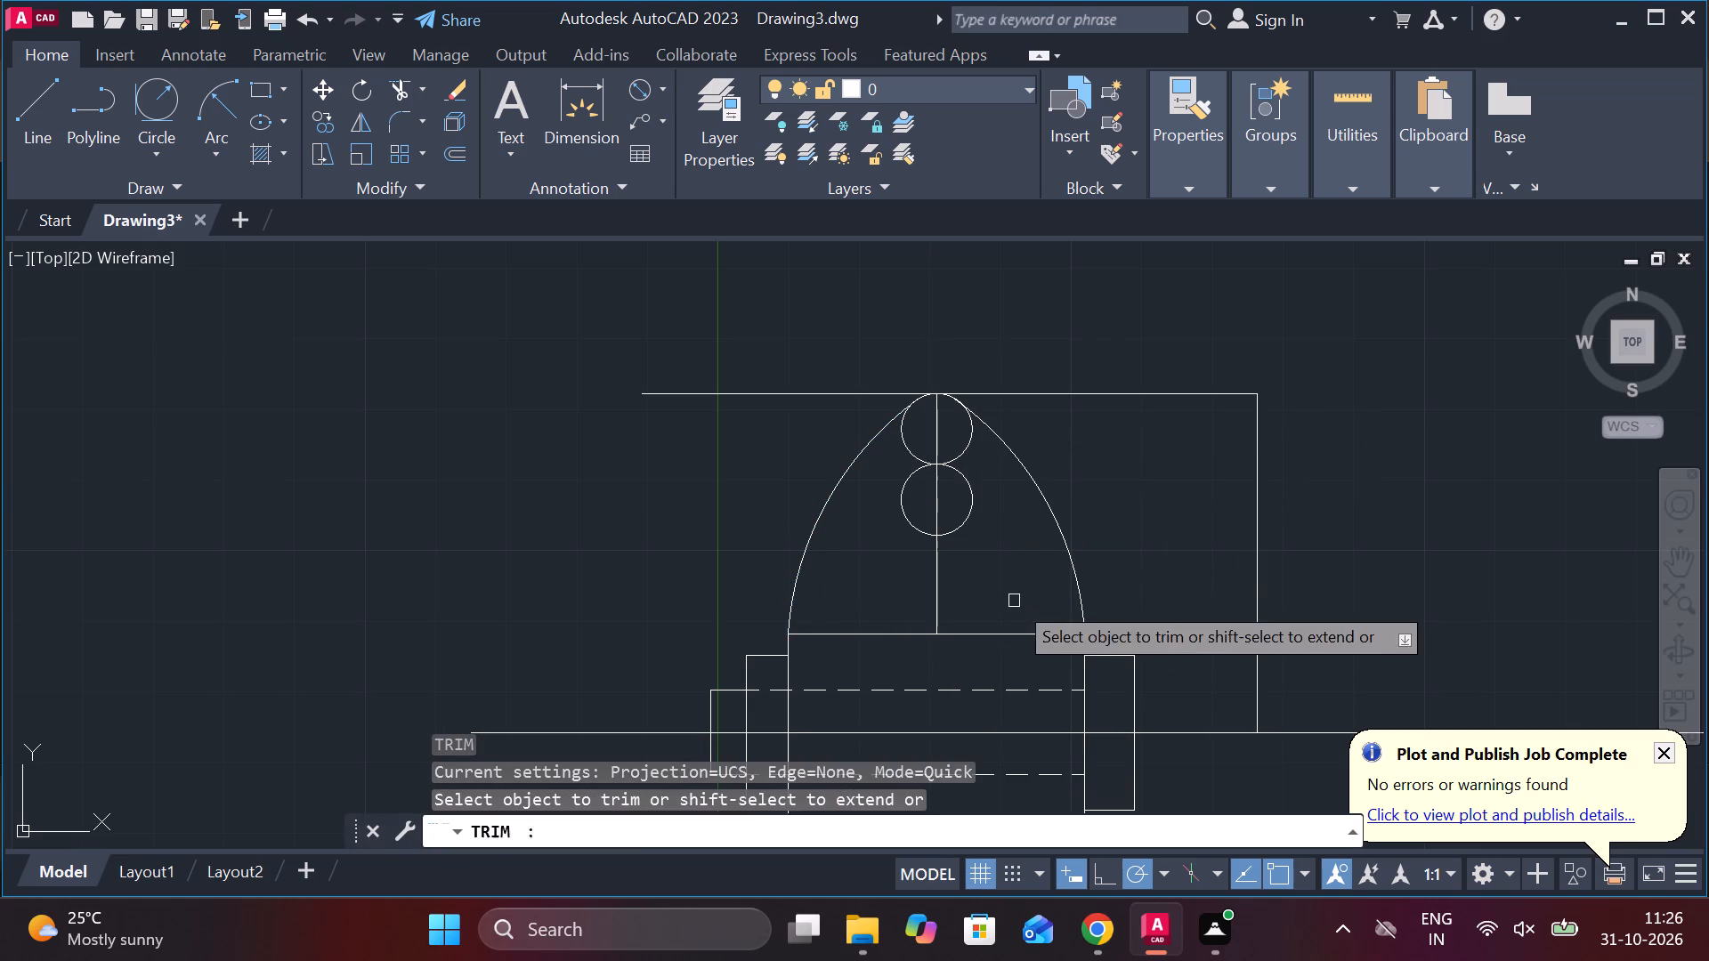
click(975, 446)
click(908, 446)
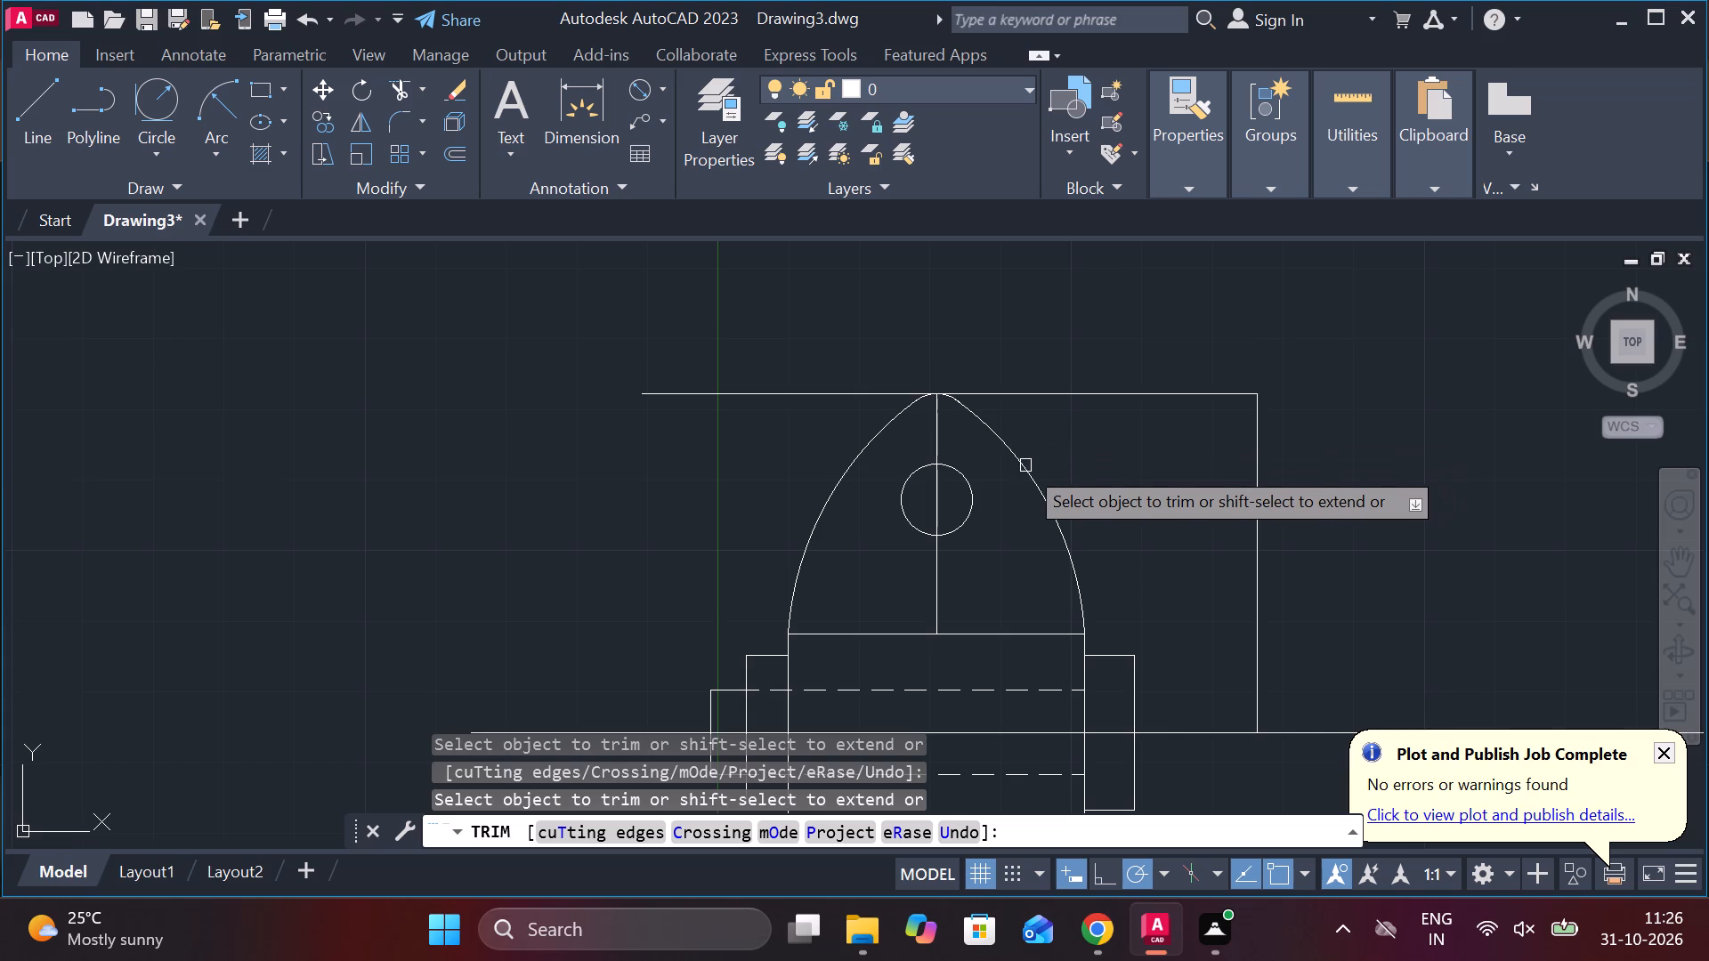
key(Escape)
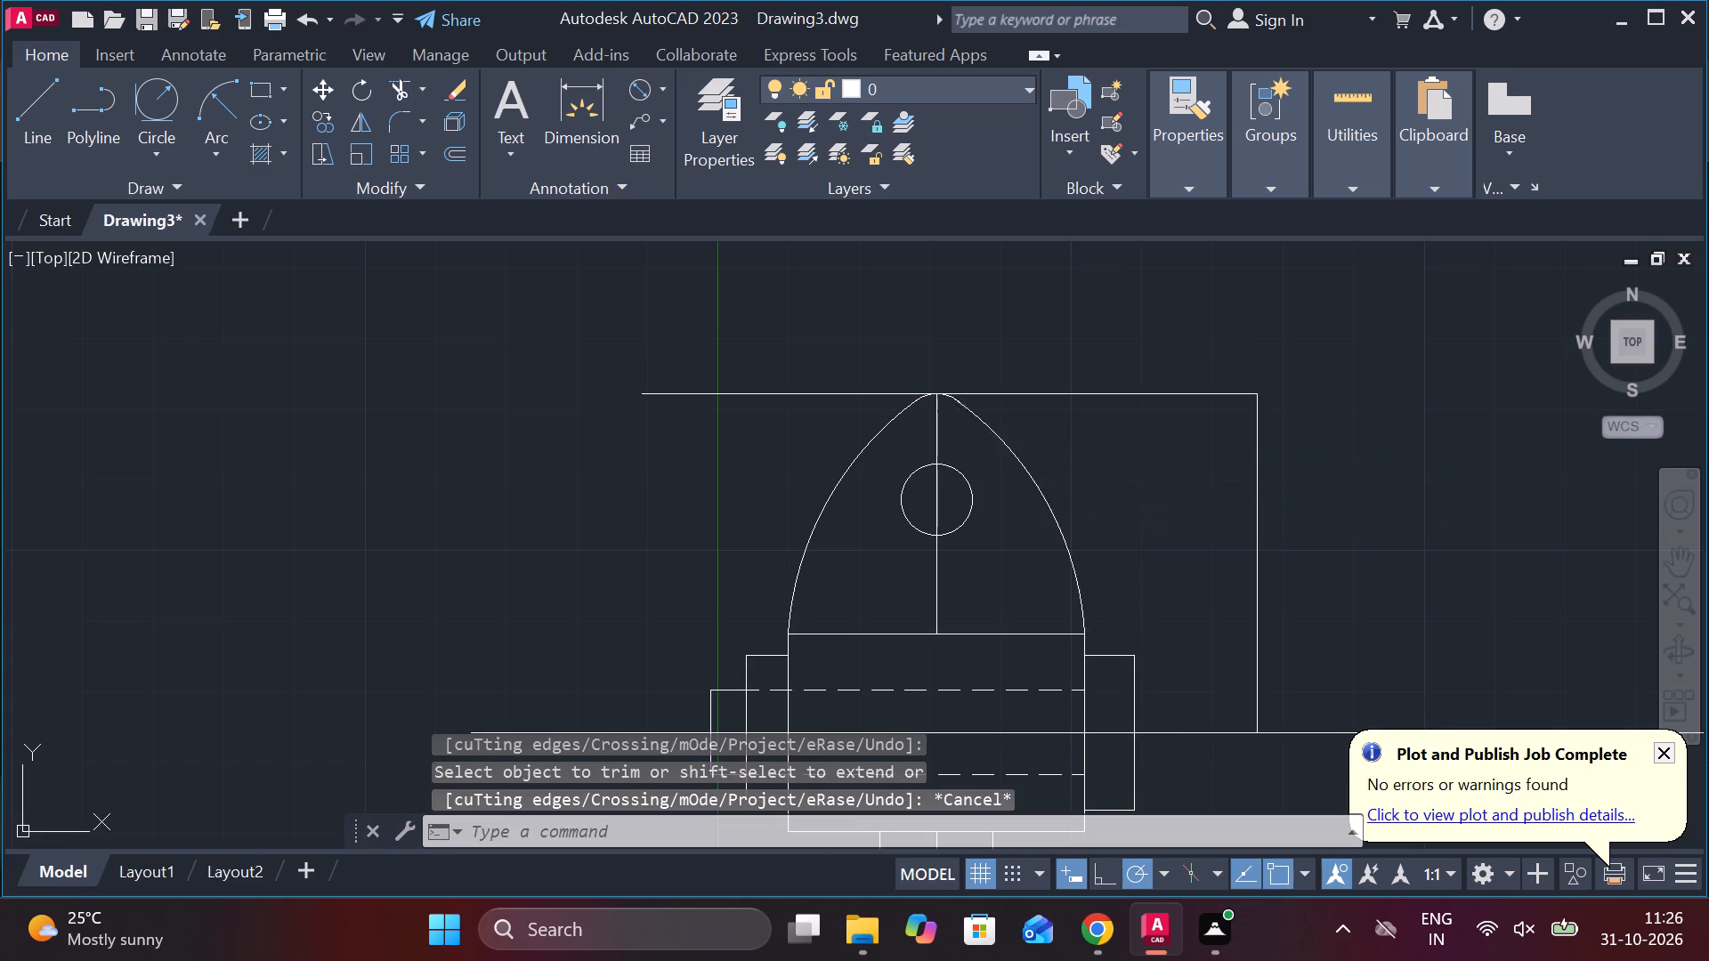
Copy the right side arc in place using the default zero displacement.
click(1041, 489)
text(co)
key(Return)
key(Return)
key(Return)
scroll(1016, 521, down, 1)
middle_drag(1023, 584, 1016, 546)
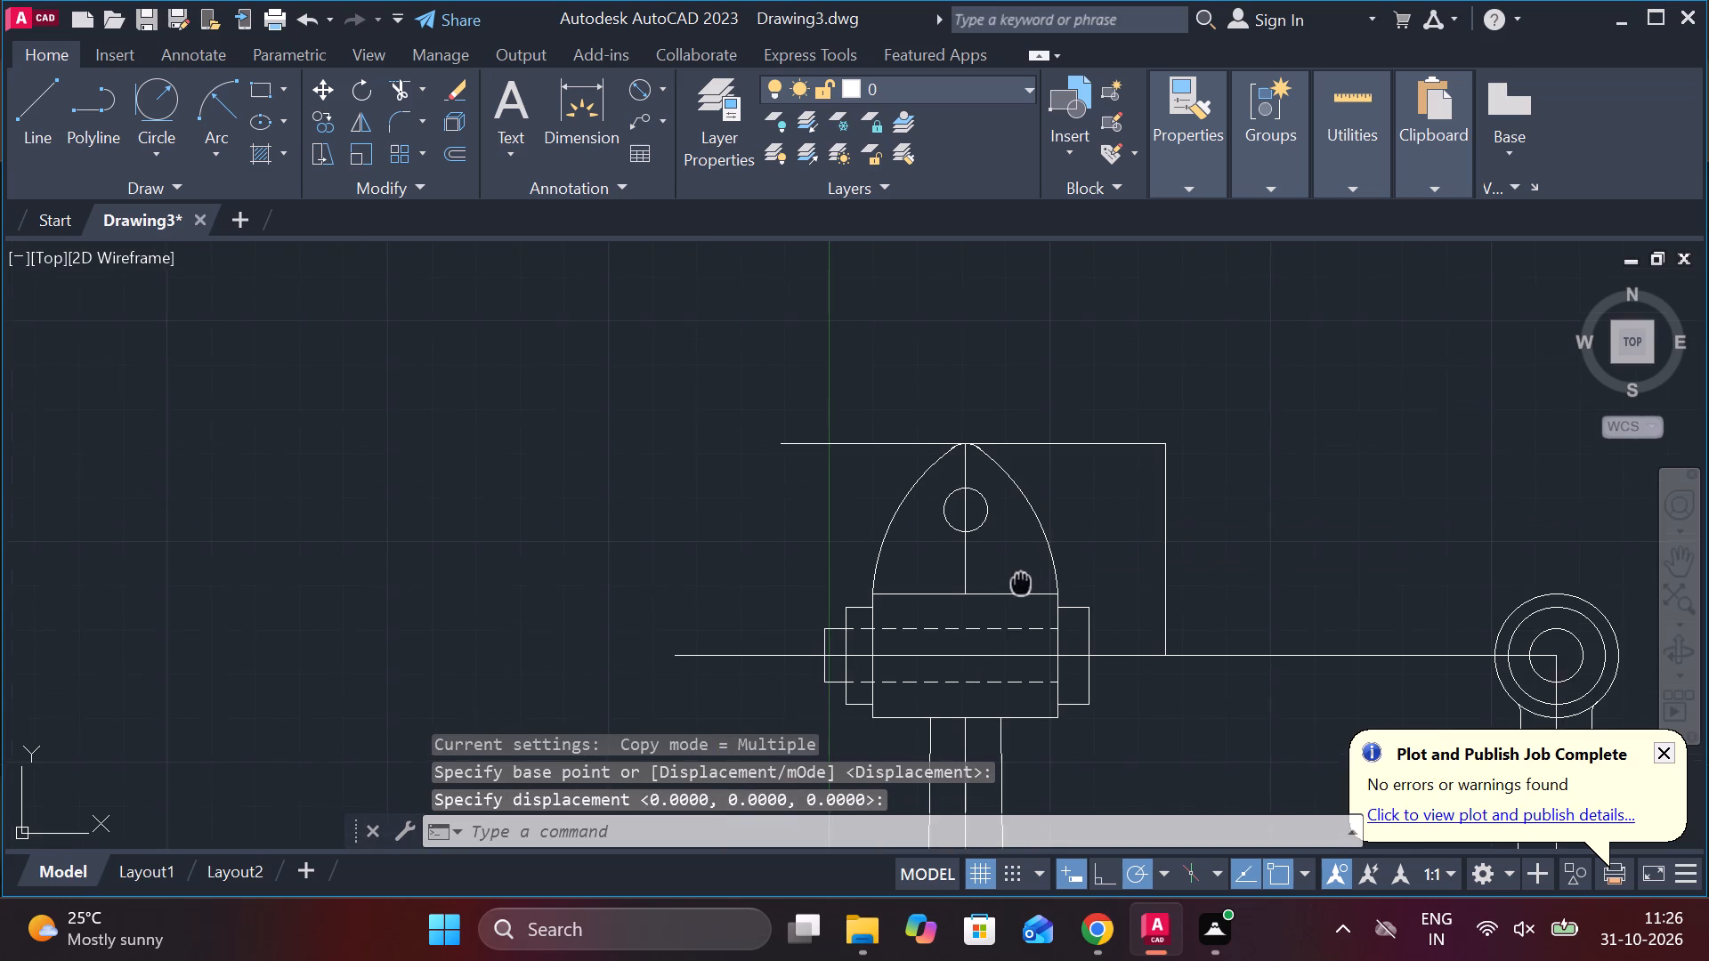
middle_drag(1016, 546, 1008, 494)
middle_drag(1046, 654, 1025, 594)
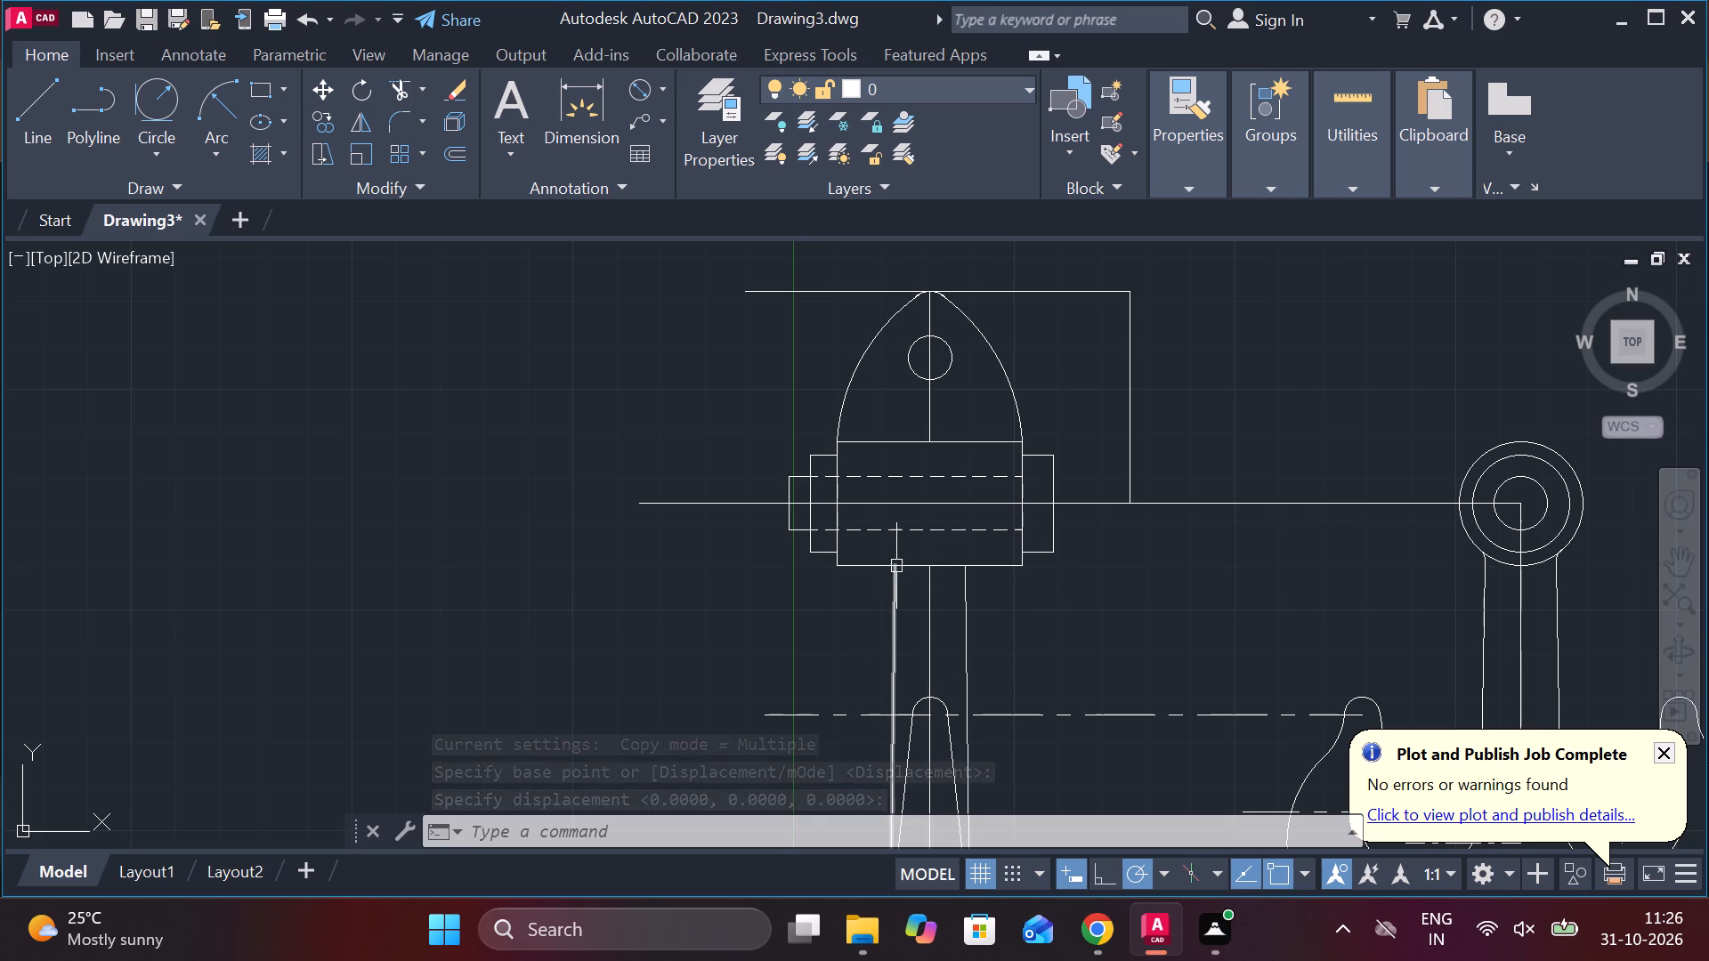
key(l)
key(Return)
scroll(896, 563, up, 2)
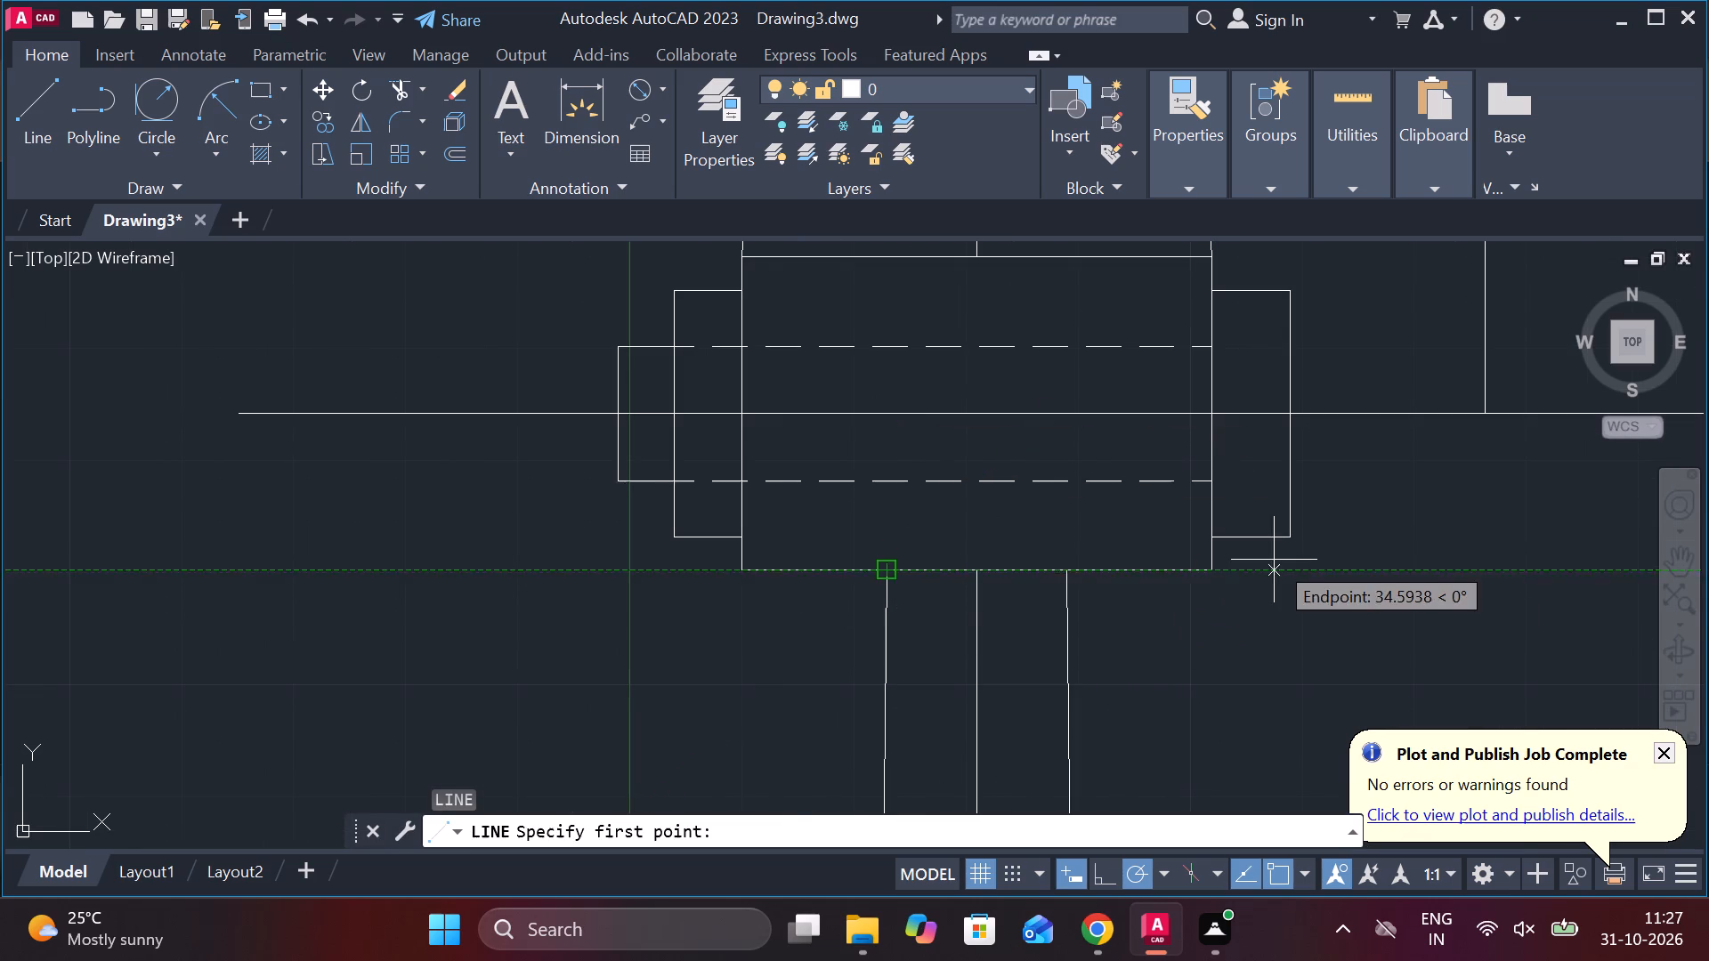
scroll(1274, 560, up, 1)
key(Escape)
Draw a vertical line 9 units right of the centreline, from the boss's bottom edge to its top edge.
text(l)
key(space)
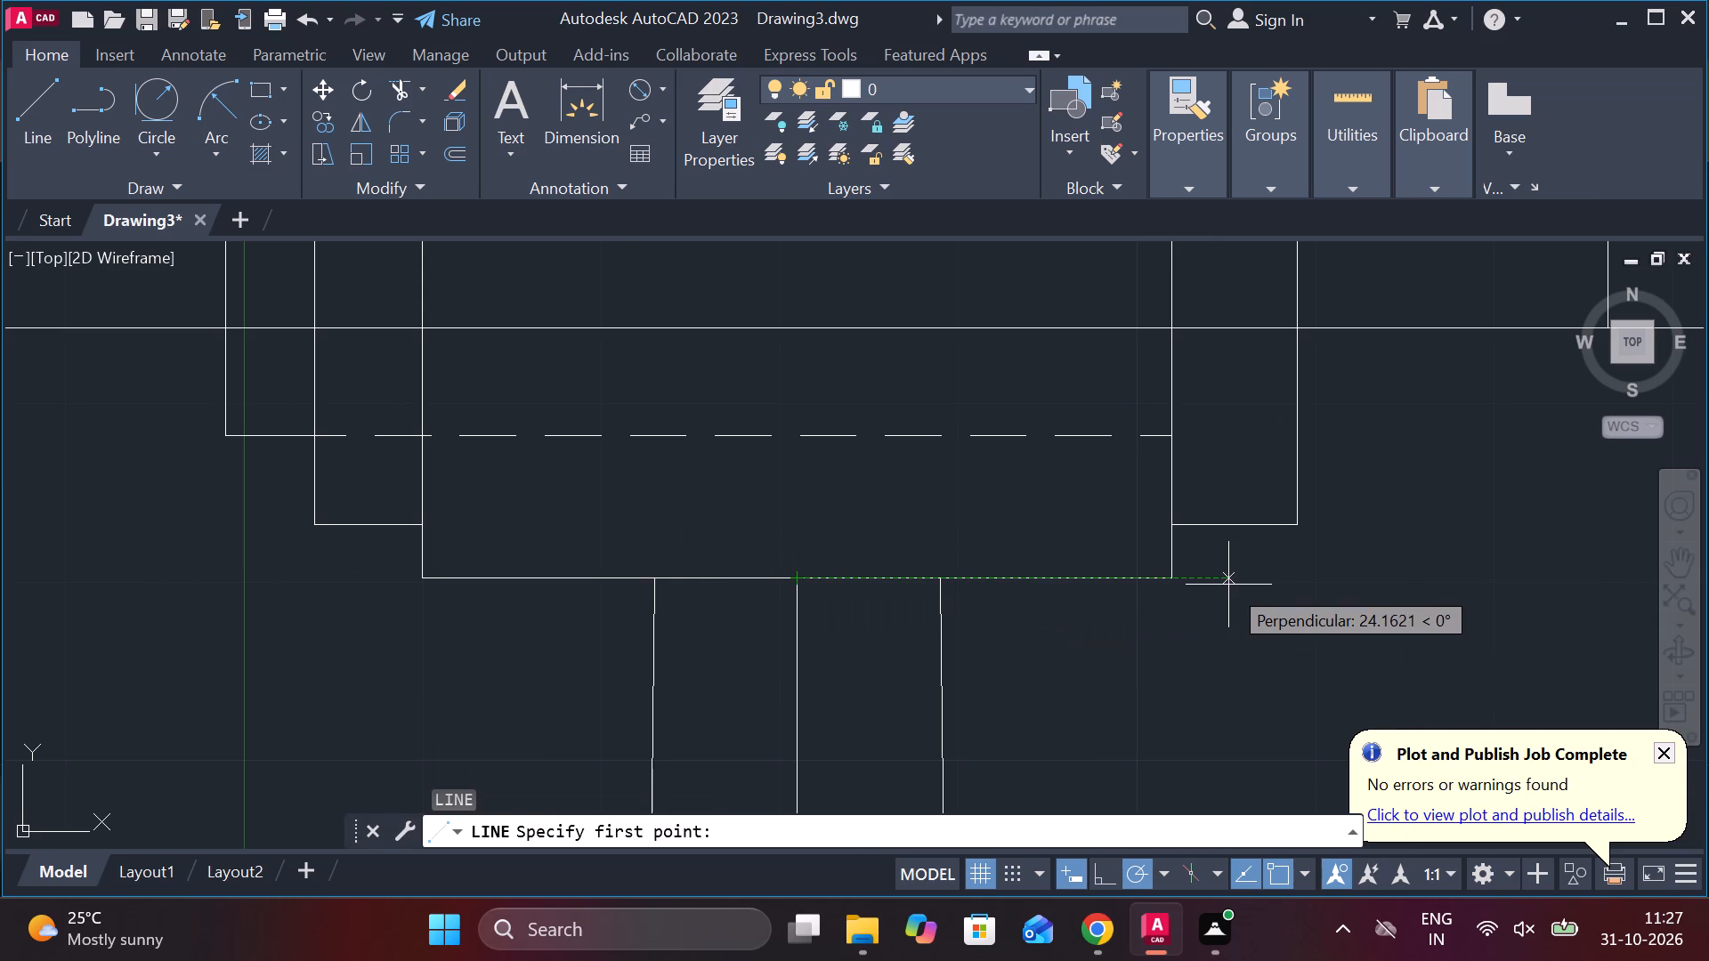
text(9)
key(space)
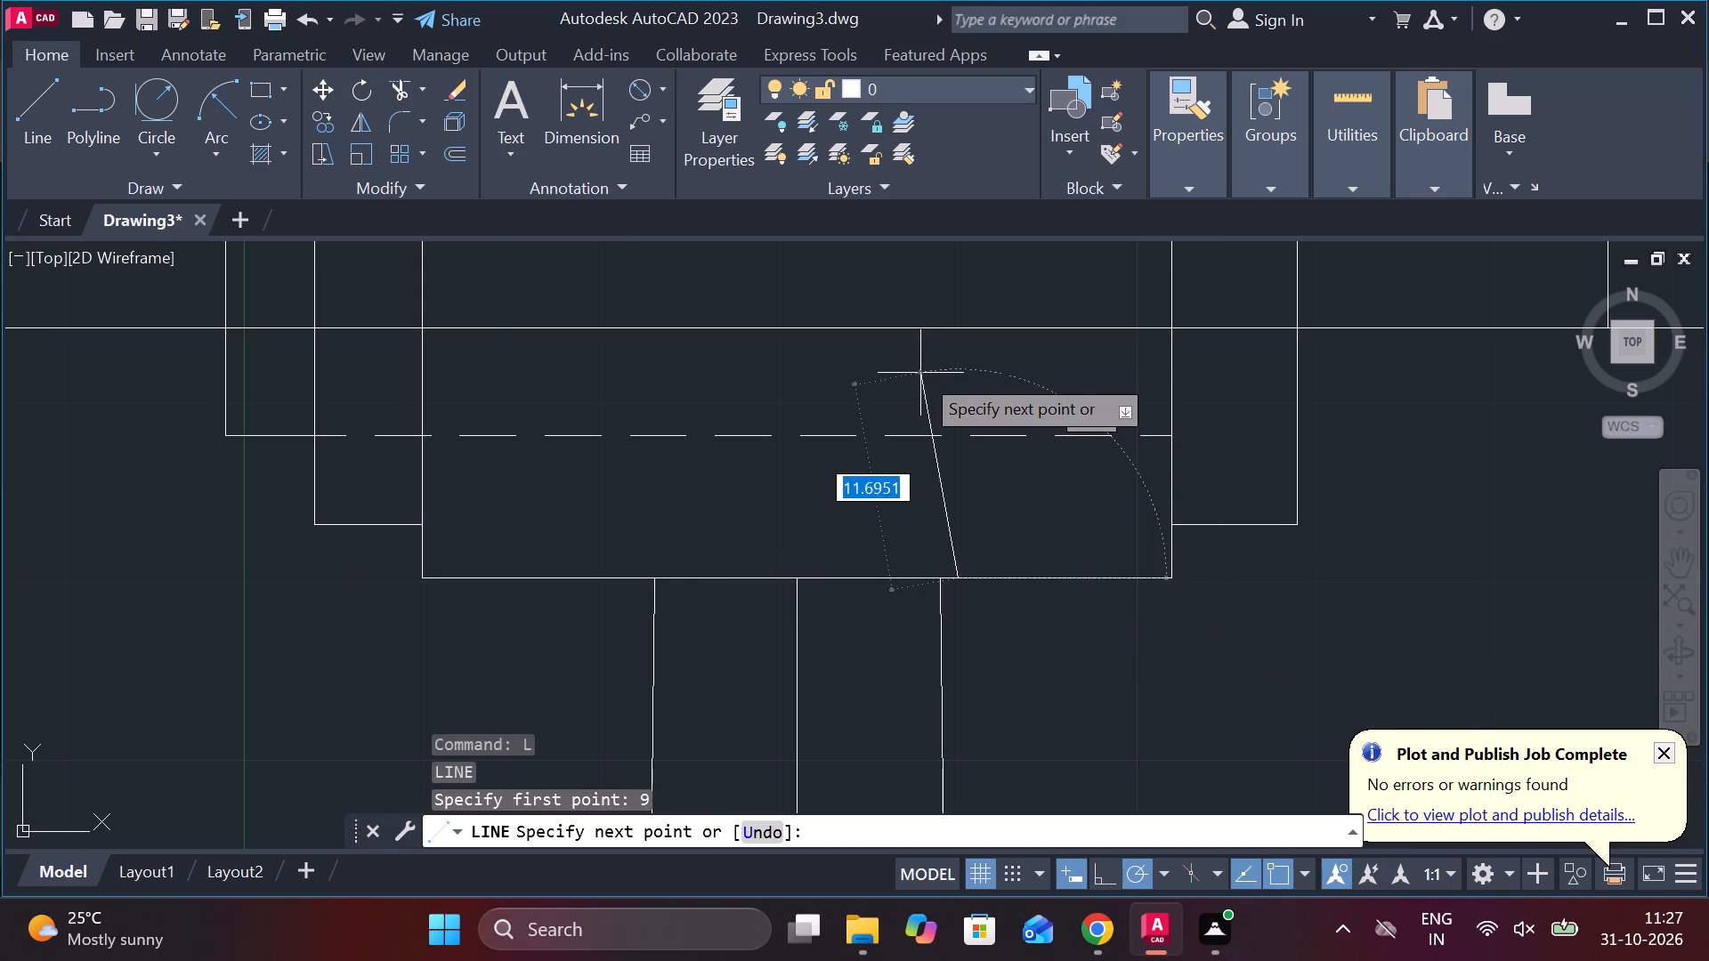
scroll(920, 373, down, 1)
middle_drag(920, 375, 1002, 567)
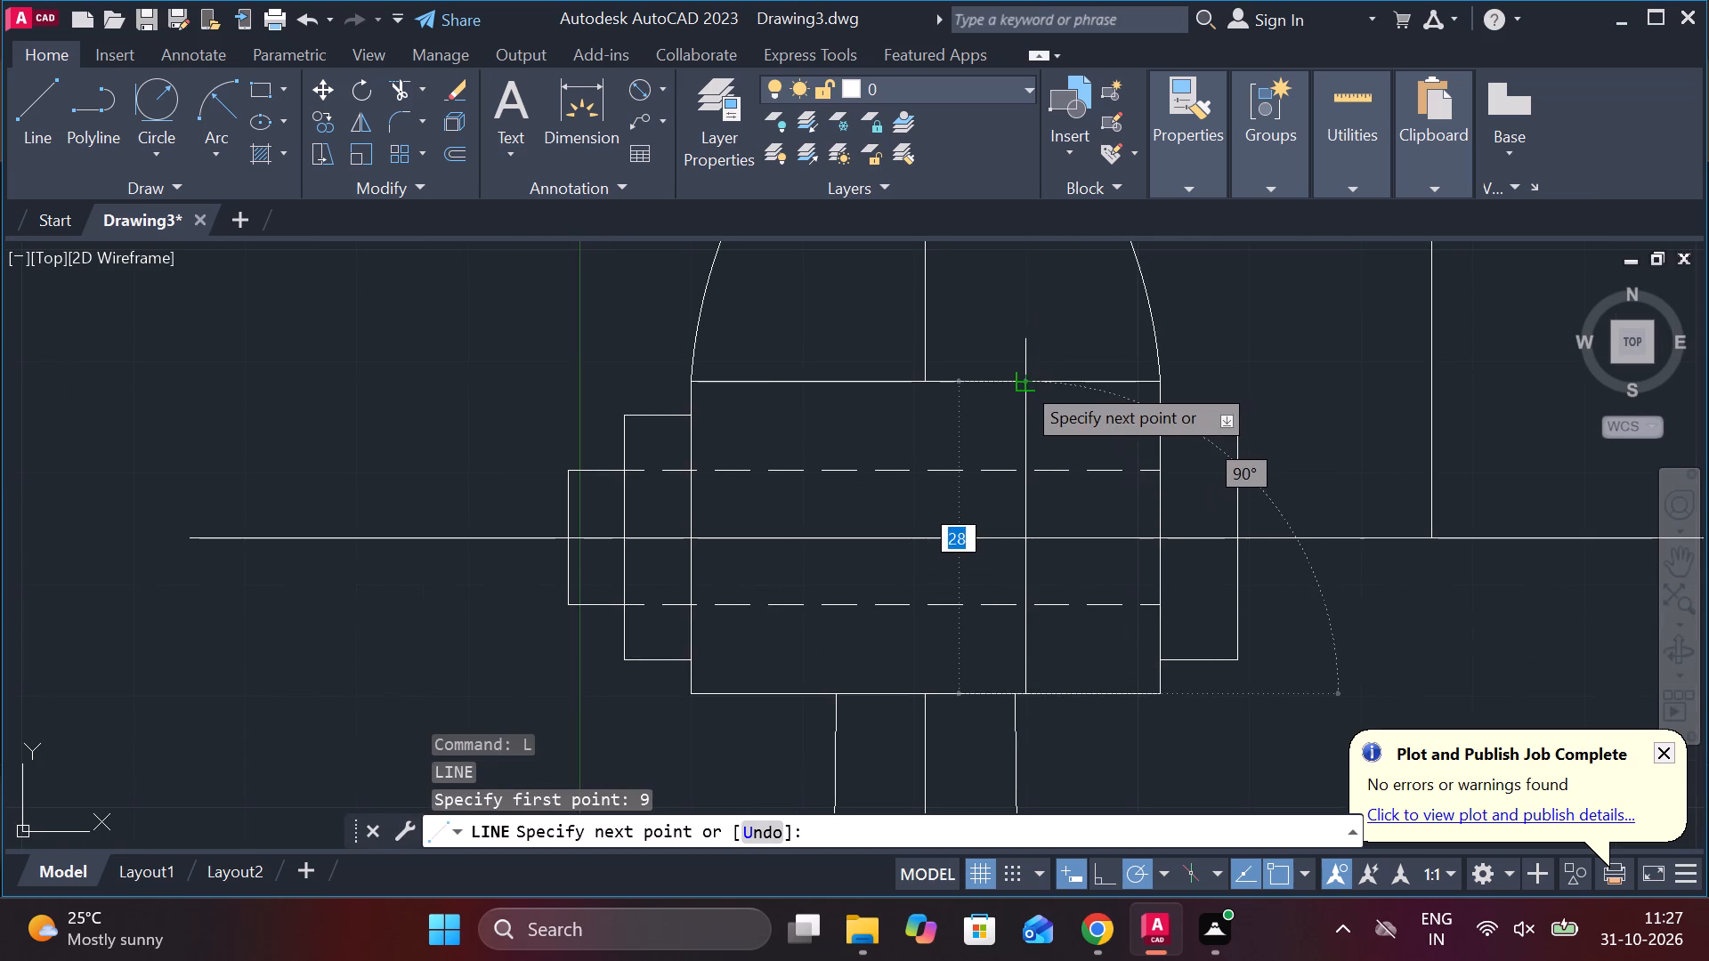
click(1022, 382)
key(Escape)
scroll(1083, 488, down, 1)
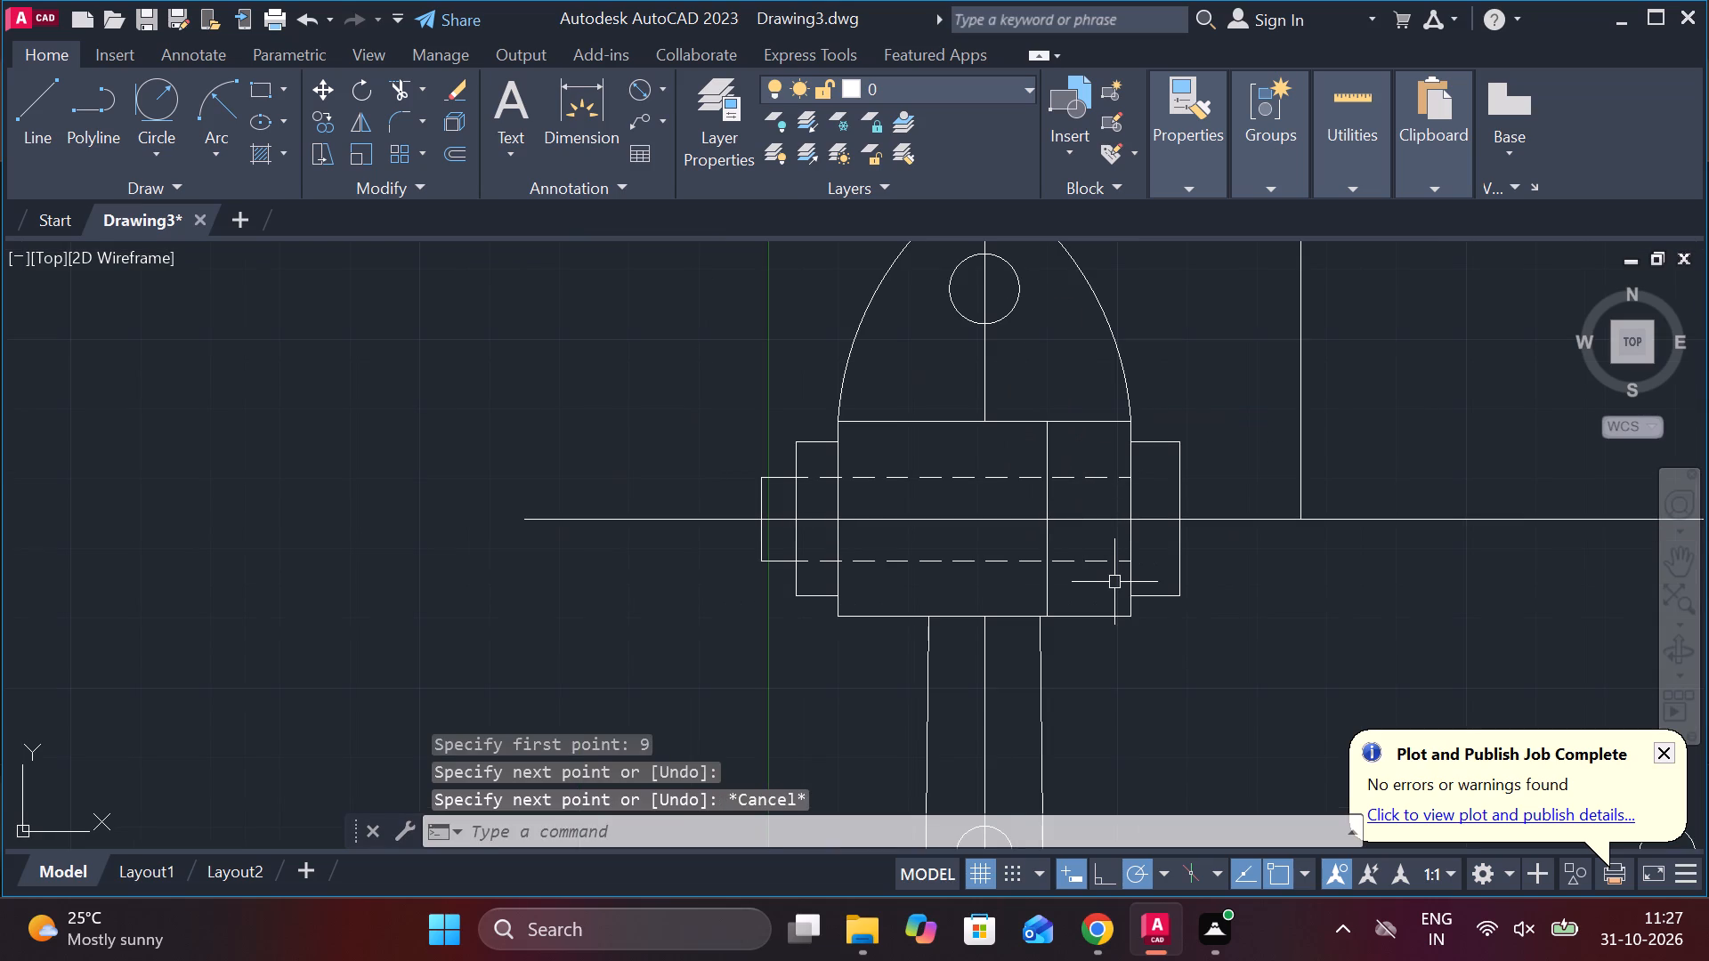
Draw a vertical line 9 units left of the centreline, from the boss's bottom edge to its top edge.
key(l)
key(Return)
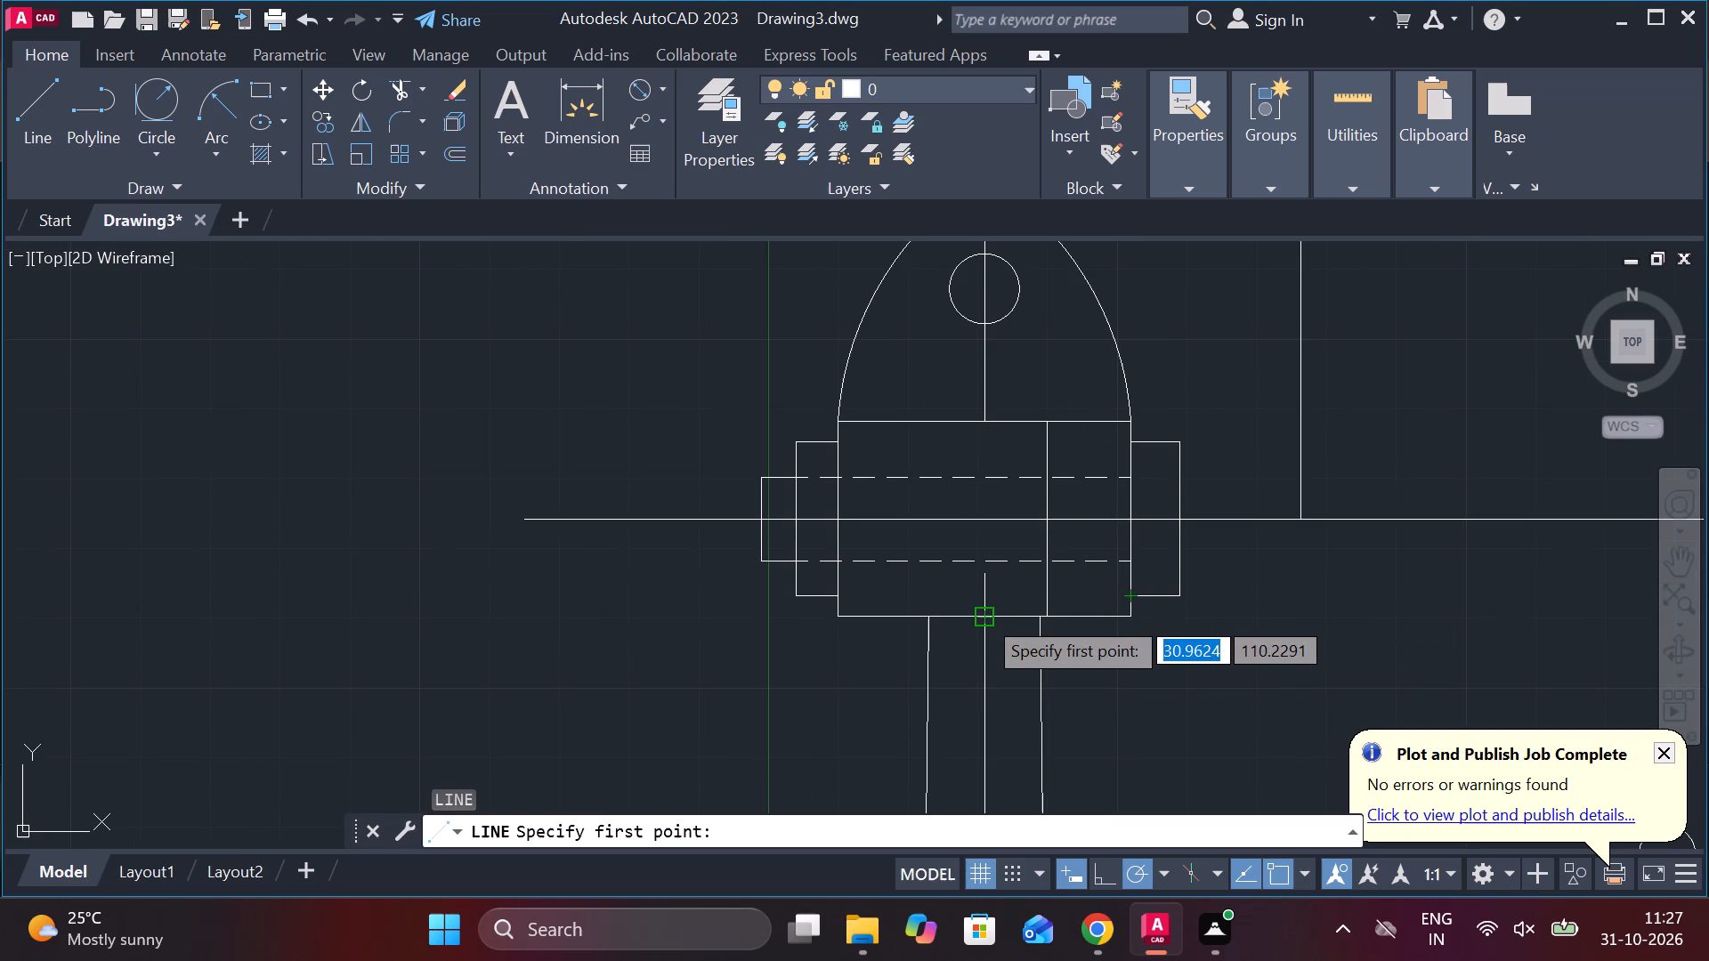
key(9)
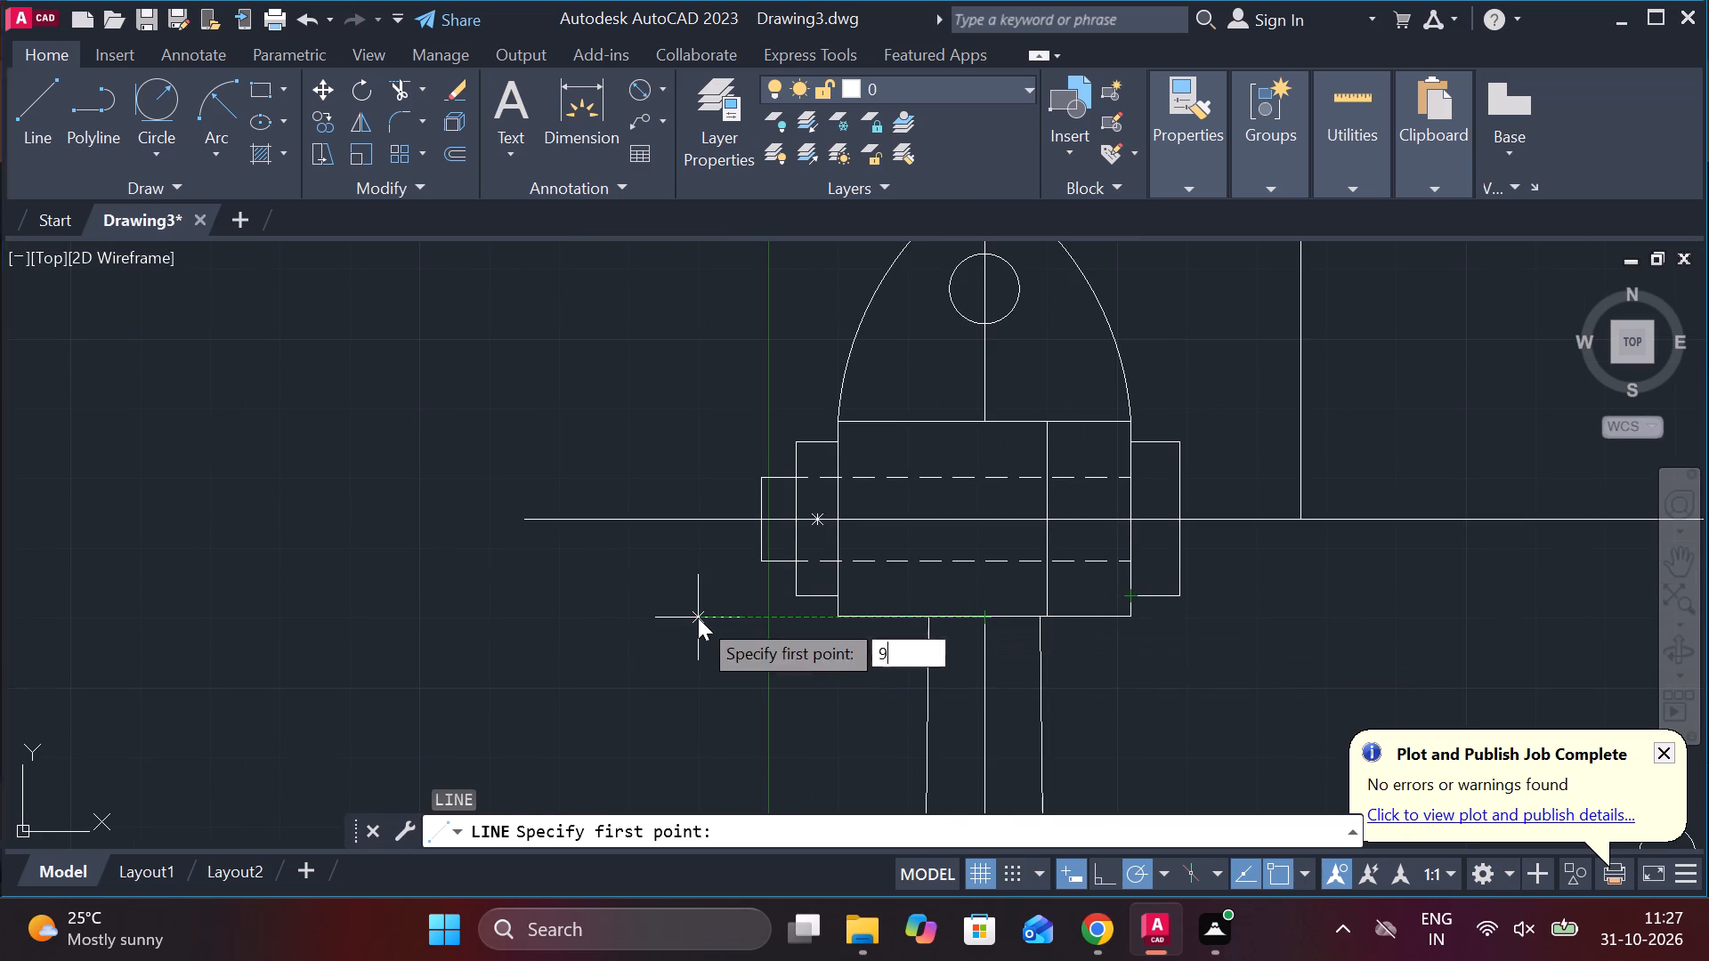
key(Return)
scroll(894, 438, up, 1)
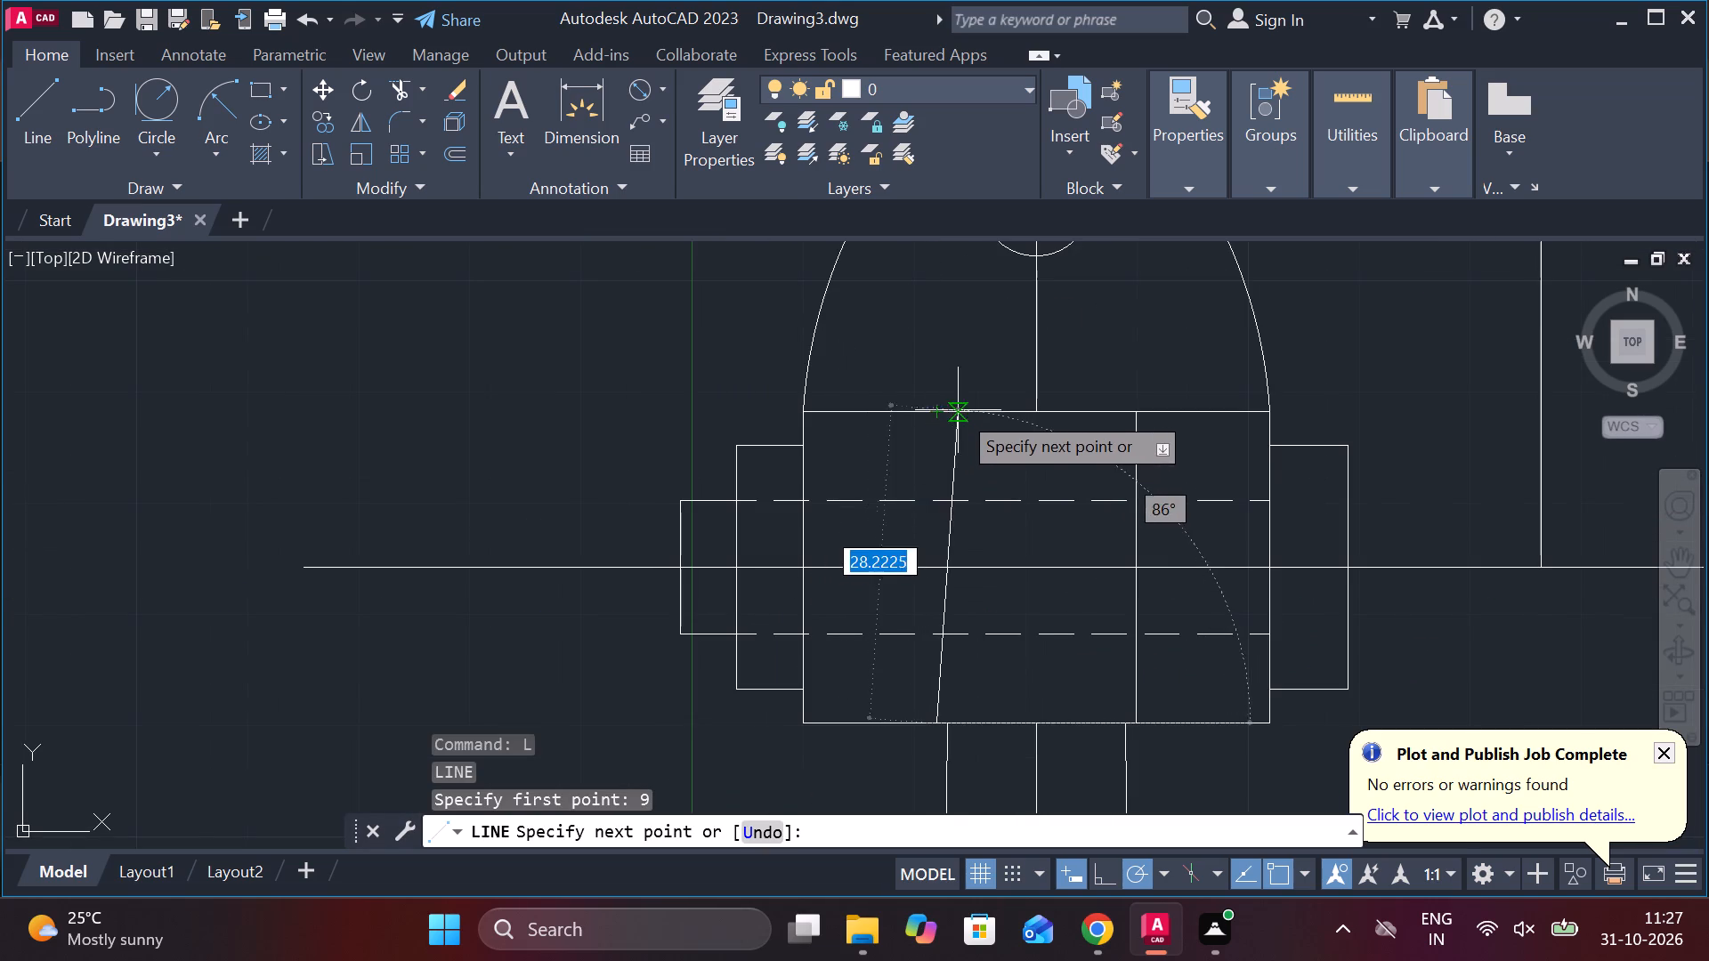
click(938, 410)
key(Escape)
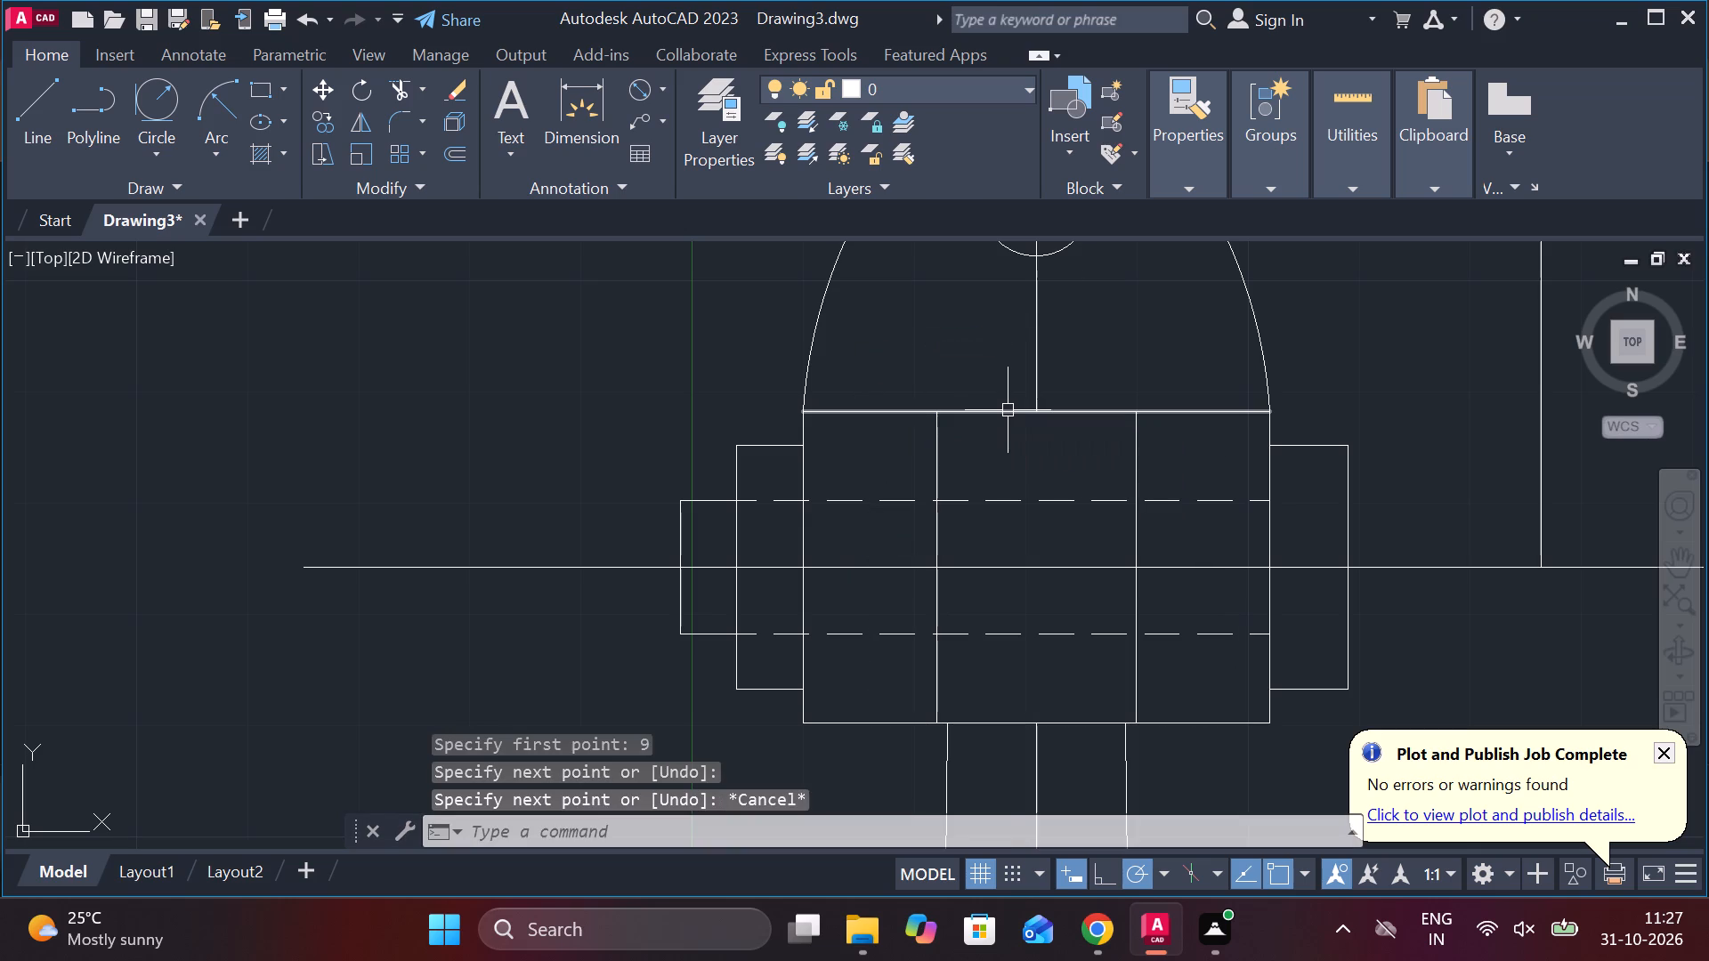
Trim the boss's top edge outside the two inner vertical lines and its bottom edge between the two neck lines.
text(tr)
key(space)
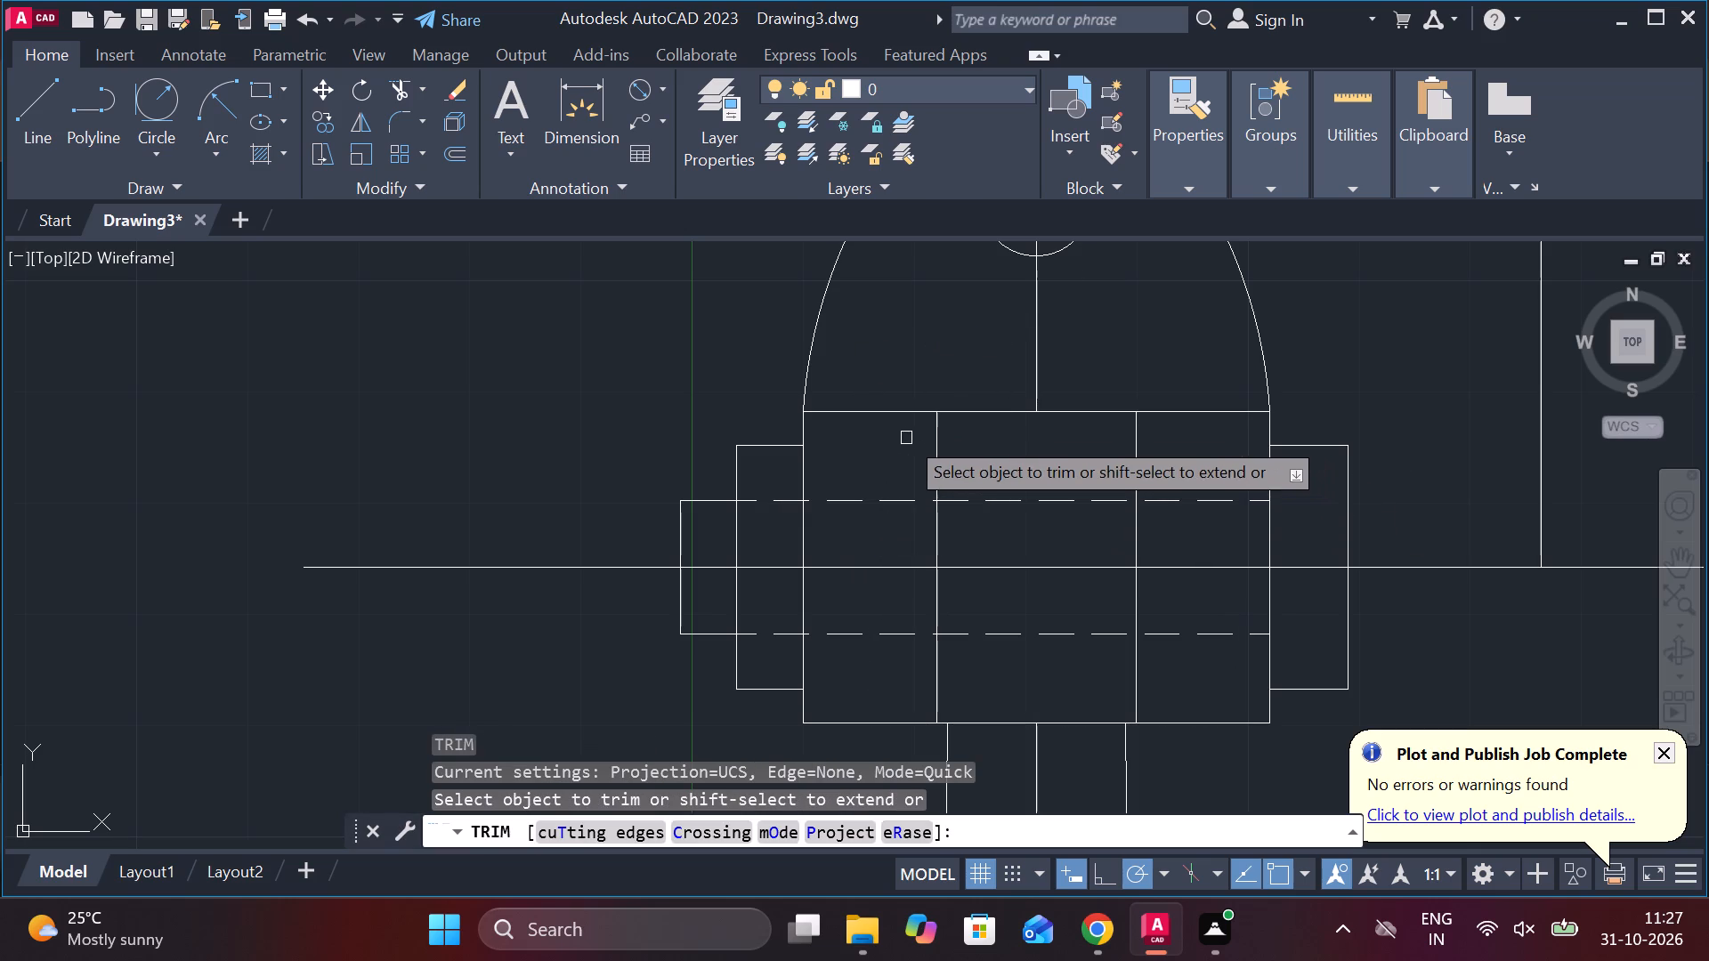
click(890, 417)
click(1174, 417)
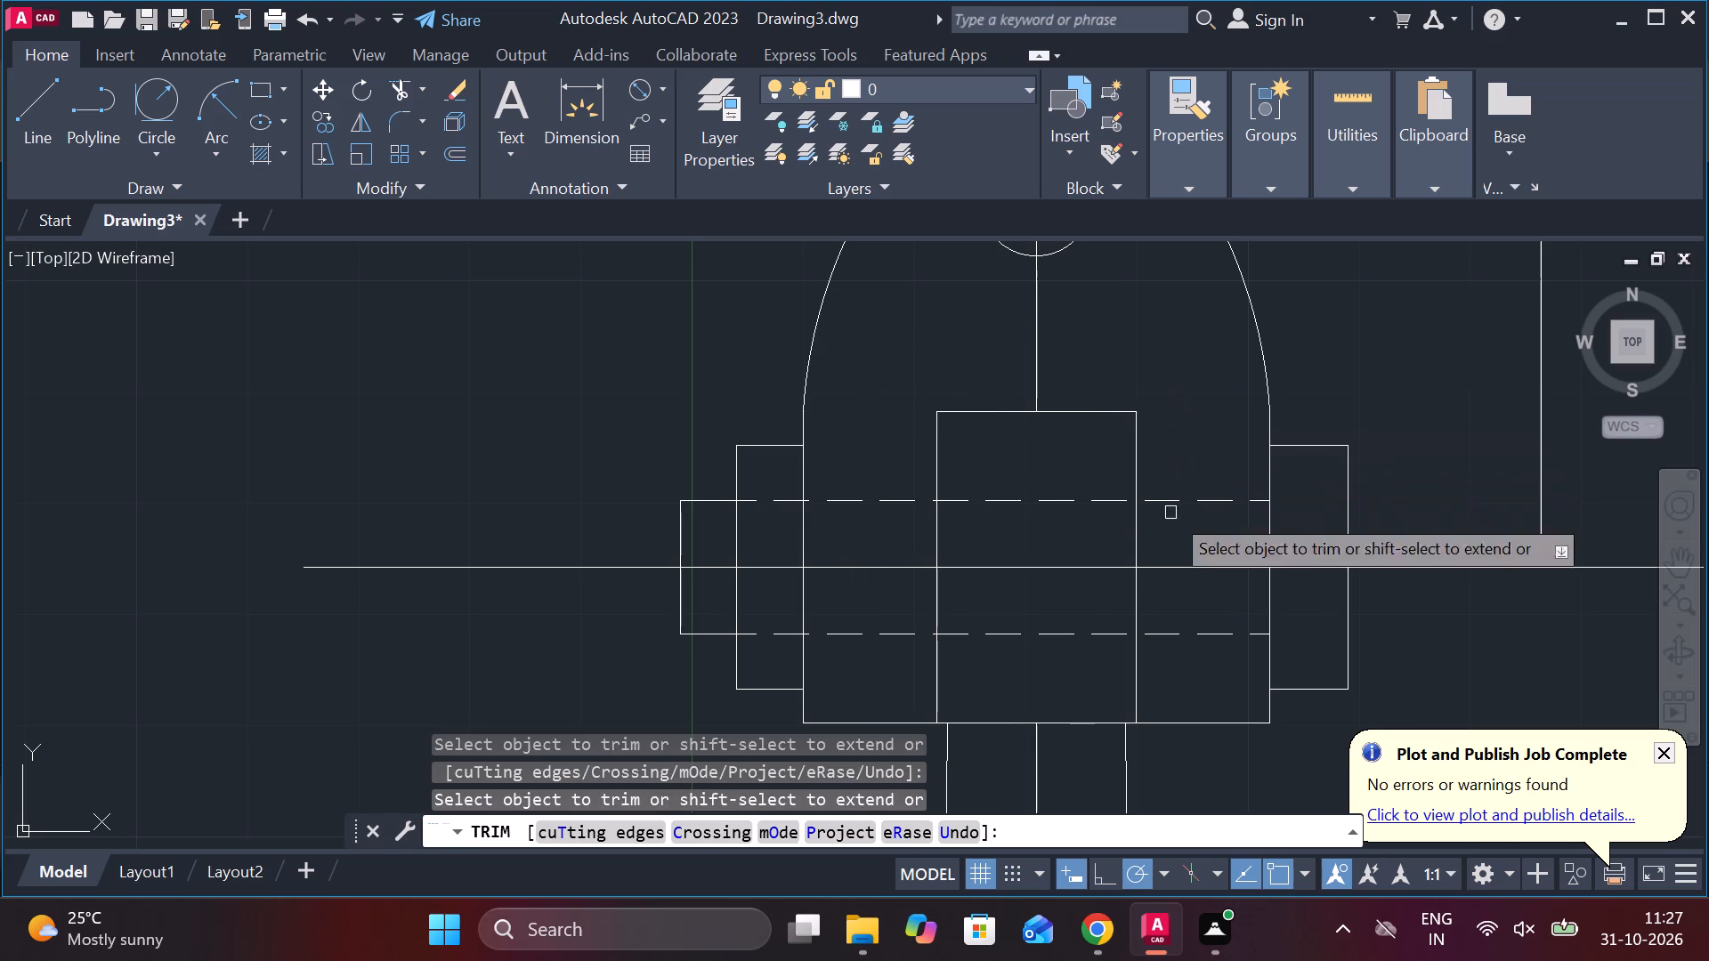
middle_drag(1035, 699, 1035, 585)
click(975, 604)
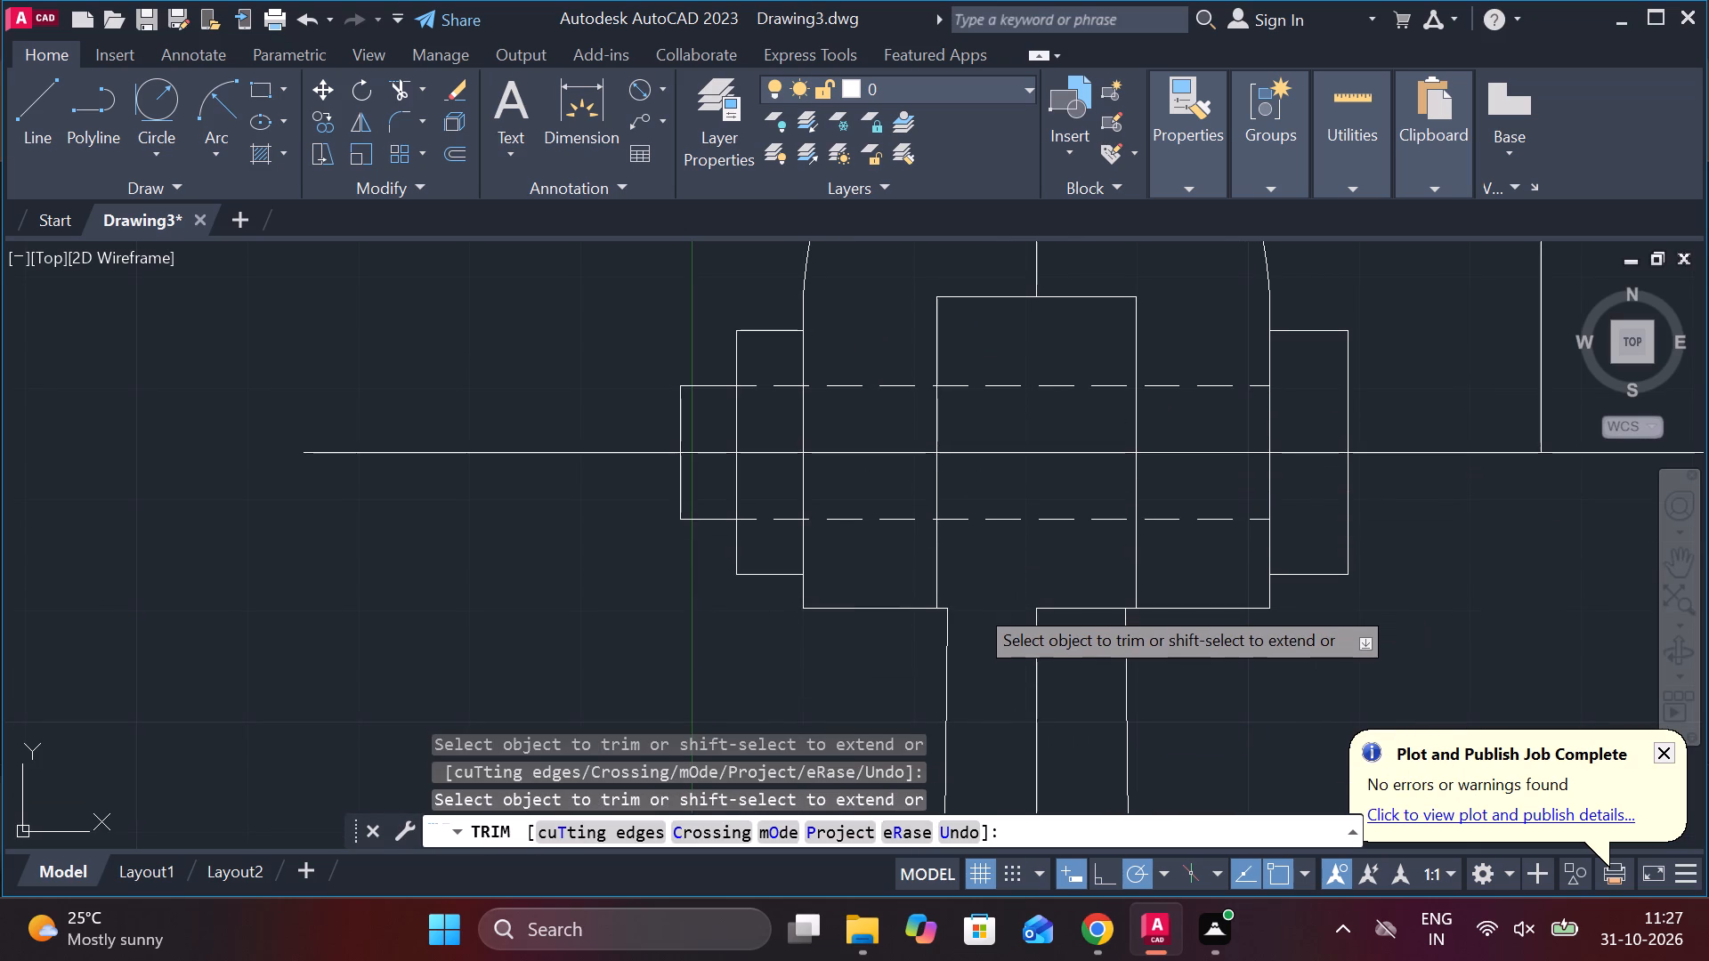
scroll(910, 620, up, 3)
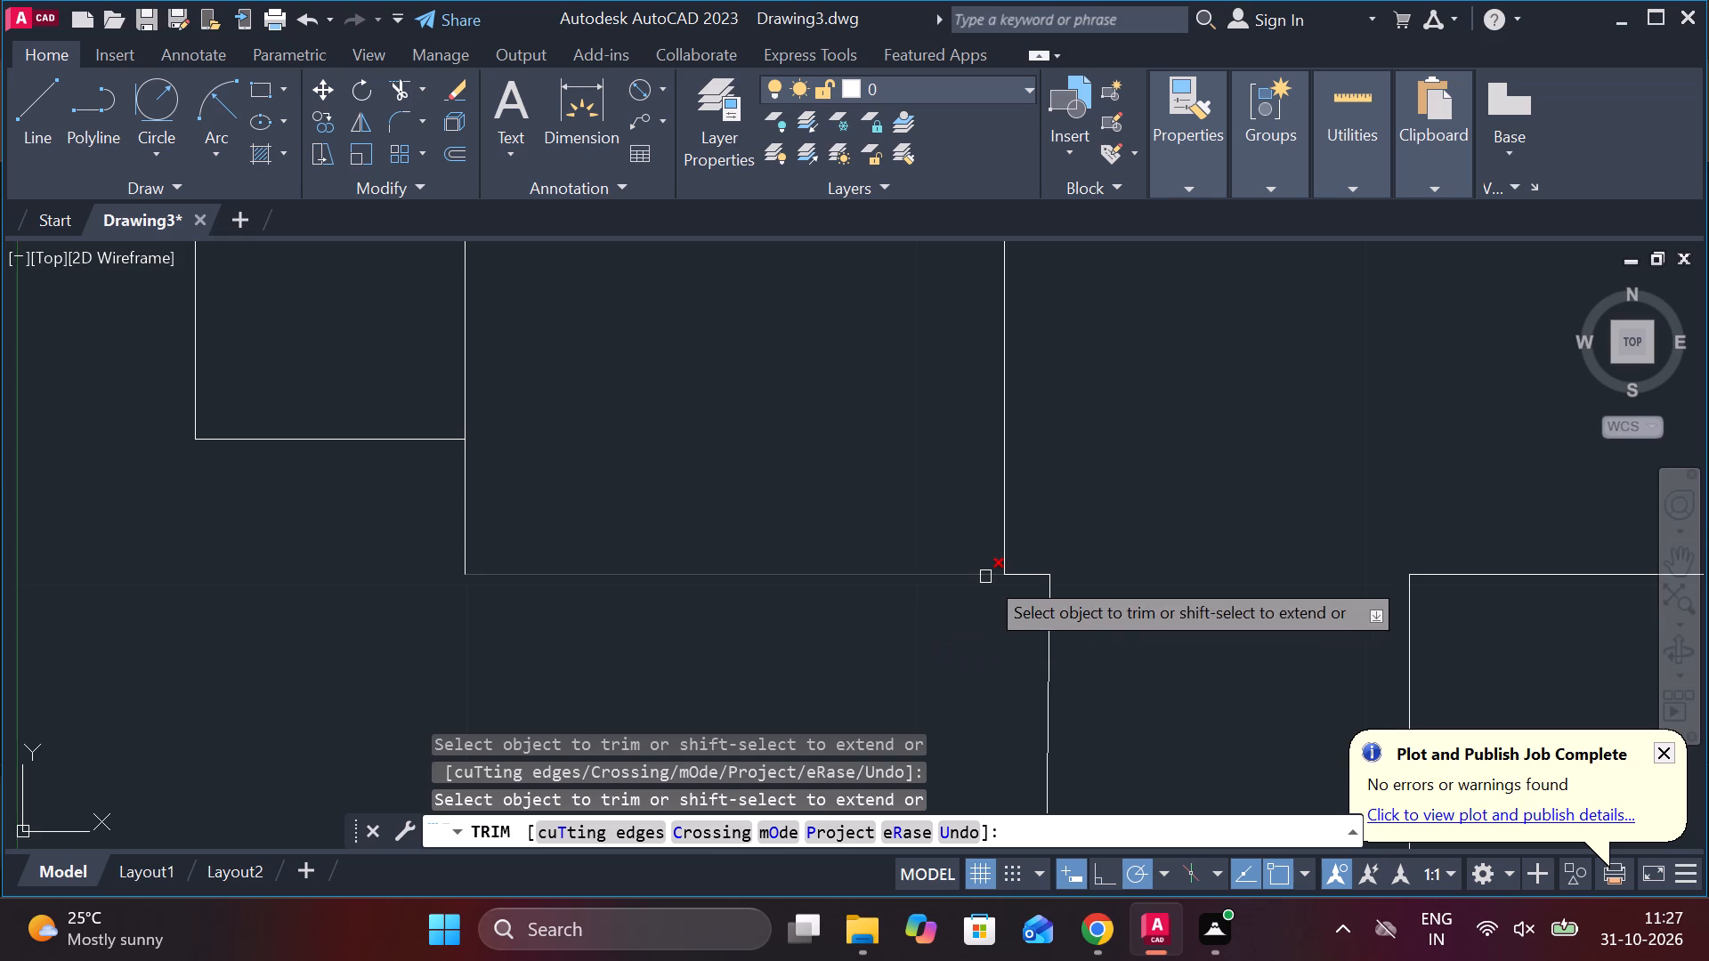
scroll(1165, 605, down, 2)
scroll(1483, 599, down, 1)
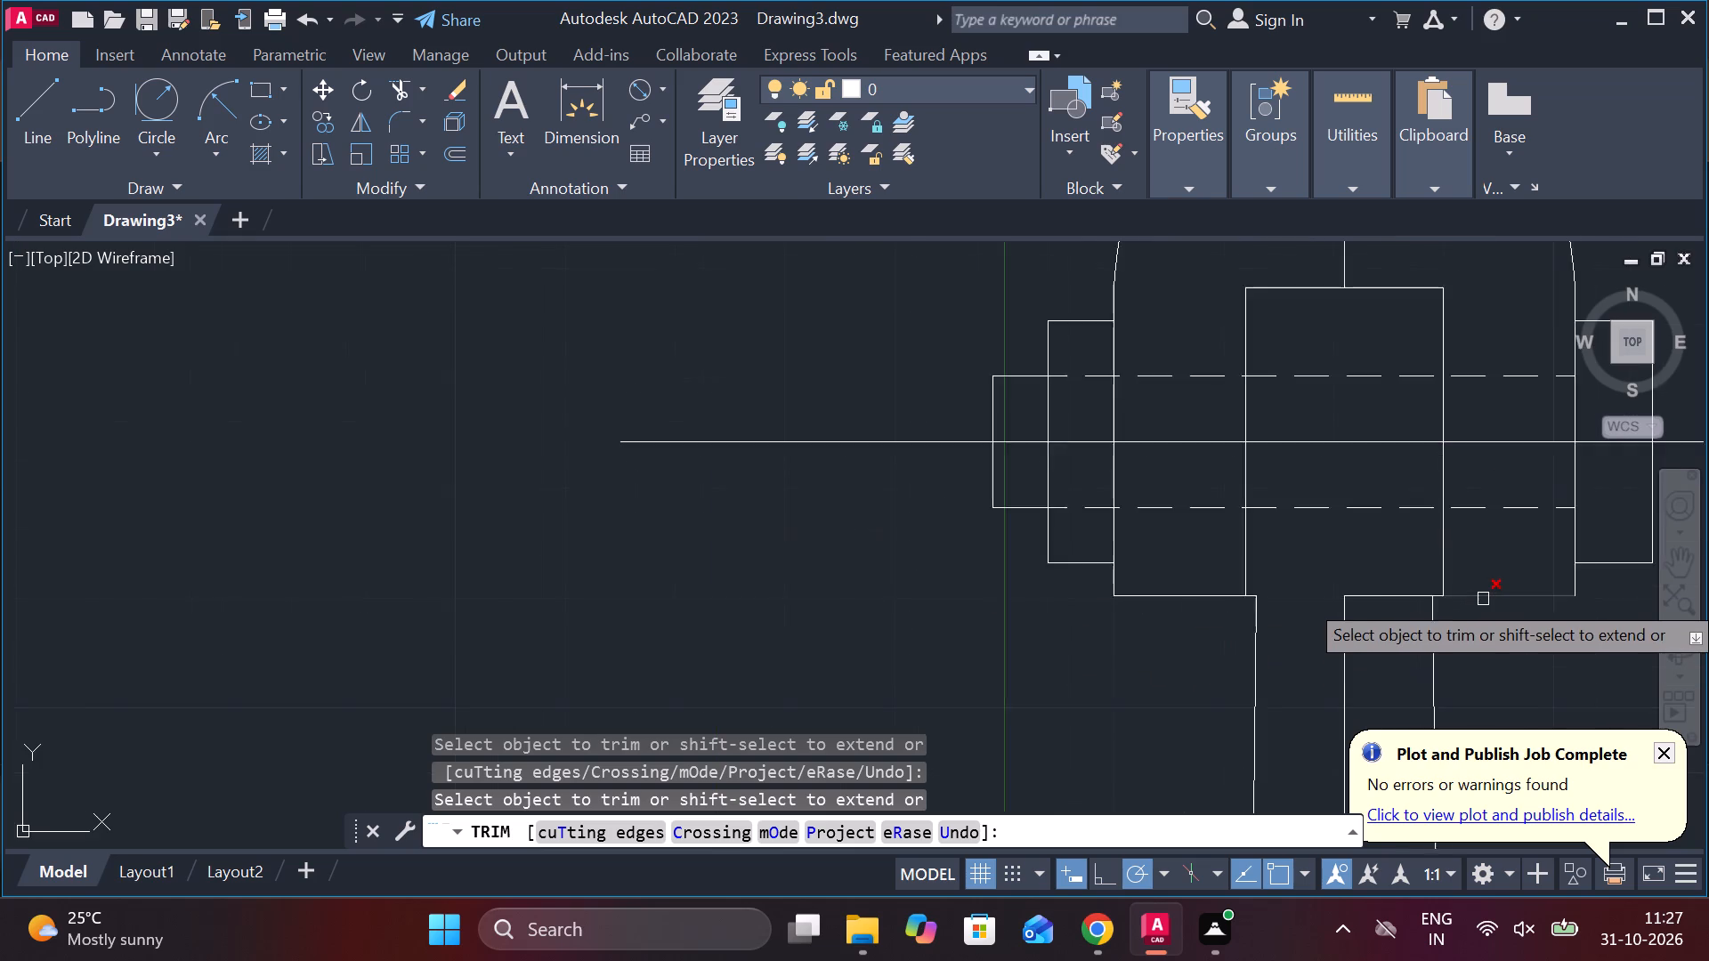
scroll(1483, 599, down, 1)
middle_drag(1408, 572, 1298, 567)
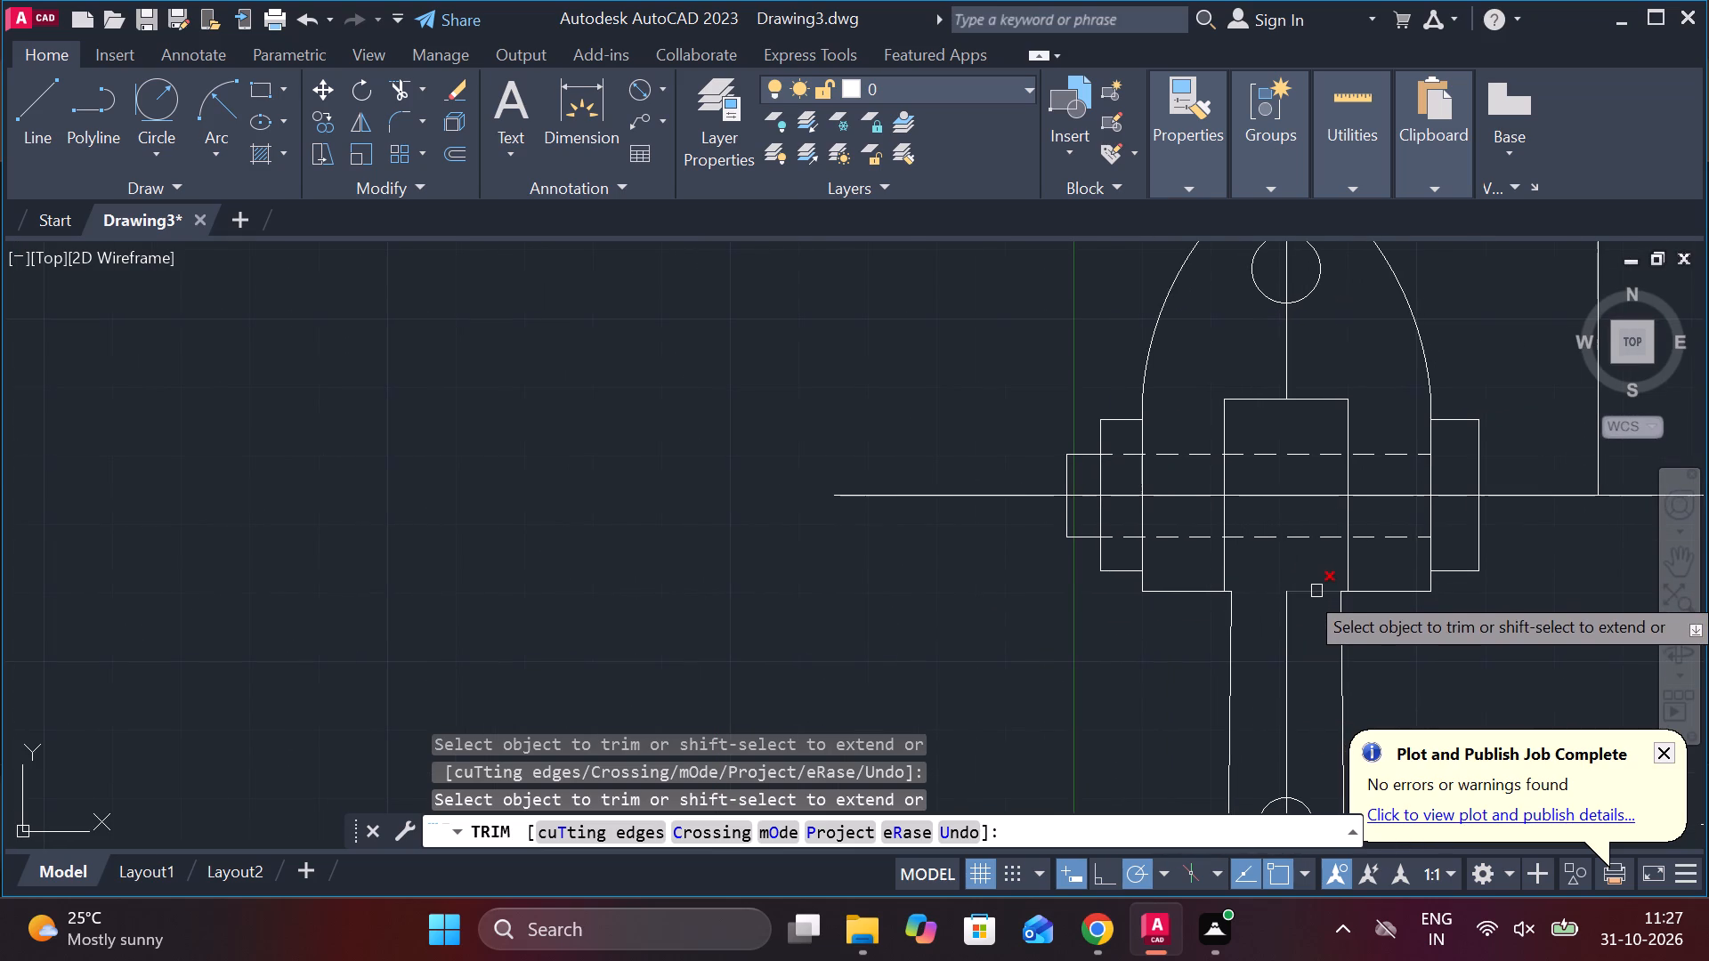
click(1316, 591)
middle_drag(890, 414, 678, 607)
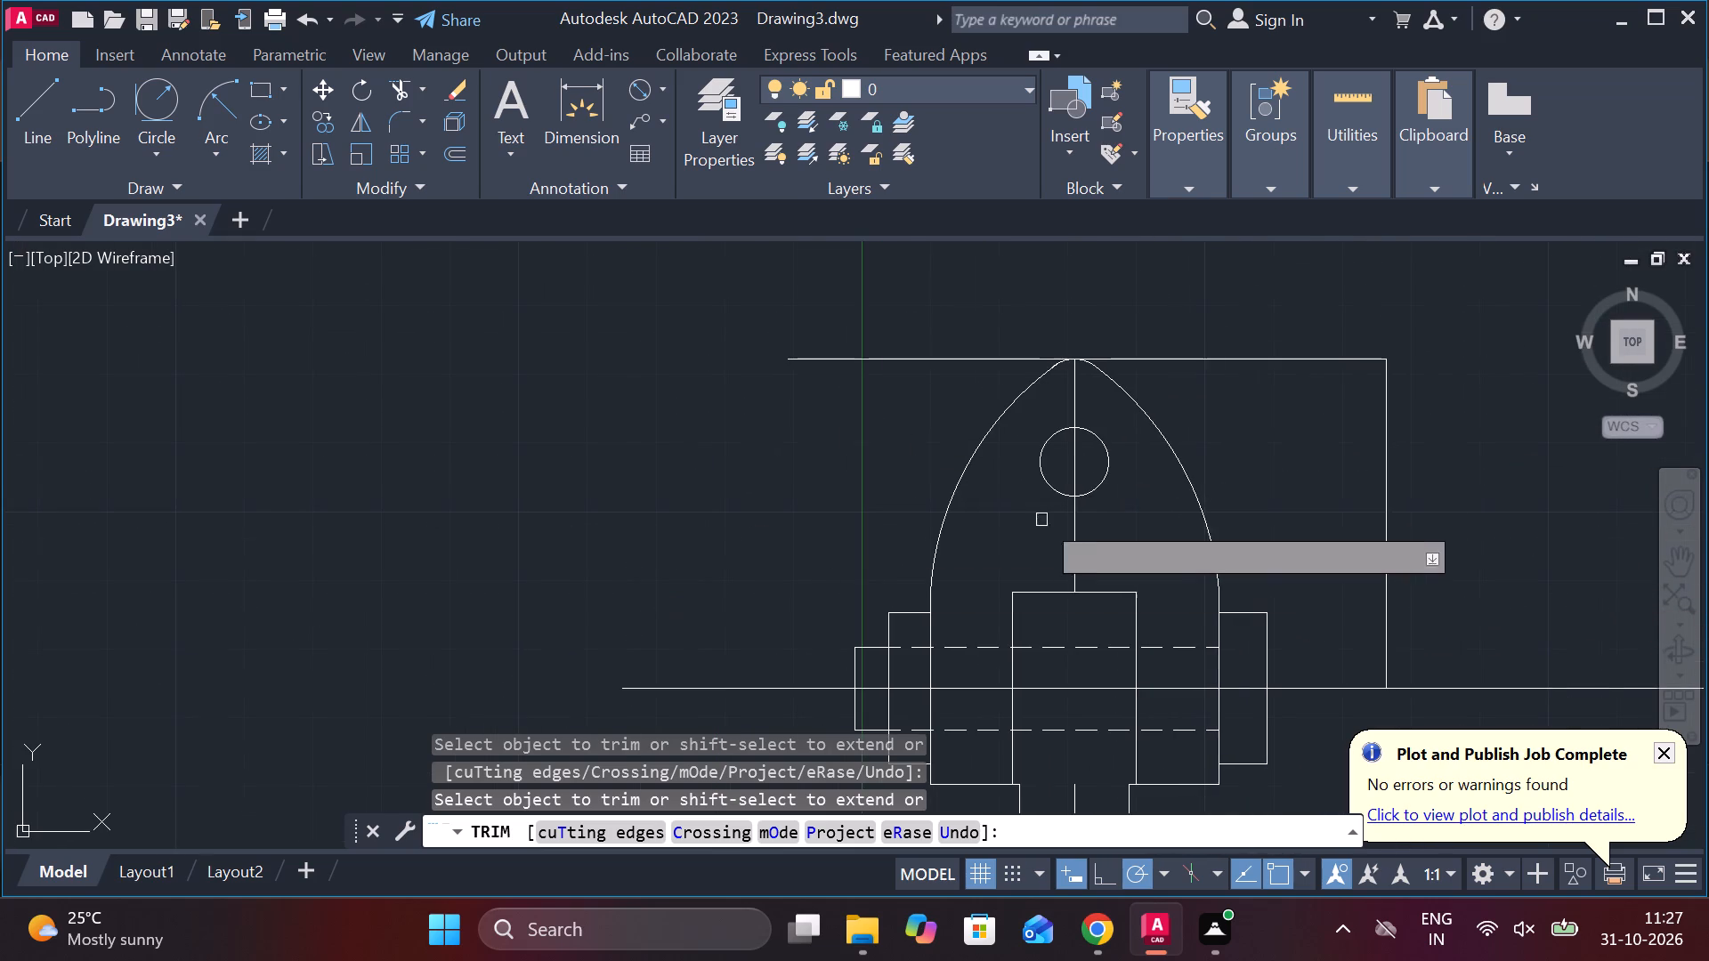
key(Escape)
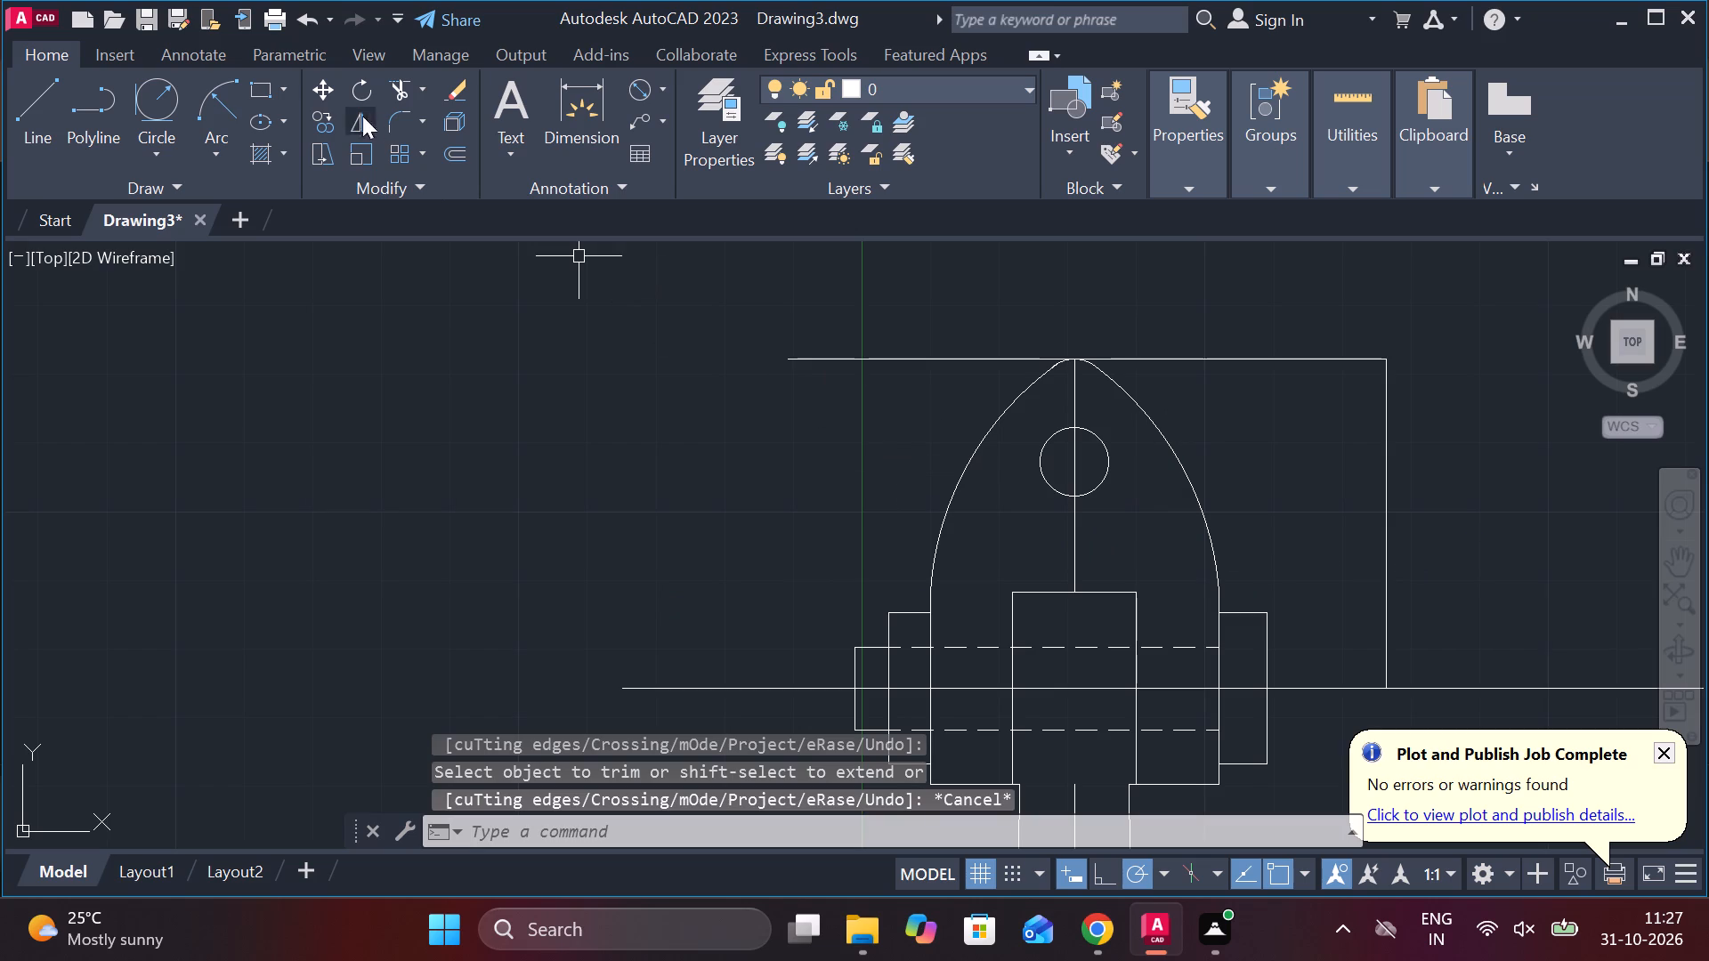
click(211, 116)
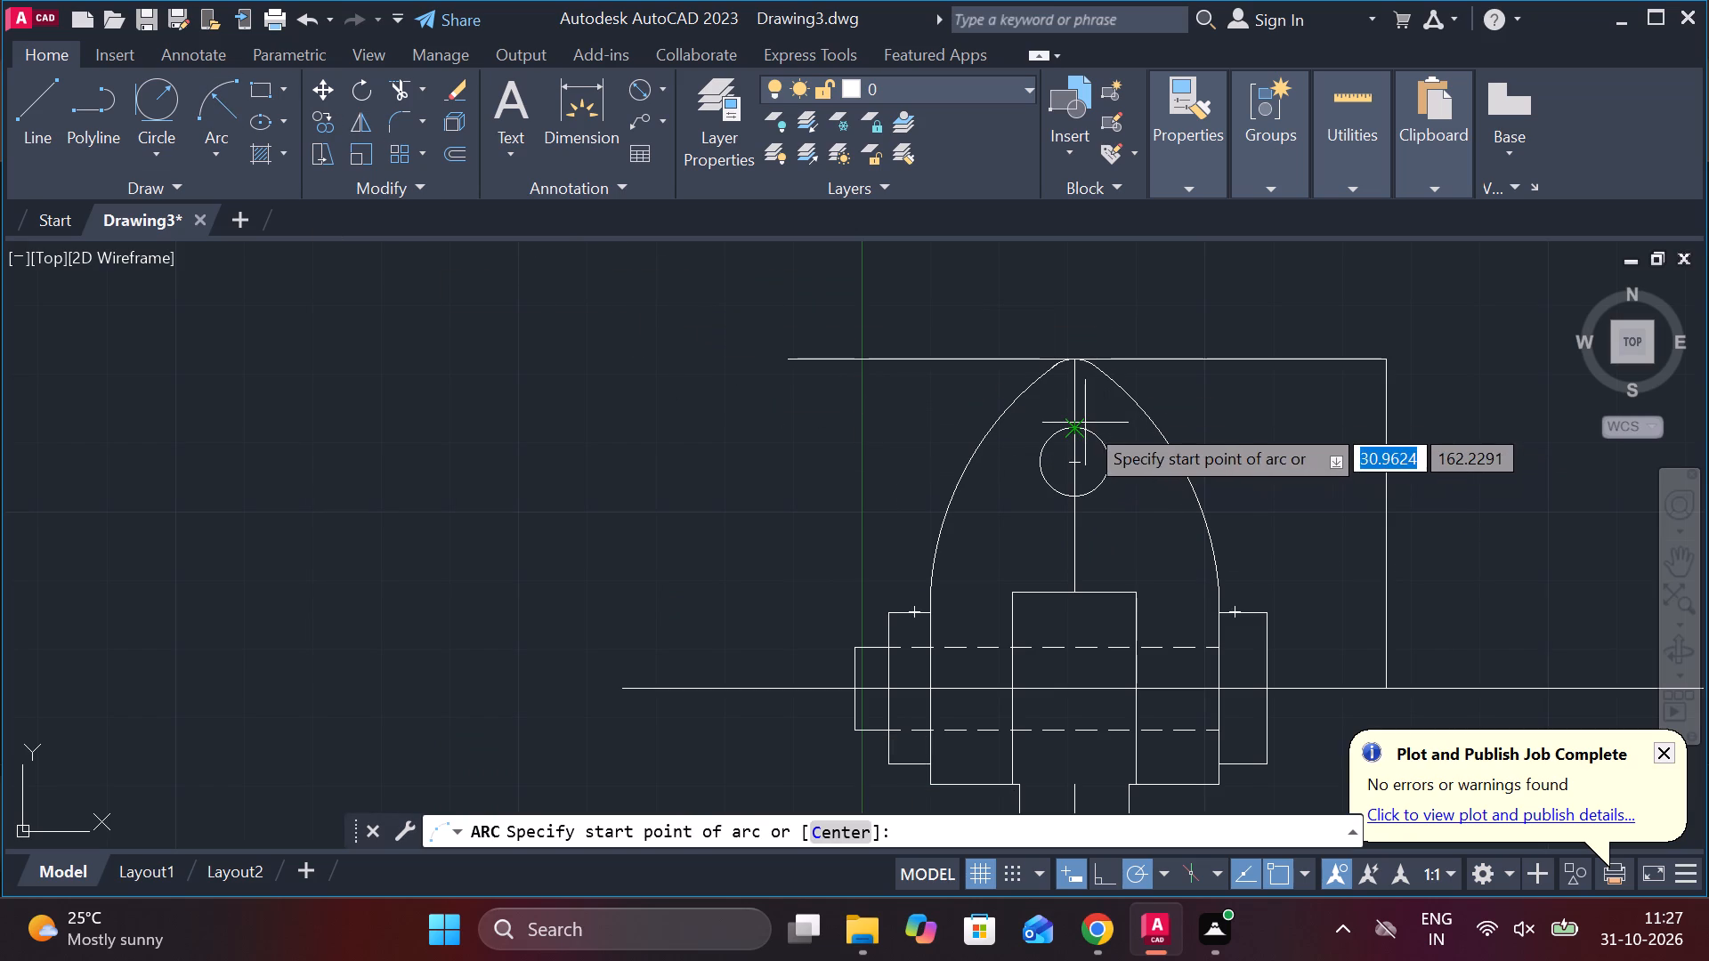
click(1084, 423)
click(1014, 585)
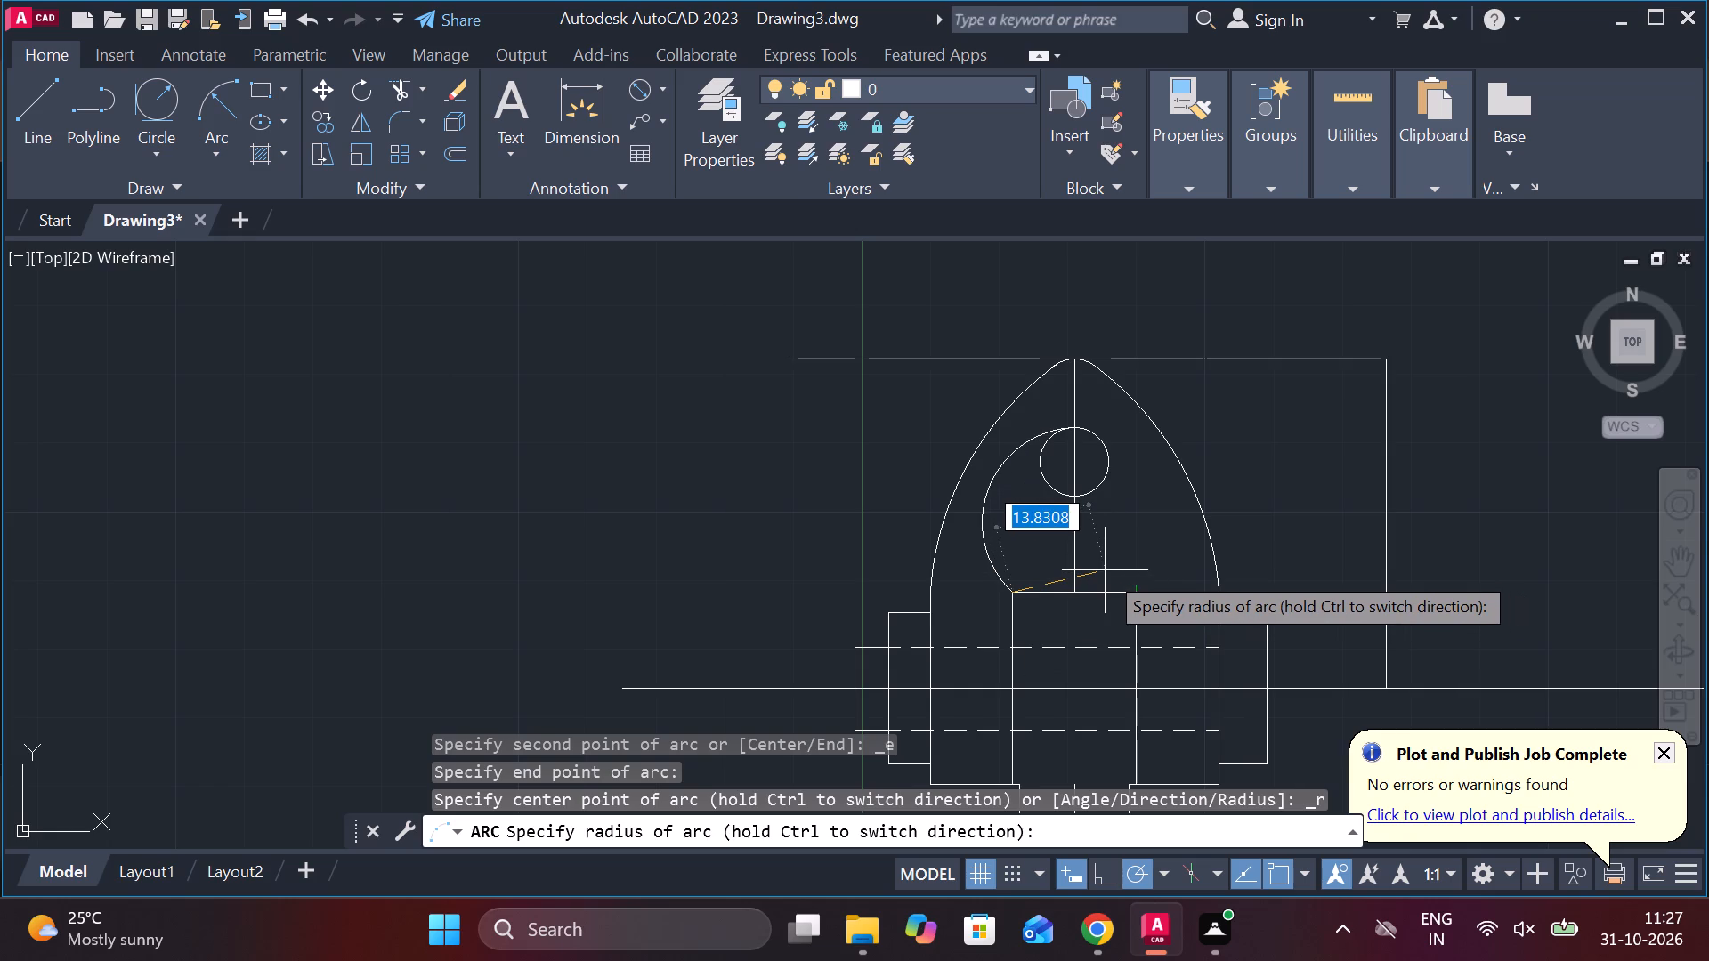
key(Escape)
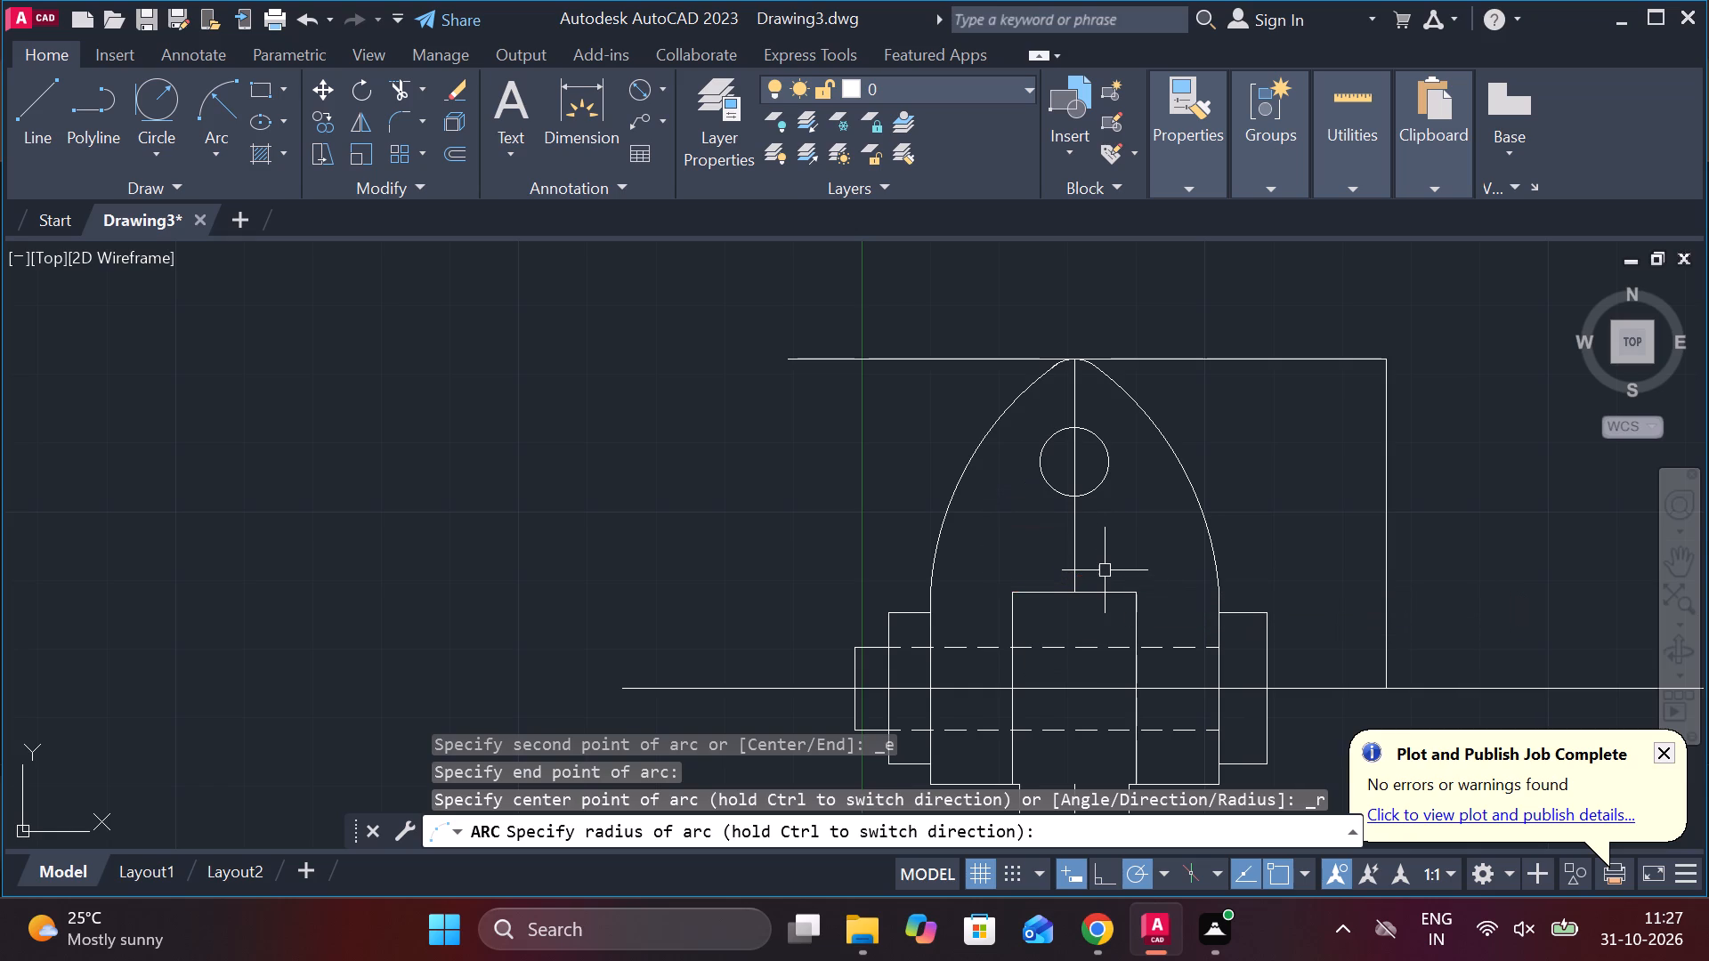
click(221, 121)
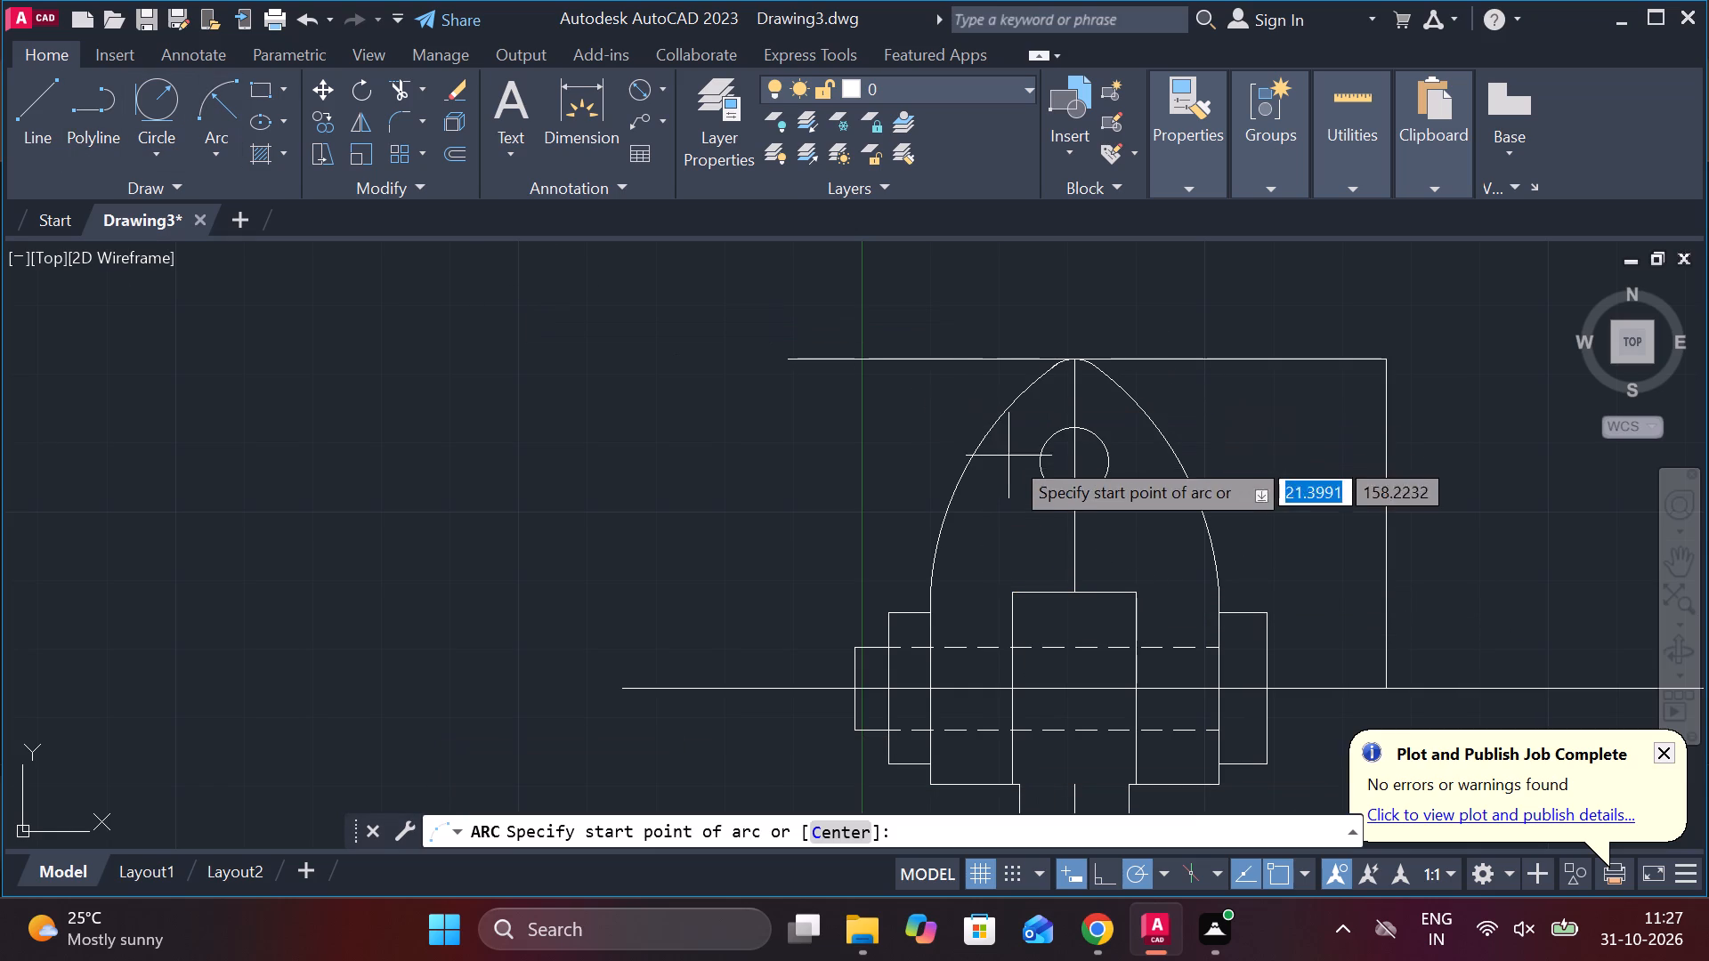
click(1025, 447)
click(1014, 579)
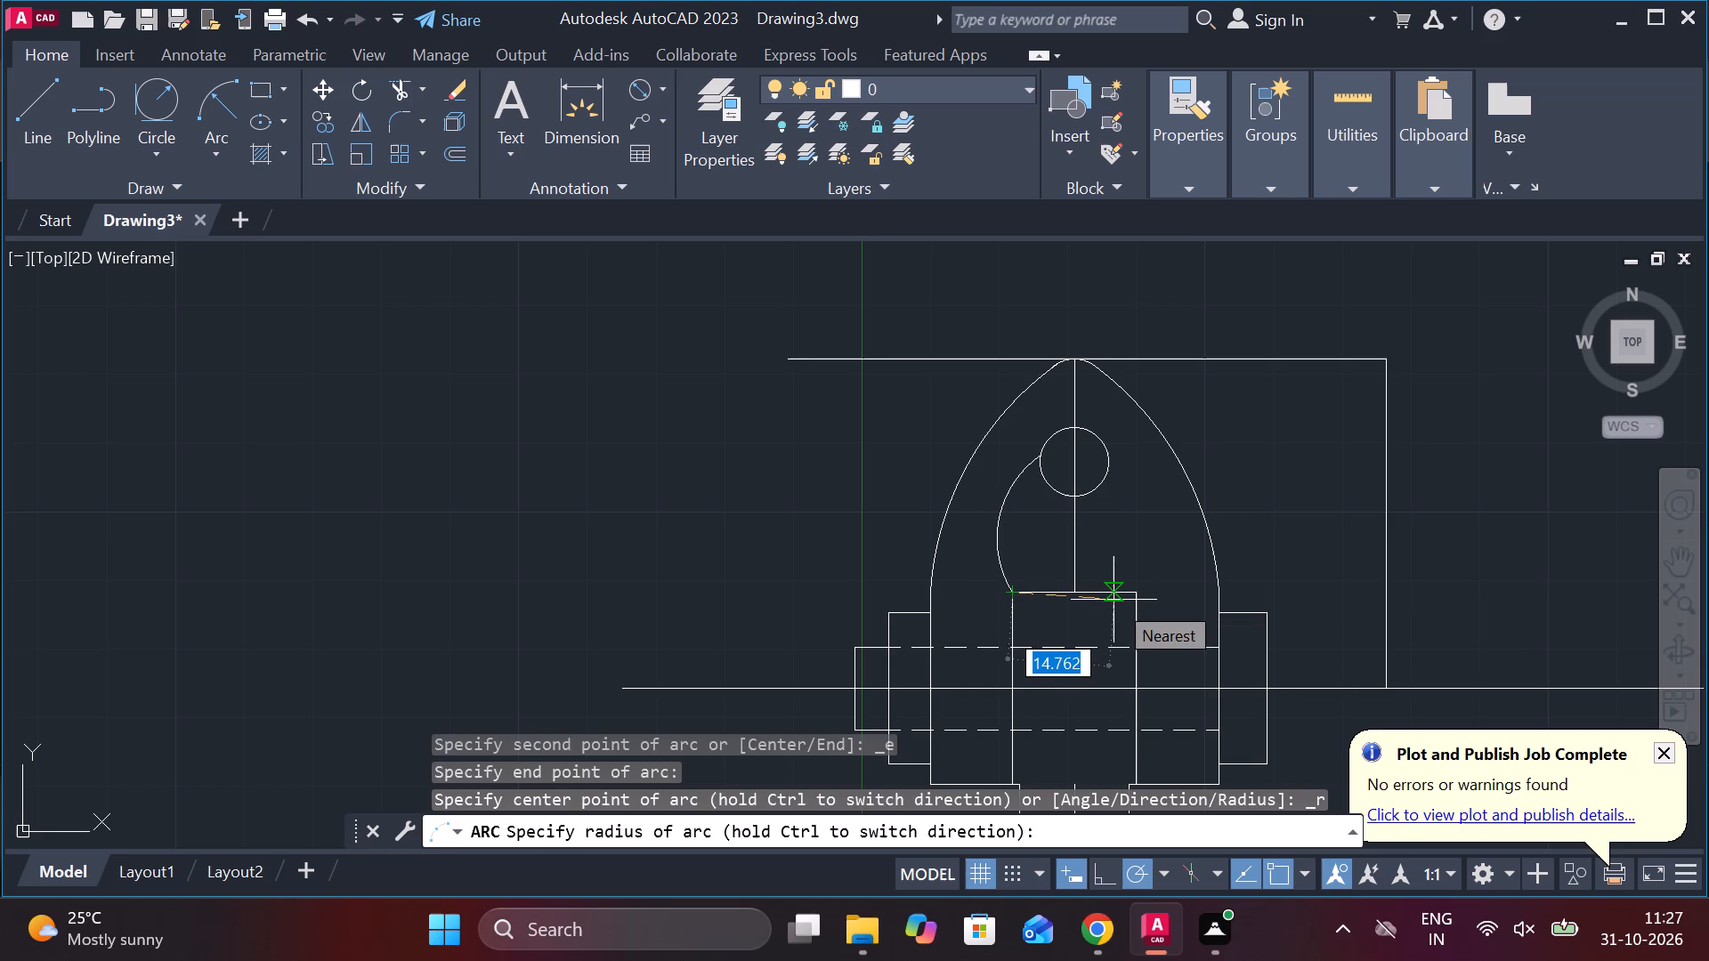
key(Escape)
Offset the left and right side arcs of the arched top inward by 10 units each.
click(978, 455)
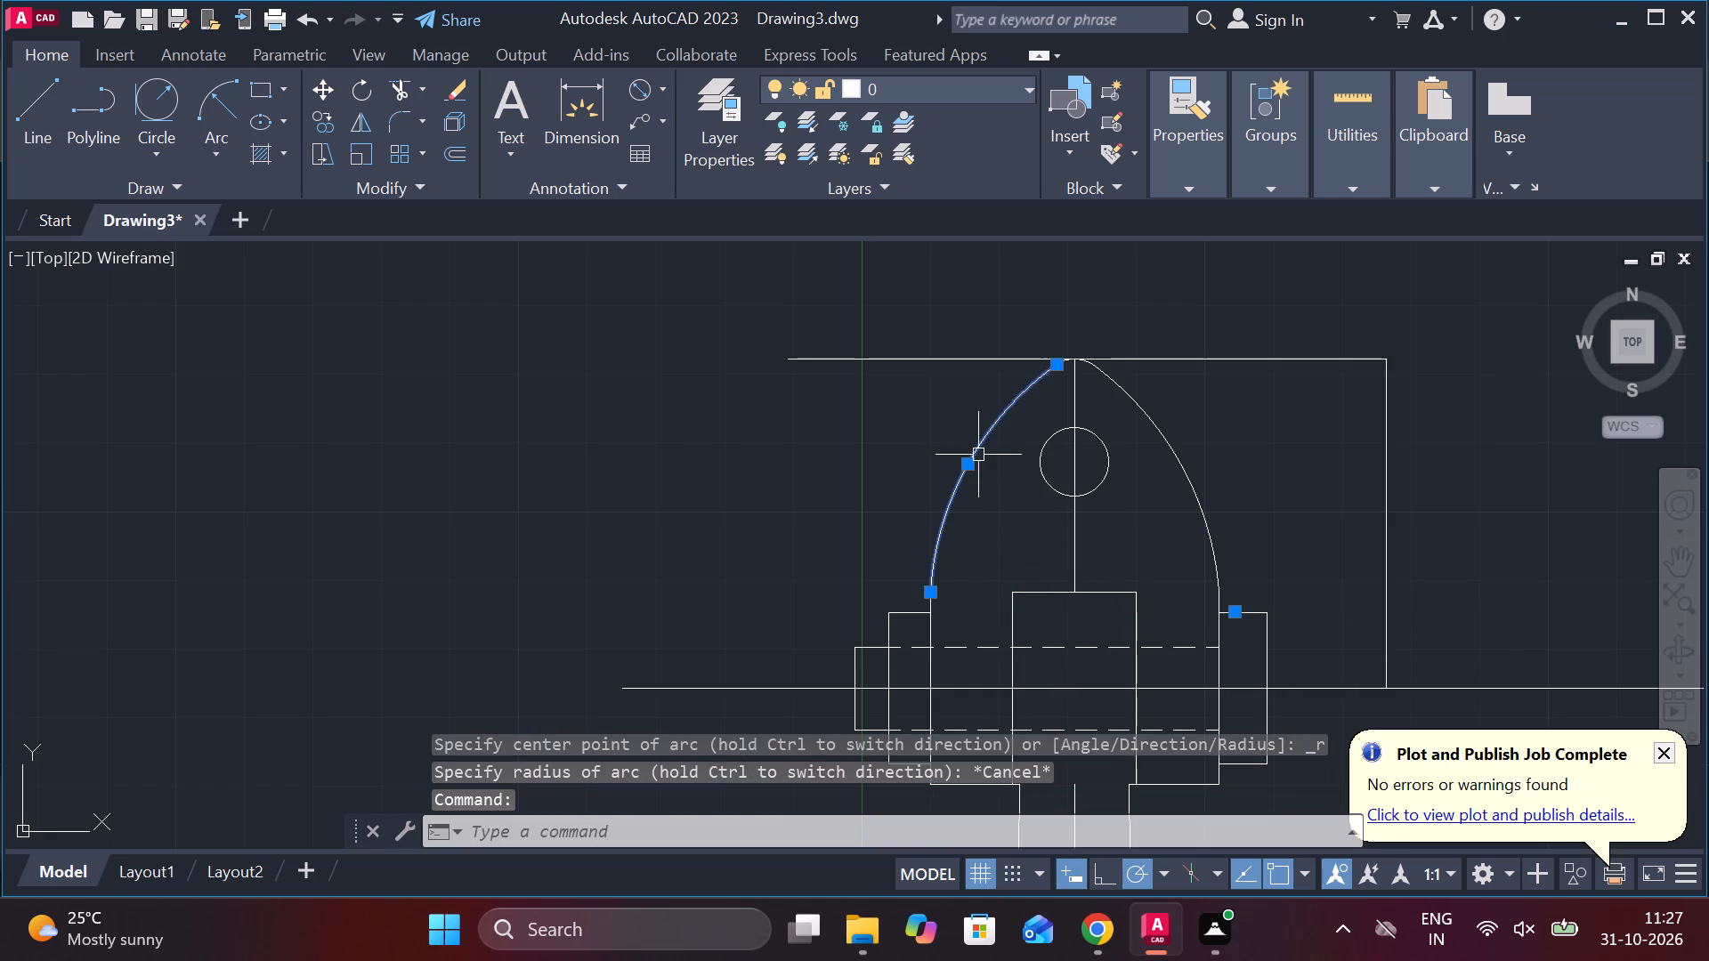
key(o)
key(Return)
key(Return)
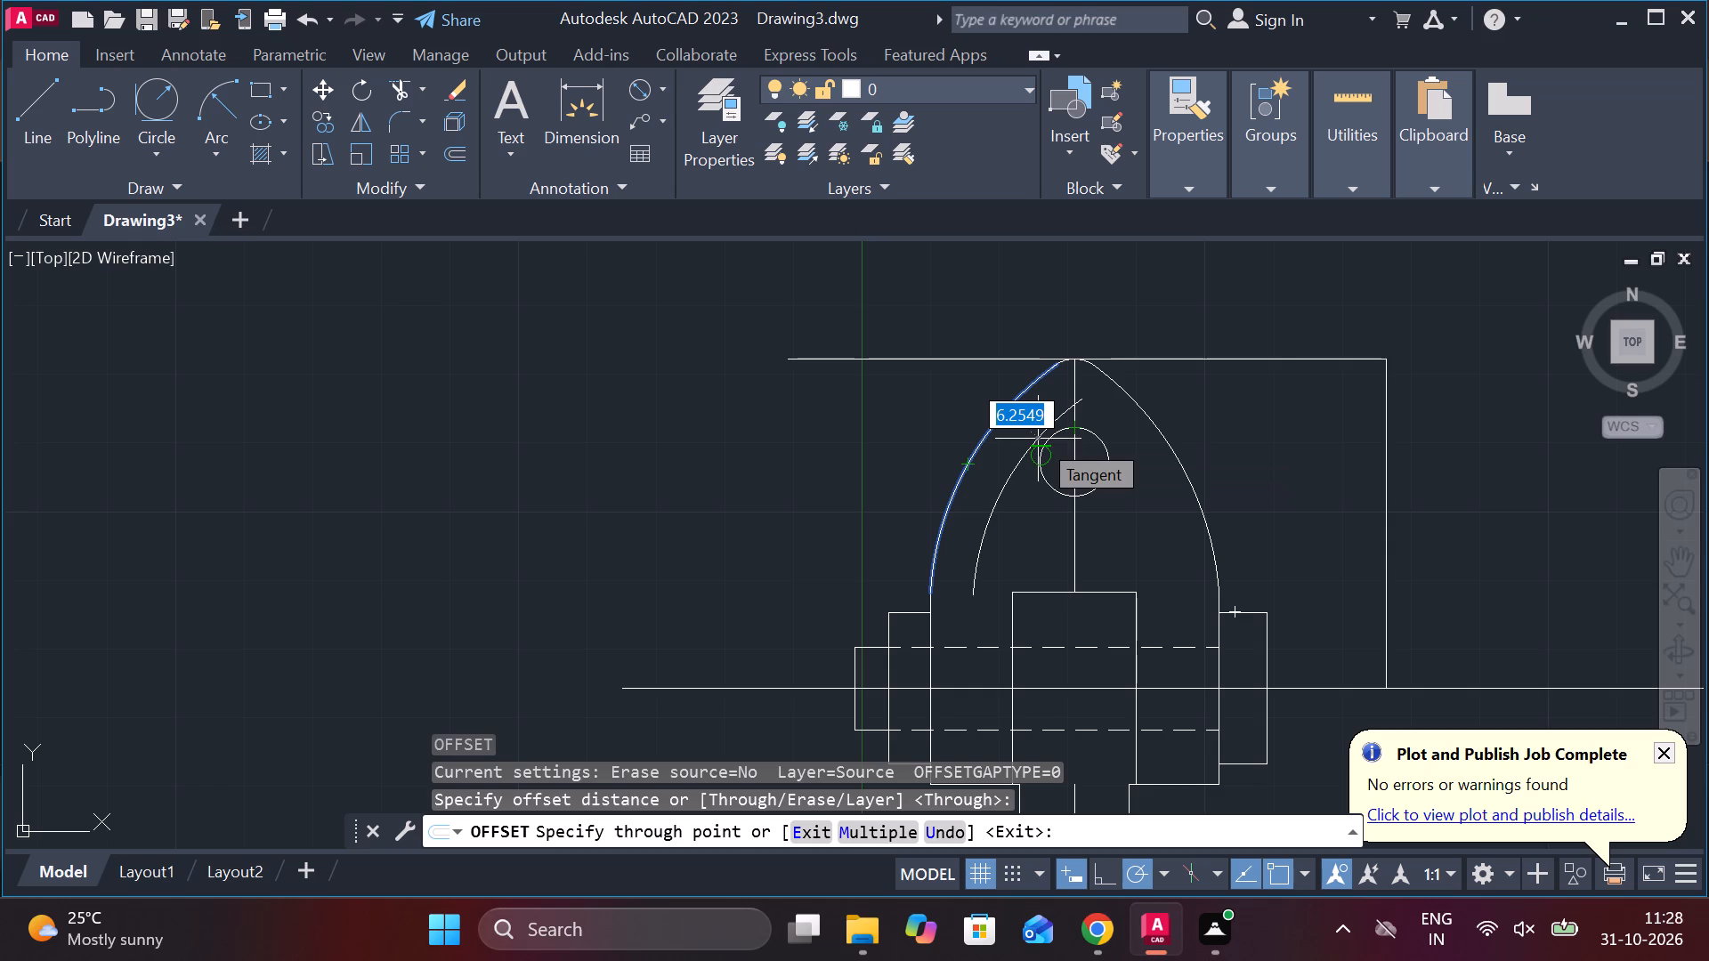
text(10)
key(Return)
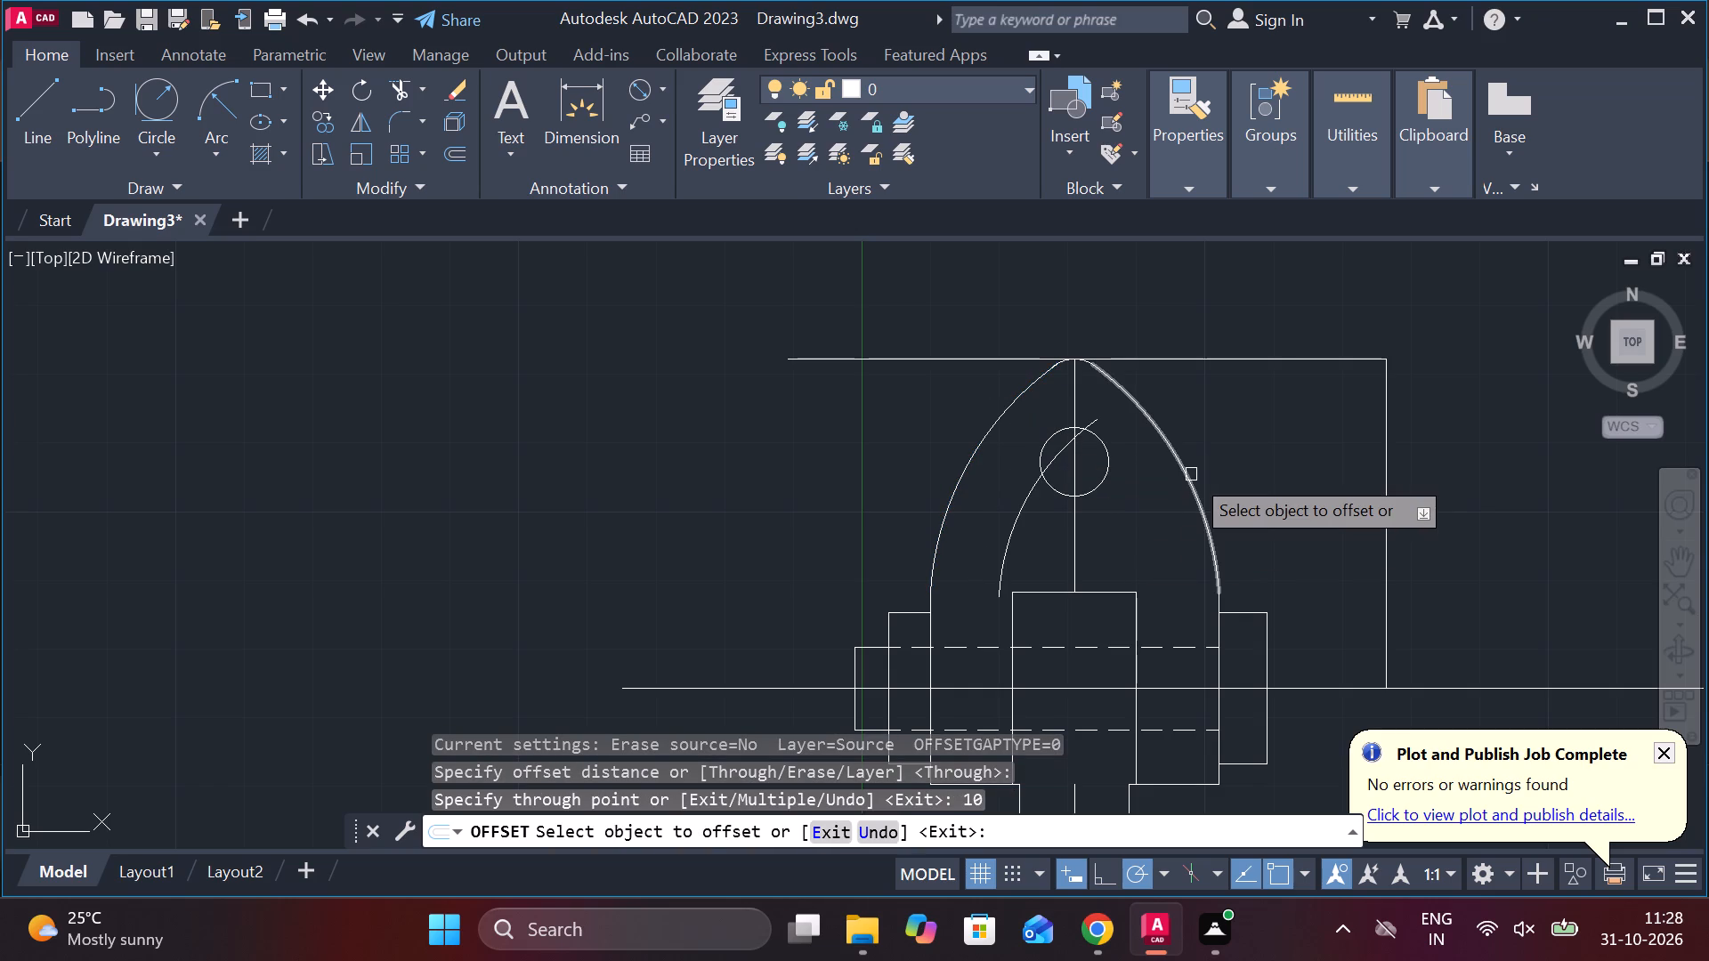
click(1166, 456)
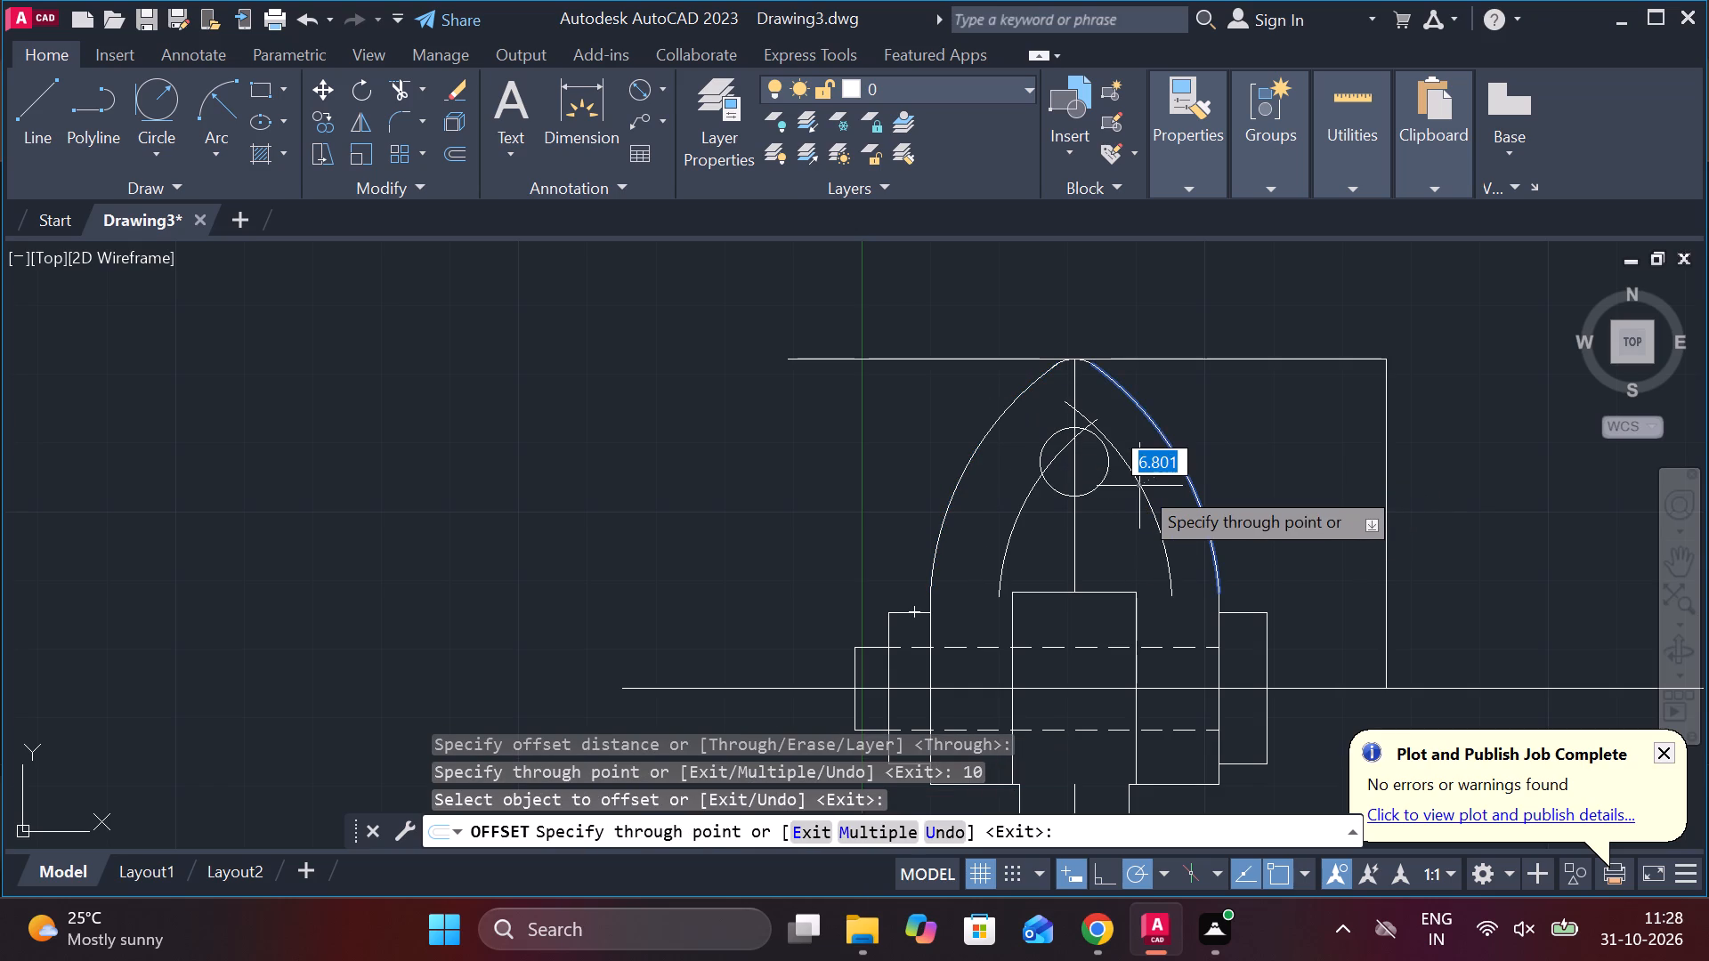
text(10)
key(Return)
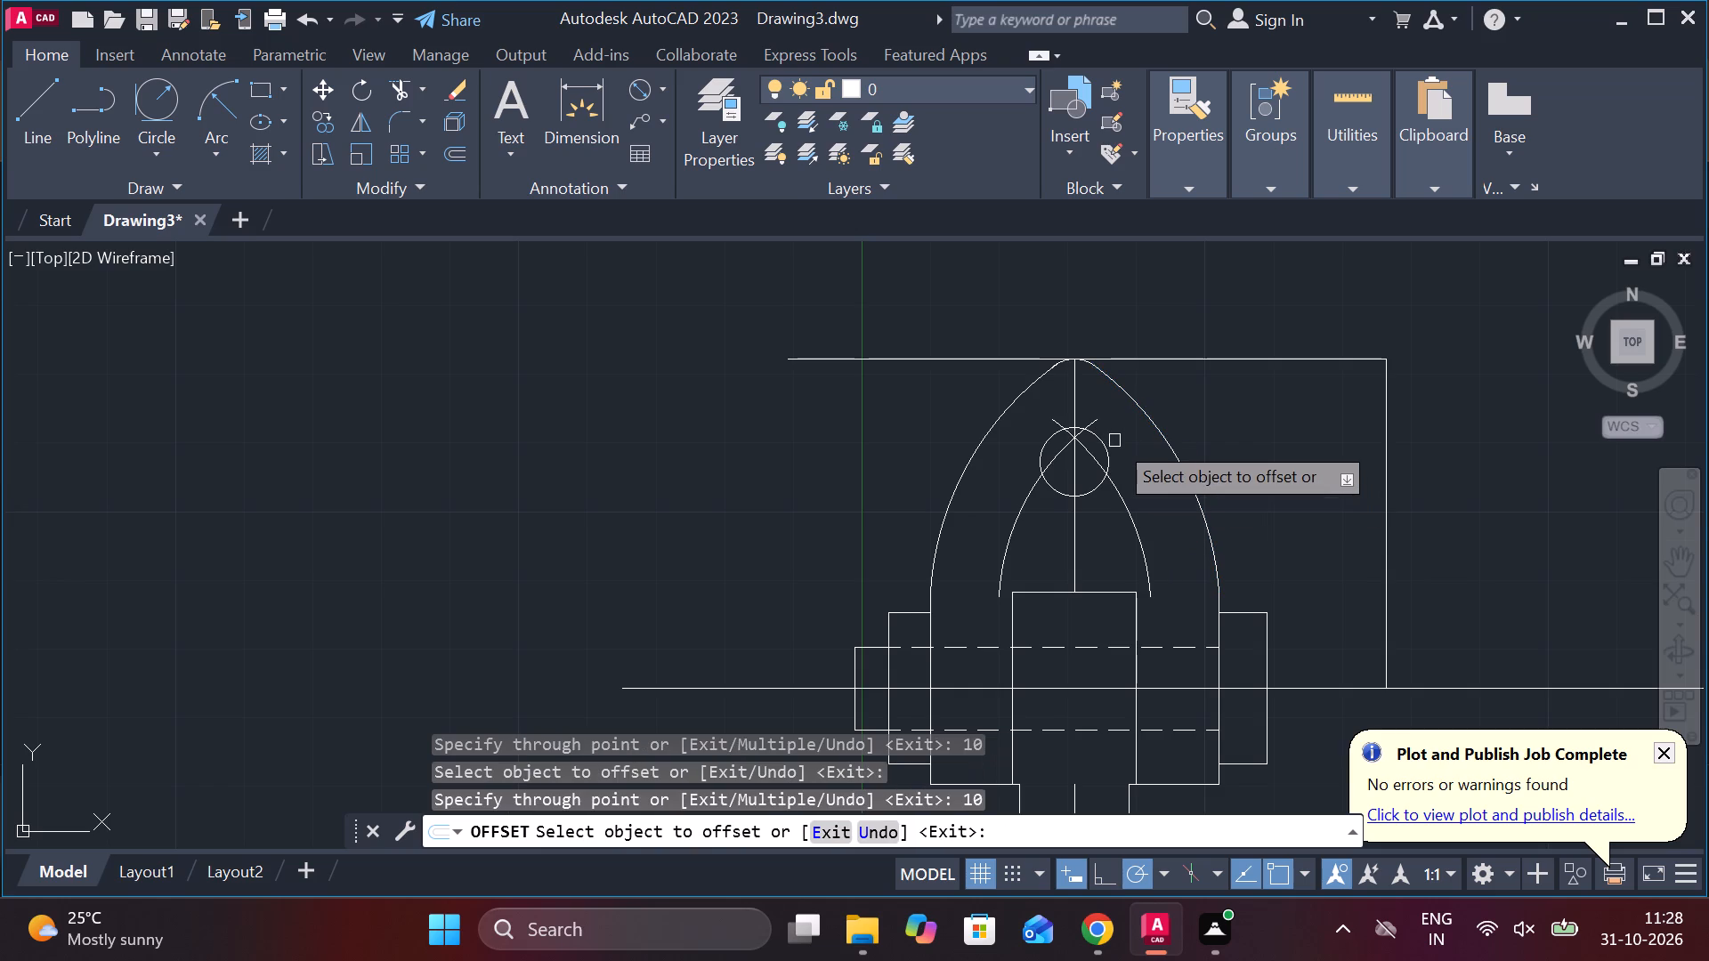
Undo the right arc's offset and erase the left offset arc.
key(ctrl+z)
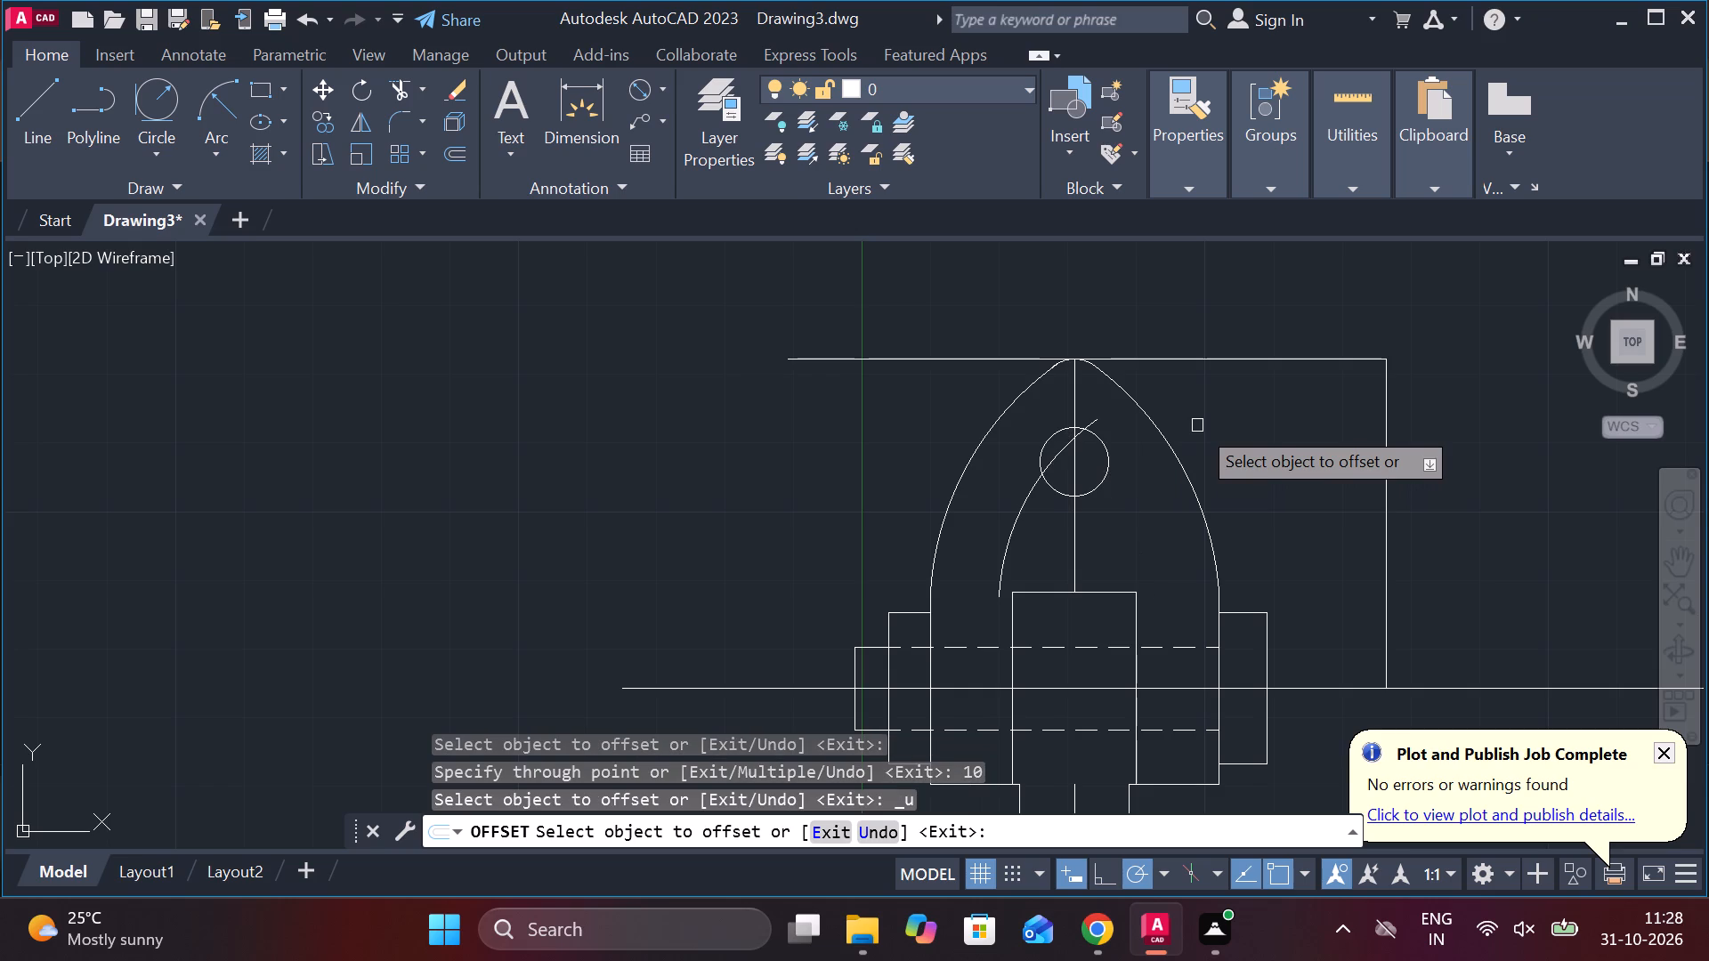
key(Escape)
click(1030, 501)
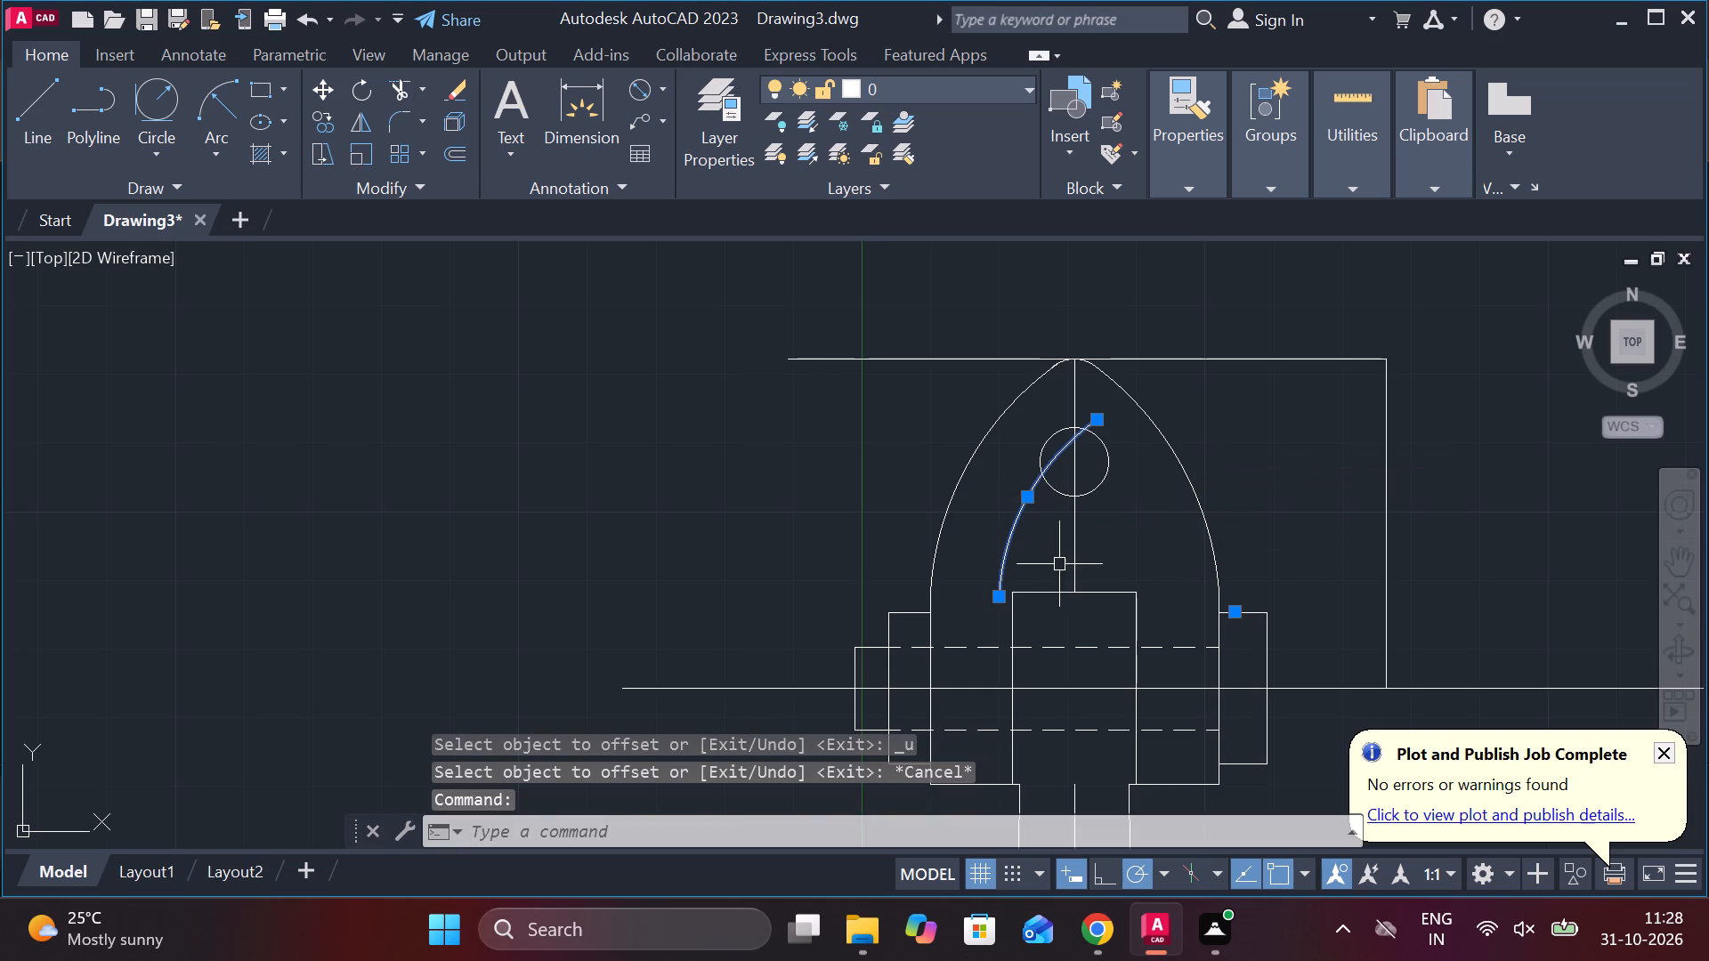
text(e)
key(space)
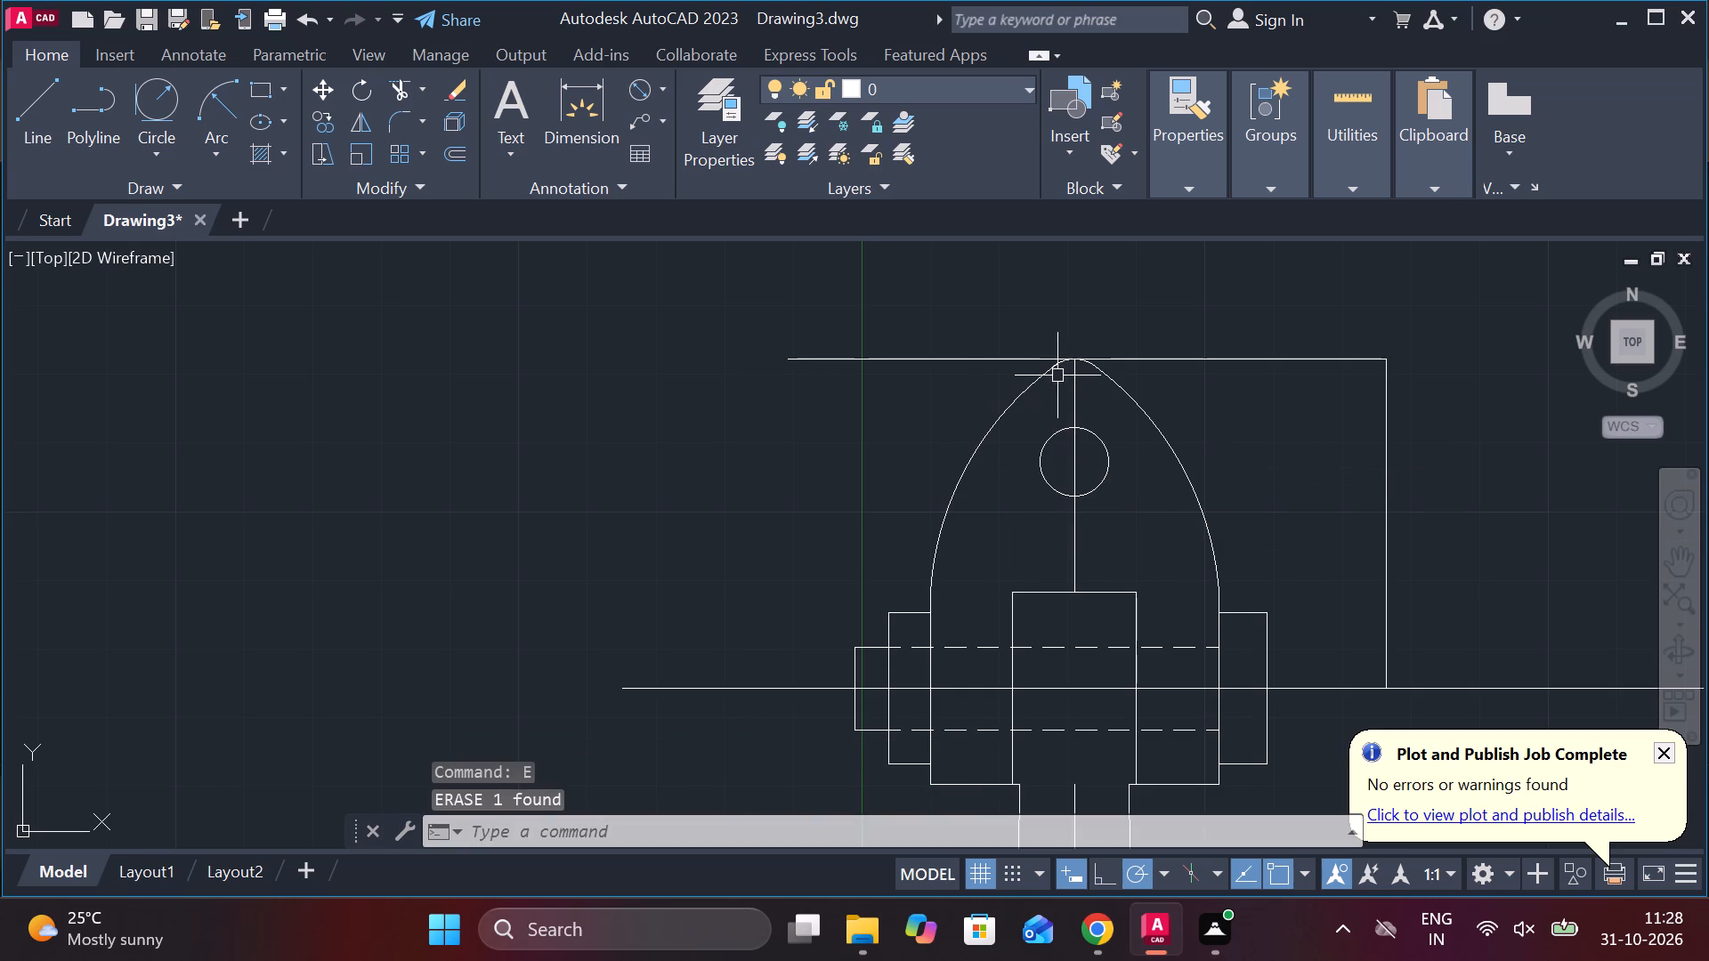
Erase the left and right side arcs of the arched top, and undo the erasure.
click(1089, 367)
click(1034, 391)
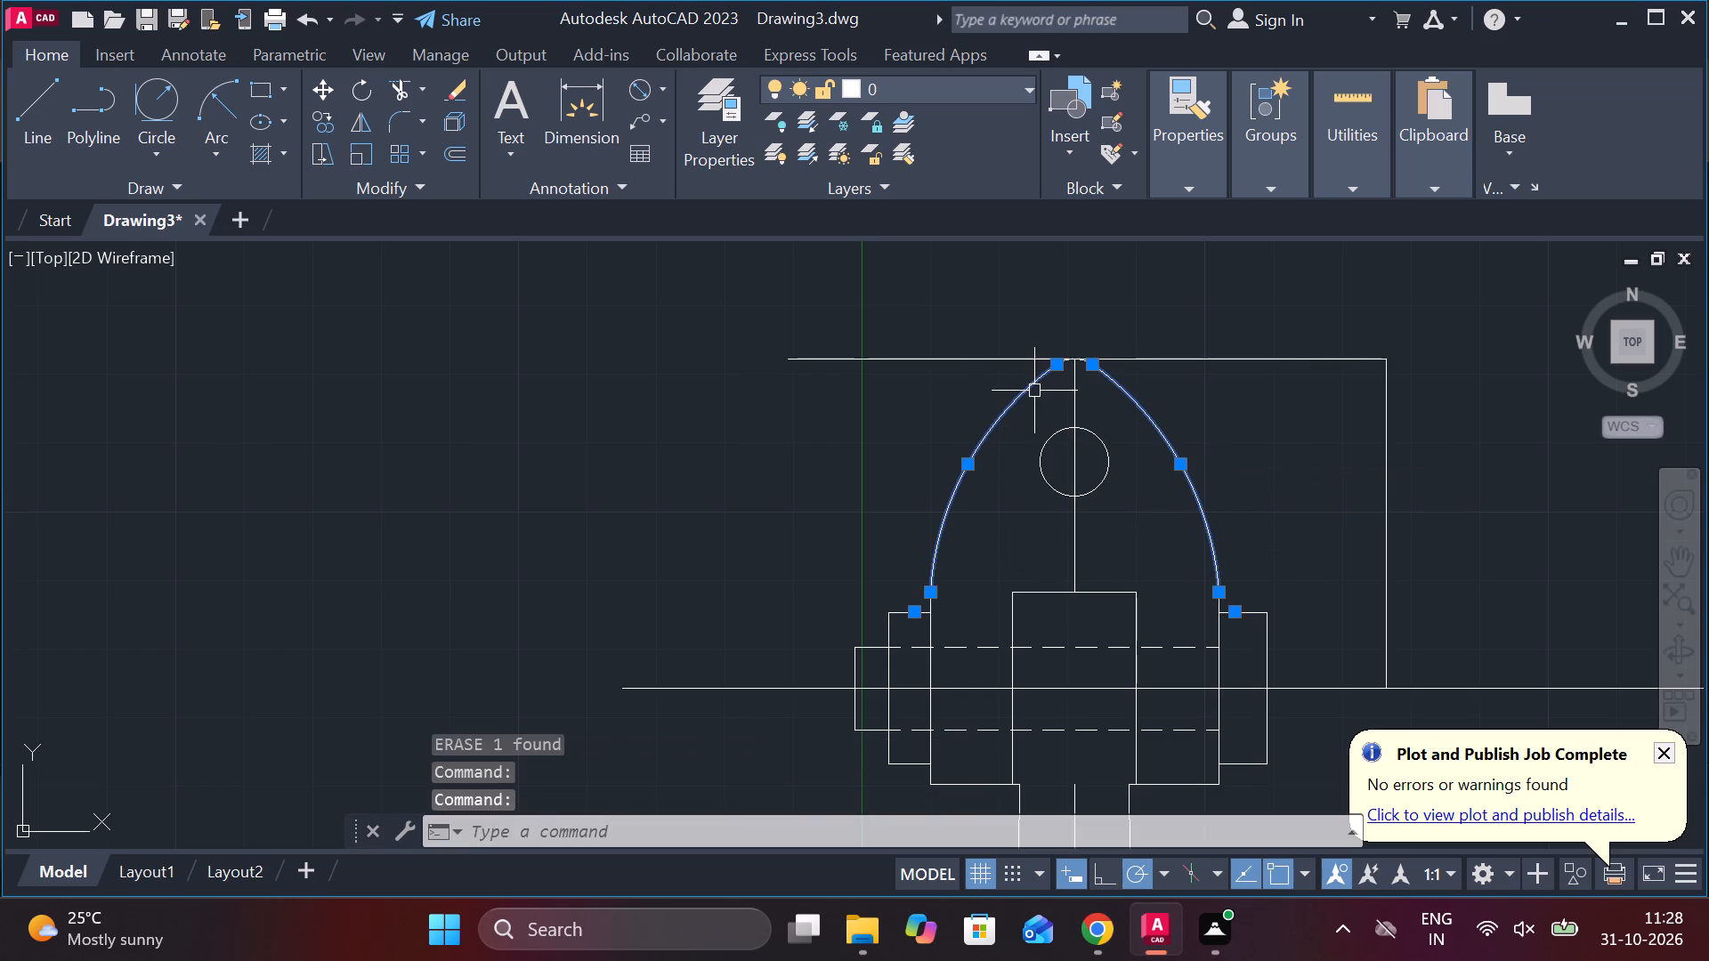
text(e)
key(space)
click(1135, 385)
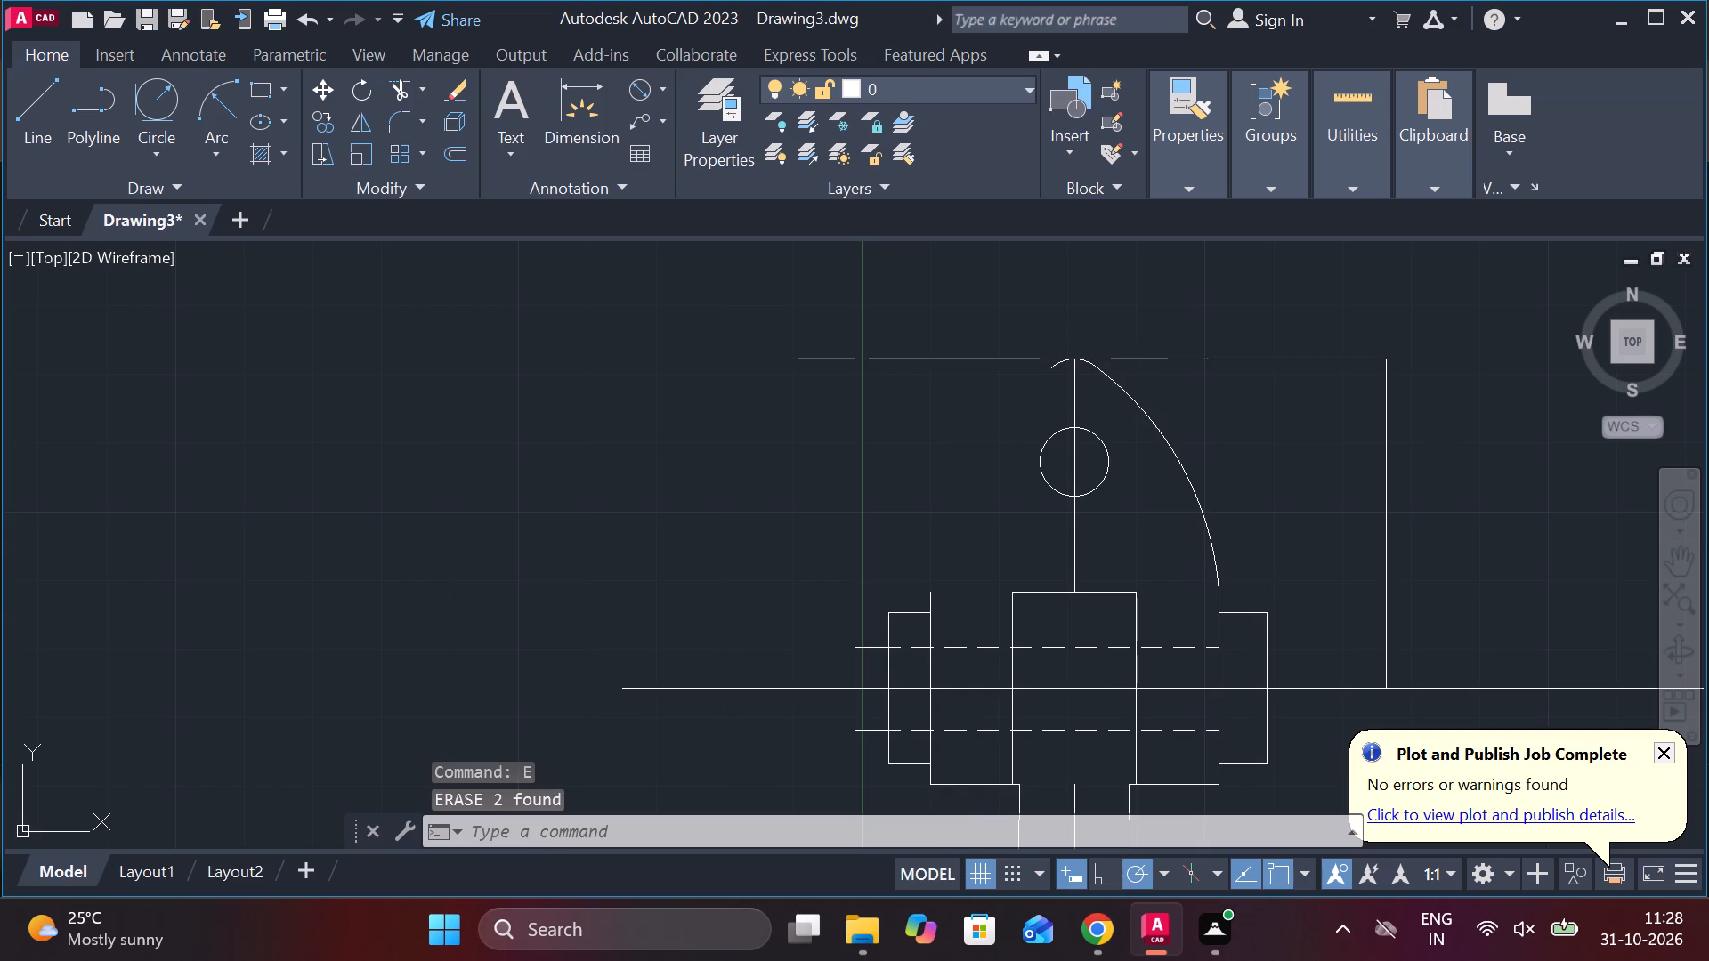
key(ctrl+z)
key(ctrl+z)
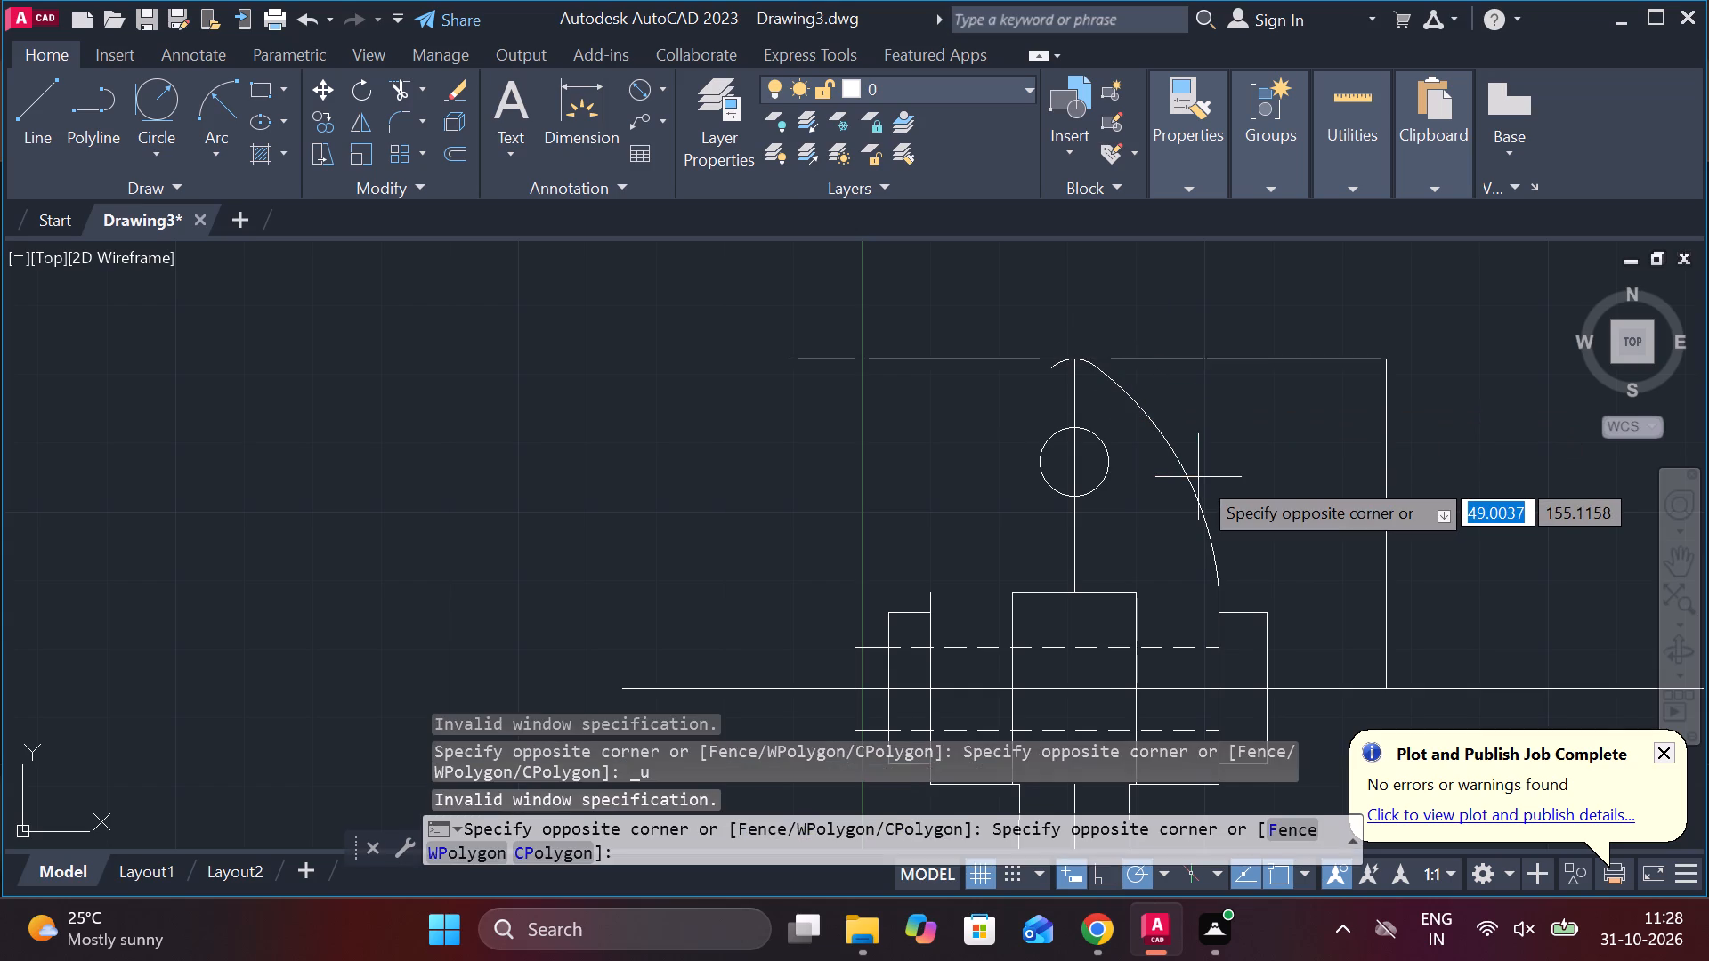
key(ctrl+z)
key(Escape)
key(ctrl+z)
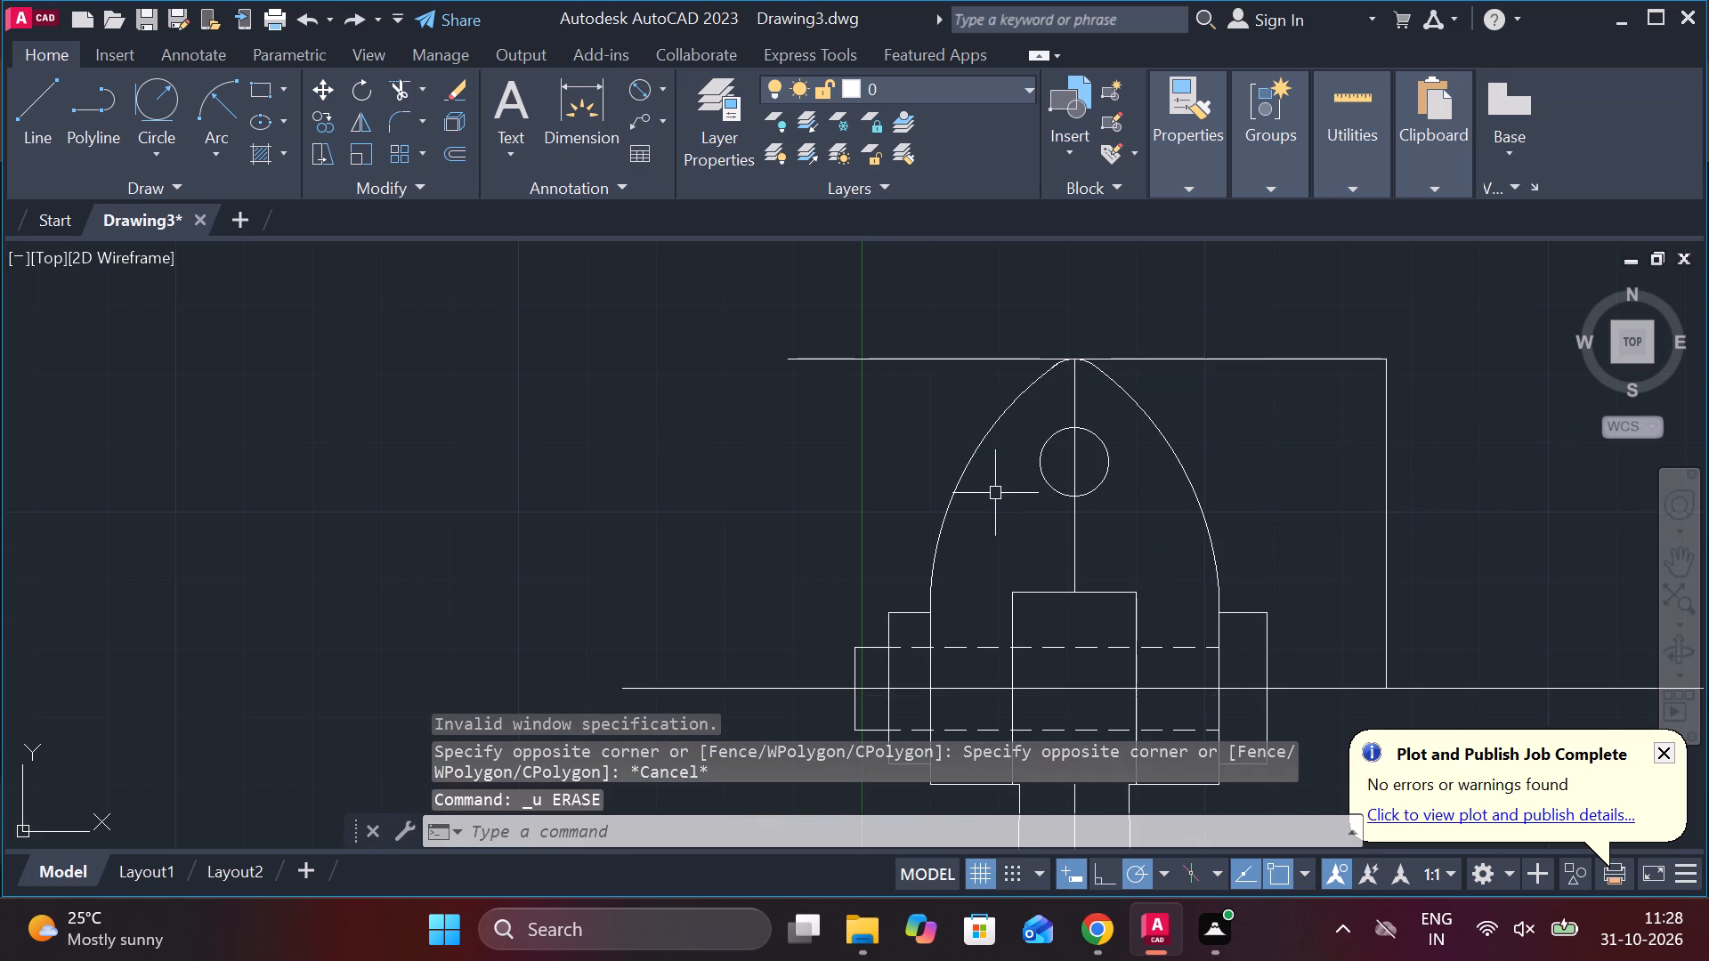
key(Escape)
Erase one of the two overlapping right side arcs of the arched top.
scroll(1071, 350, up, 1)
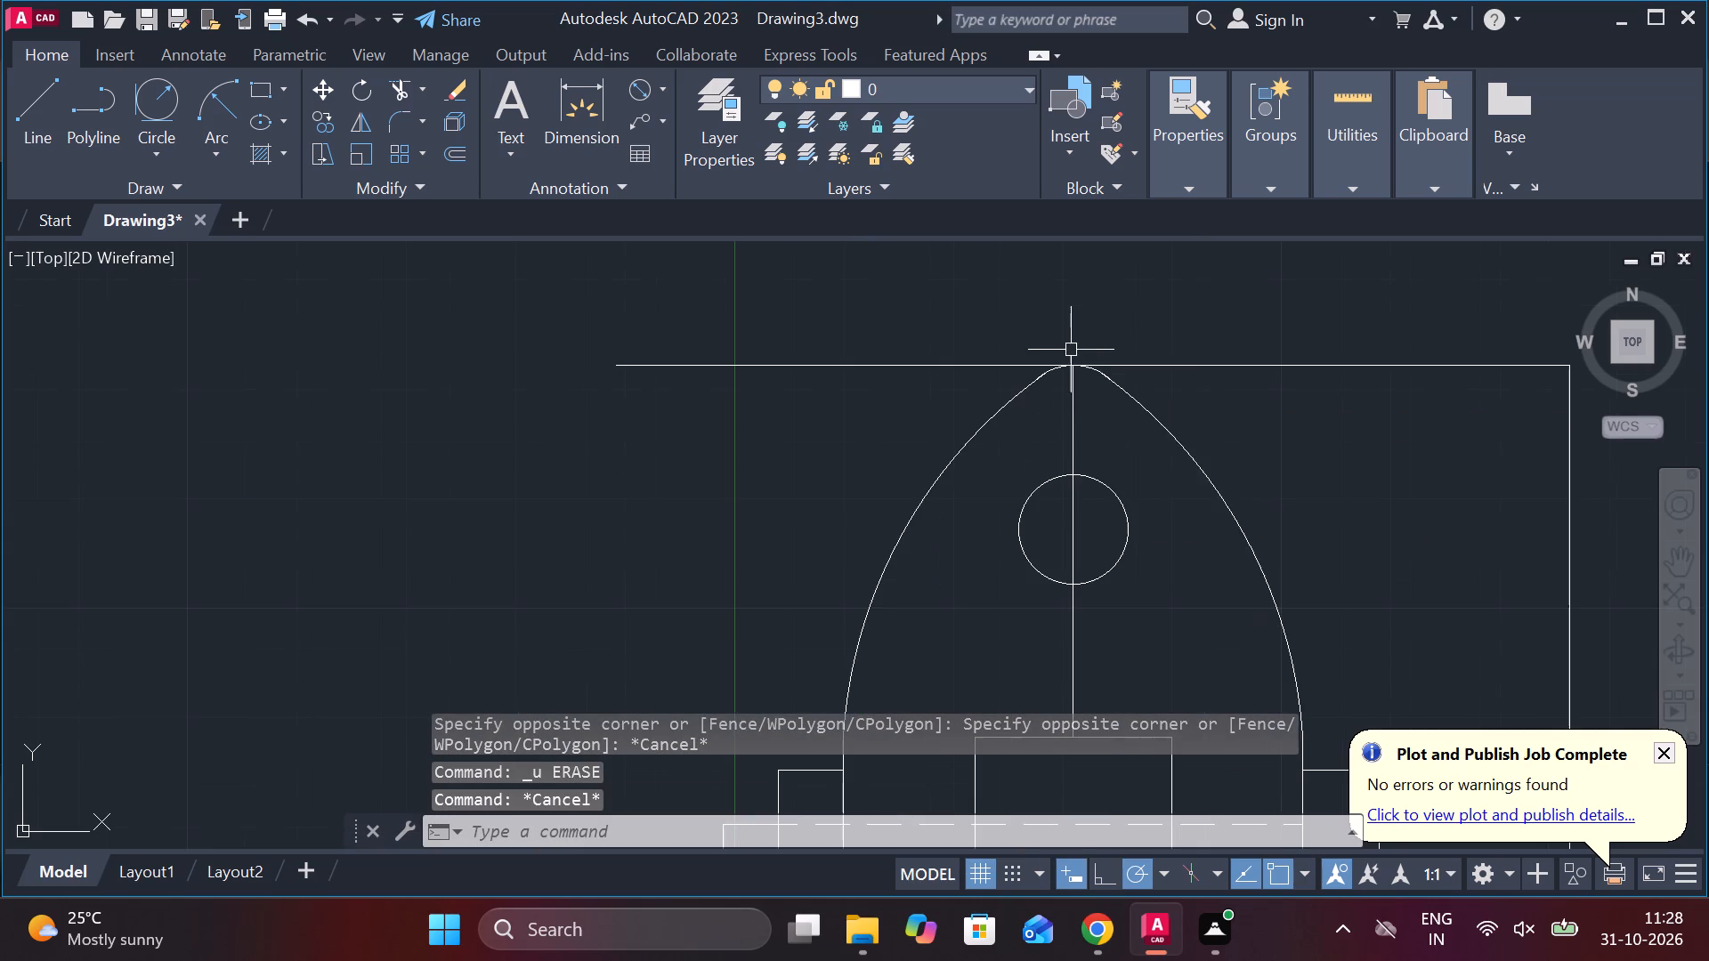
click(1178, 444)
key(e)
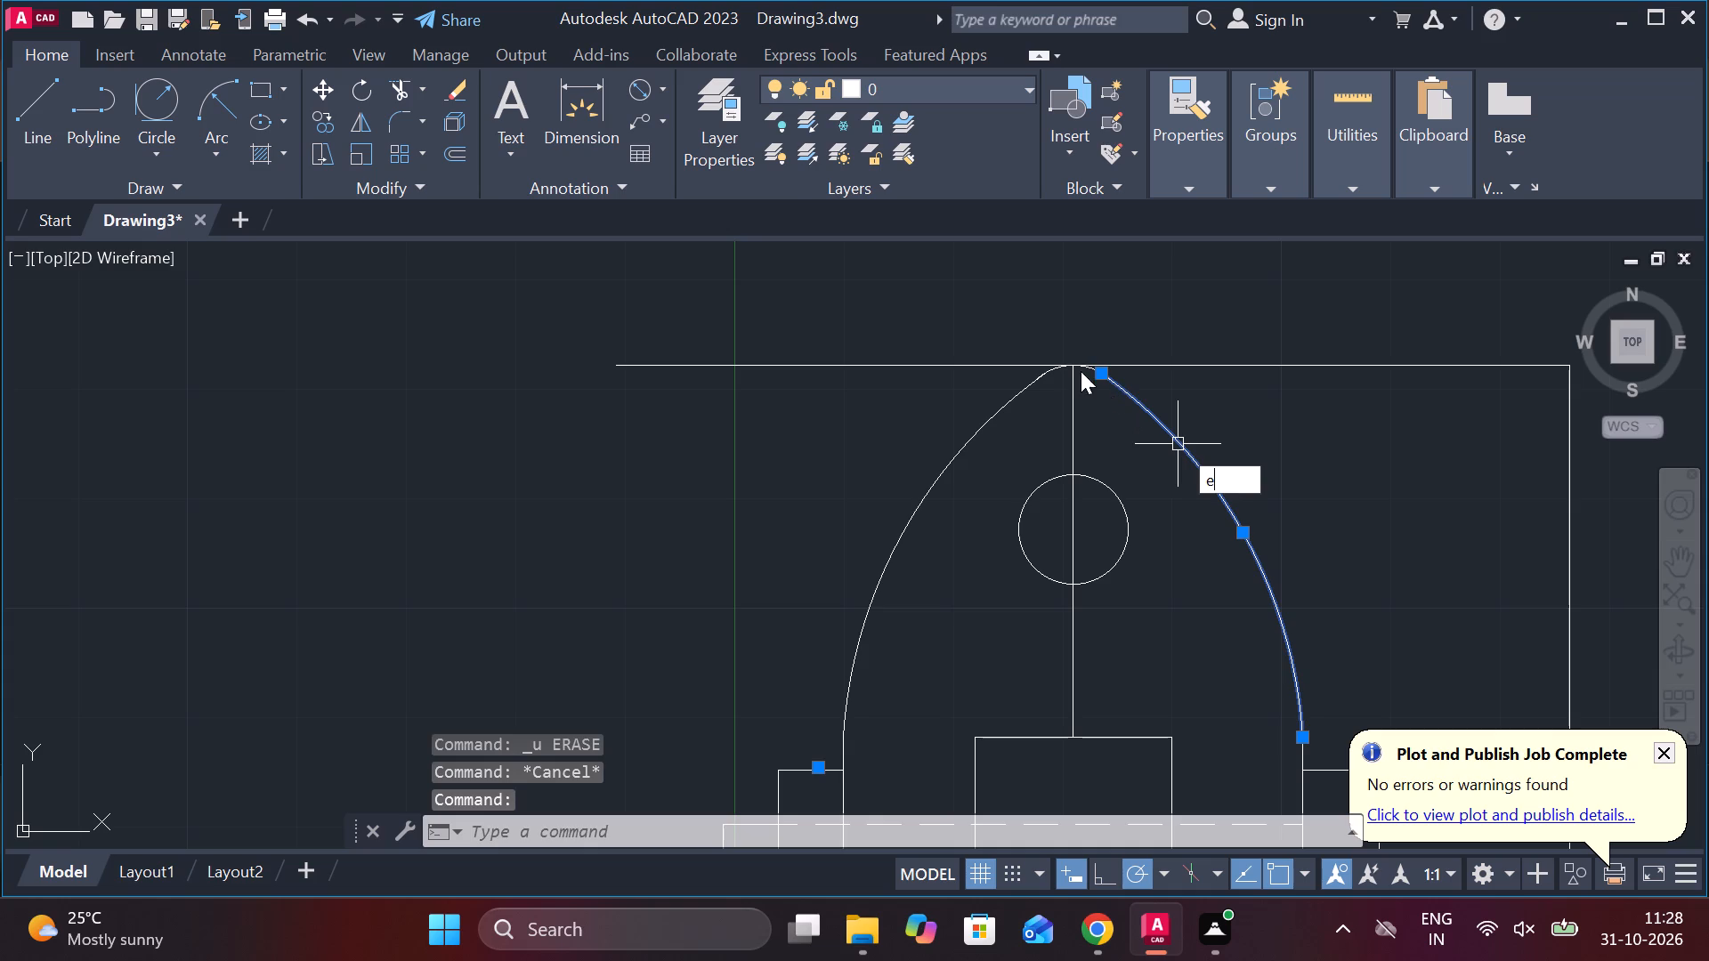
key(space)
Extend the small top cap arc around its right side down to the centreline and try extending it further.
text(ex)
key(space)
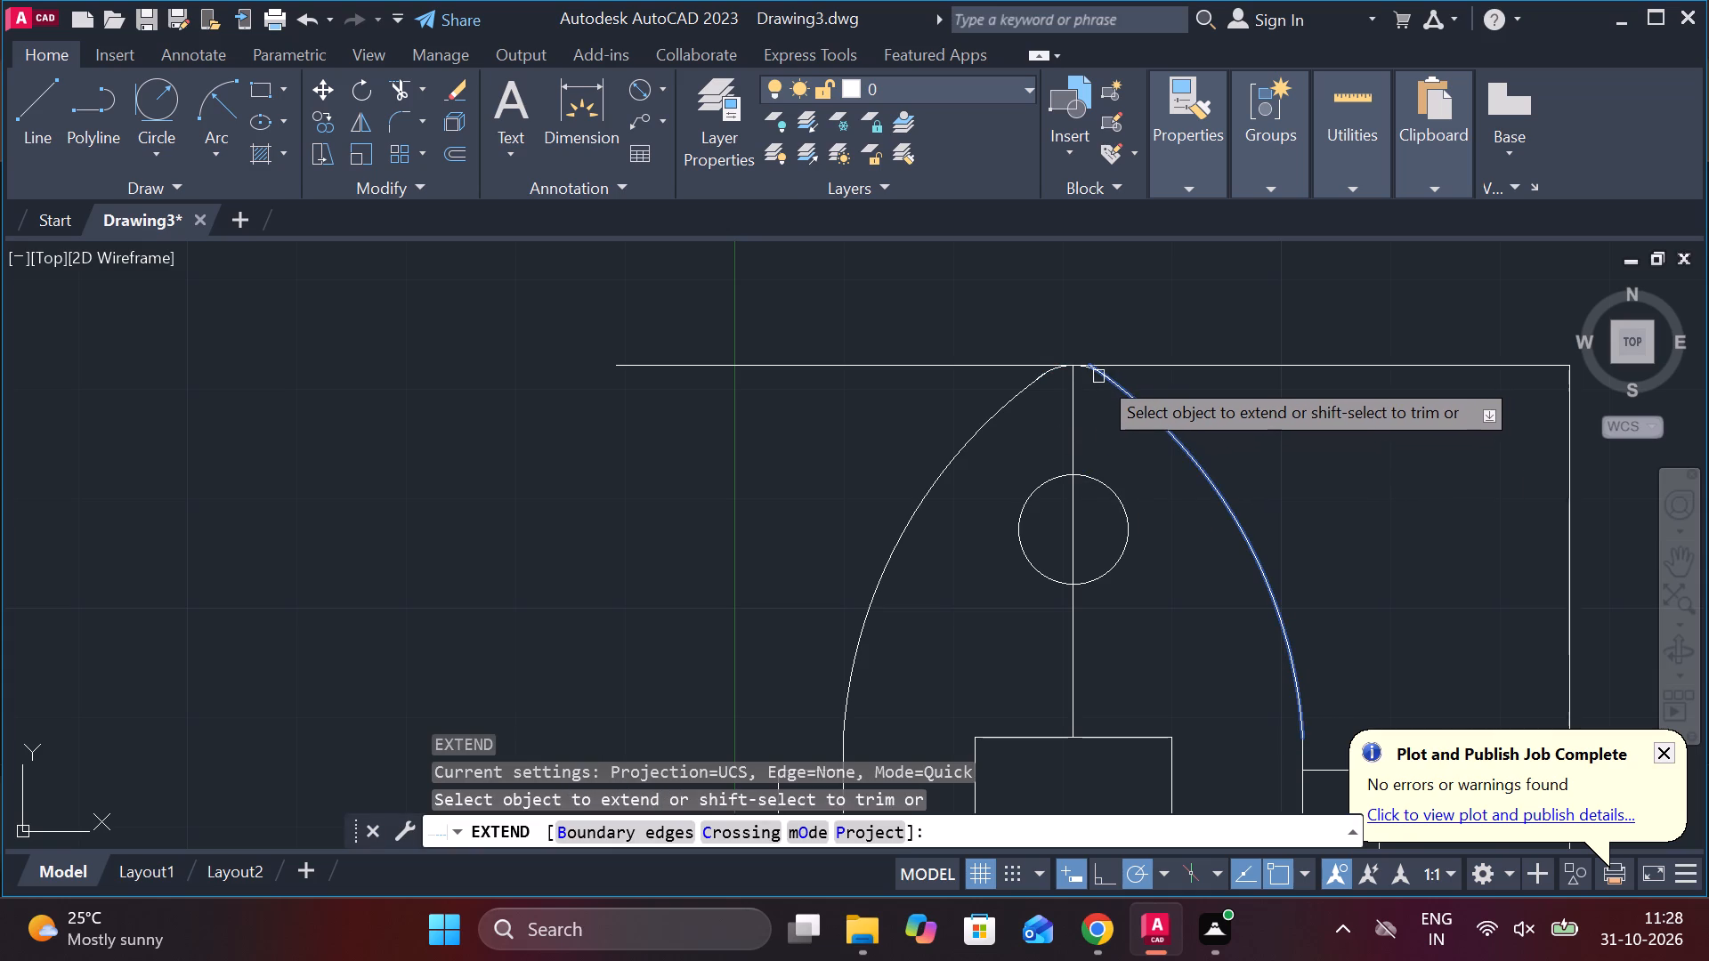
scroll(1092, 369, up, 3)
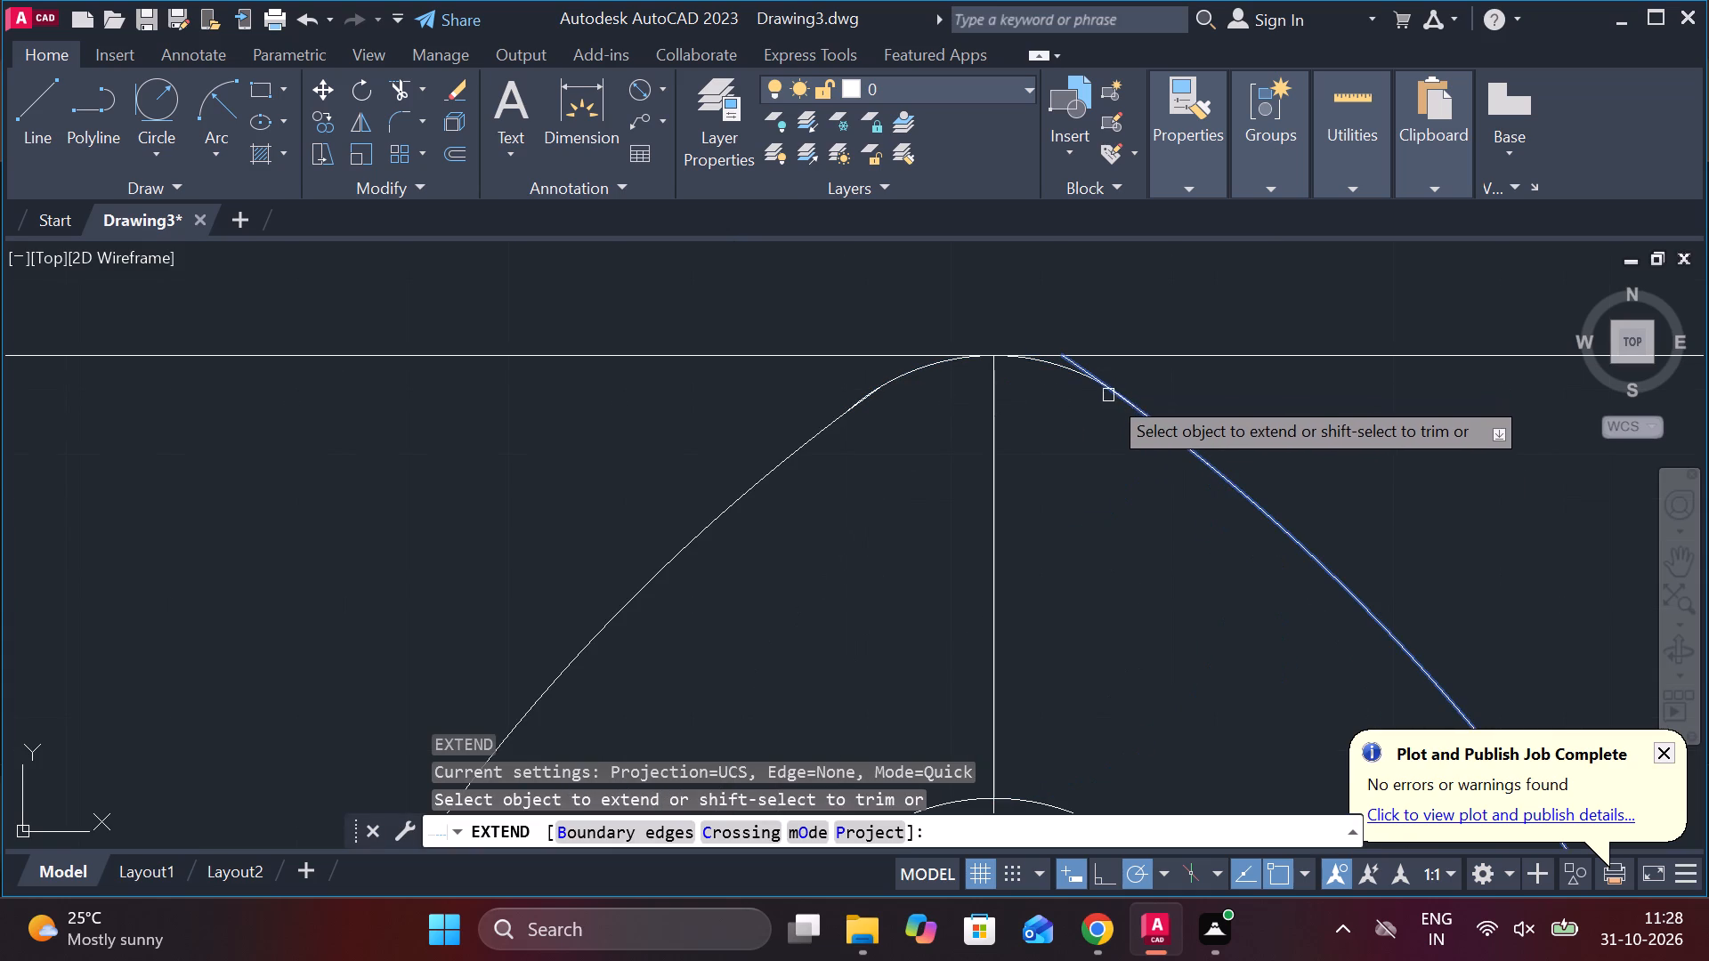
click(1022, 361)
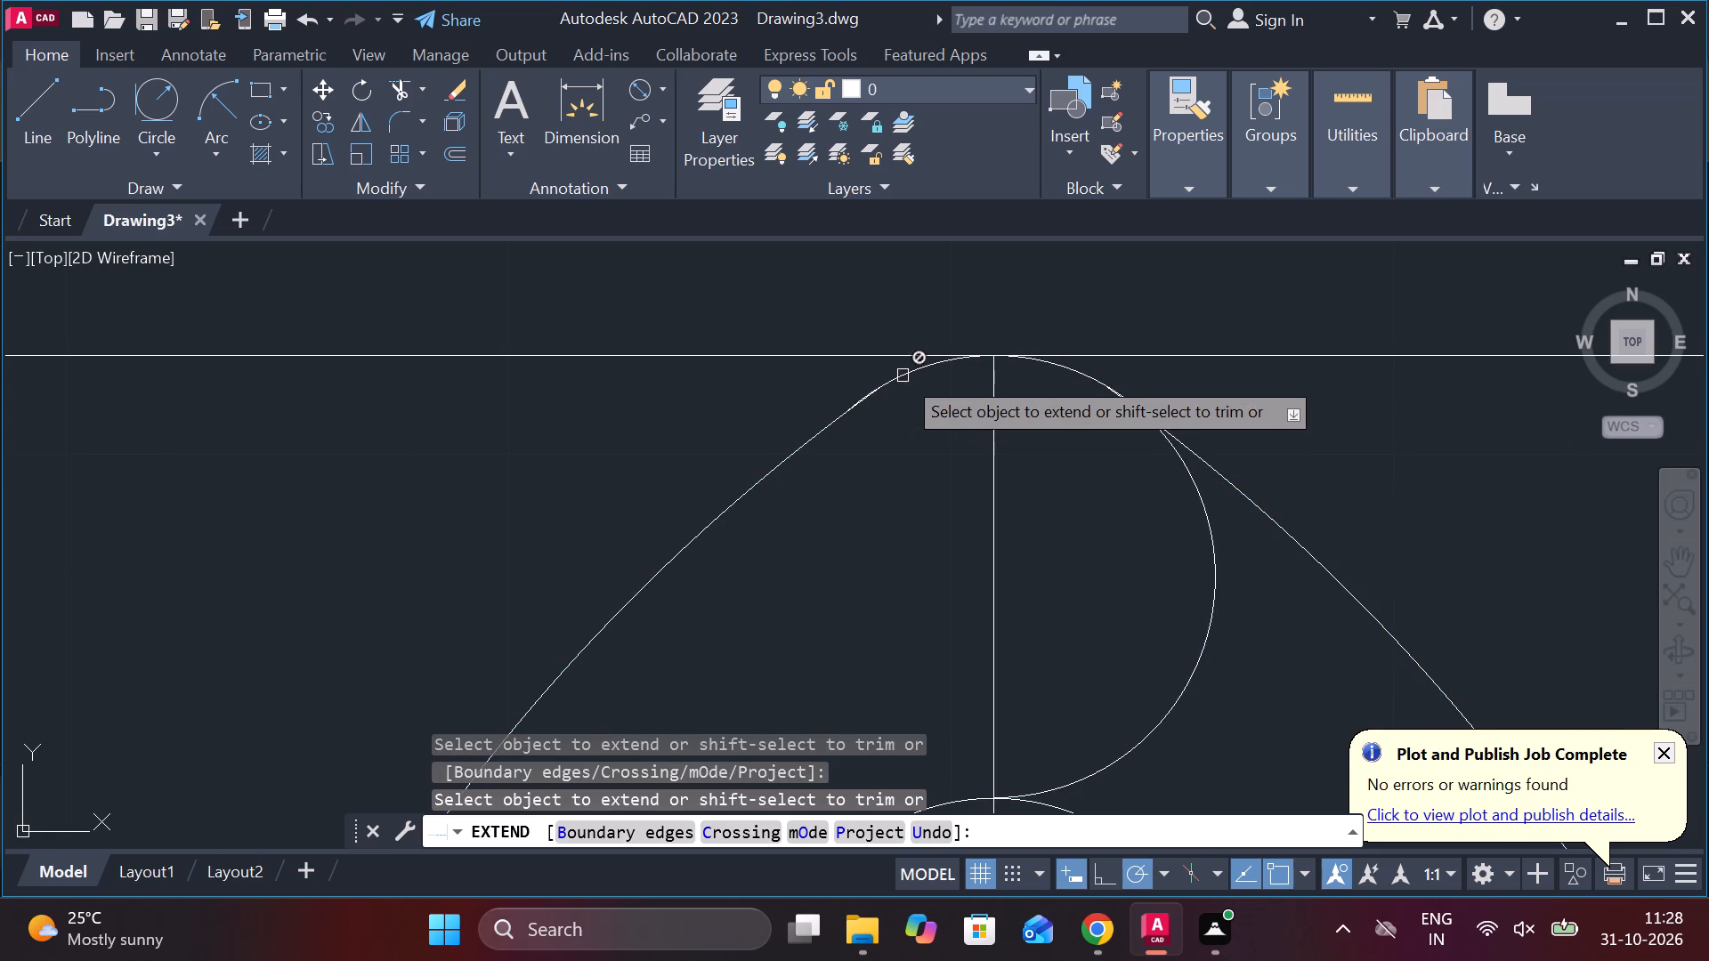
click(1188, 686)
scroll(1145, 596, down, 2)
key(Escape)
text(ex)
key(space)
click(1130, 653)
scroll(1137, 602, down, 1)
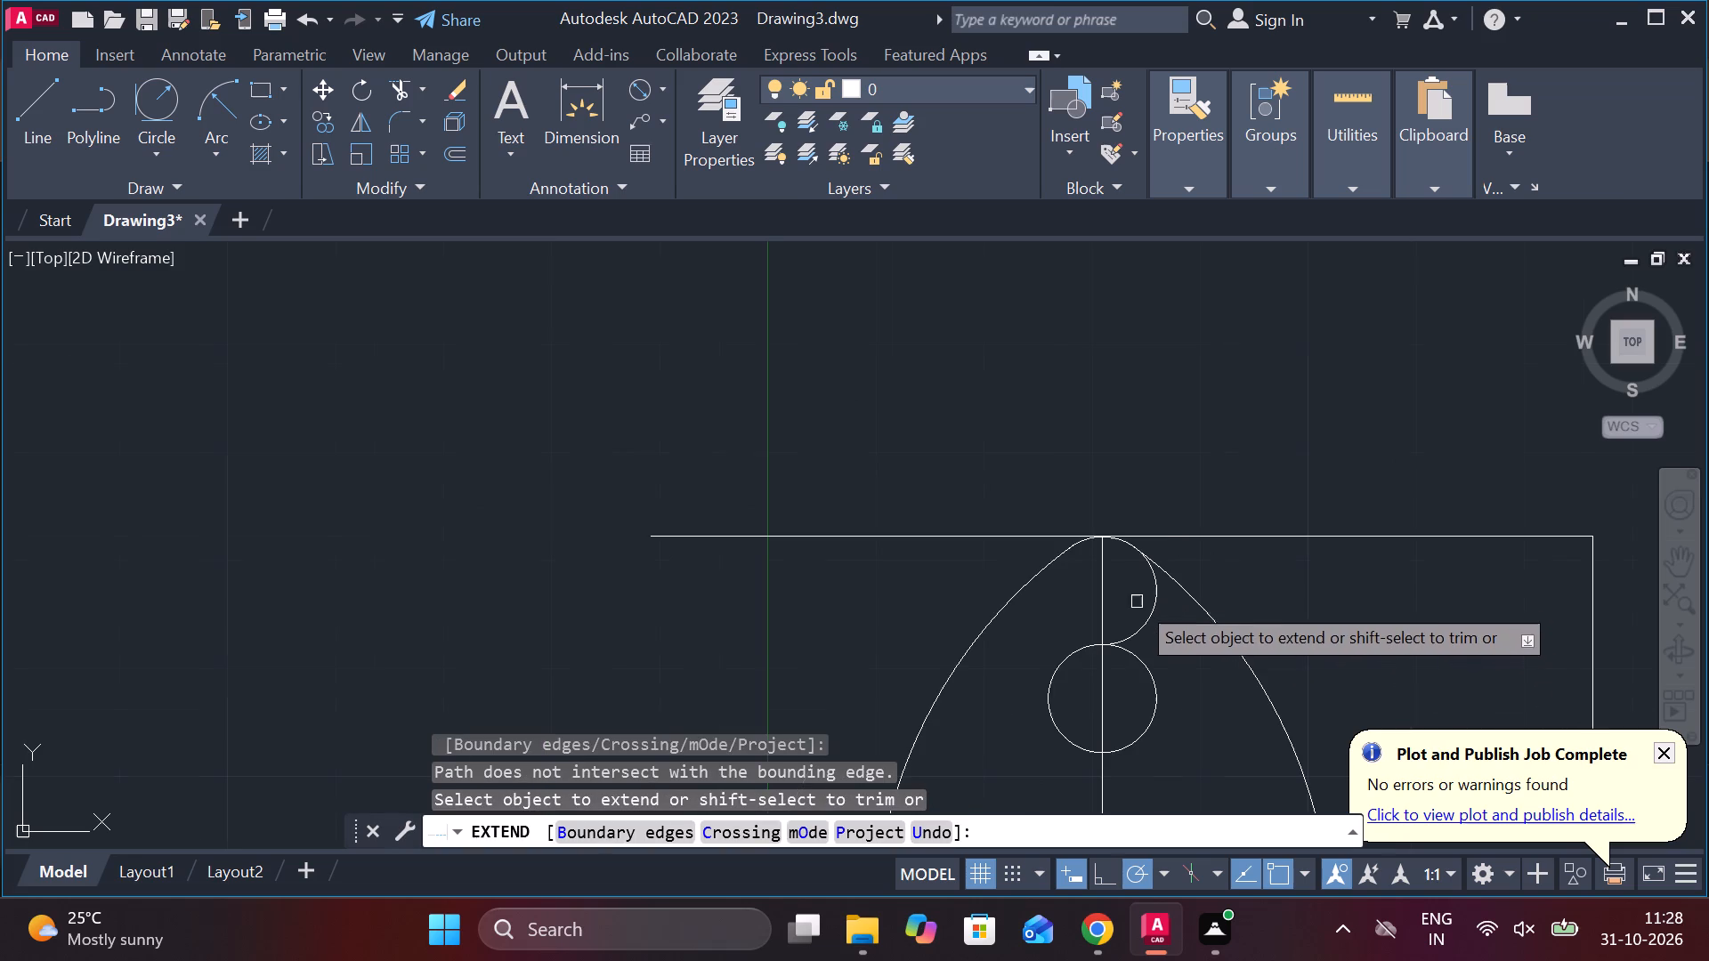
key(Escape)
Erase both side arcs and the small top cap arc from the side view's arched top.
click(1168, 580)
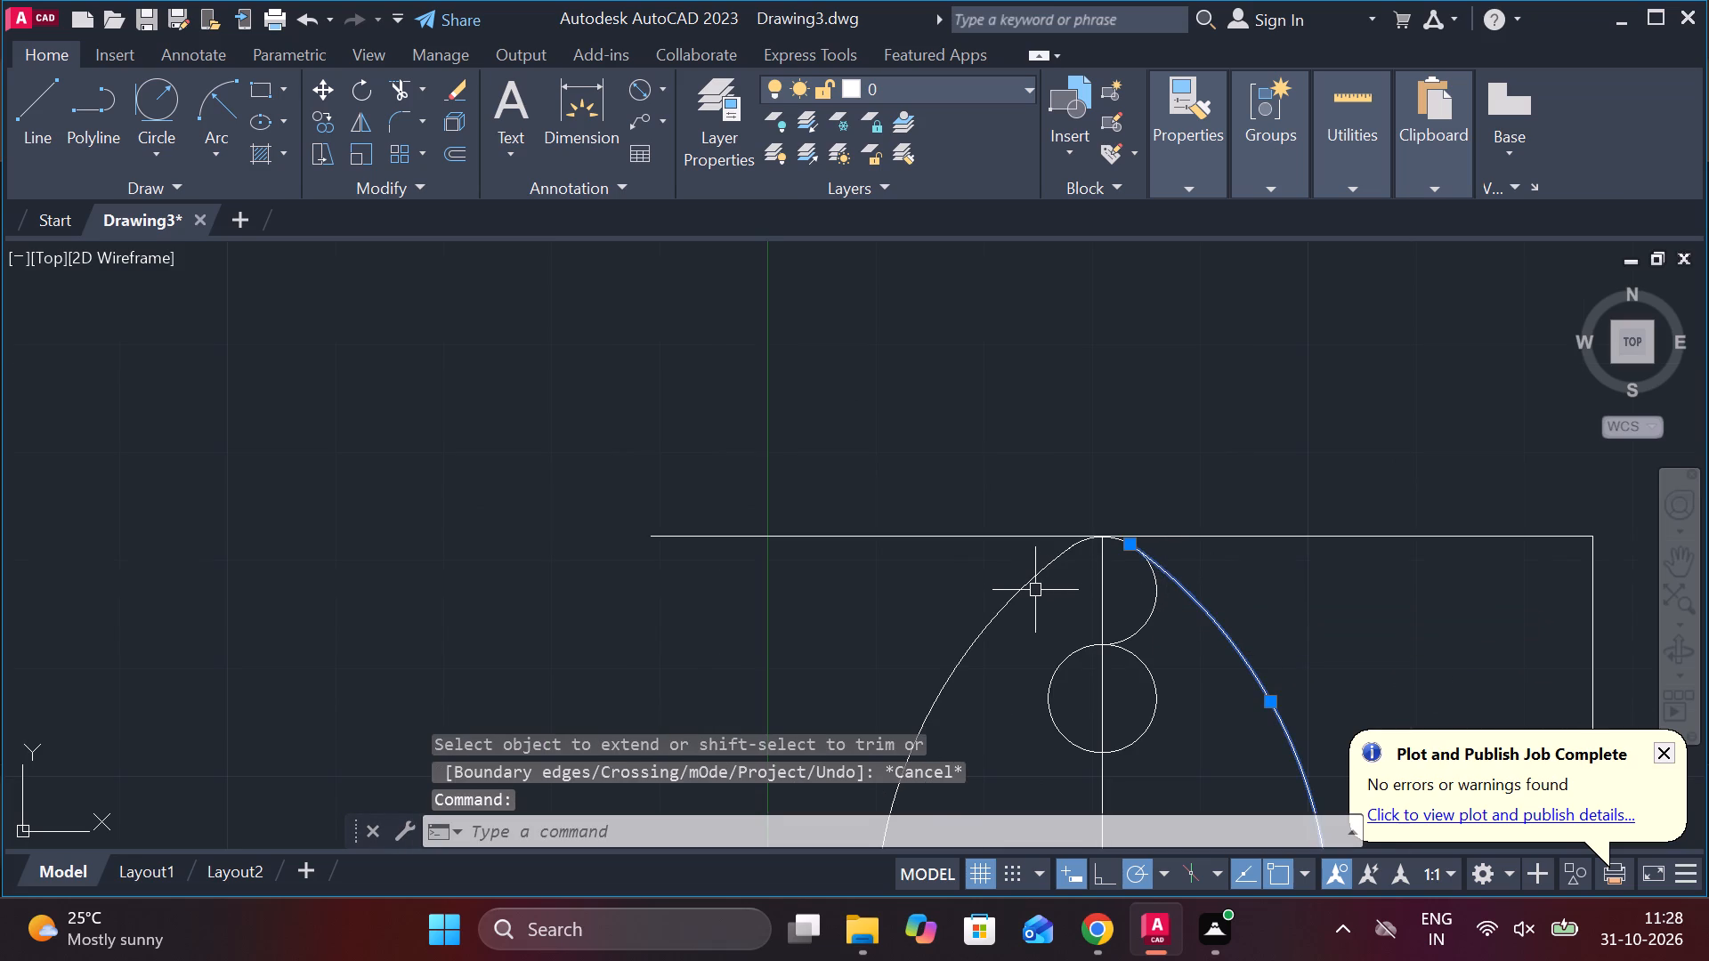
click(1033, 589)
text(e)
key(space)
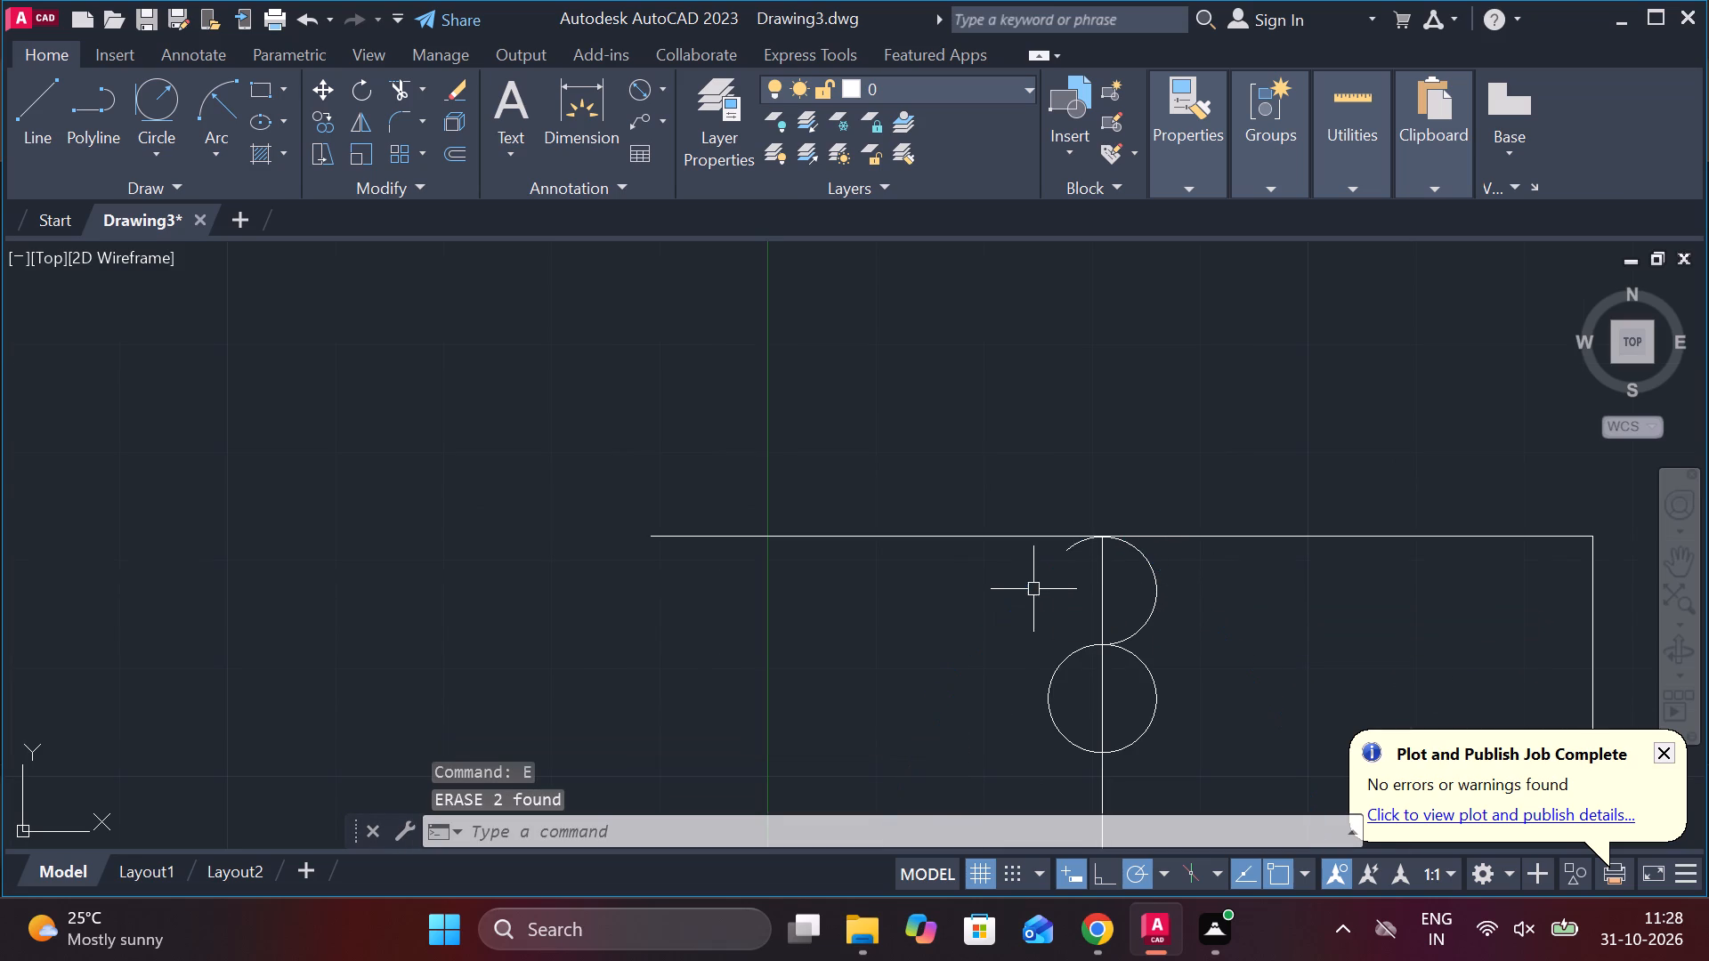
click(1141, 559)
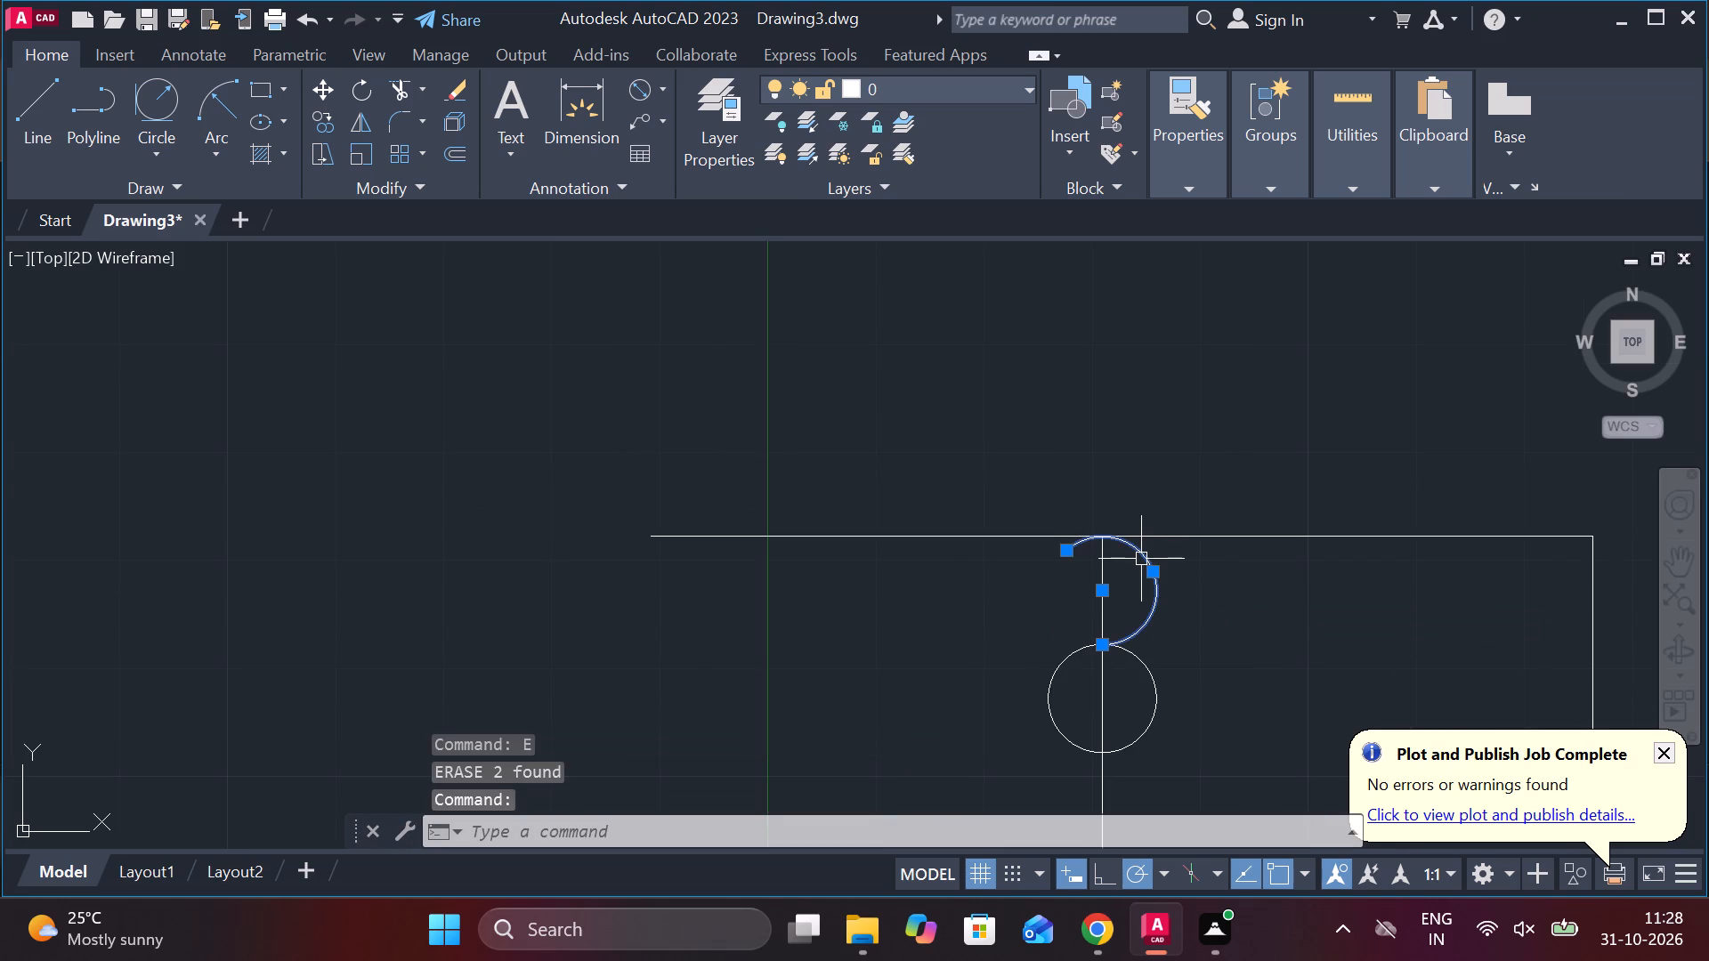
text(e c)
Draw a two-point circle on the centreline from the top horizontal line down to the top of the existing circle.
key(space)
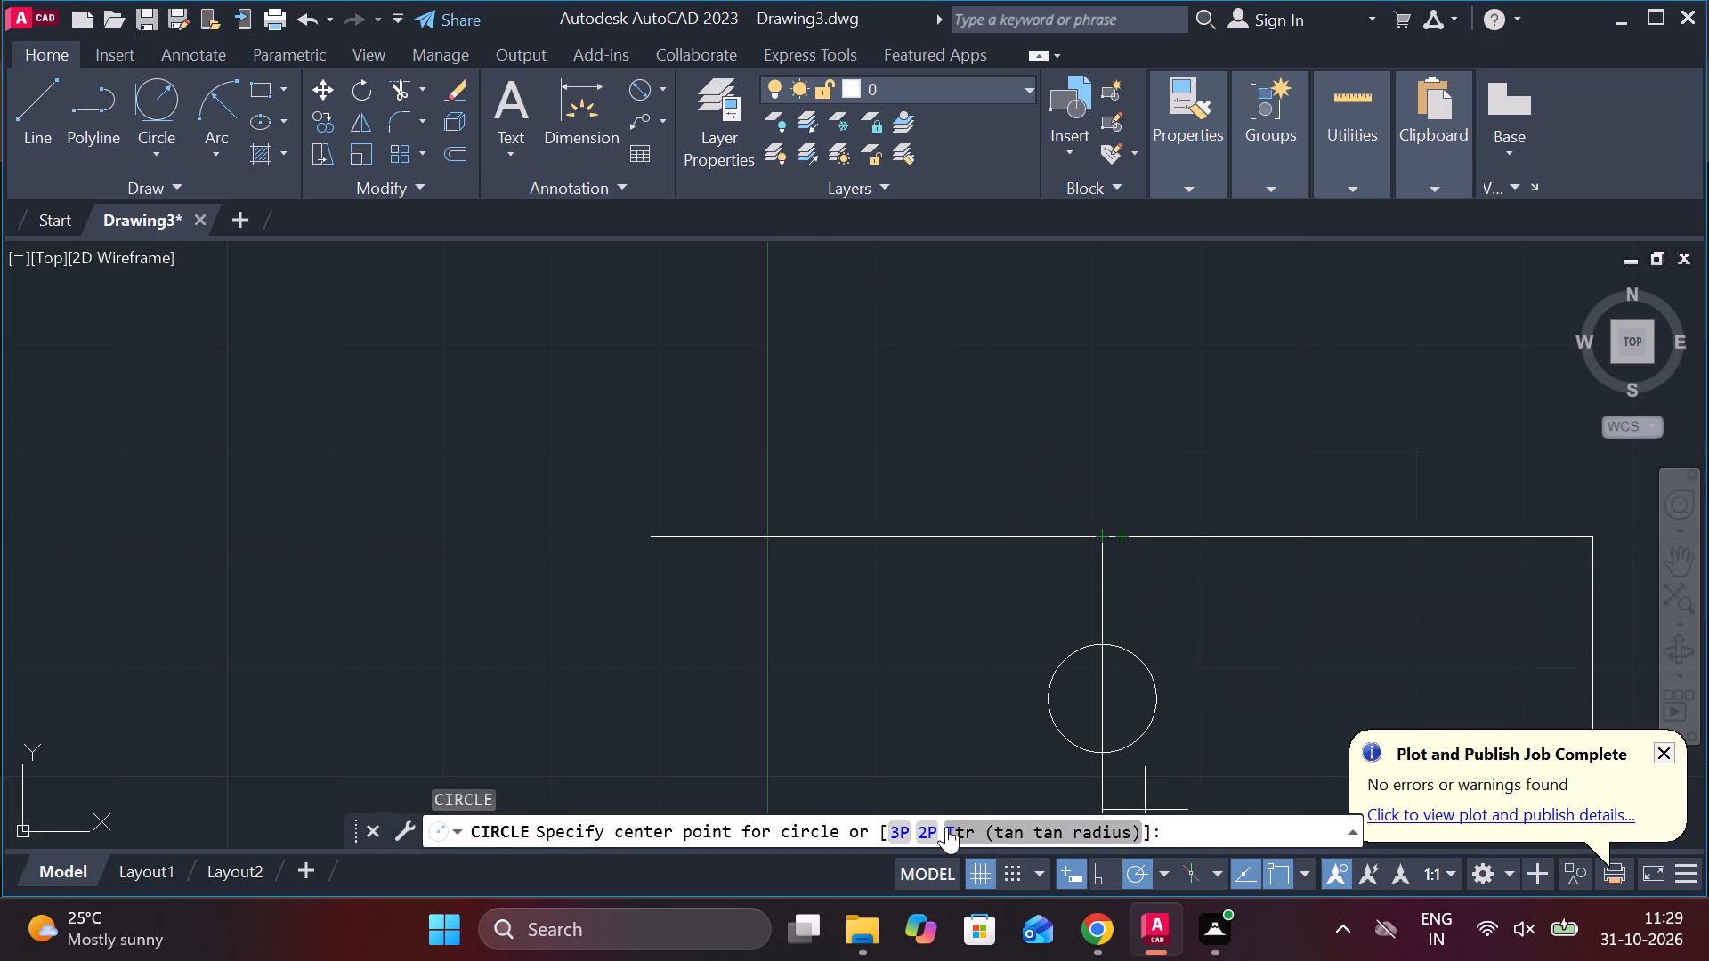
click(922, 834)
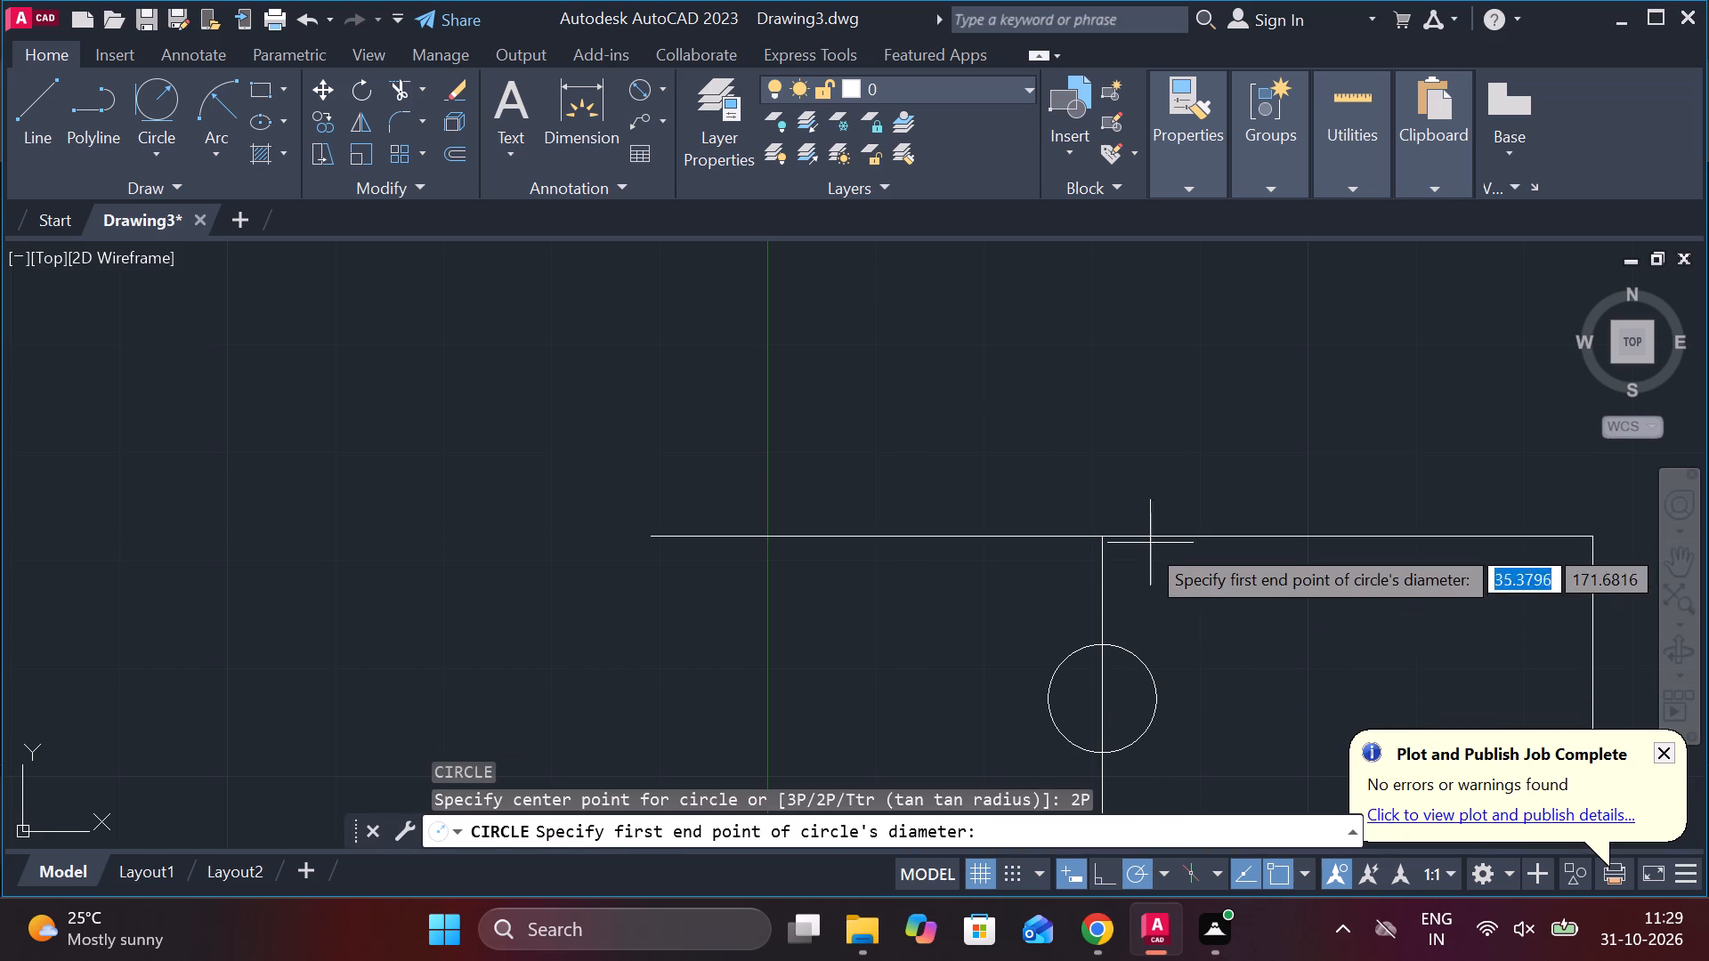
click(1093, 545)
click(1100, 636)
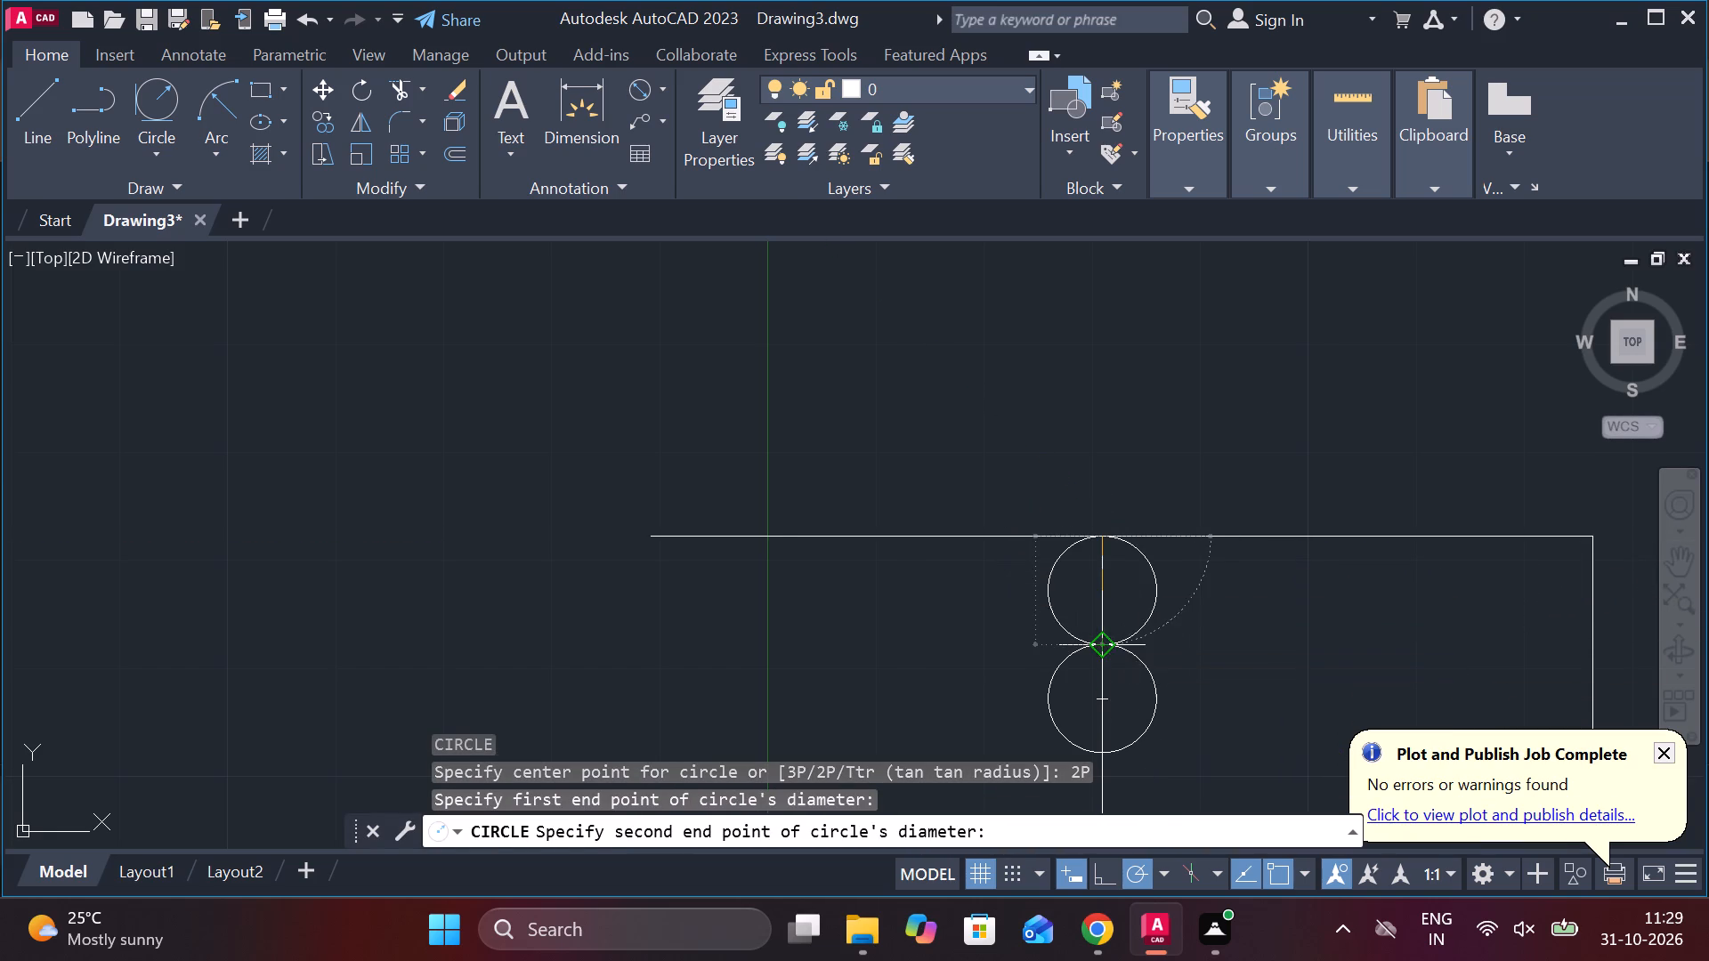
scroll(1188, 626, down, 2)
middle_drag(1195, 635, 1055, 538)
key(Escape)
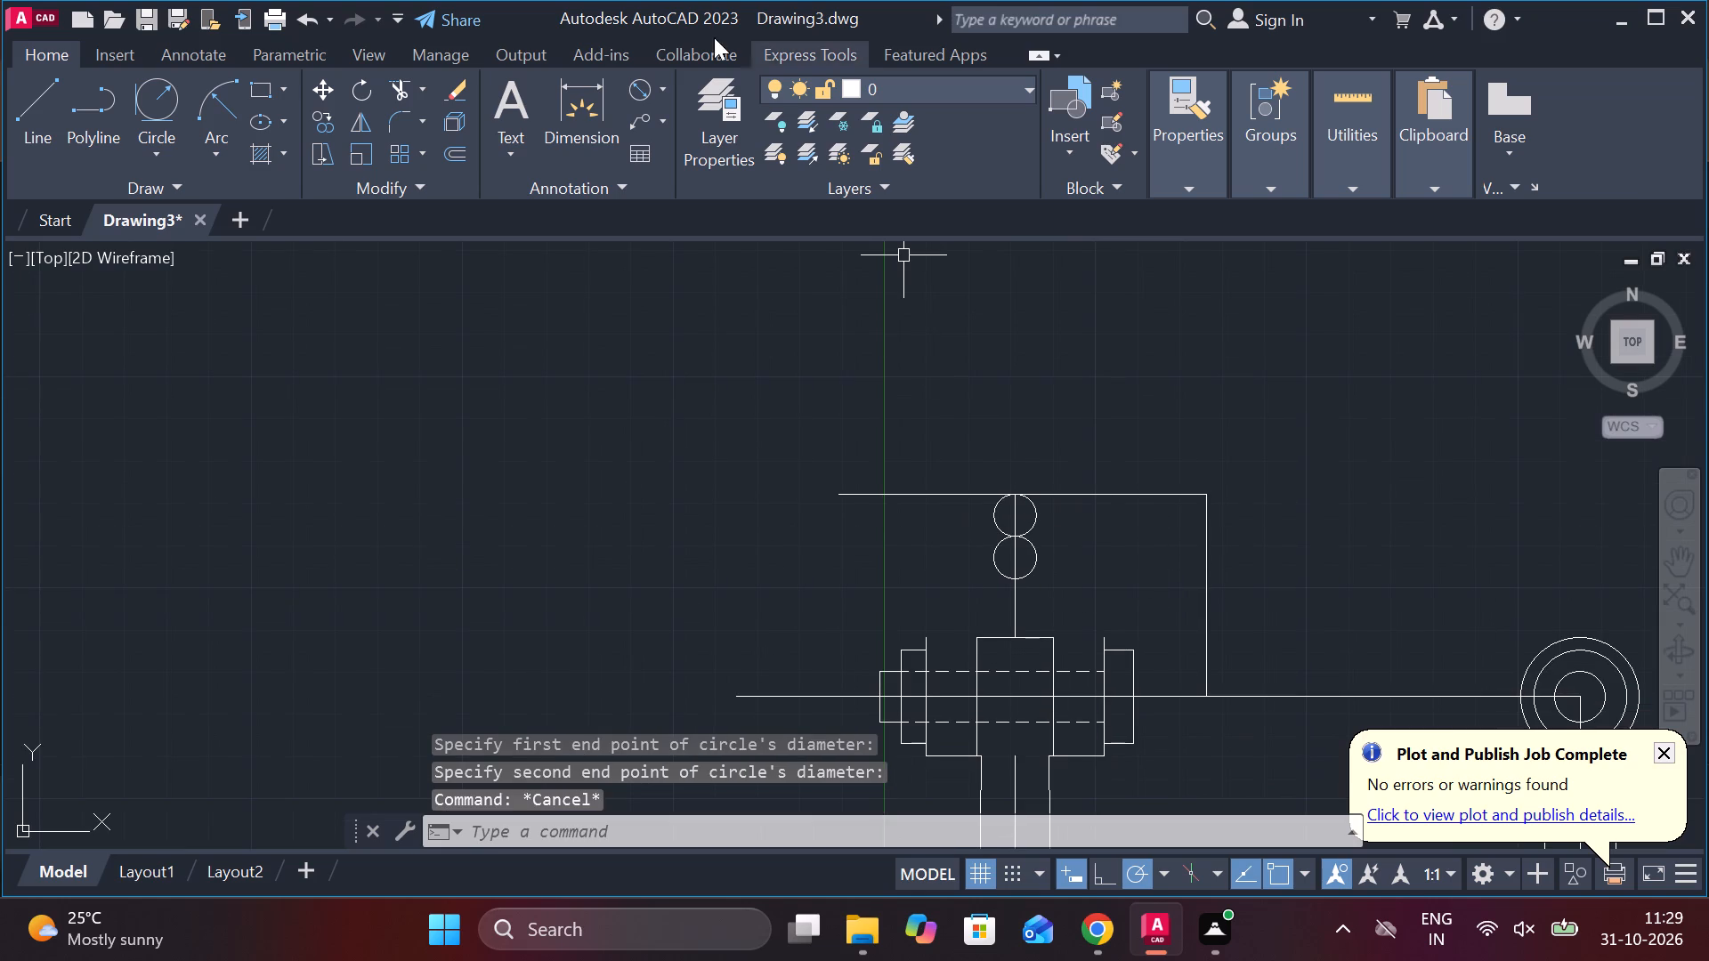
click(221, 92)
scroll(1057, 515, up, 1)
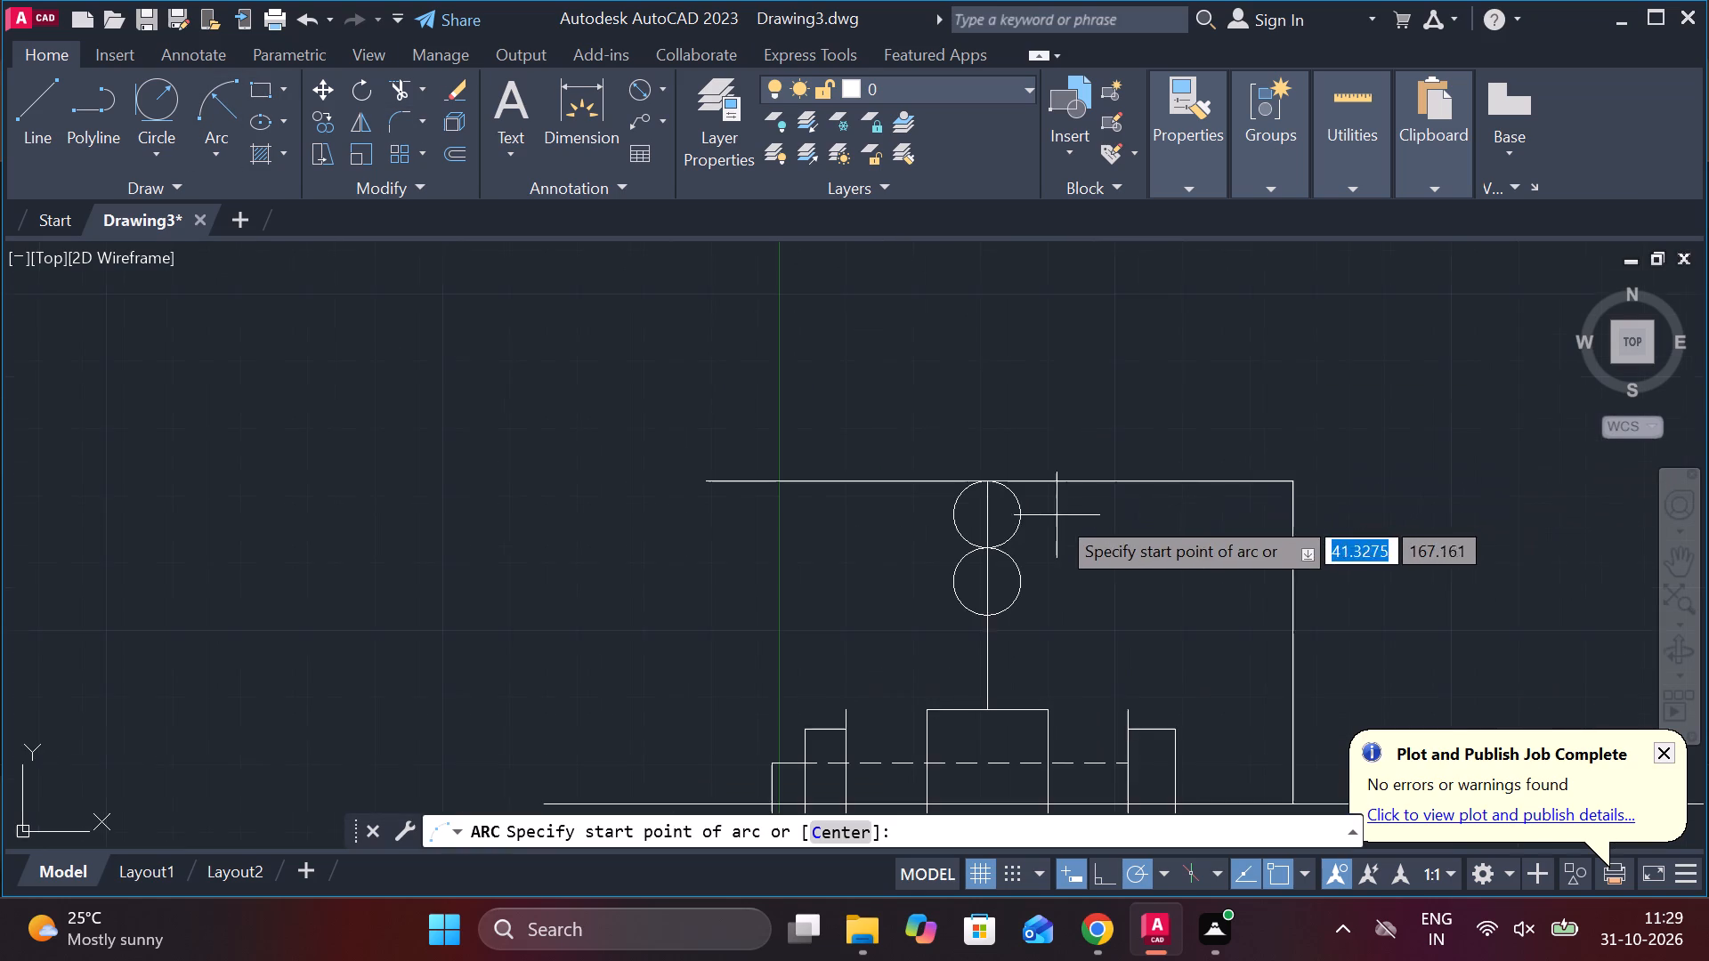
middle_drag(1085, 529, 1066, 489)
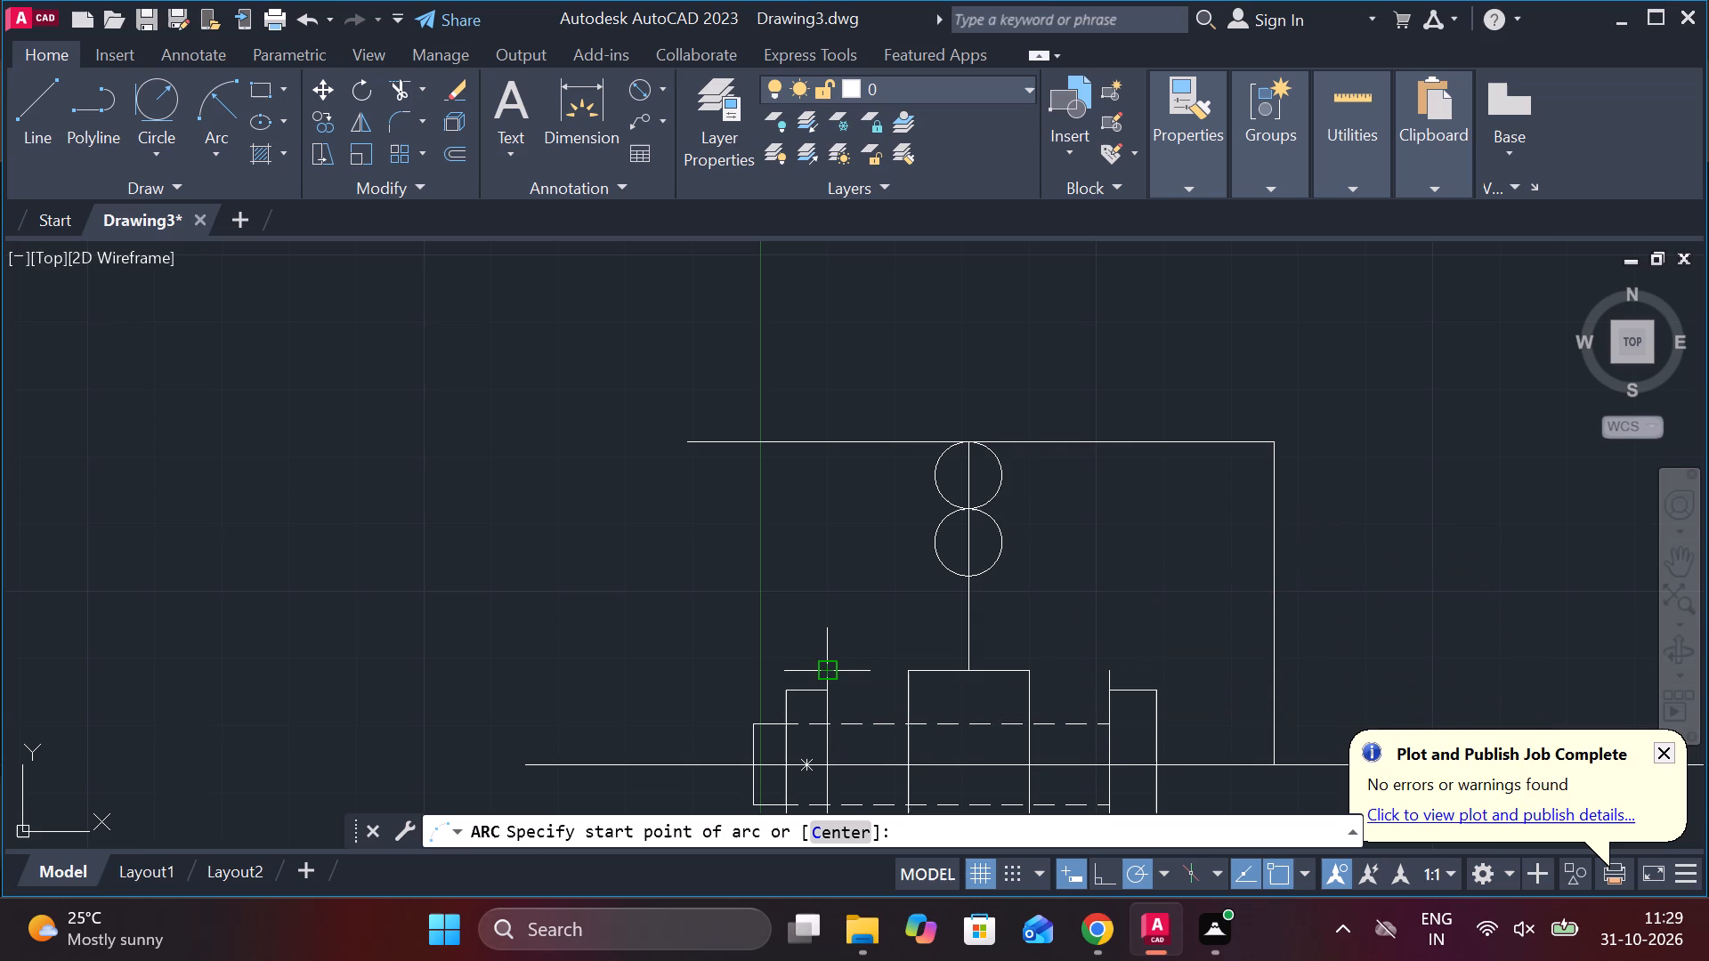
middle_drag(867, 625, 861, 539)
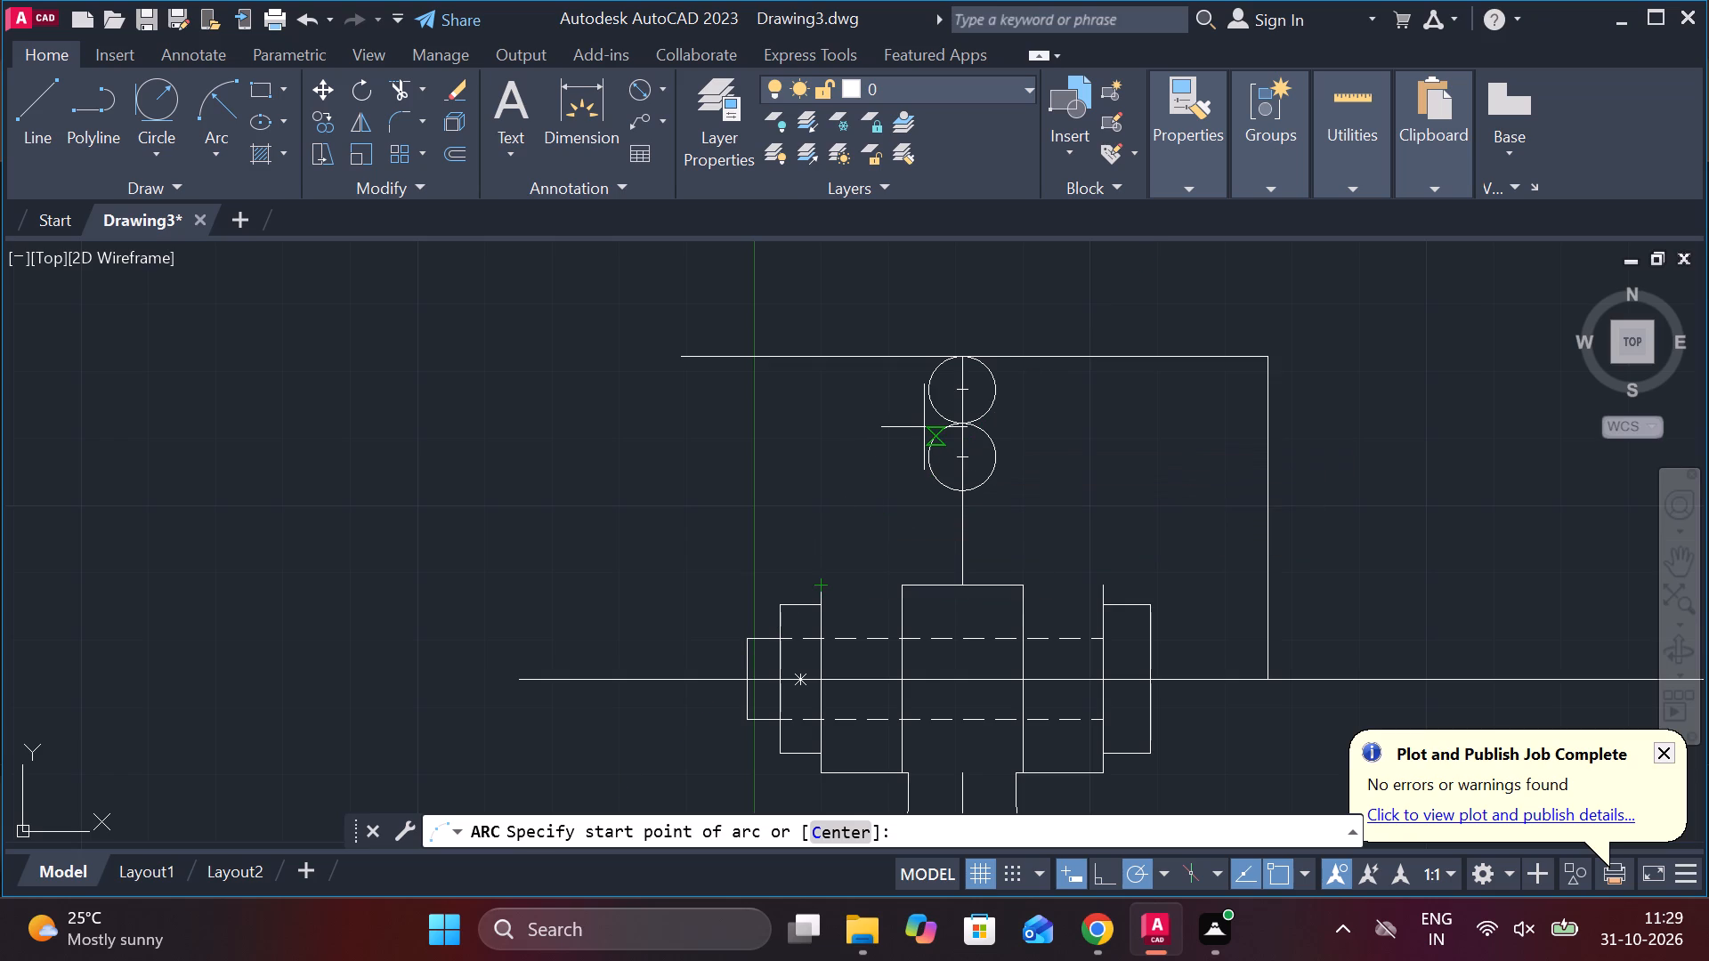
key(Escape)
Draw a 12-unit horizontal line from the left flange line's top end to the central block's upper left corner.
key(l)
key(Return)
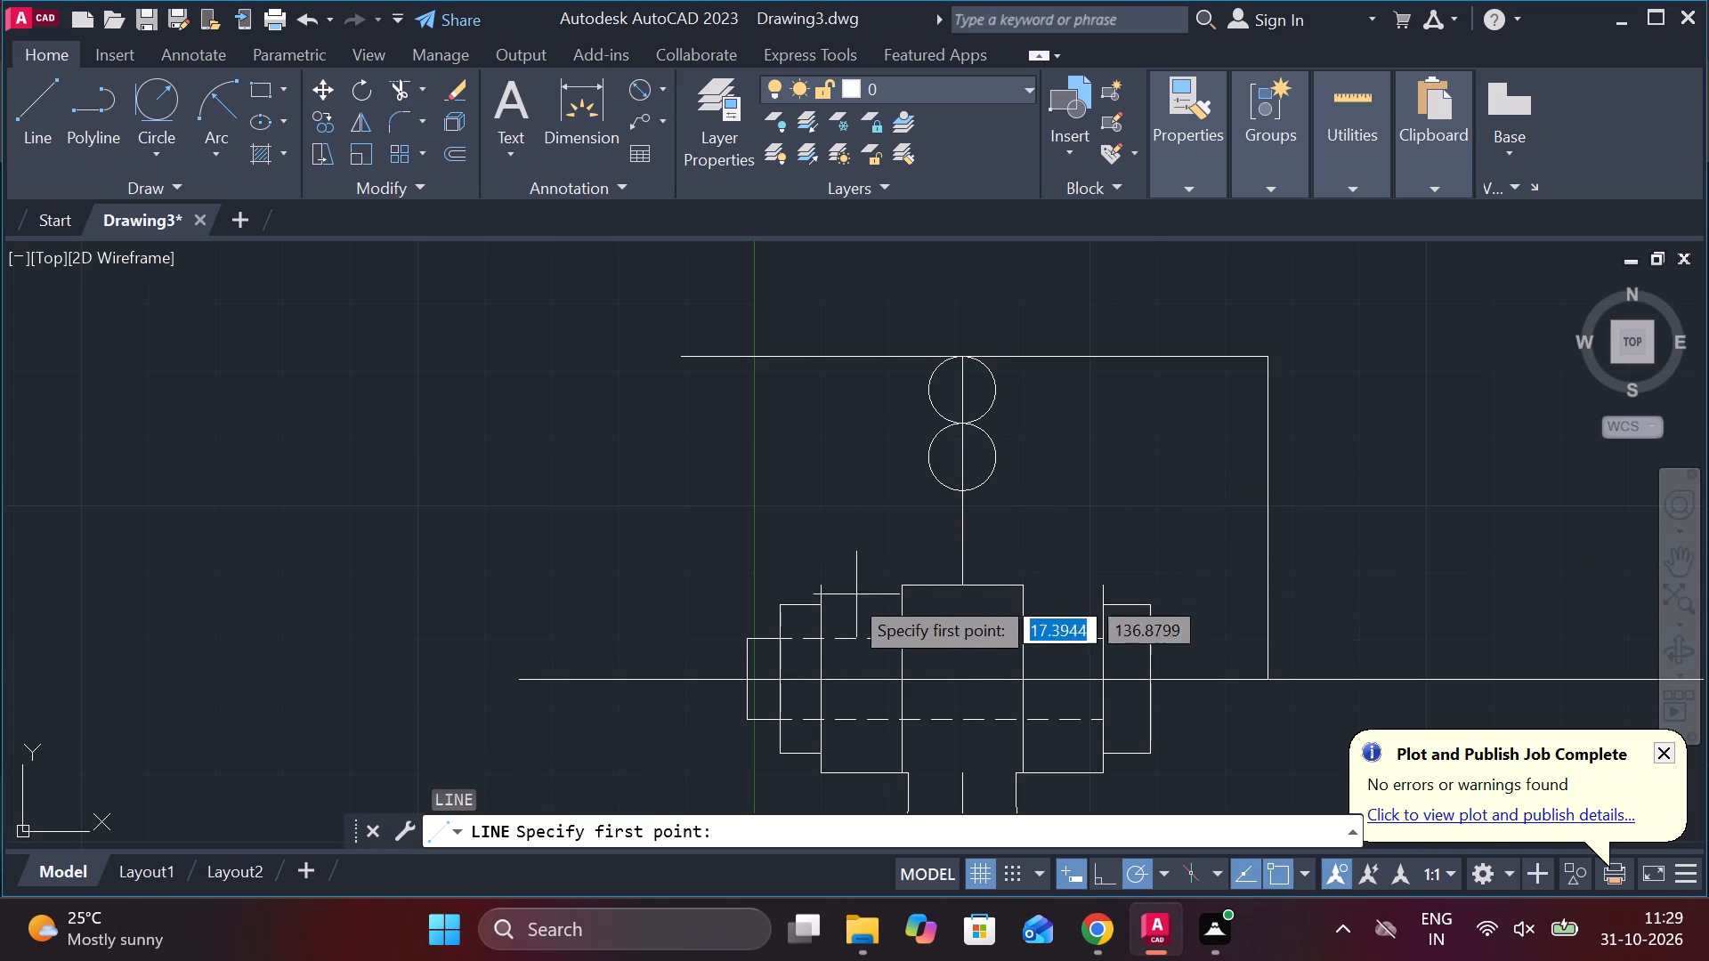
click(815, 589)
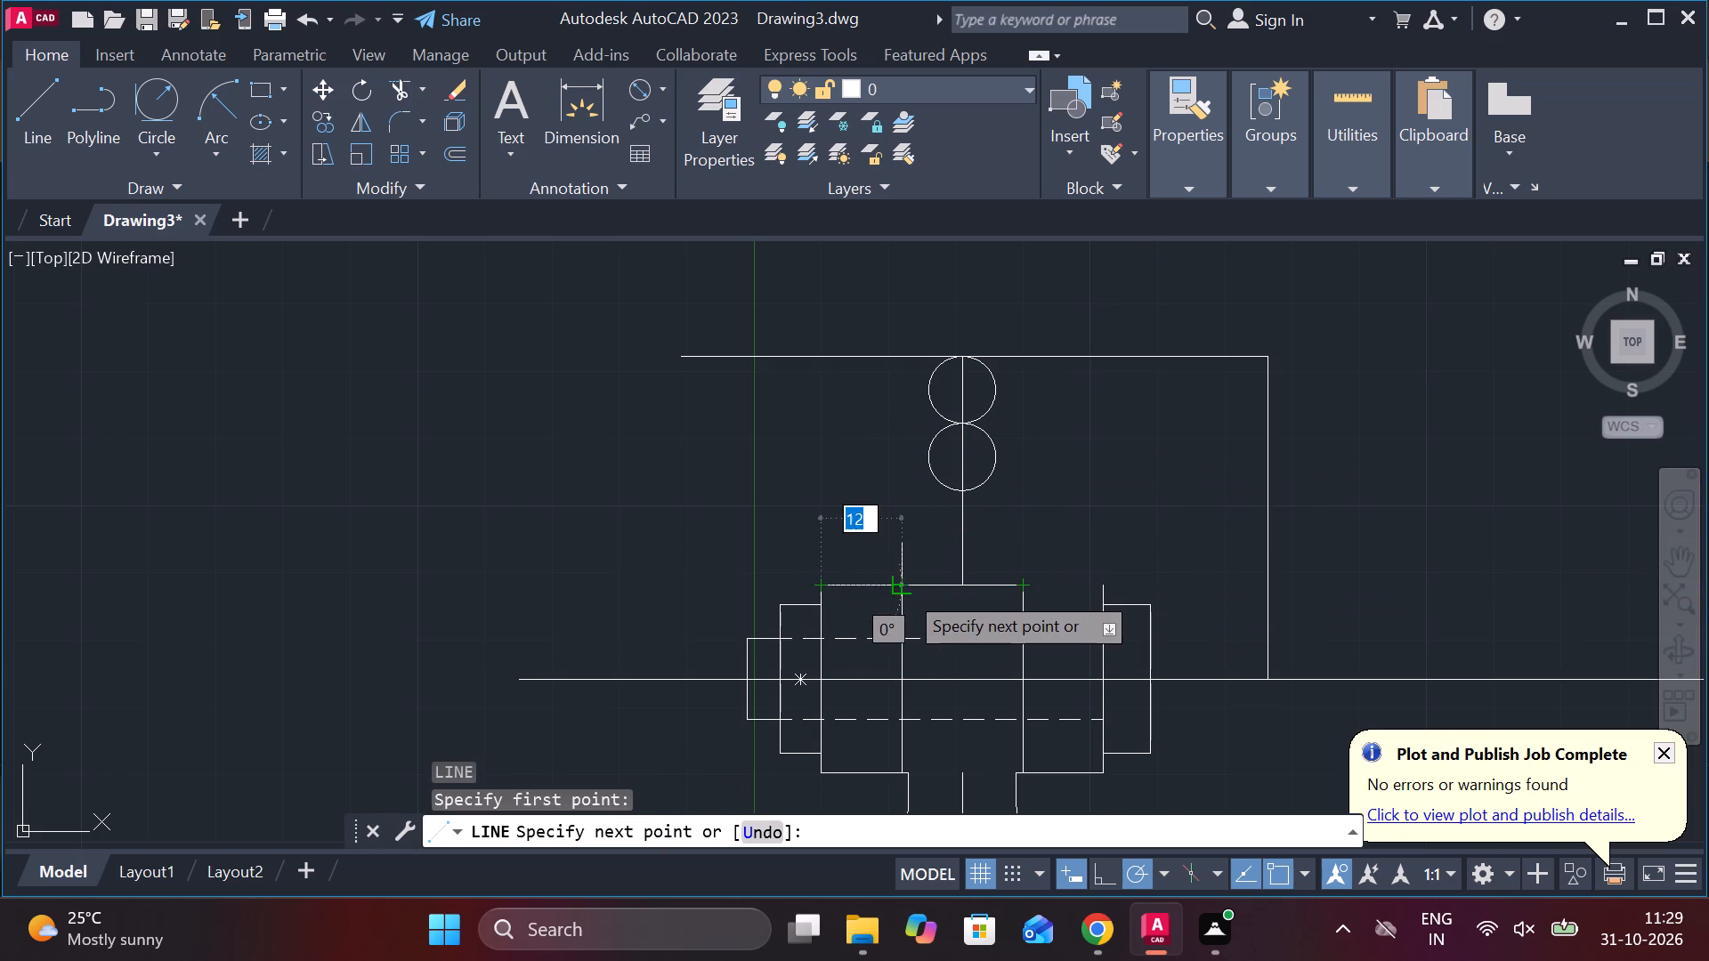
click(904, 590)
key(Escape)
Extend the central block's top edge rightward to the right flange line.
text(ex)
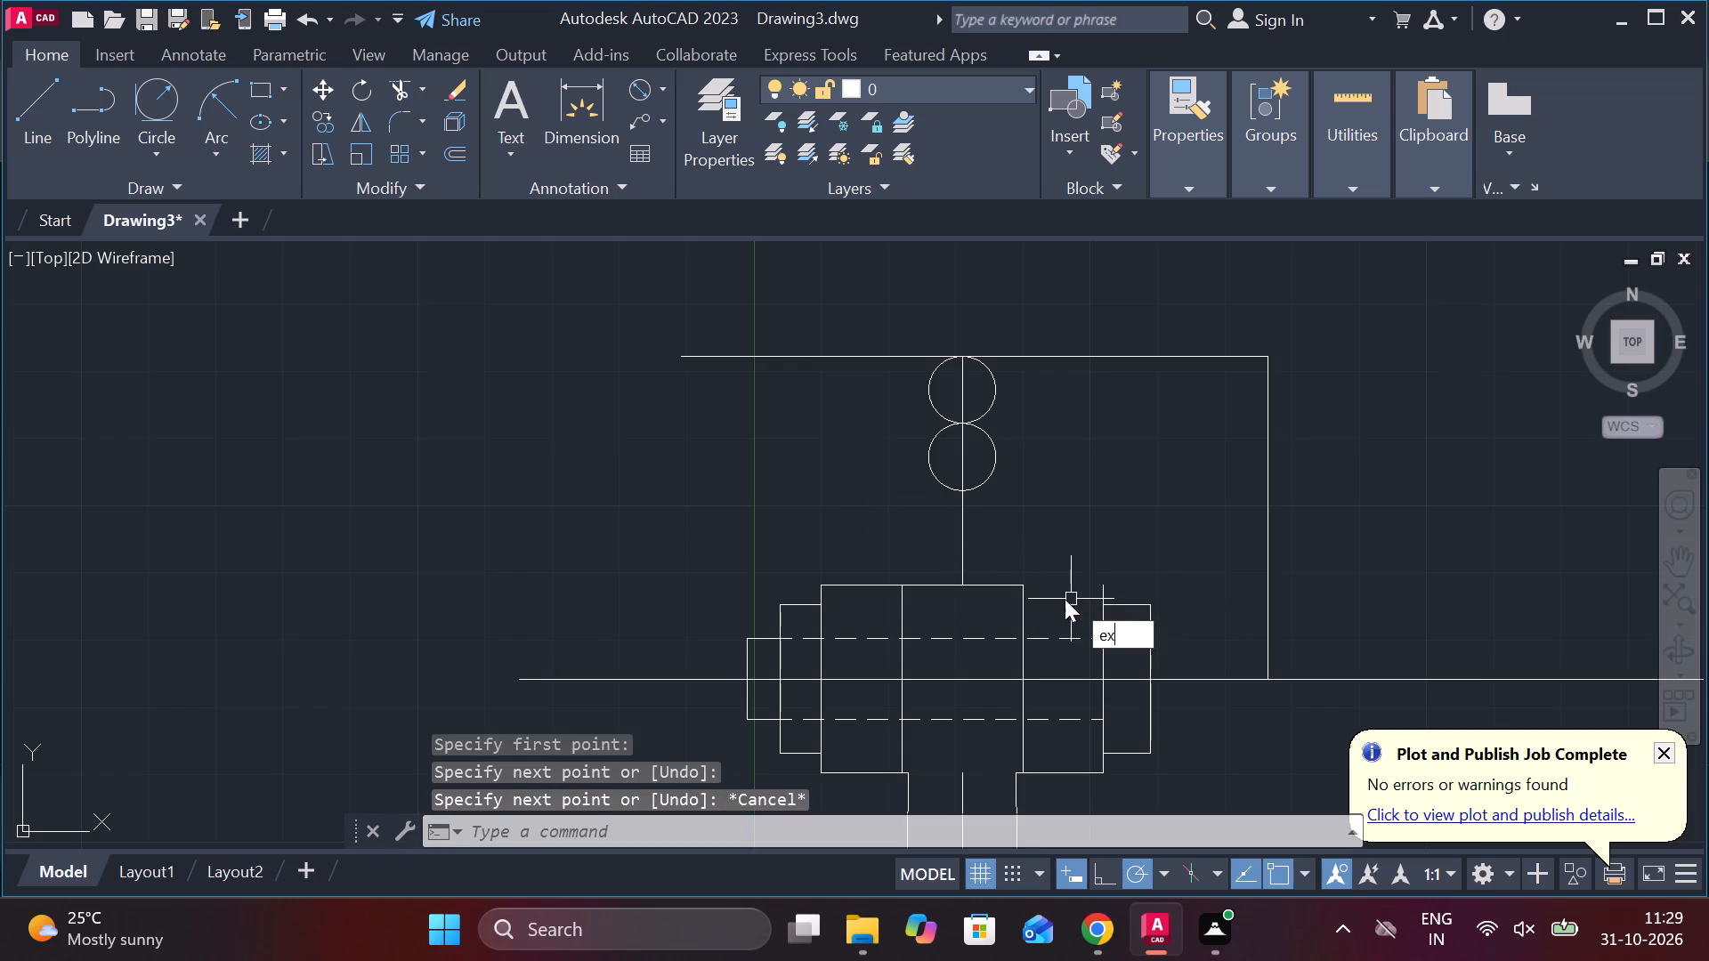
key(space)
click(1001, 592)
key(Escape)
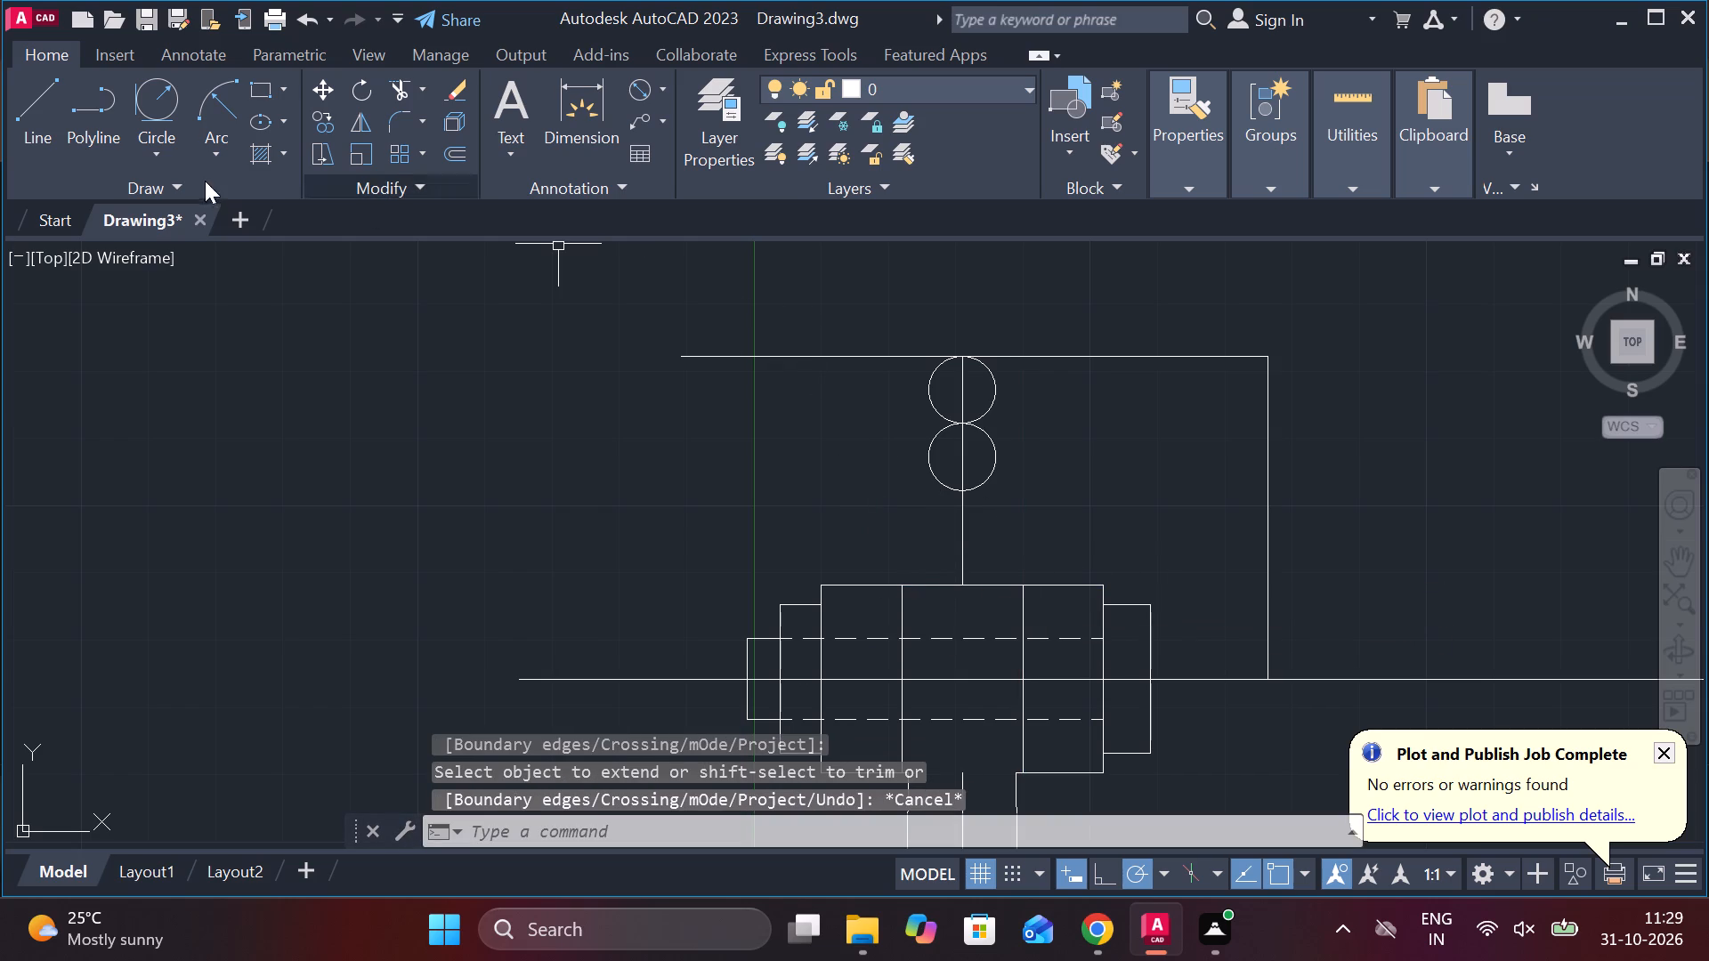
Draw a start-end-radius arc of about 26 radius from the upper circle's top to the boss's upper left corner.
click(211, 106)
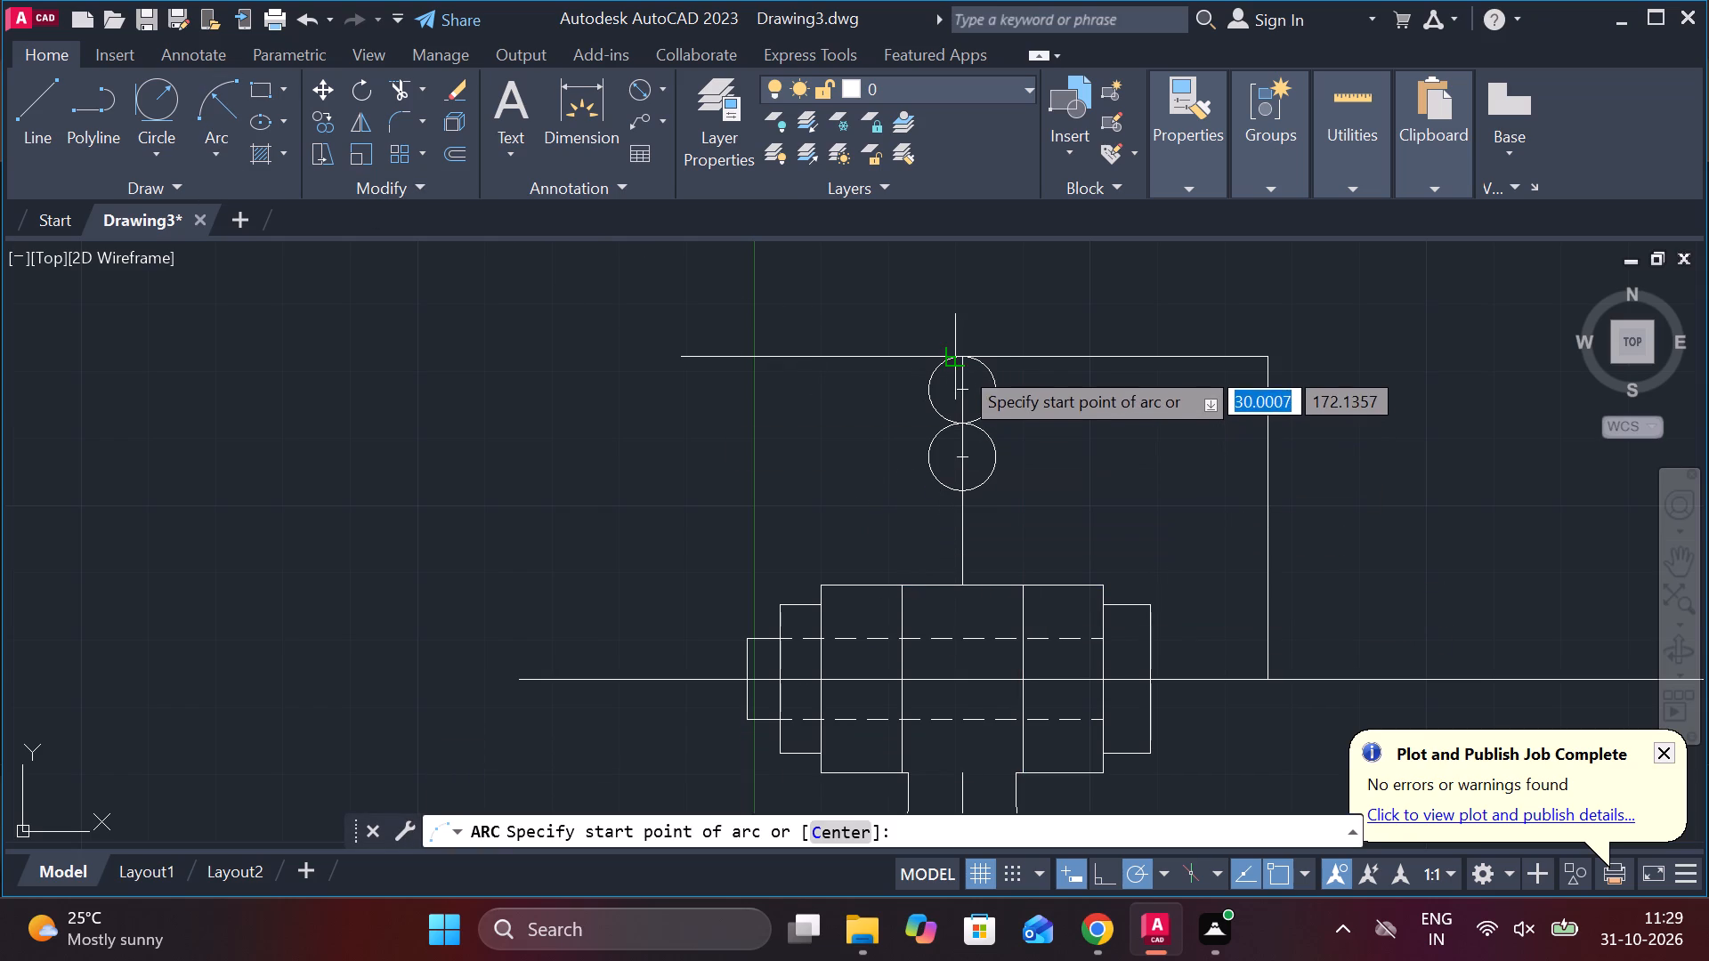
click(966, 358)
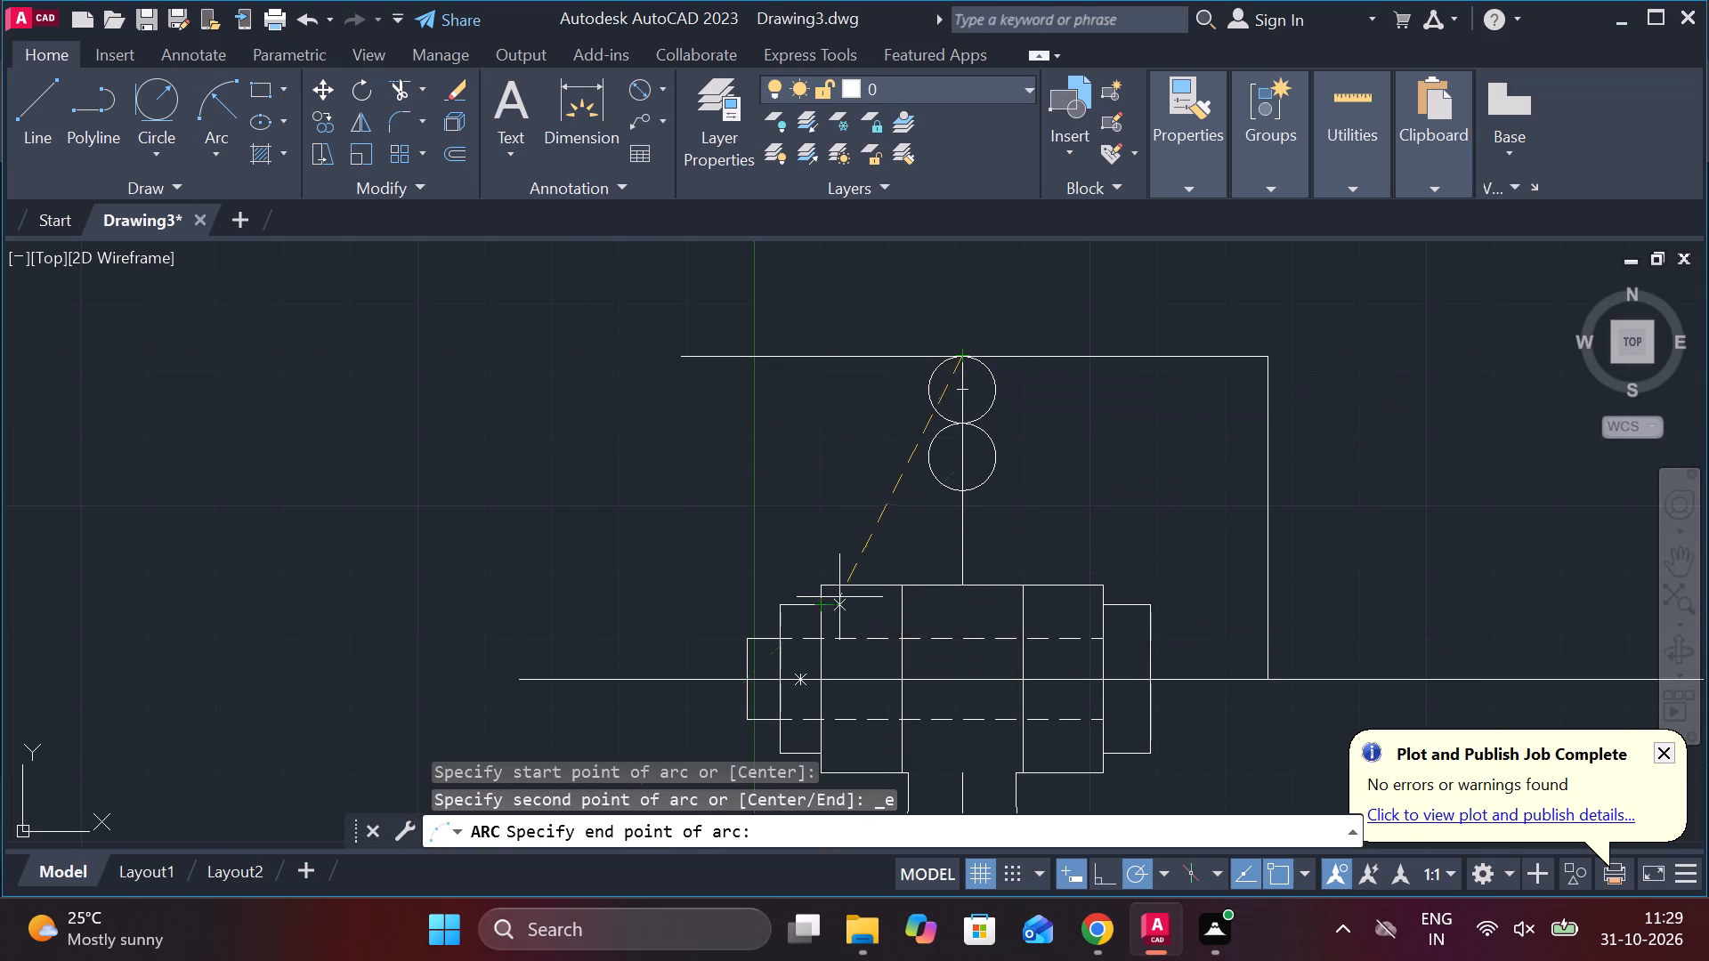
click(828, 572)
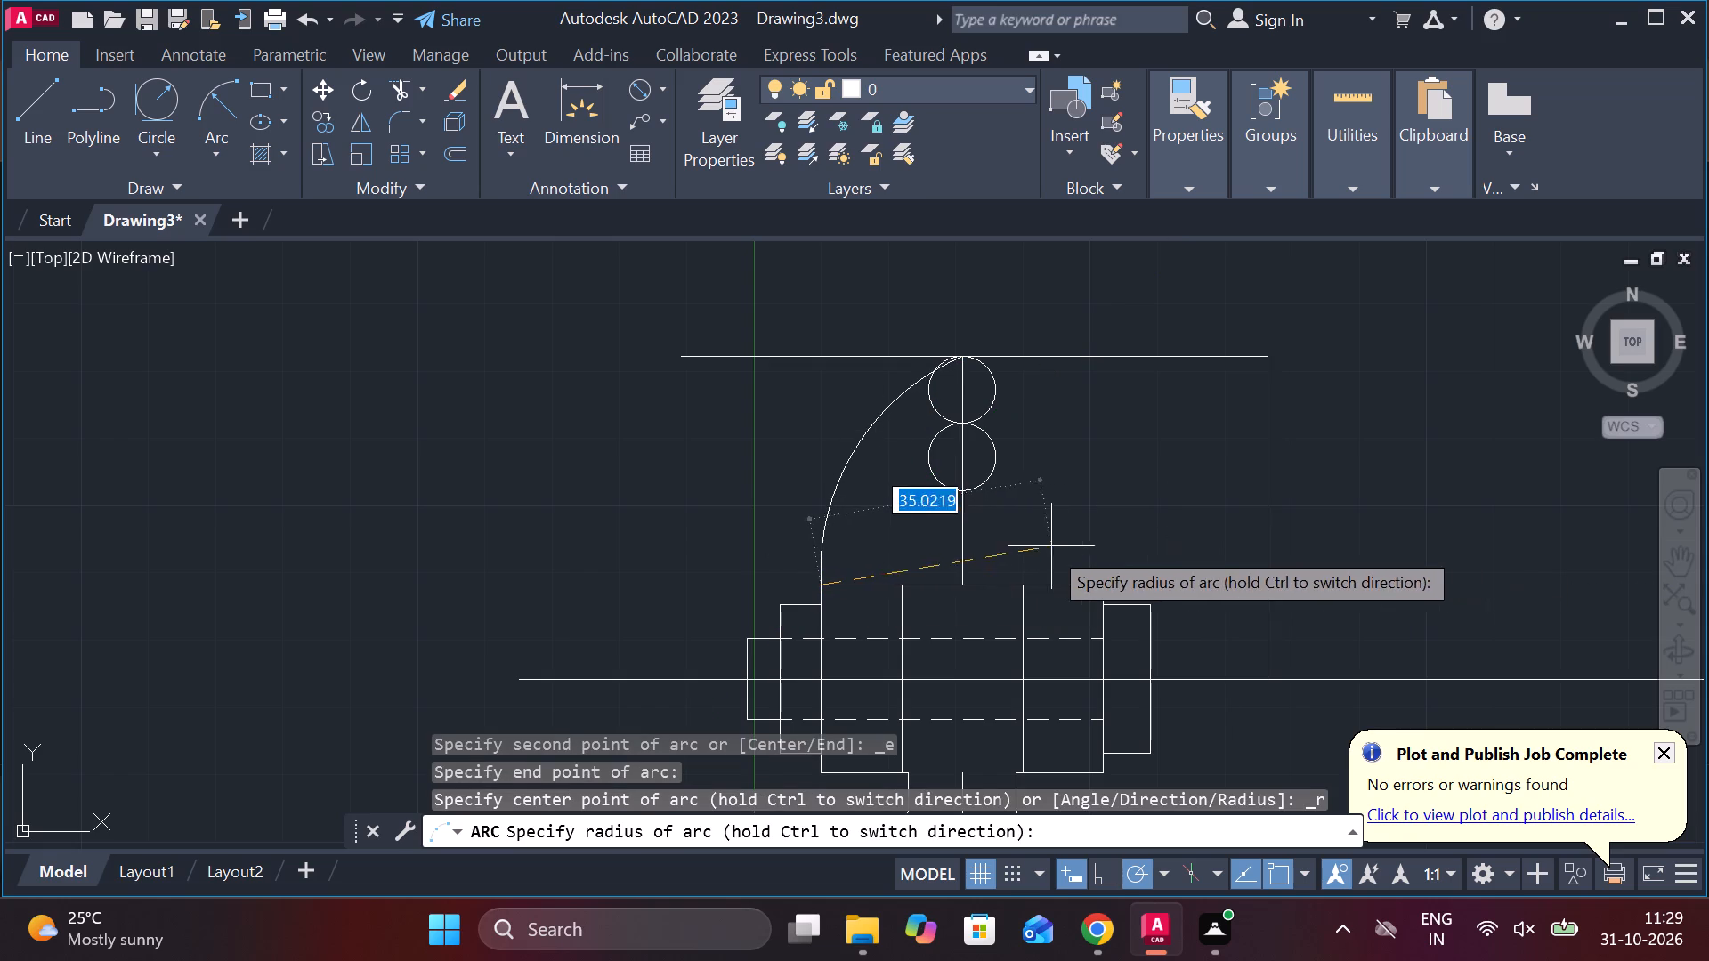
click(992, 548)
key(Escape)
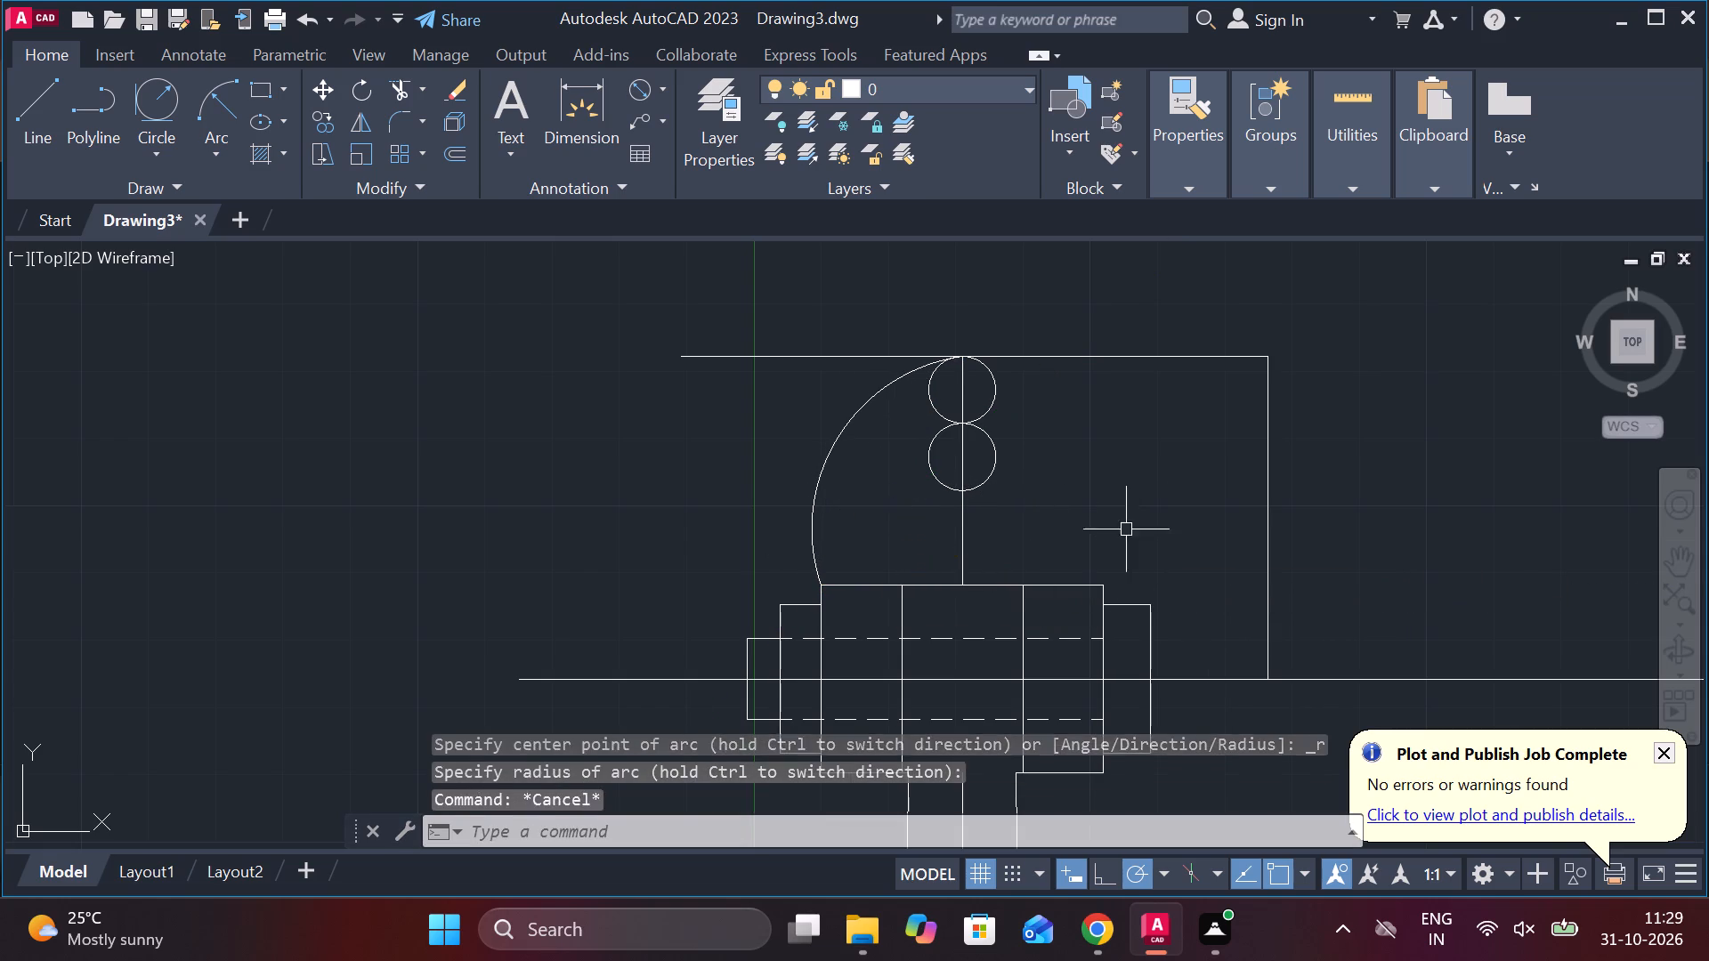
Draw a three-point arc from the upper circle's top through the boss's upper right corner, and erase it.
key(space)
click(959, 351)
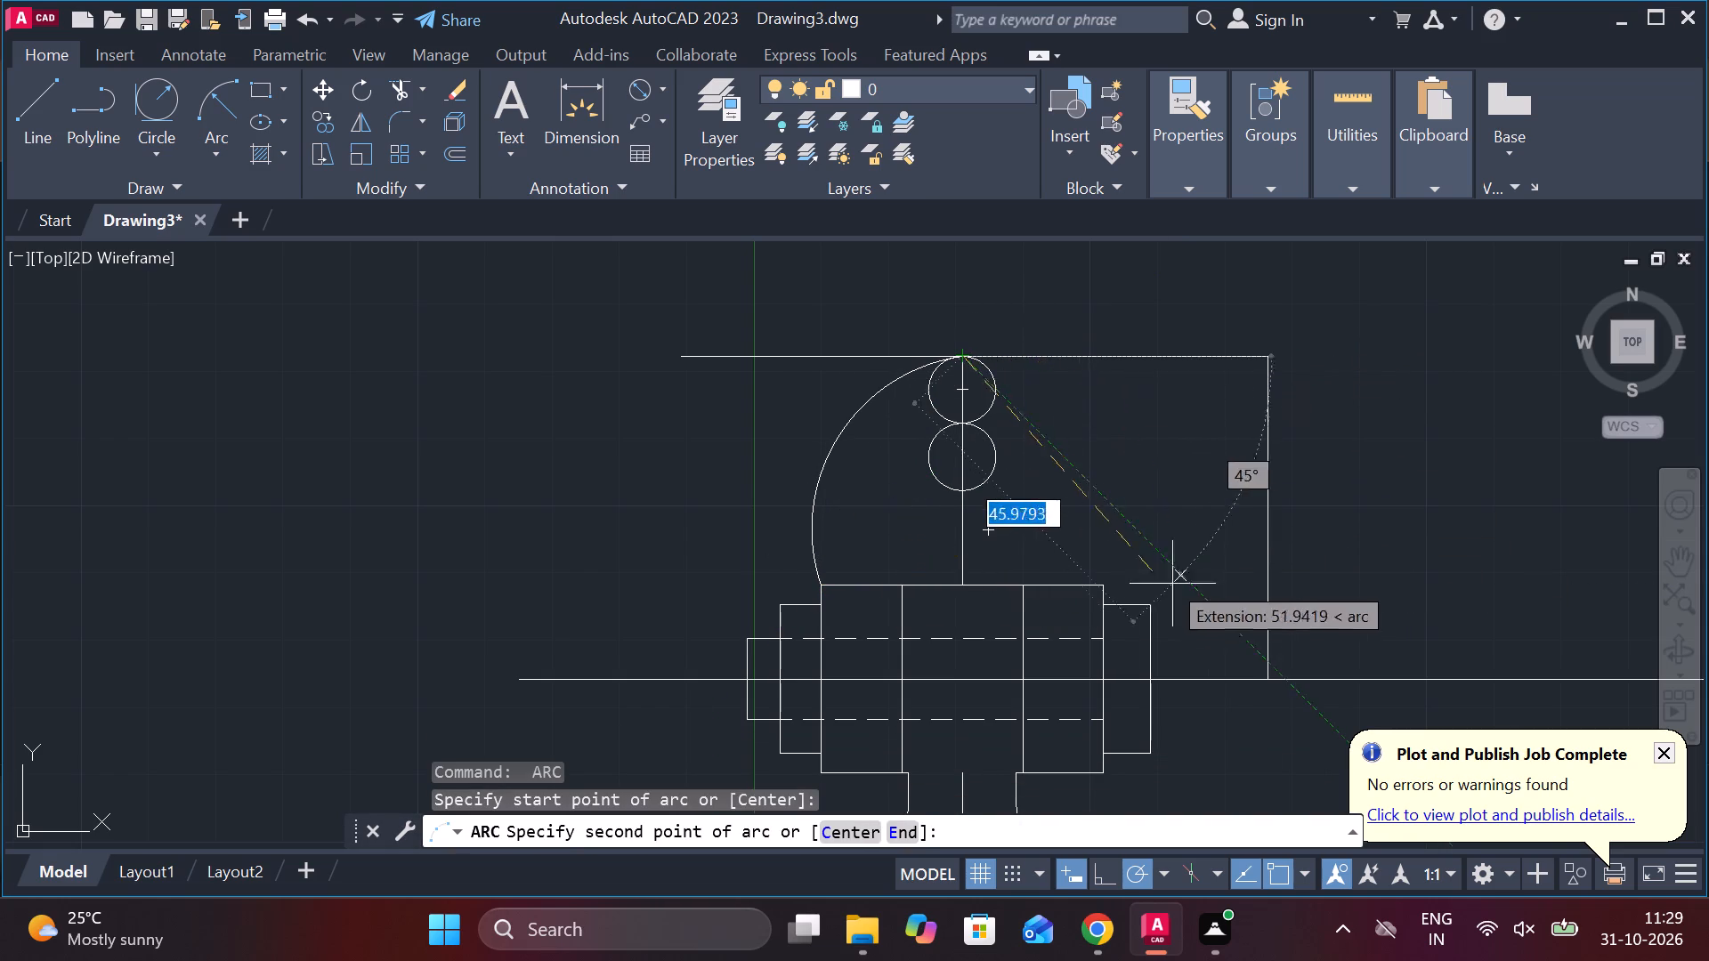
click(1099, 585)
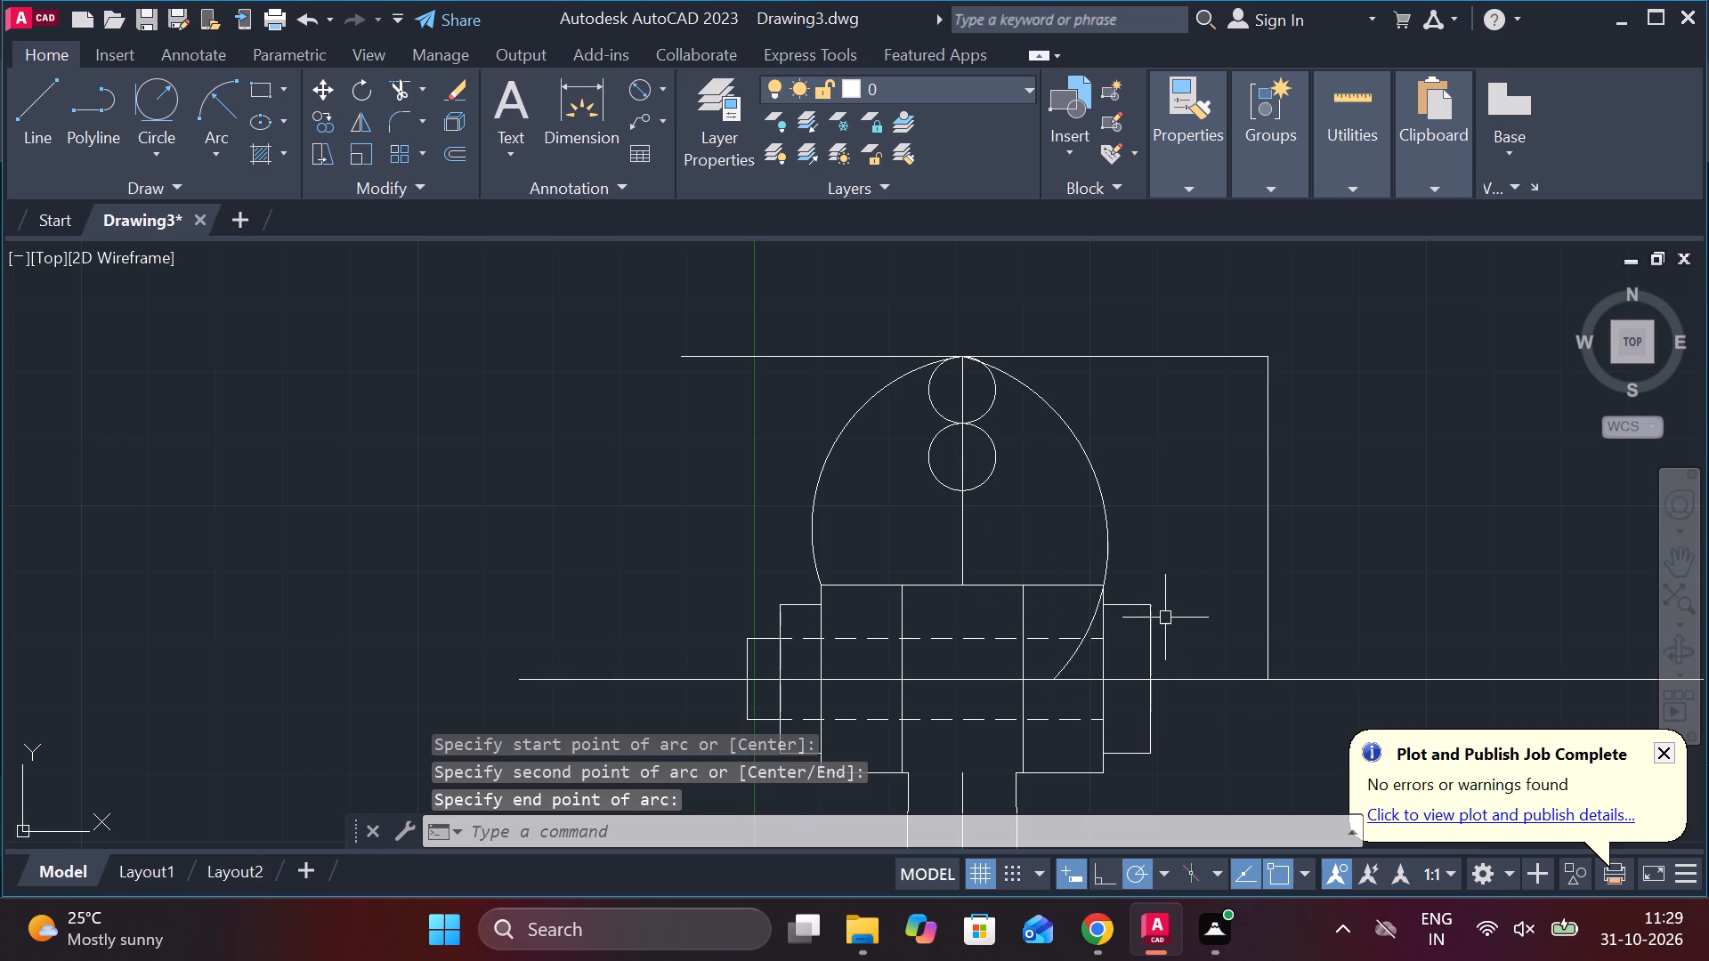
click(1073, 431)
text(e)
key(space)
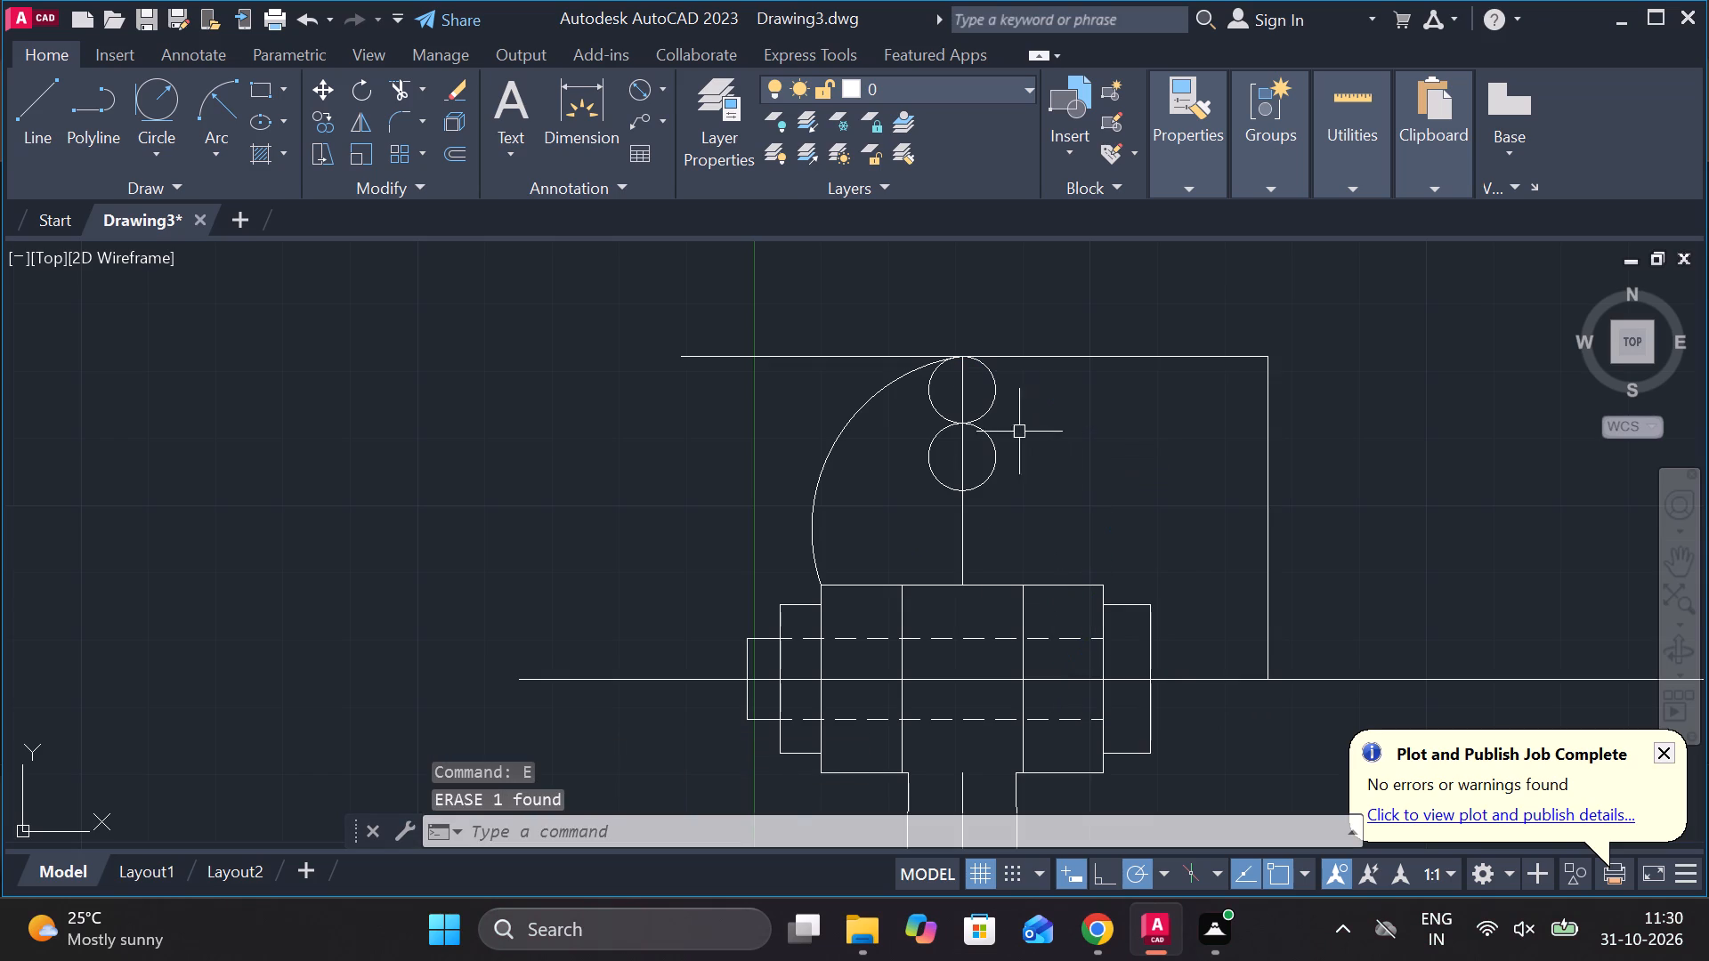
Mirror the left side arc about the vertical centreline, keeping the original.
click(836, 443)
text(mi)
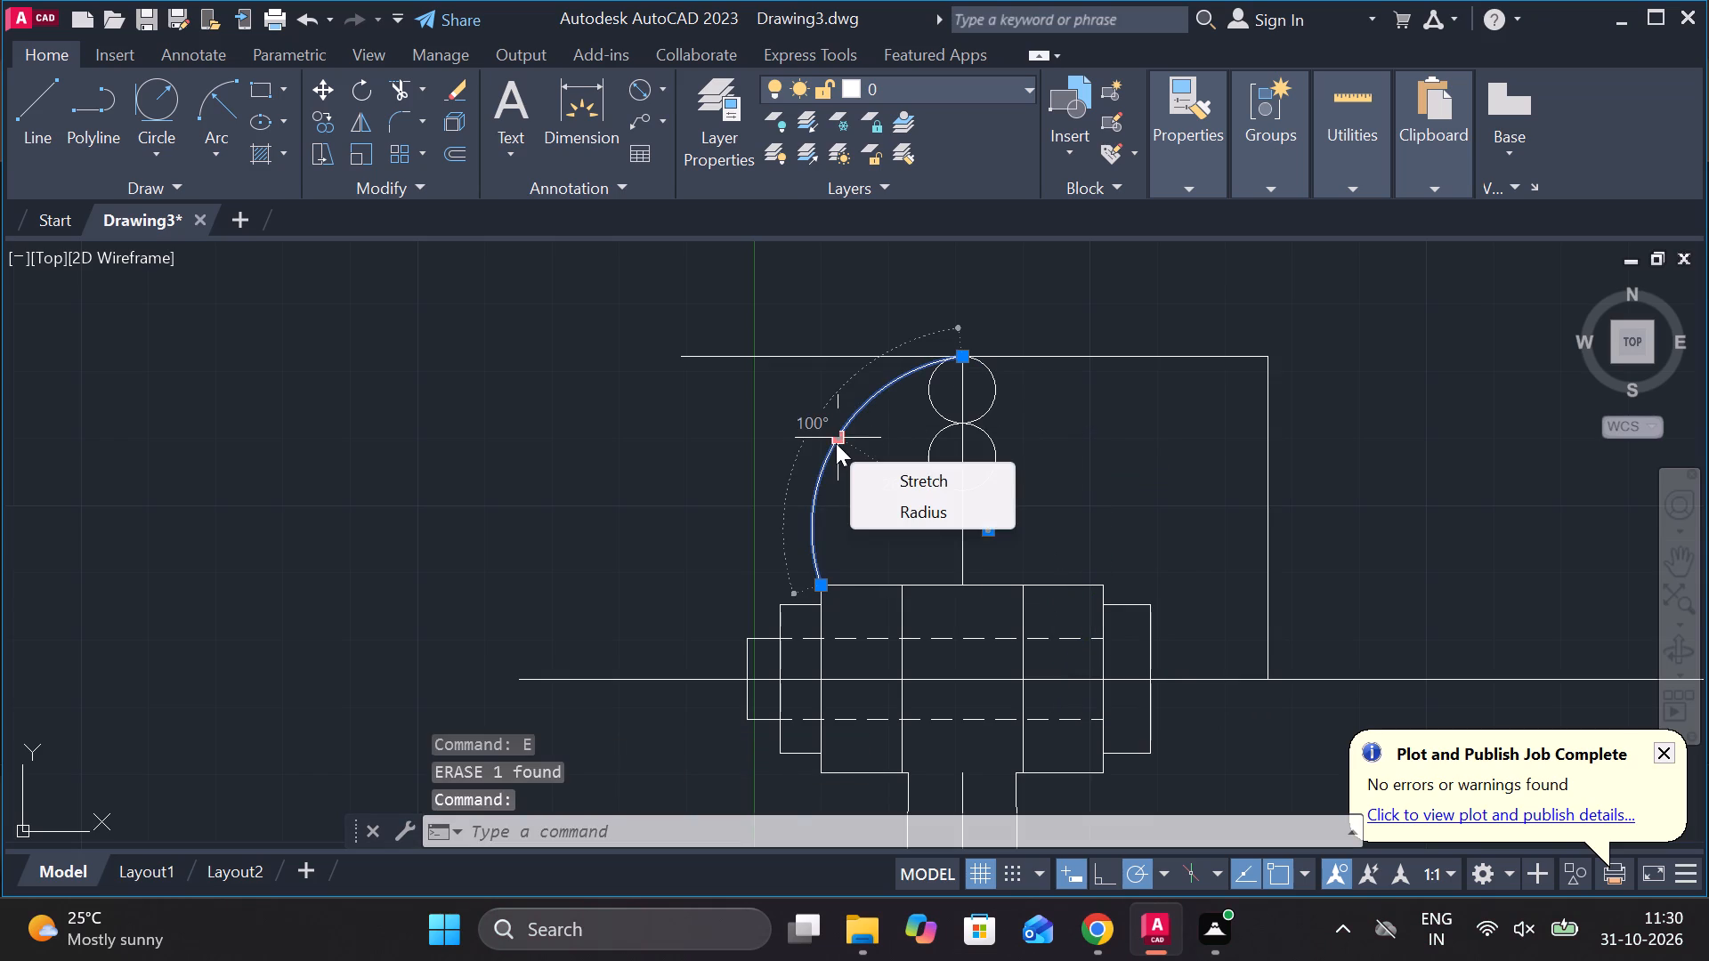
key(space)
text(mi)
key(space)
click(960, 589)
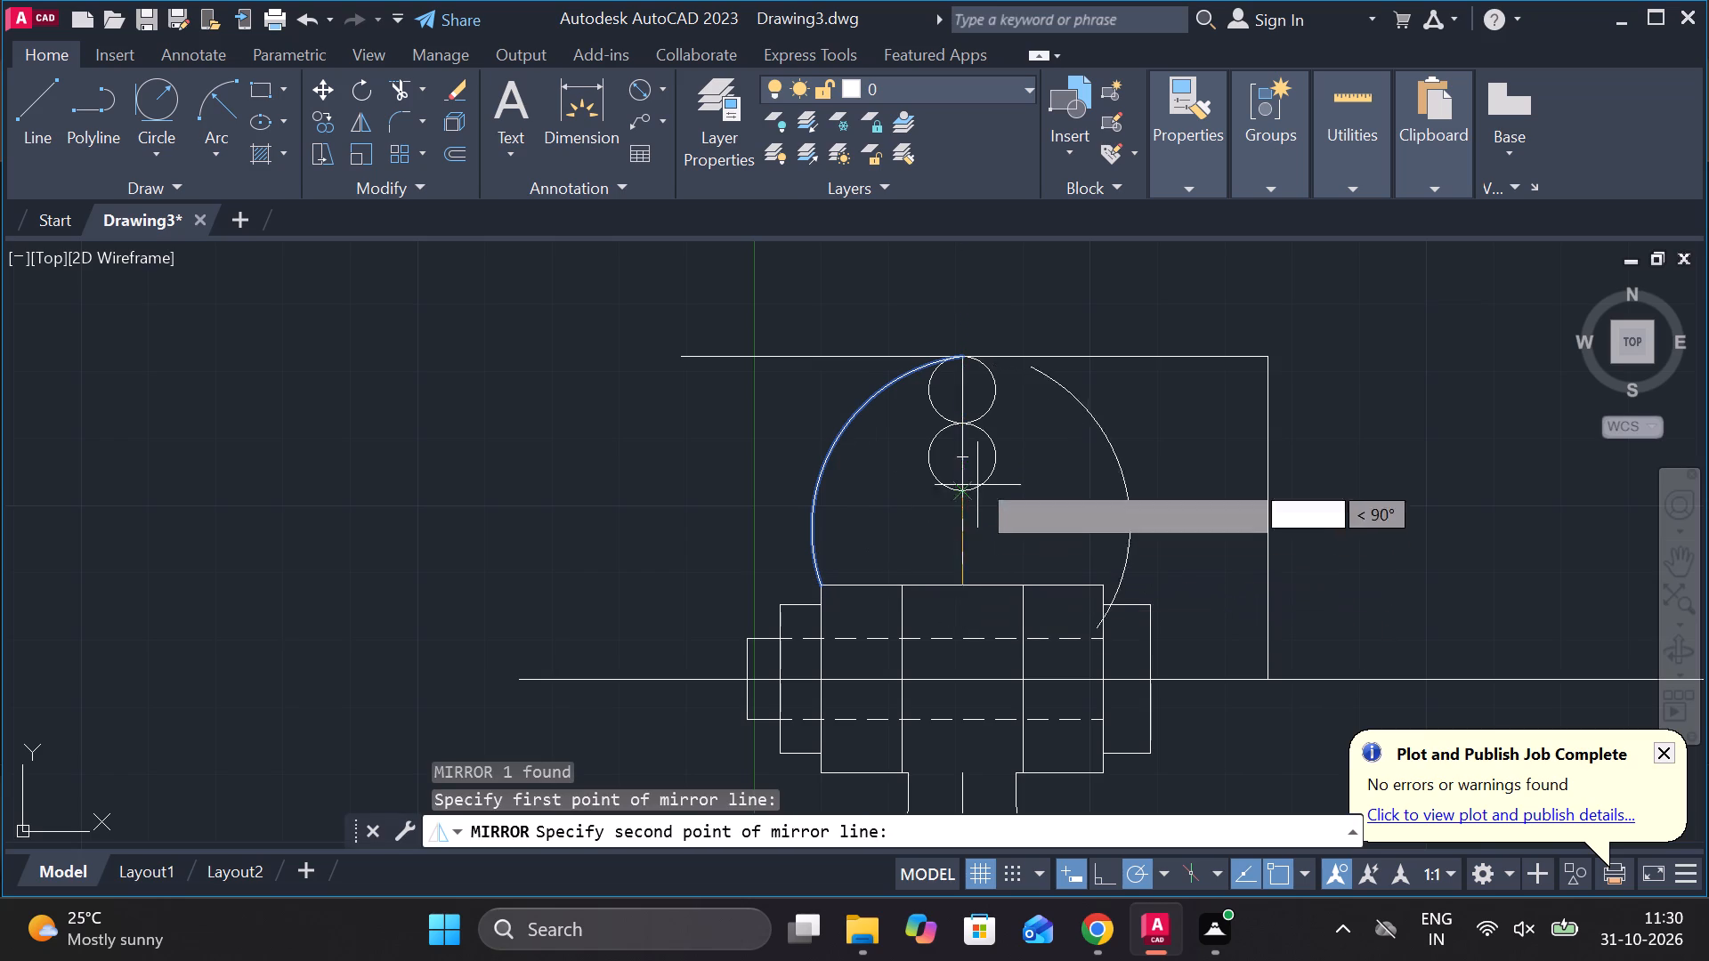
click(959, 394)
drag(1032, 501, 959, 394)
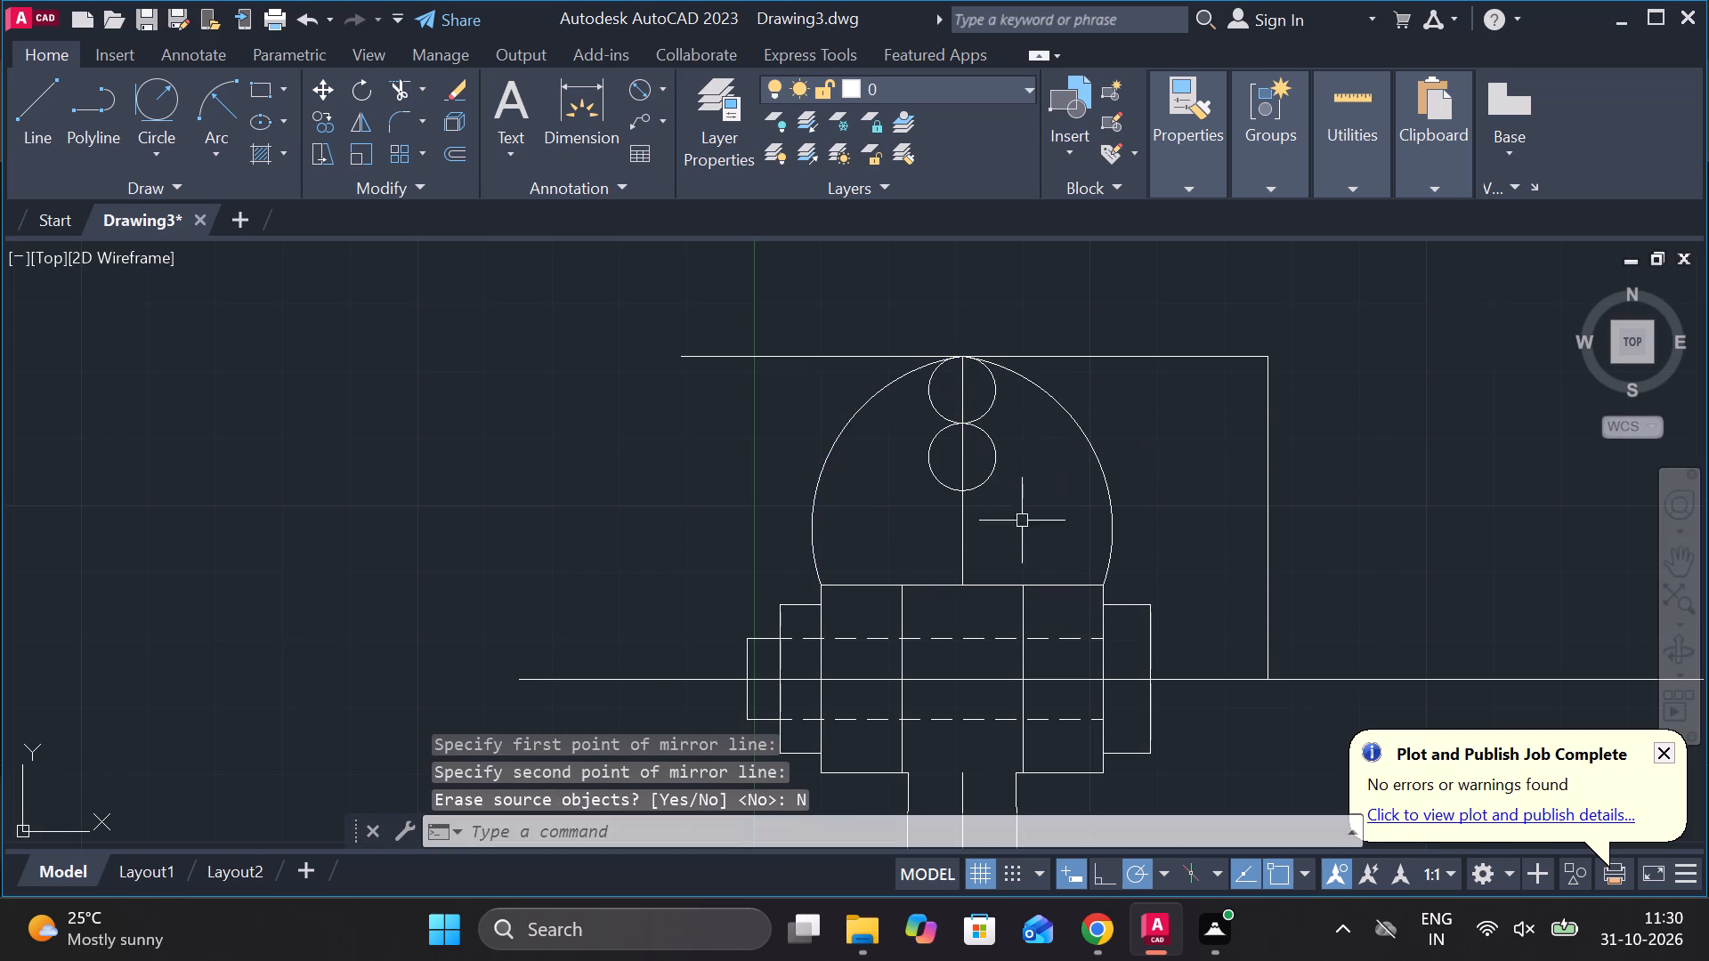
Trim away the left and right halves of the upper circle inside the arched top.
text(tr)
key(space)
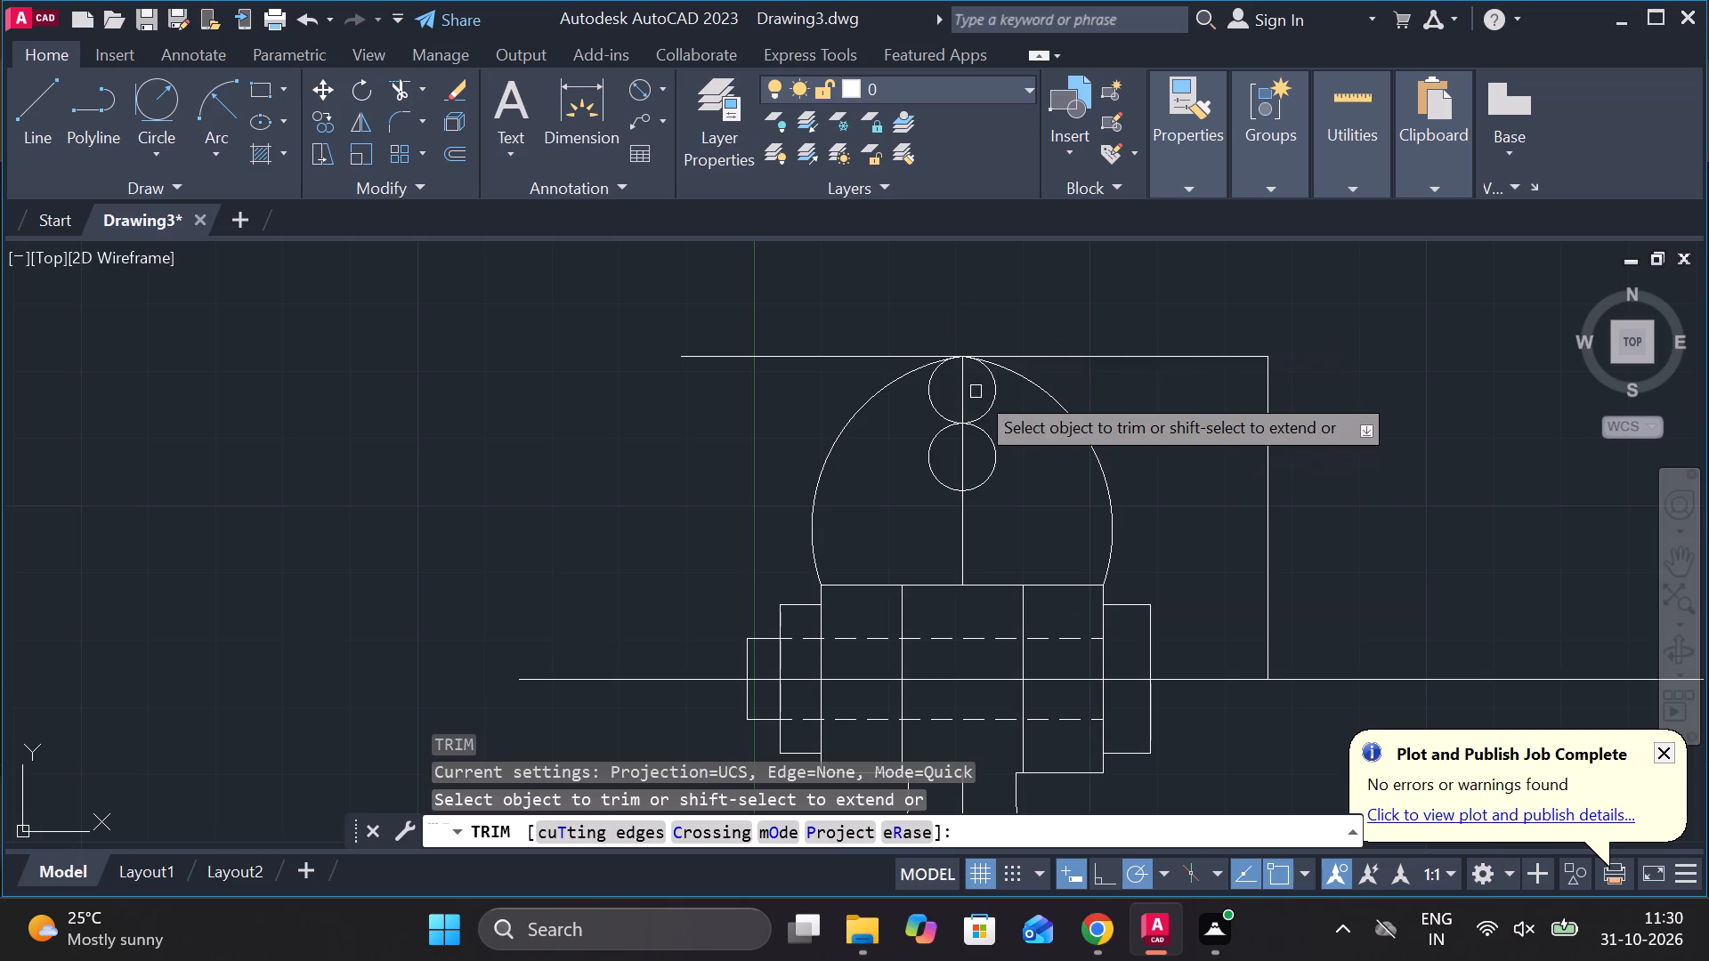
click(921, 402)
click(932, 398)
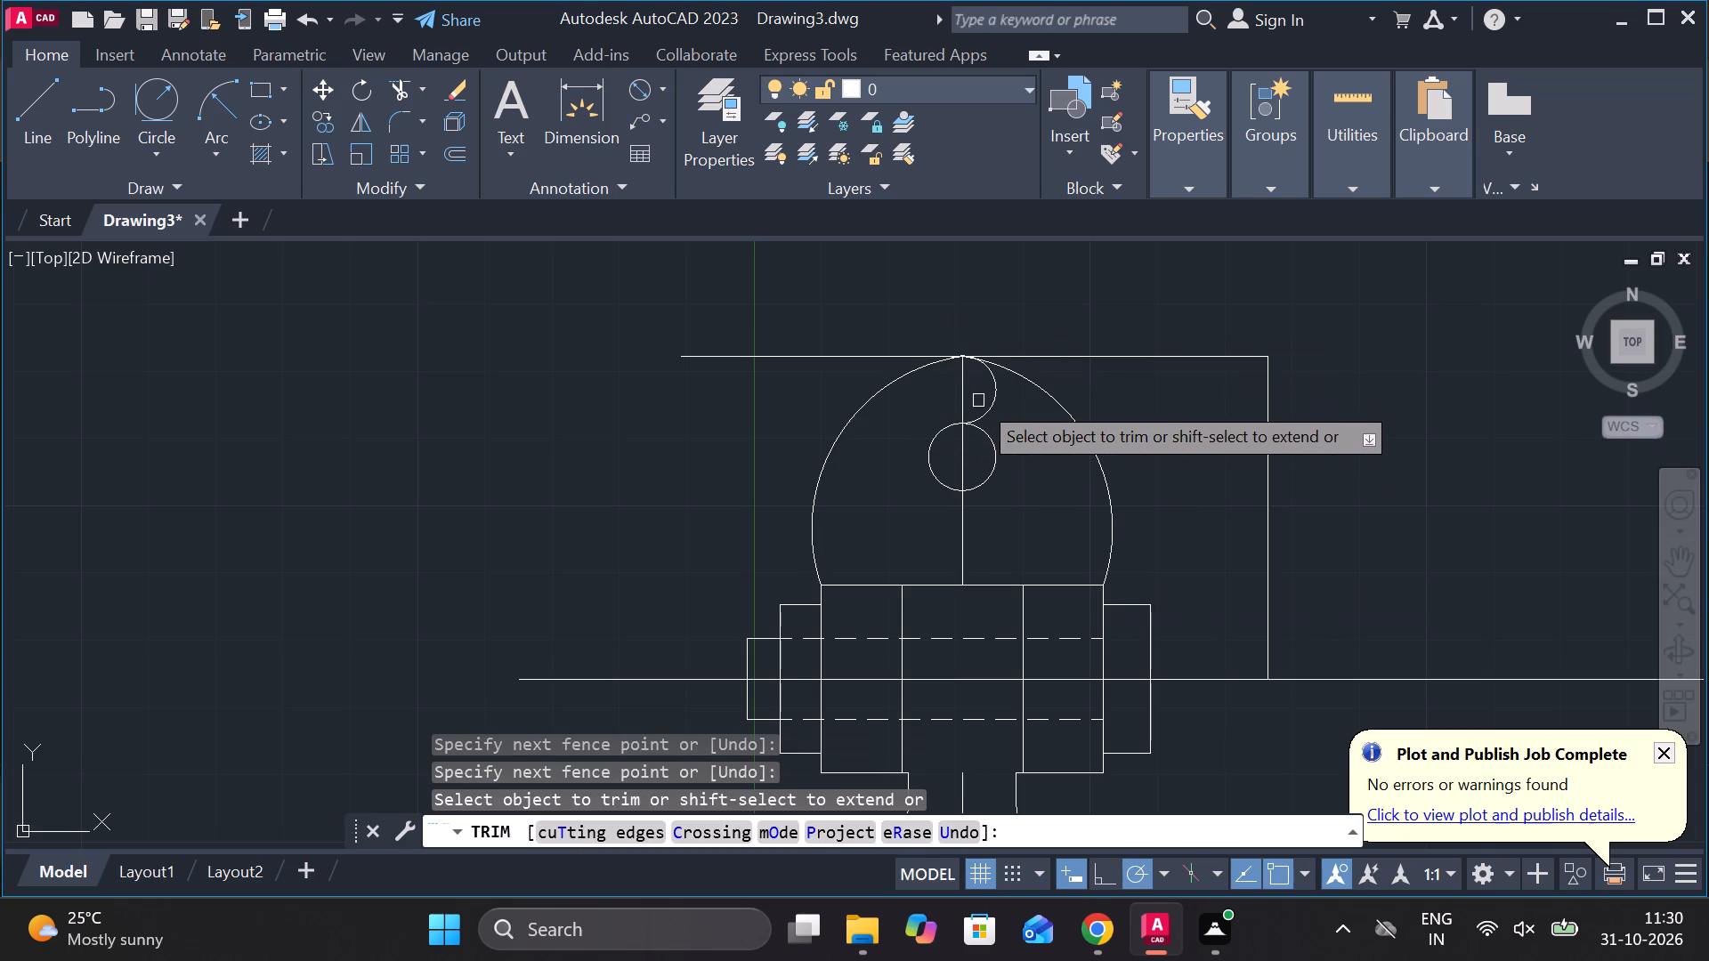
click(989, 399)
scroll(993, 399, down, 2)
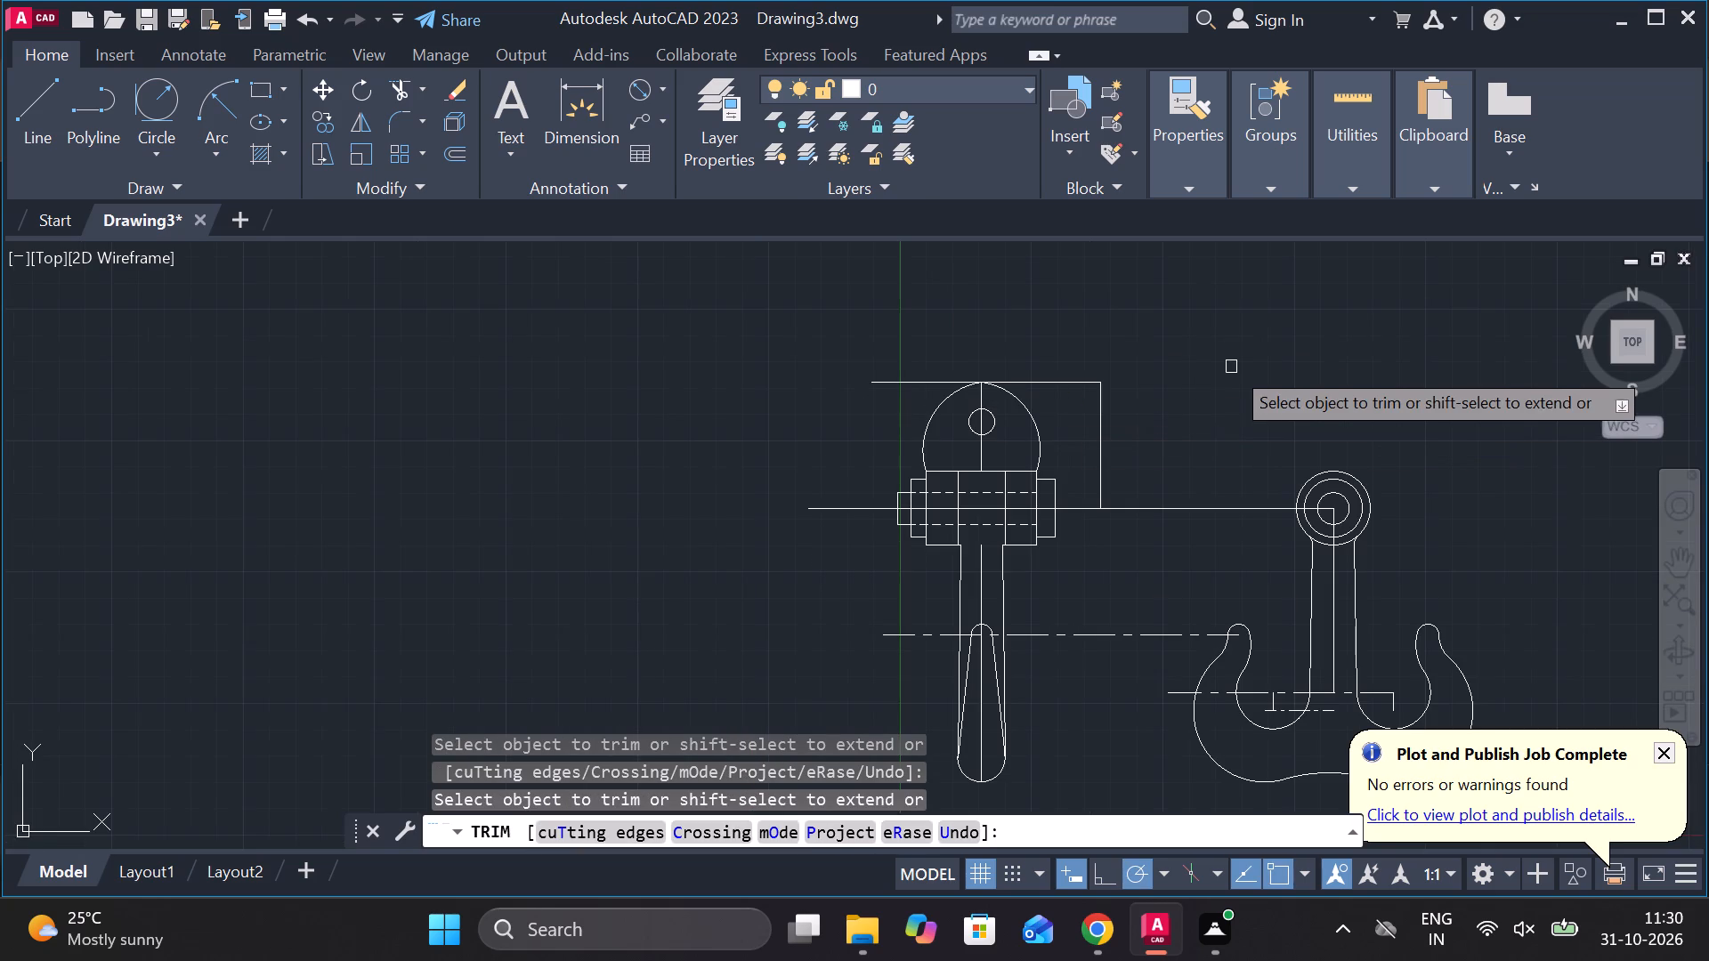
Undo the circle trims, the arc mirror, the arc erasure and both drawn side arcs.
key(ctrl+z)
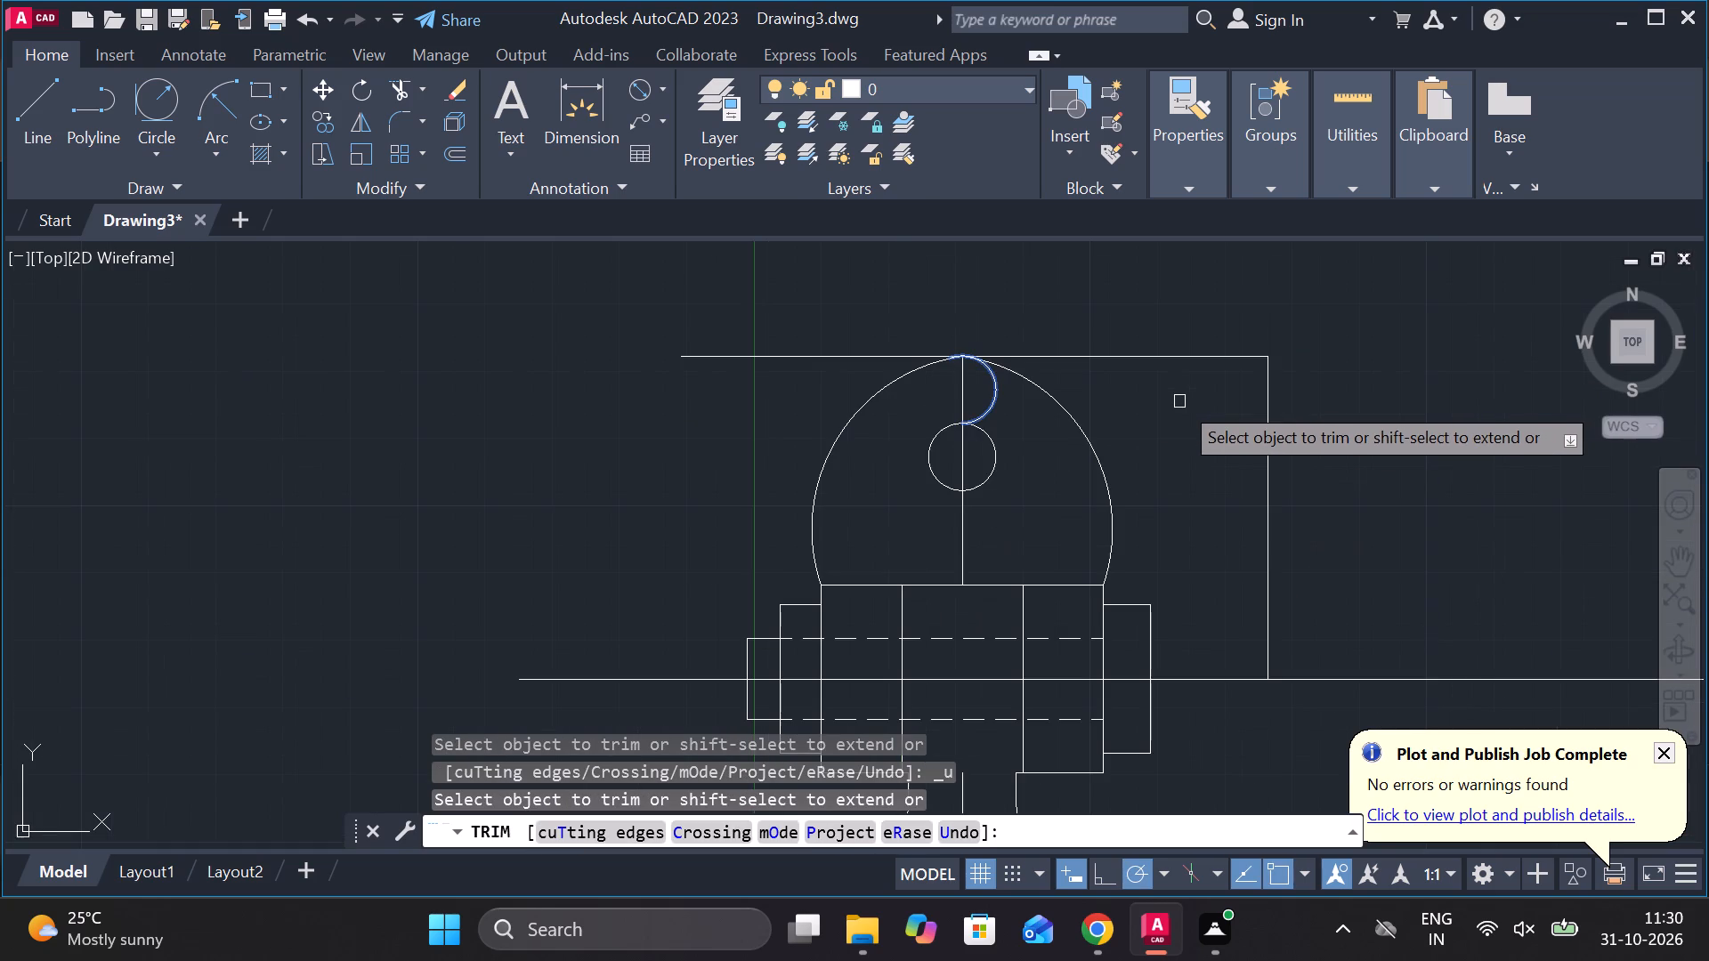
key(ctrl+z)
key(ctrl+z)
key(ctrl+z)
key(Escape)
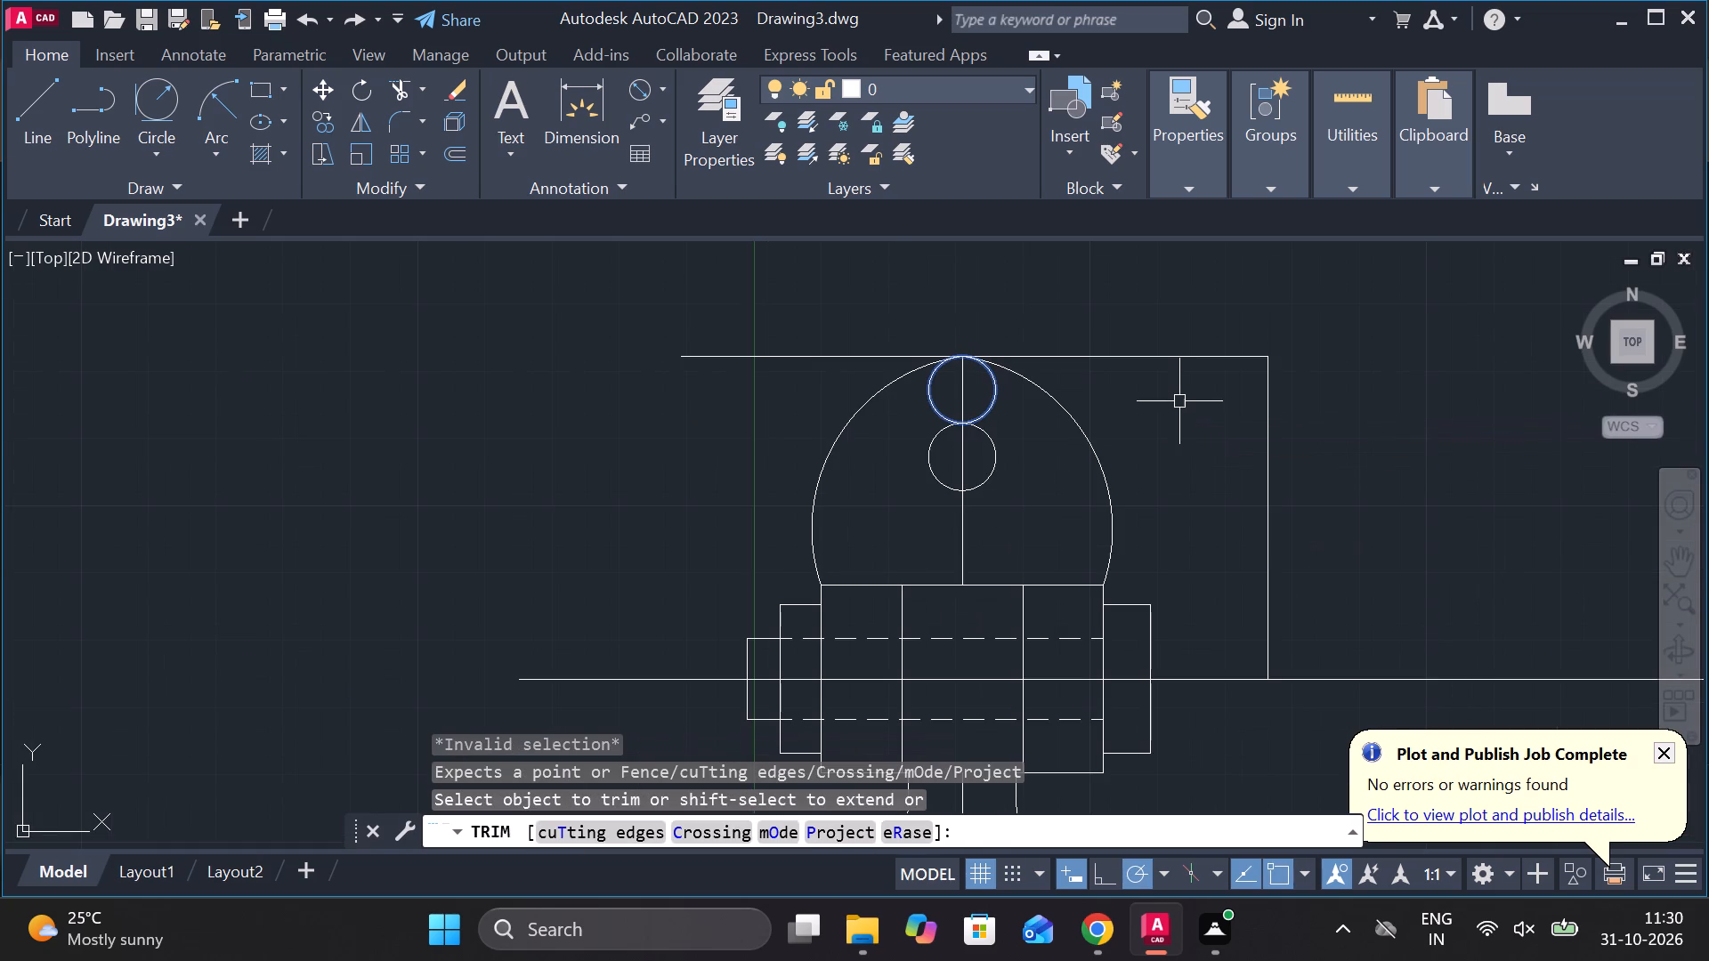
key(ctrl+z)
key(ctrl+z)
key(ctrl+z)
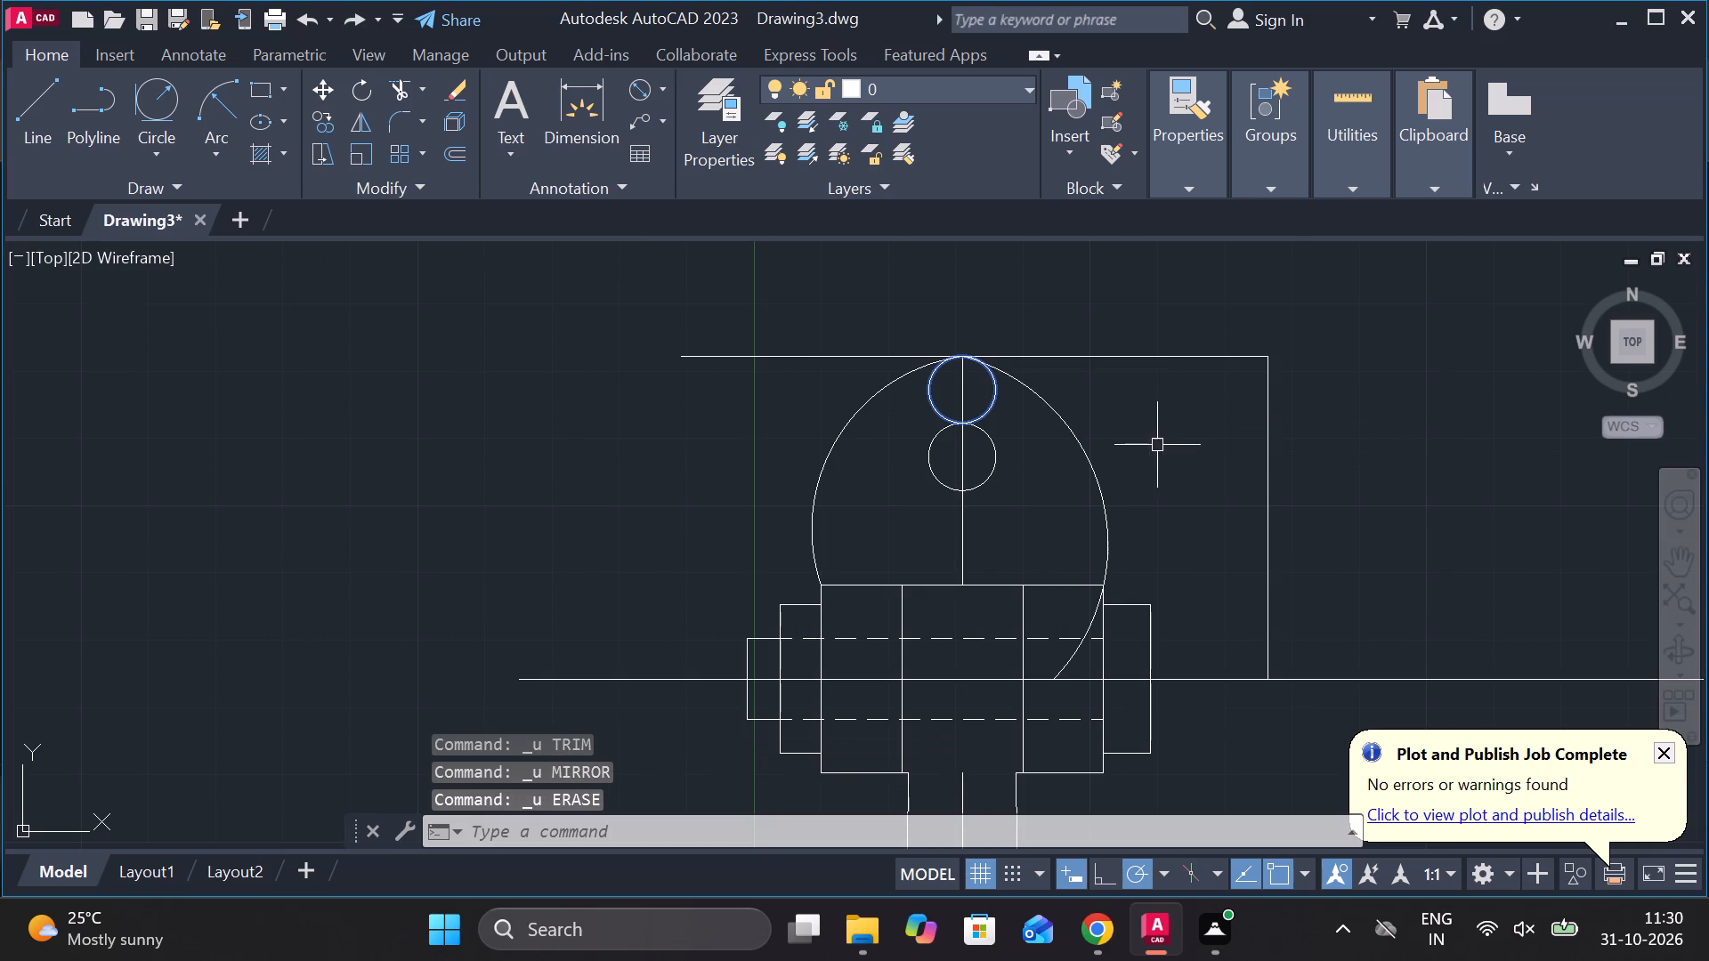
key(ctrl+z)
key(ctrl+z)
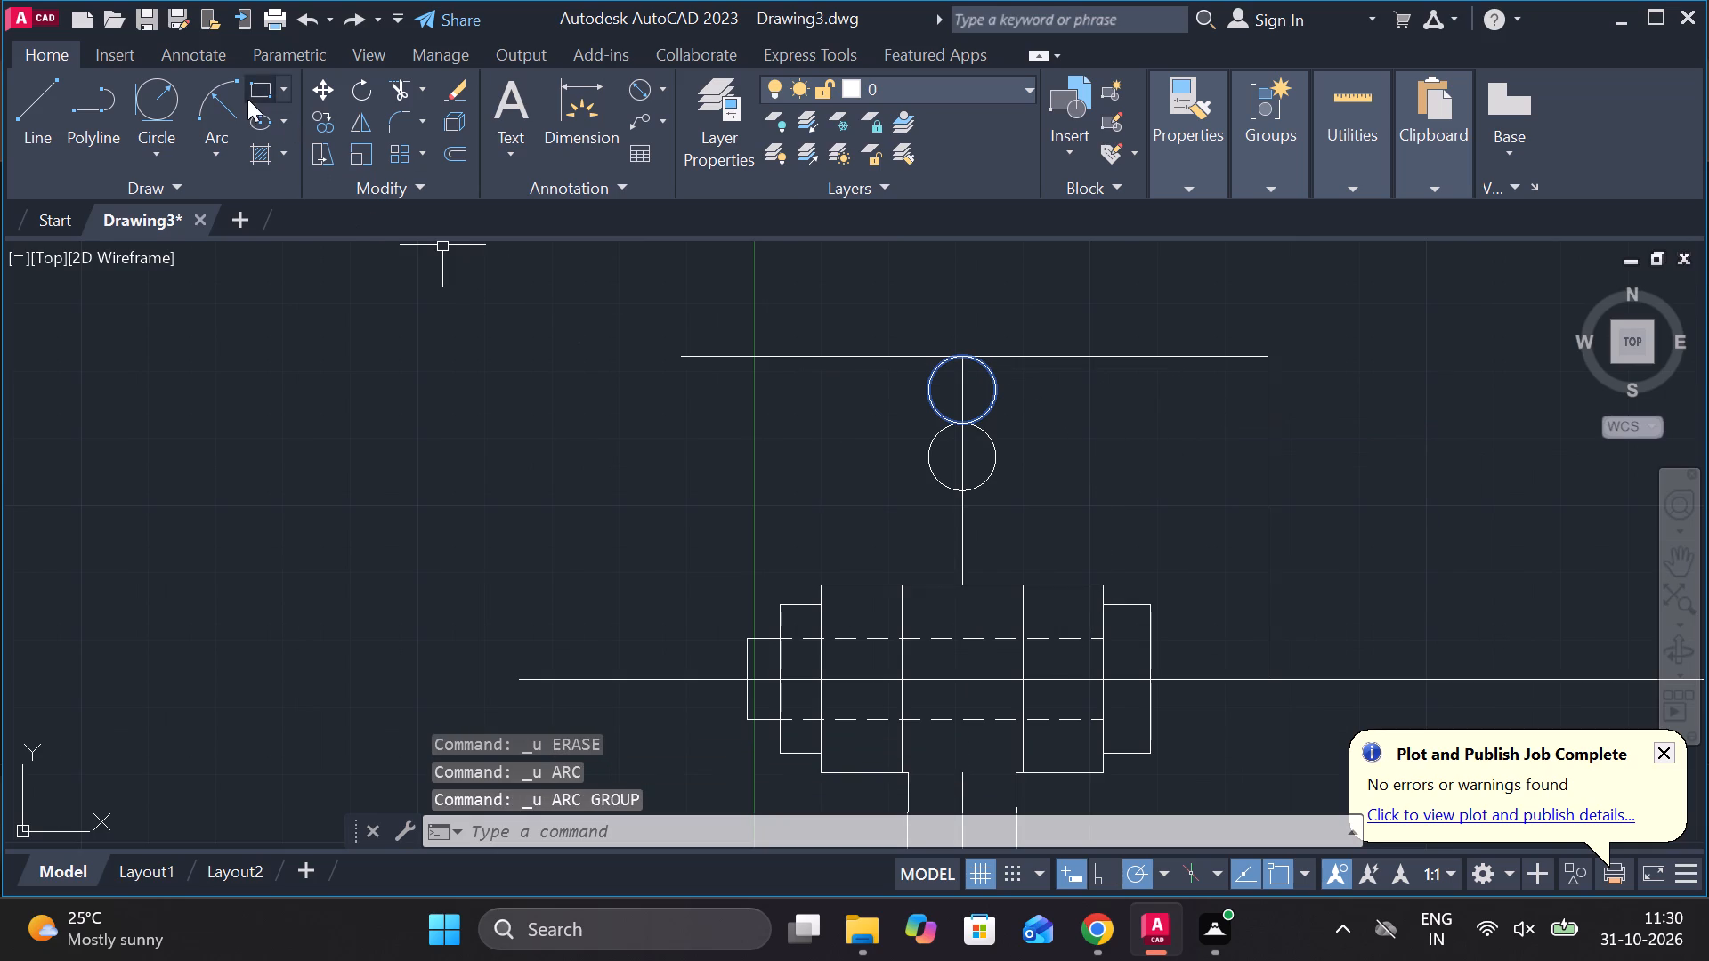
Start a new arc for the side view's arched top.
click(224, 97)
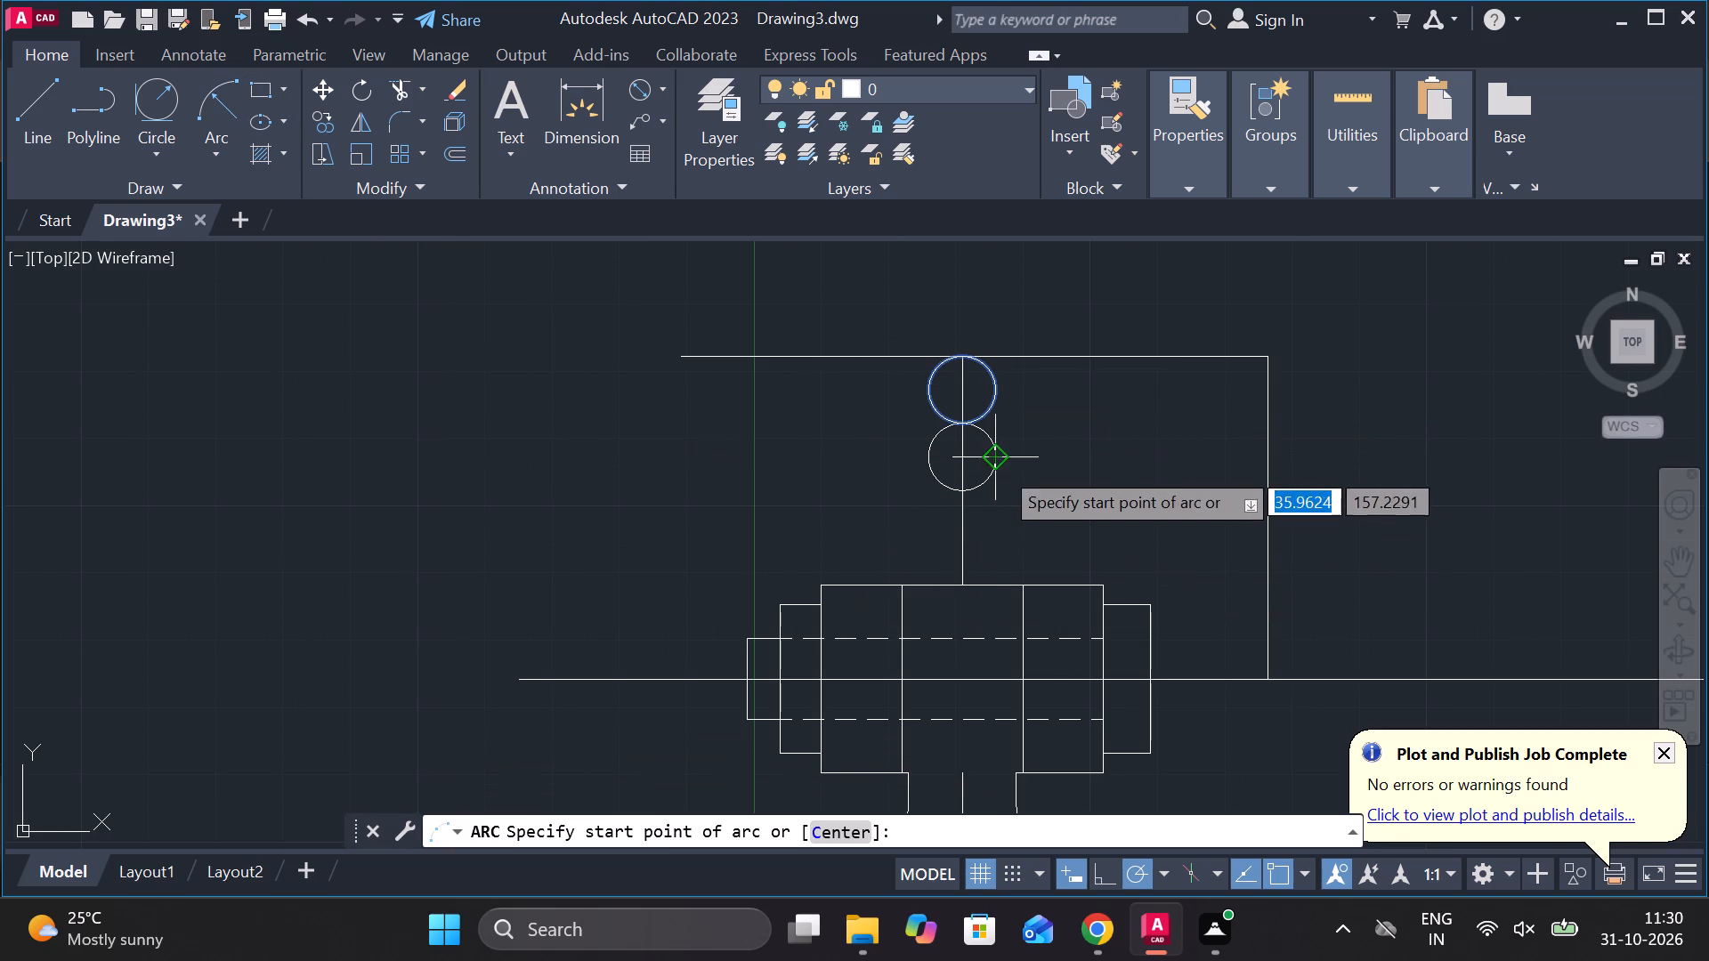
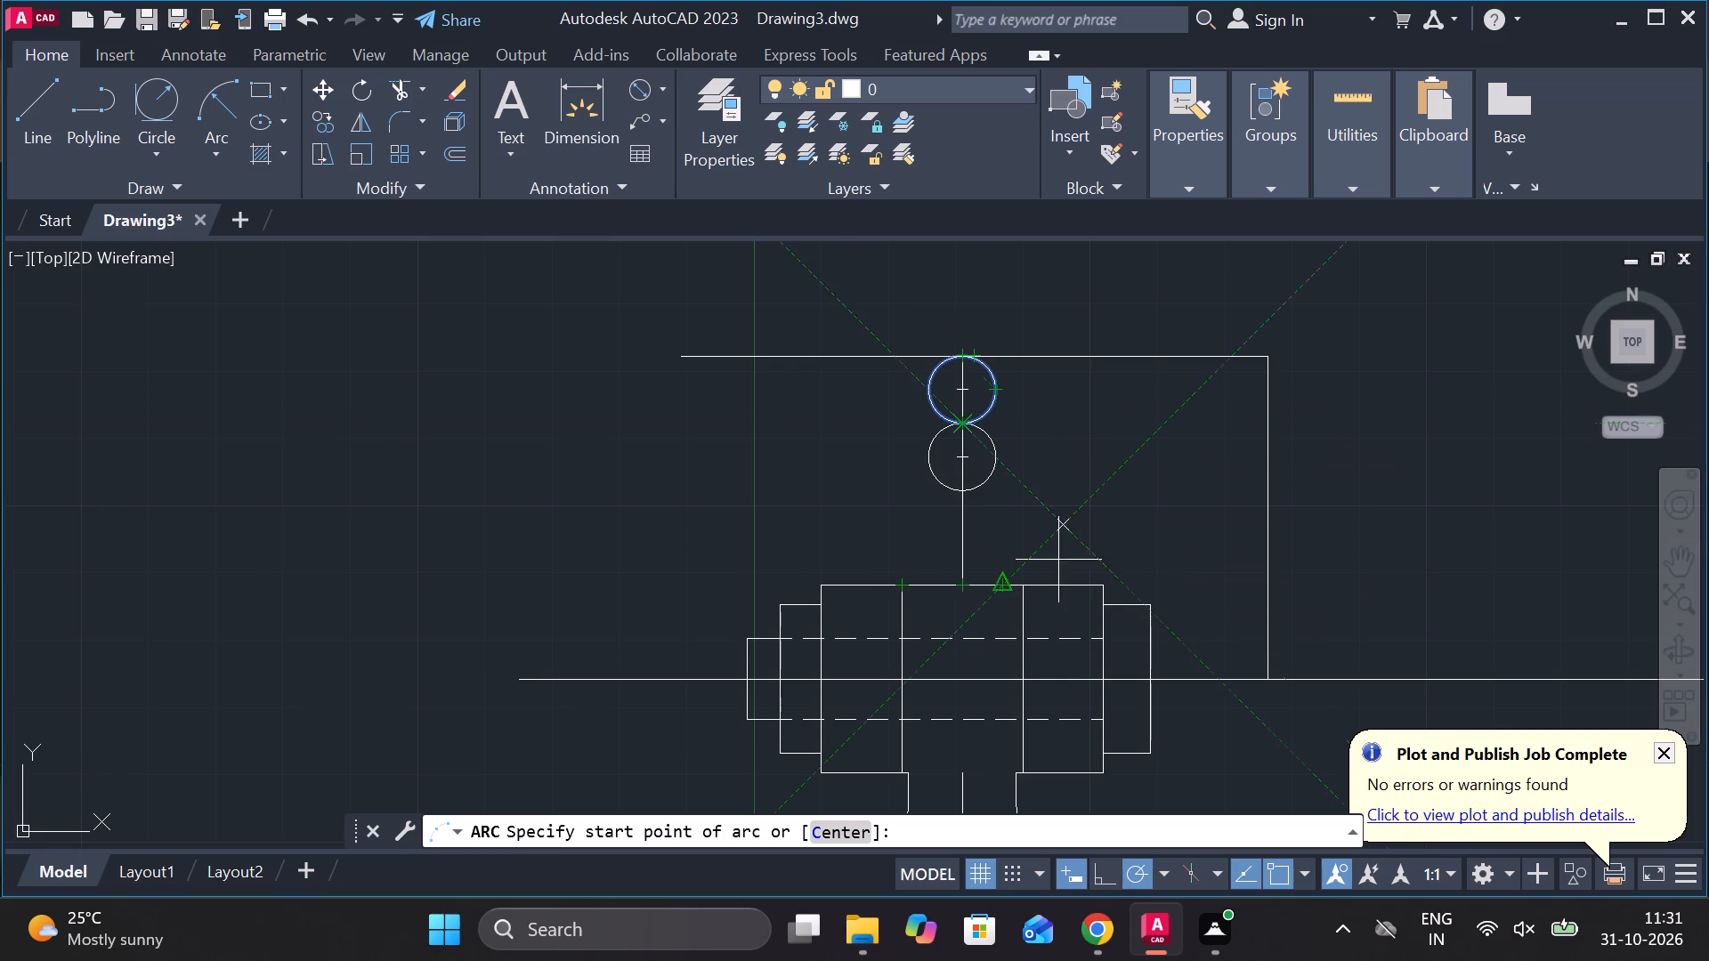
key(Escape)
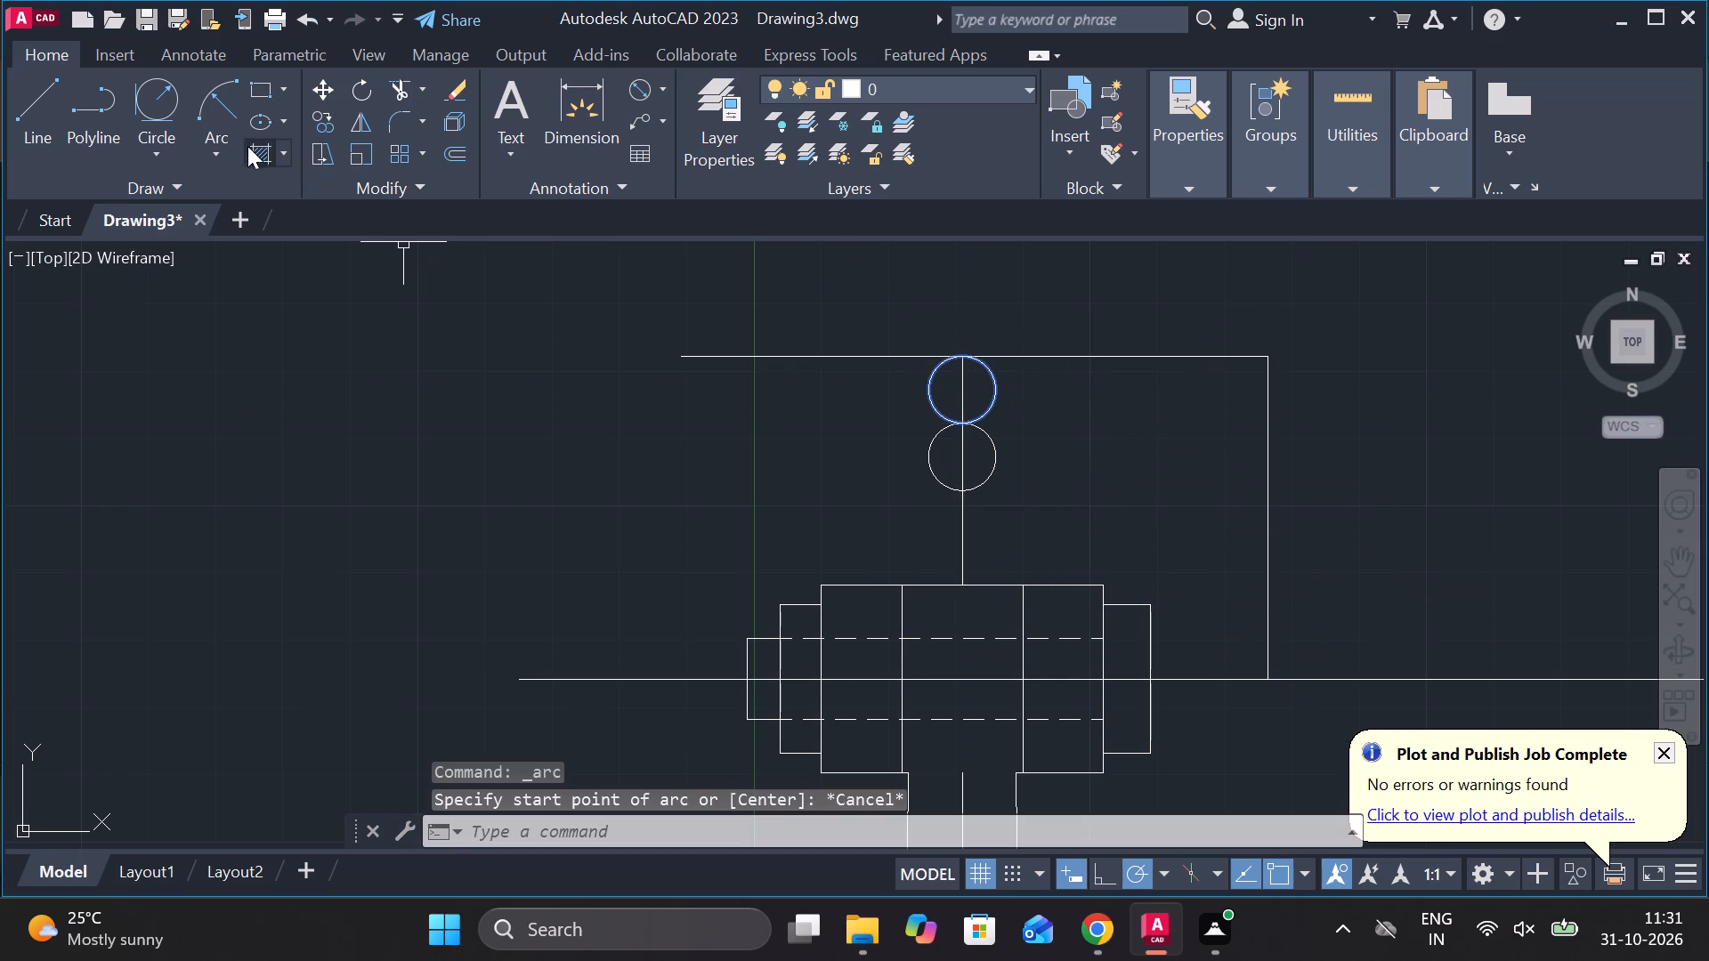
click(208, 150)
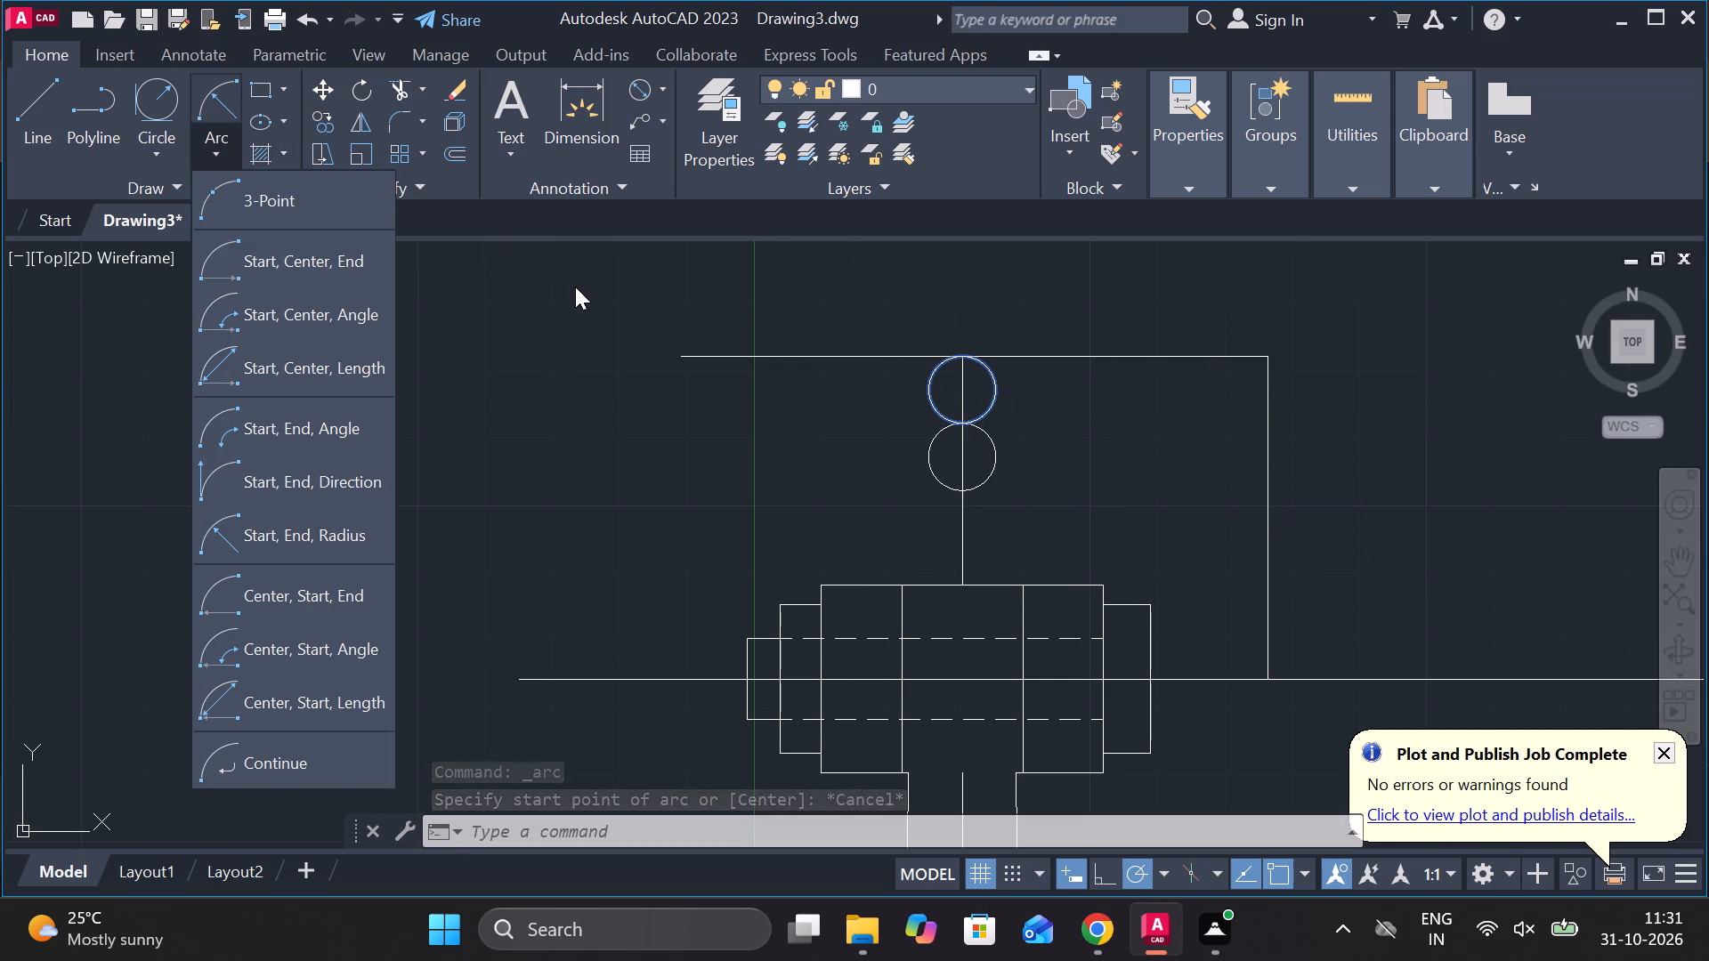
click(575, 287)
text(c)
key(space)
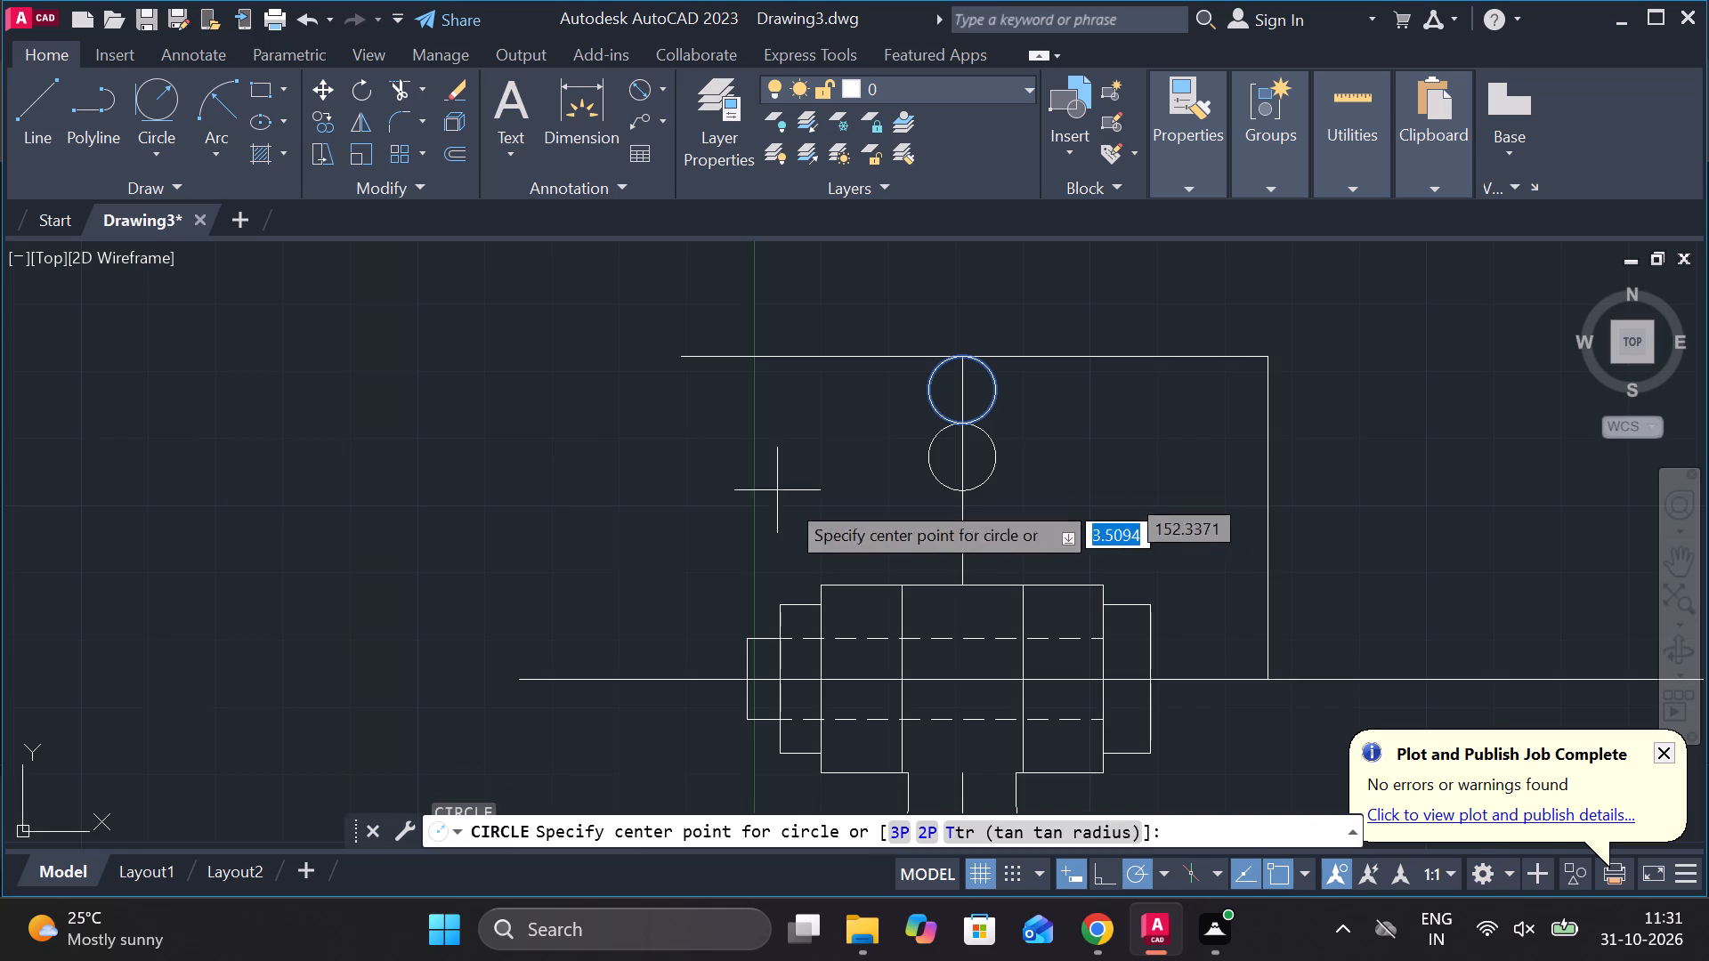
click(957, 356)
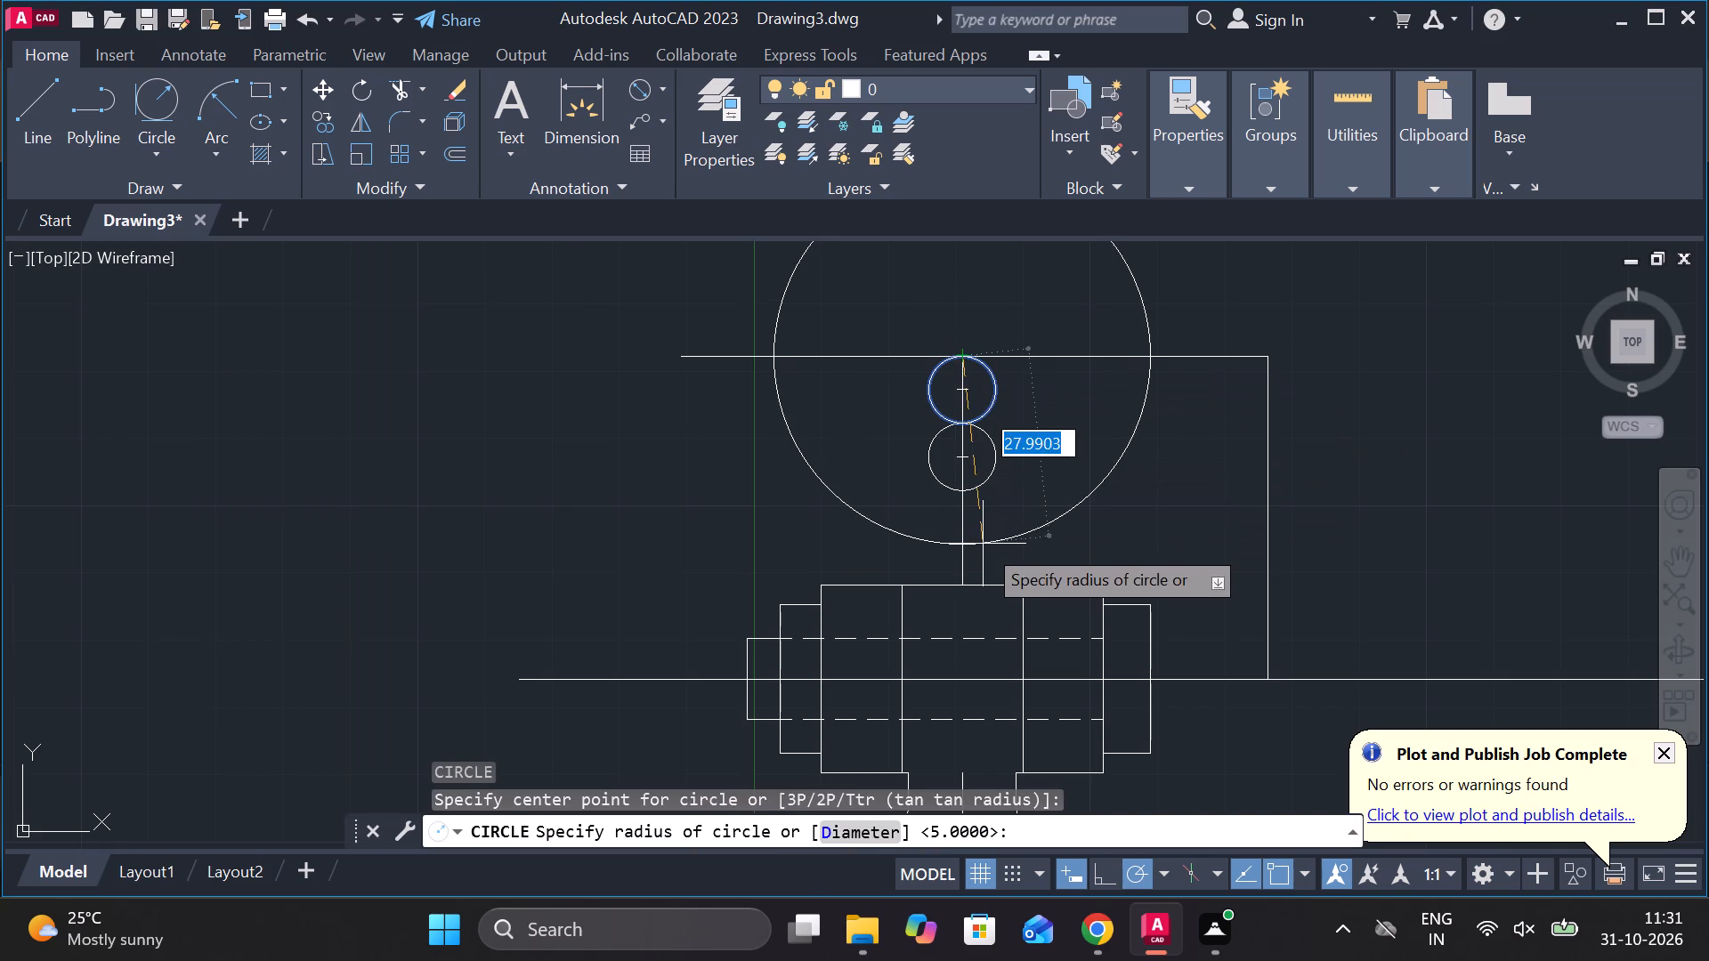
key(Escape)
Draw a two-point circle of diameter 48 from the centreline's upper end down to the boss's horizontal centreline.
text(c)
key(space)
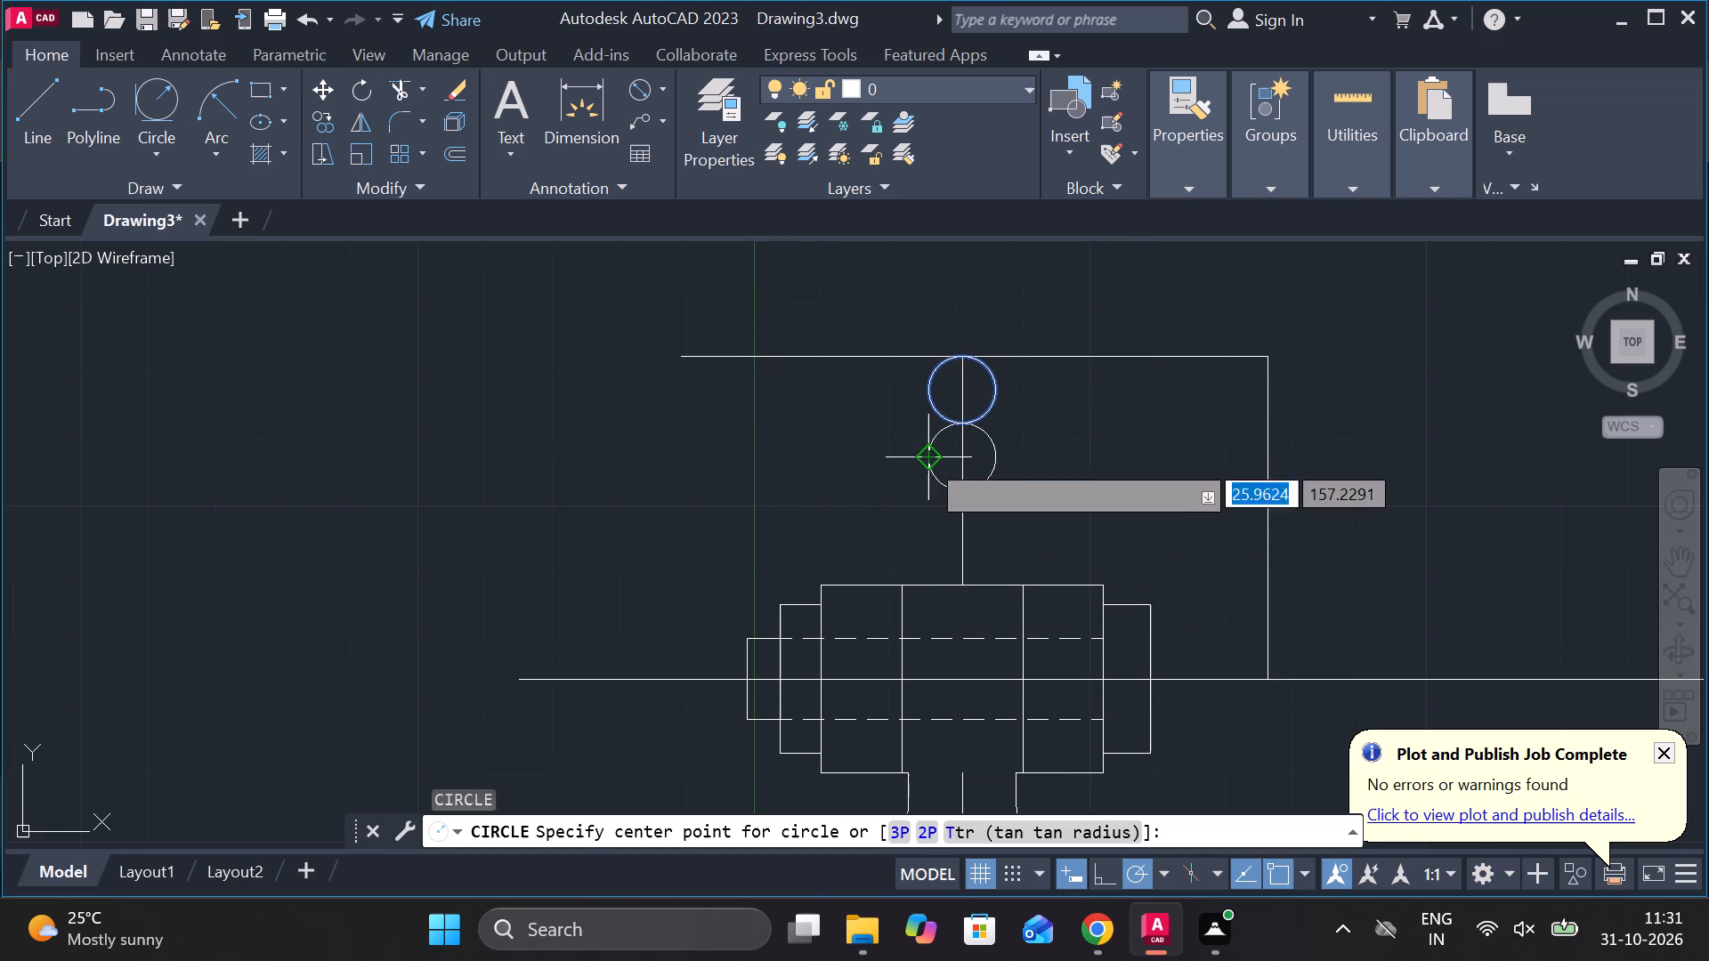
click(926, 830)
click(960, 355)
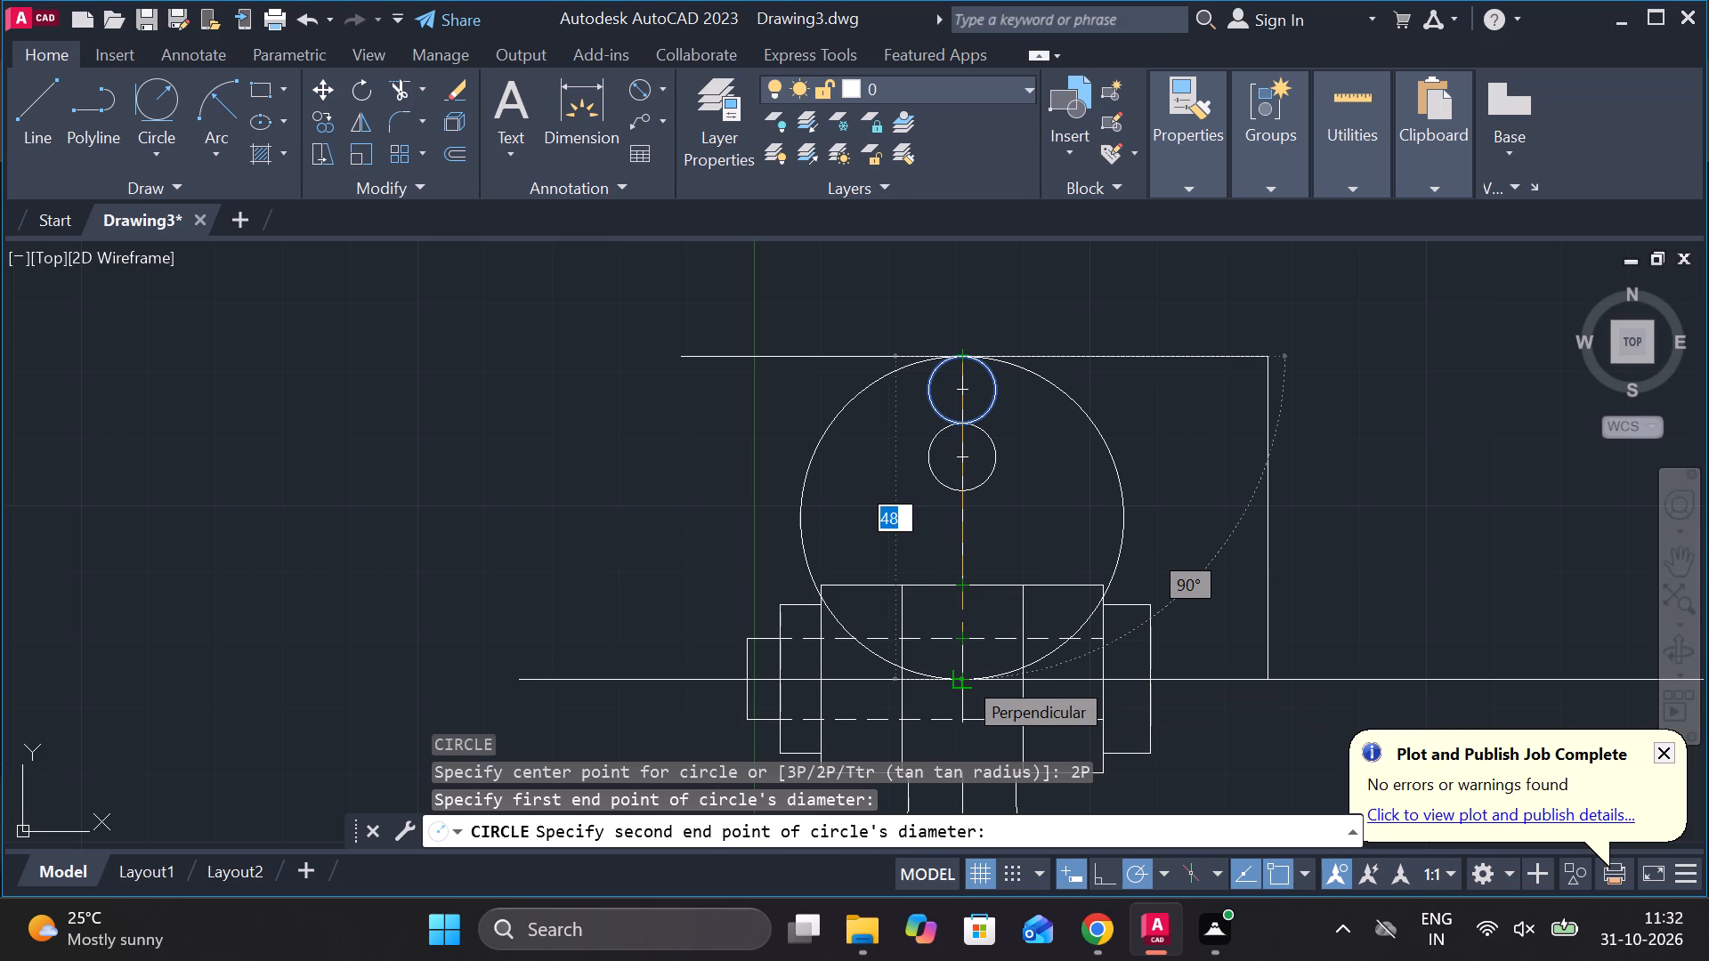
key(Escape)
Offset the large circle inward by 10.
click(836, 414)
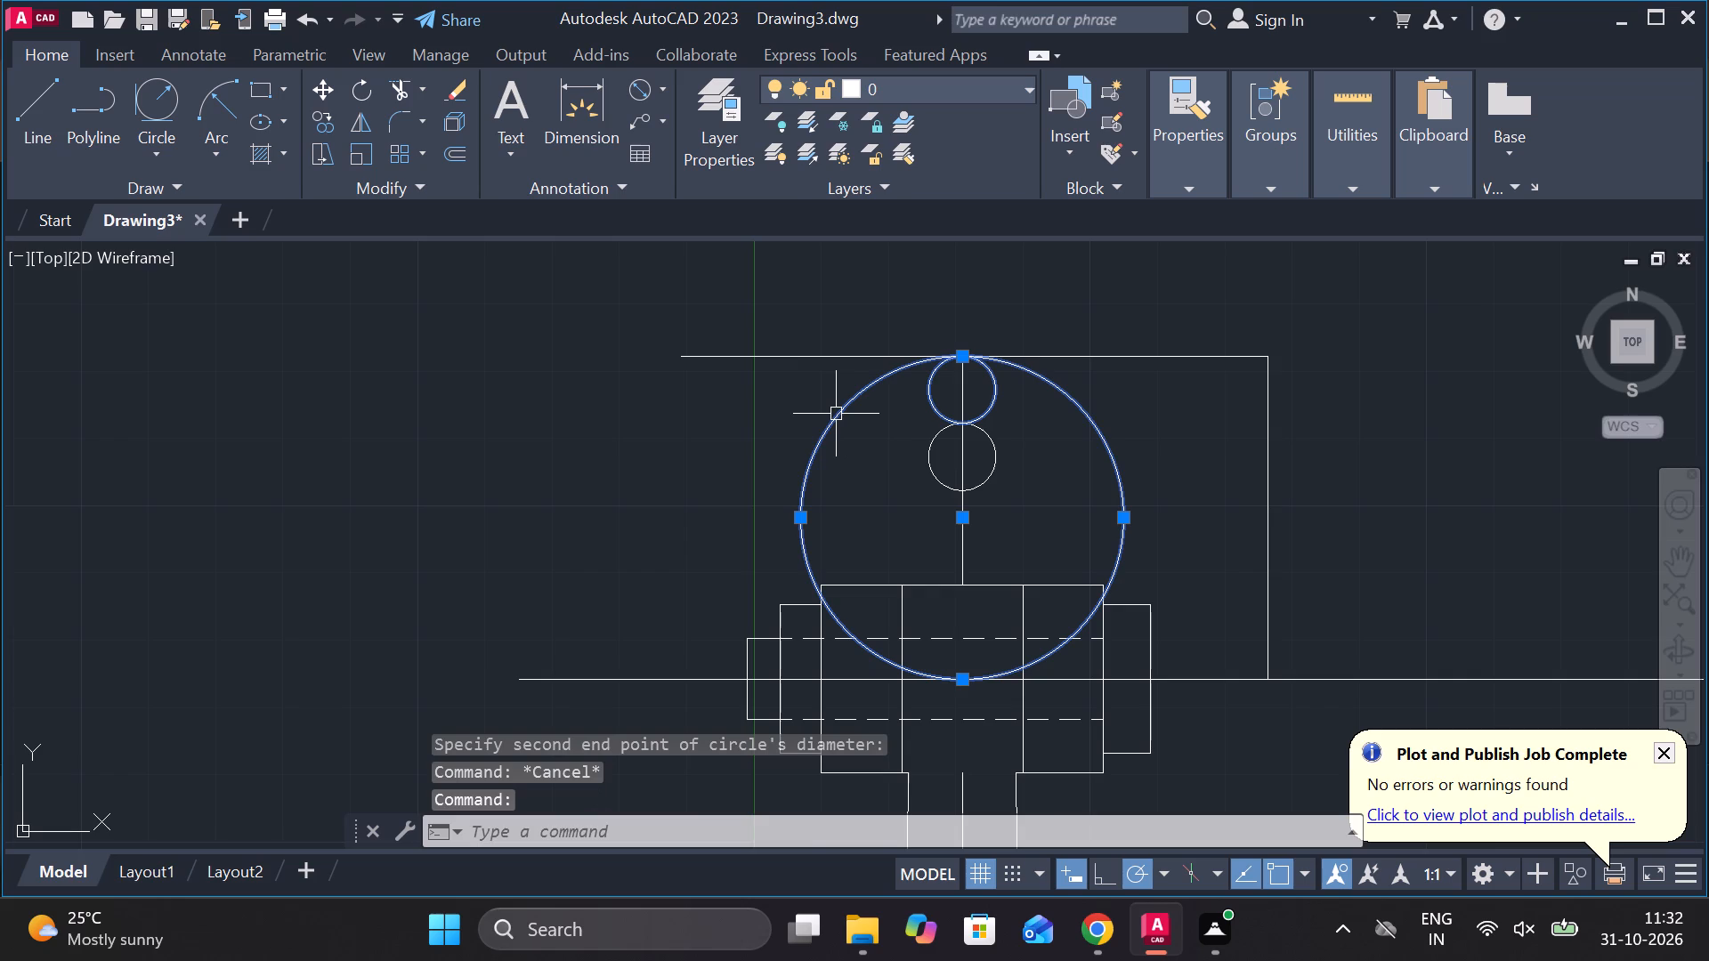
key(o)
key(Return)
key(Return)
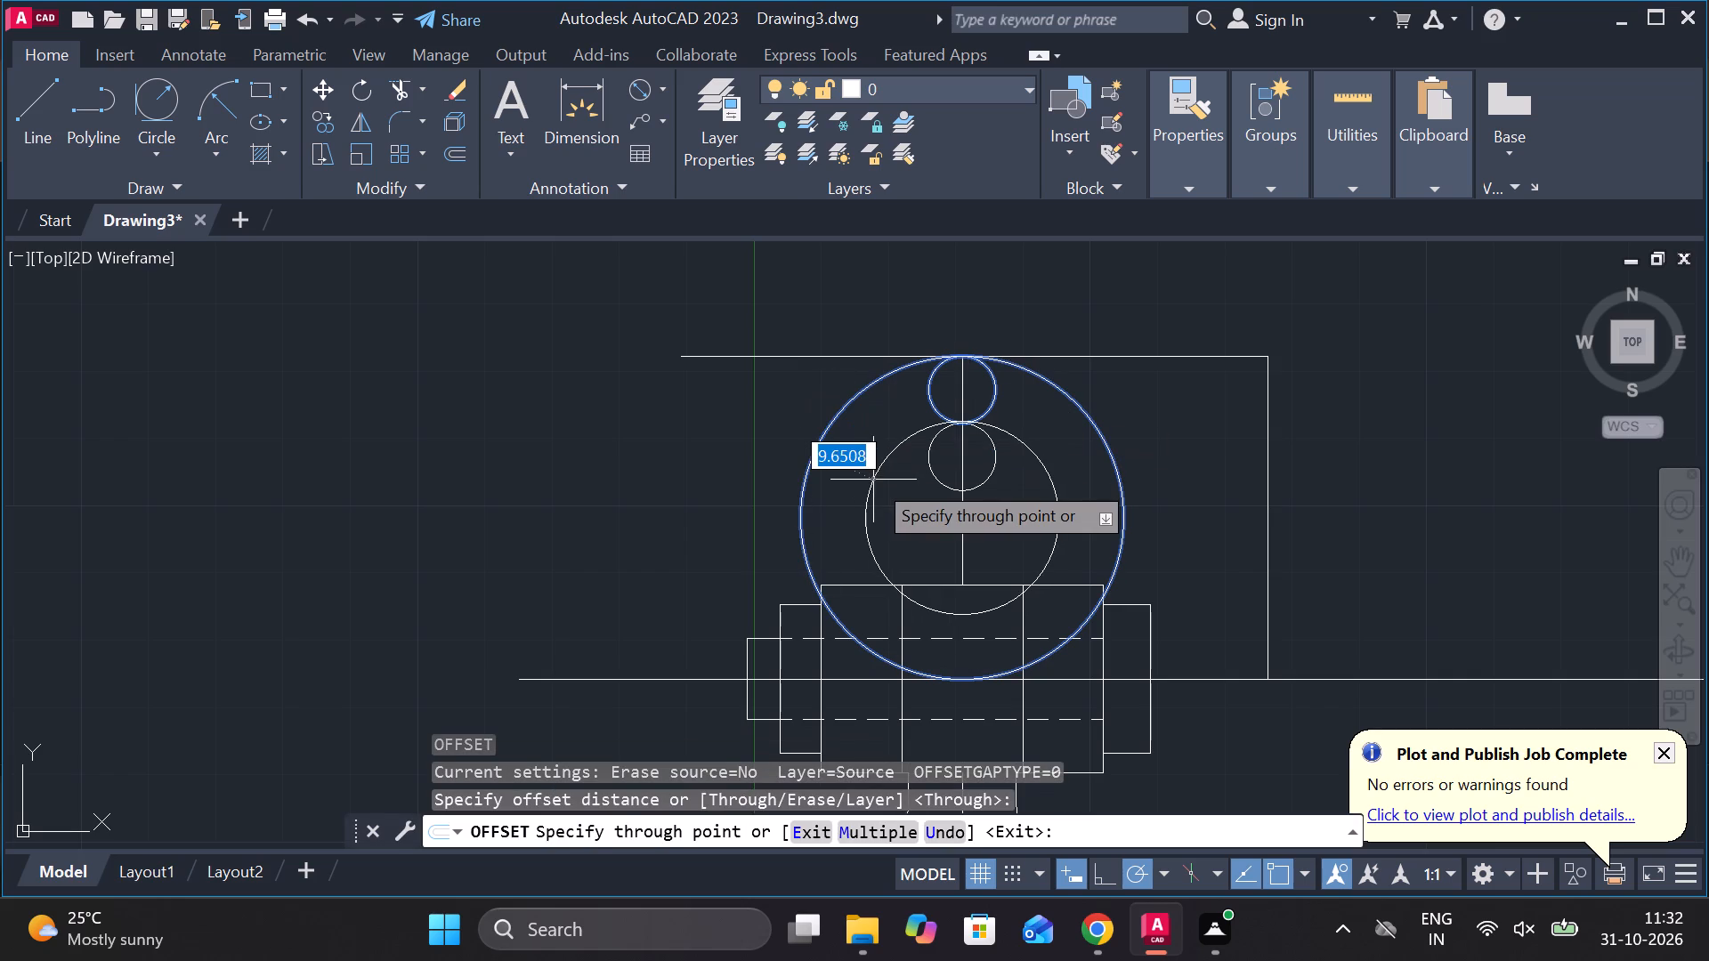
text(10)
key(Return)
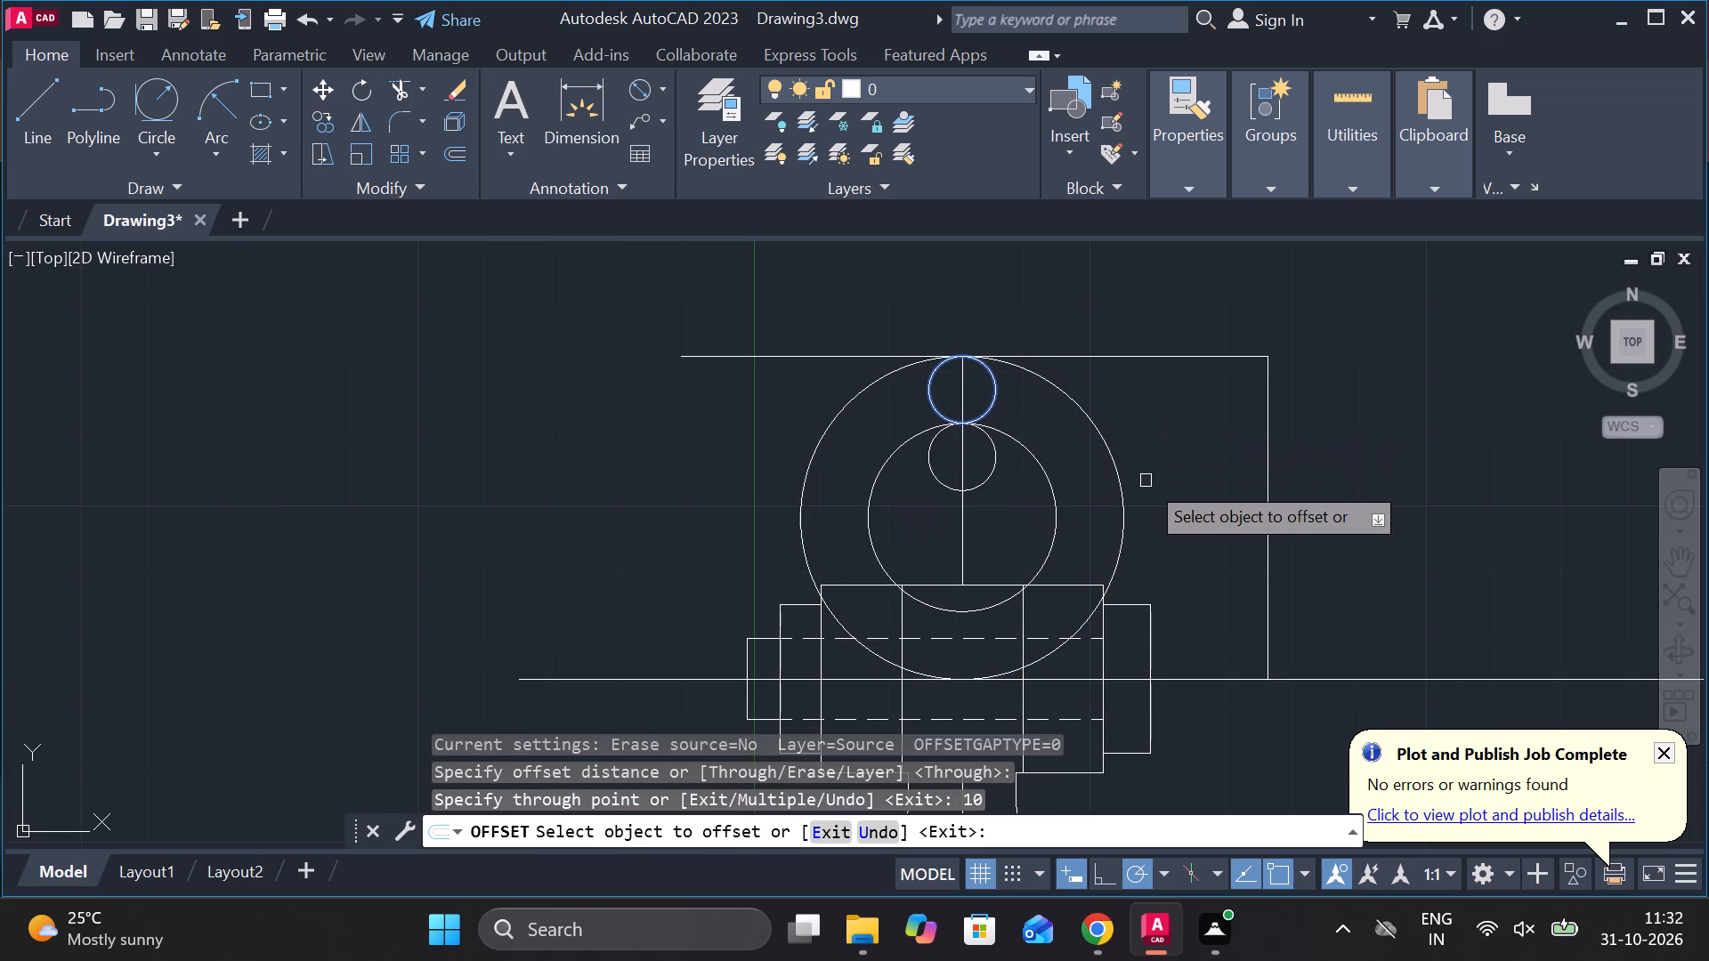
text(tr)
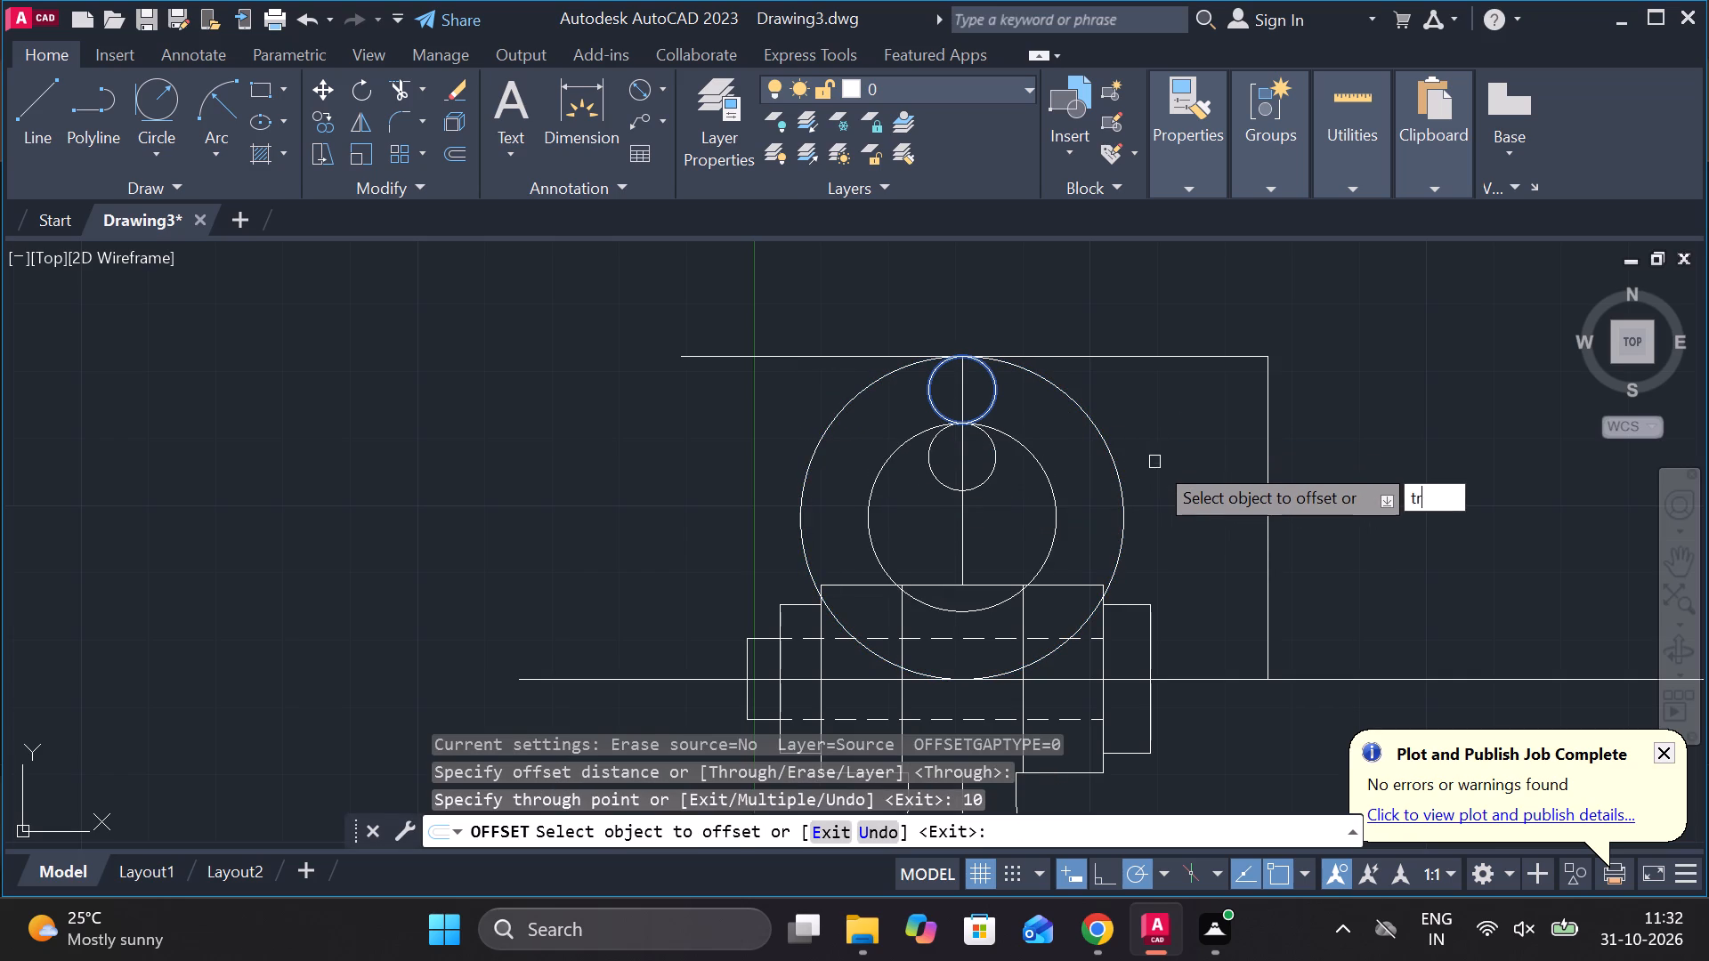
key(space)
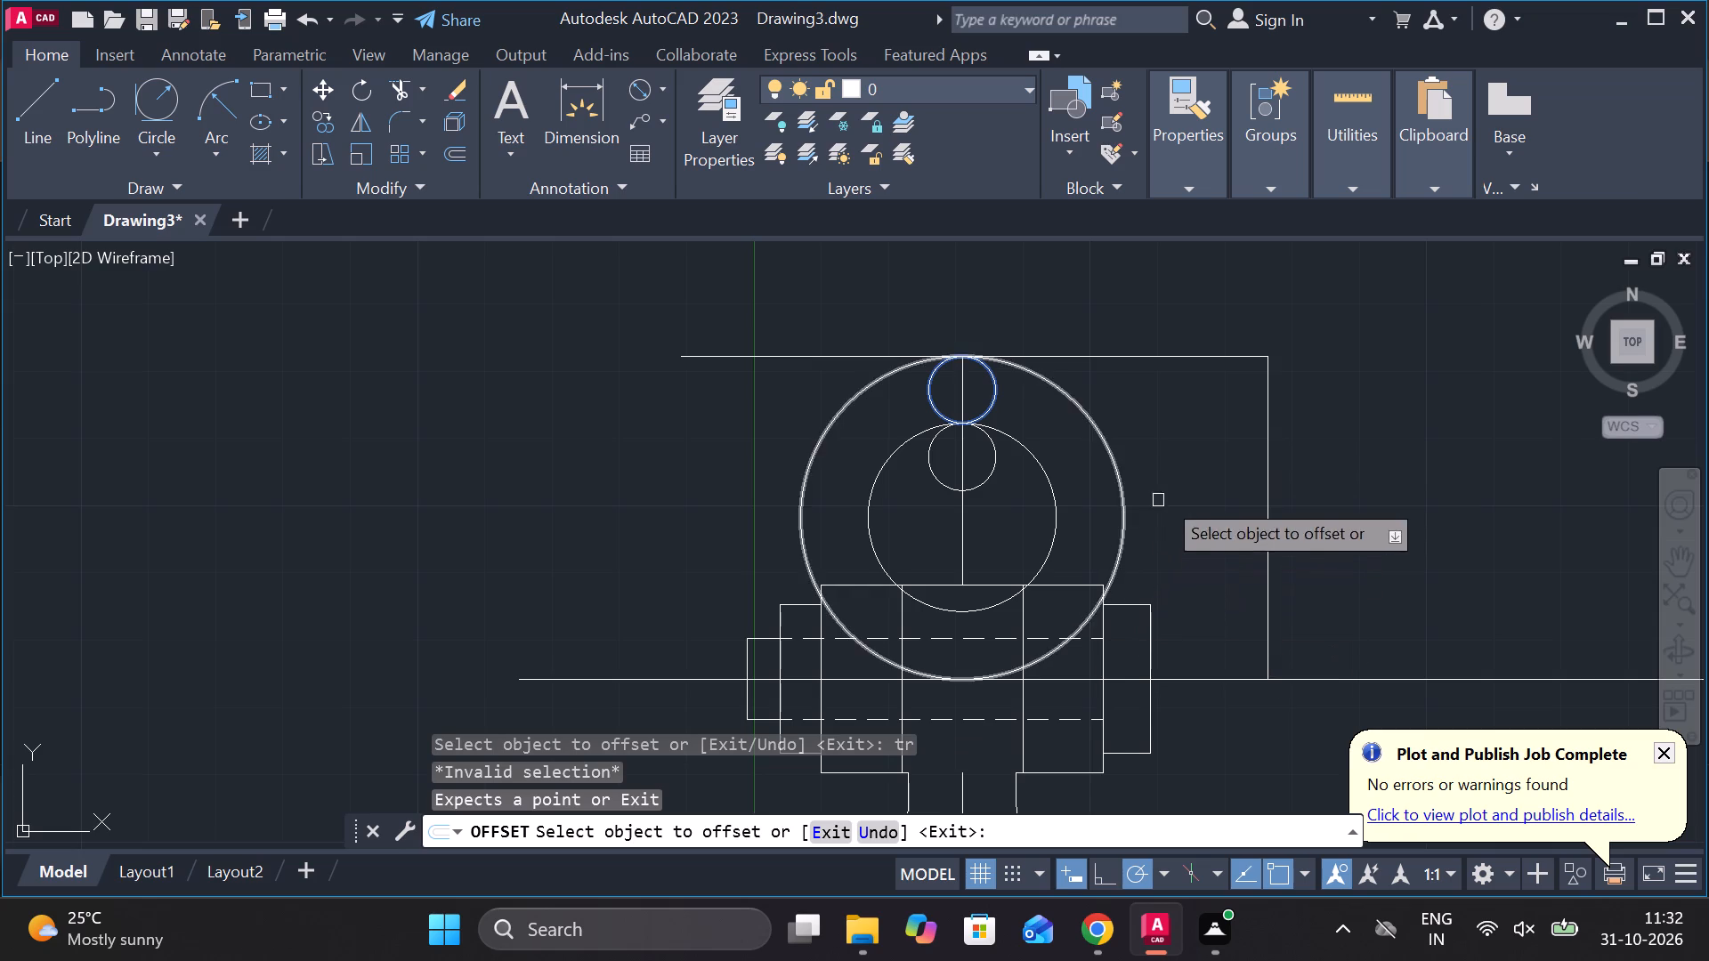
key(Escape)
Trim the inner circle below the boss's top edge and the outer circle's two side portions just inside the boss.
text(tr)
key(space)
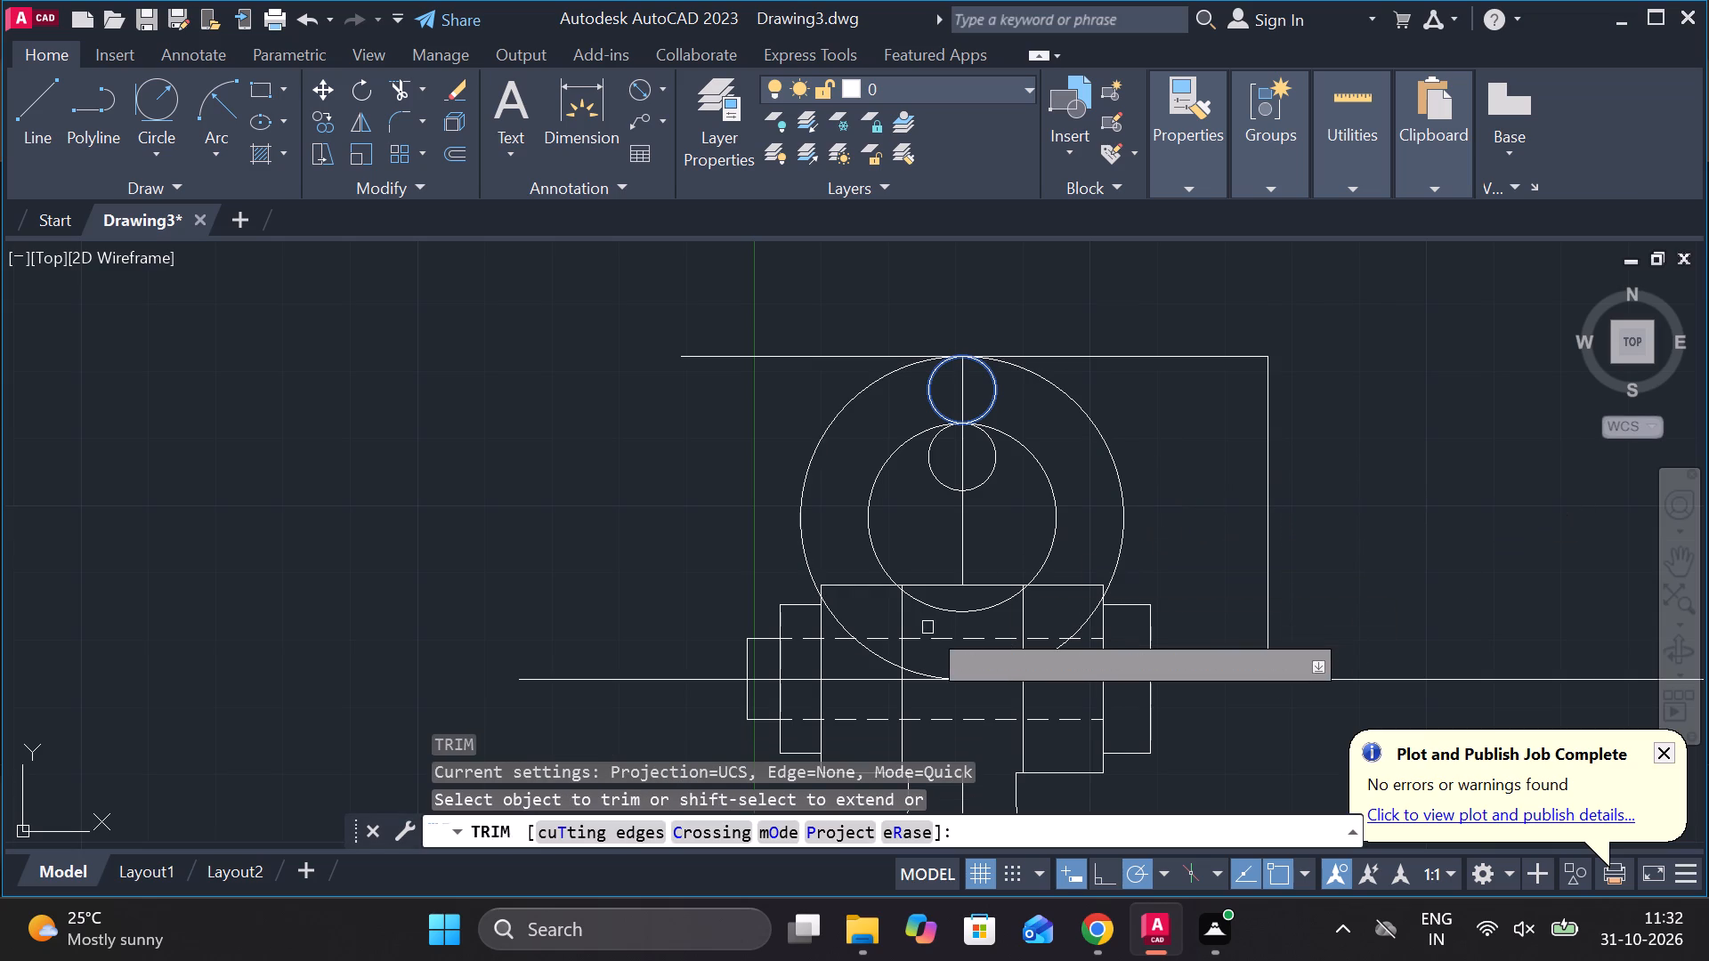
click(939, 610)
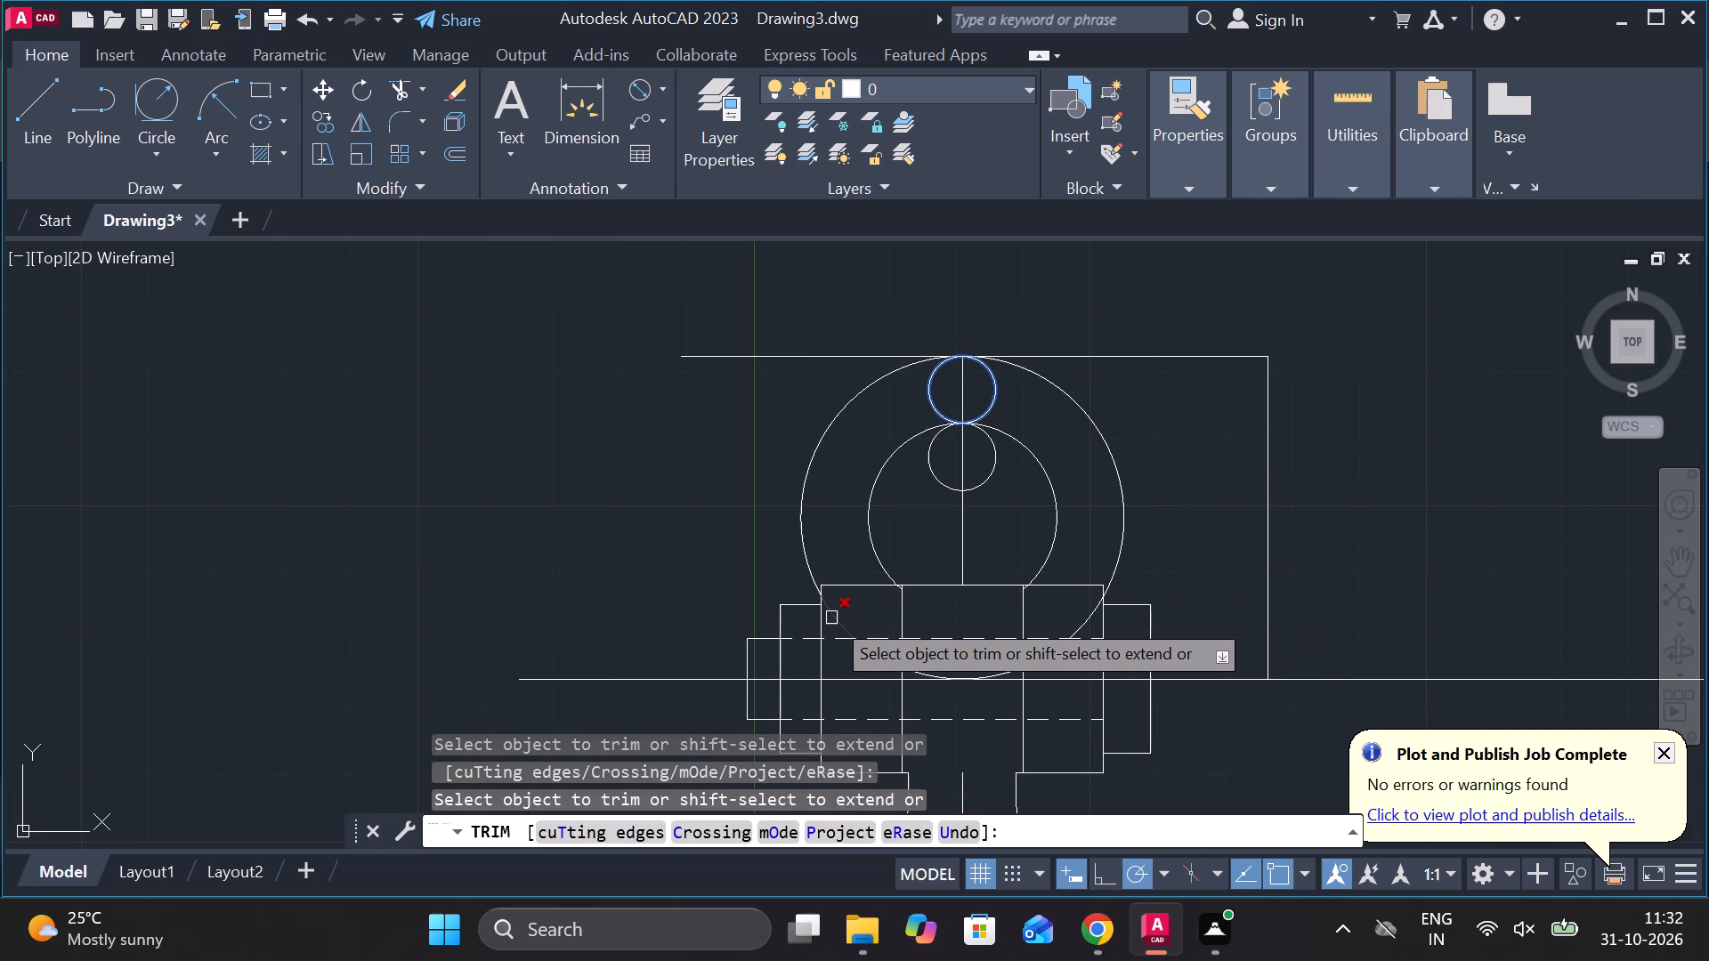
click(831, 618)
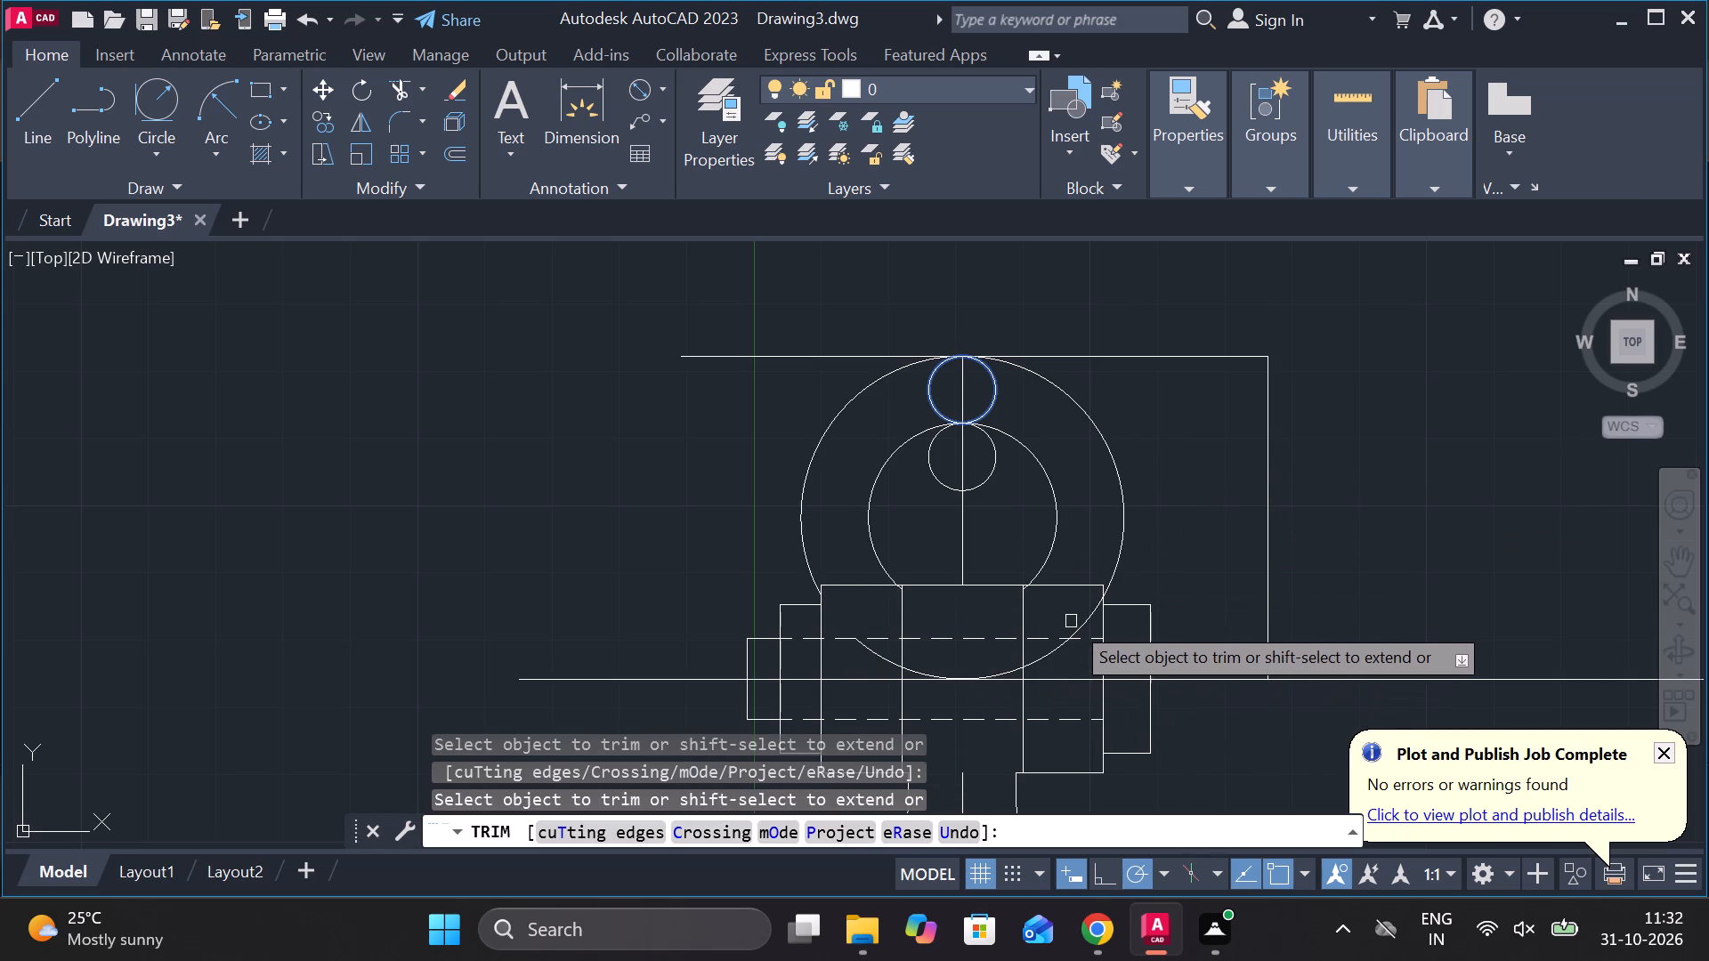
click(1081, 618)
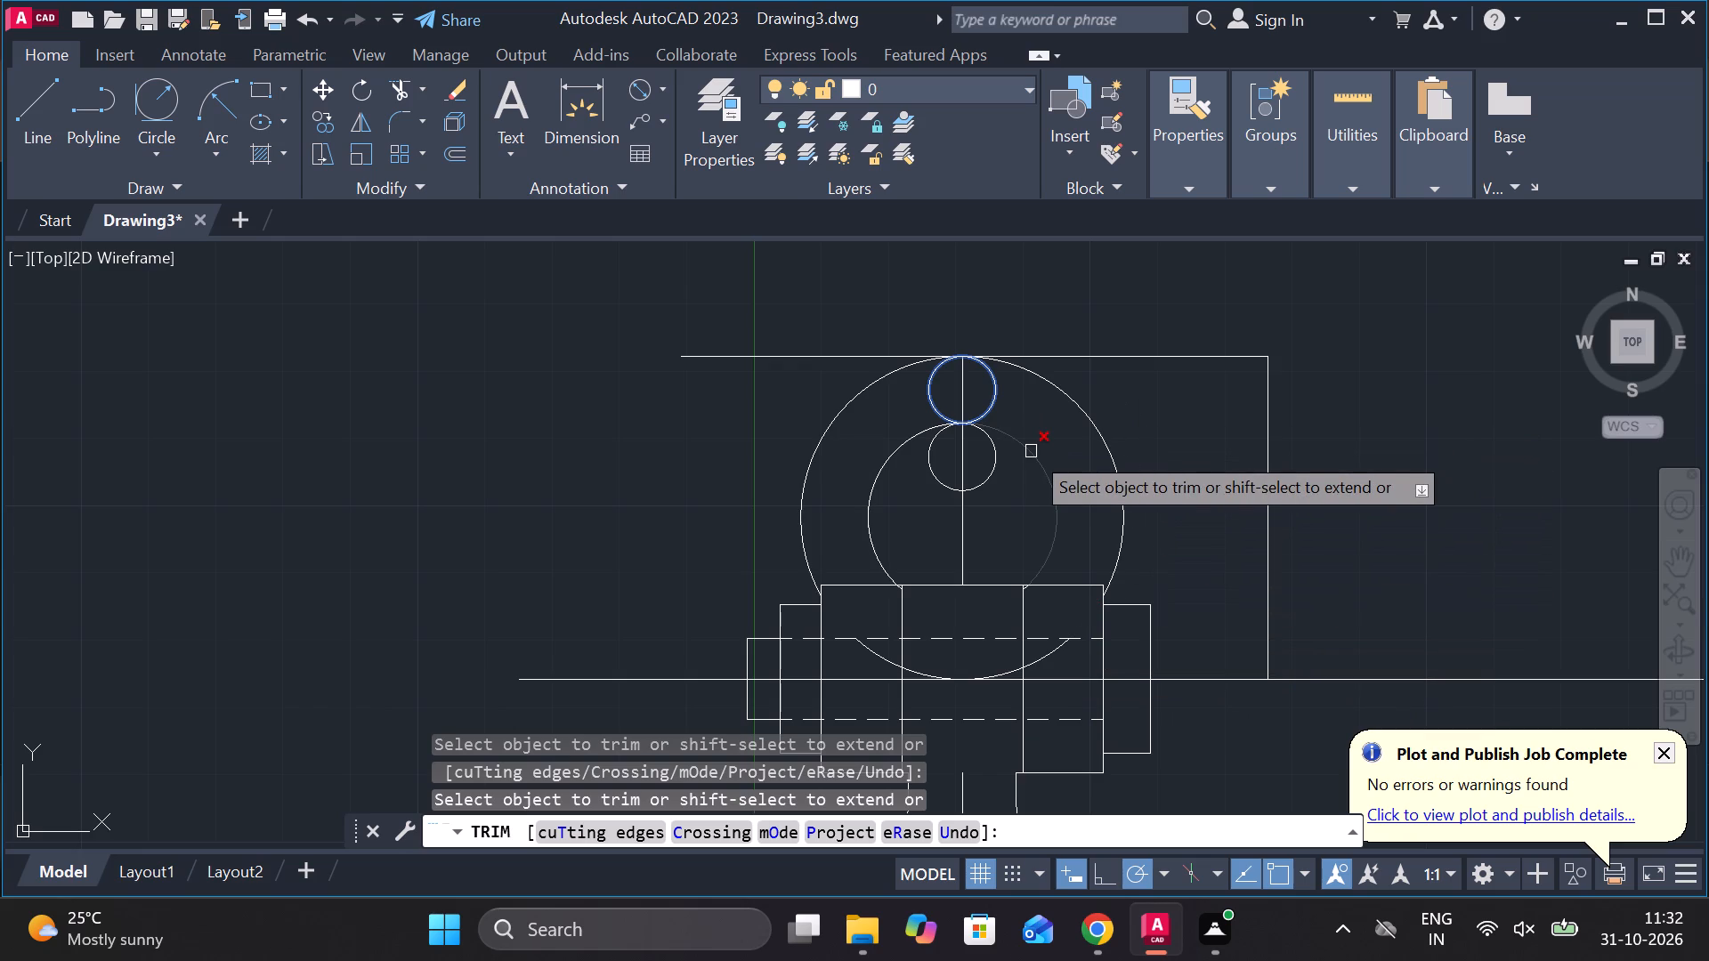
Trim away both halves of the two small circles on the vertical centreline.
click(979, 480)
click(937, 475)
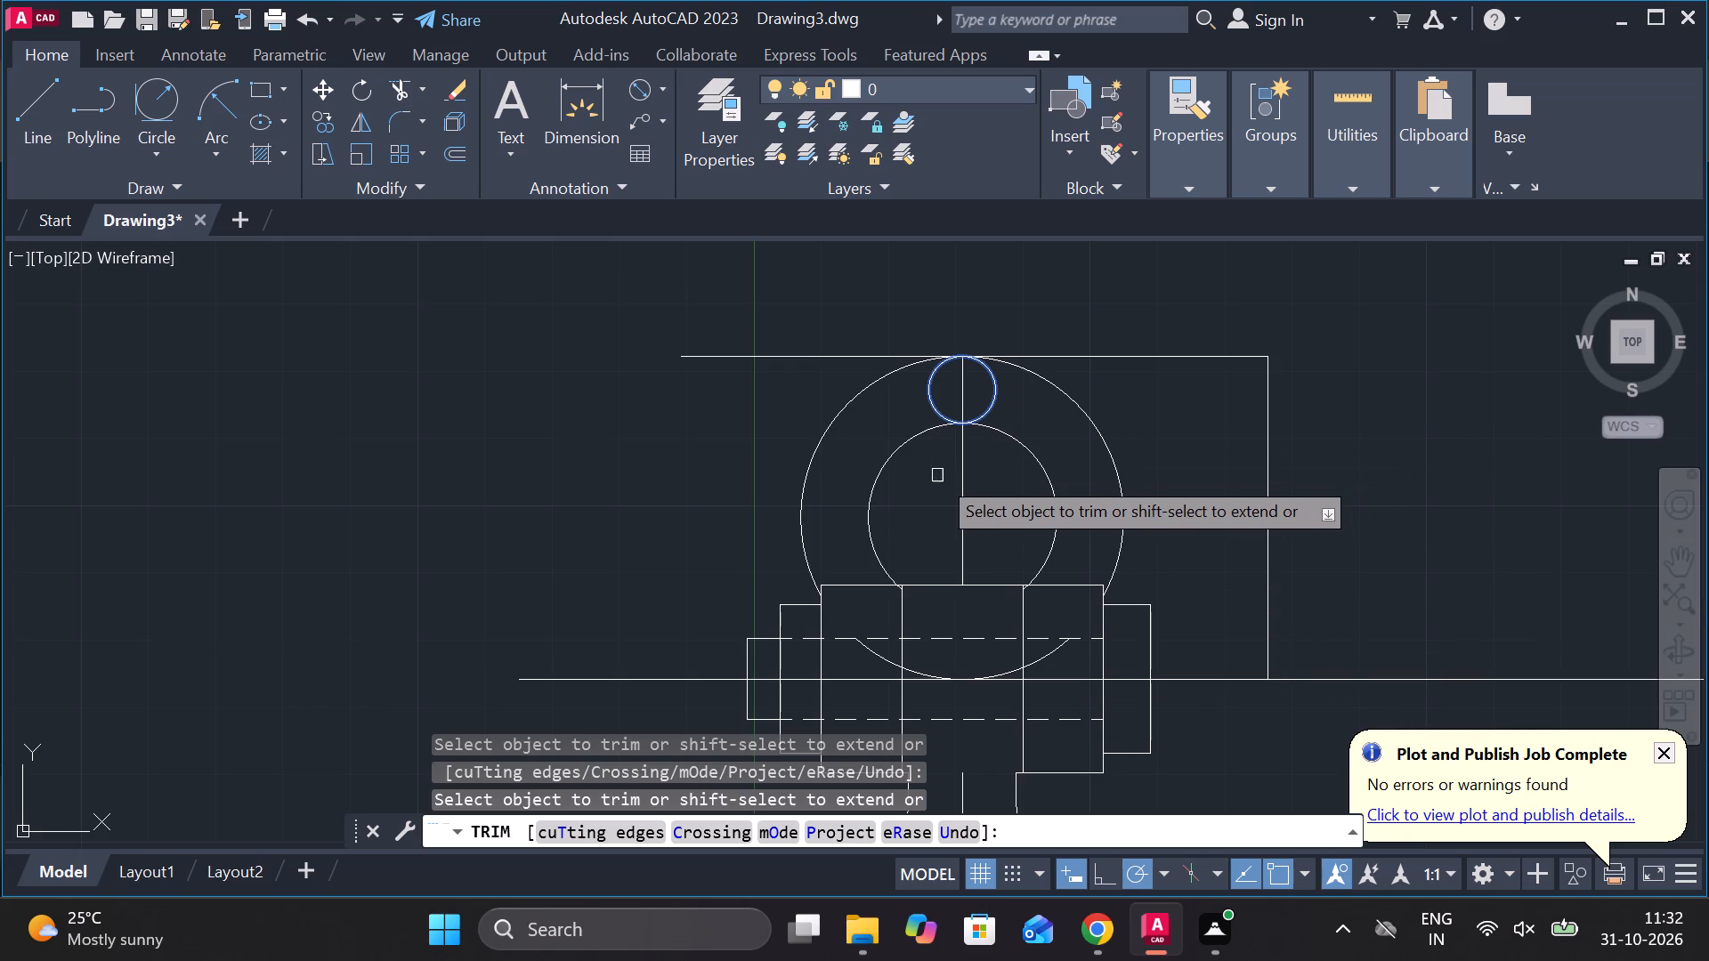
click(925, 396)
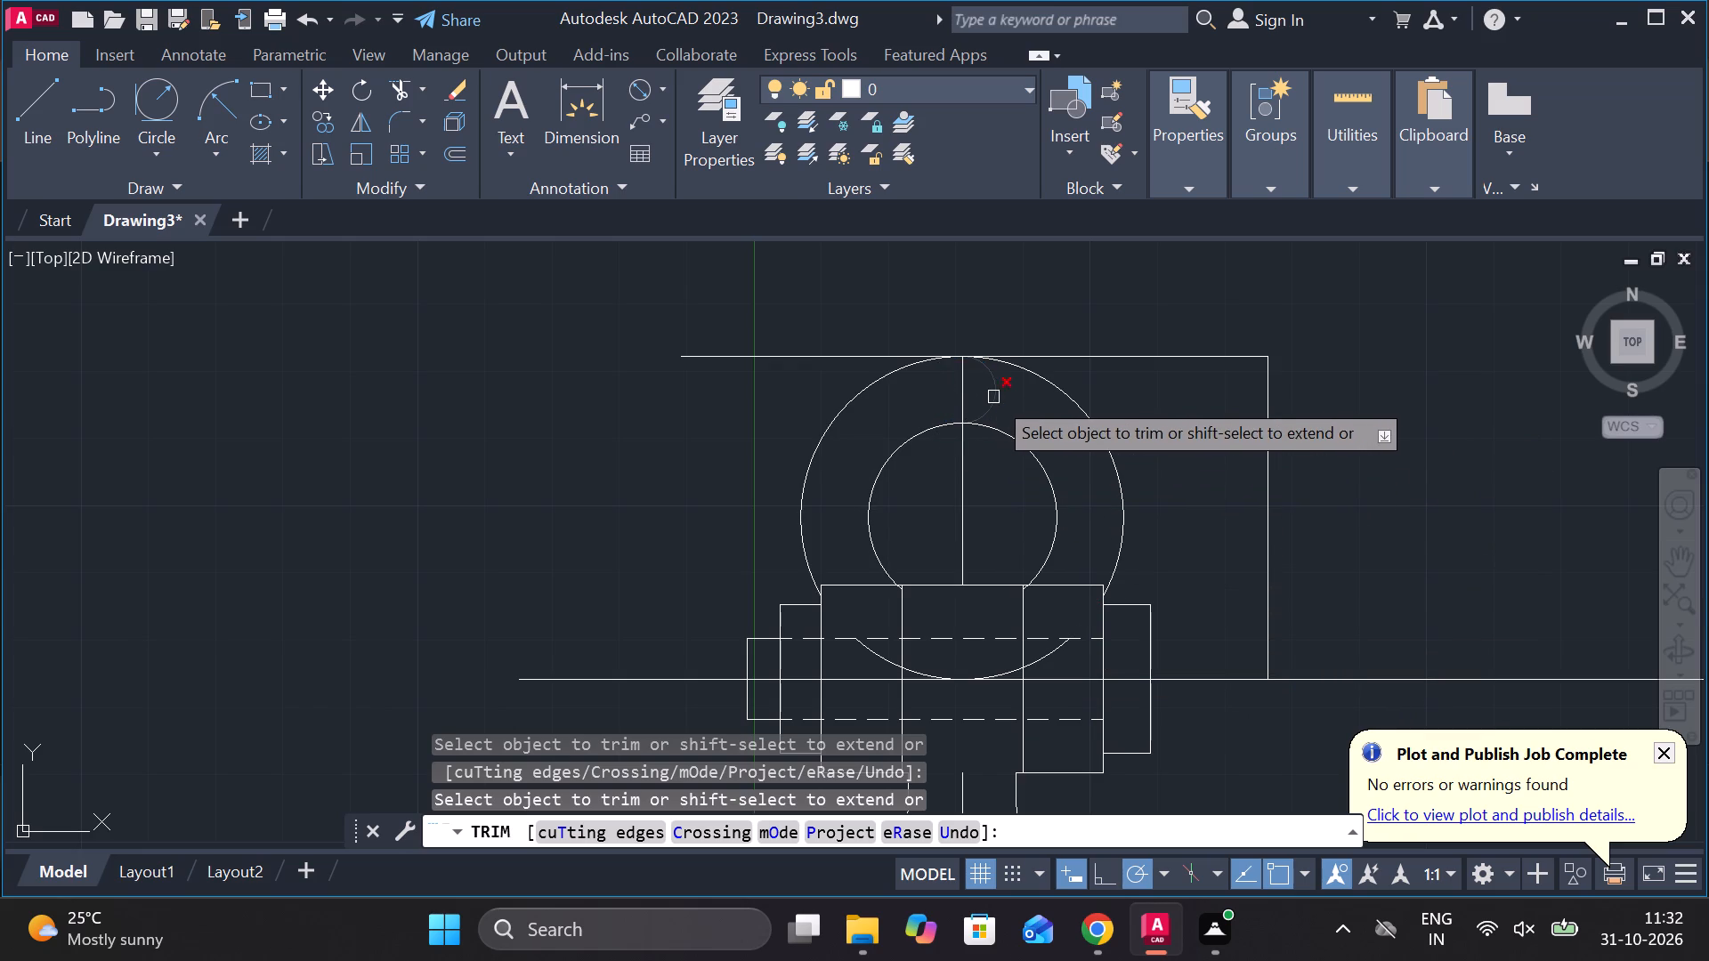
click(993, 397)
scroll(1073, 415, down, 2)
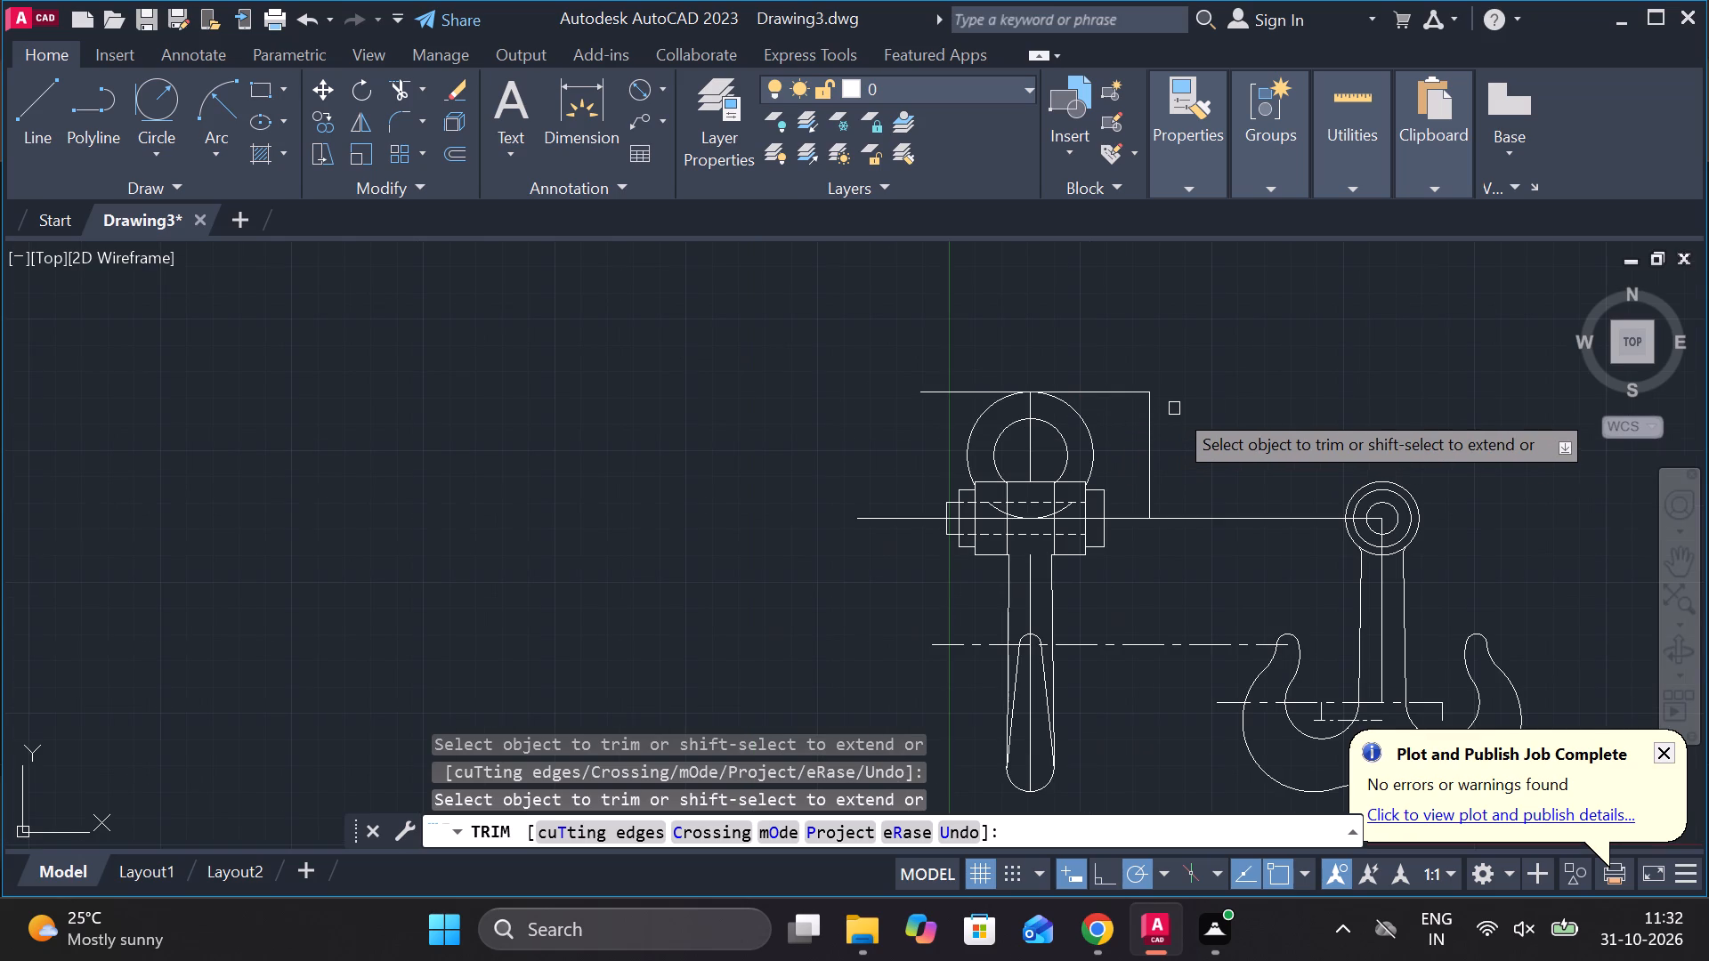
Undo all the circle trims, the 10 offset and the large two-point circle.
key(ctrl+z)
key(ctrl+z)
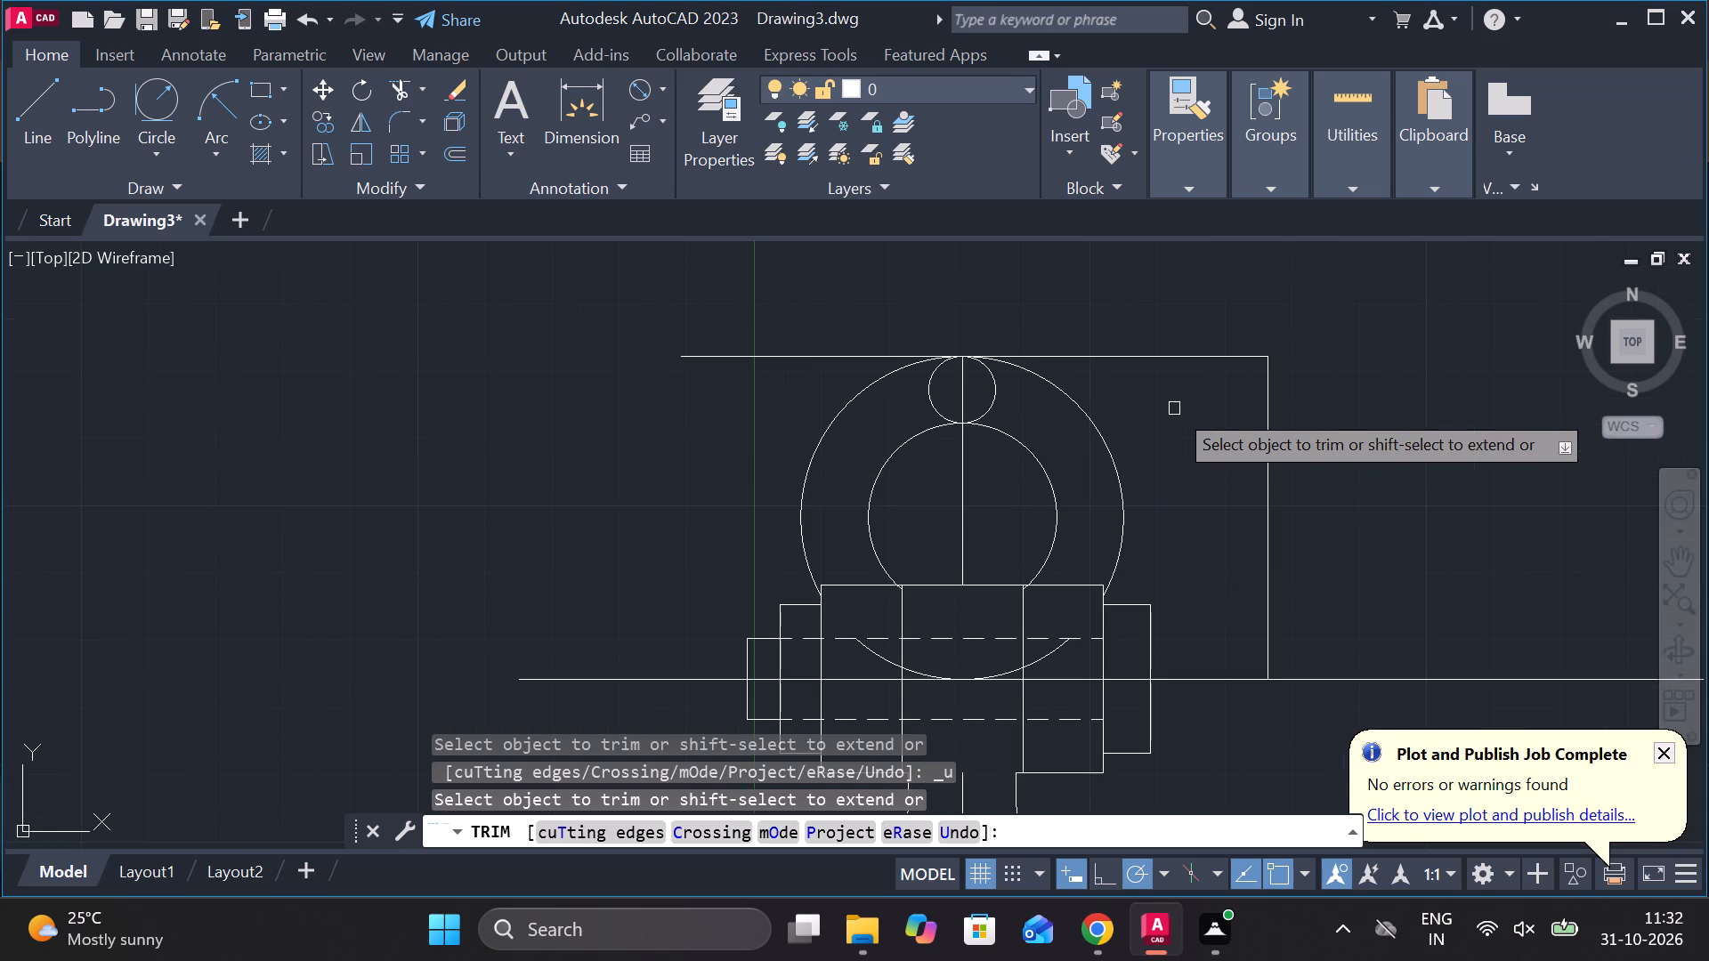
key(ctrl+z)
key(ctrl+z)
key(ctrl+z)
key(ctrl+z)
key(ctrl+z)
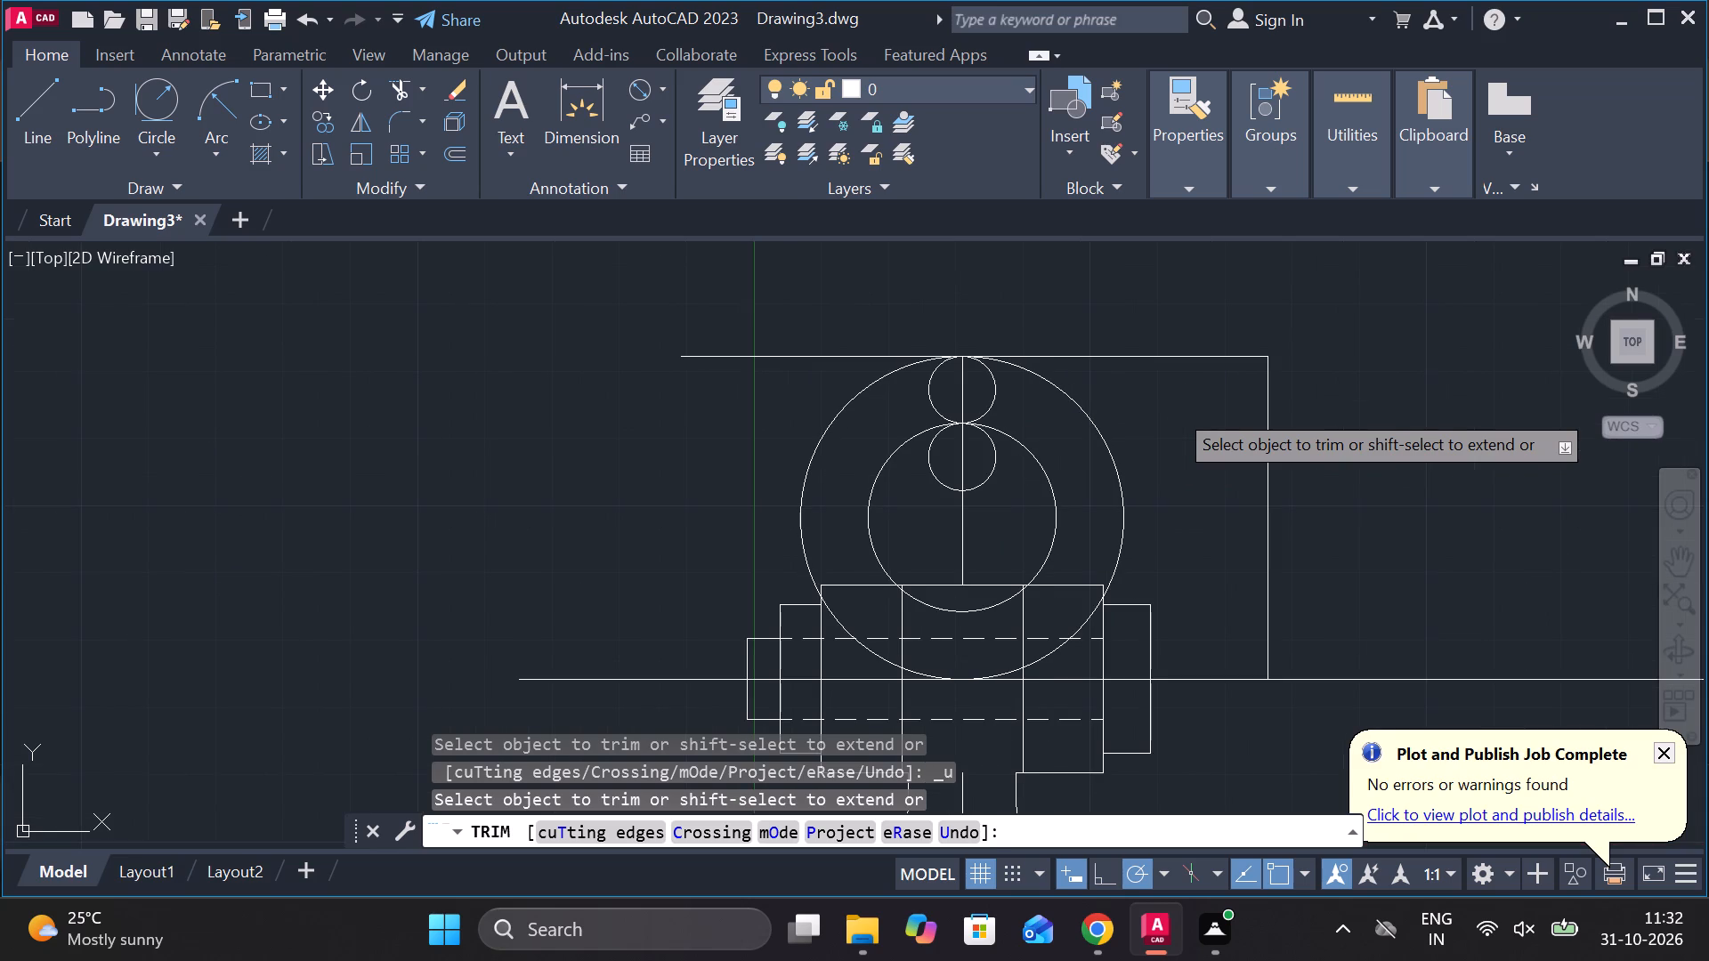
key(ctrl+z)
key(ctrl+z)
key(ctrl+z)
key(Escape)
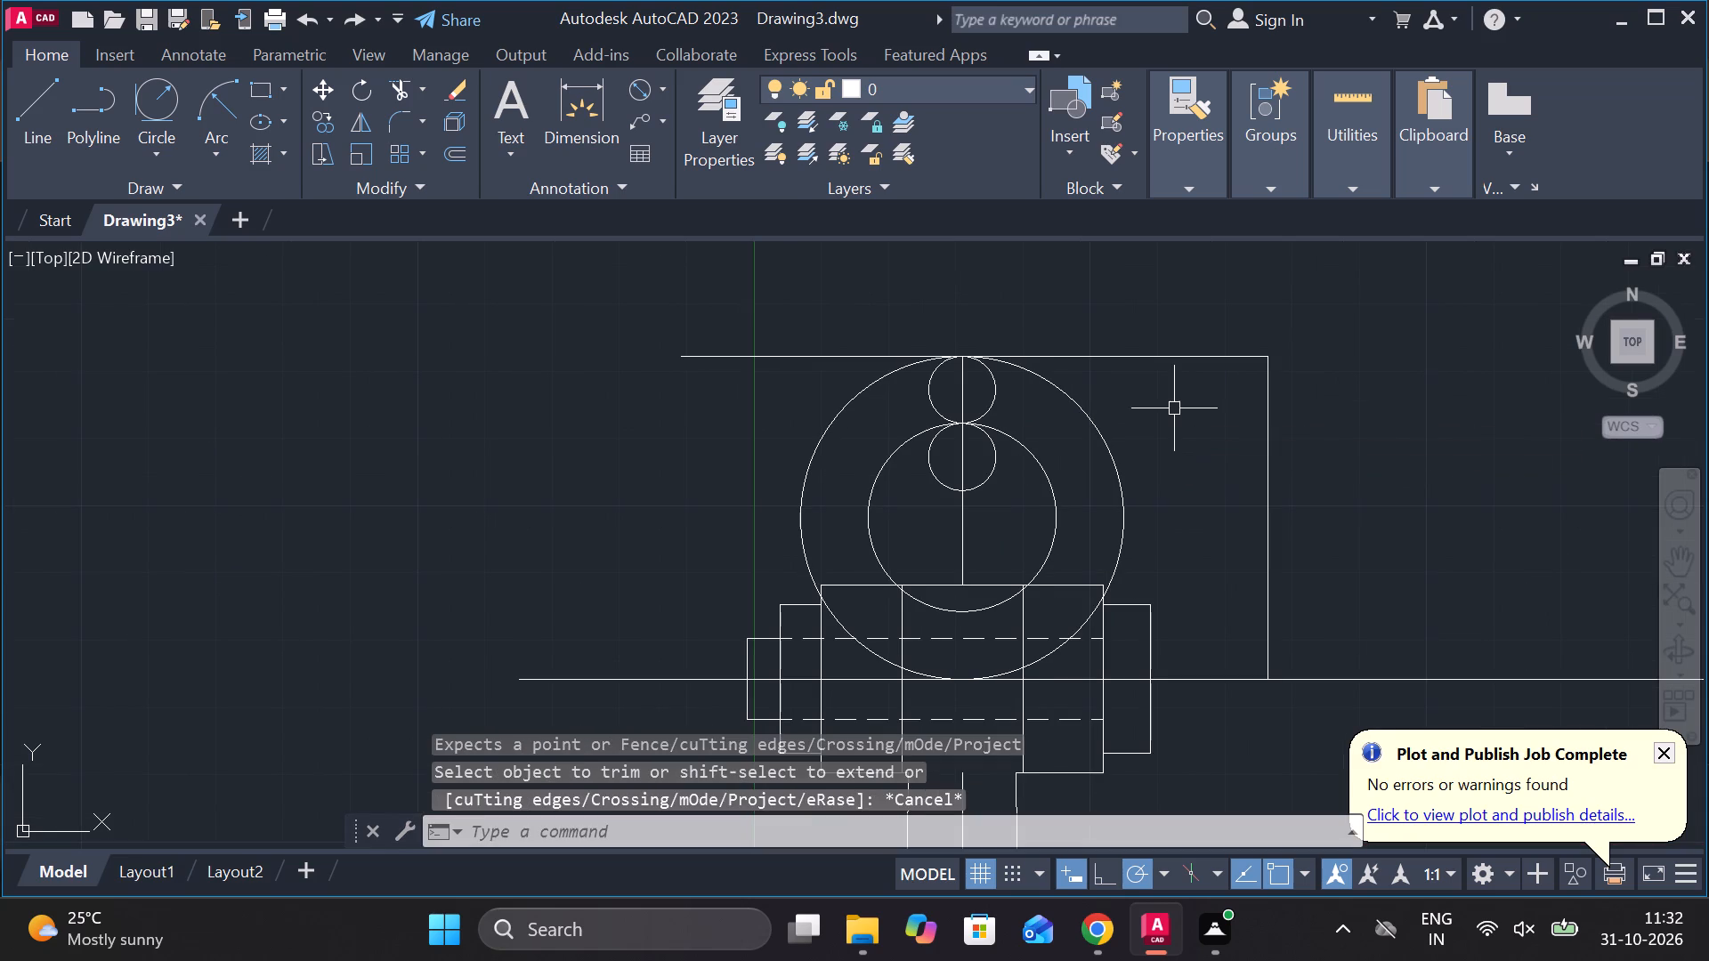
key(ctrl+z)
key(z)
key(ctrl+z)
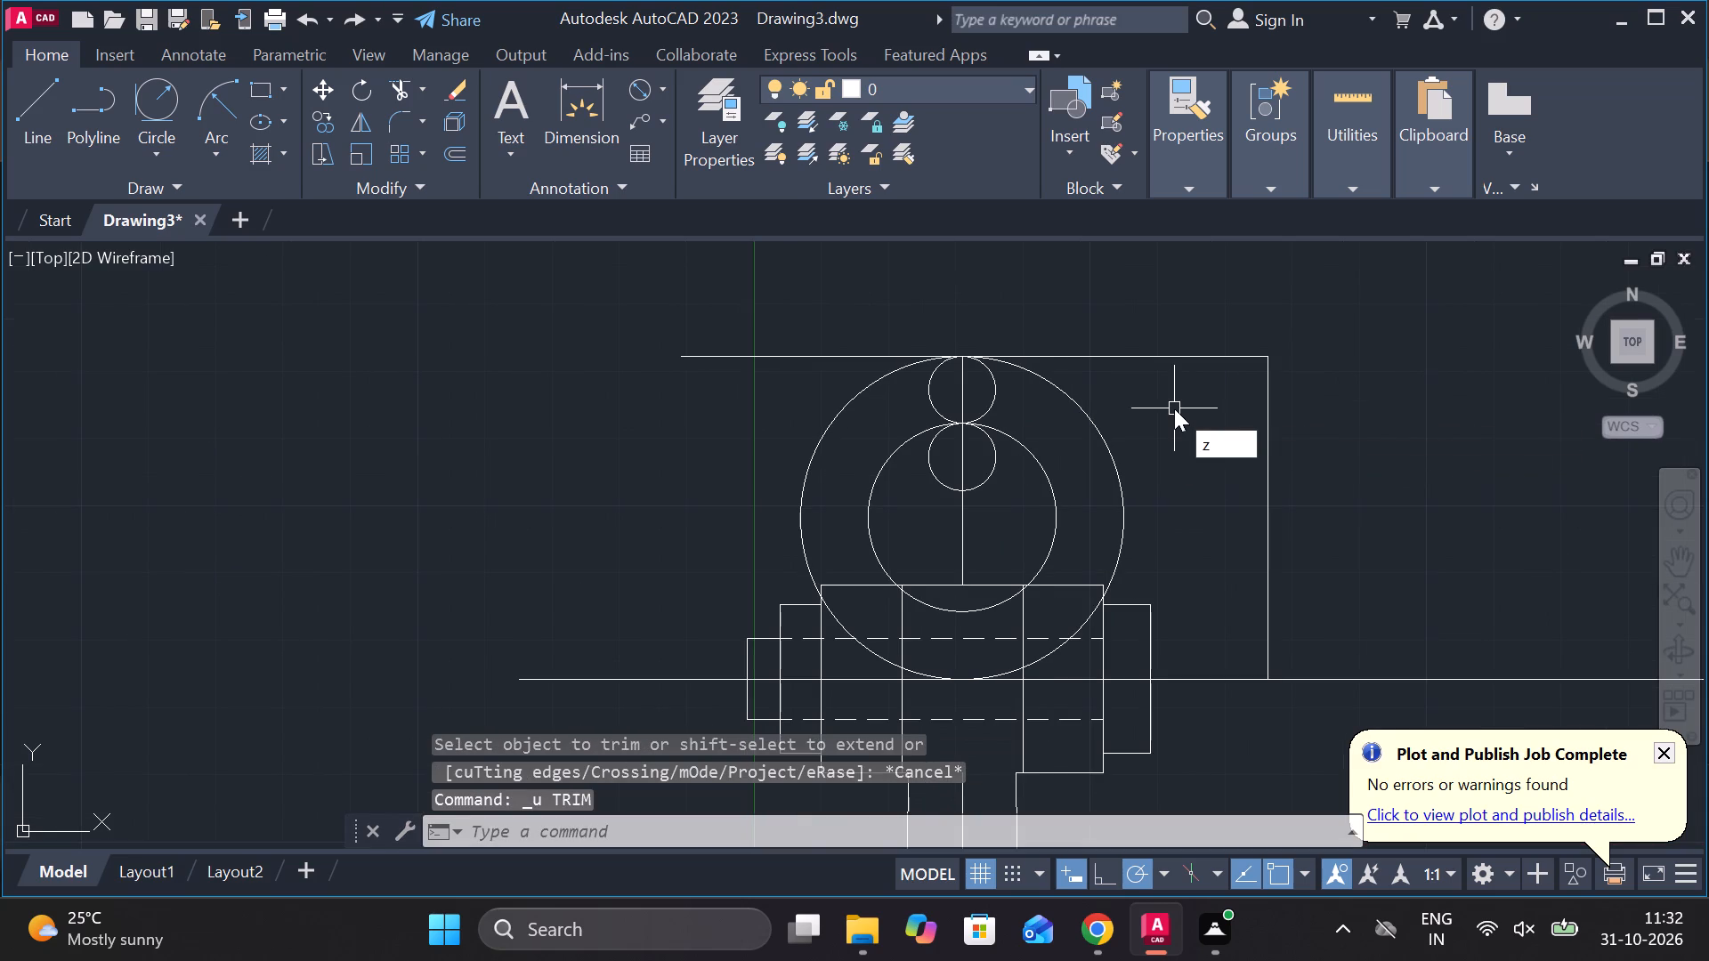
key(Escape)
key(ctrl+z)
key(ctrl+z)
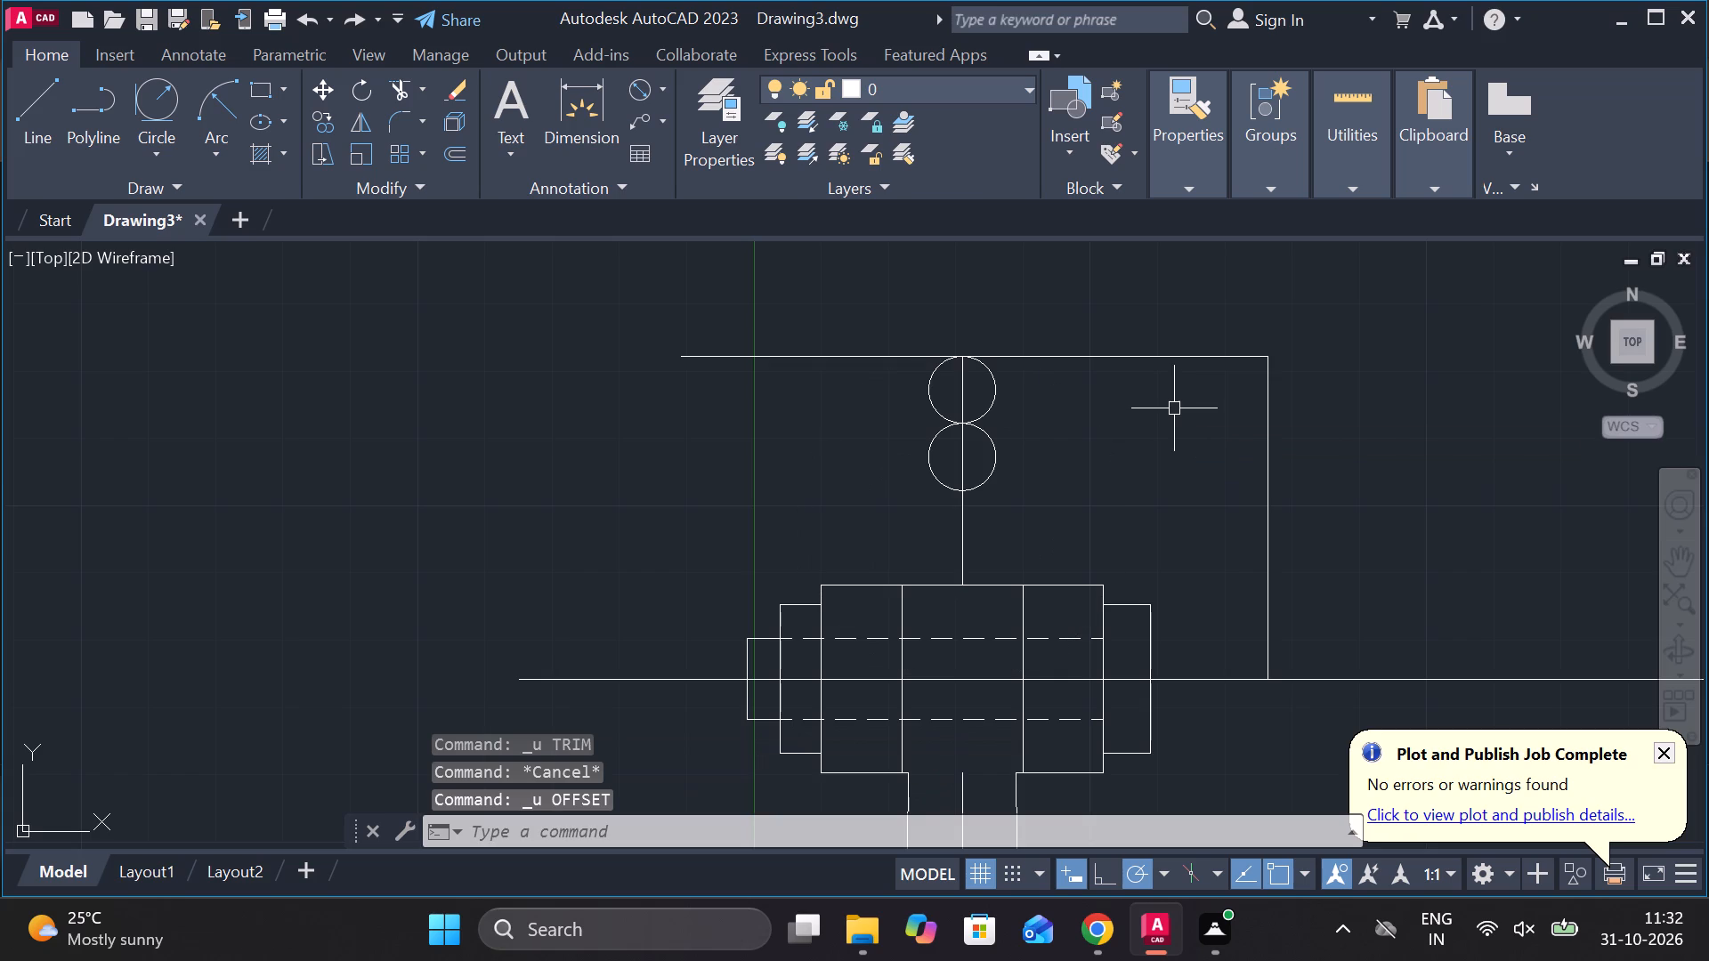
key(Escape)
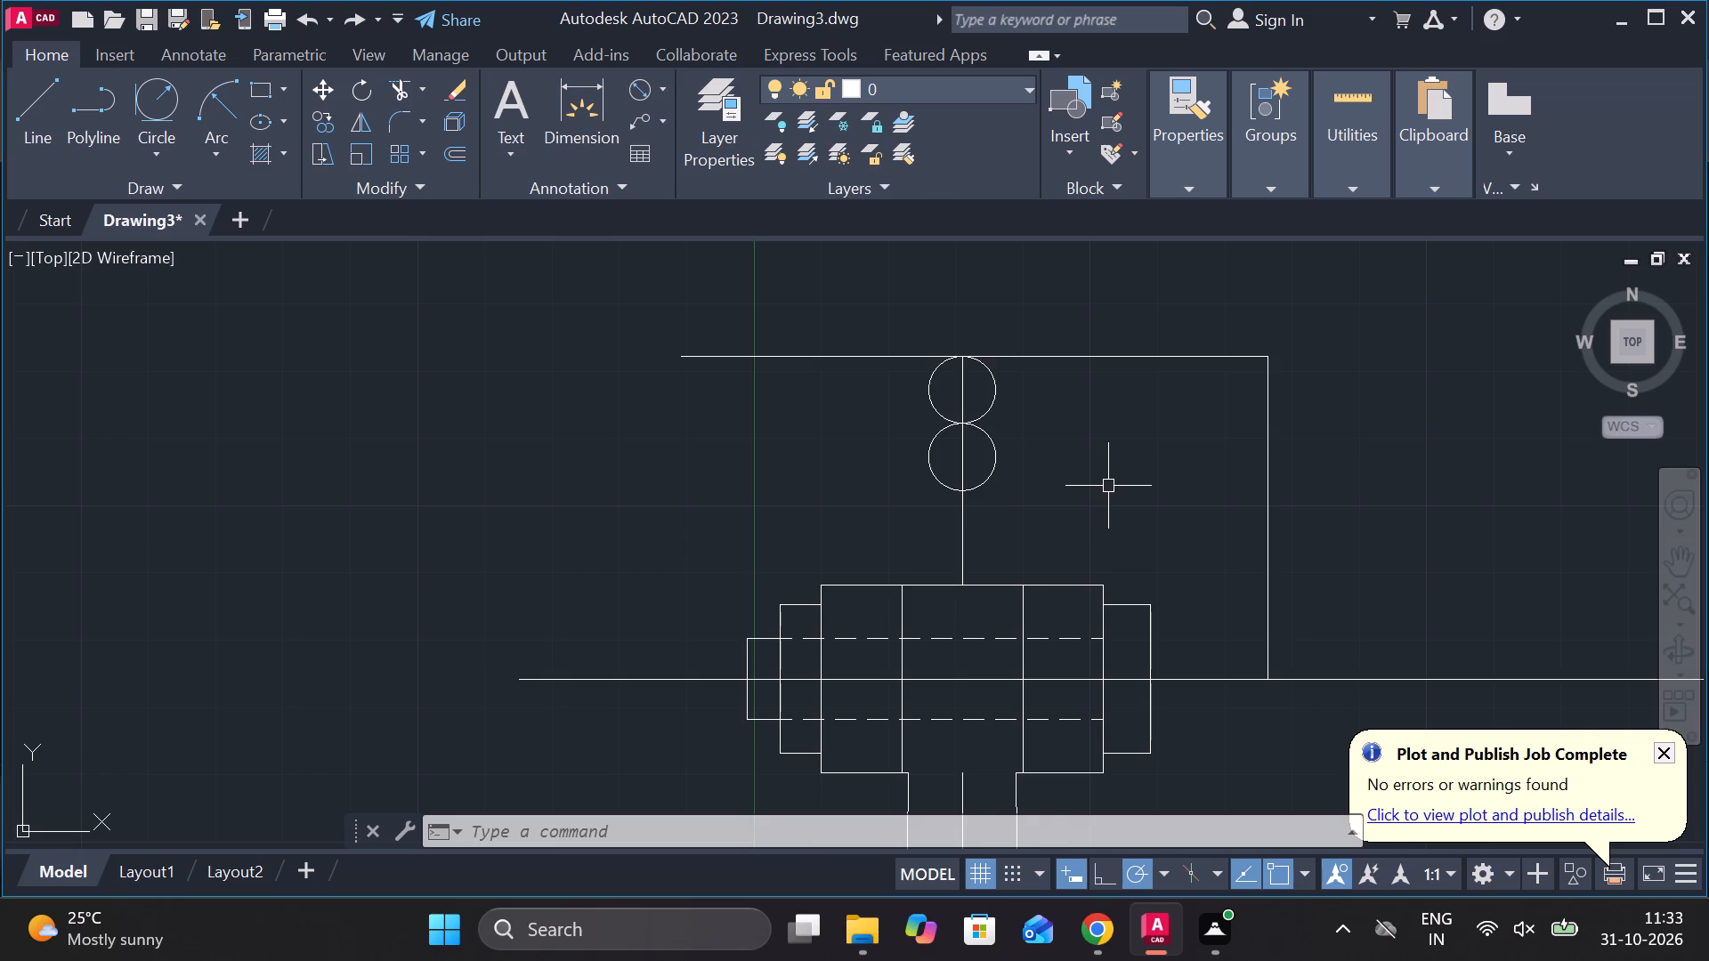
Draw a start-end-radius arc from the vertical centreline's upper end to the boss's upper left corner with radius 42.
scroll(1108, 484, down, 2)
scroll(1035, 418, up, 2)
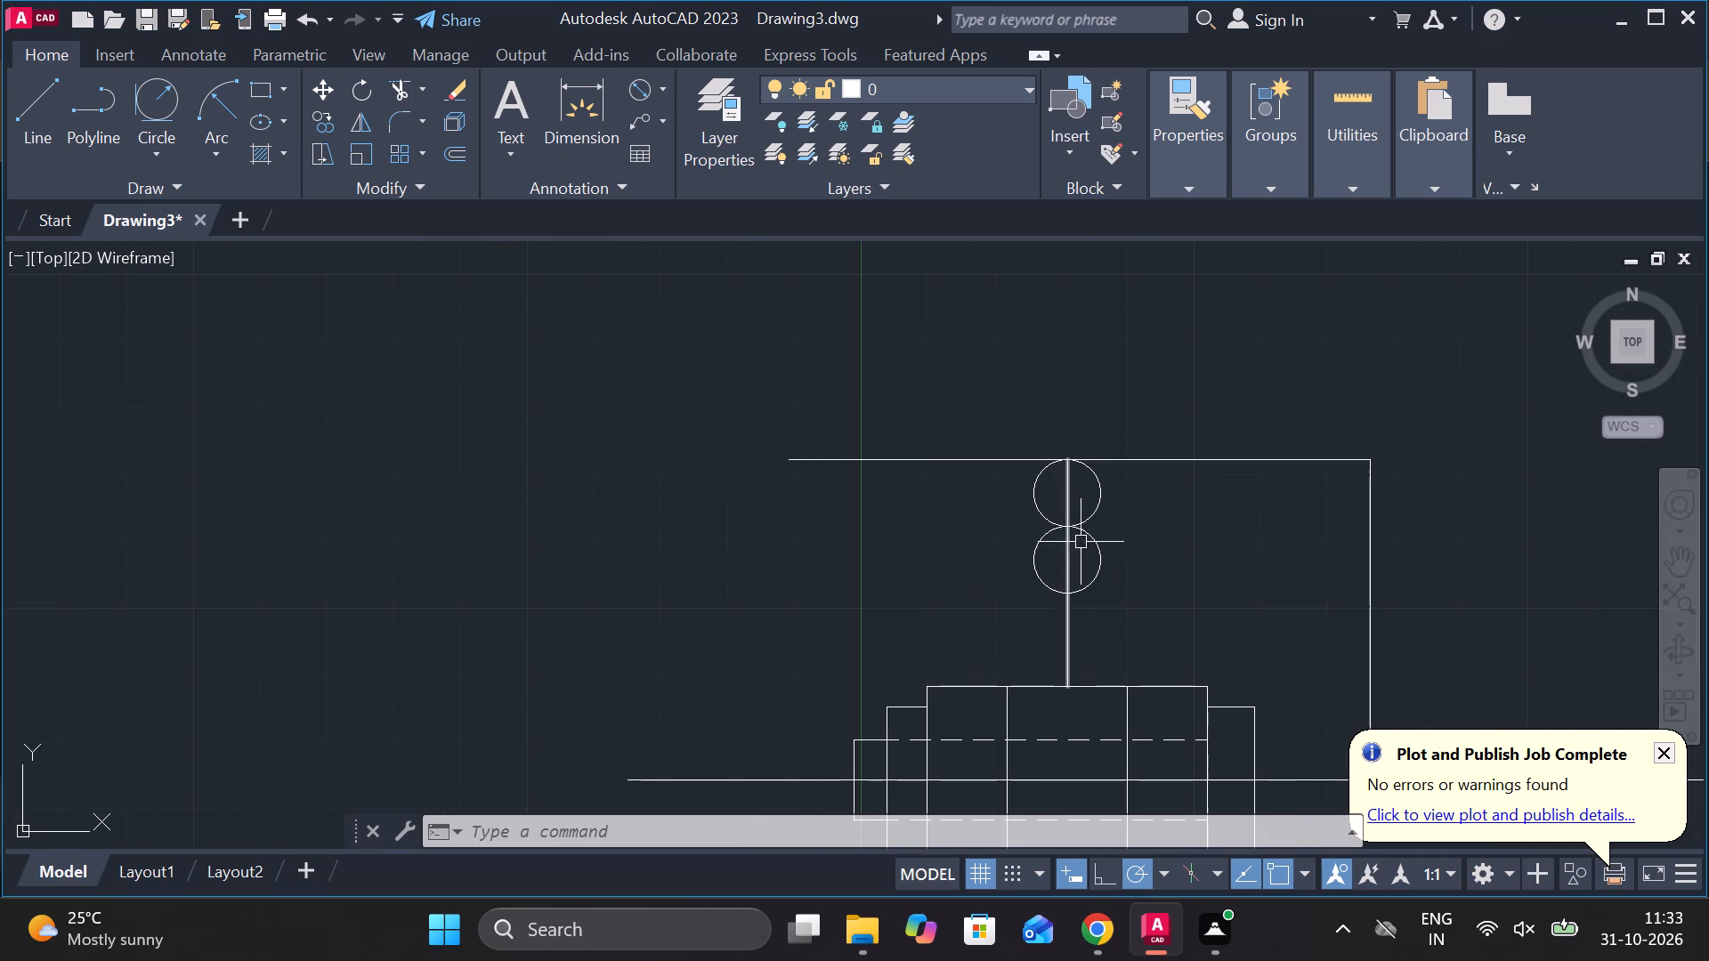
scroll(1049, 642, up, 2)
middle_drag(1223, 553, 1175, 516)
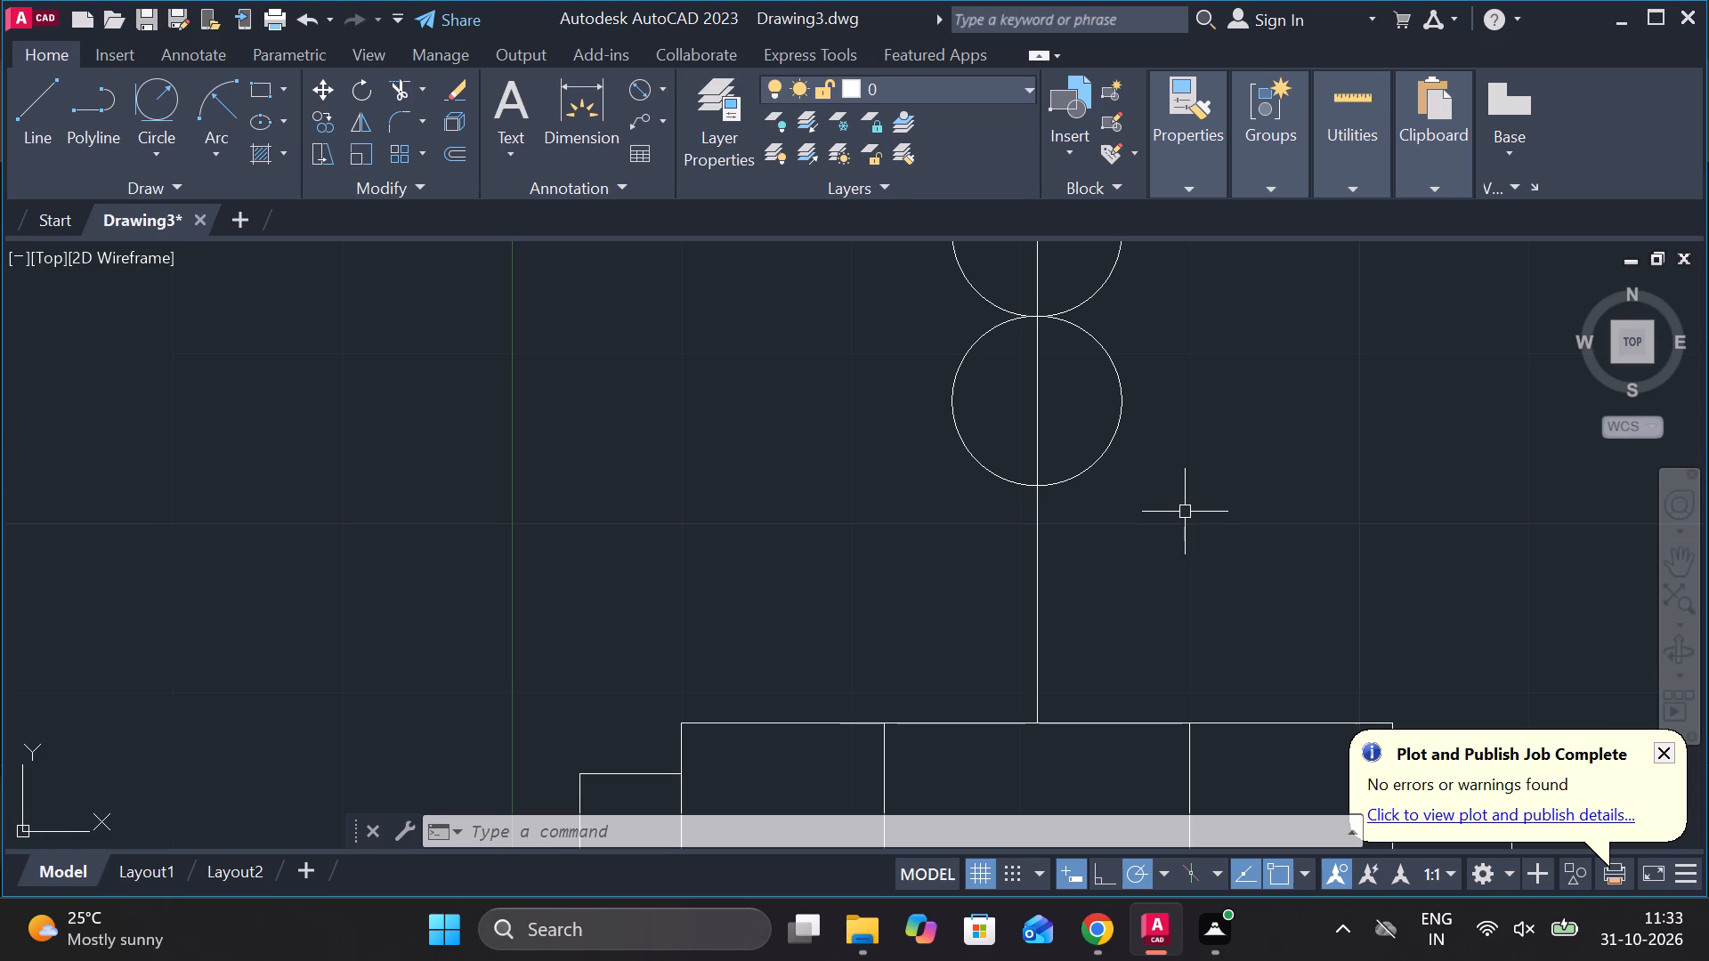
scroll(1185, 512, down, 2)
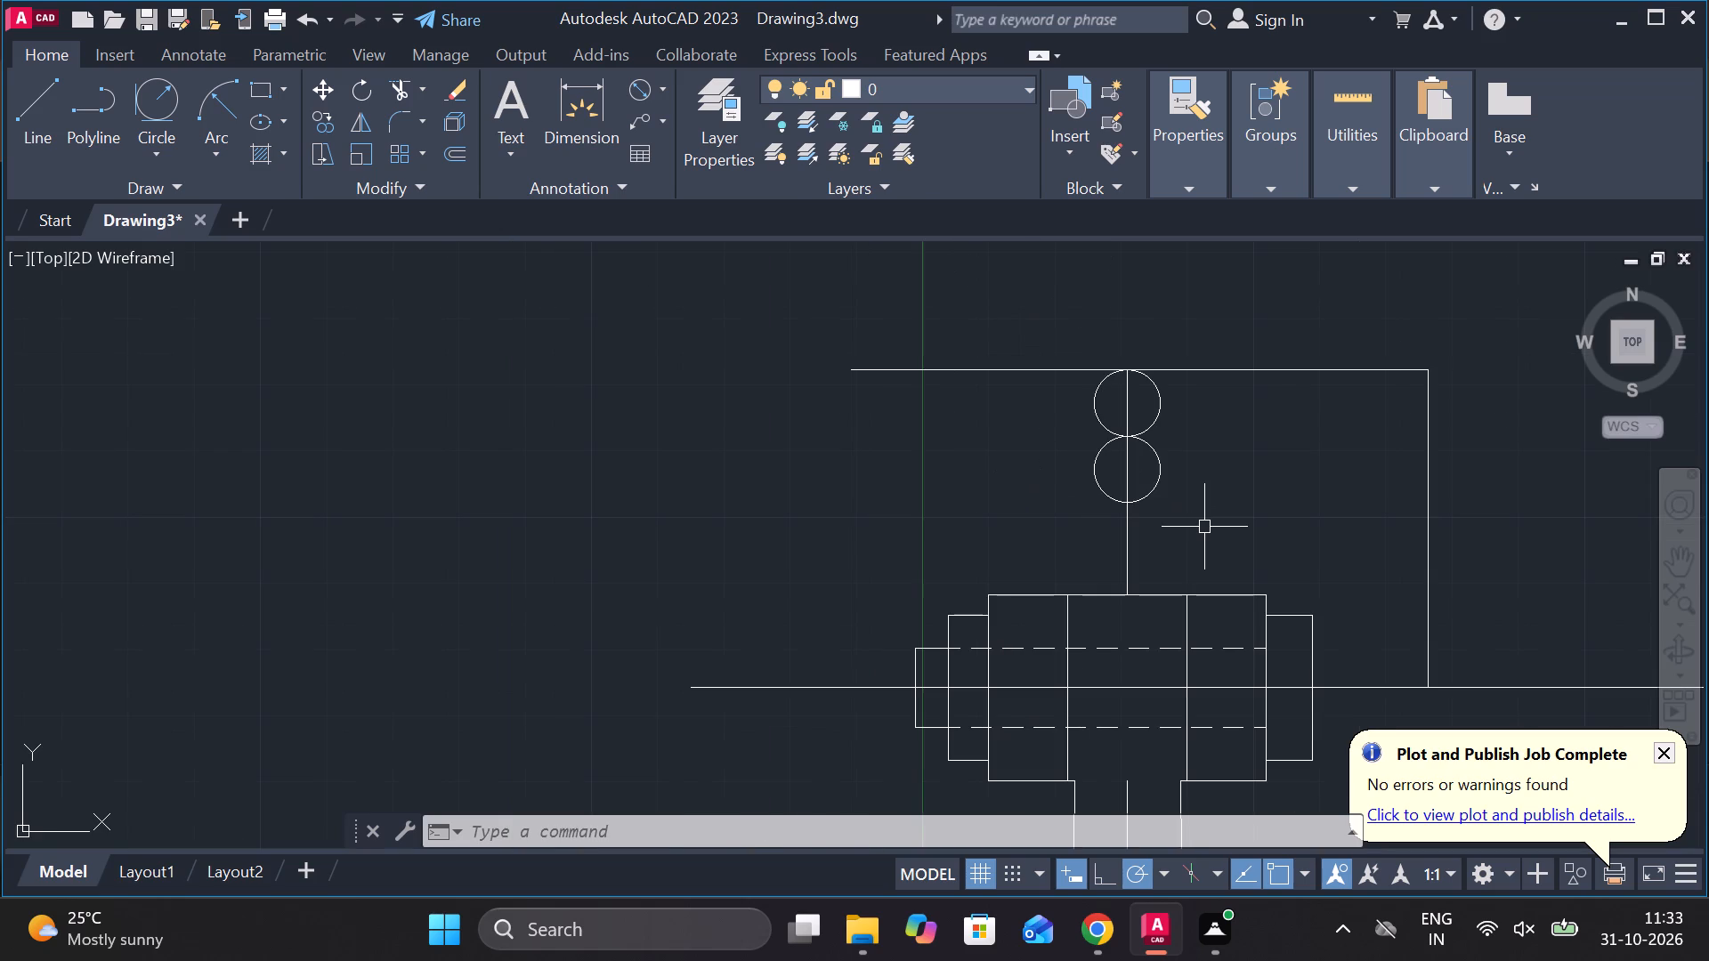
click(203, 105)
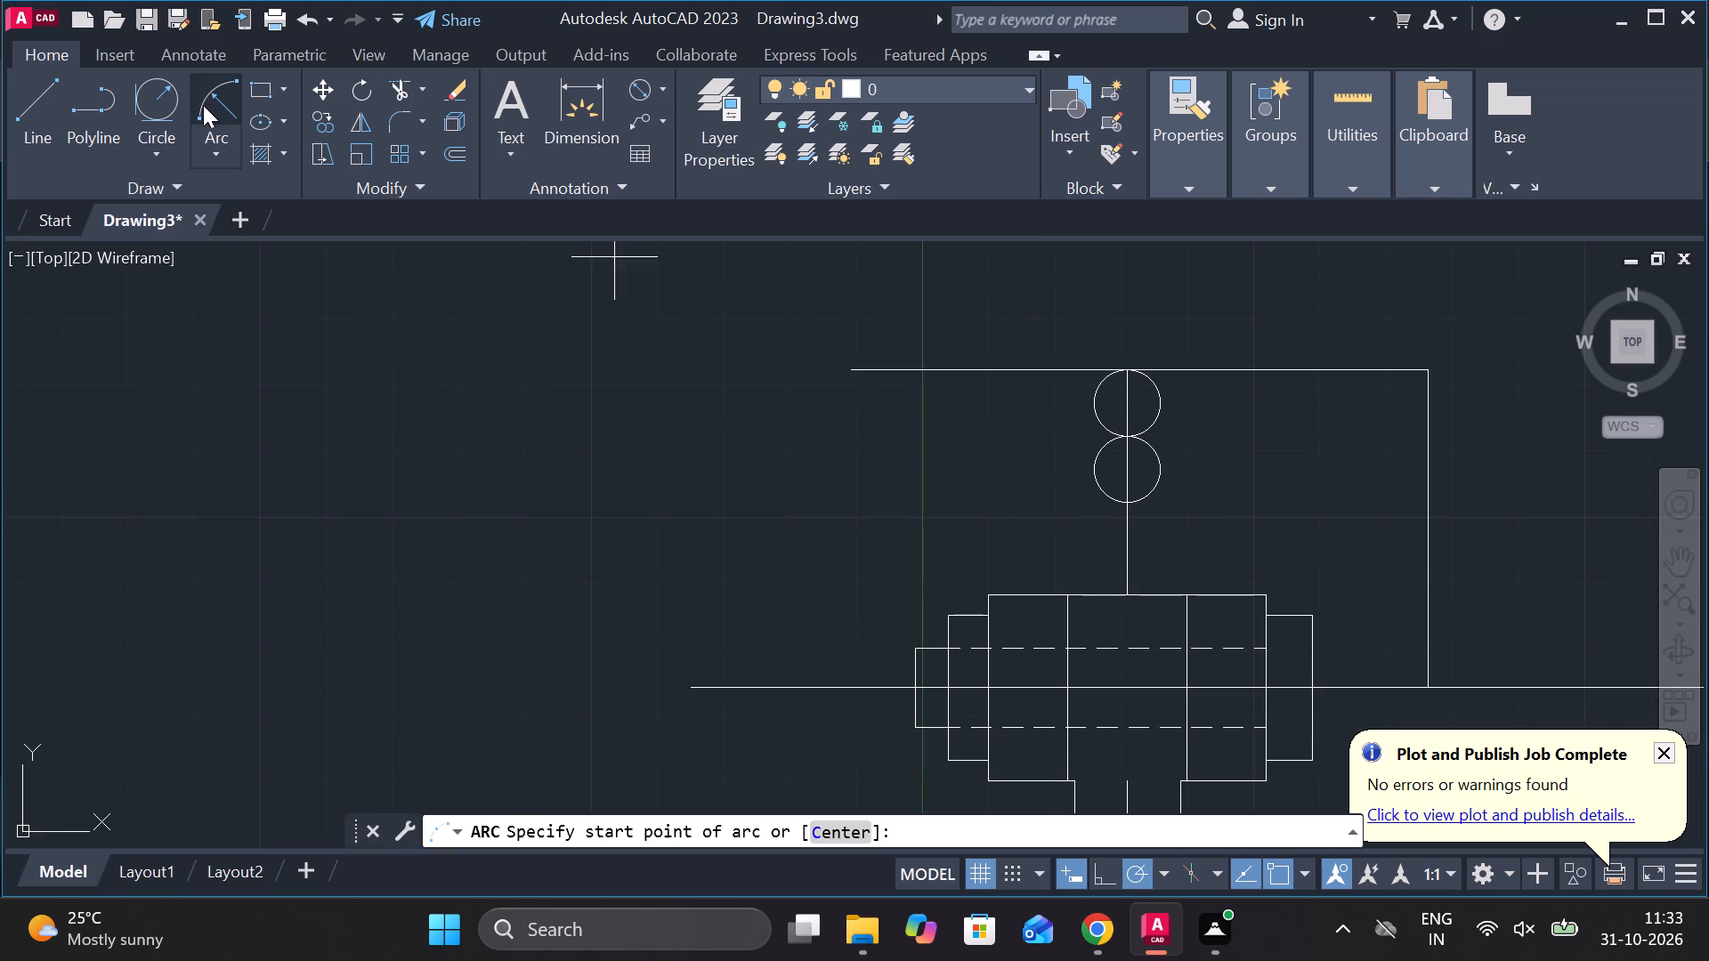
click(1110, 374)
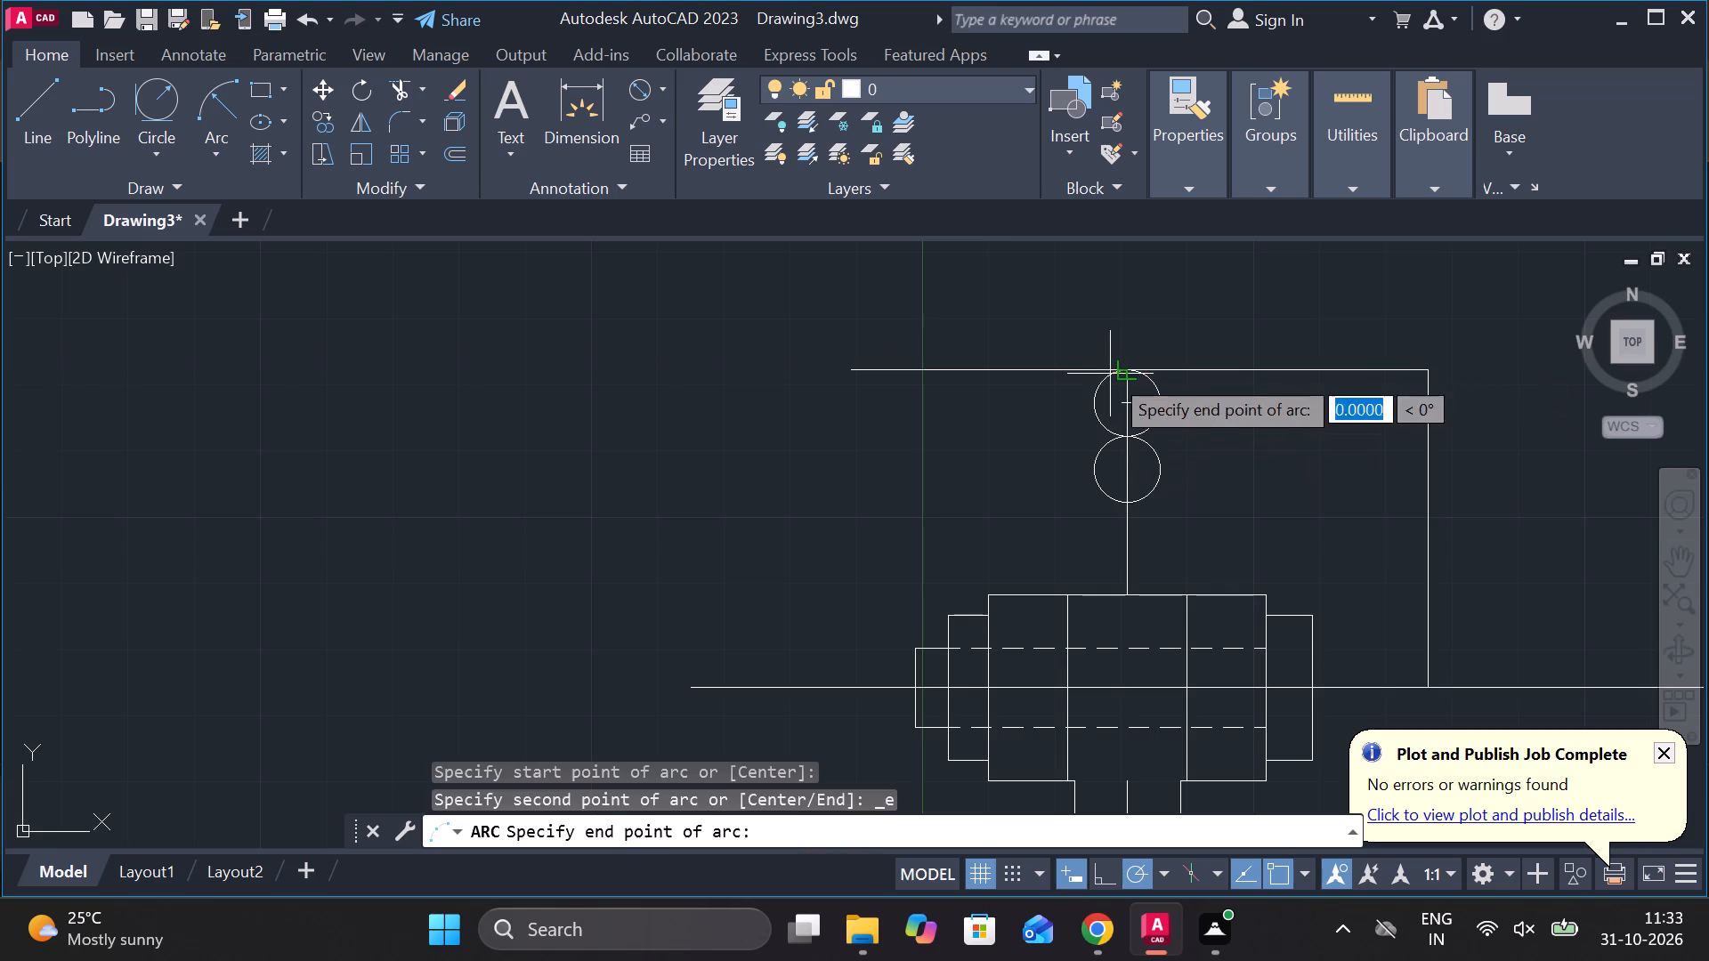
click(979, 587)
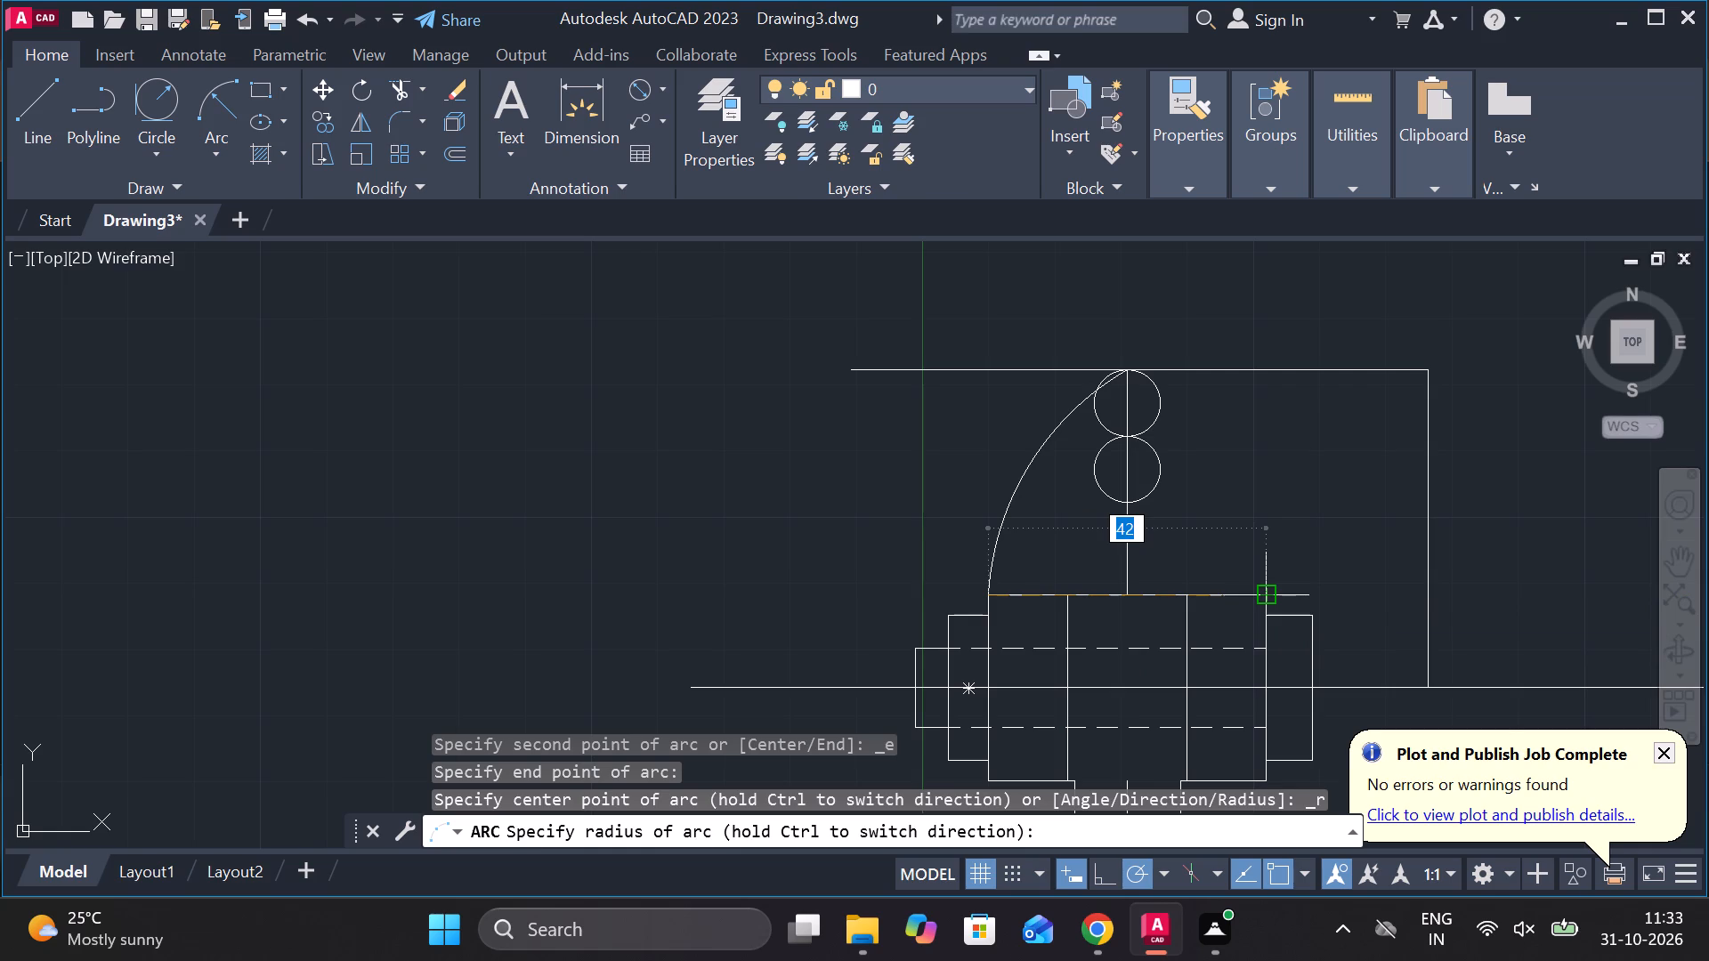
click(1264, 598)
key(Escape)
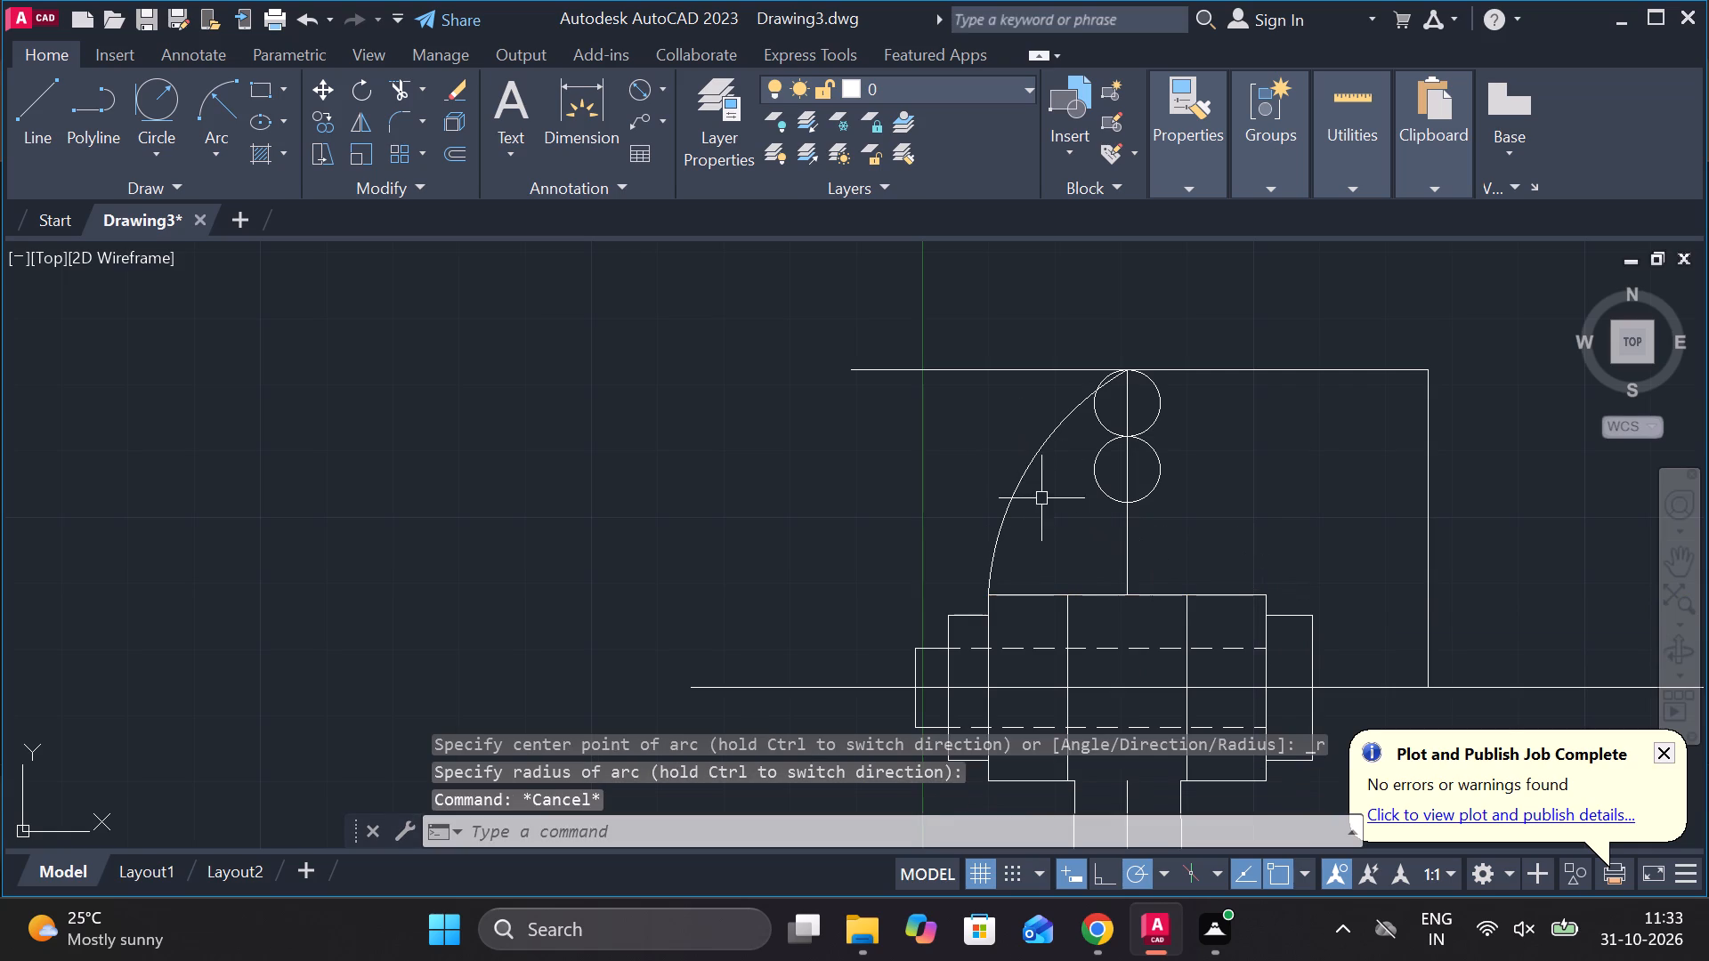
Offset the new left side arc inward by 10.
click(1030, 480)
key(o)
key(Return)
key(Return)
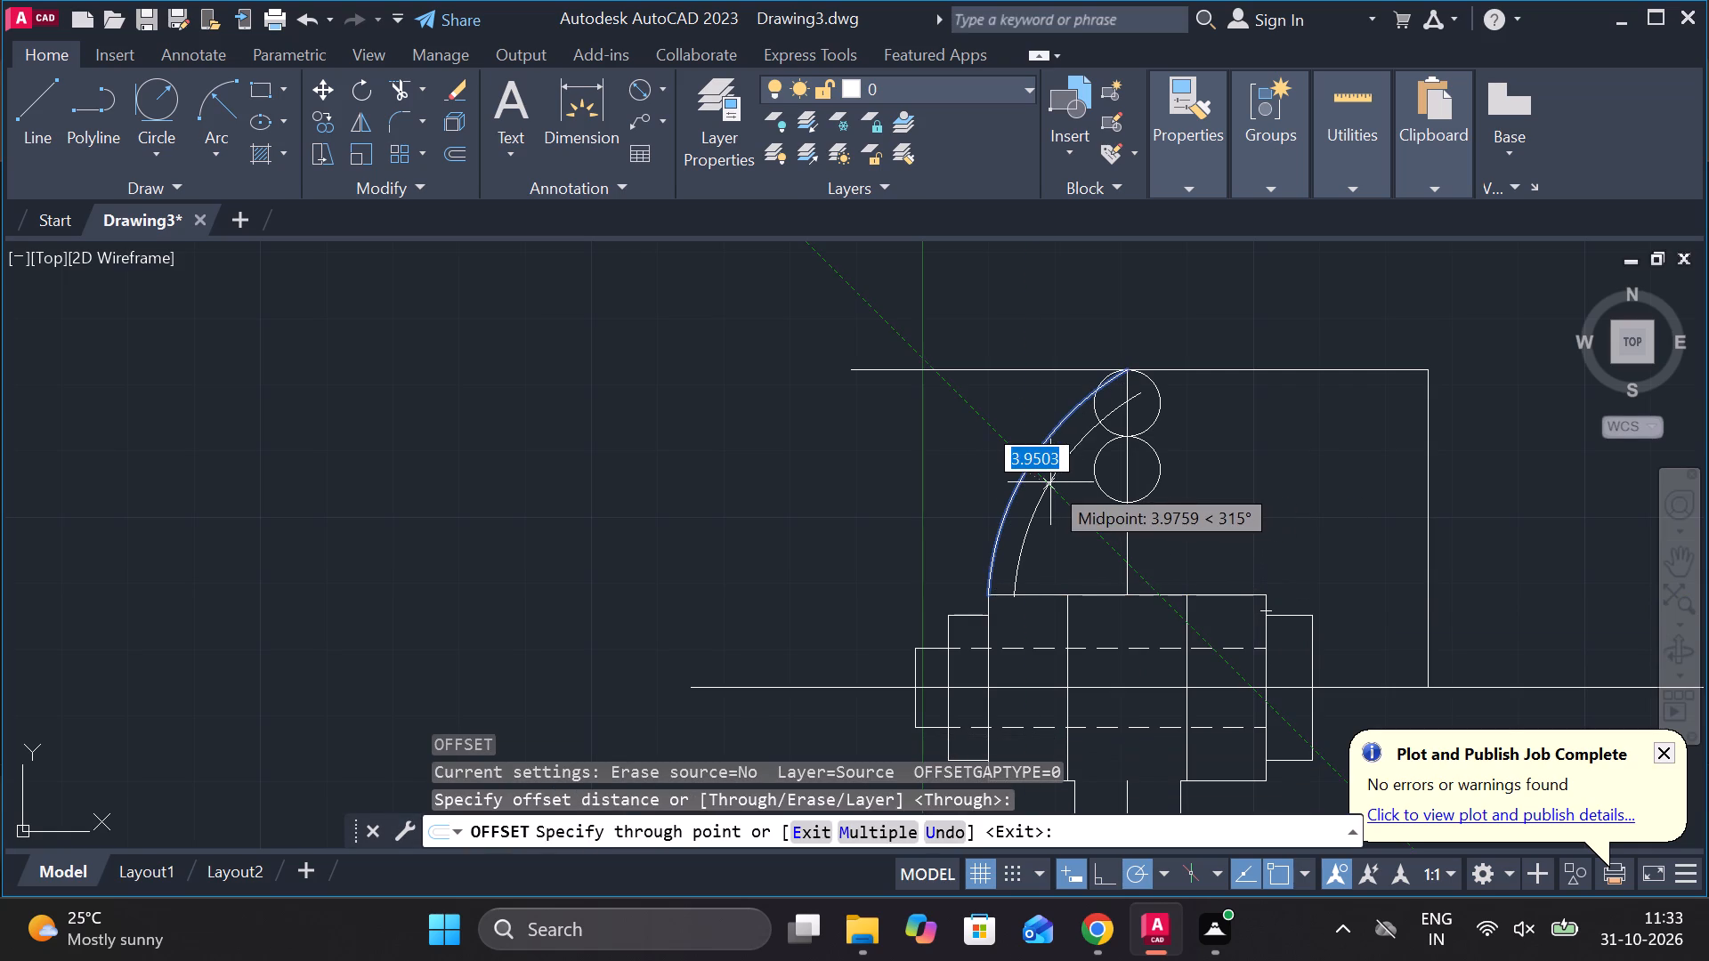
scroll(1073, 448, up, 2)
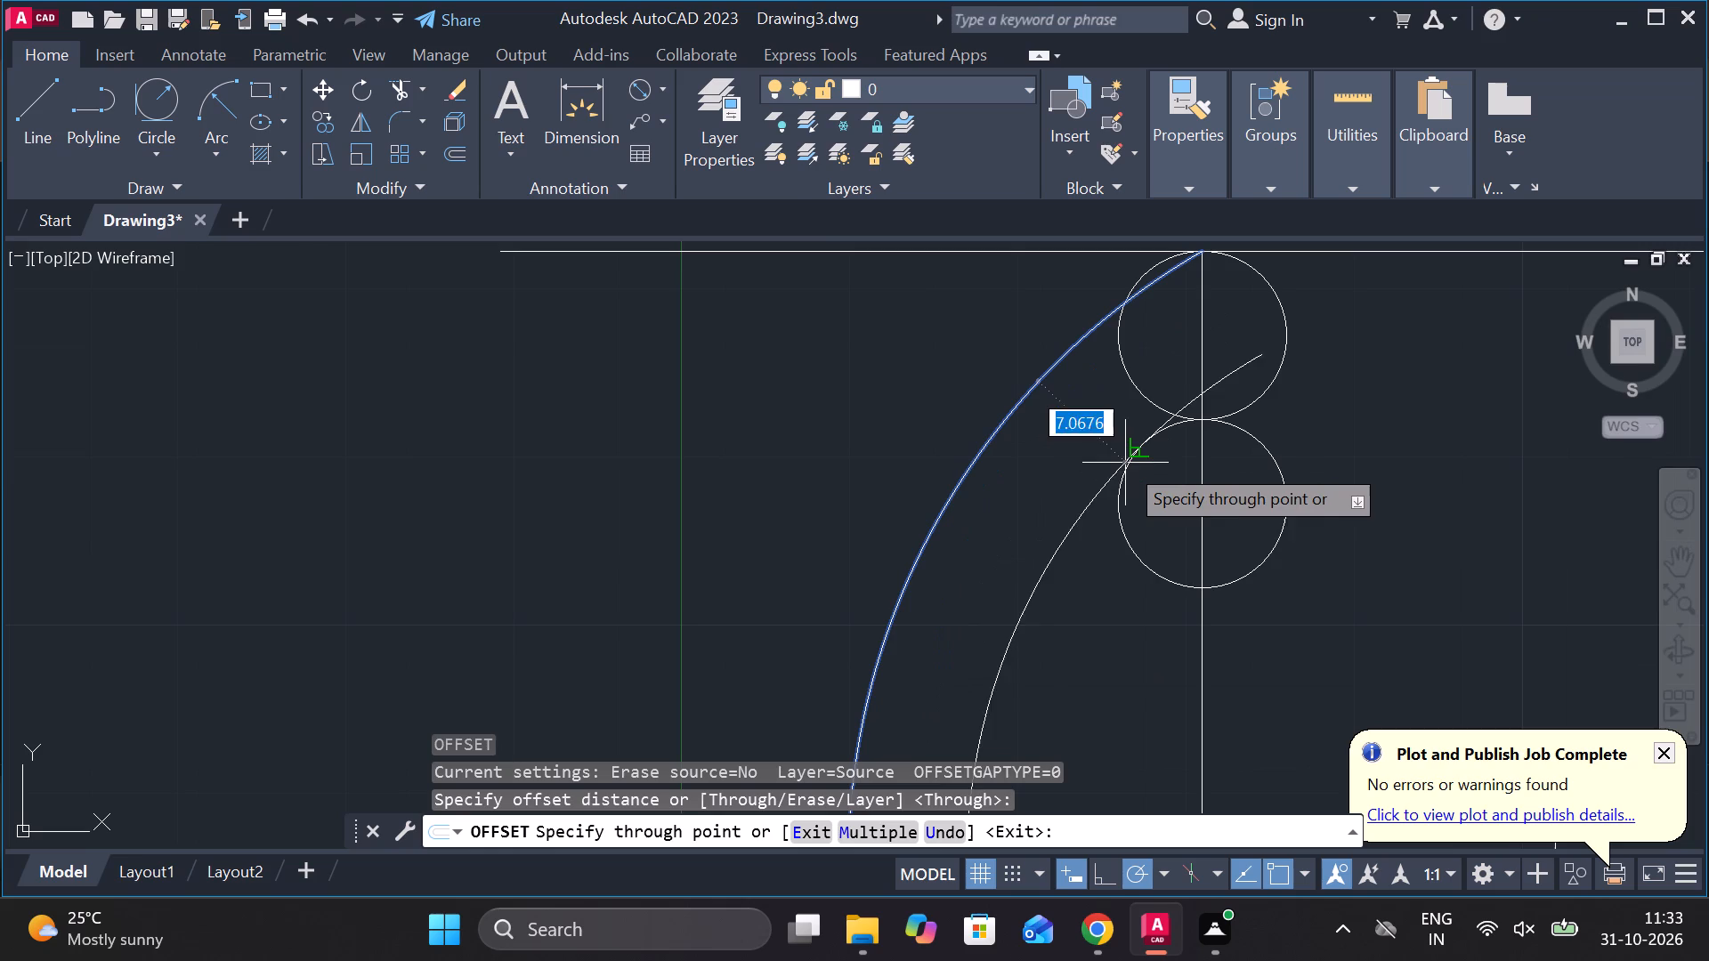
scroll(920, 384, down, 2)
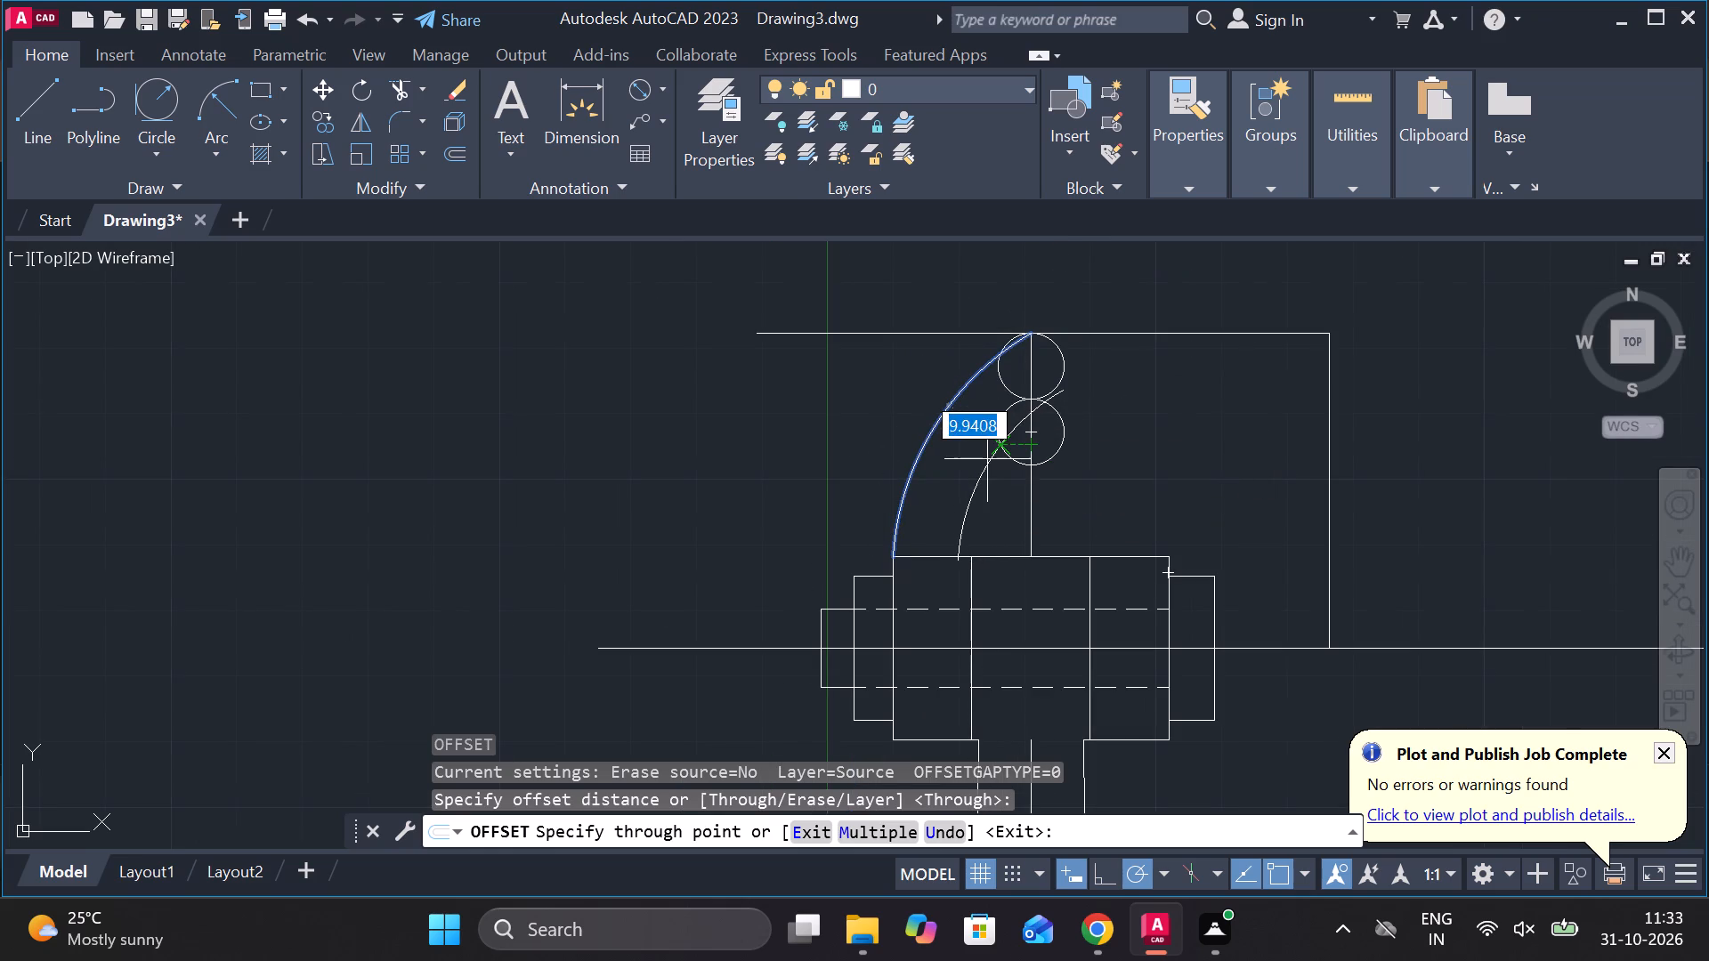
text(10)
key(Return)
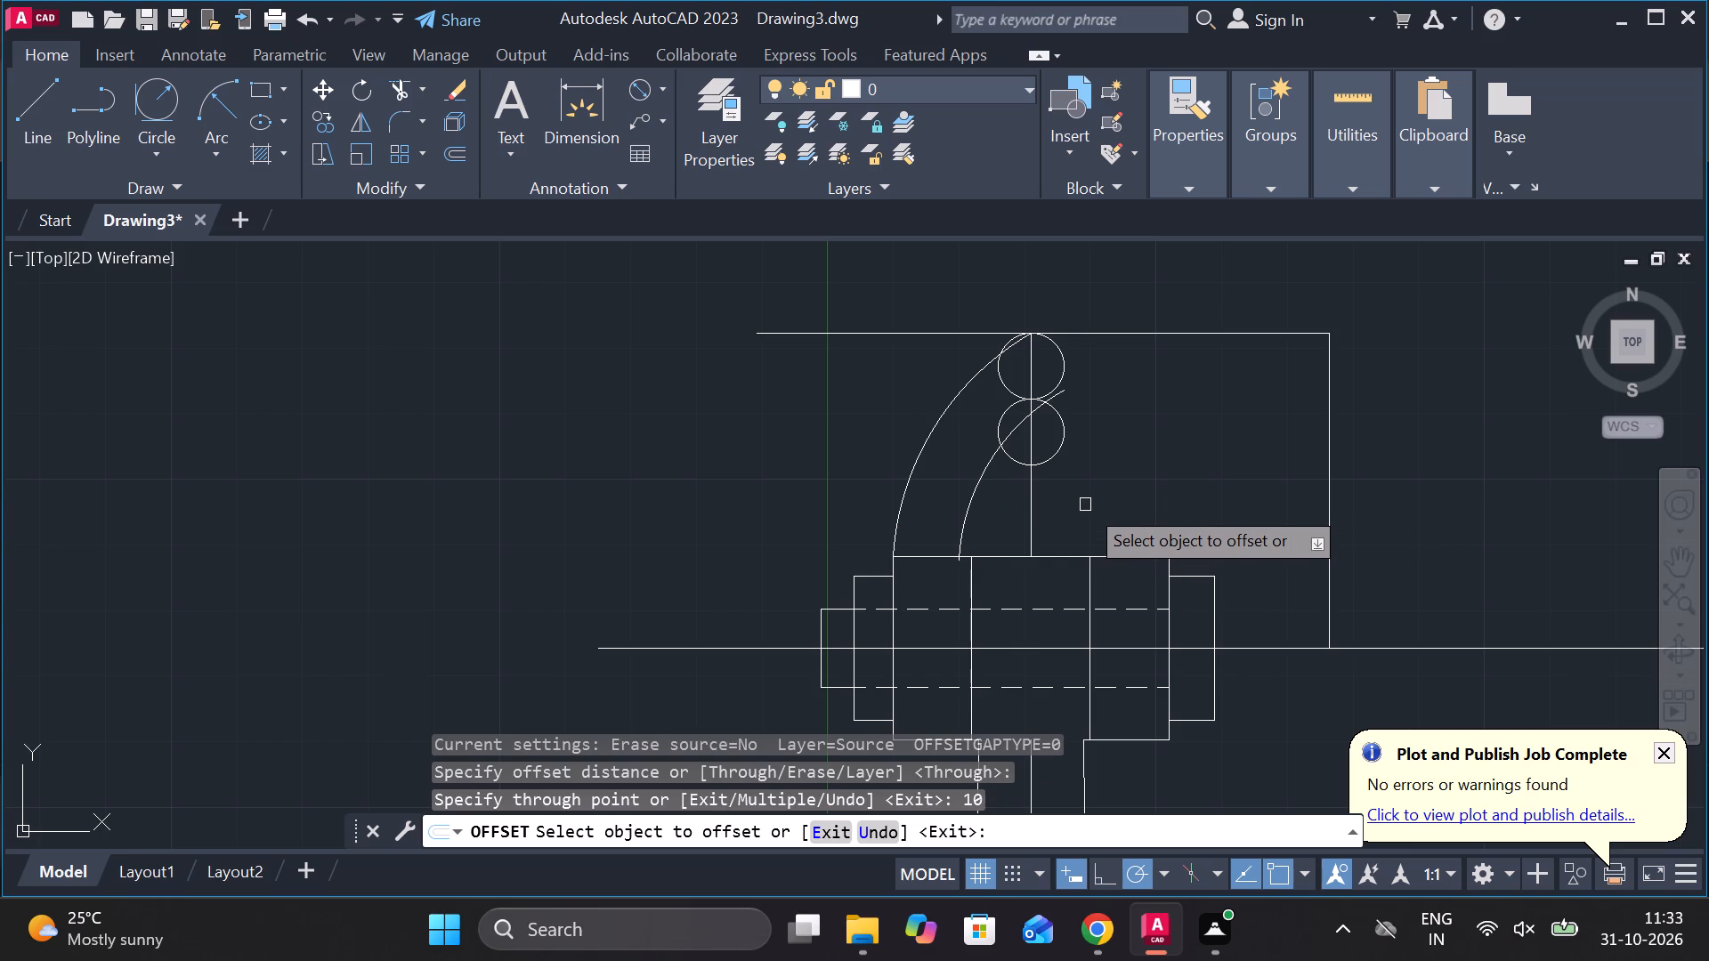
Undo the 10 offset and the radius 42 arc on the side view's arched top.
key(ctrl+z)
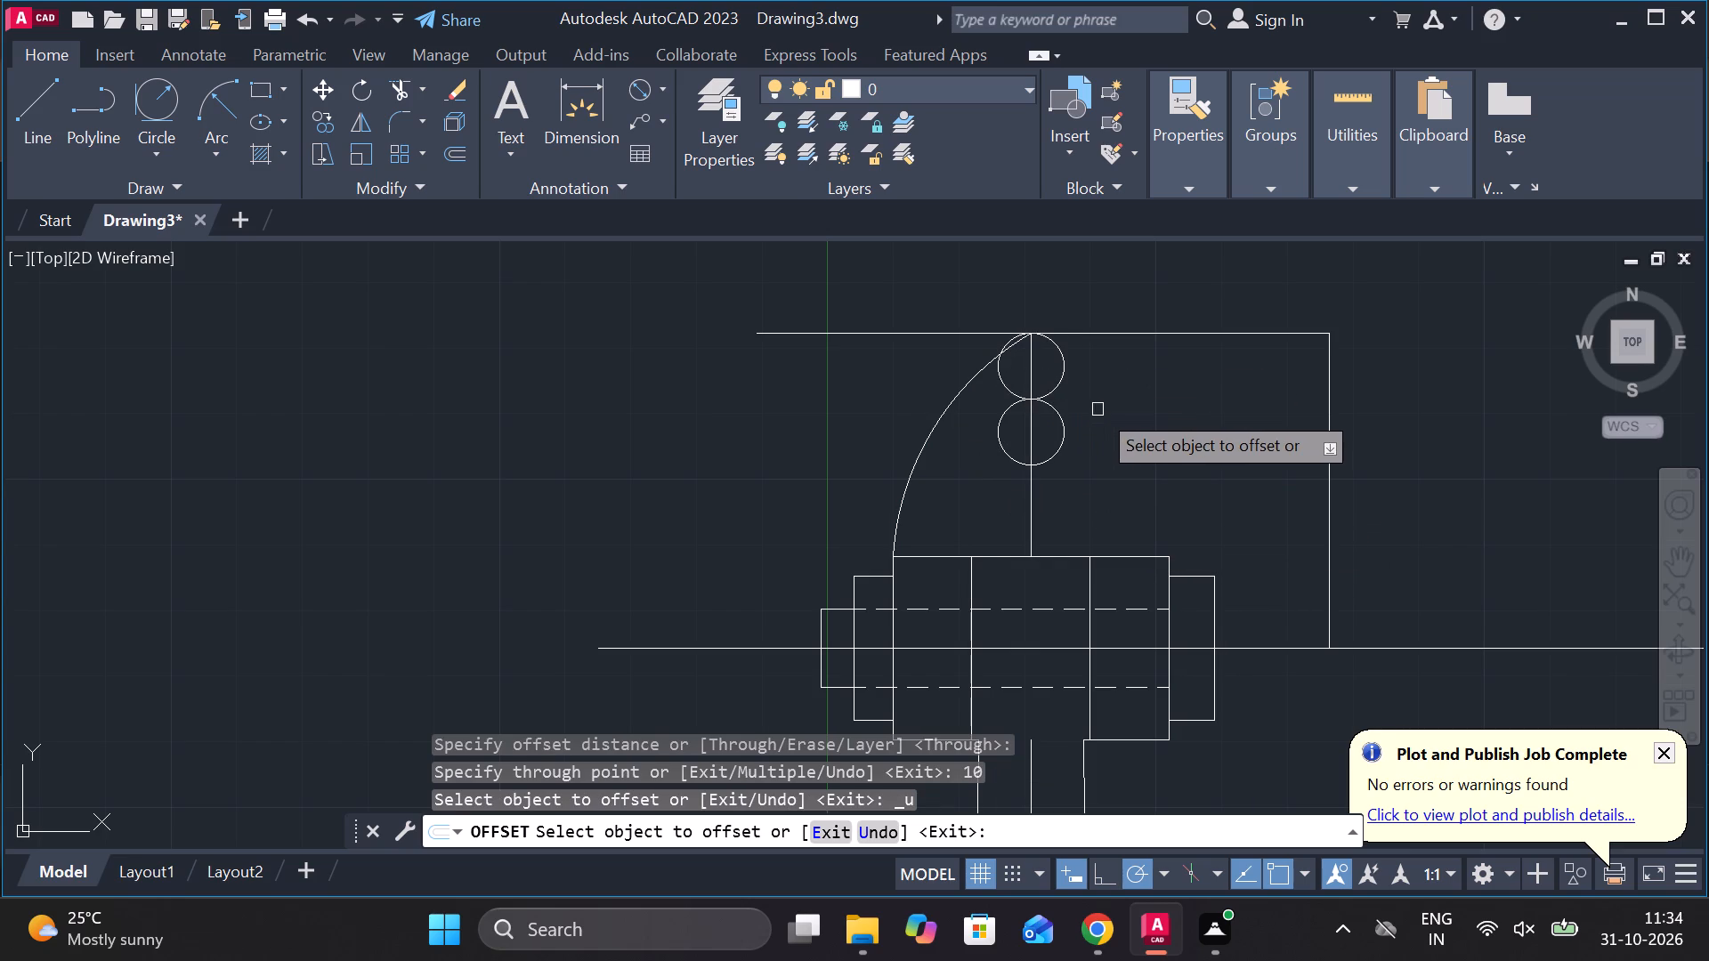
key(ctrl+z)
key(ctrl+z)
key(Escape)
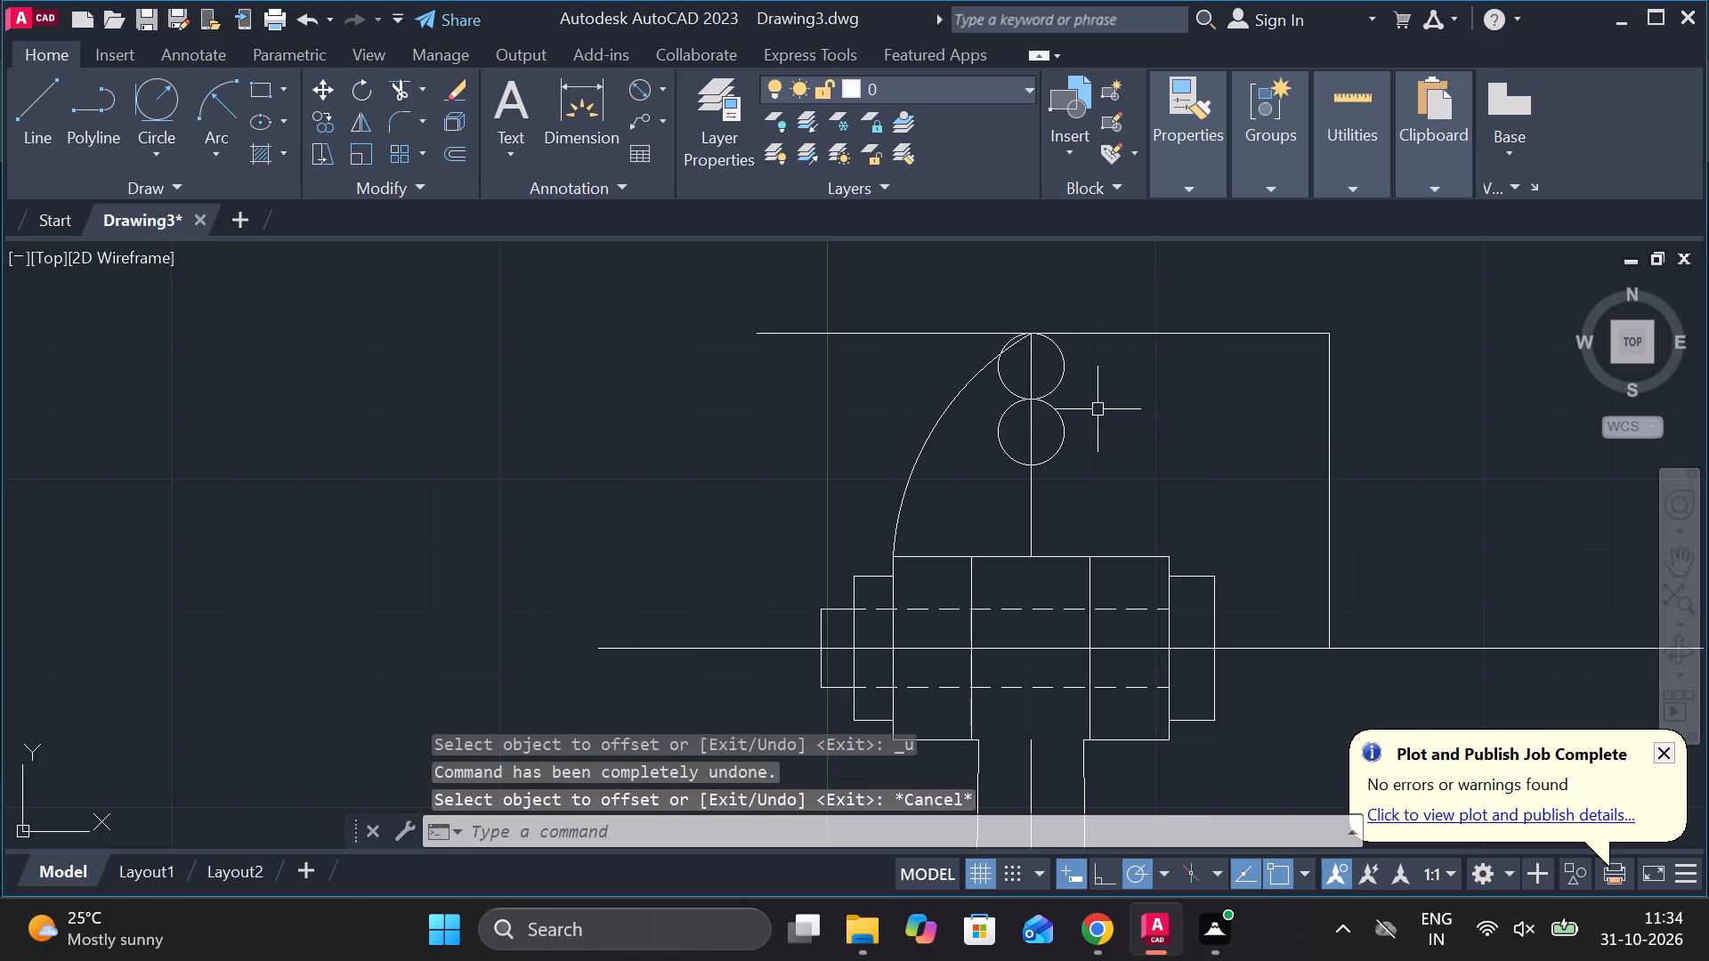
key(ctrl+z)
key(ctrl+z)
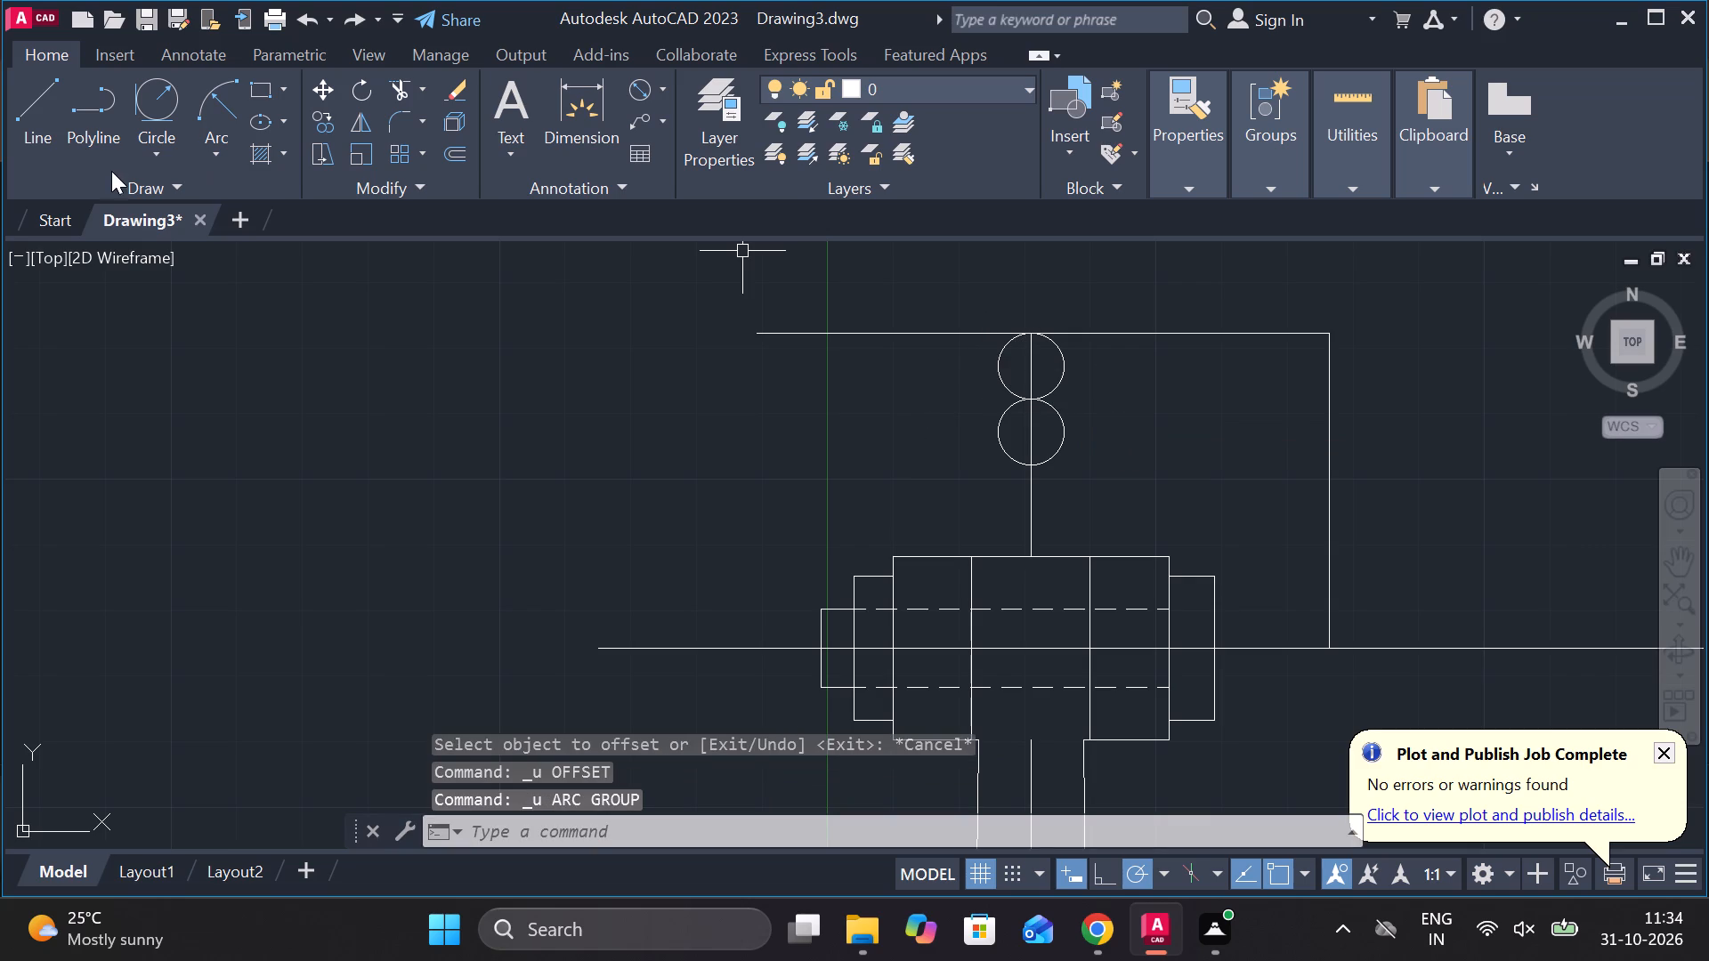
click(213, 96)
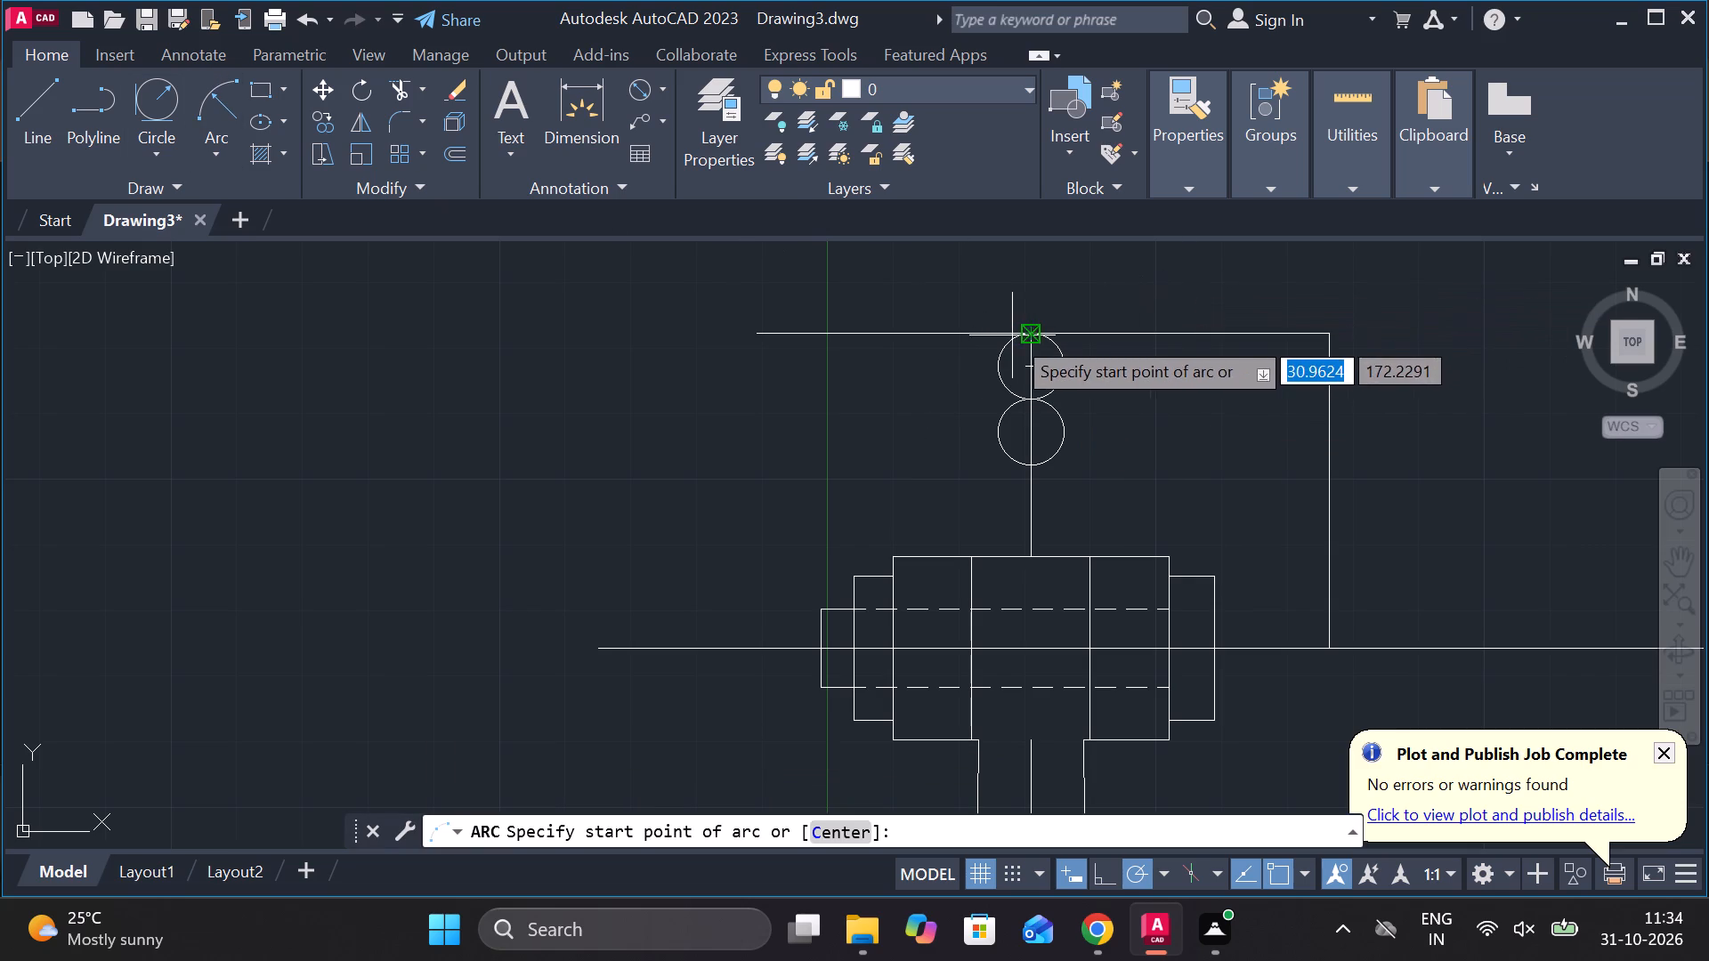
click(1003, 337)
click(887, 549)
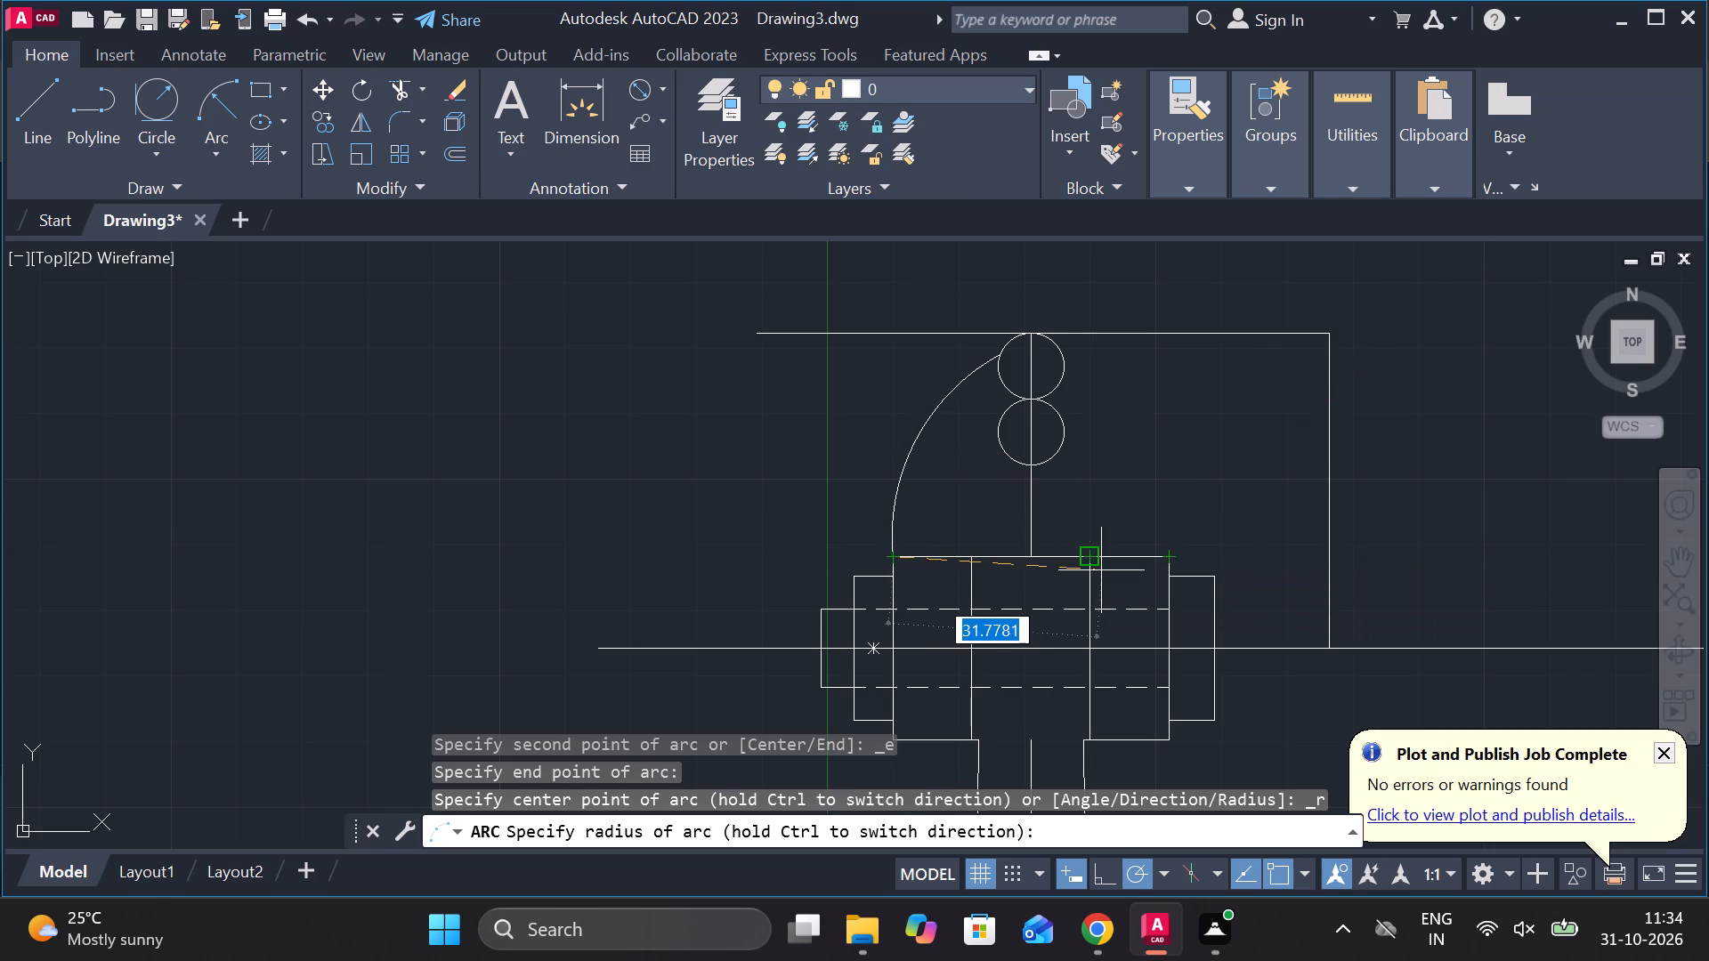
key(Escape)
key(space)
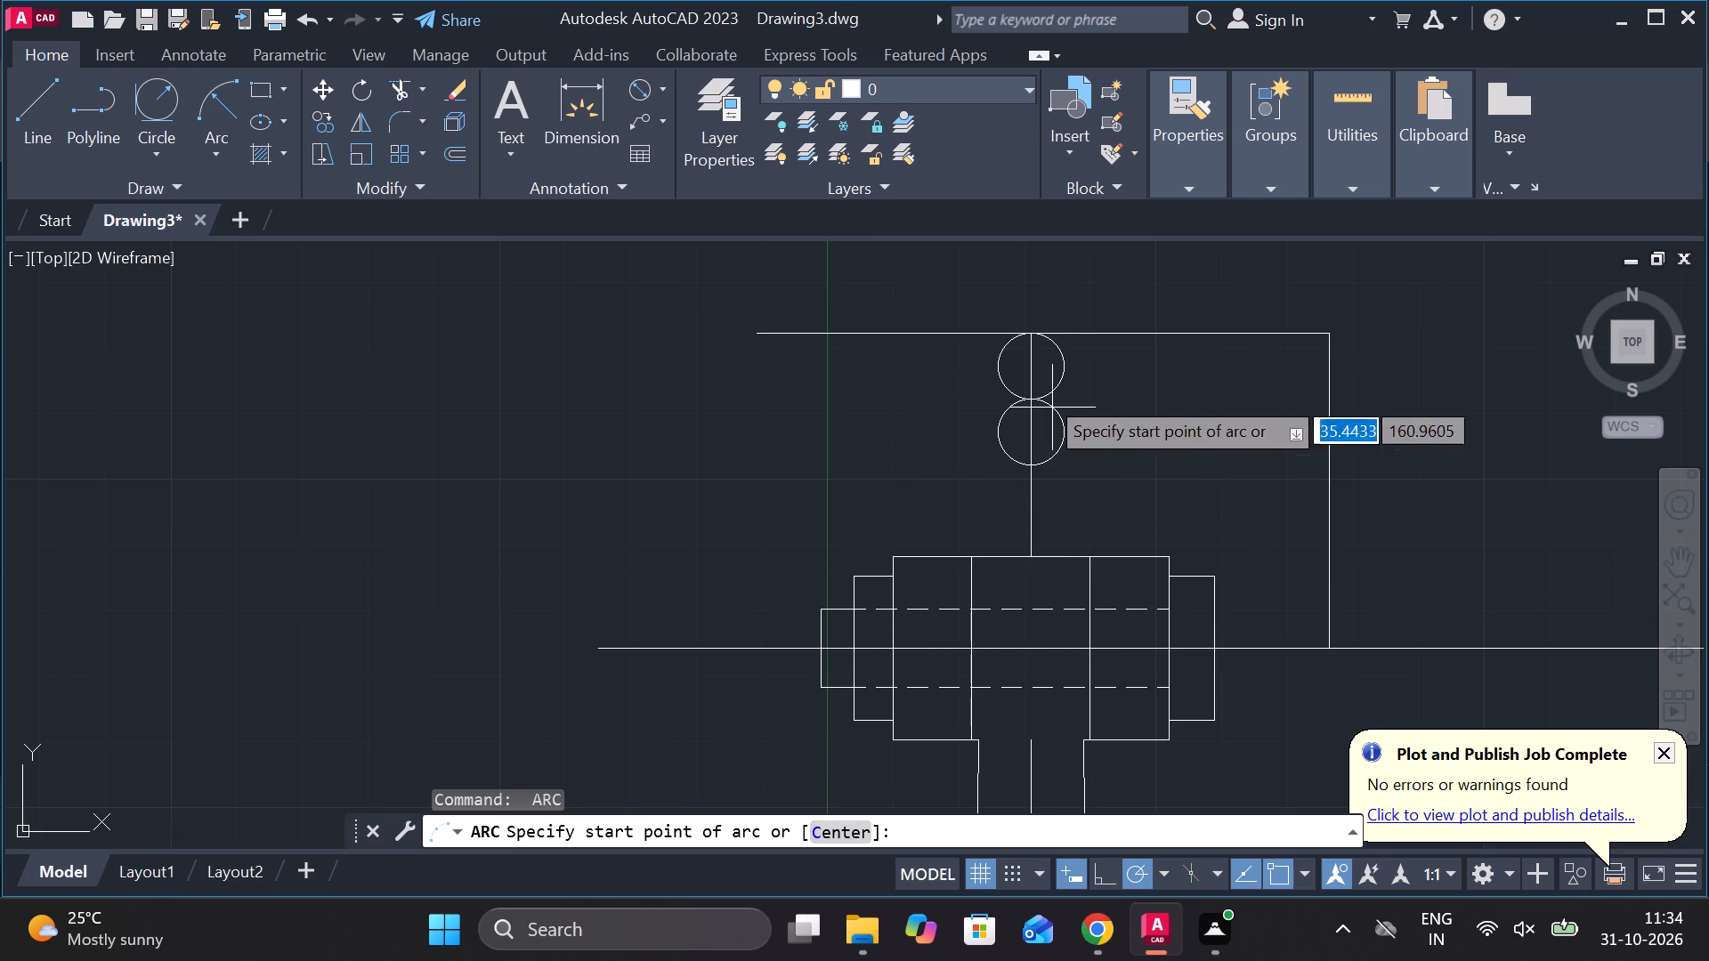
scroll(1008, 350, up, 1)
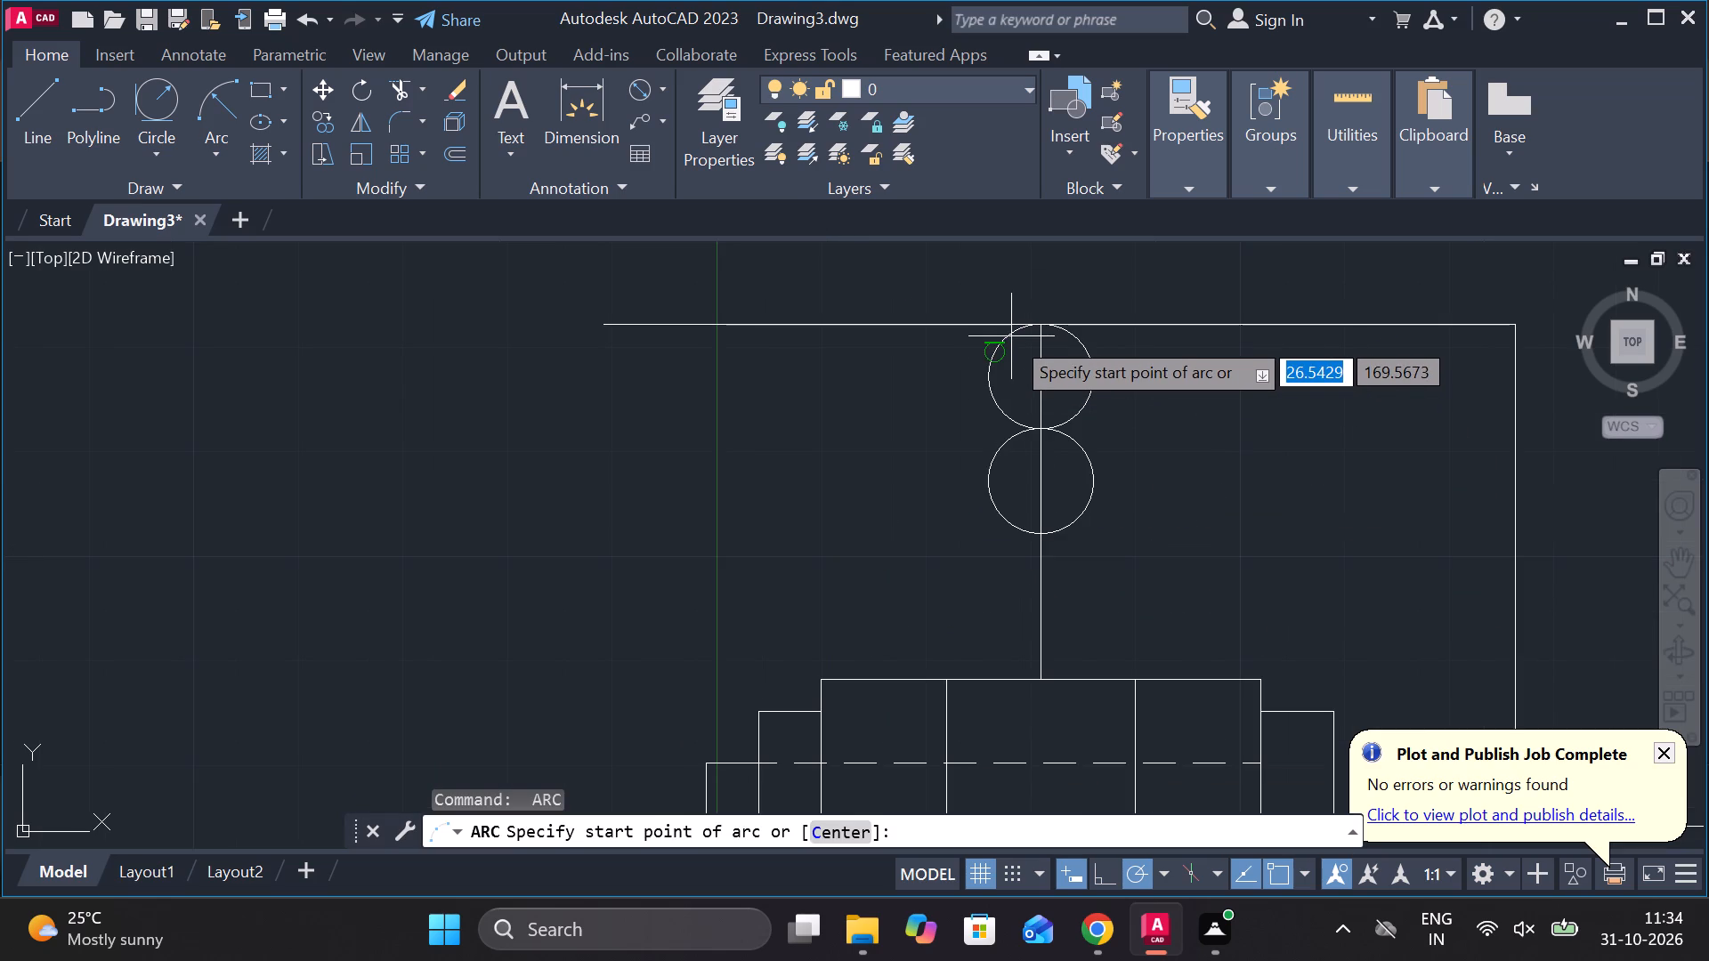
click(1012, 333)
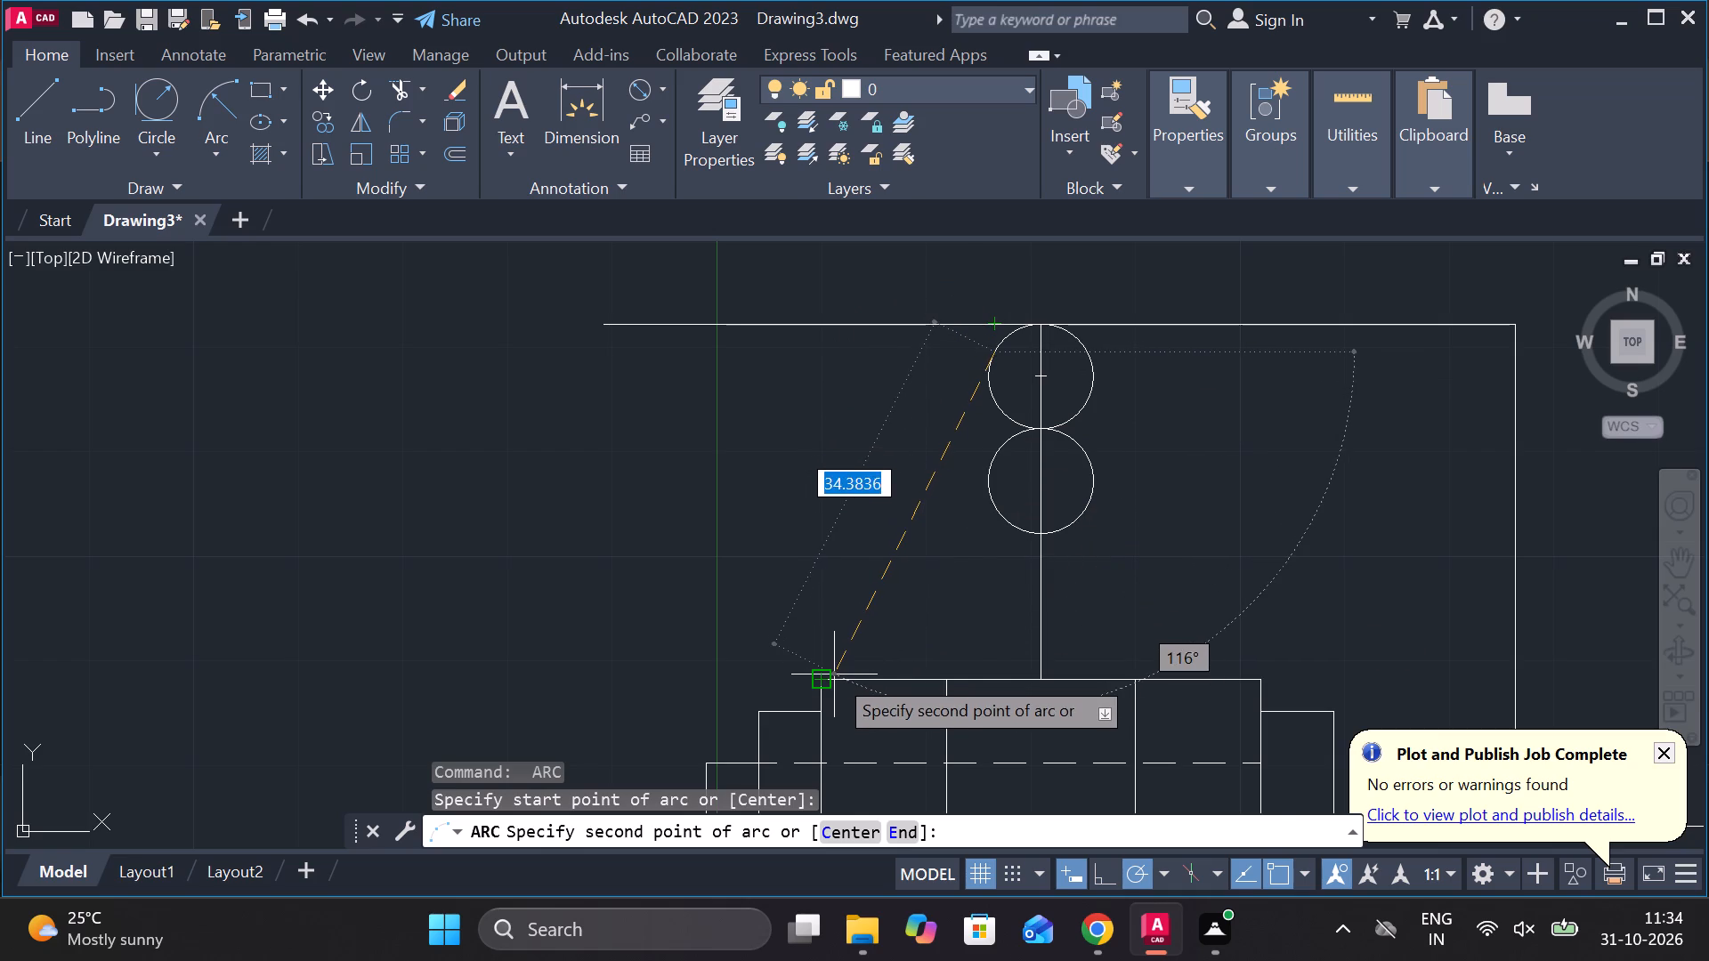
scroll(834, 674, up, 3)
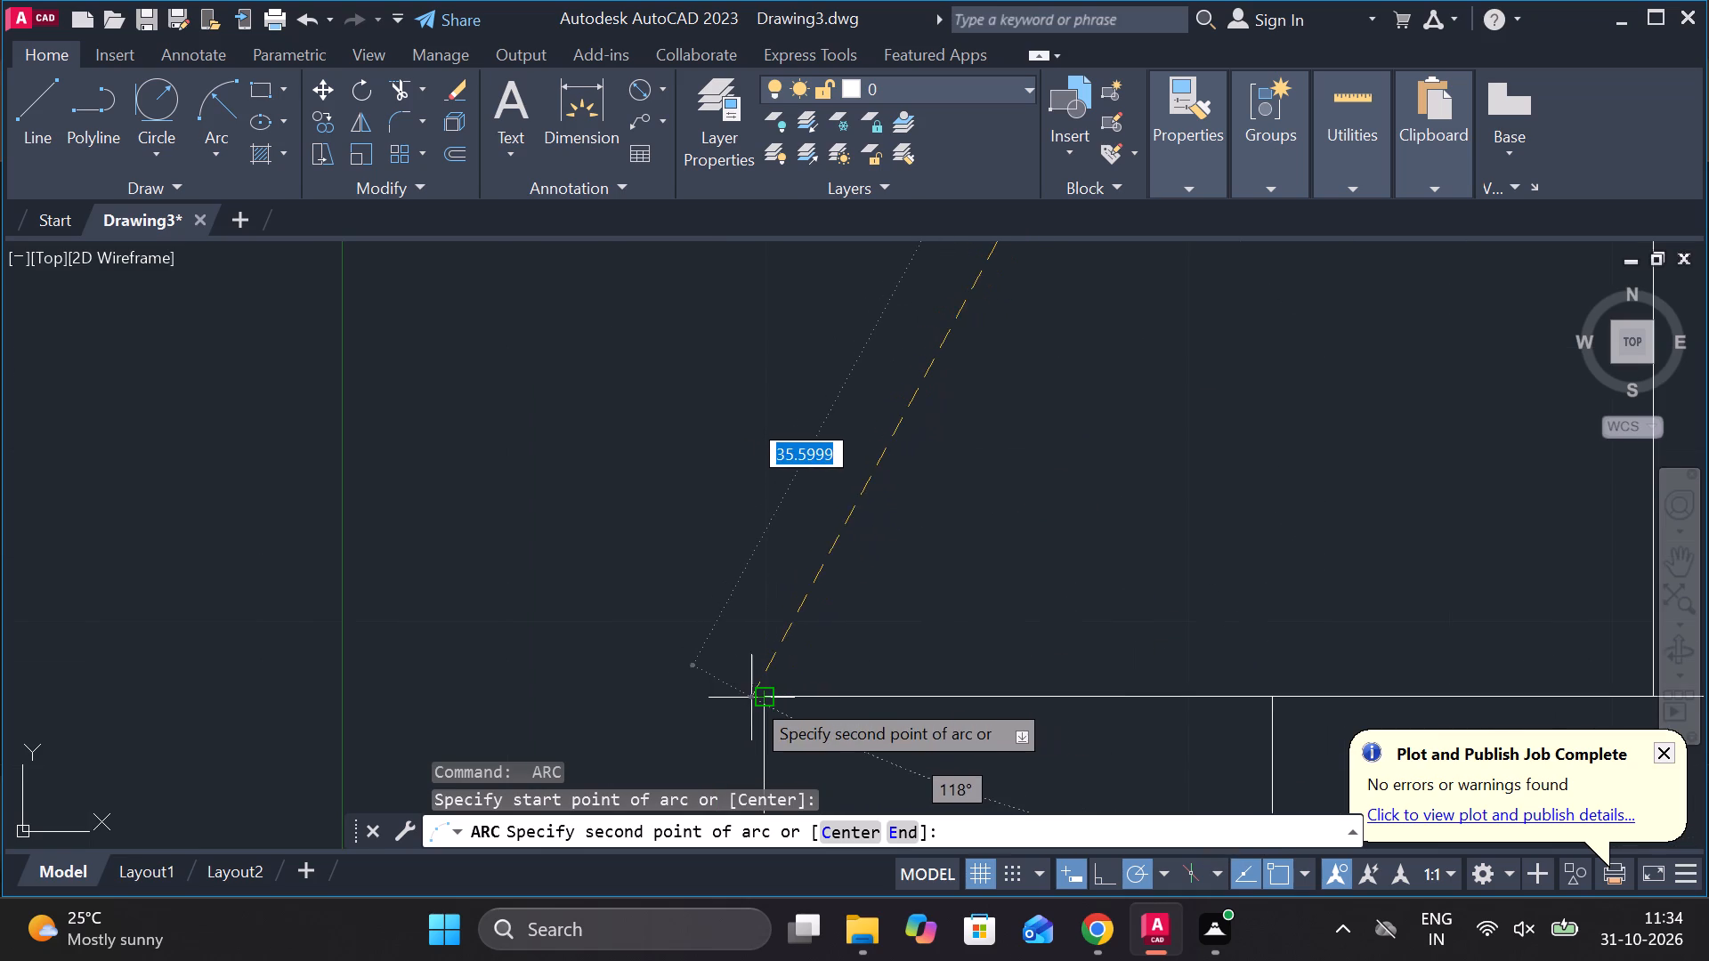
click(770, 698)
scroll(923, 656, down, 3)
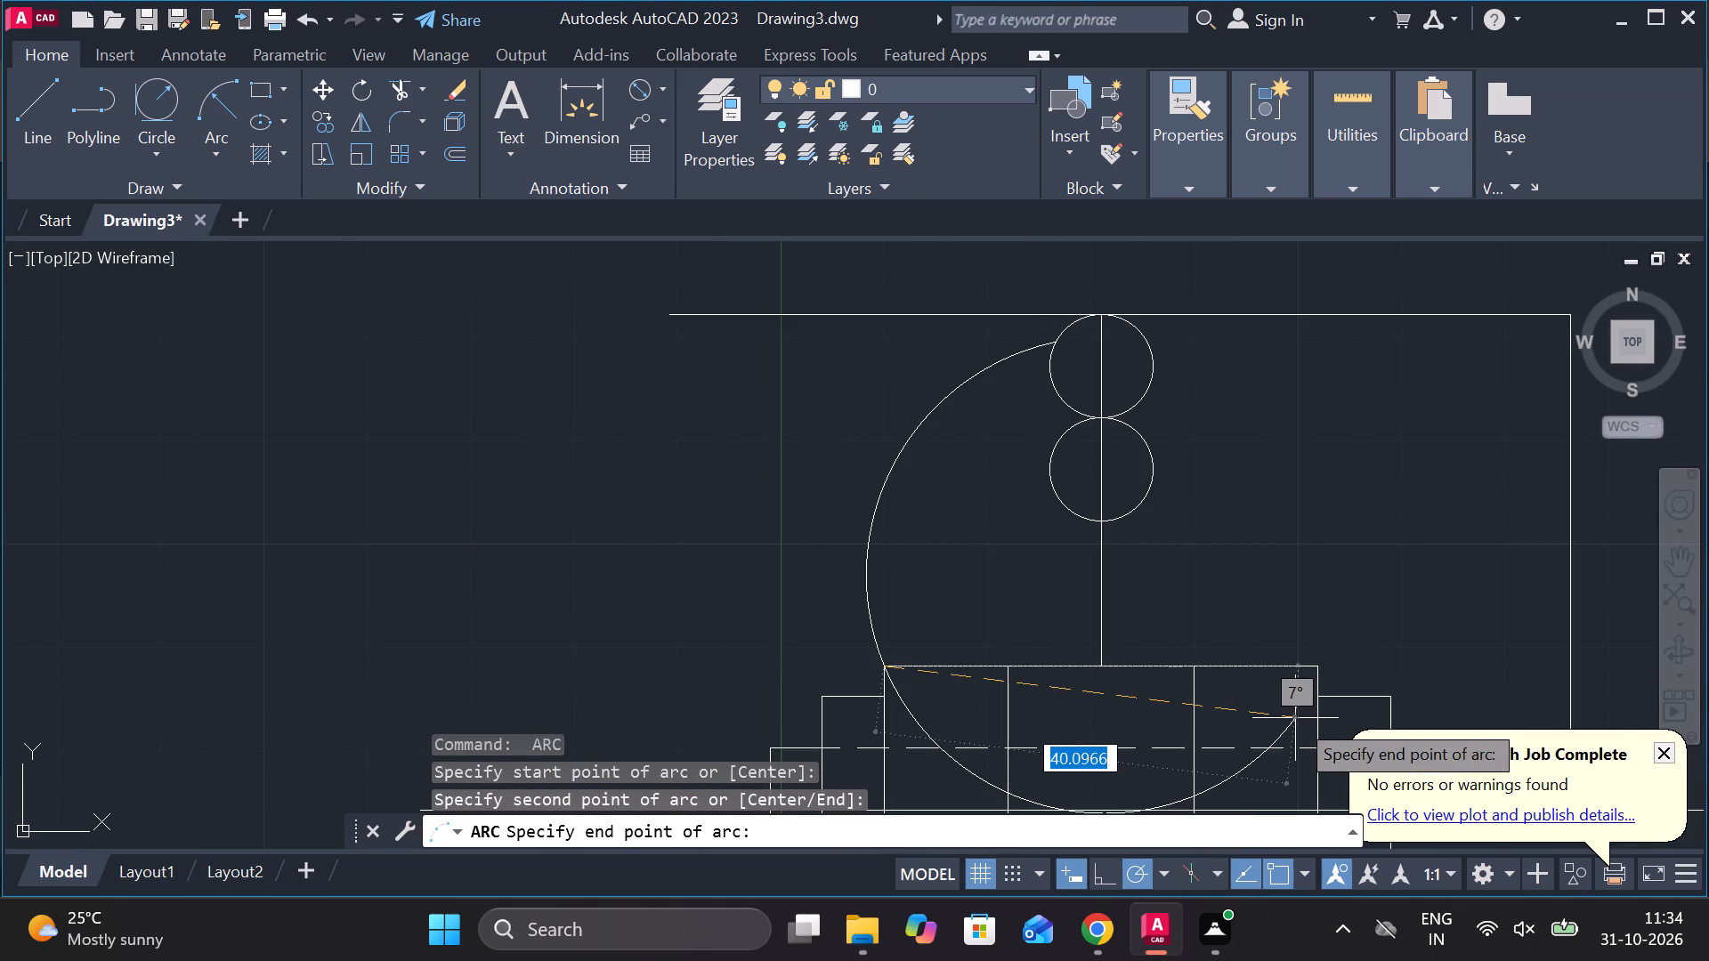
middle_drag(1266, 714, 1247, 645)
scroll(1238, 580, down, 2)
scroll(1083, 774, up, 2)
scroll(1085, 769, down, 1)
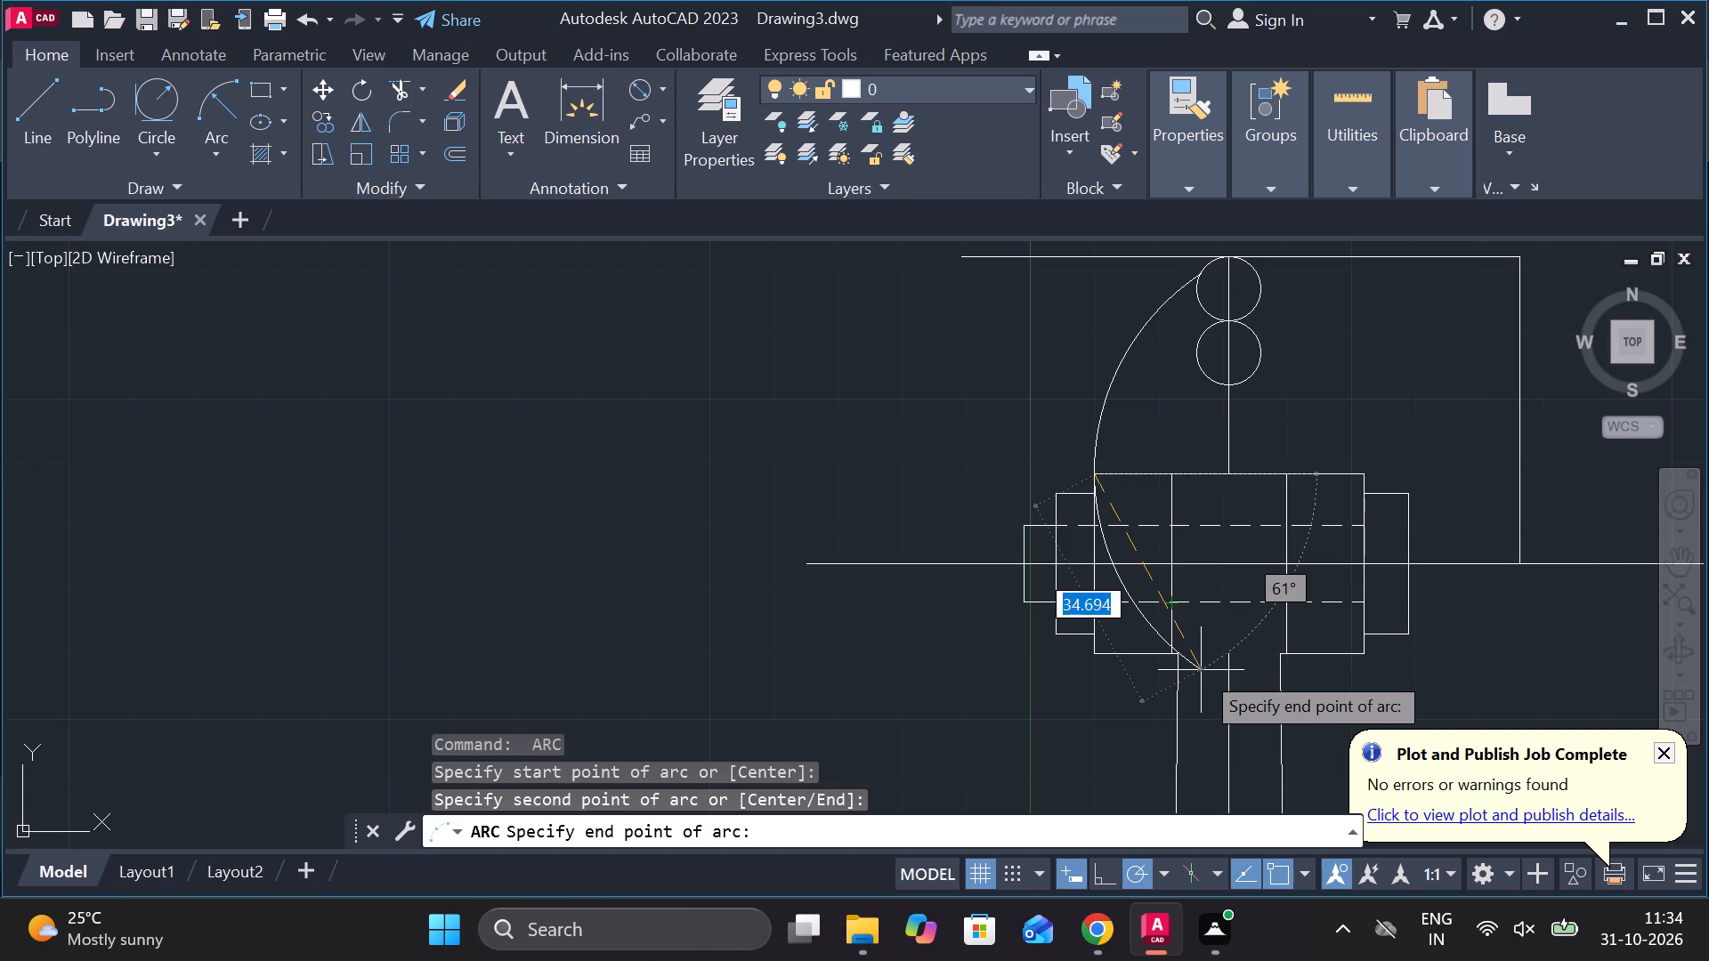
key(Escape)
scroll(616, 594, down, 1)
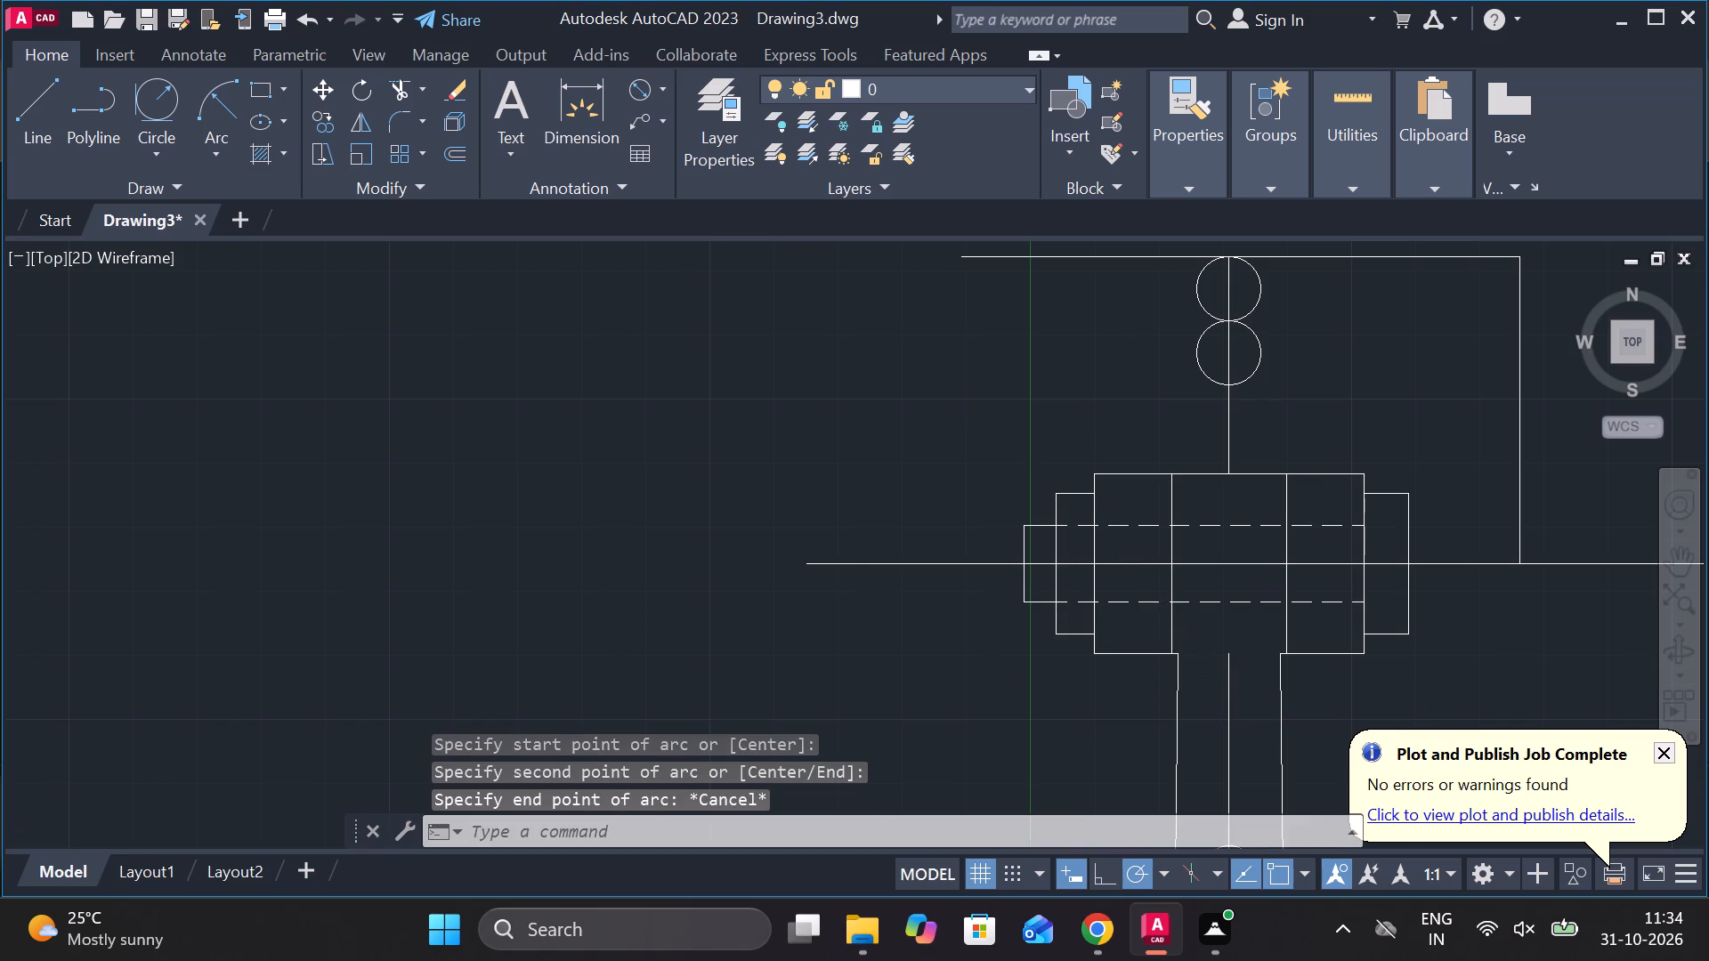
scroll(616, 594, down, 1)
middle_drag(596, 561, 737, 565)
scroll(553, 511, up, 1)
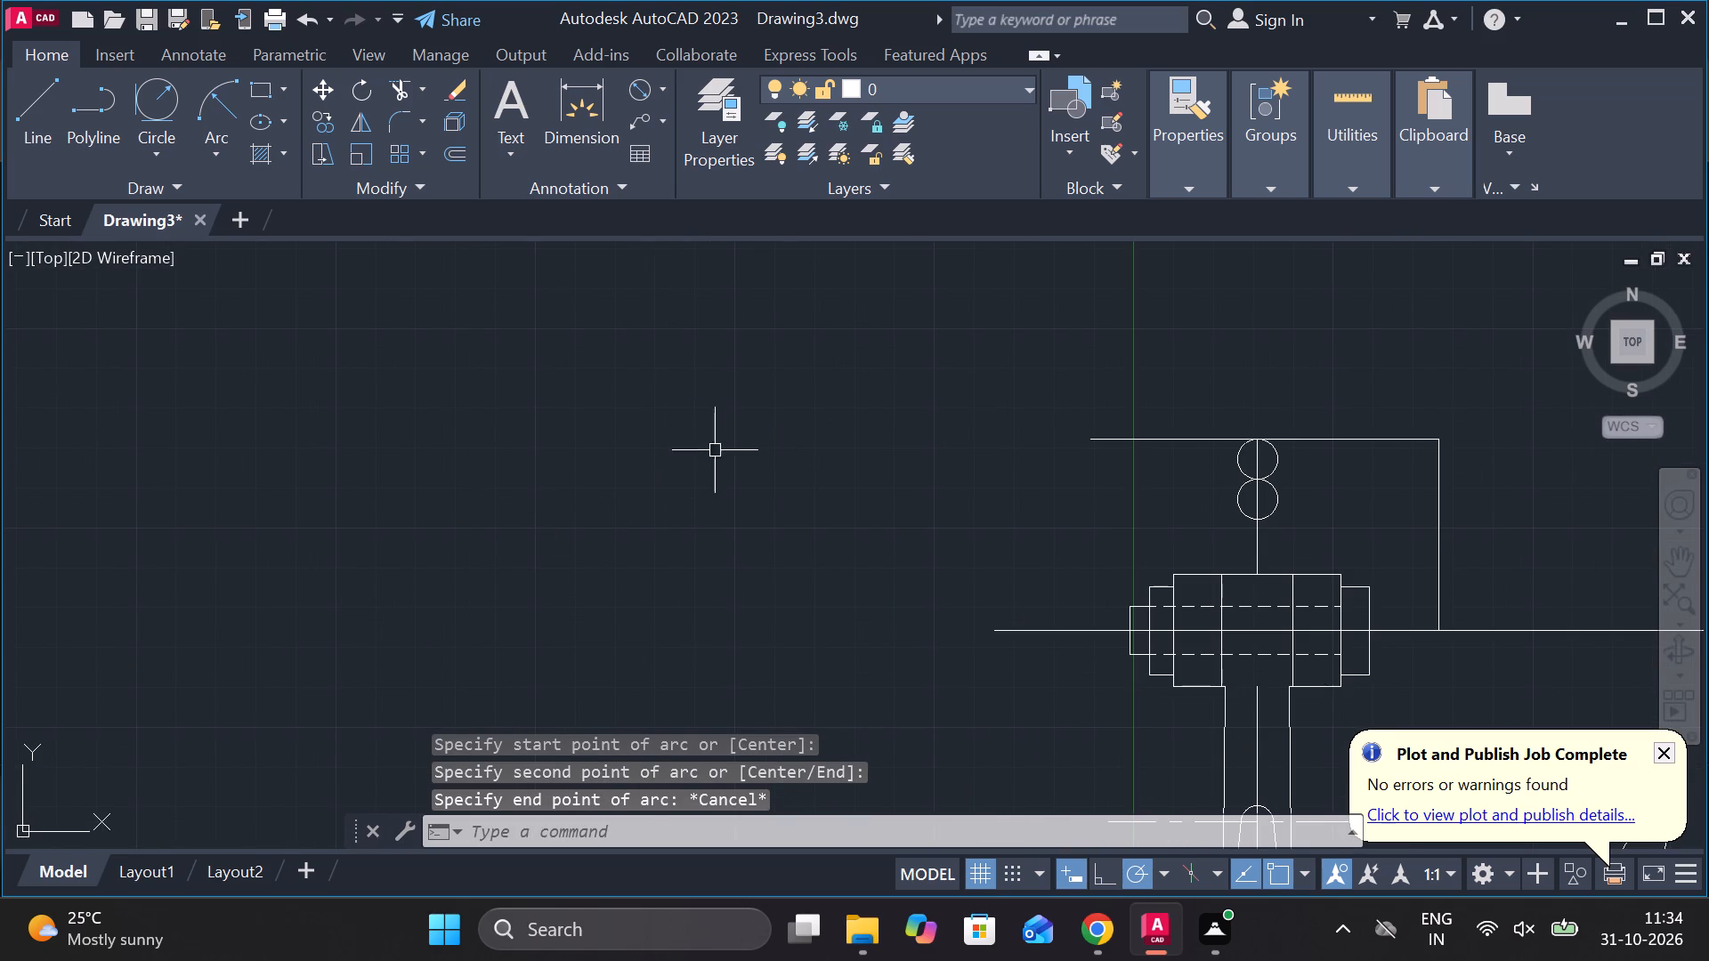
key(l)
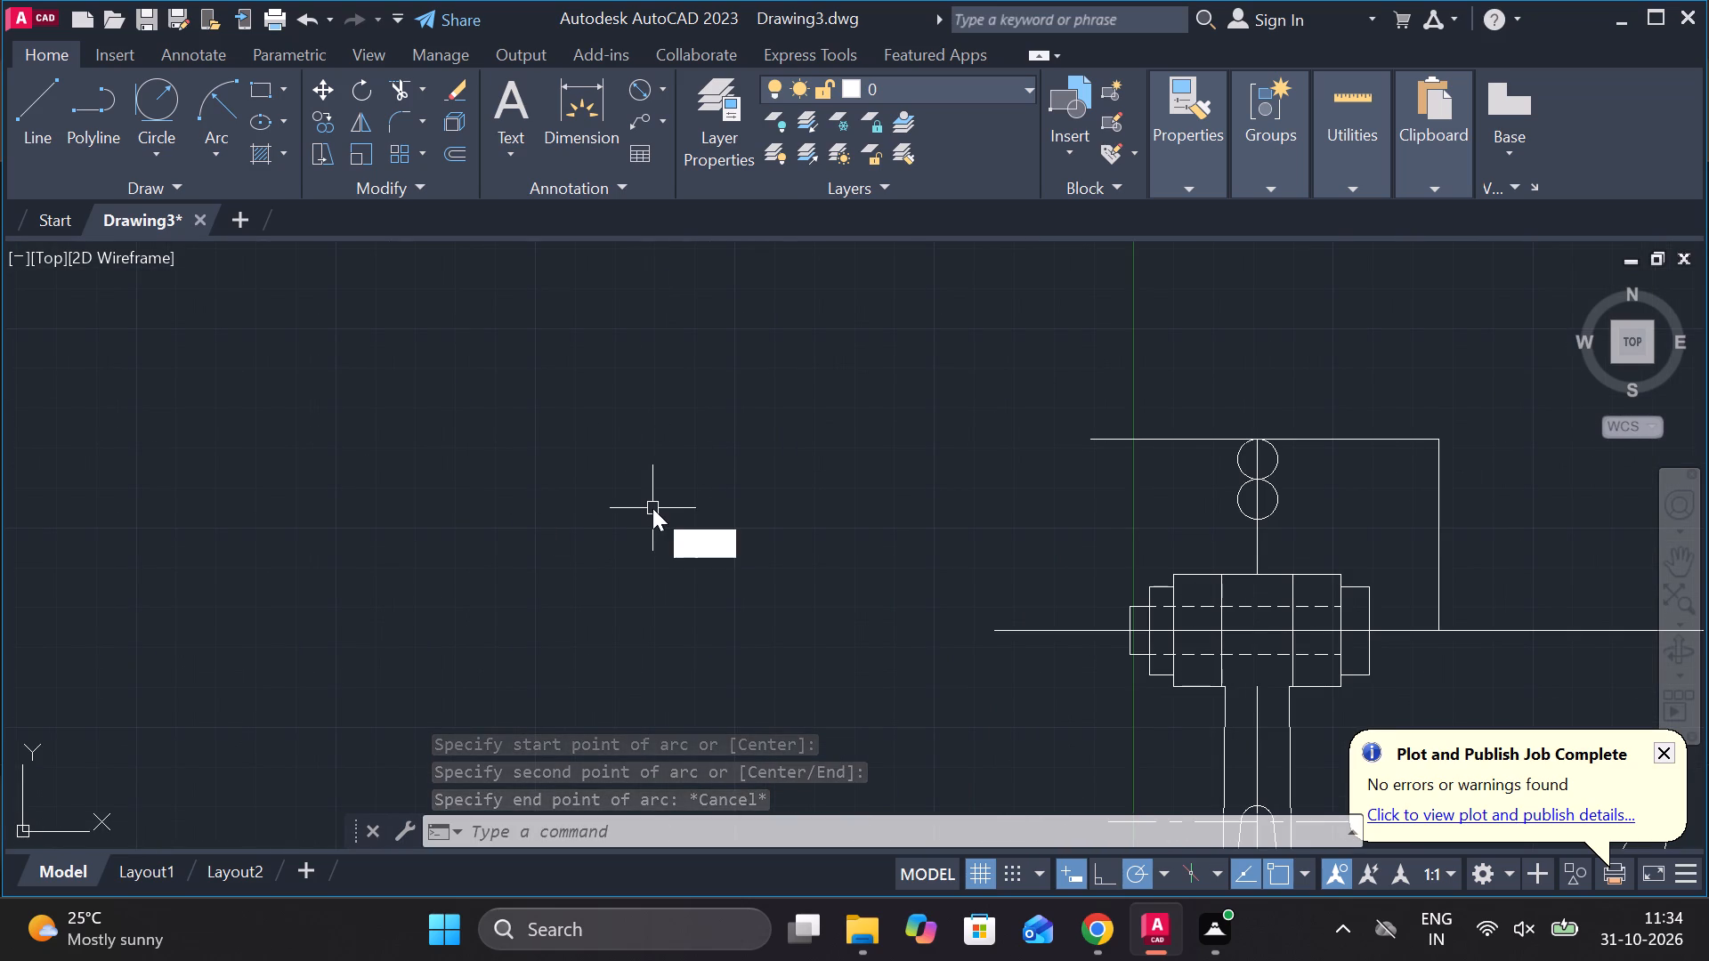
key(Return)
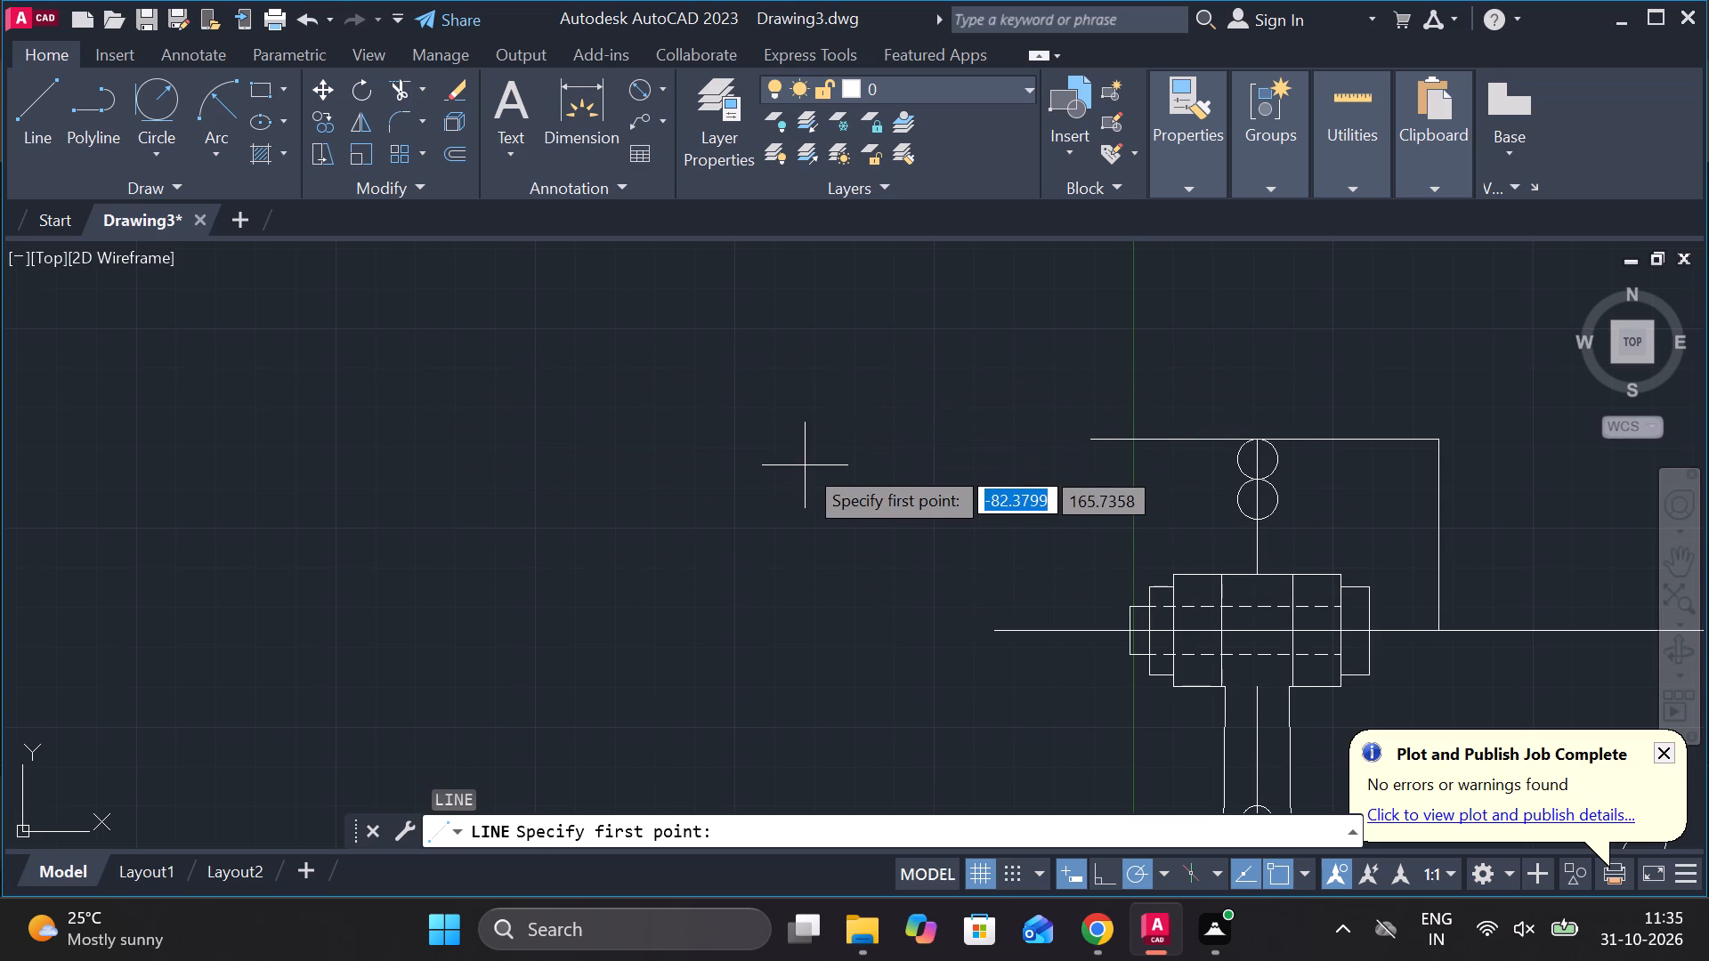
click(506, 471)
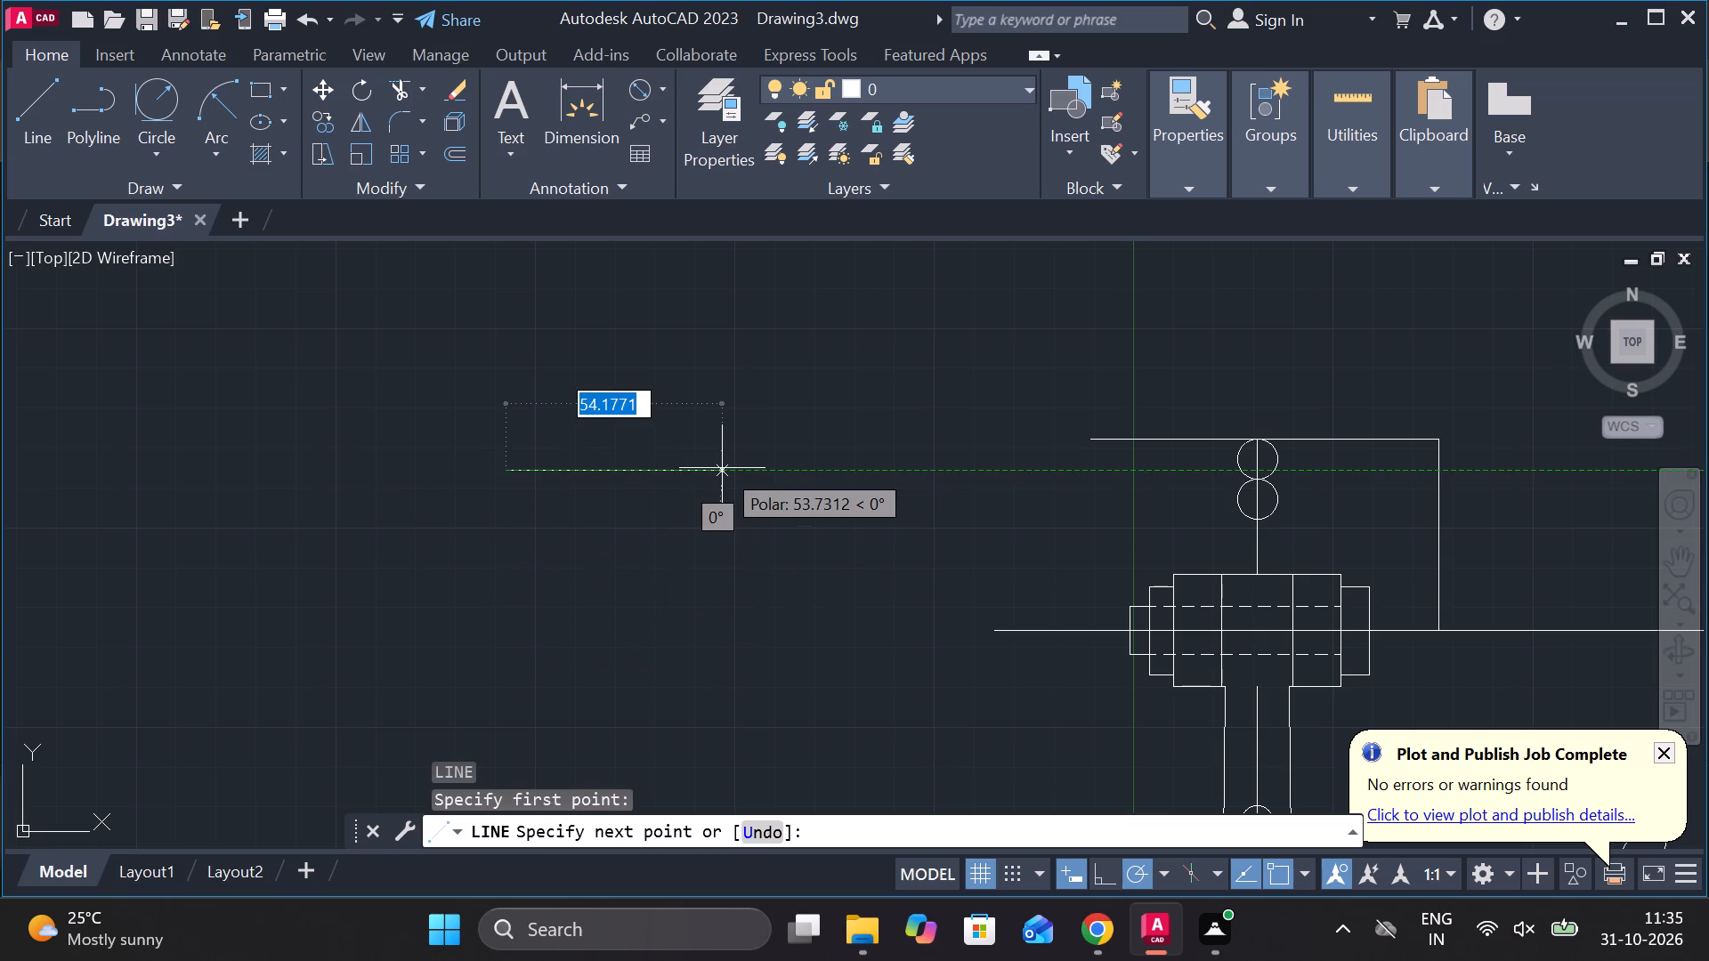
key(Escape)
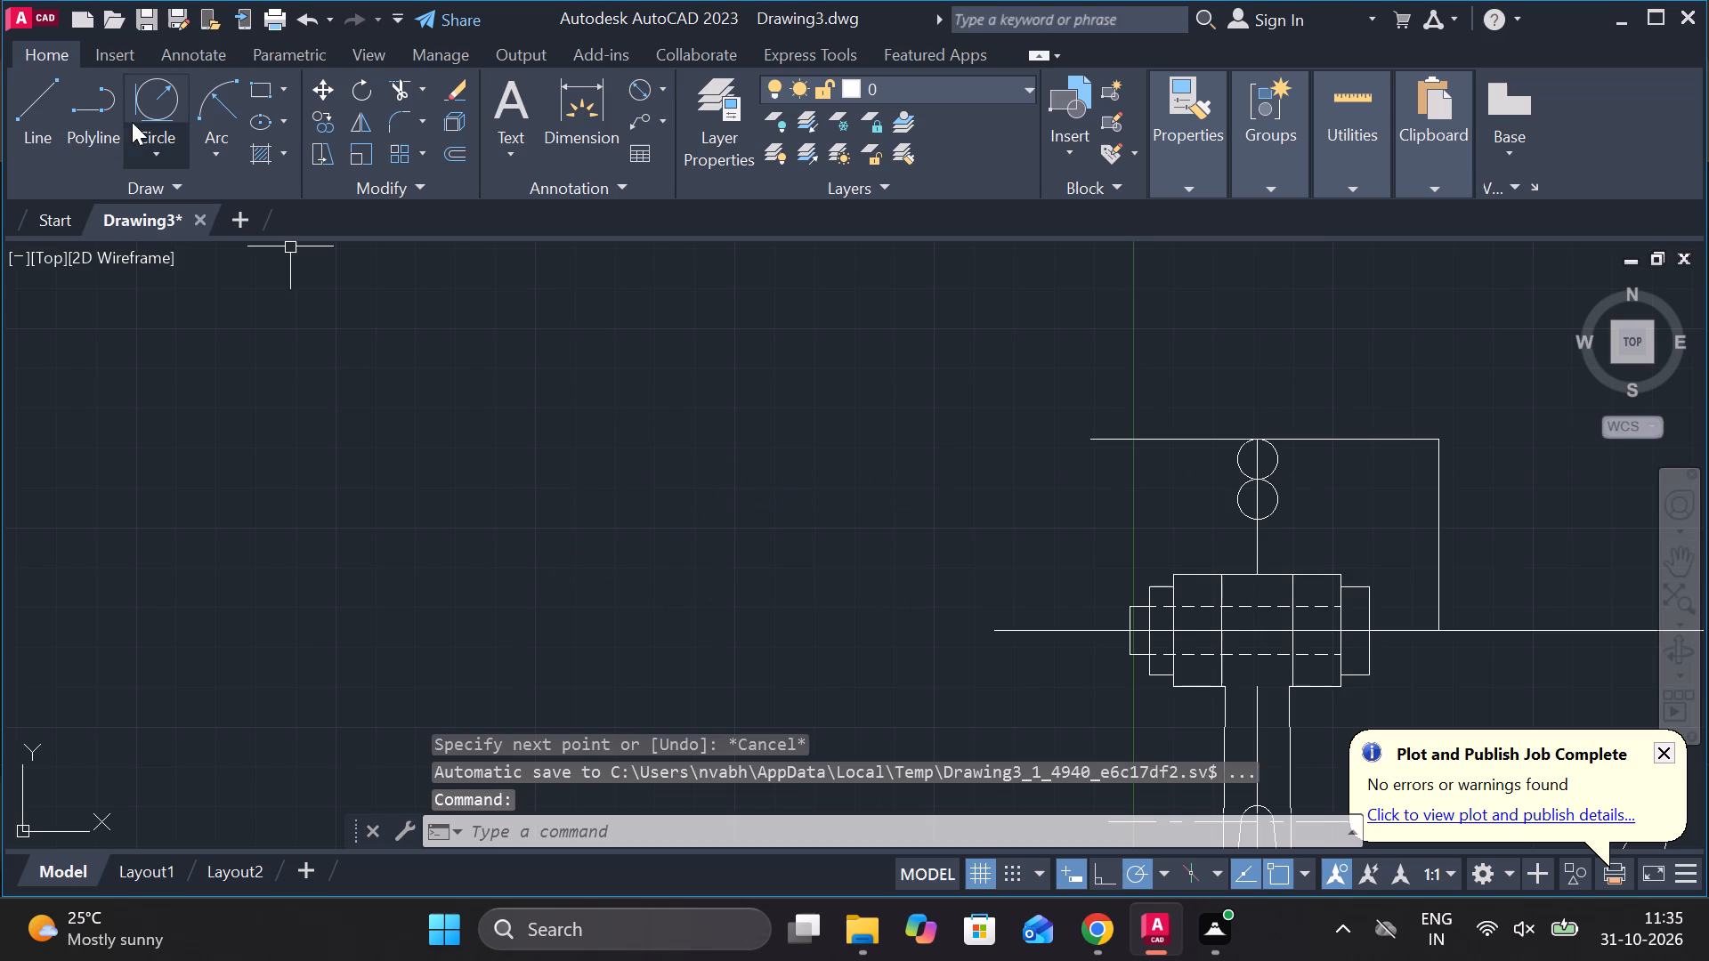
Draw a start-end-radius arc from the vertical centreline's upper end to the boss's upper left corner, with radius about 27.
click(200, 97)
scroll(1203, 497, up, 2)
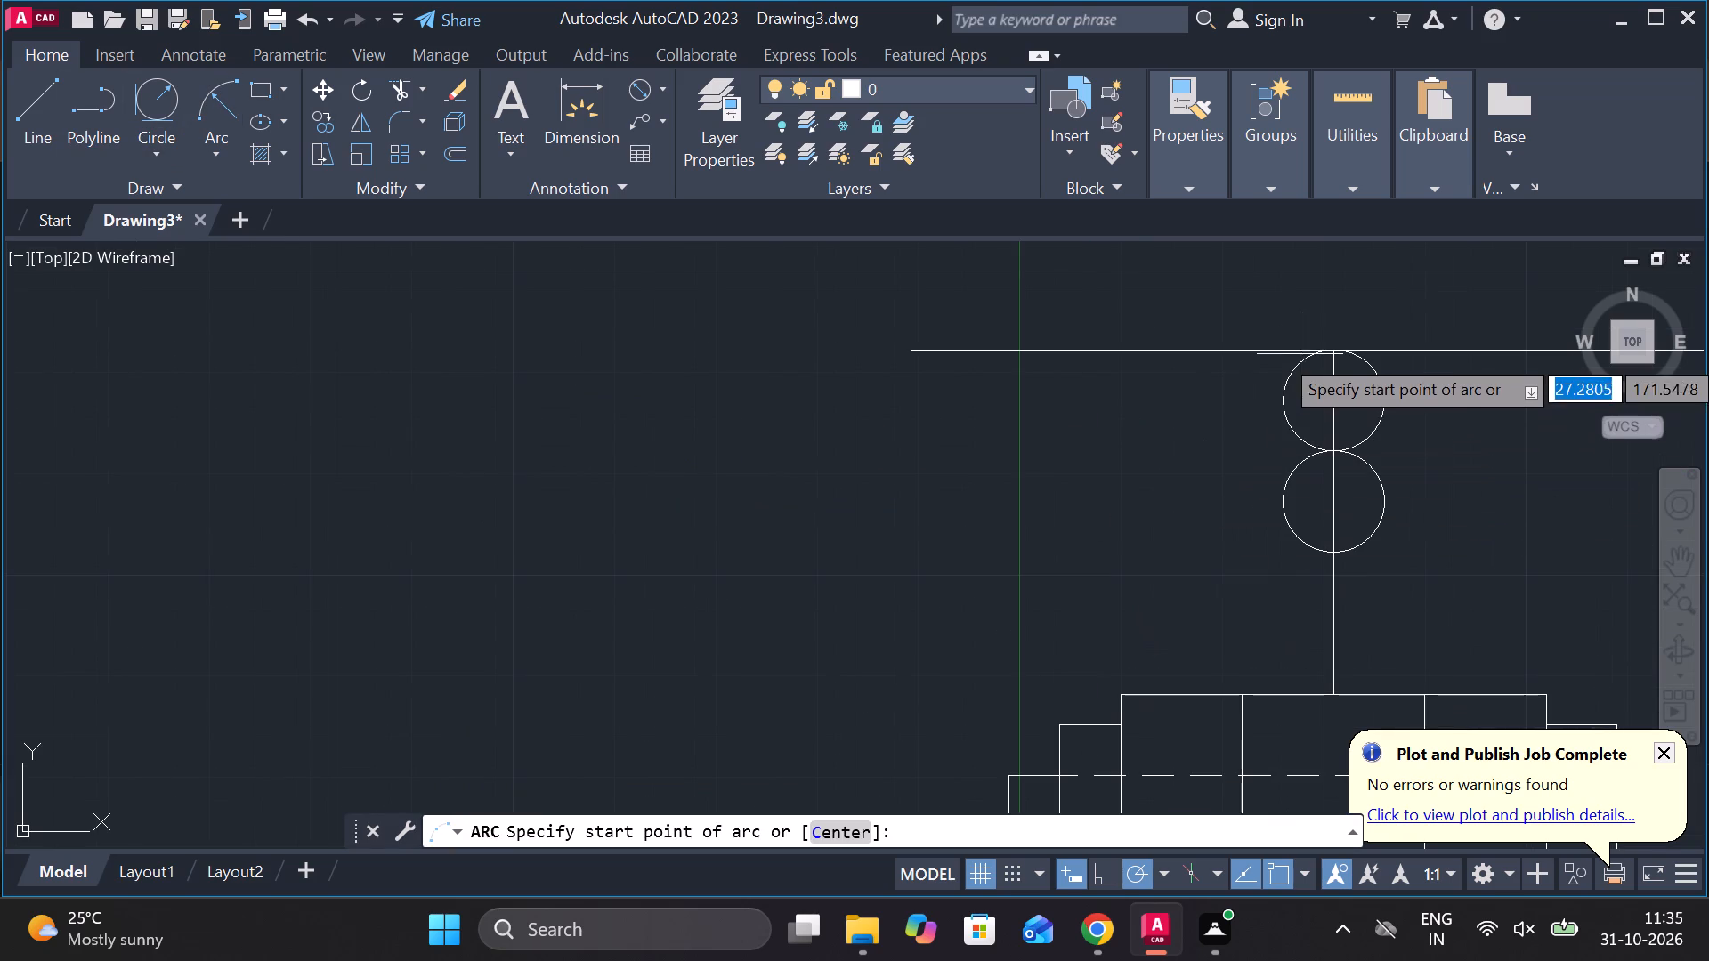
click(1322, 351)
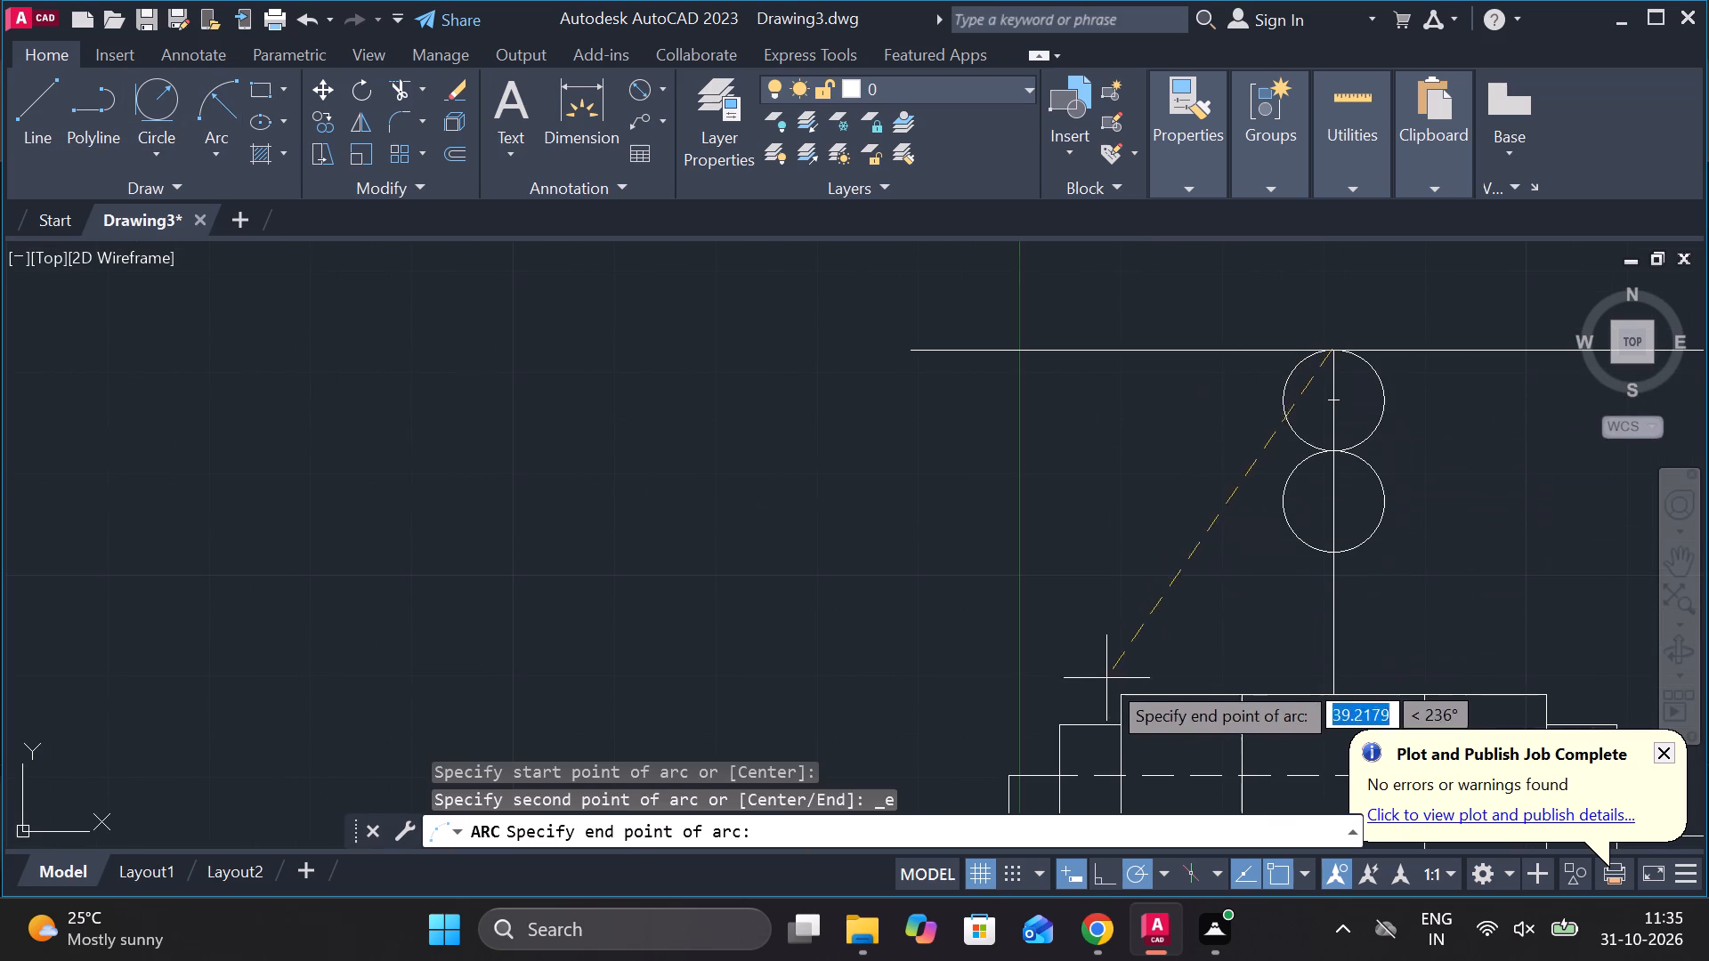
click(1112, 690)
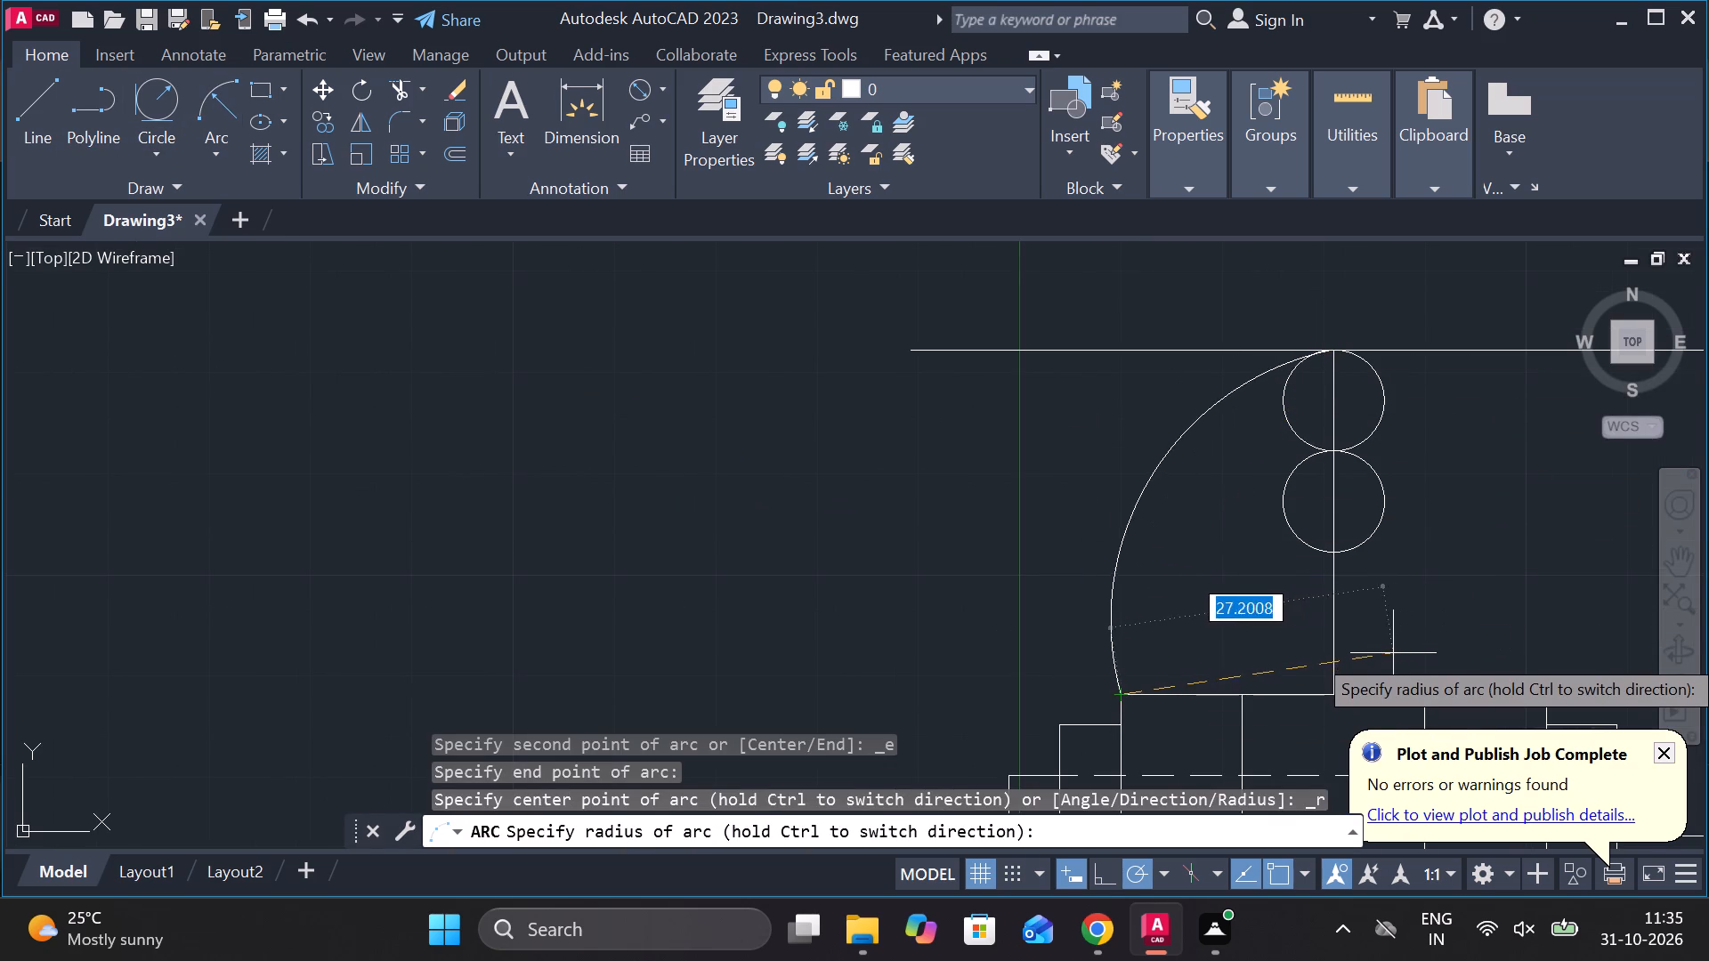
middle_drag(1322, 655, 1244, 650)
scroll(1191, 662, down, 1)
middle_drag(1167, 664, 1119, 611)
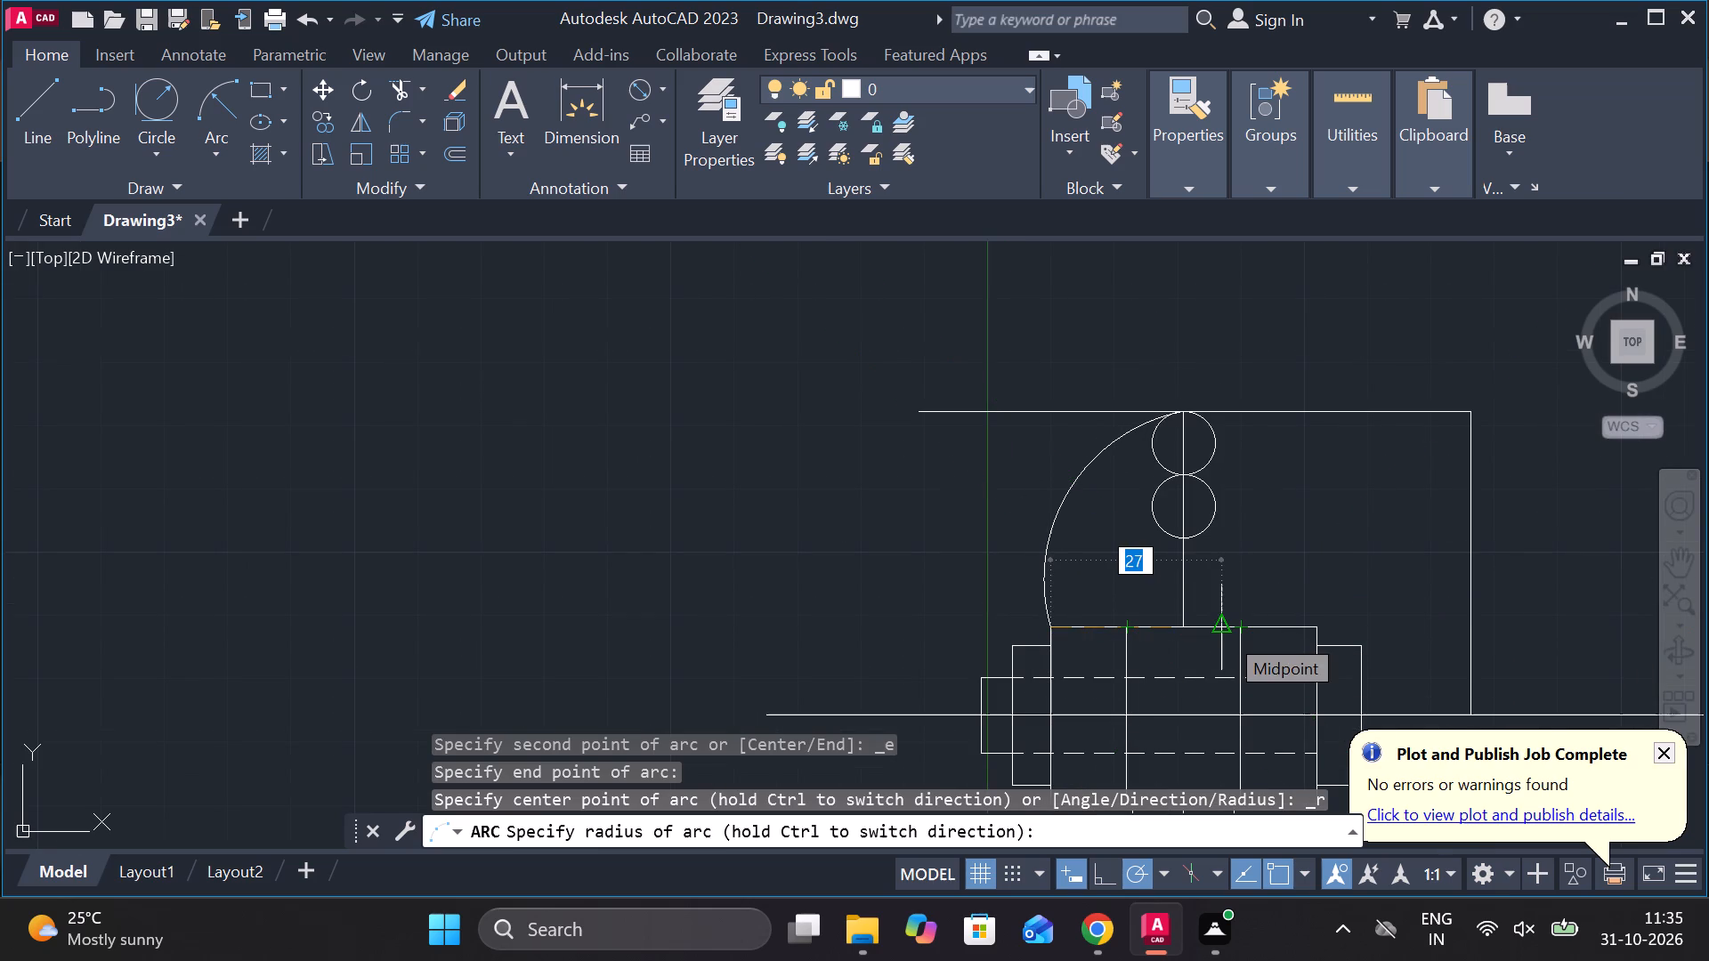
Offset the new left side arc inward by 10.
click(1065, 502)
key(o)
key(Return)
key(Return)
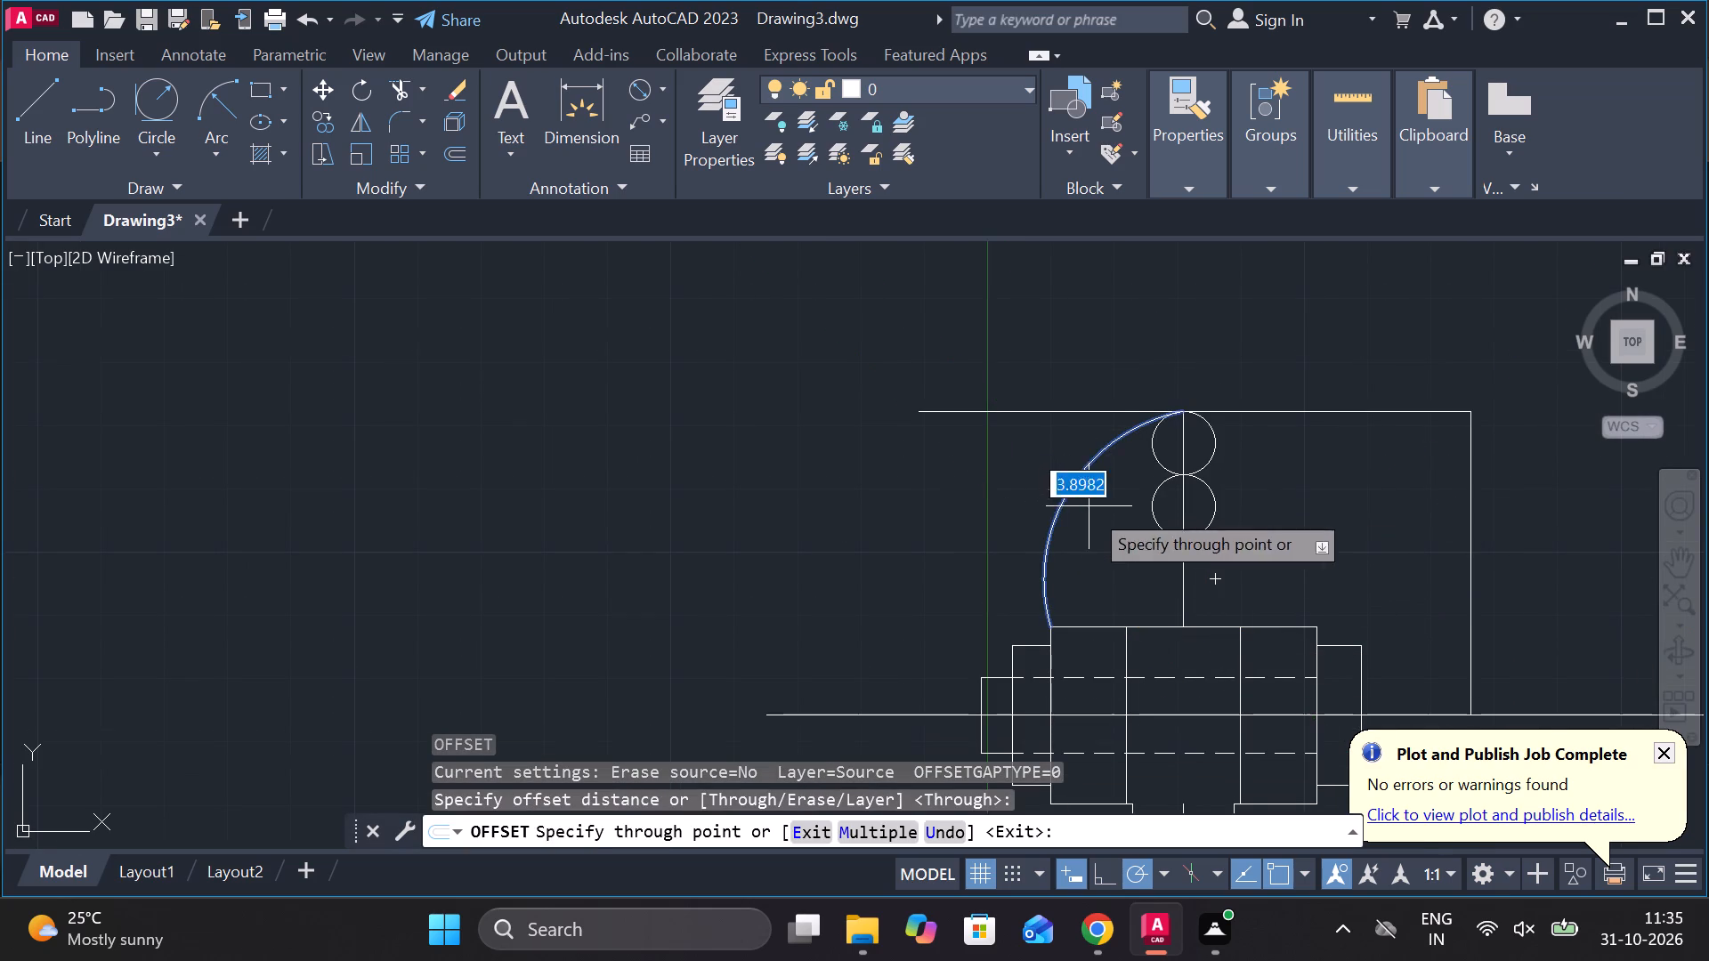
text(10)
key(Return)
scroll(1164, 479, up, 3)
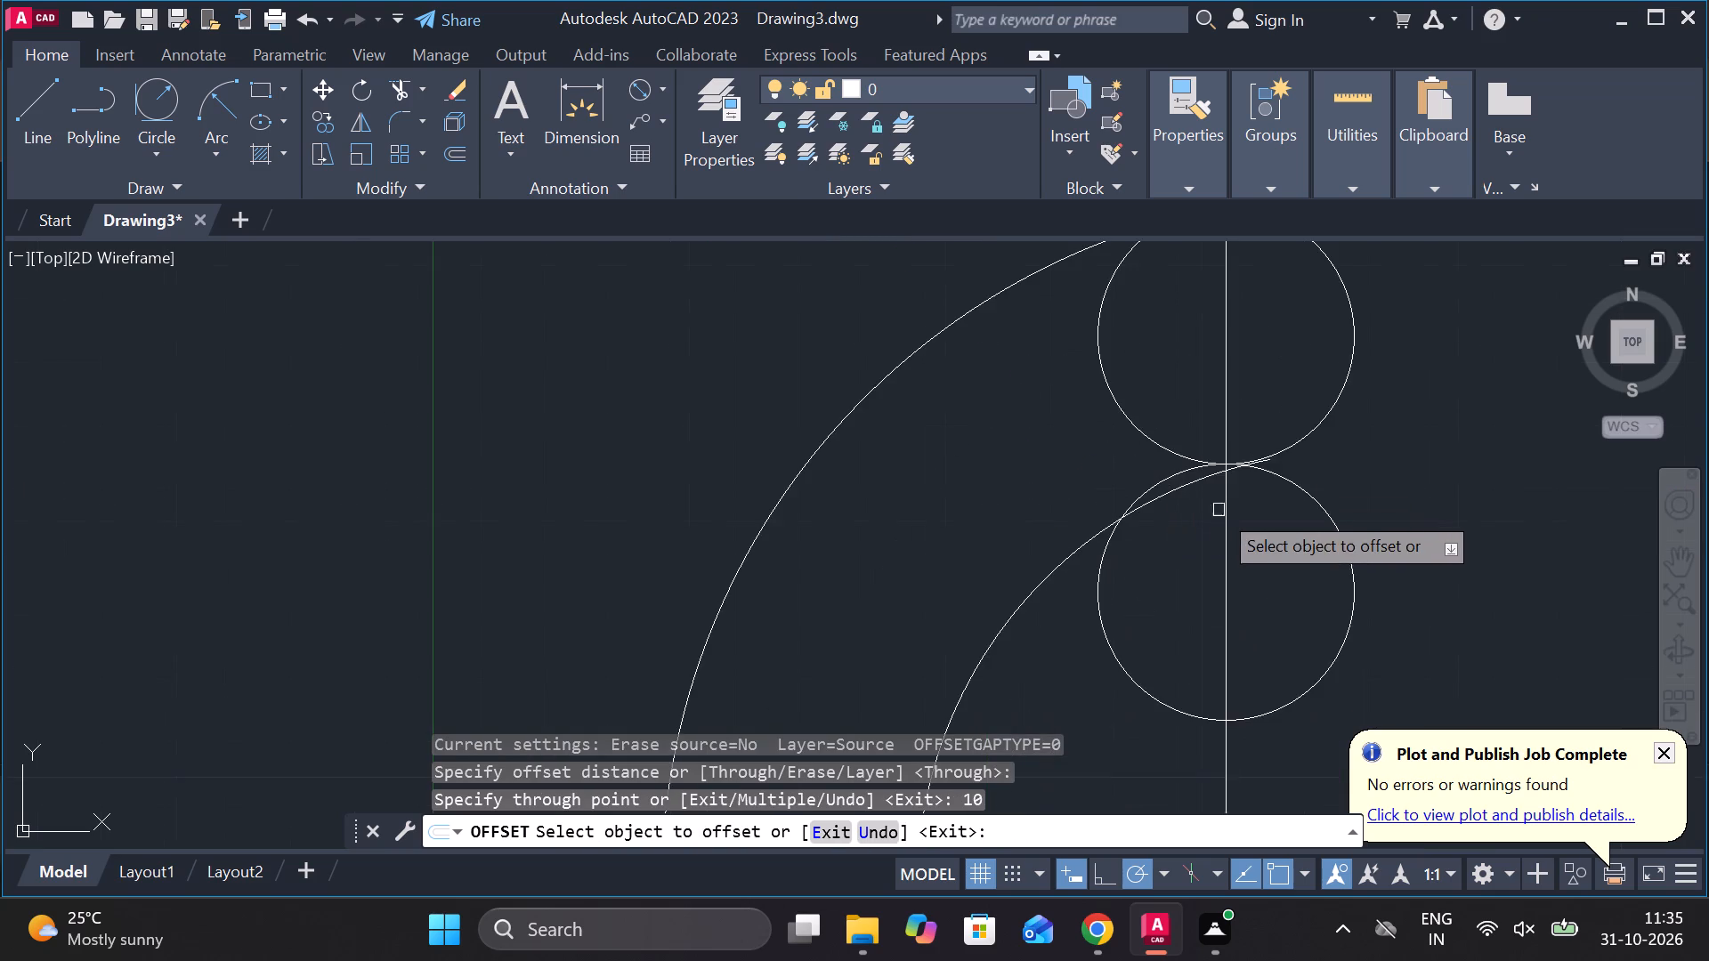
scroll(1226, 519, down, 2)
middle_drag(1217, 607, 1191, 597)
scroll(1247, 616, down, 1)
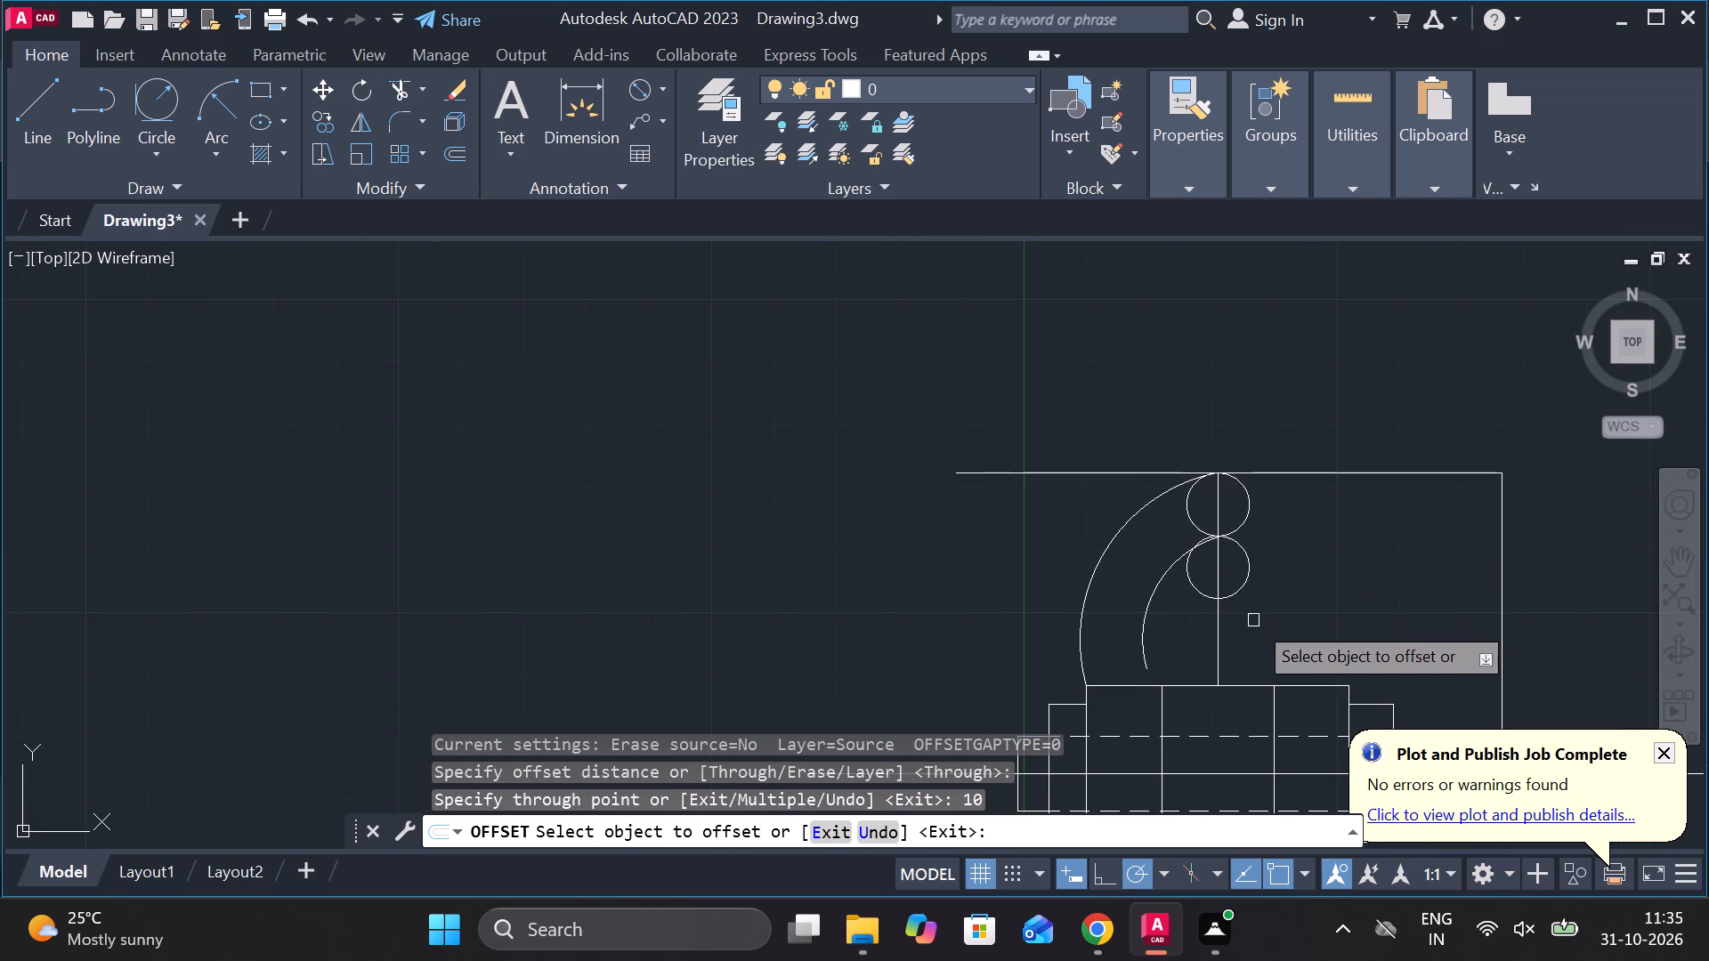
scroll(1205, 561, up, 3)
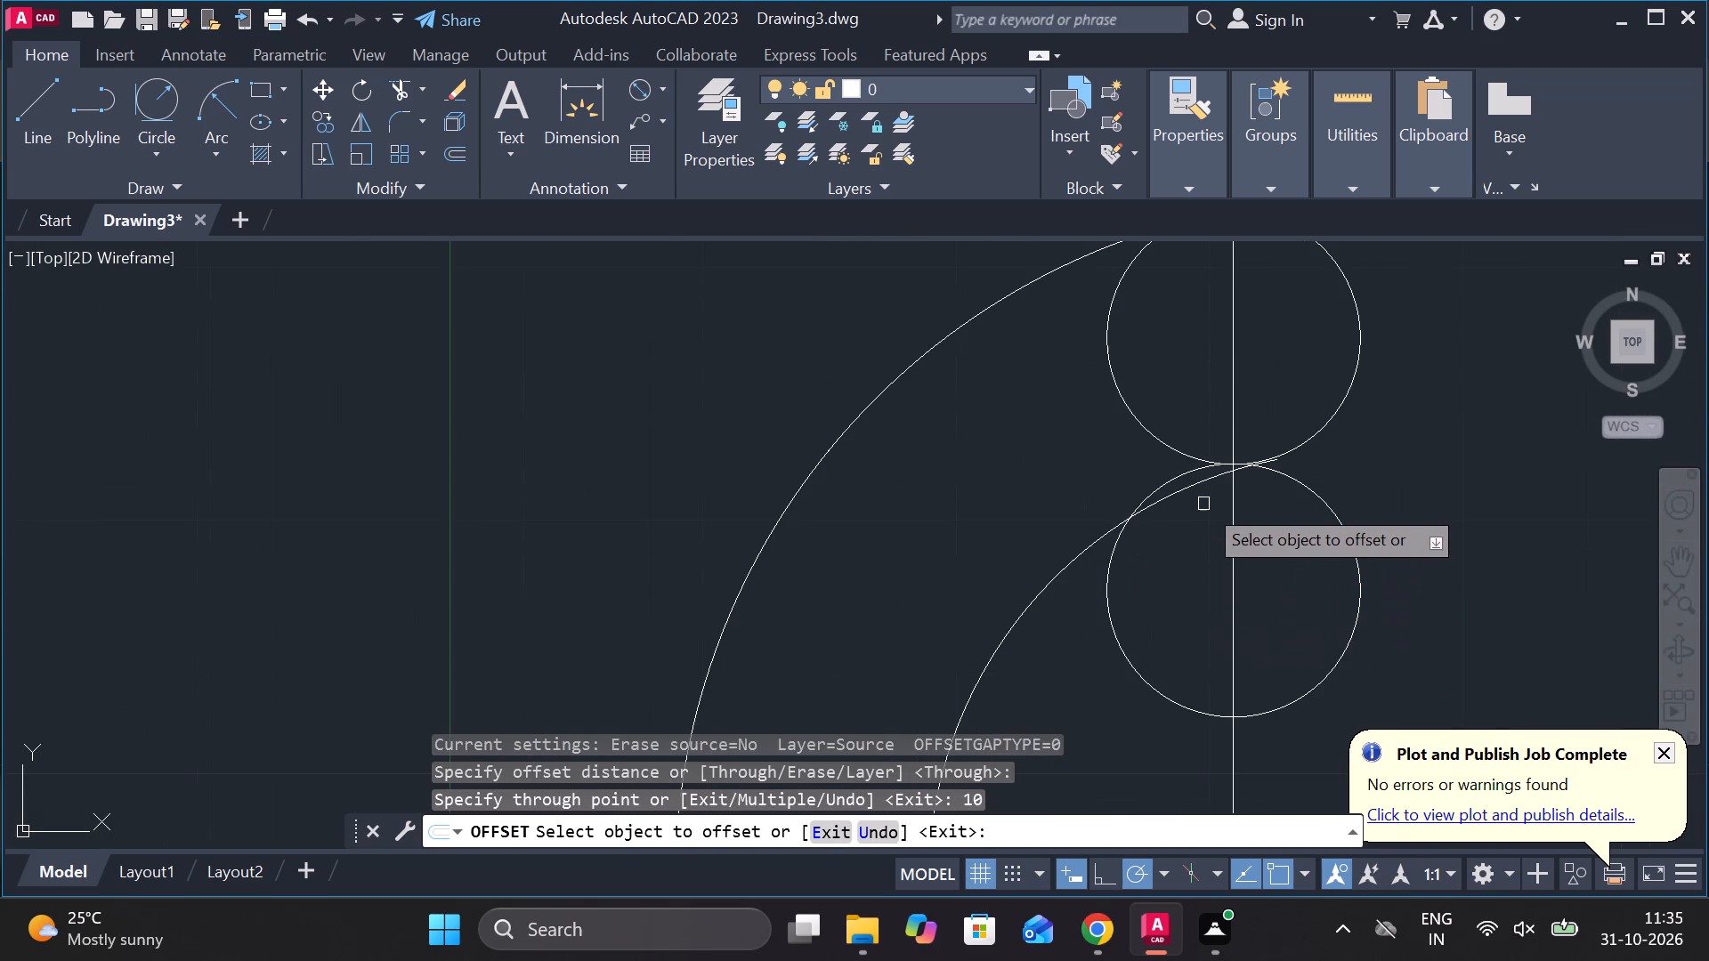
key(Escape)
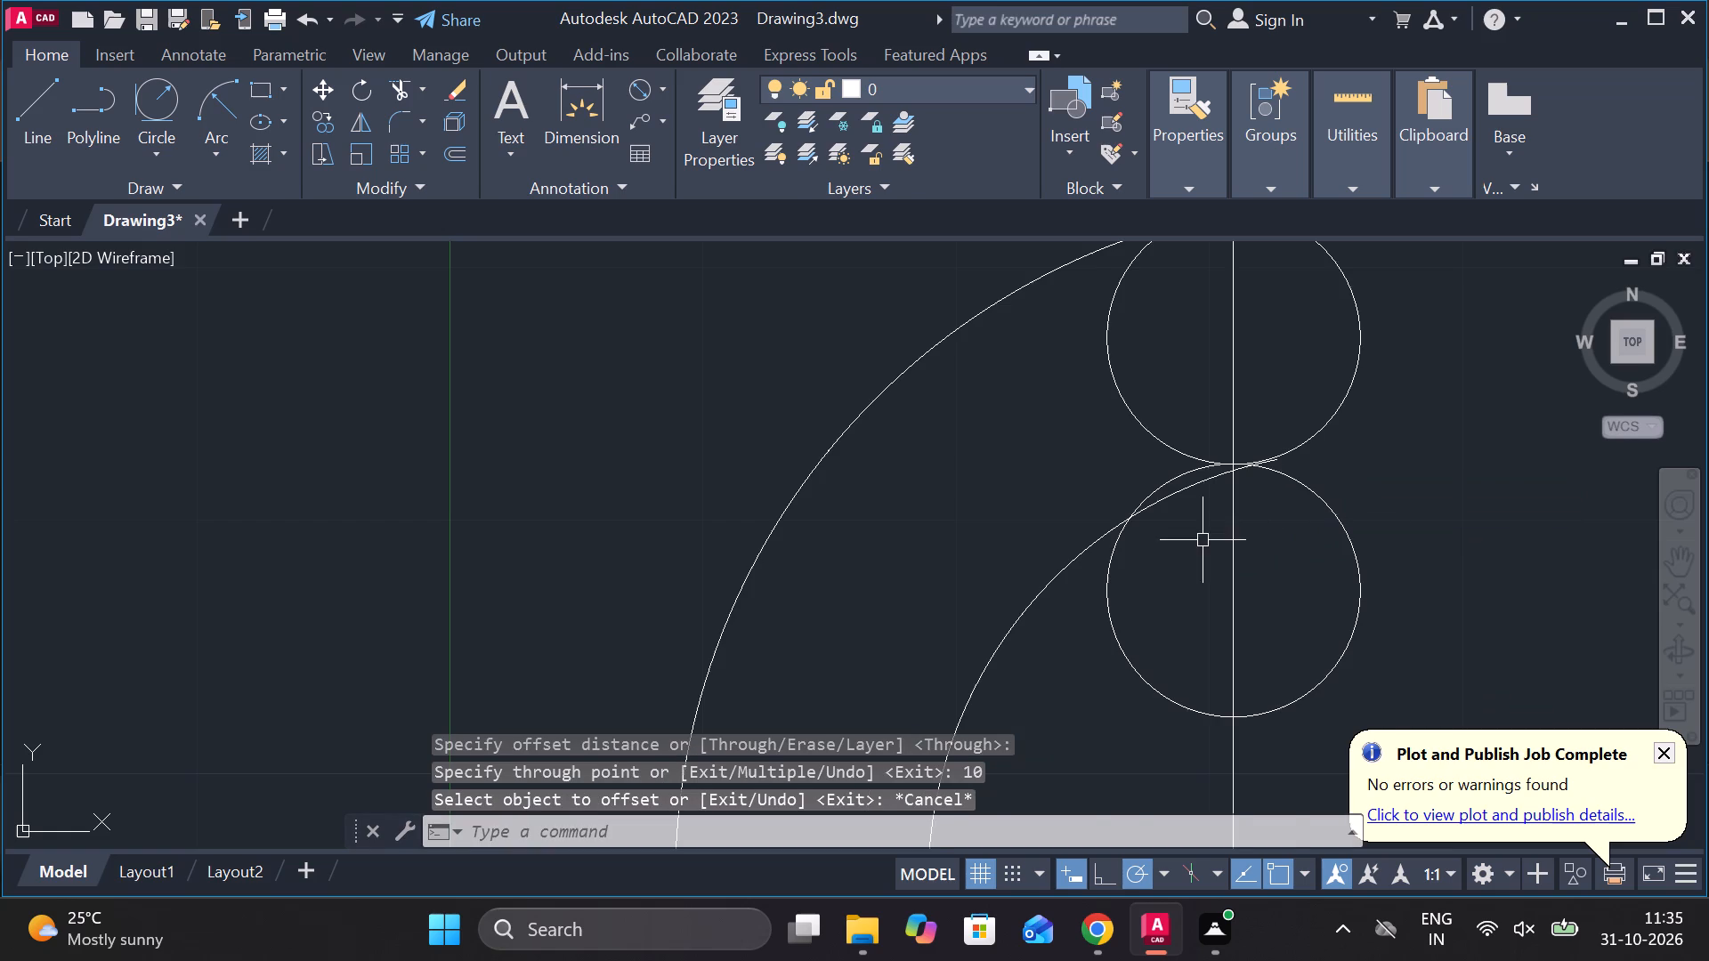
Mirror the outer left arc about the vertical centreline, keeping the original.
scroll(1189, 537, down, 2)
click(1035, 540)
click(1035, 541)
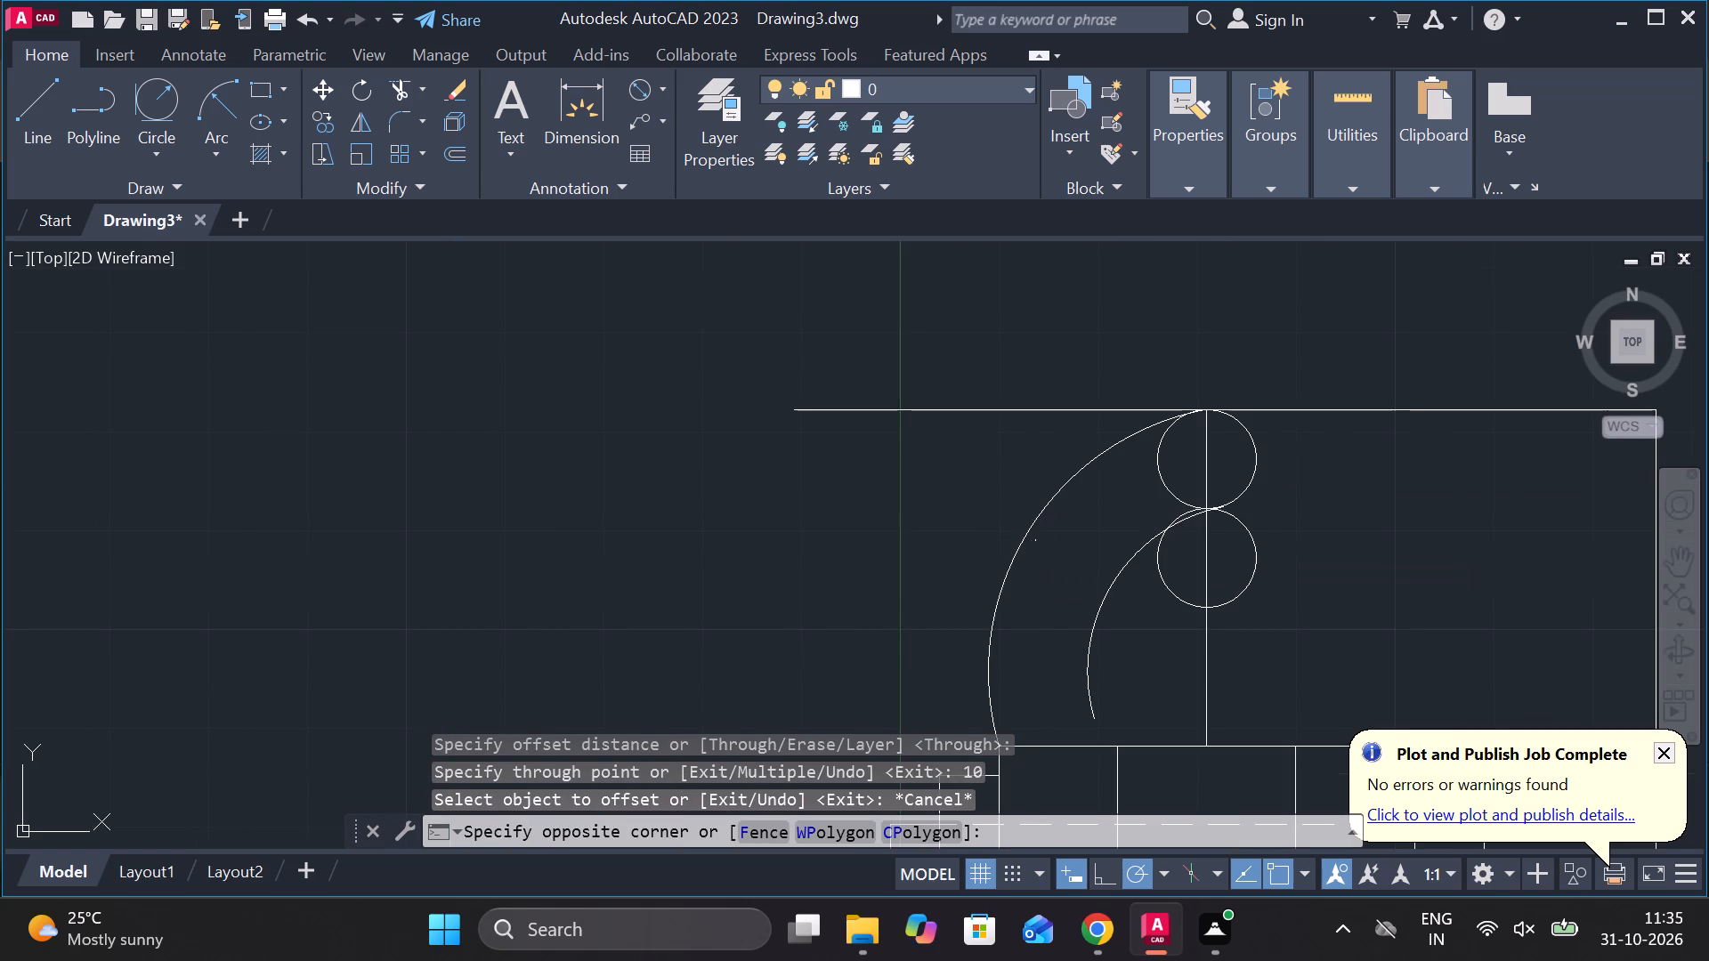
click(1019, 549)
key(comma)
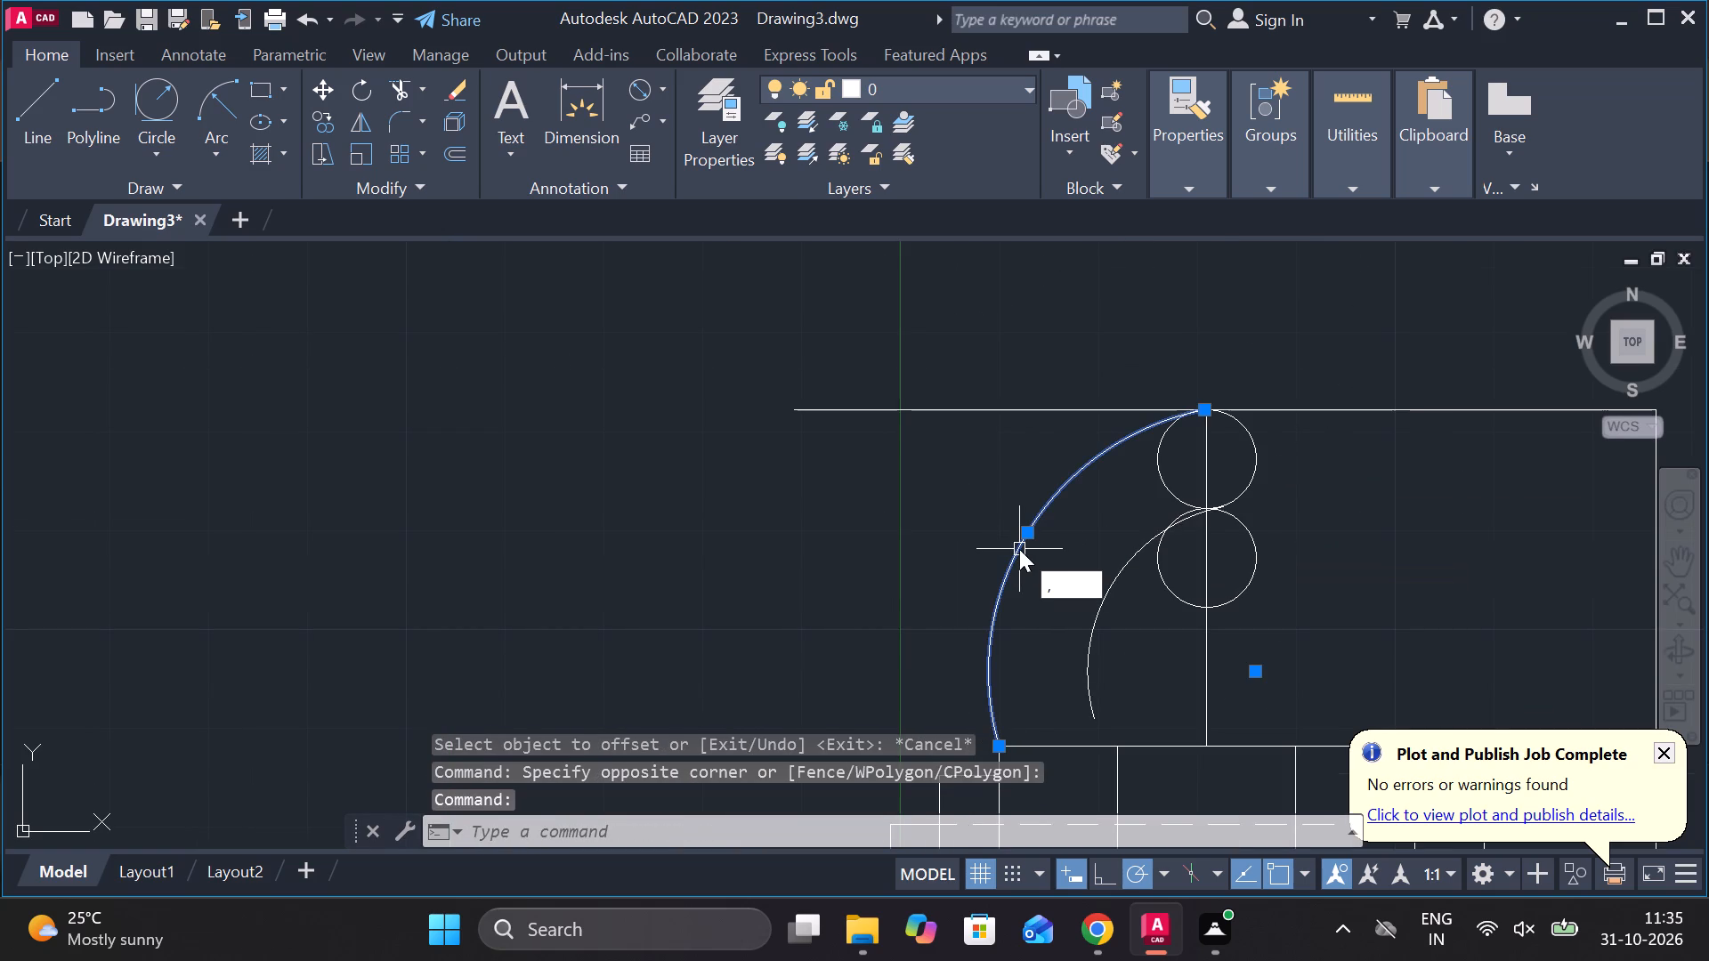
key(Escape)
click(1019, 549)
text(mi)
key(Return)
click(1193, 748)
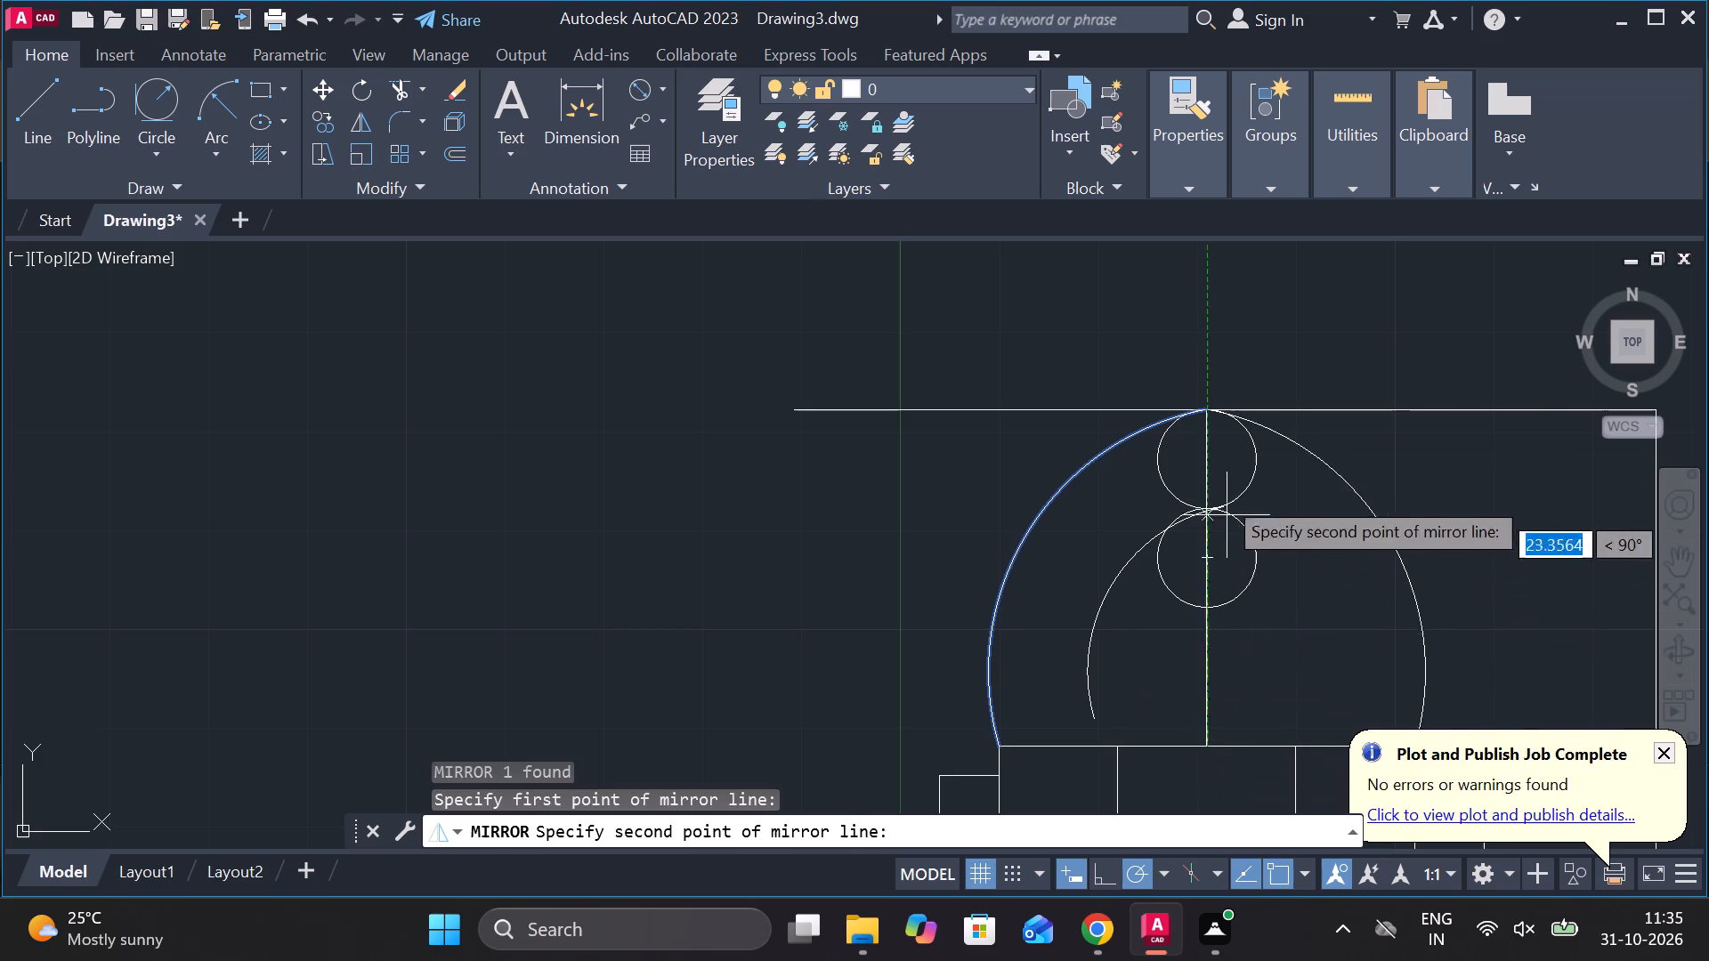
click(1209, 406)
drag(1259, 505, 1209, 406)
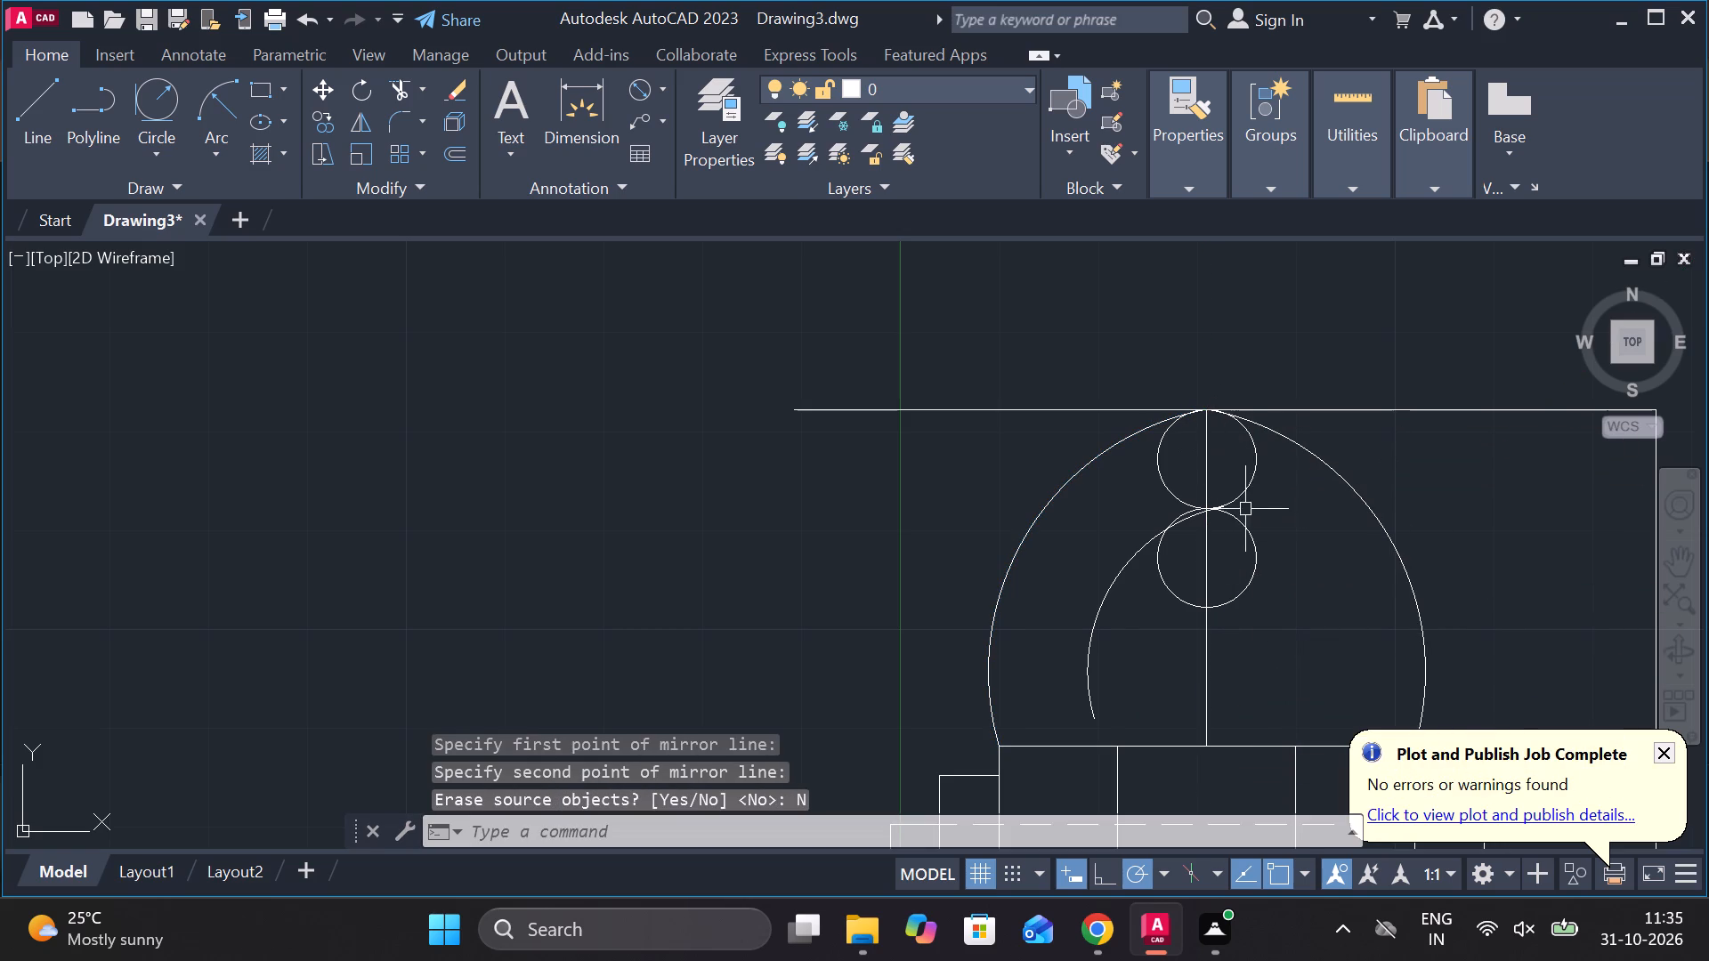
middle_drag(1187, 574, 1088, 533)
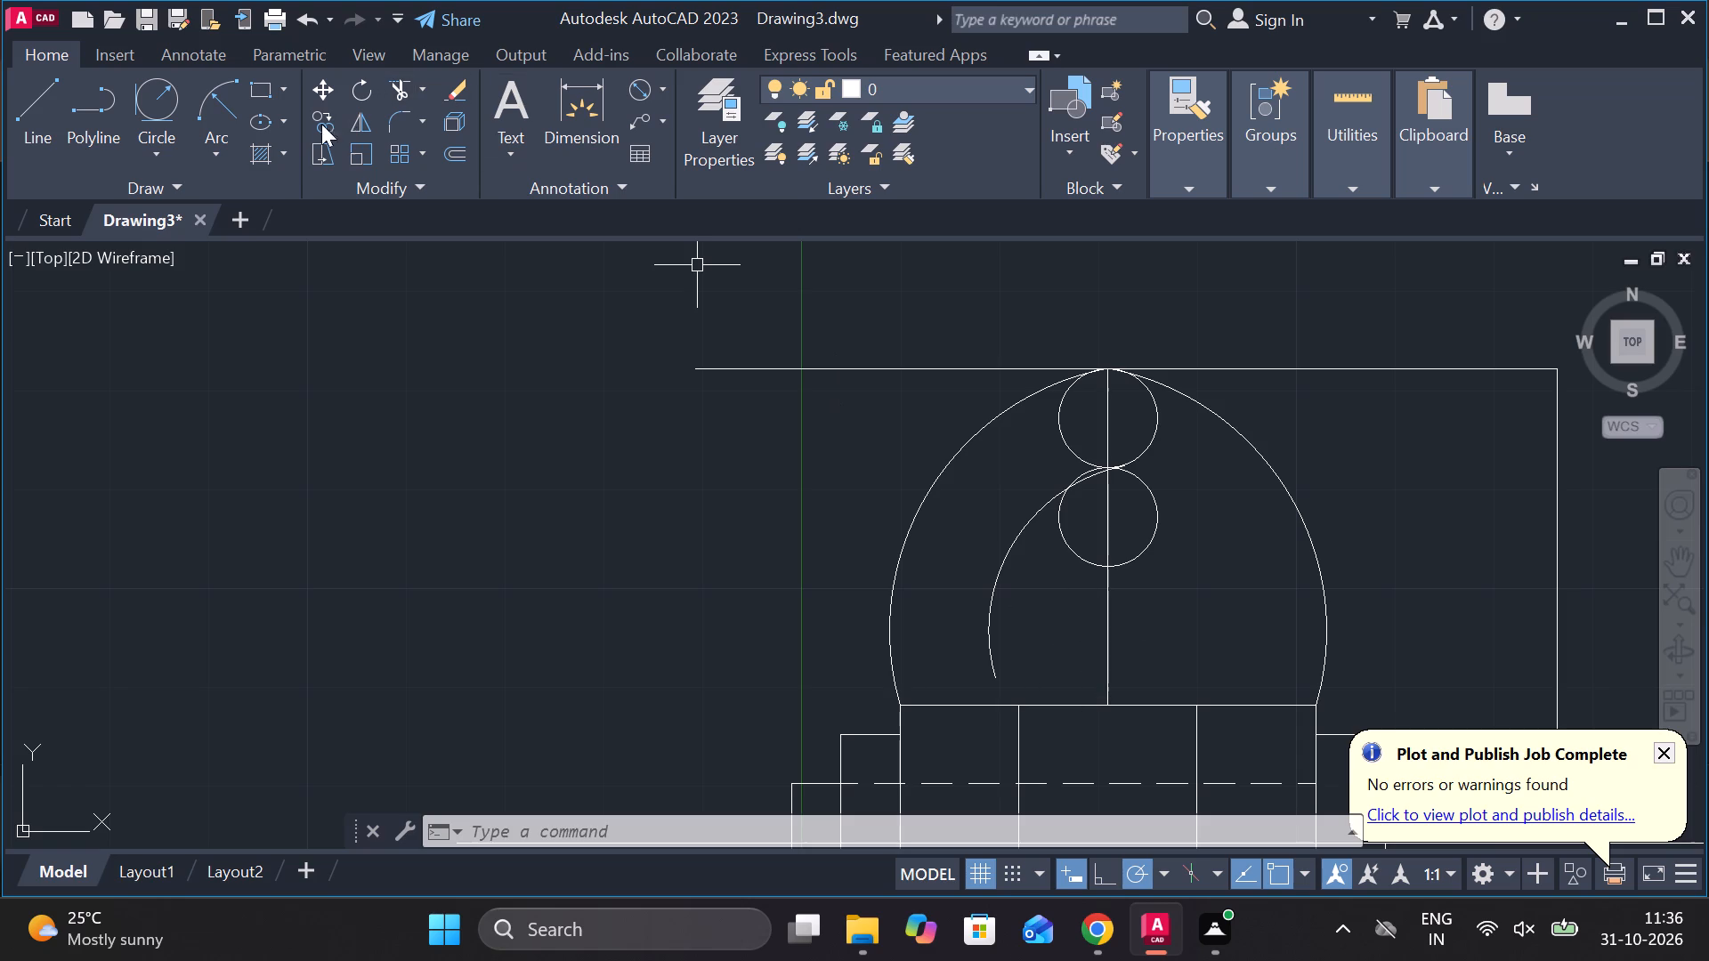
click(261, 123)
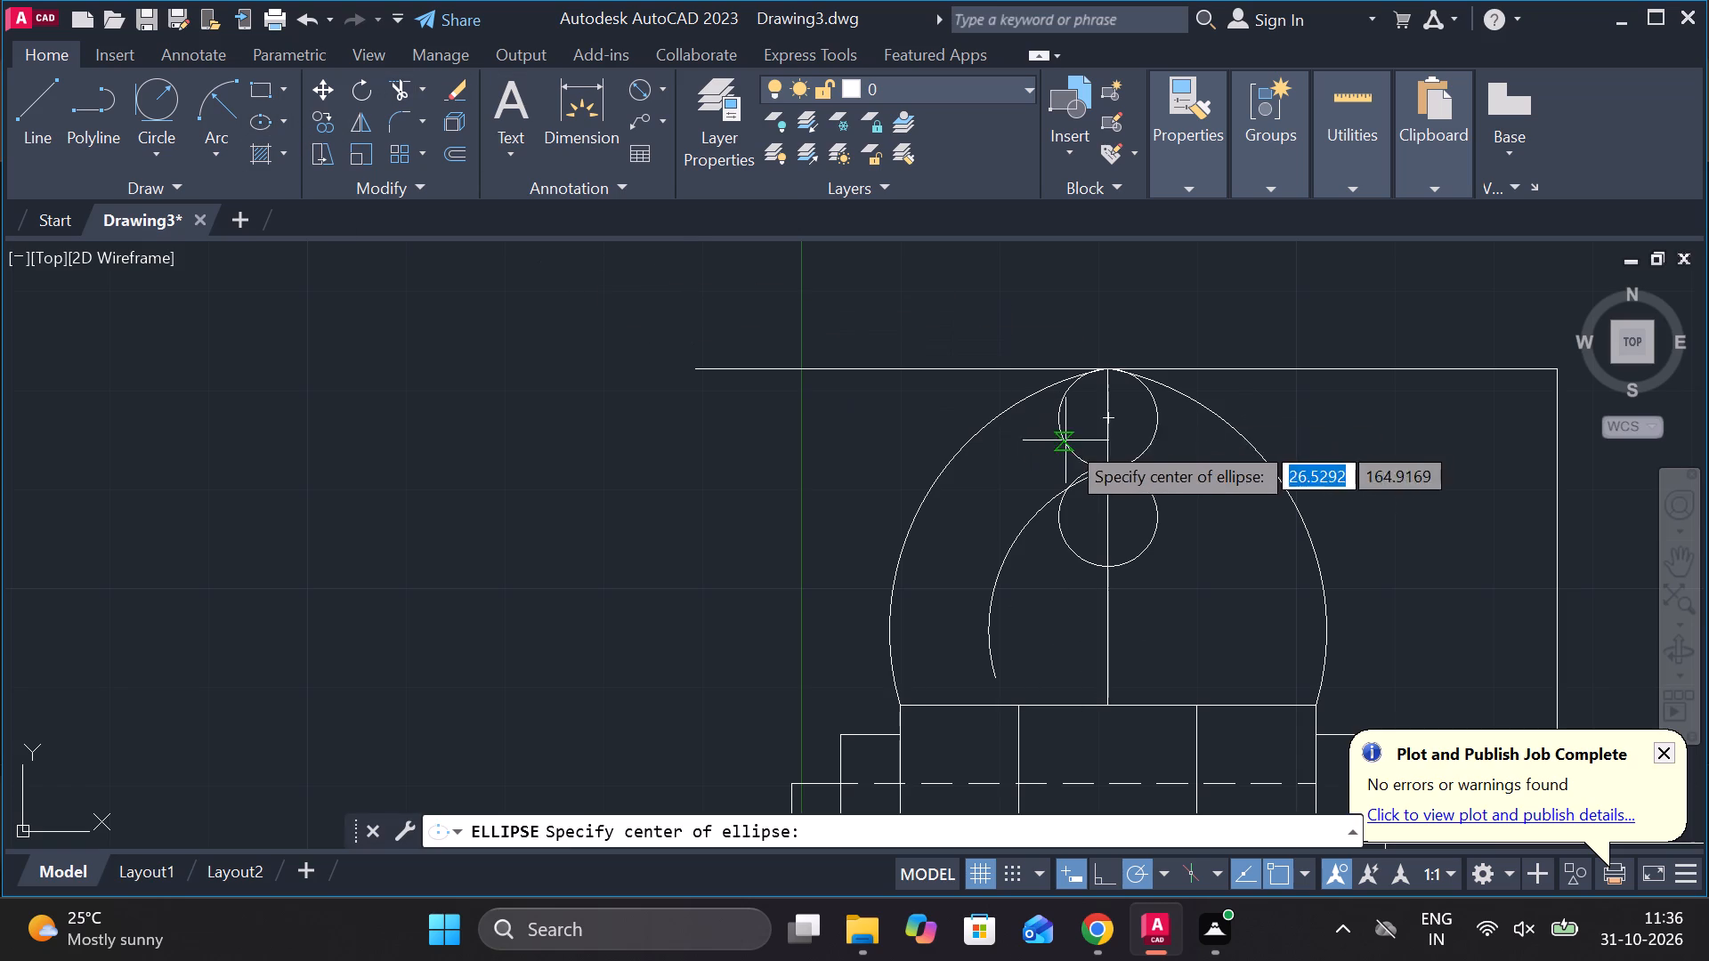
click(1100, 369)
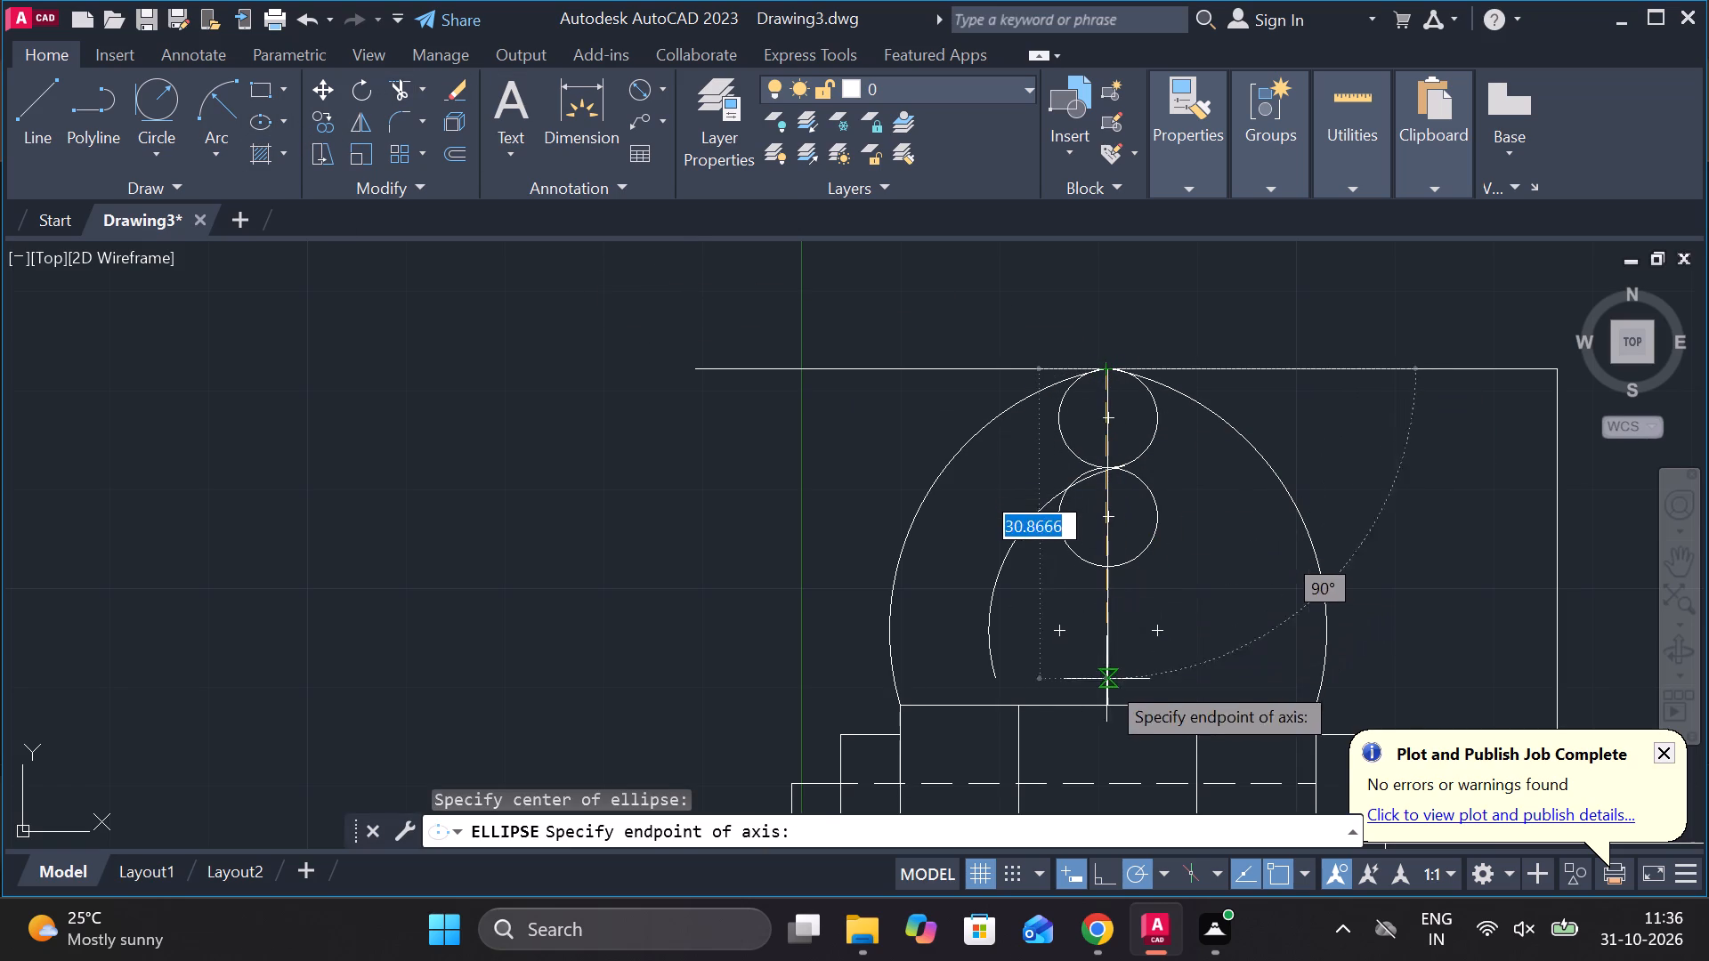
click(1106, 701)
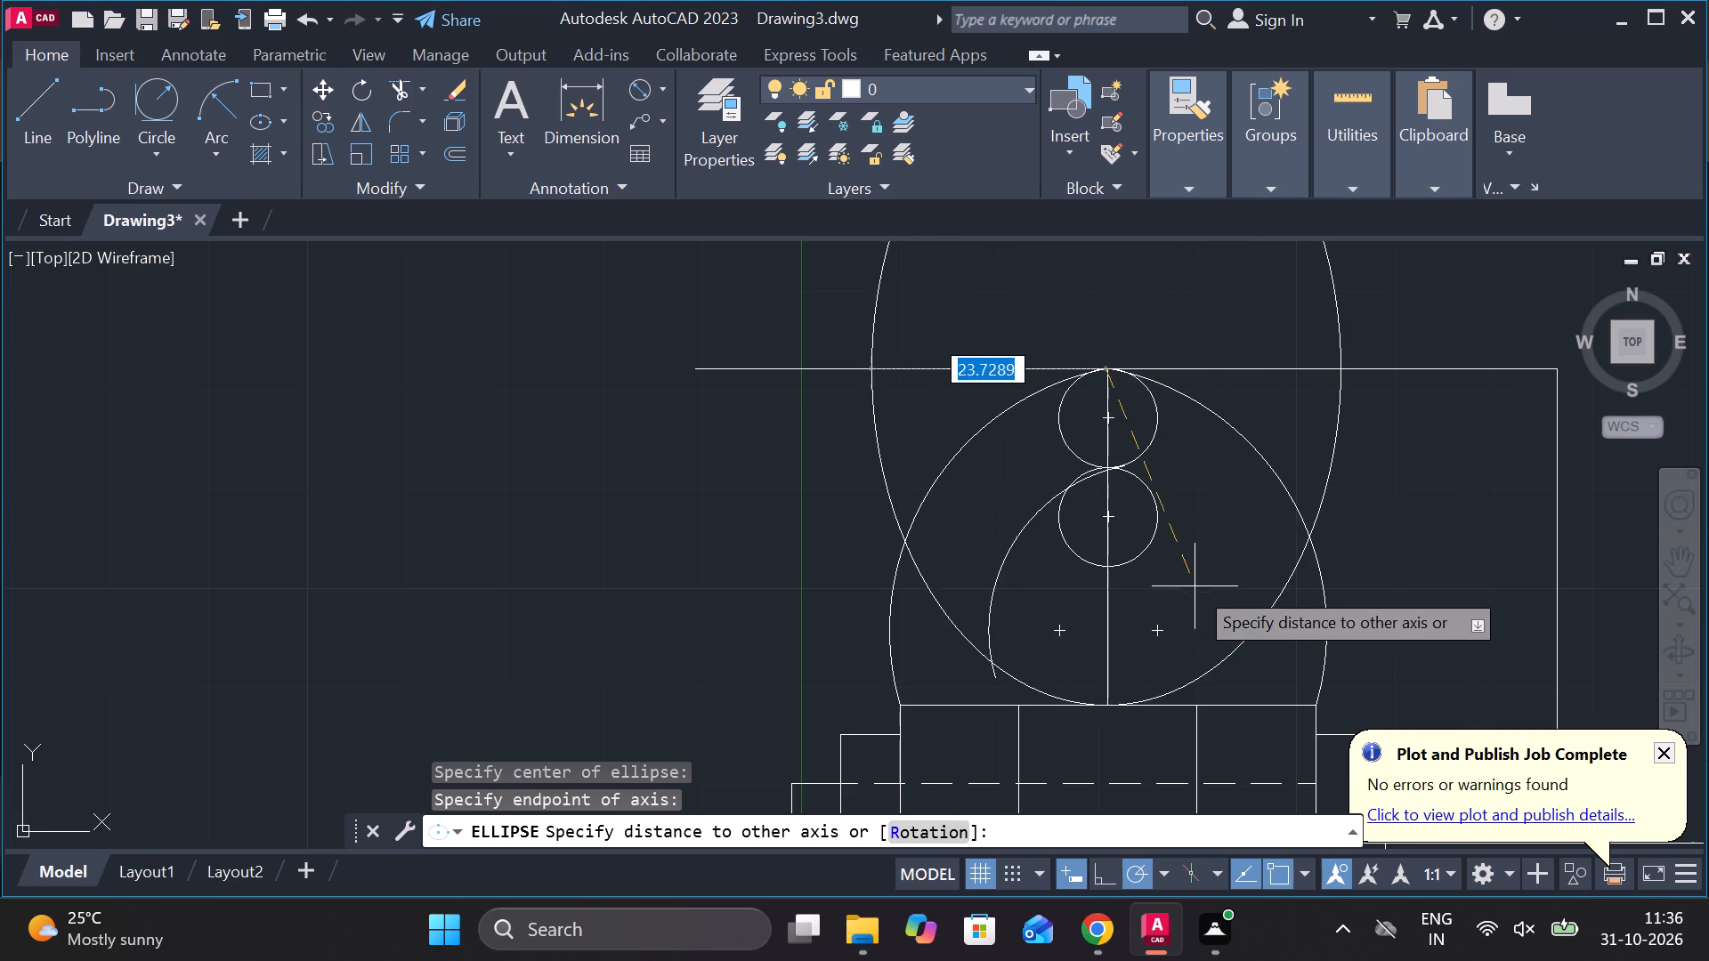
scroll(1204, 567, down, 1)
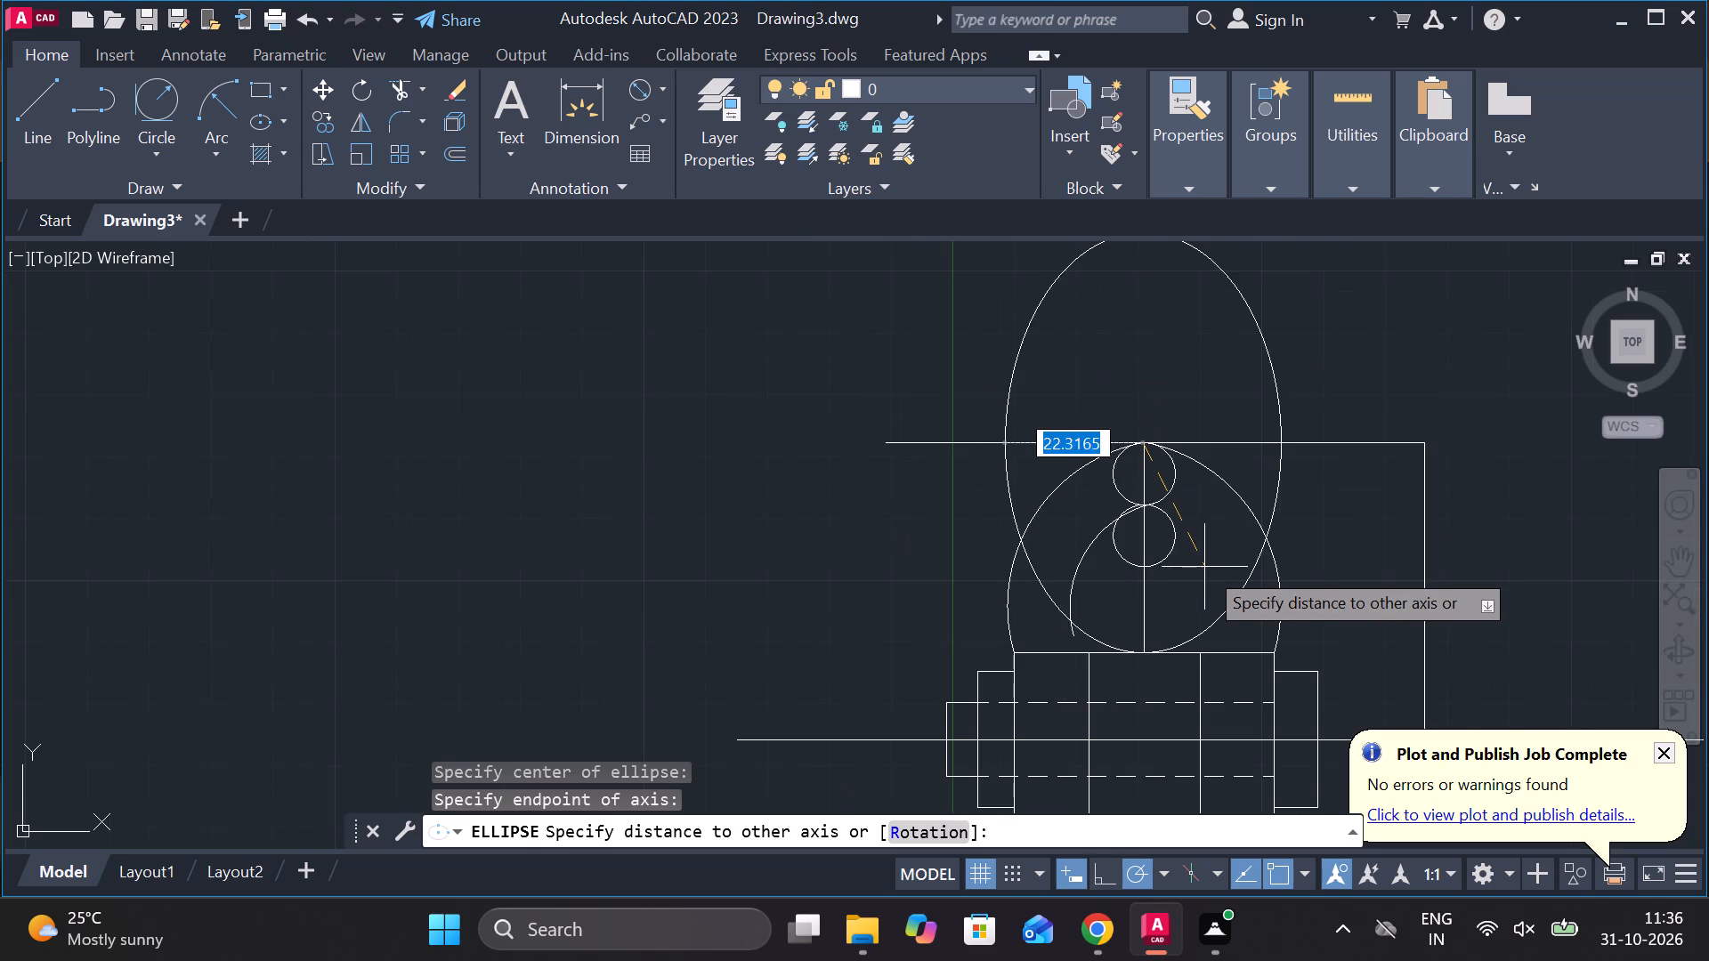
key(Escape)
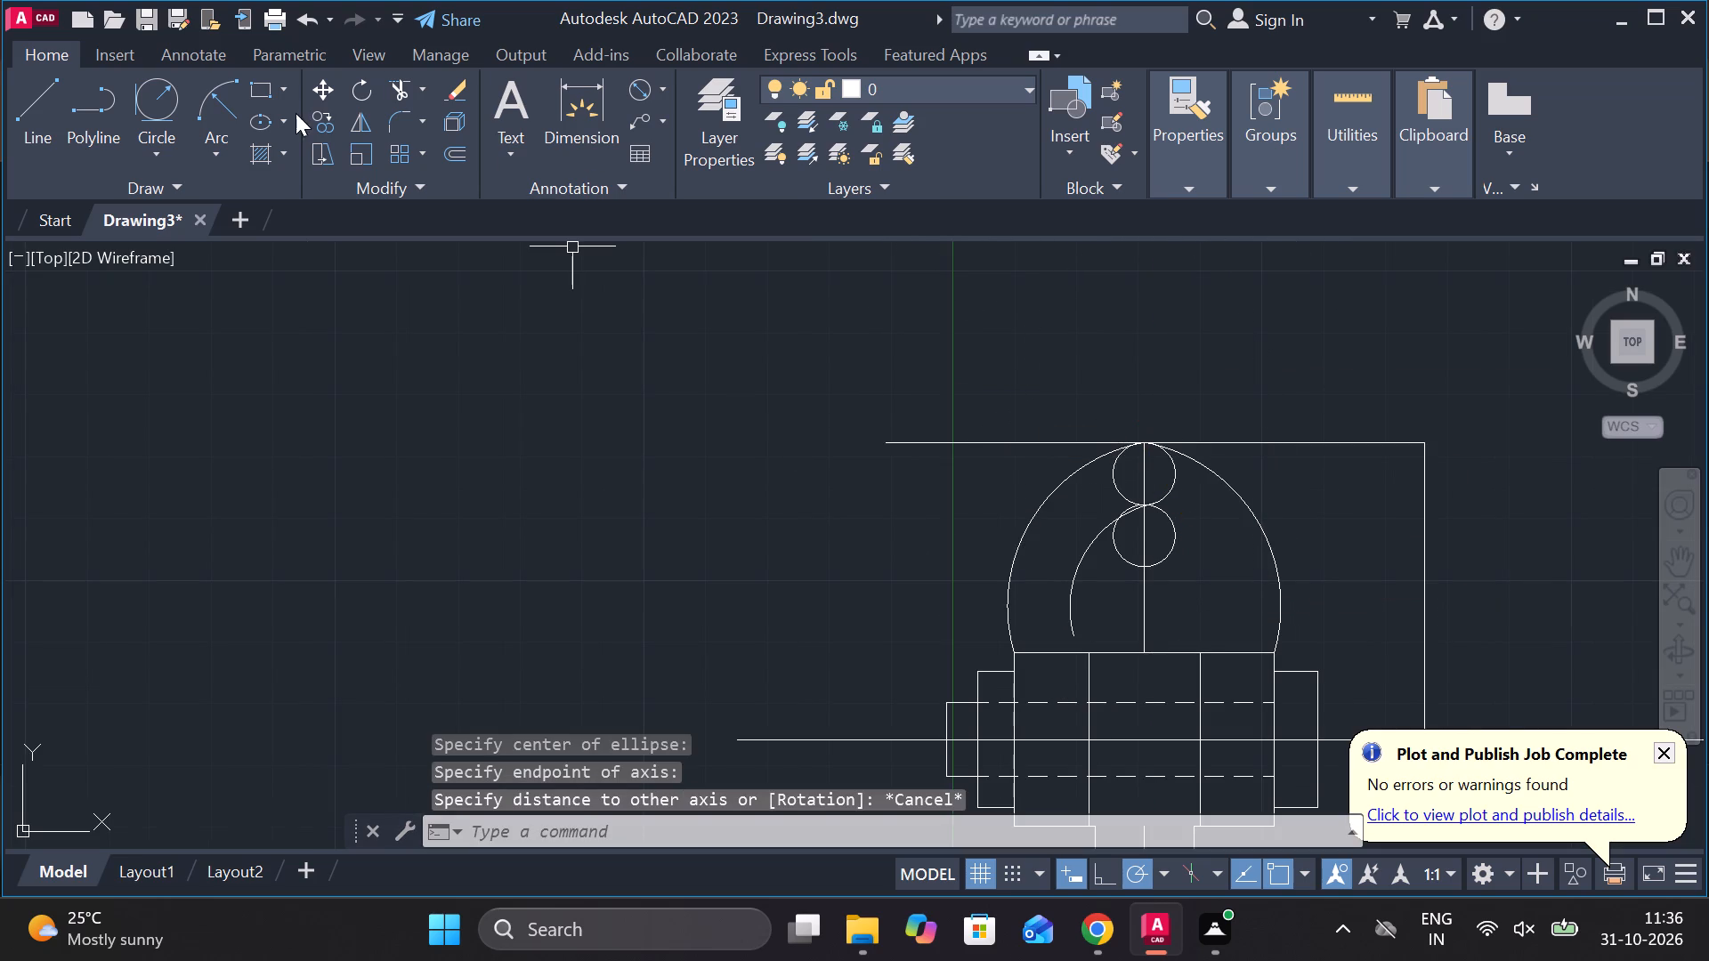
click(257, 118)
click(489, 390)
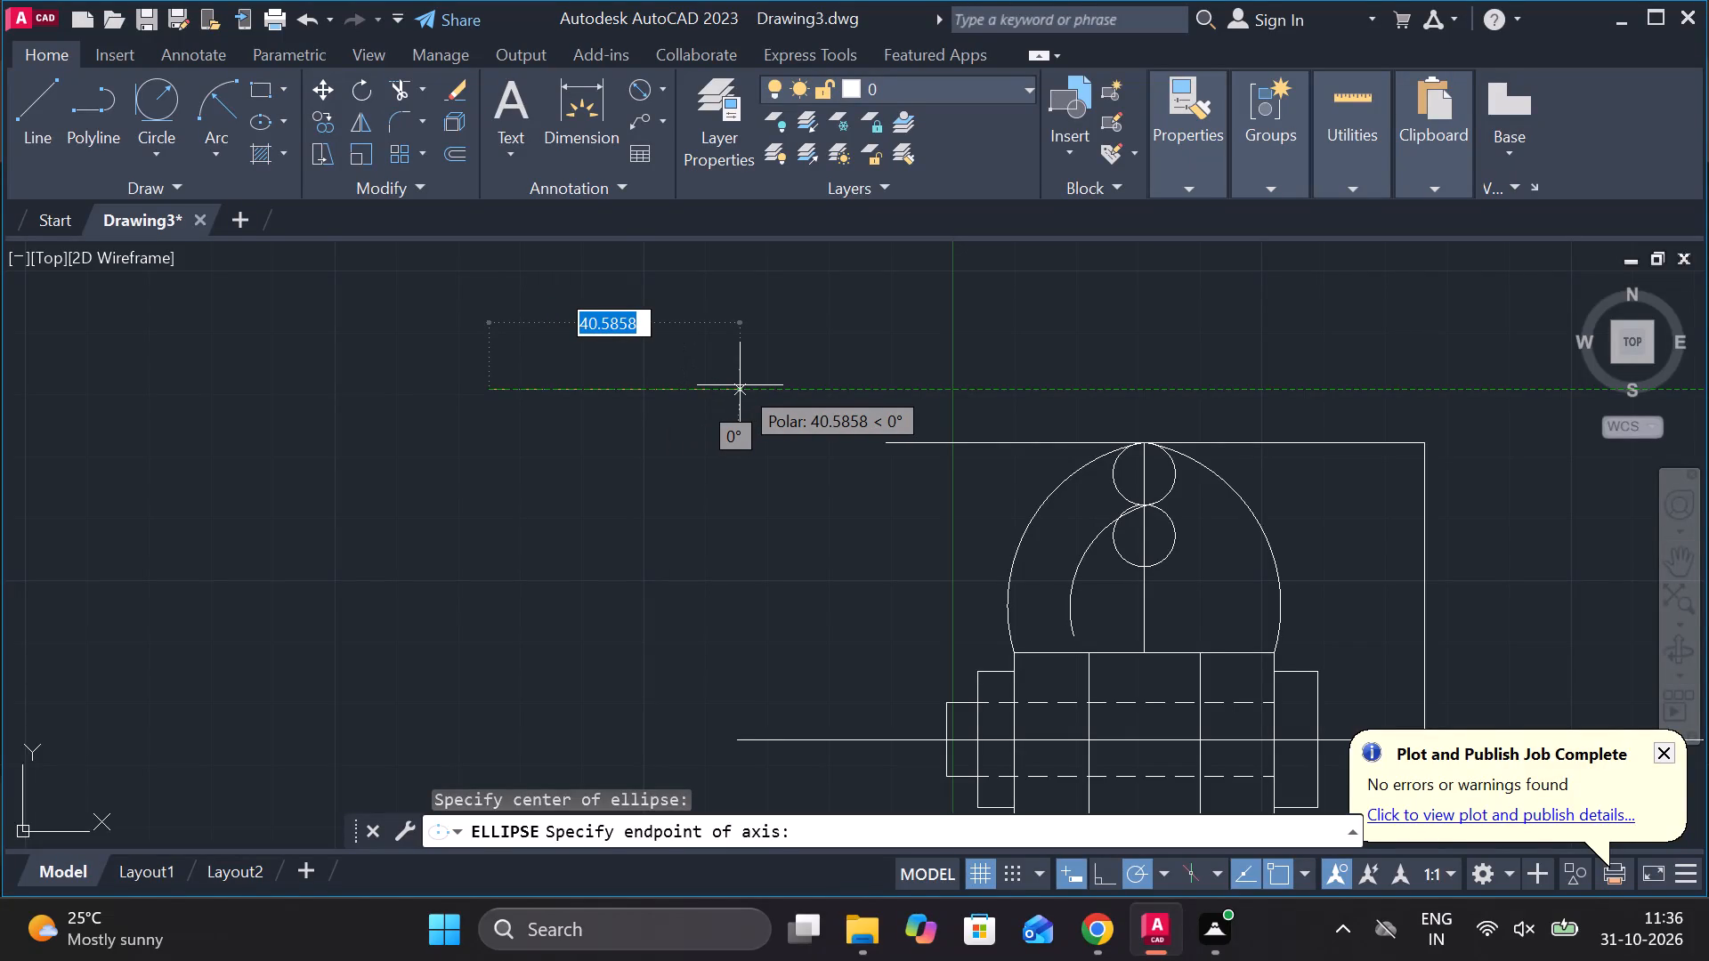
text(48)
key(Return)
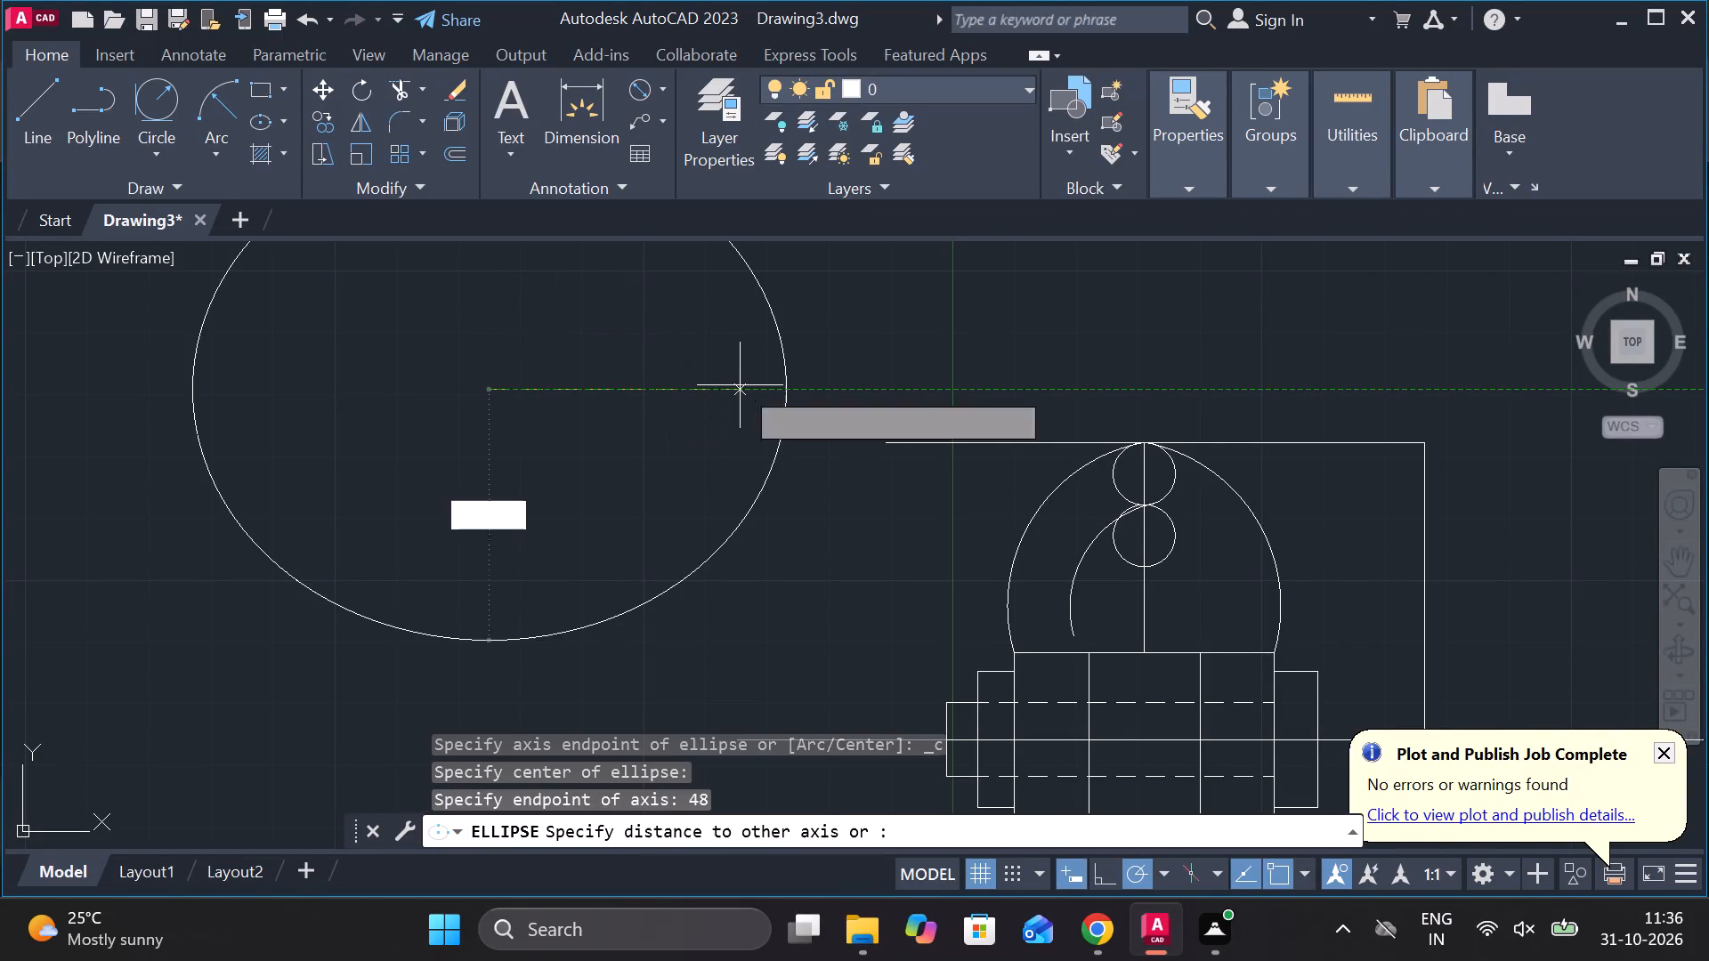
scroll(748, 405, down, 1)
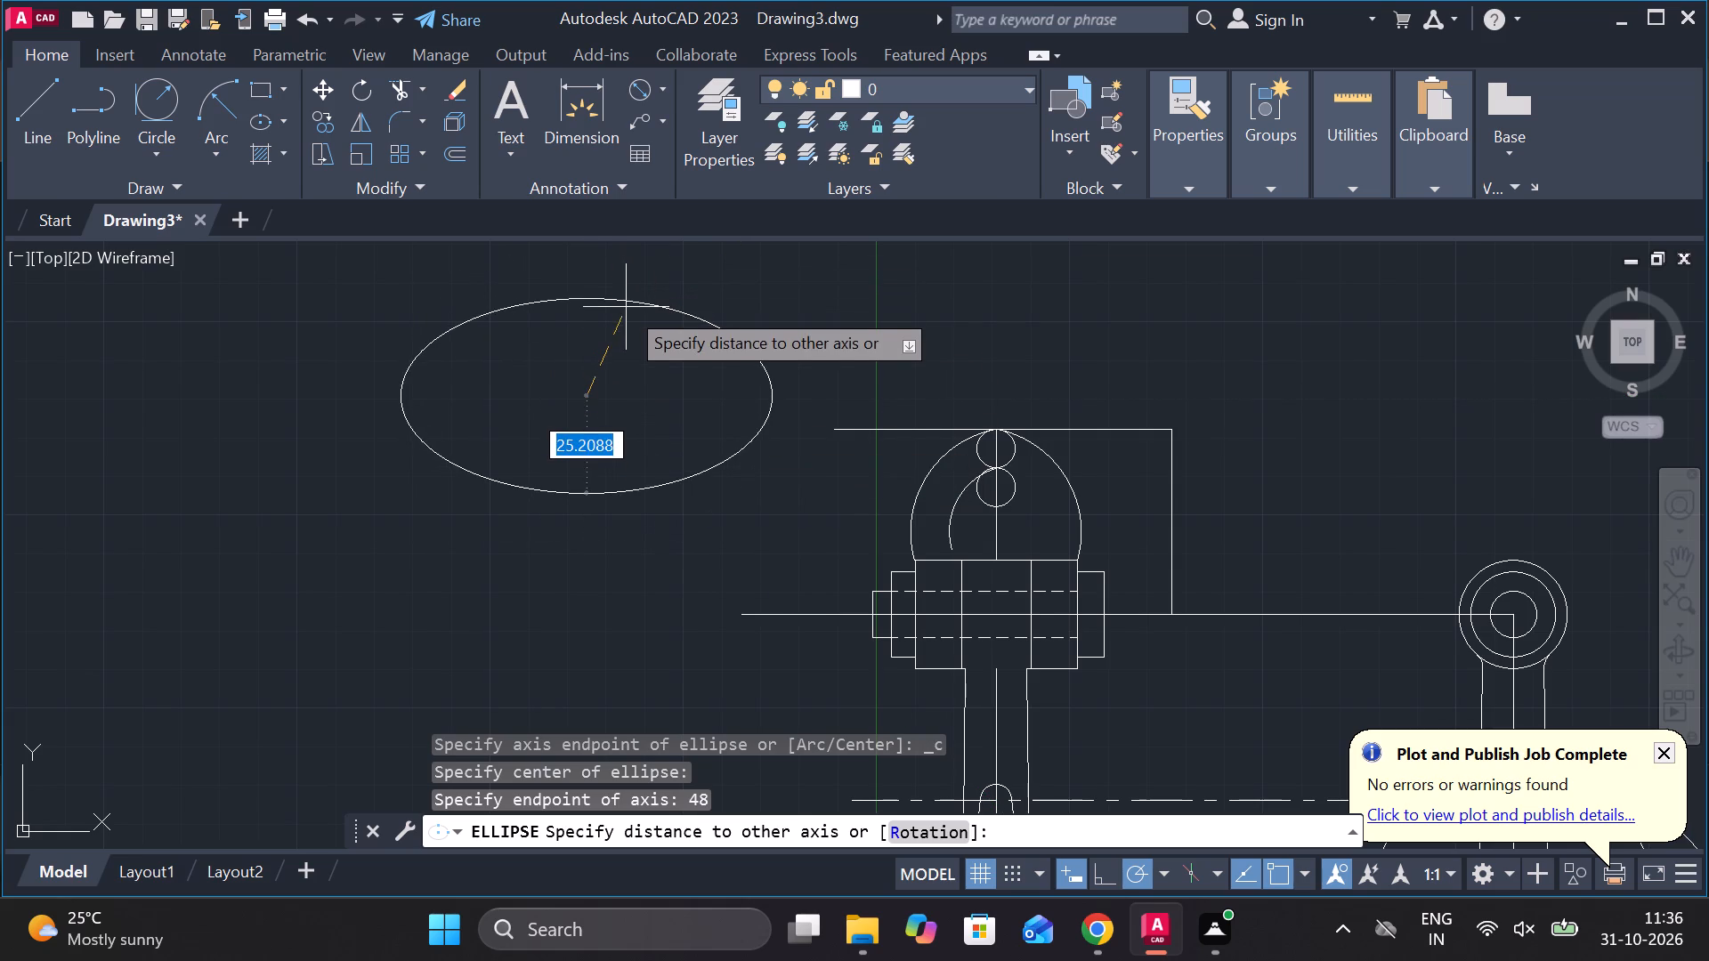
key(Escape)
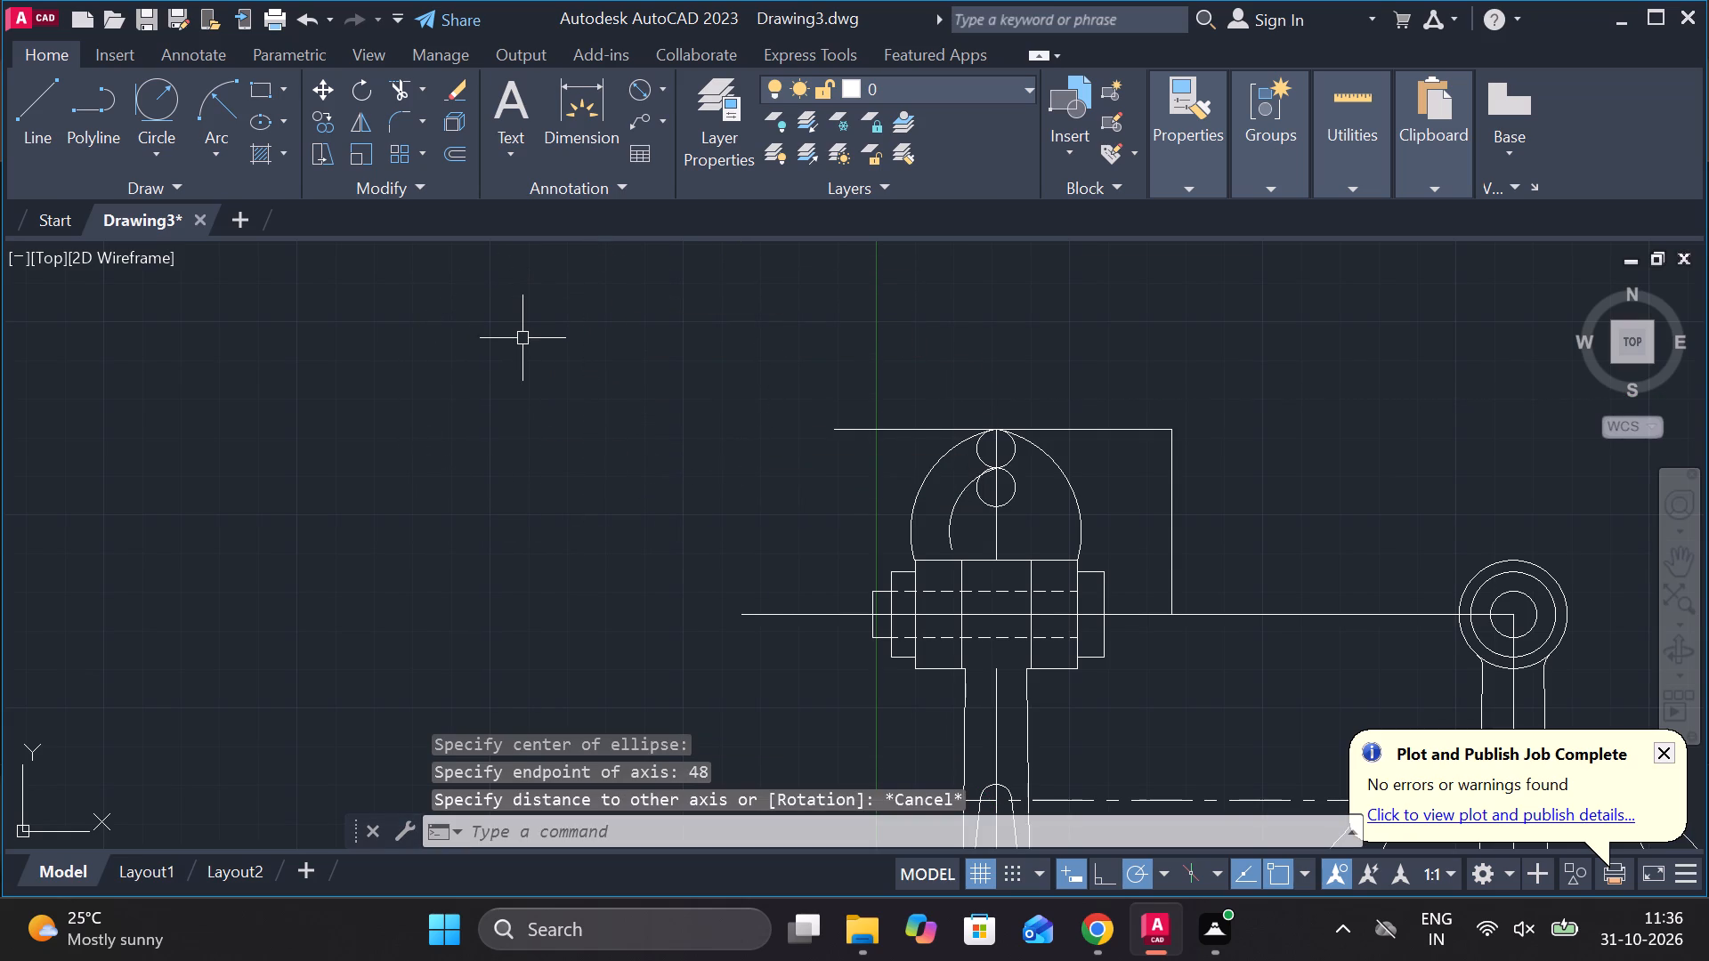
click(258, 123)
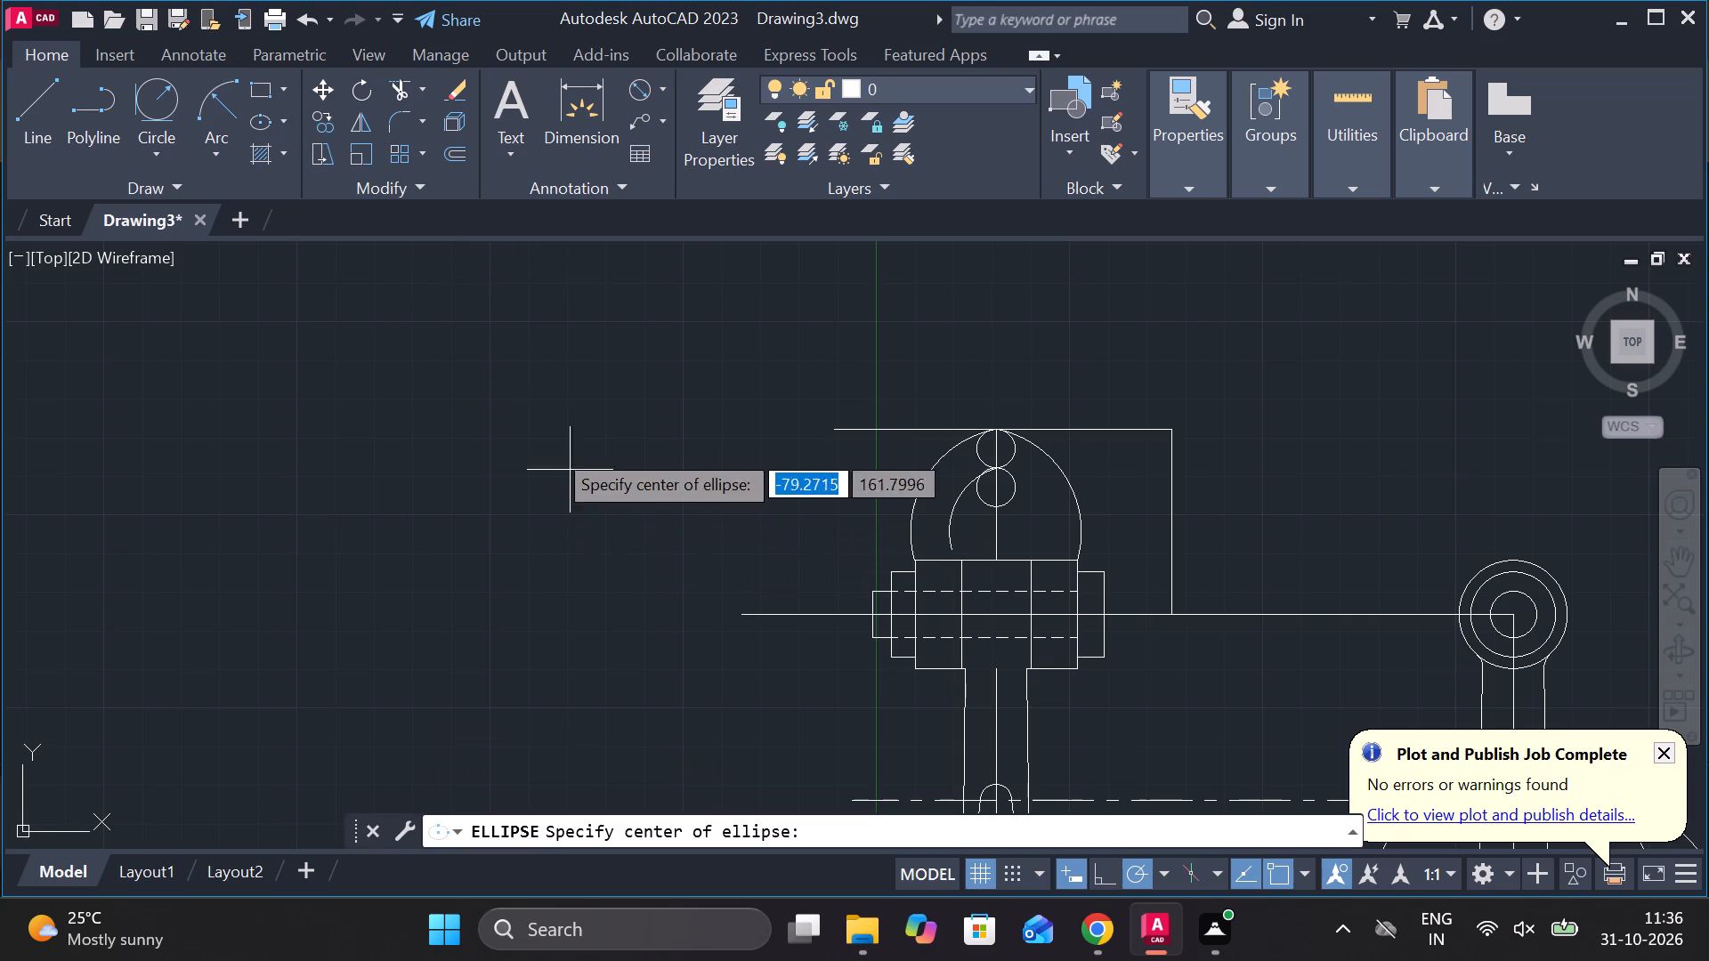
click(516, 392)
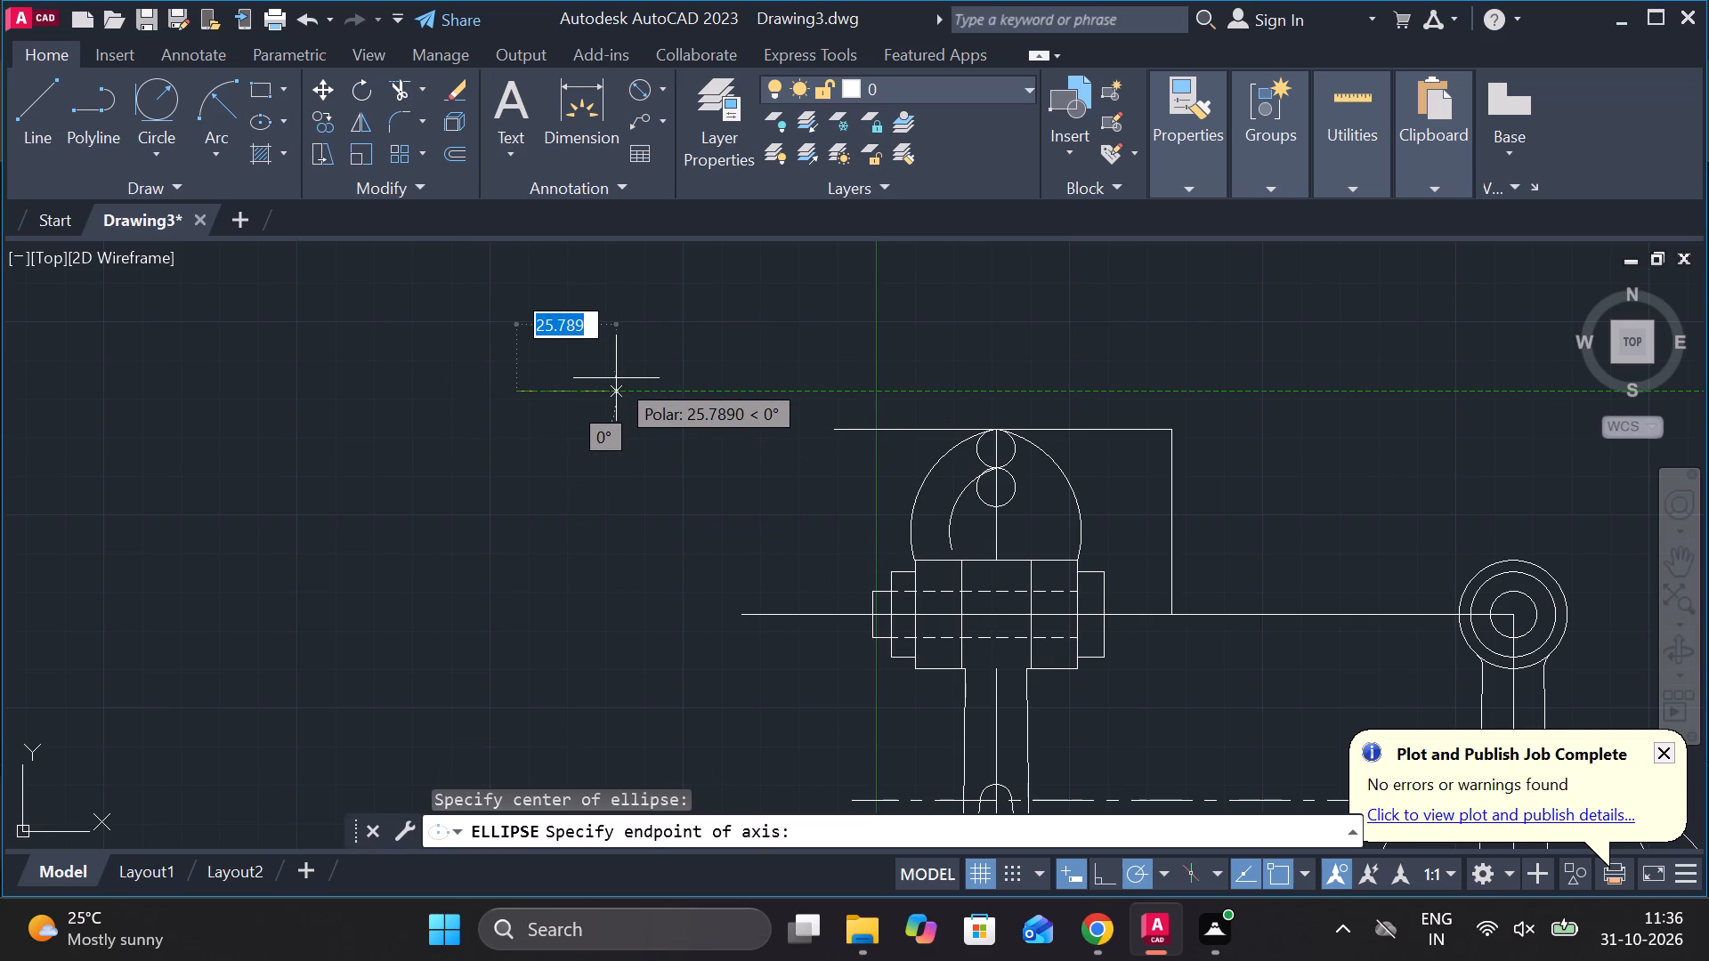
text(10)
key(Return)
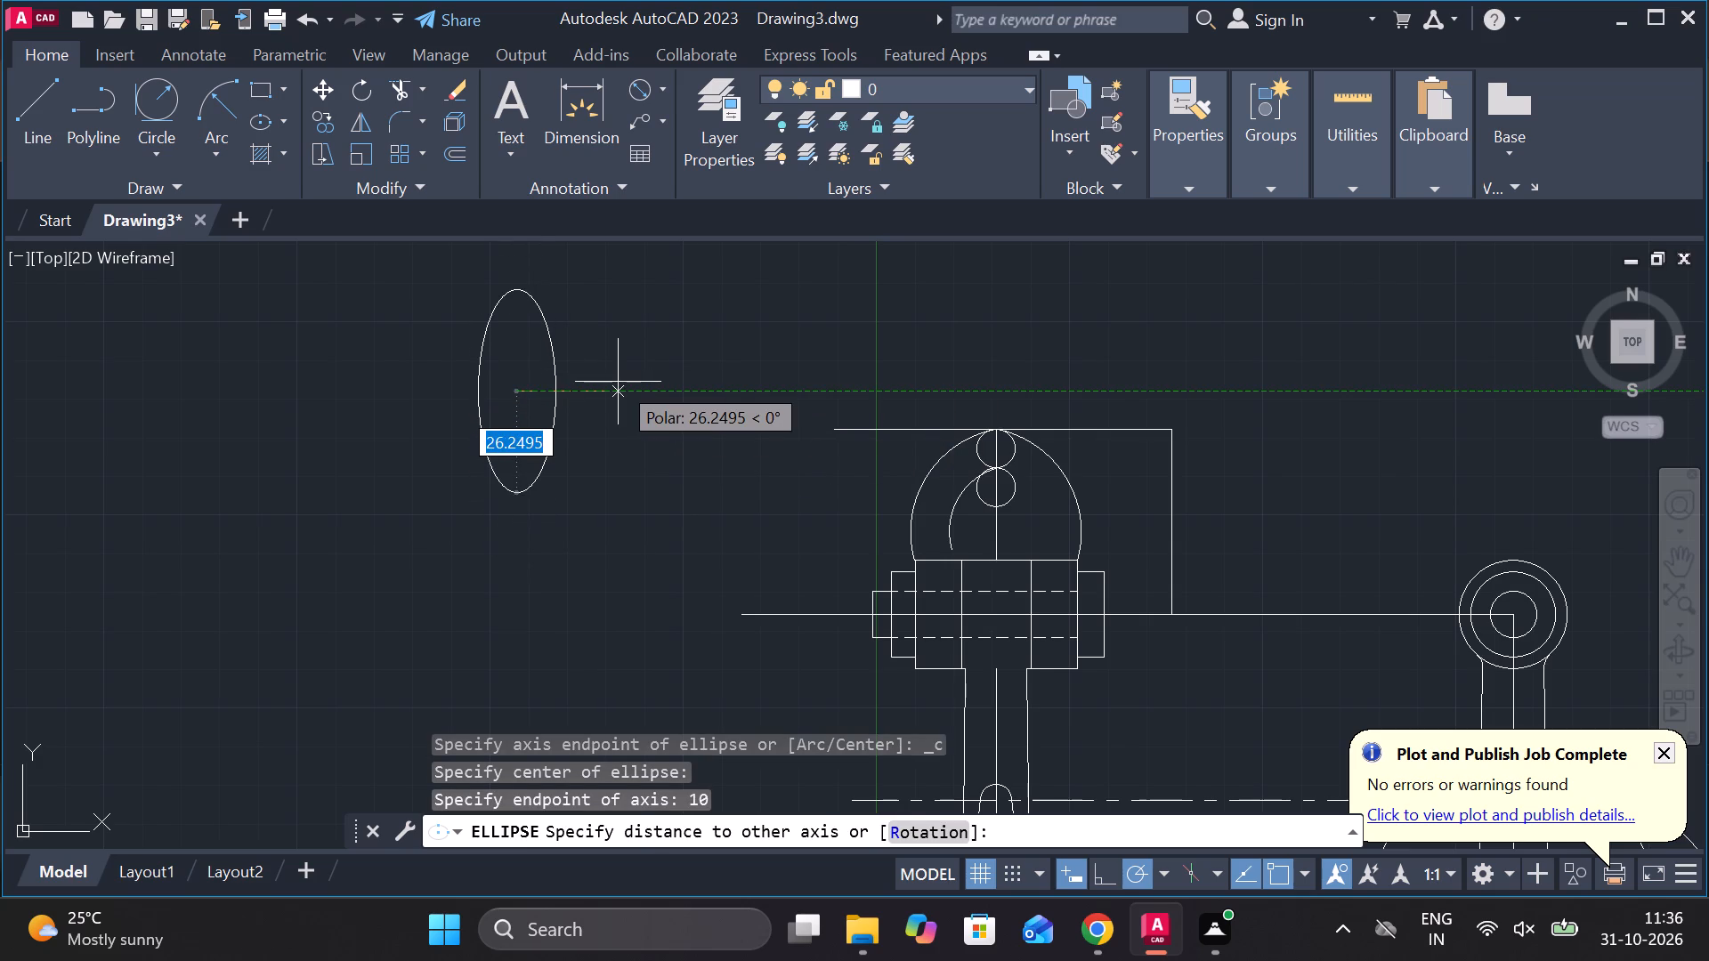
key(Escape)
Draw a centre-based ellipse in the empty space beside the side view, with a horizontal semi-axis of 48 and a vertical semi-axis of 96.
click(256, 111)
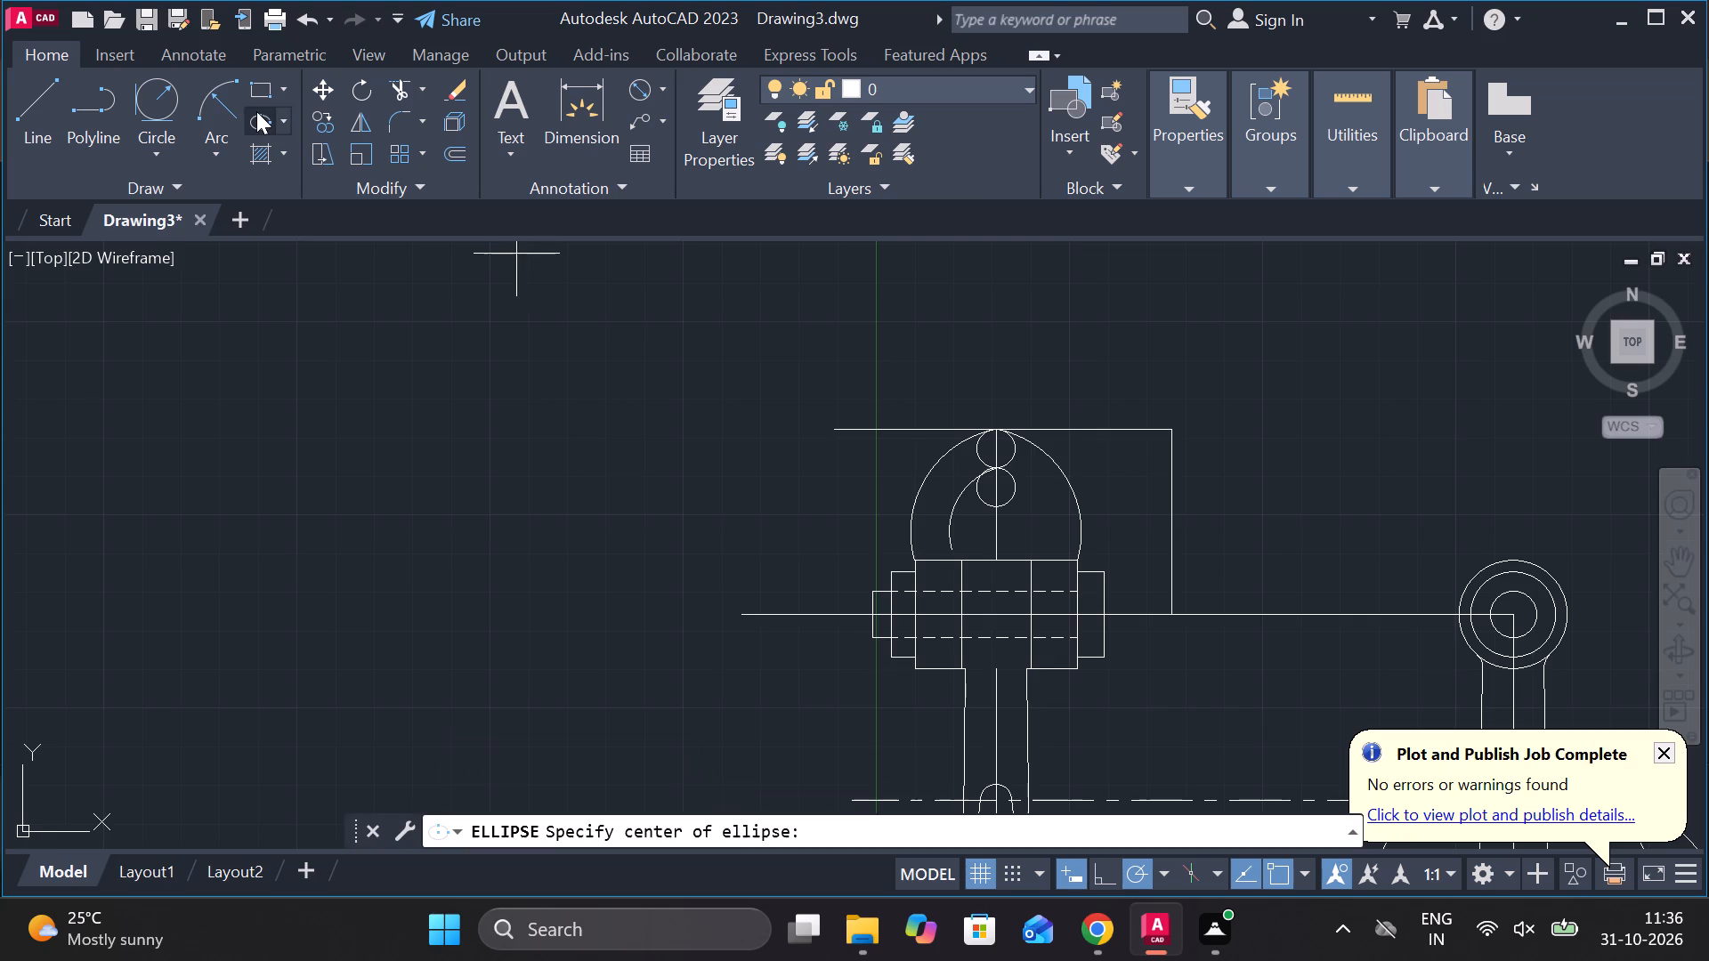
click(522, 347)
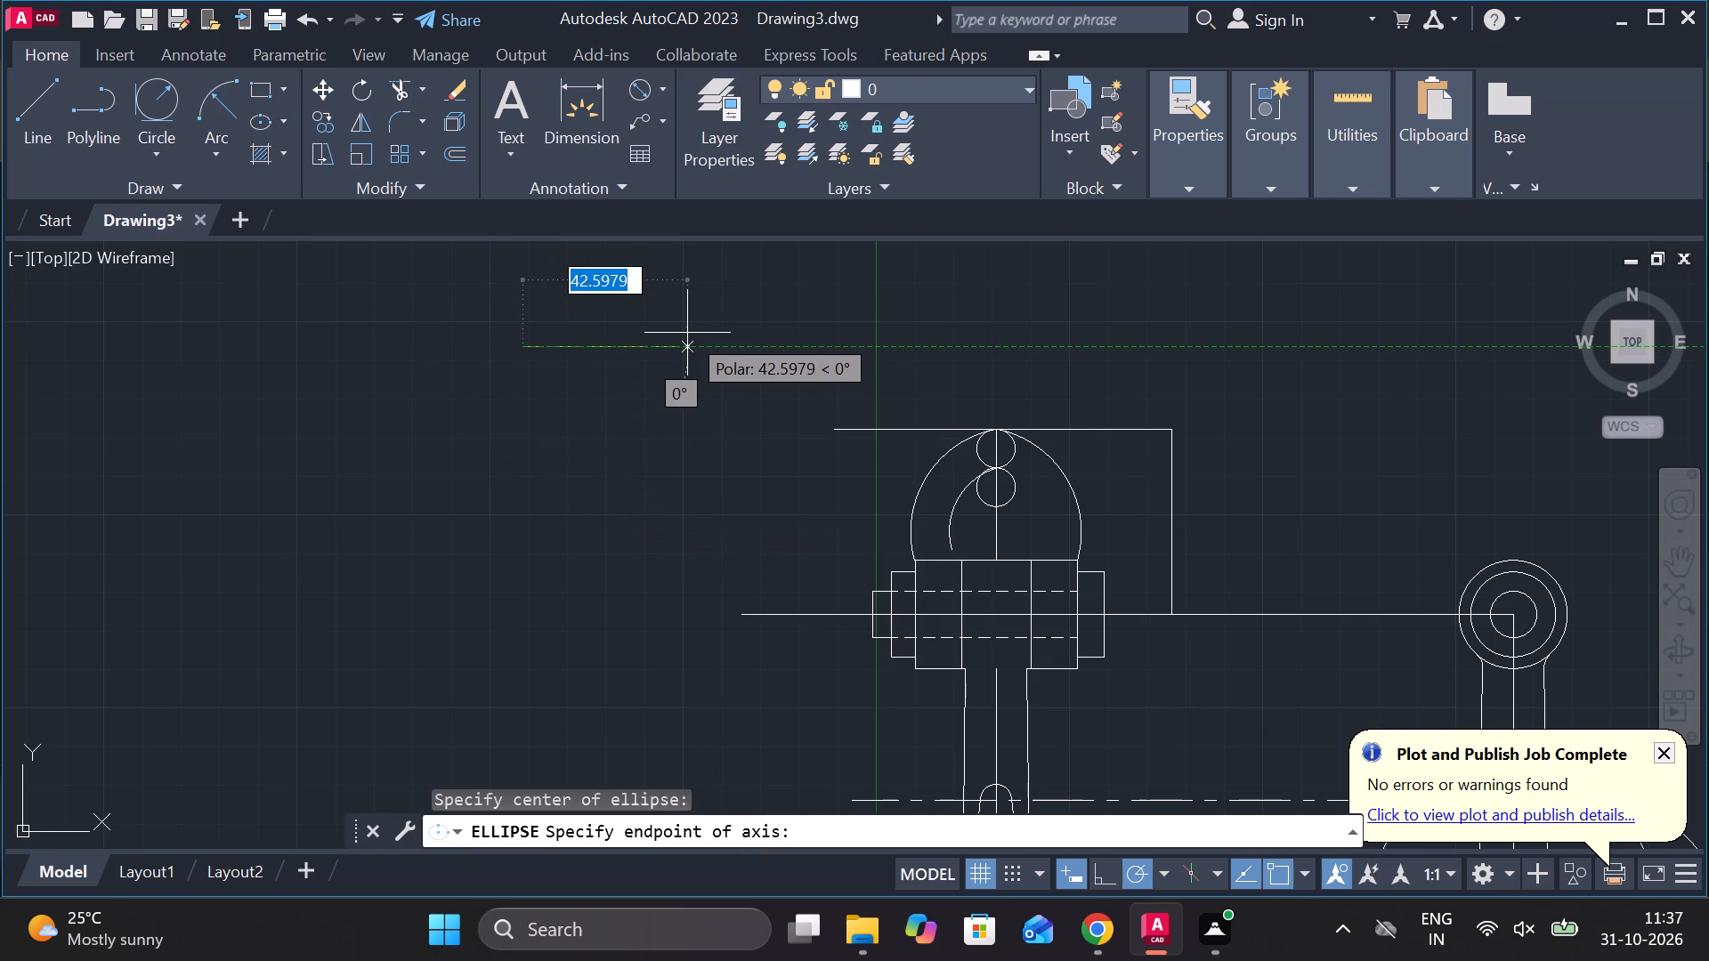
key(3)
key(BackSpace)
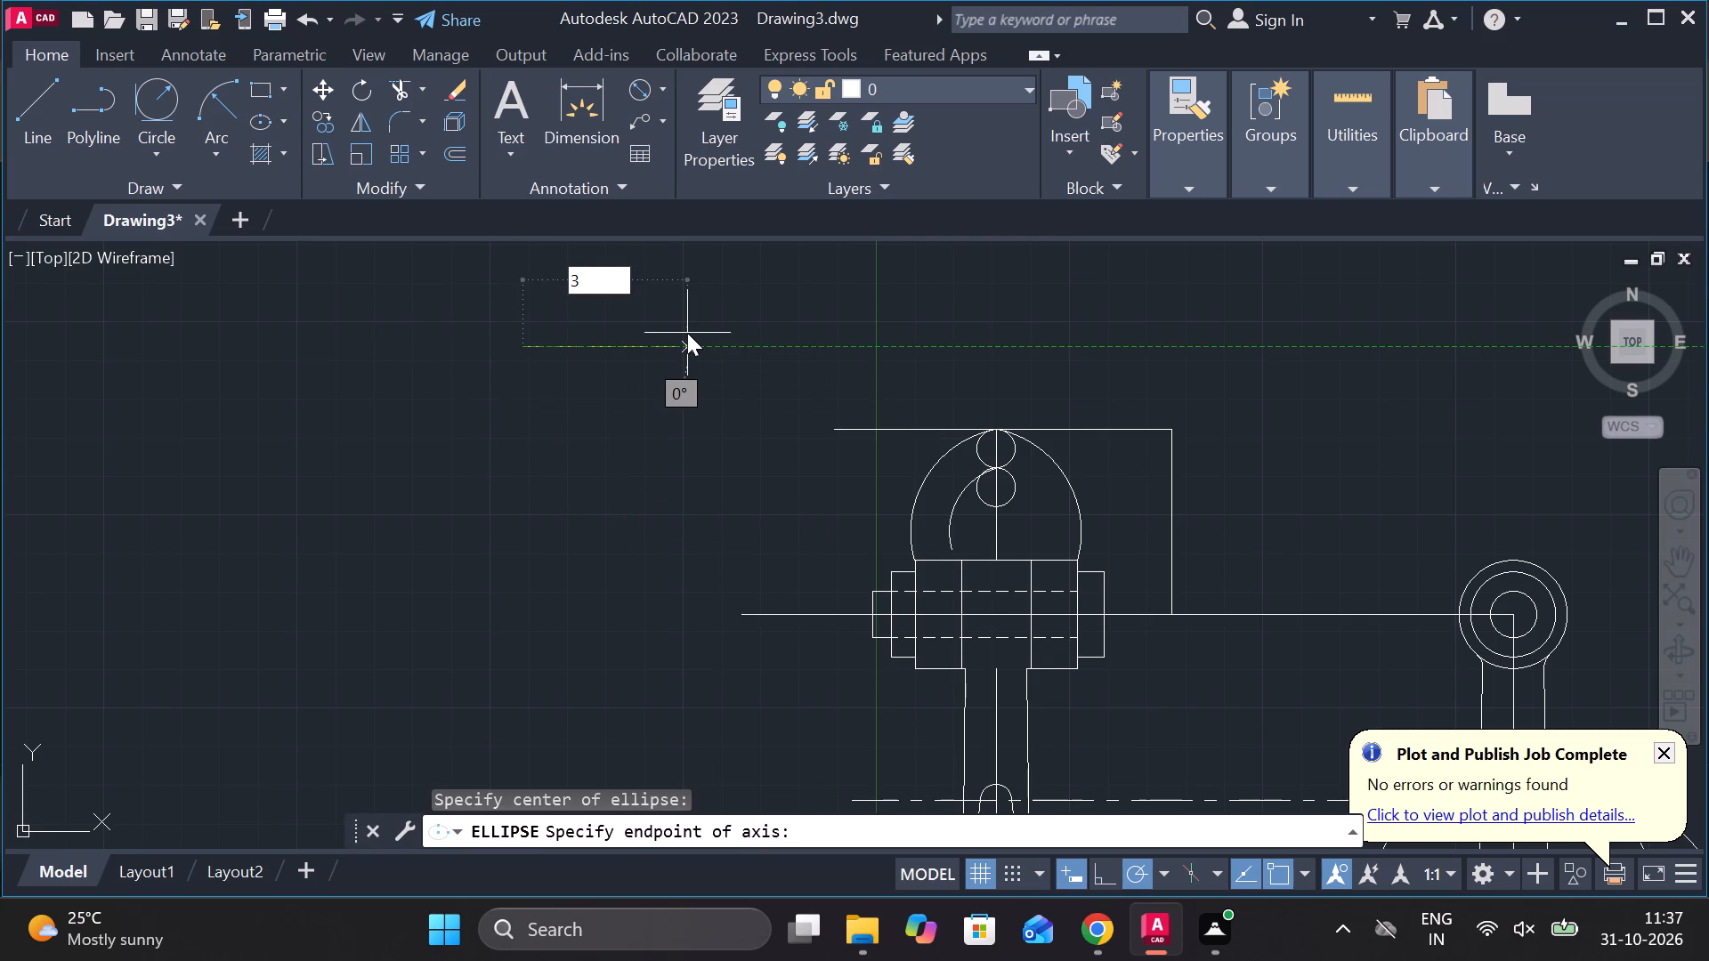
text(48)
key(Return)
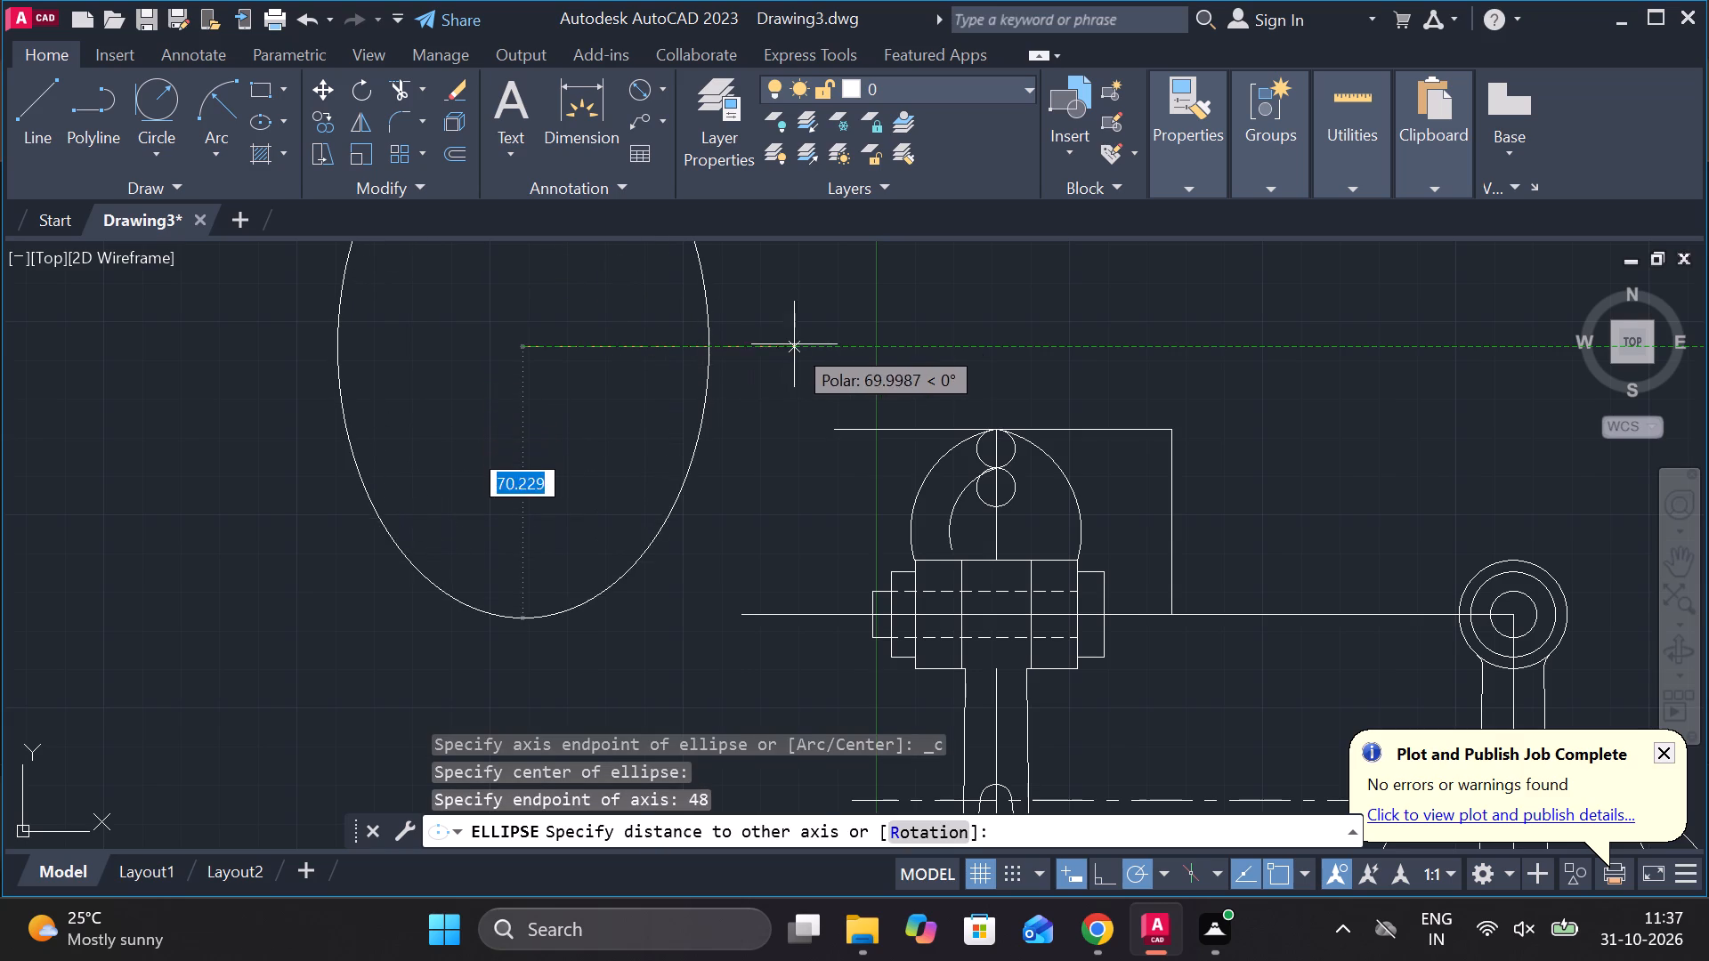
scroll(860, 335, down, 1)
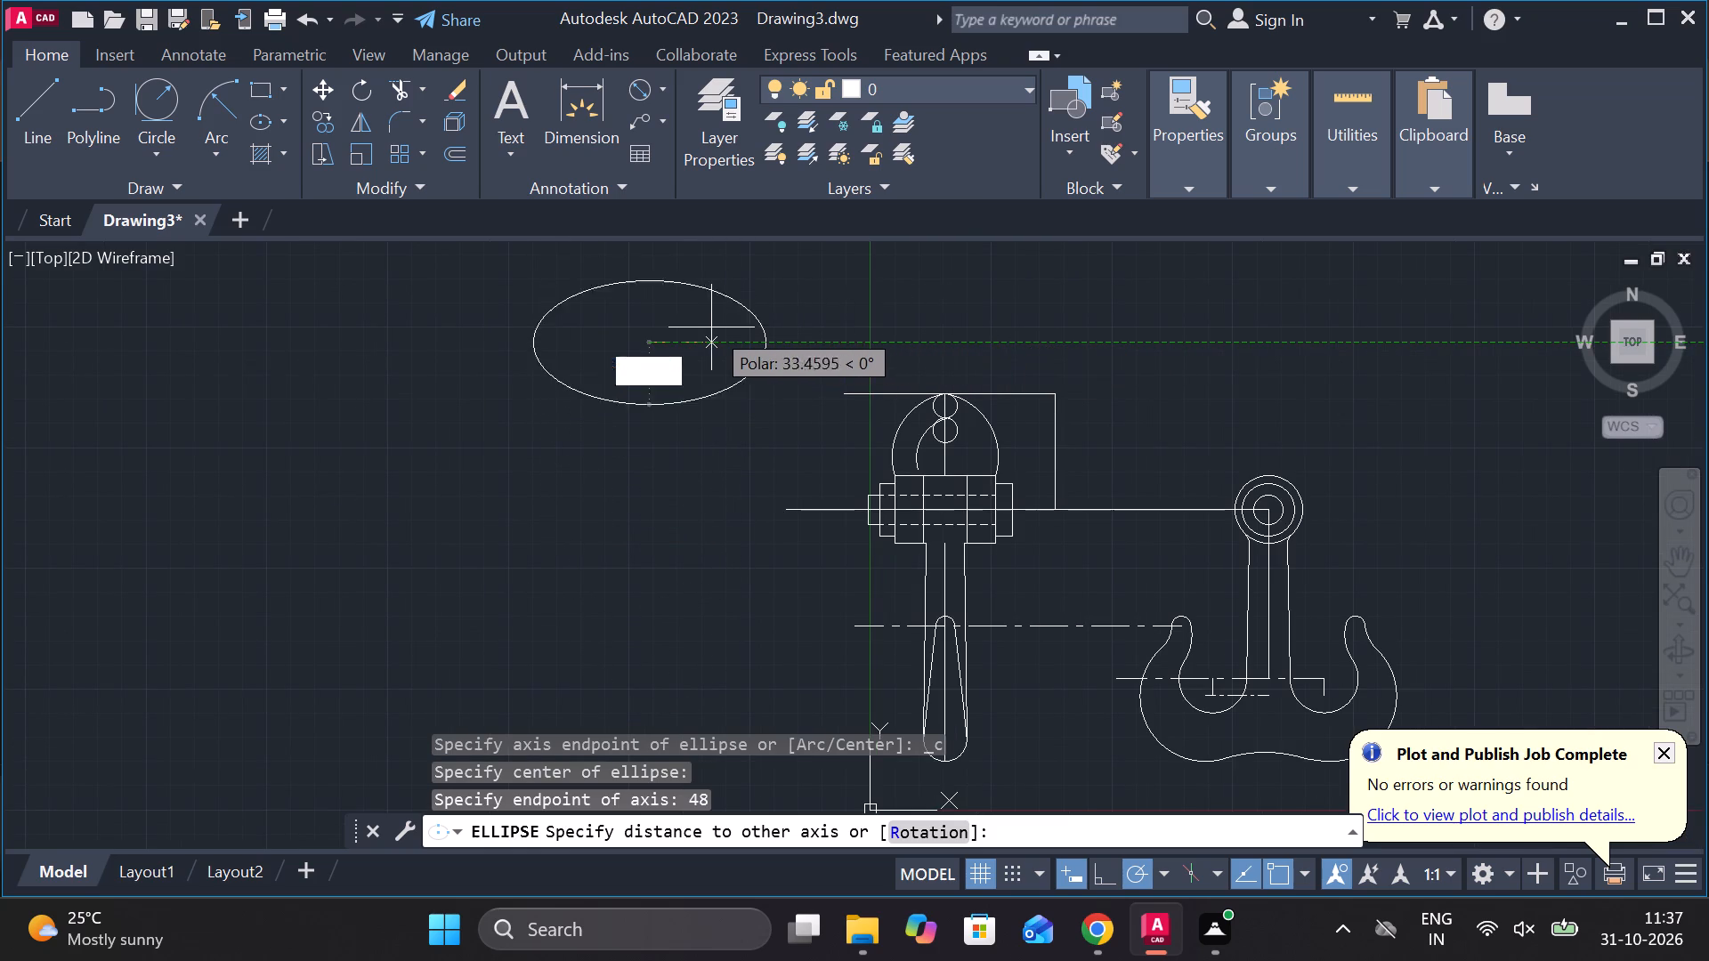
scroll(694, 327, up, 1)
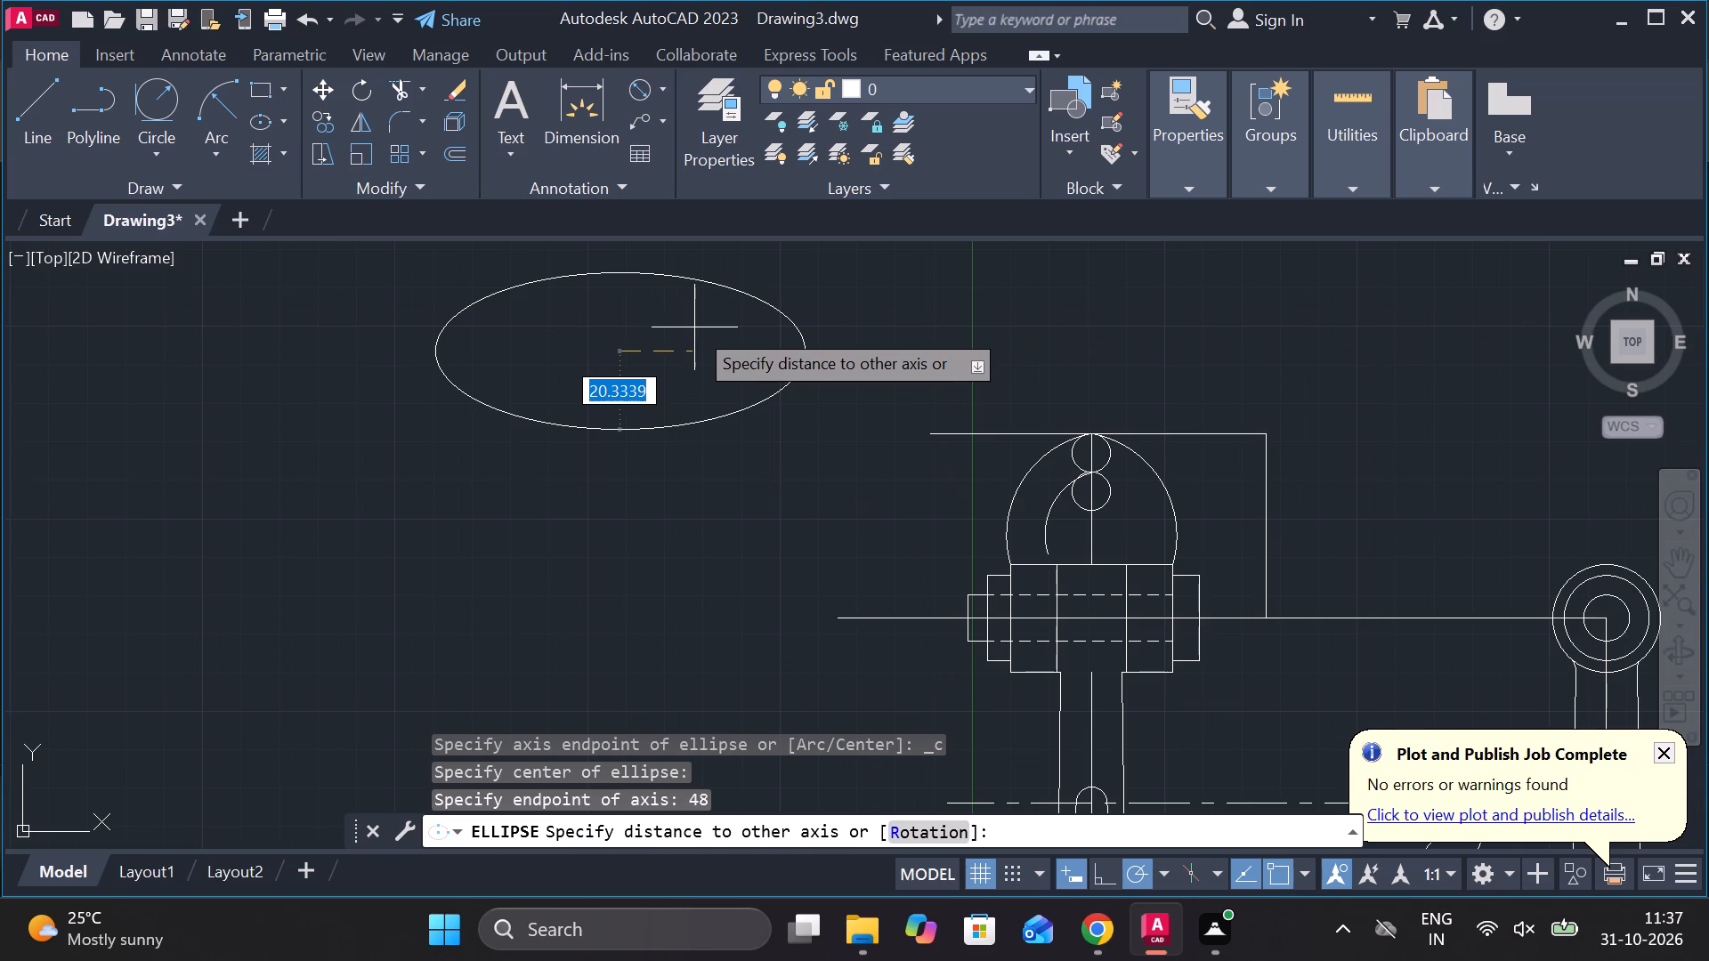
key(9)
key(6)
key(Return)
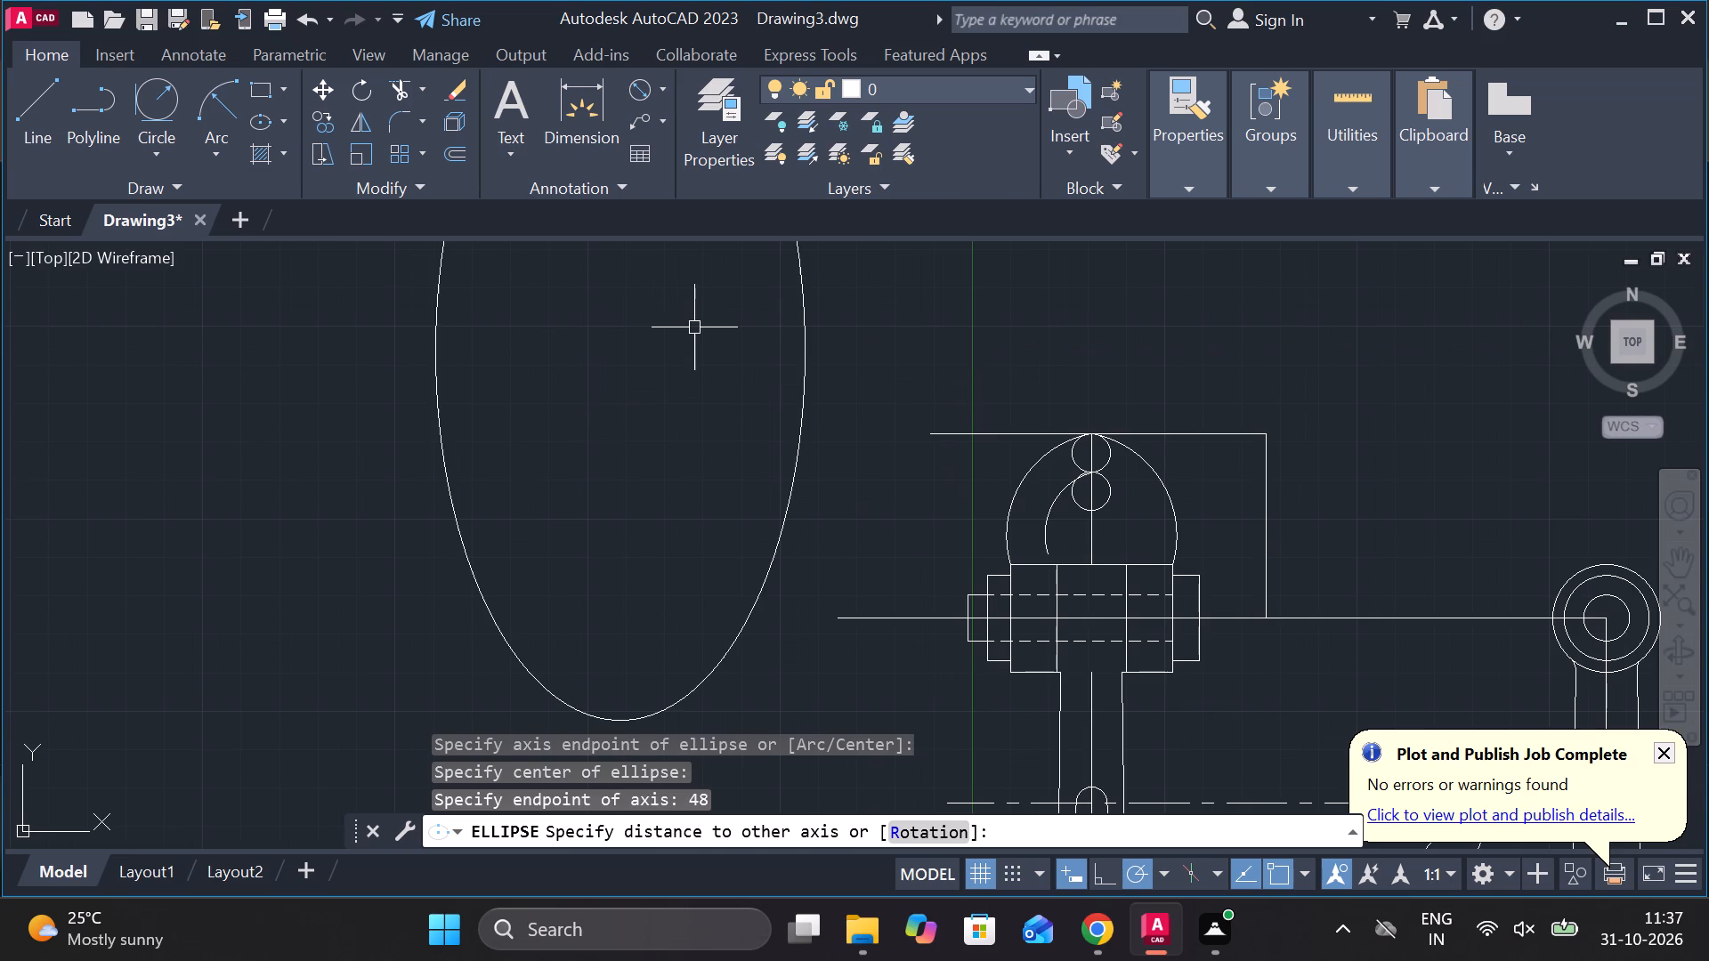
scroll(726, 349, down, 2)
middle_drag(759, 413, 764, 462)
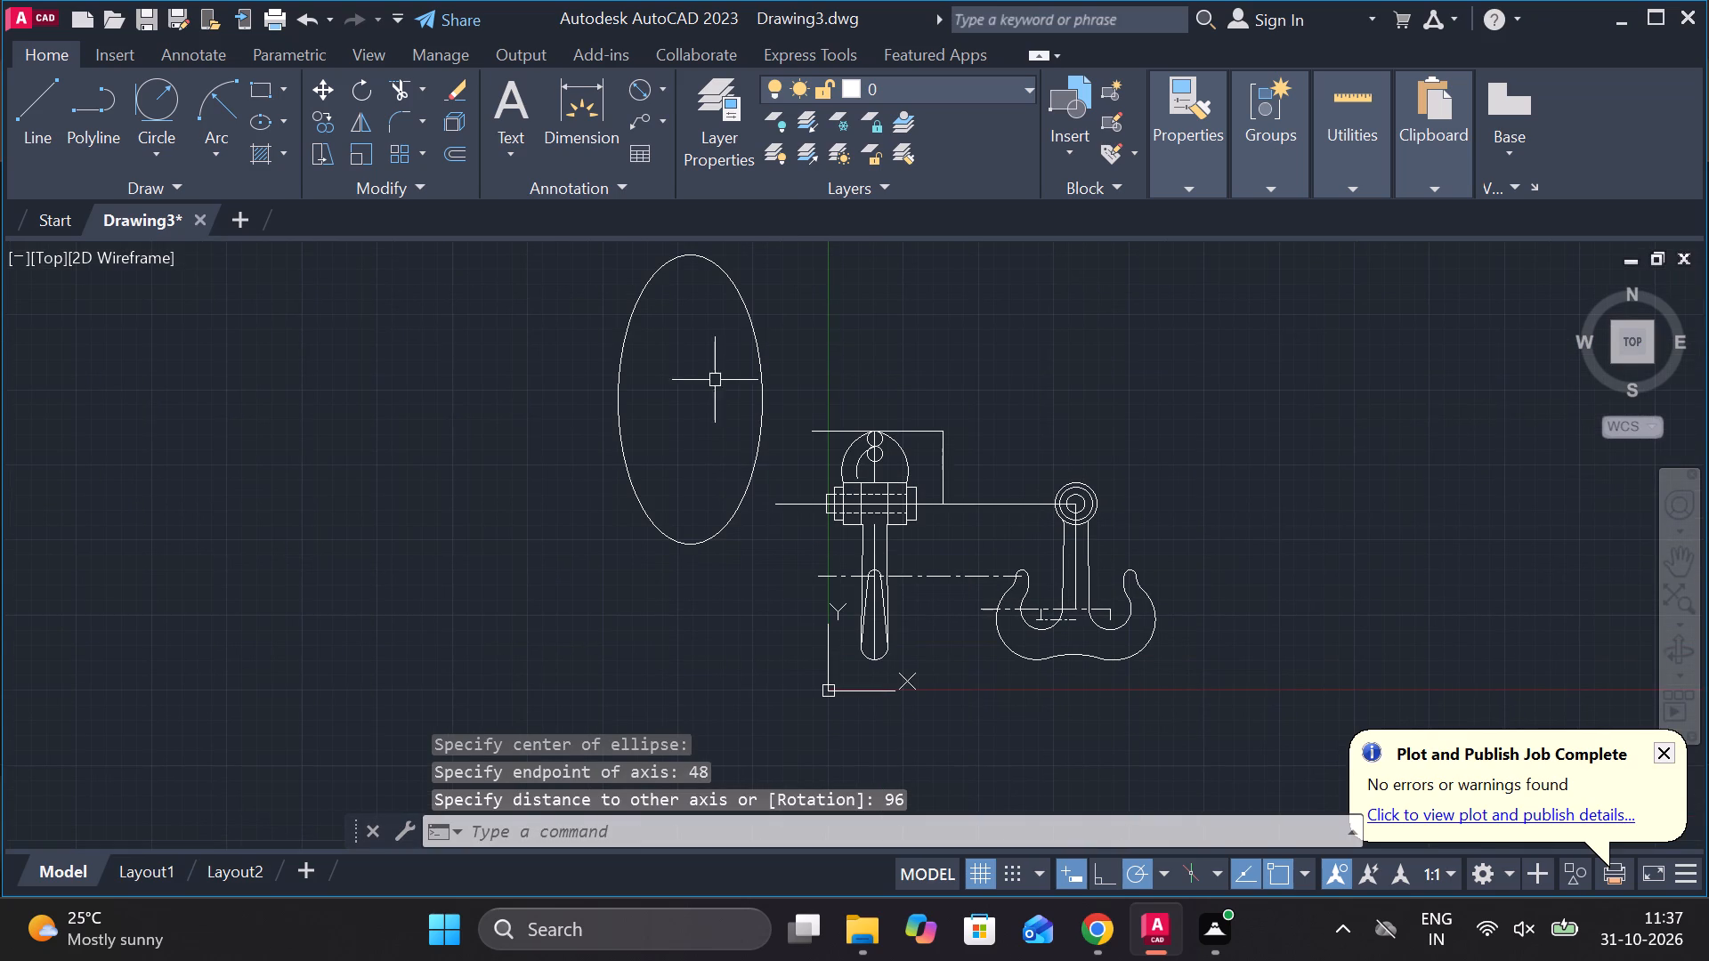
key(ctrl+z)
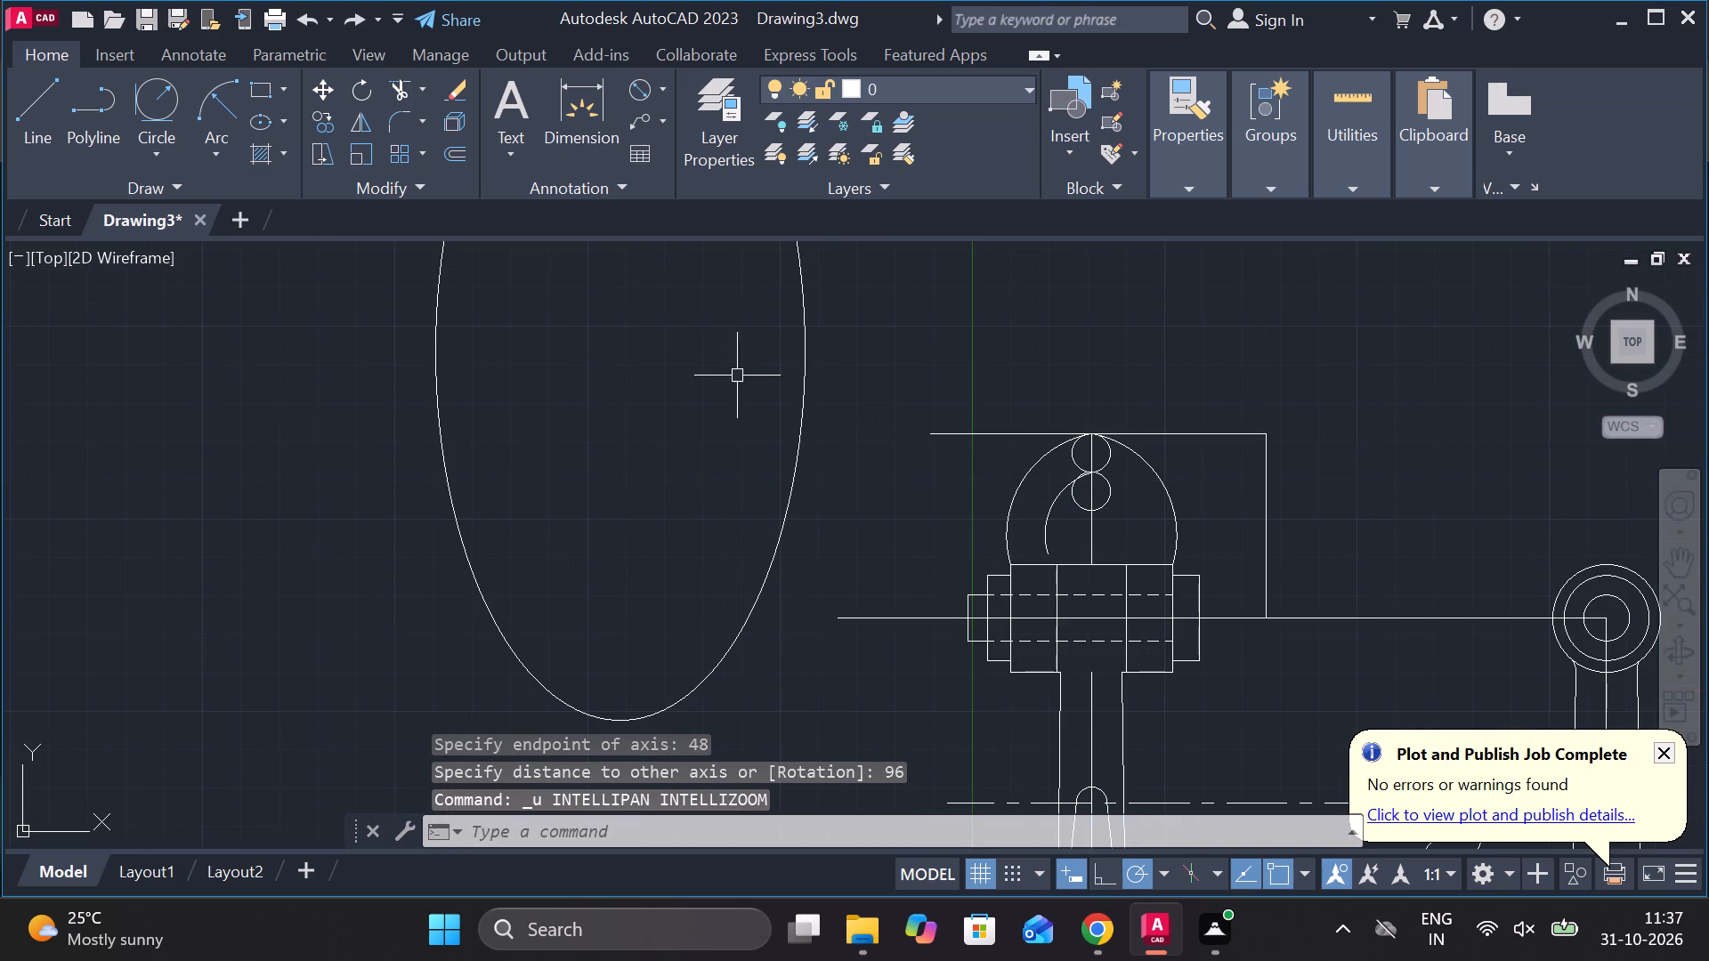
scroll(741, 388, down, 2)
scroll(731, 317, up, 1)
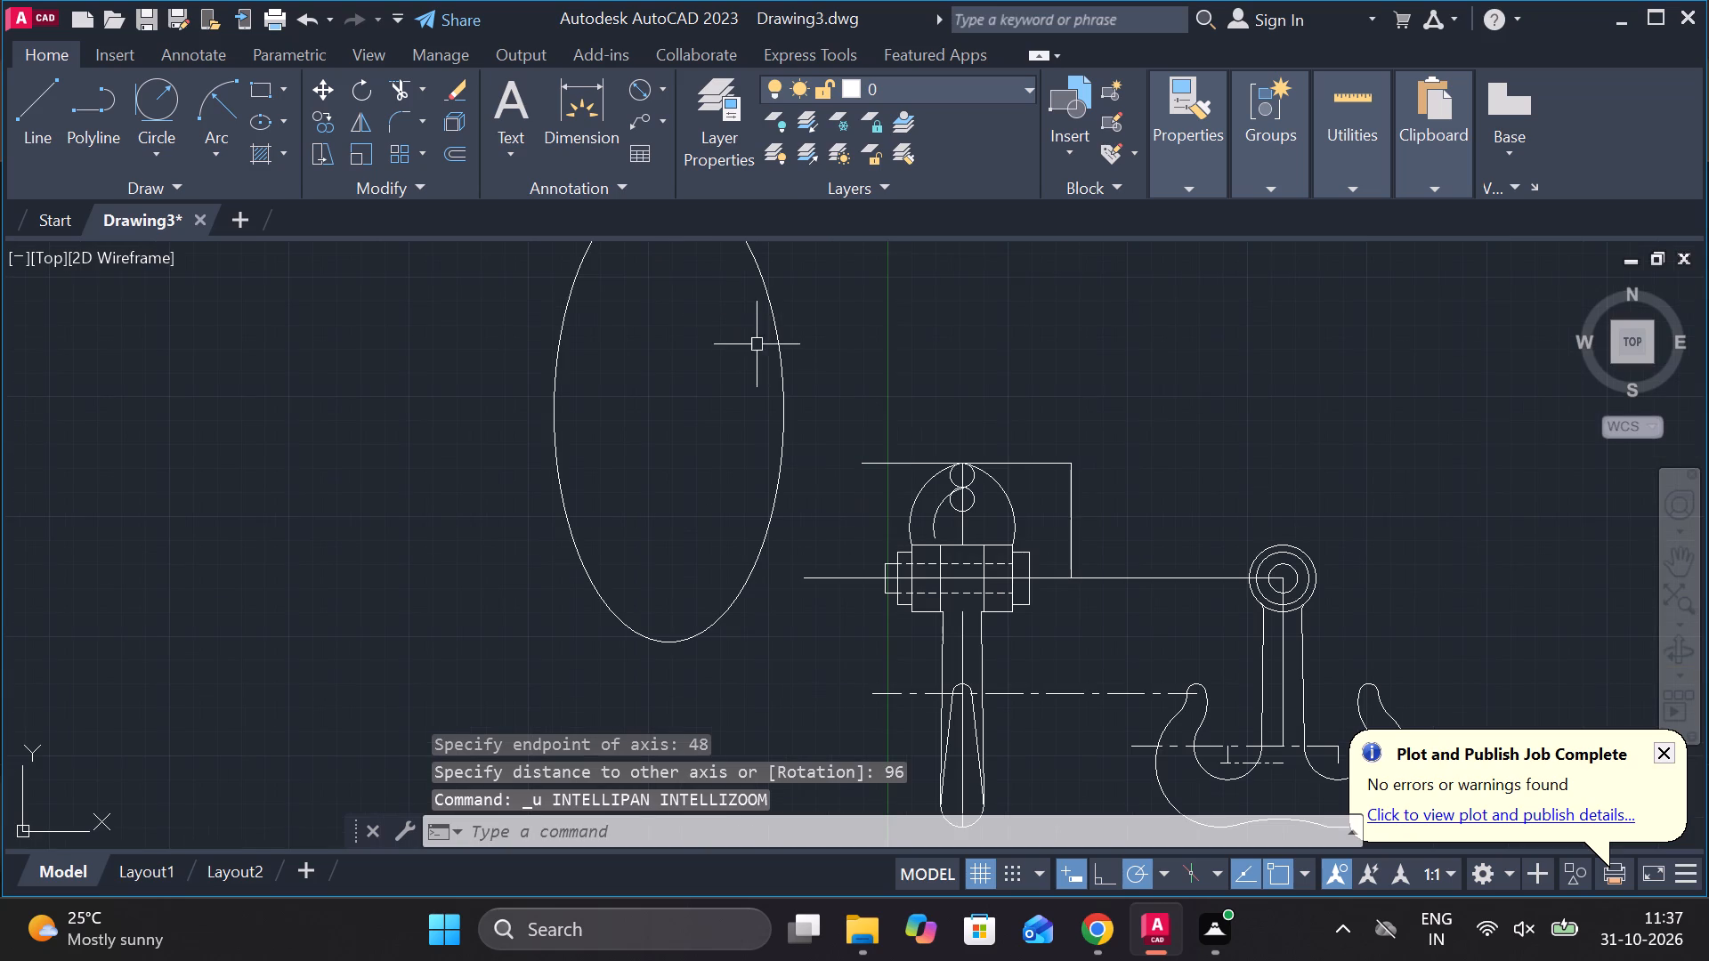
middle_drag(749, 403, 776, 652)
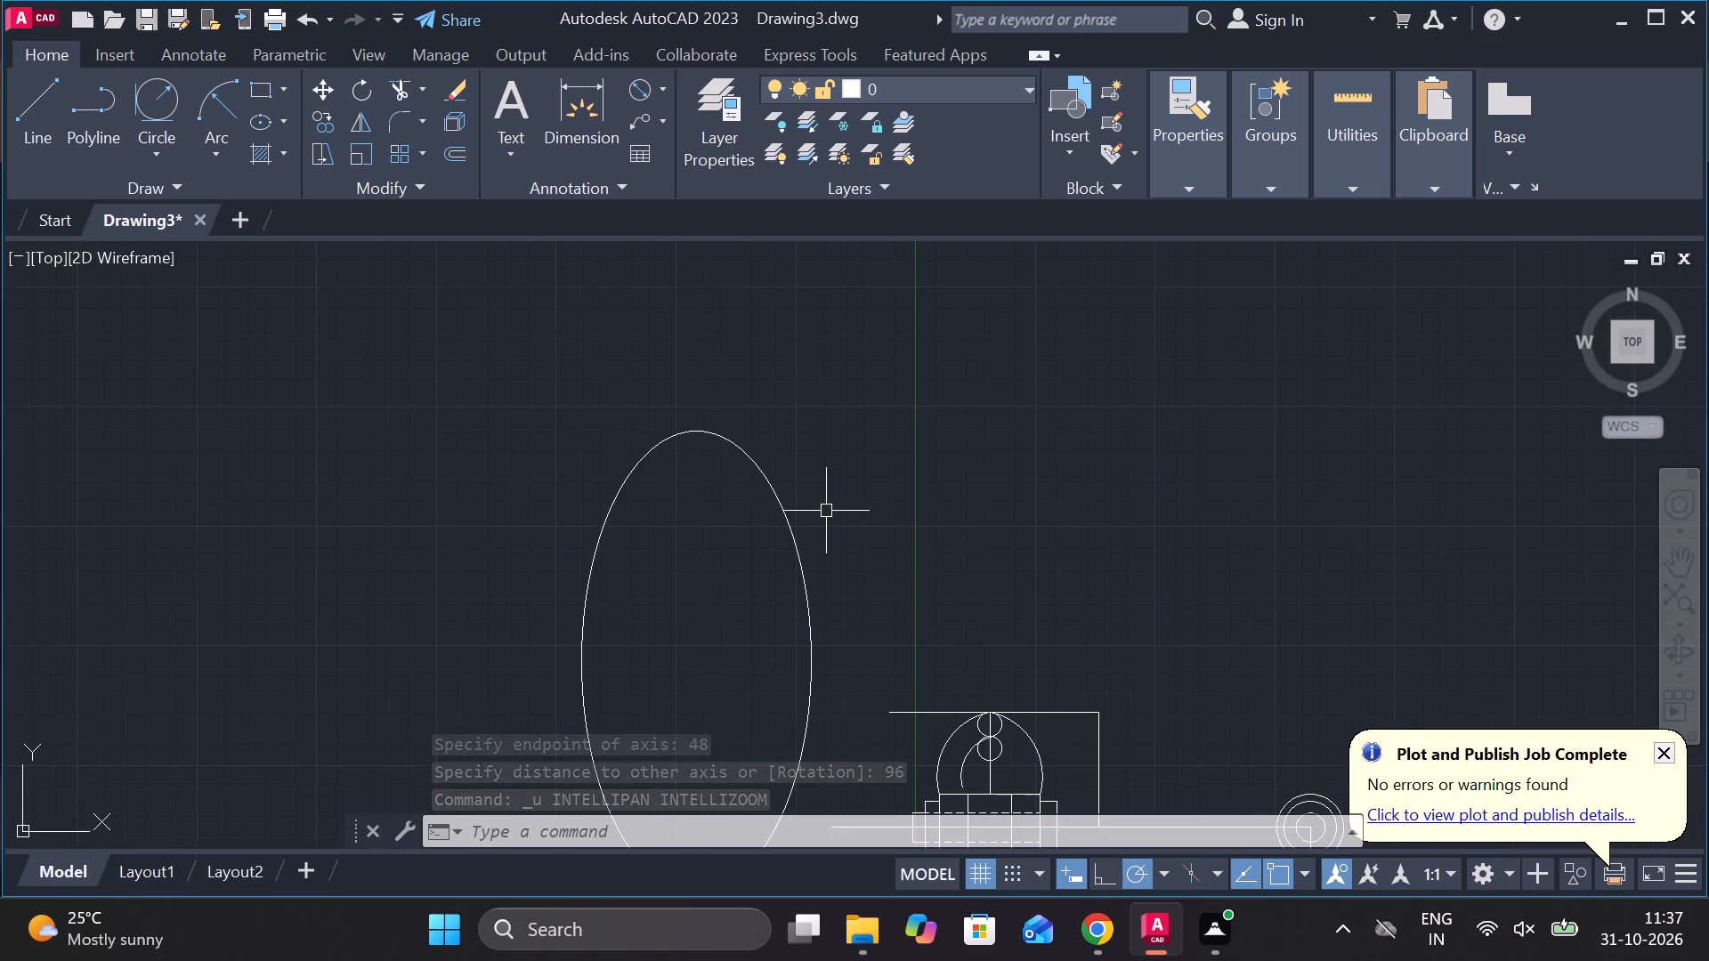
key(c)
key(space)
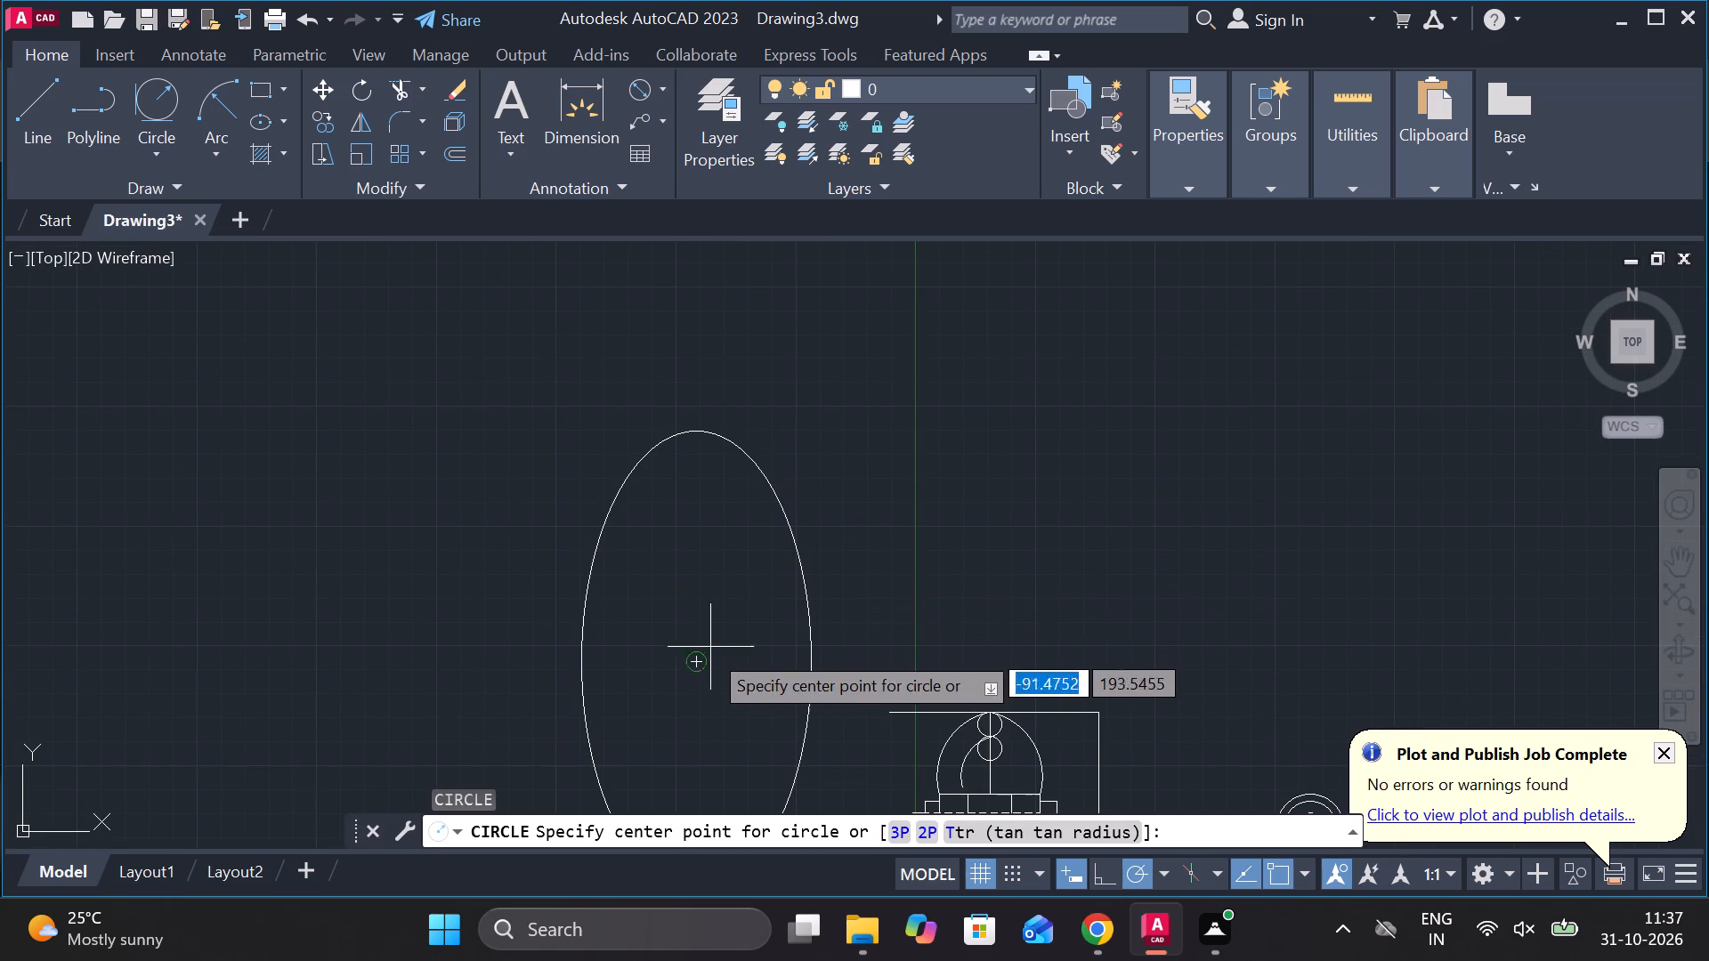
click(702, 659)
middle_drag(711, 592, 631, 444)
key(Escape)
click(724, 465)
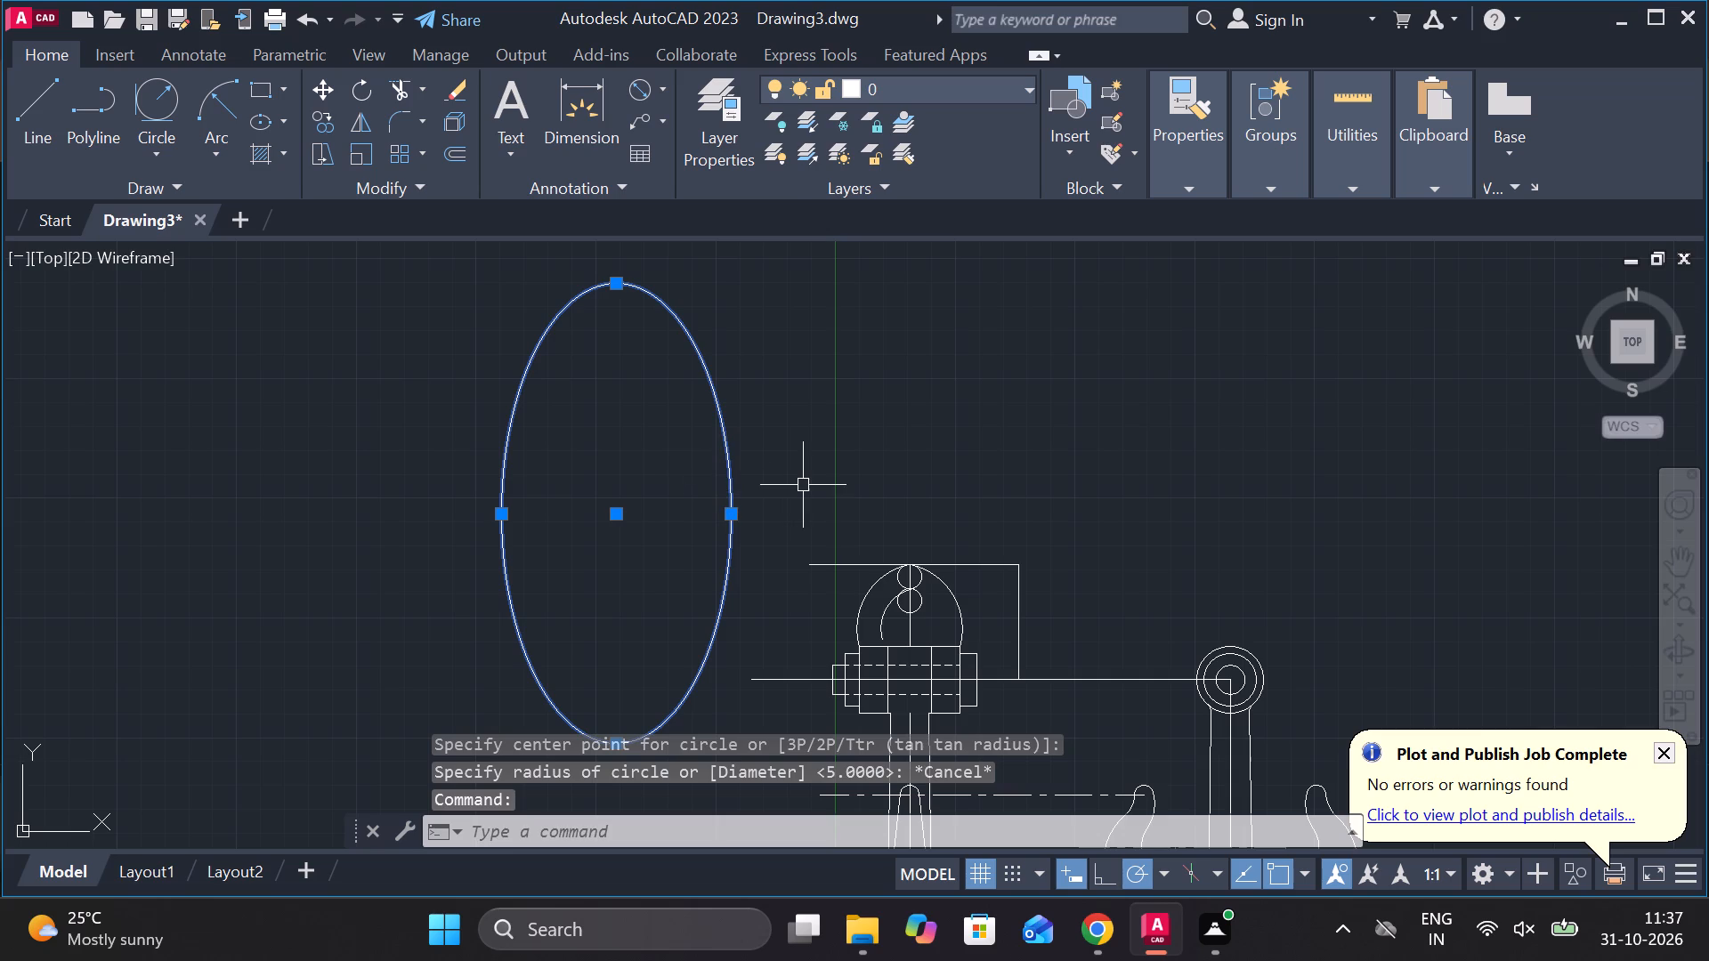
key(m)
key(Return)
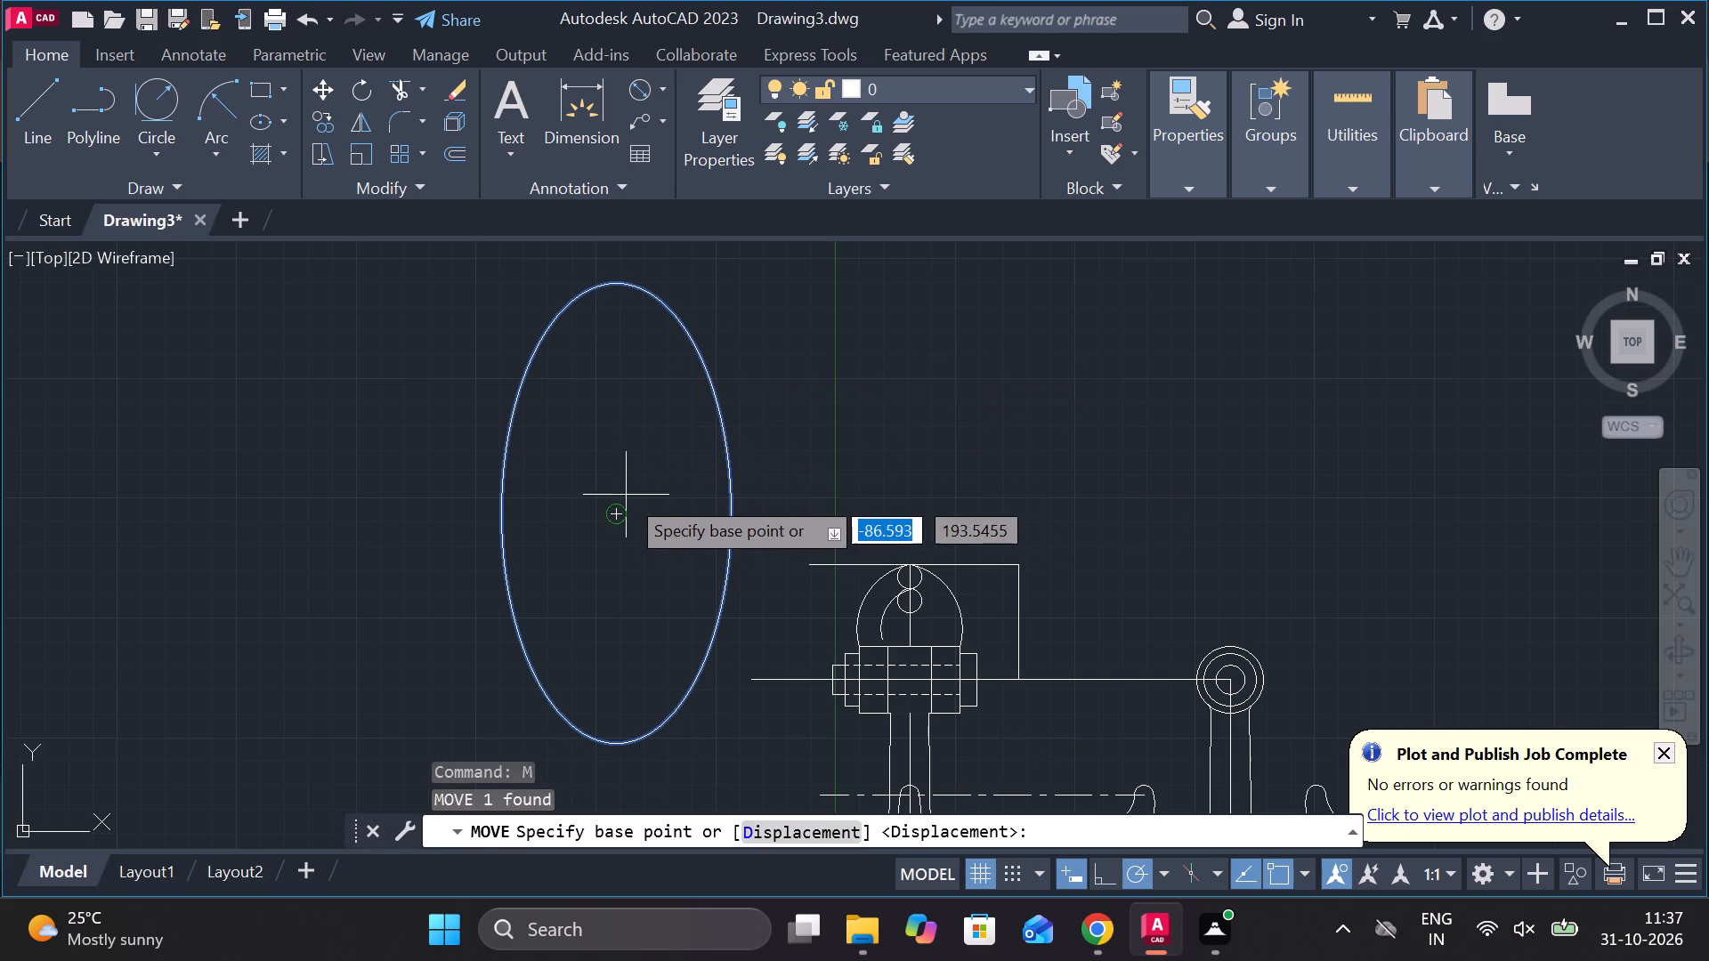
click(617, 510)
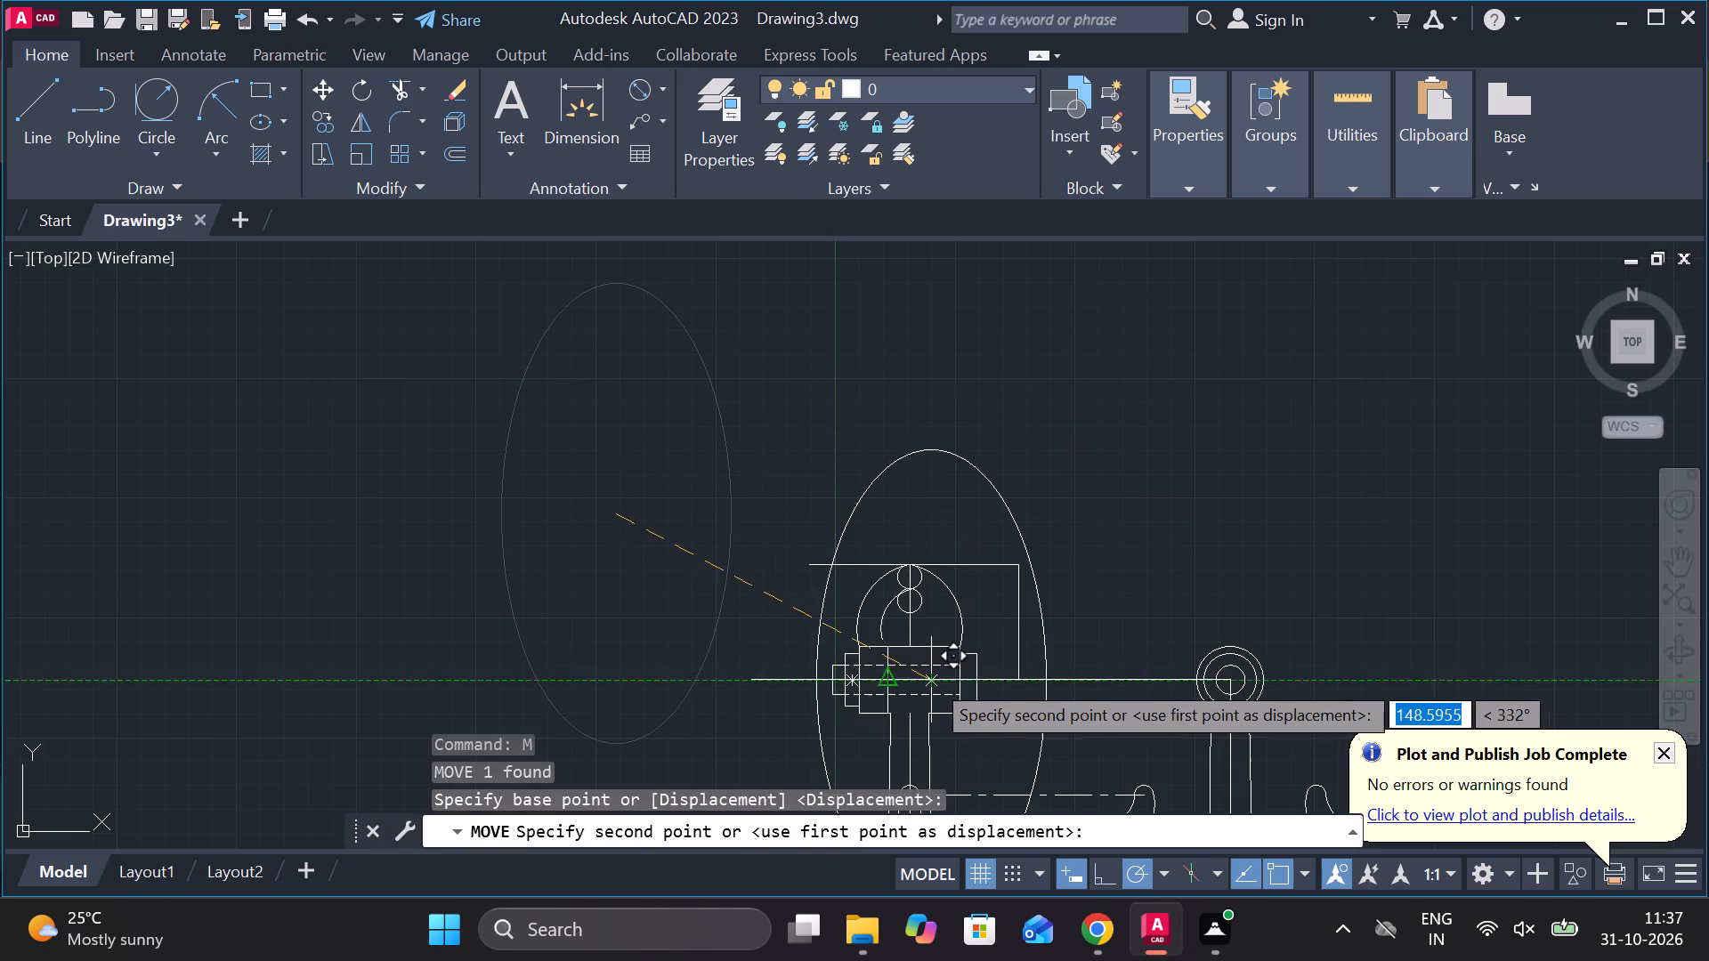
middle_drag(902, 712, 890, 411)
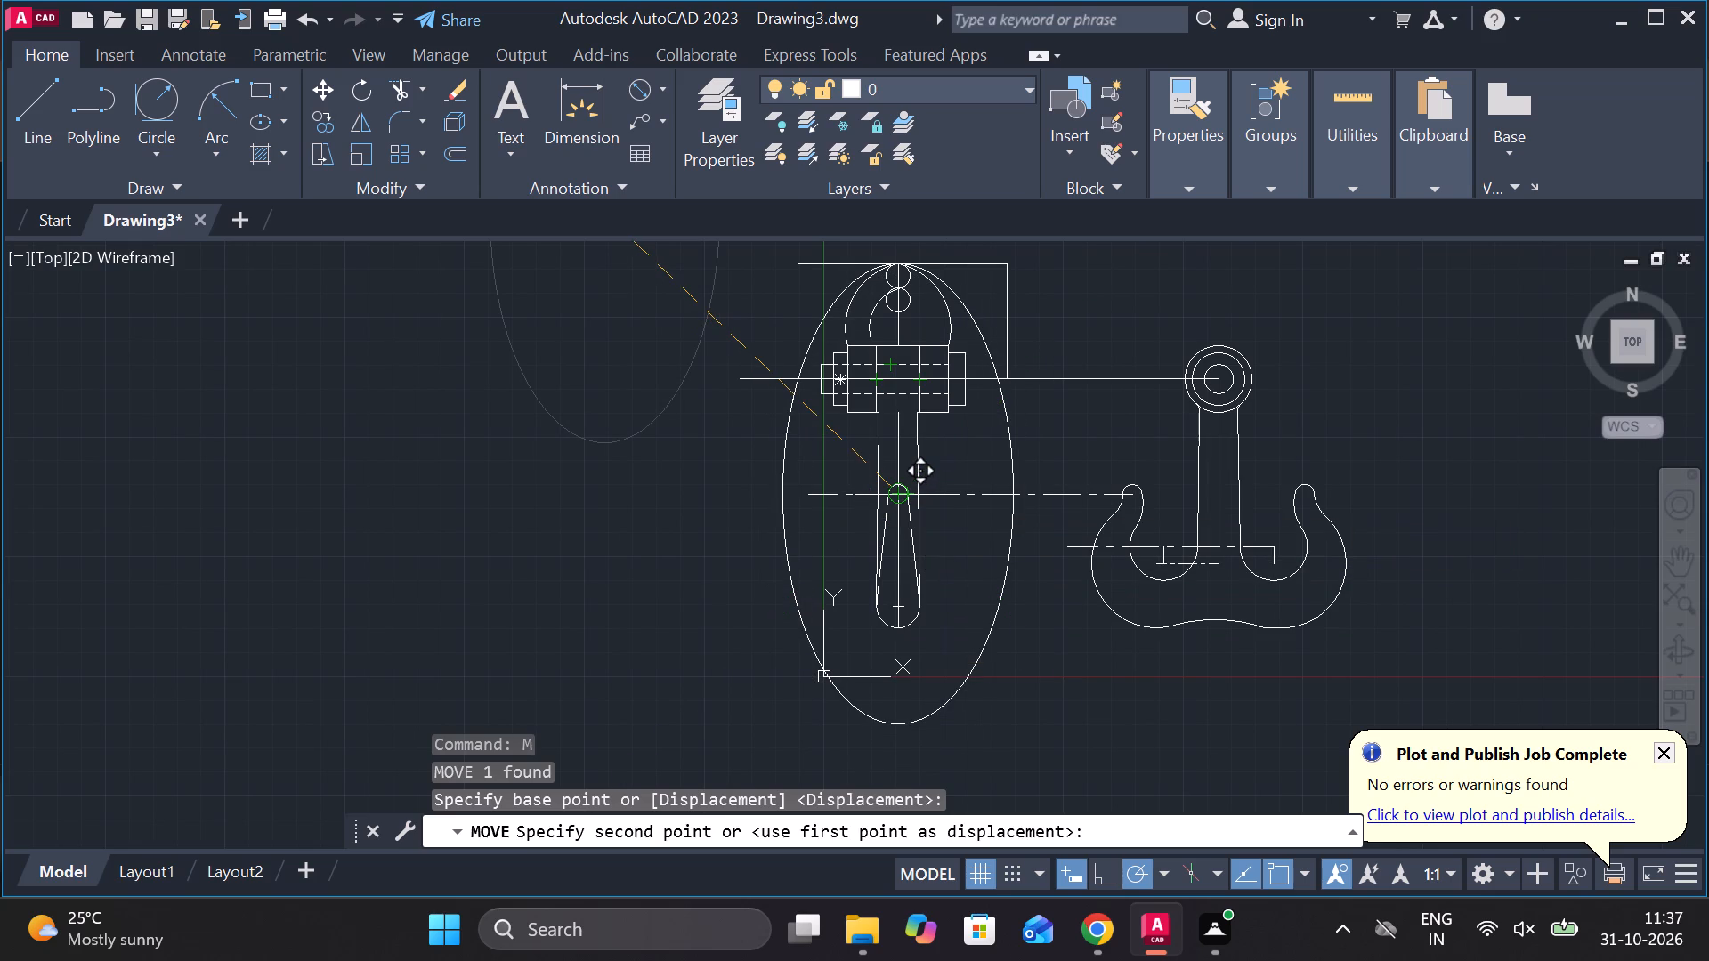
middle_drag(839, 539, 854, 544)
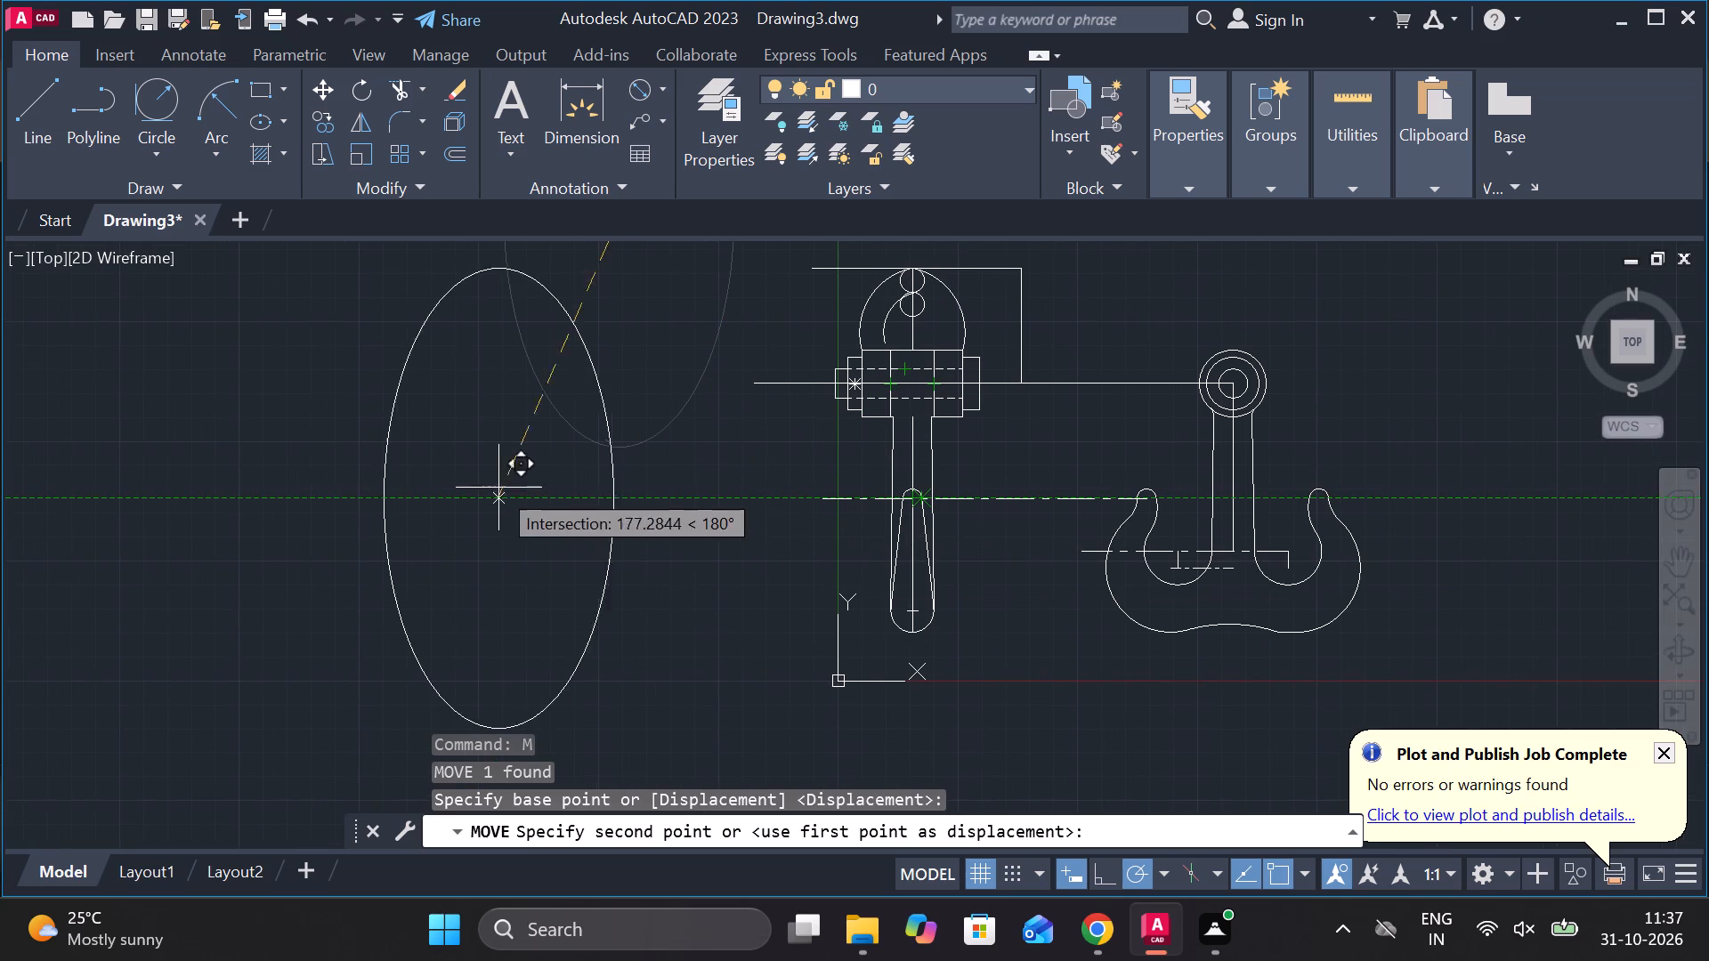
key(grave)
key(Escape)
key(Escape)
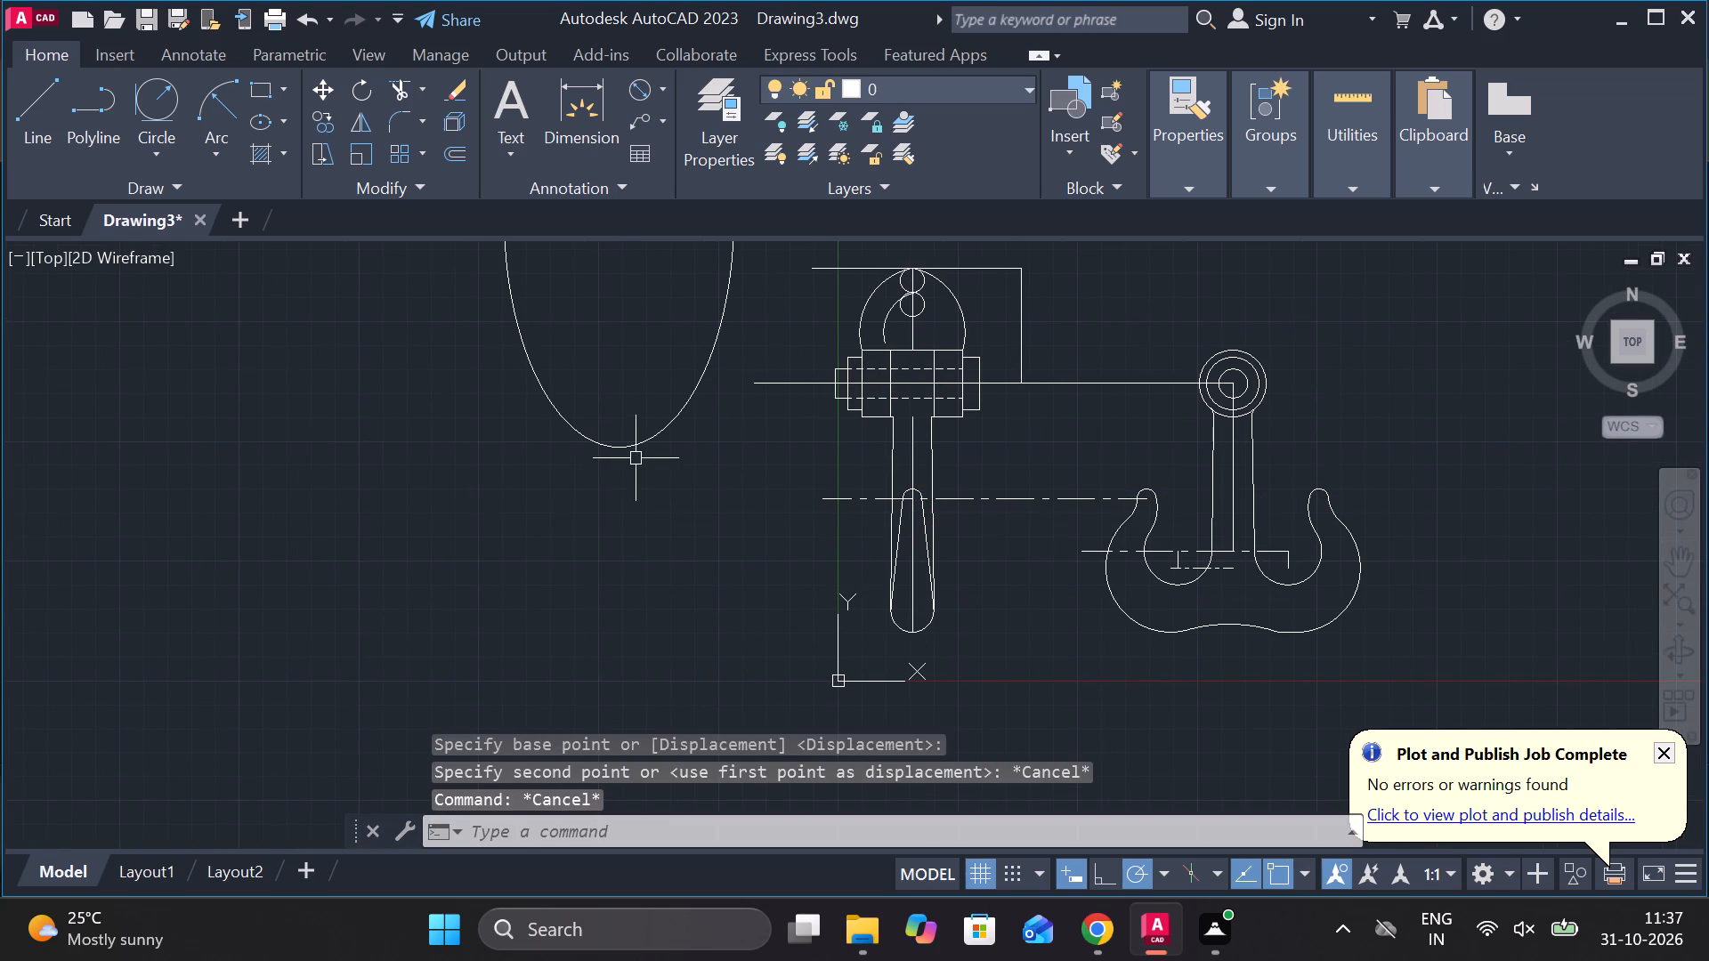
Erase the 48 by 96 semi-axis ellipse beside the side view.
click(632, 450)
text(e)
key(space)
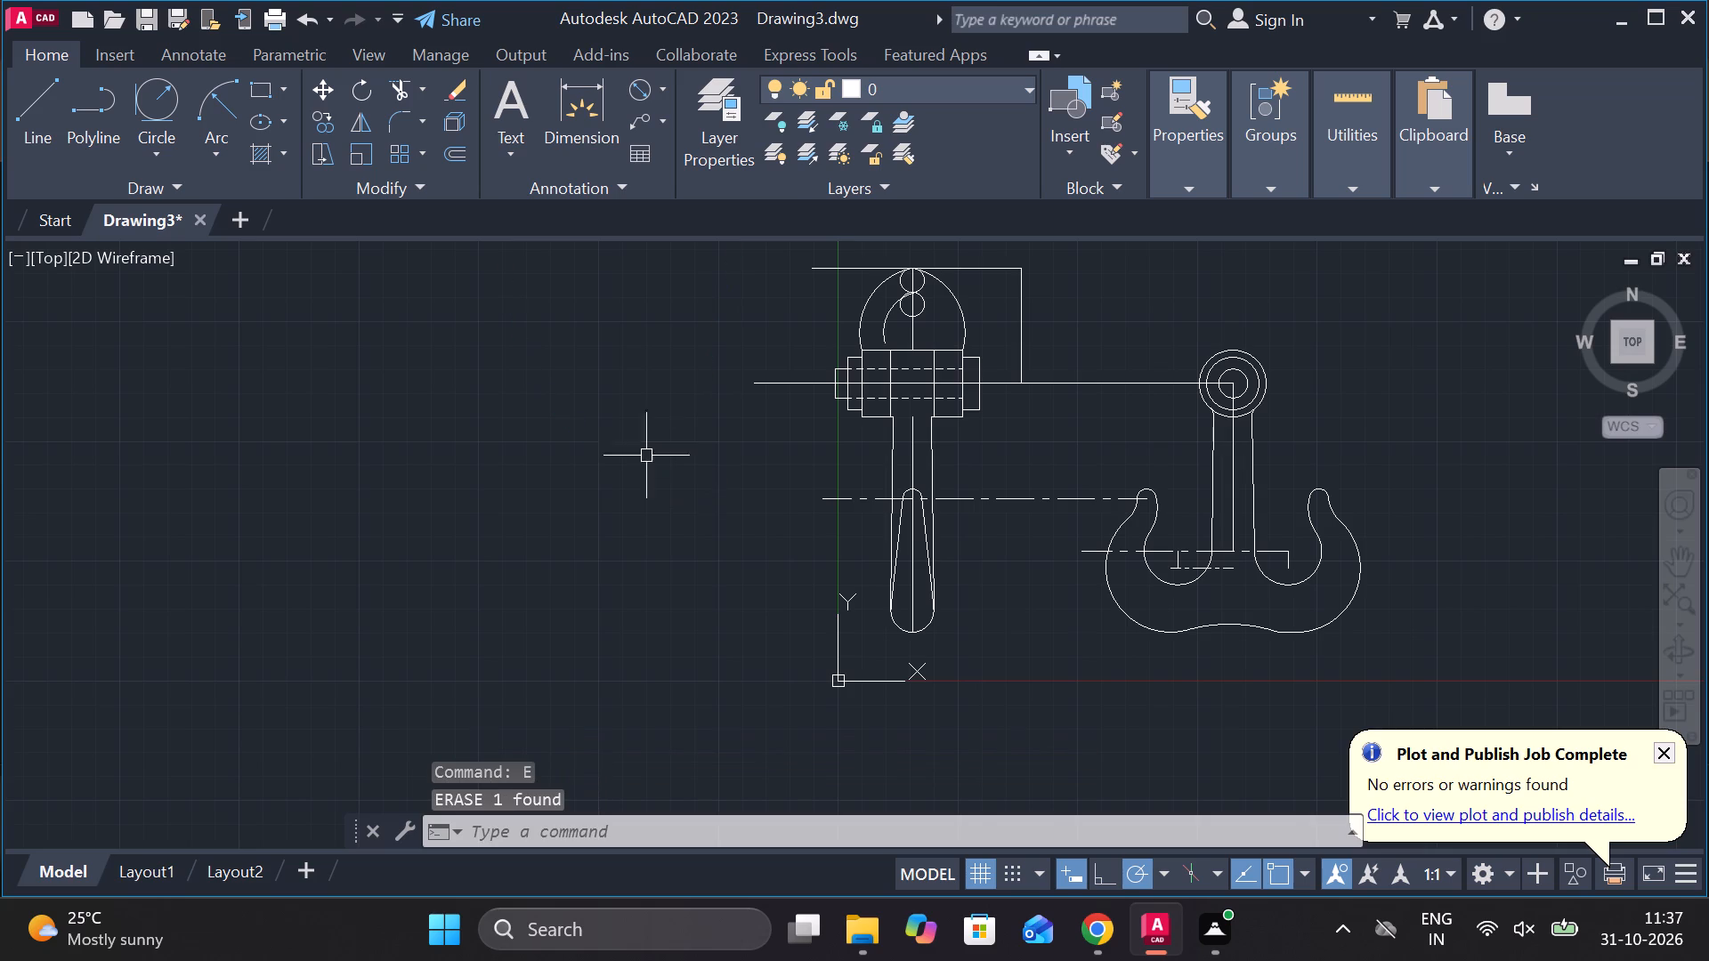
Draw a centre-based ellipse in the empty space beside the side view, with a horizontal semi-axis of 96 and a vertical semi-axis of 10.
scroll(671, 466, down, 1)
middle_drag(608, 414, 640, 476)
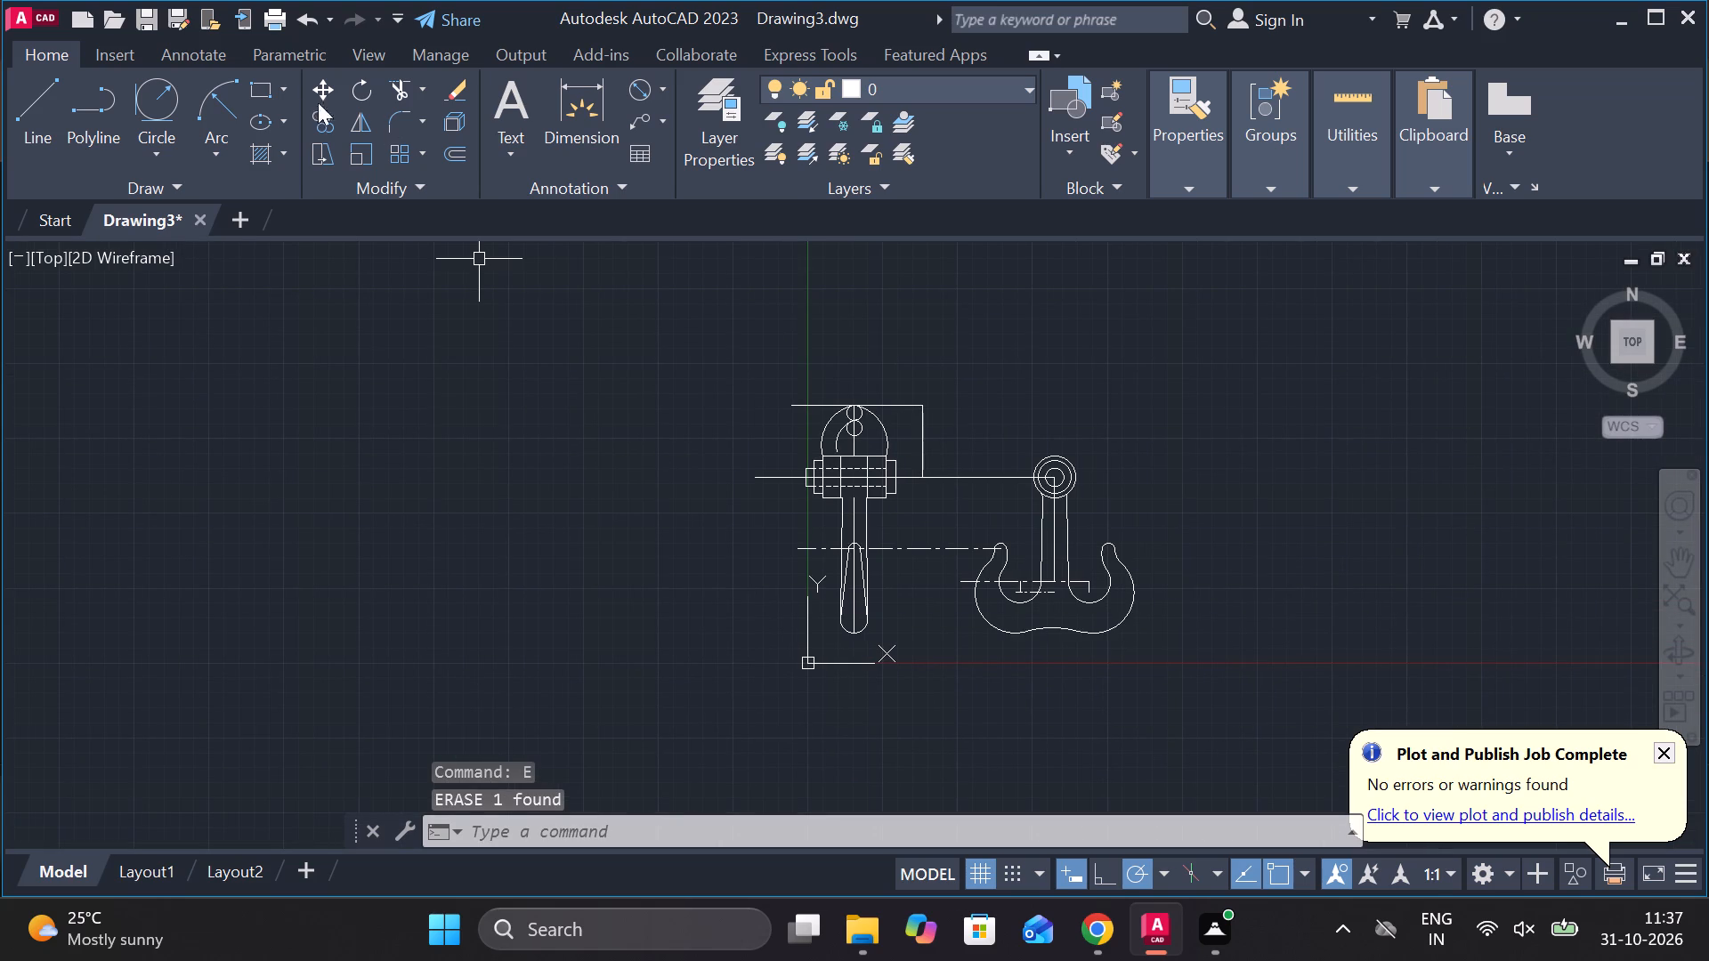
click(265, 122)
click(467, 363)
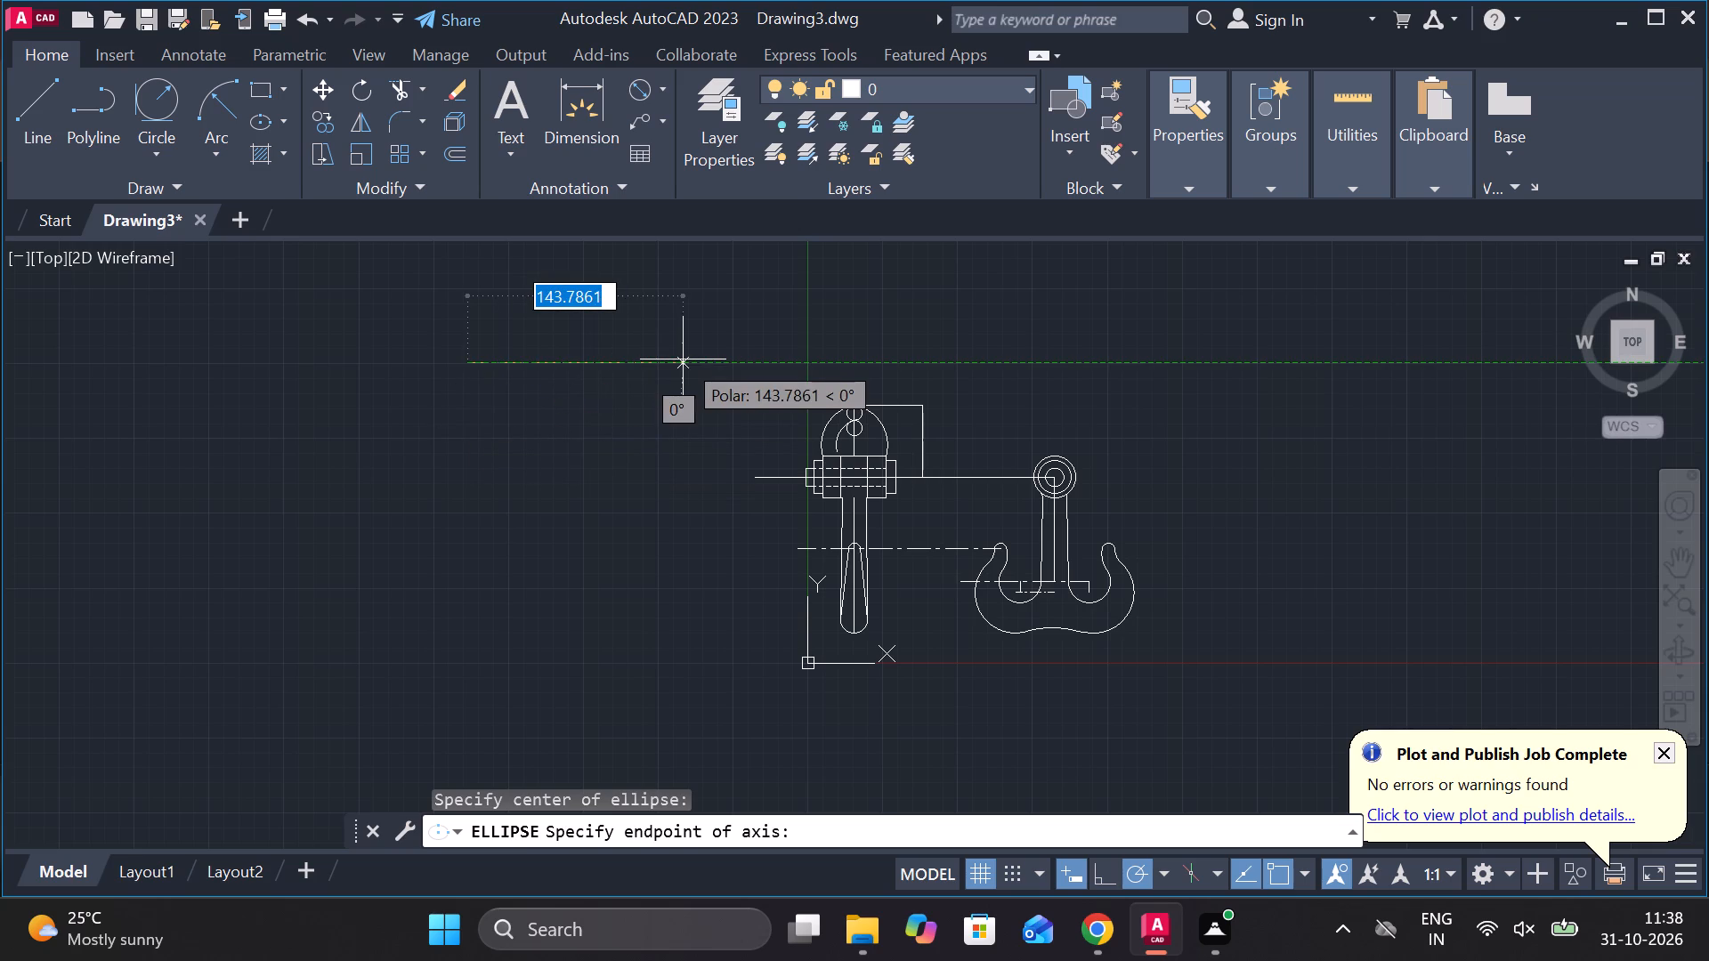
key(9)
text(6)
key(space)
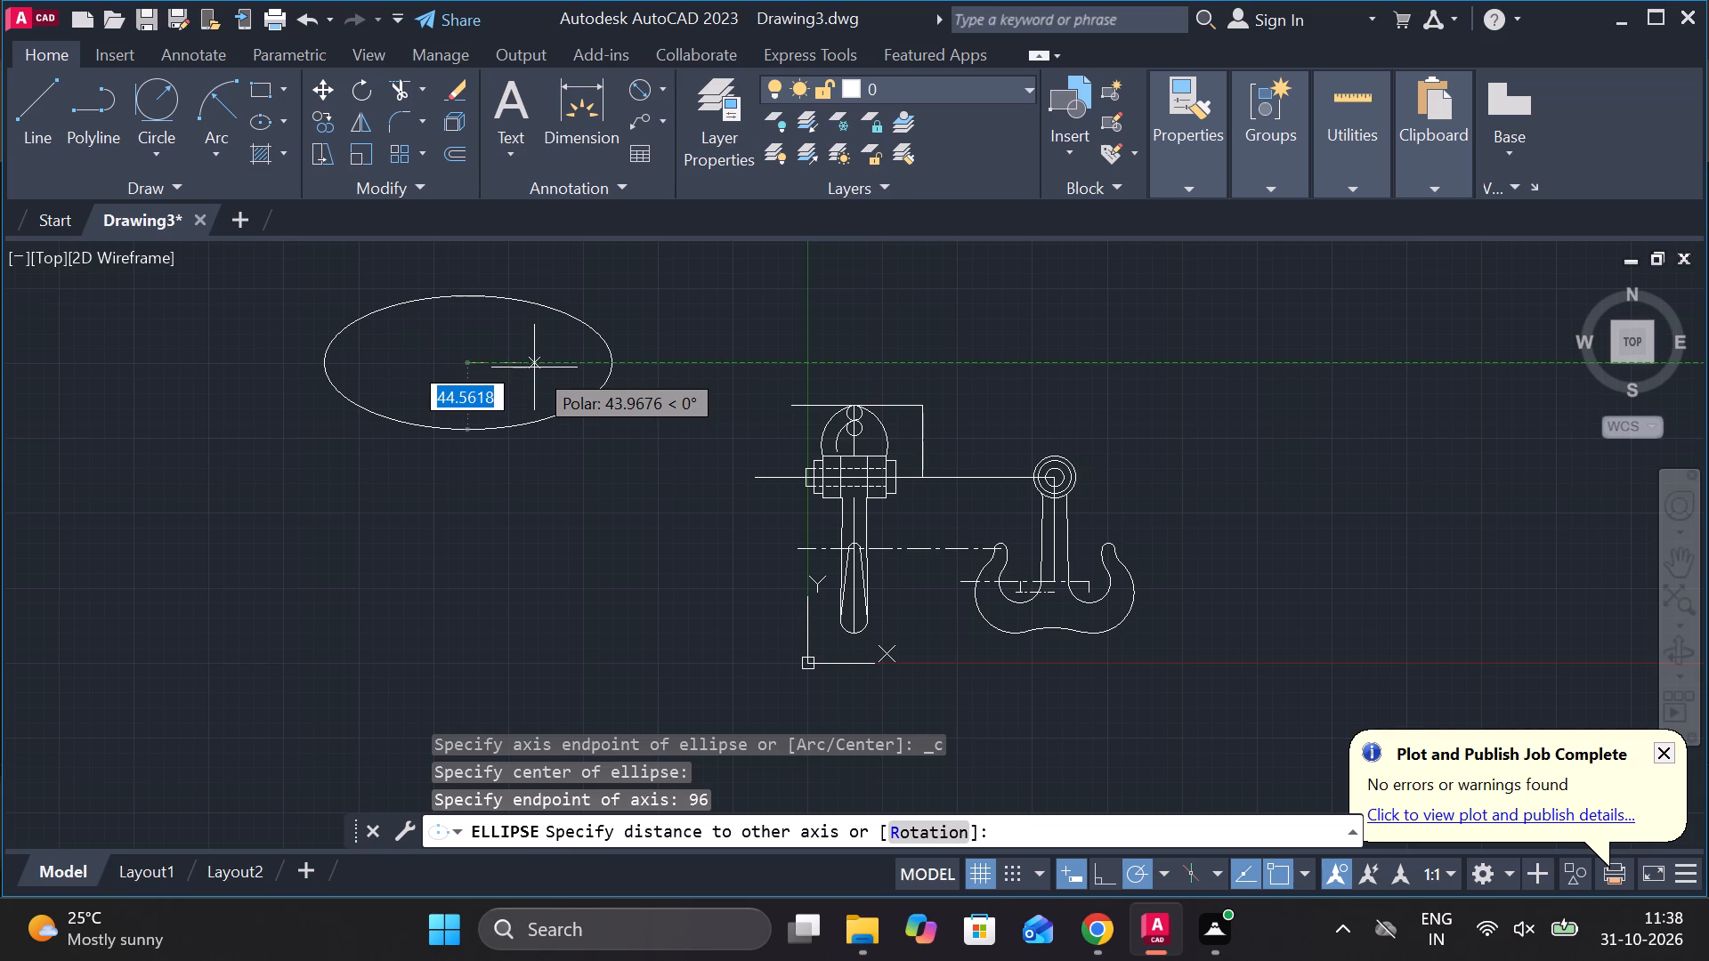
text(10)
key(Return)
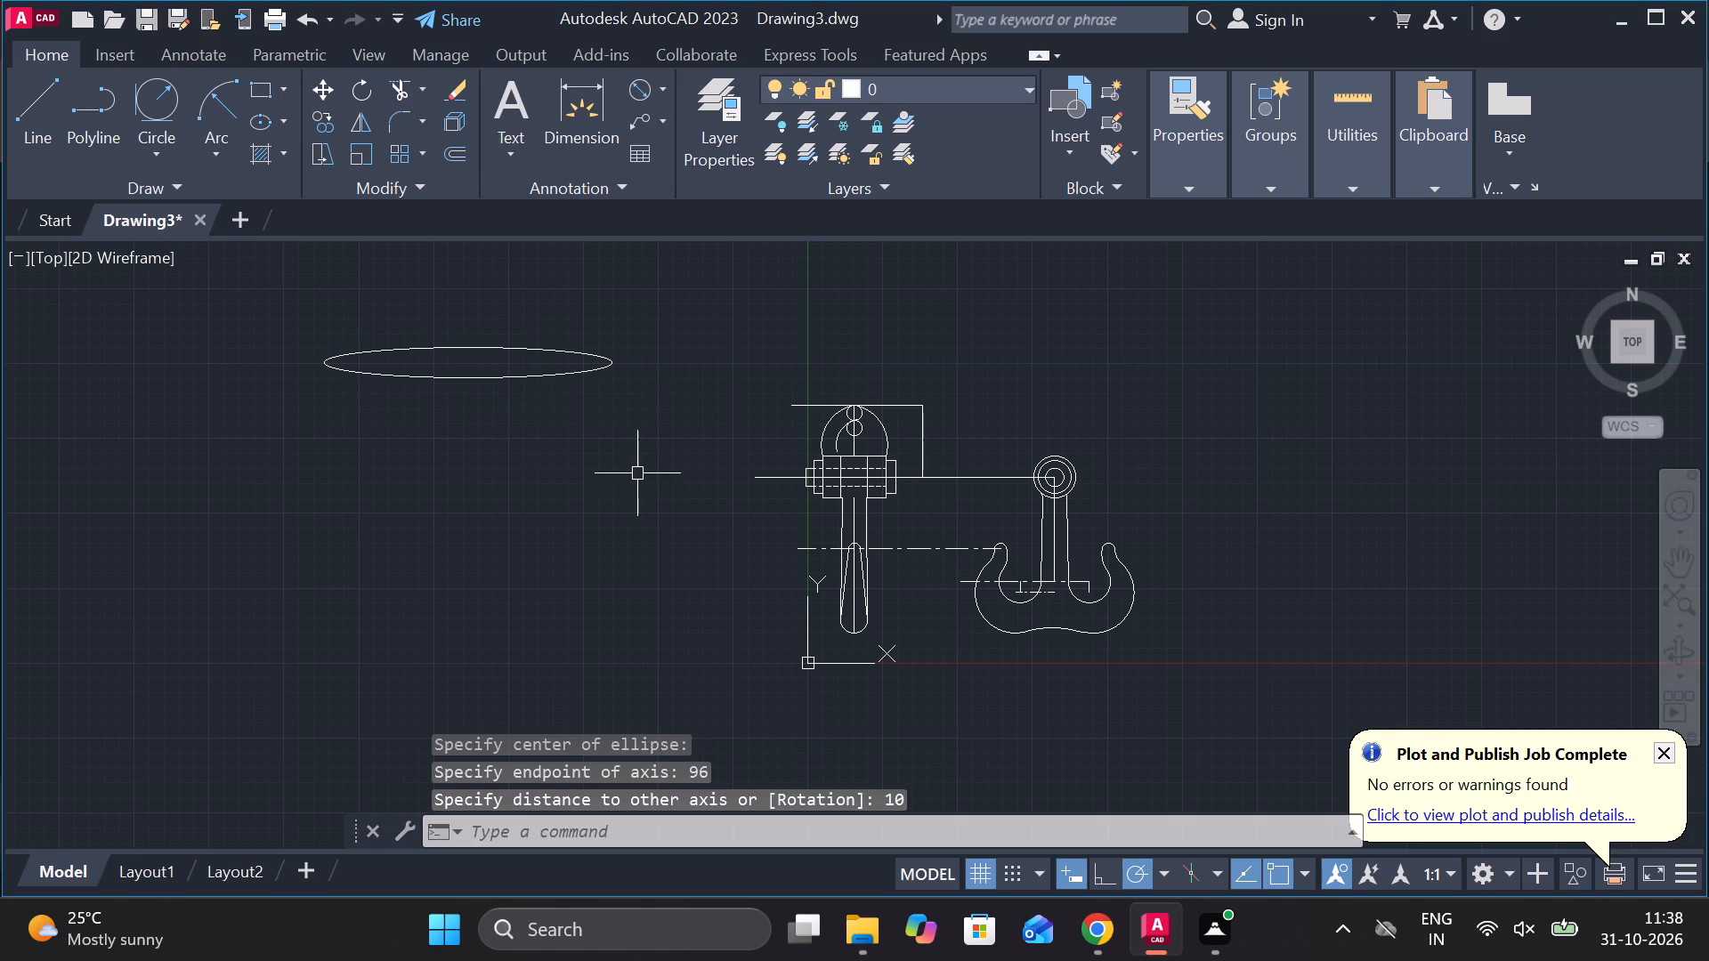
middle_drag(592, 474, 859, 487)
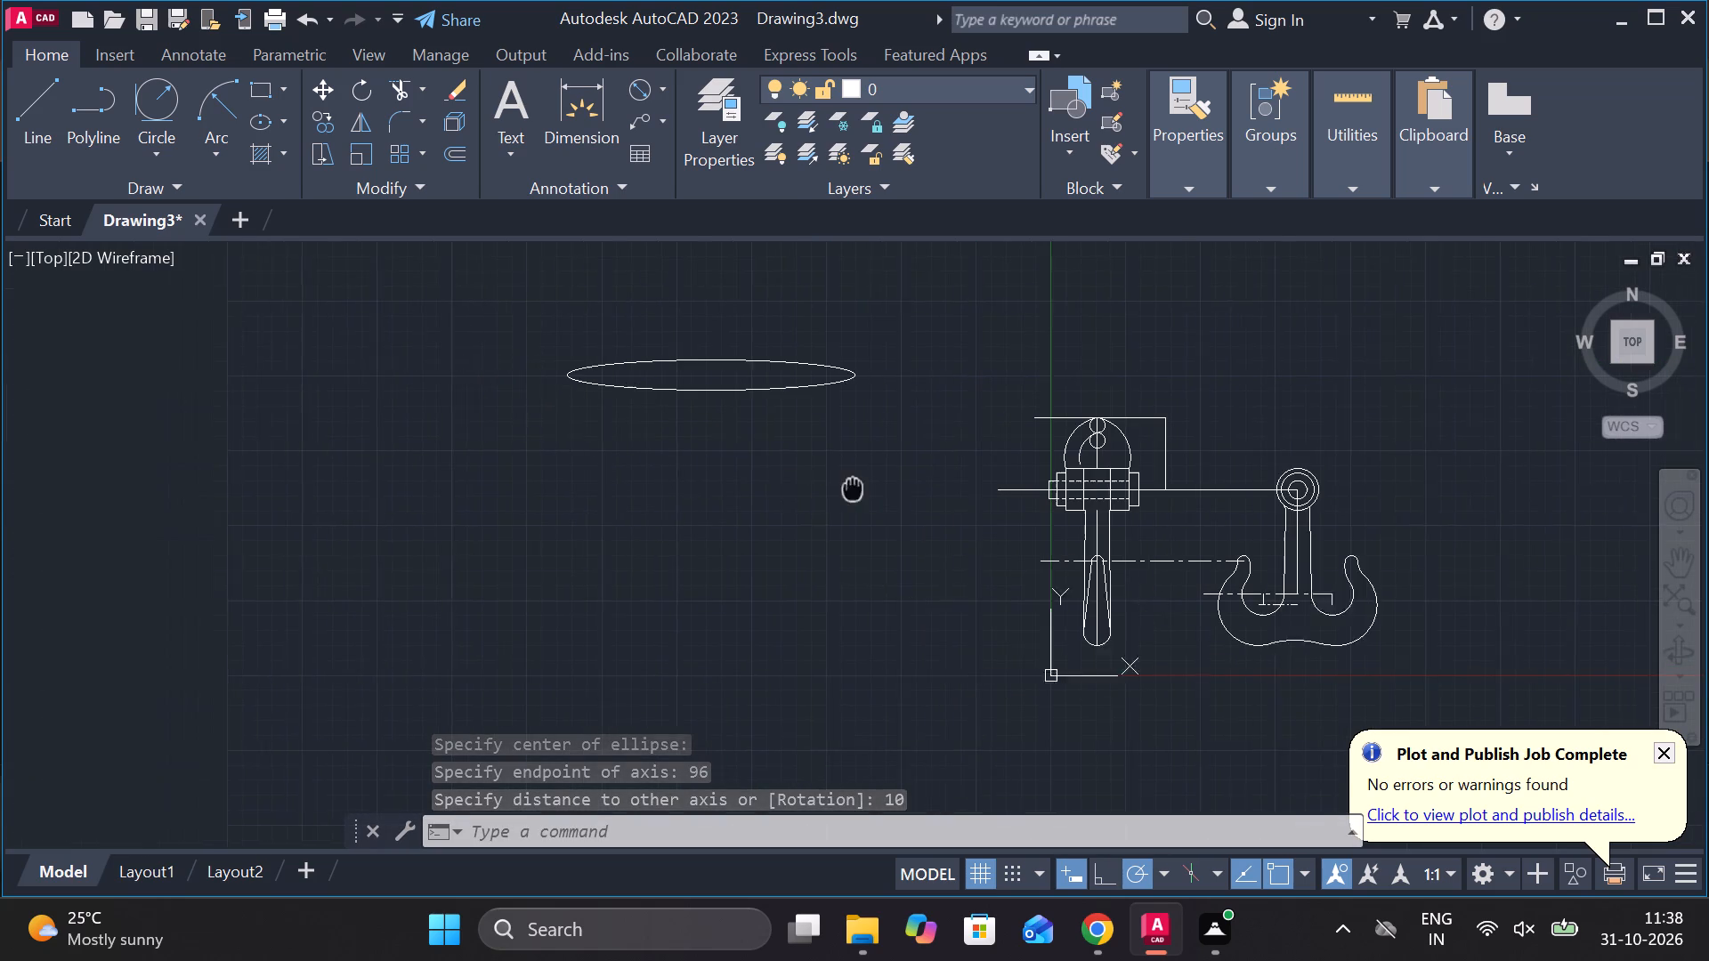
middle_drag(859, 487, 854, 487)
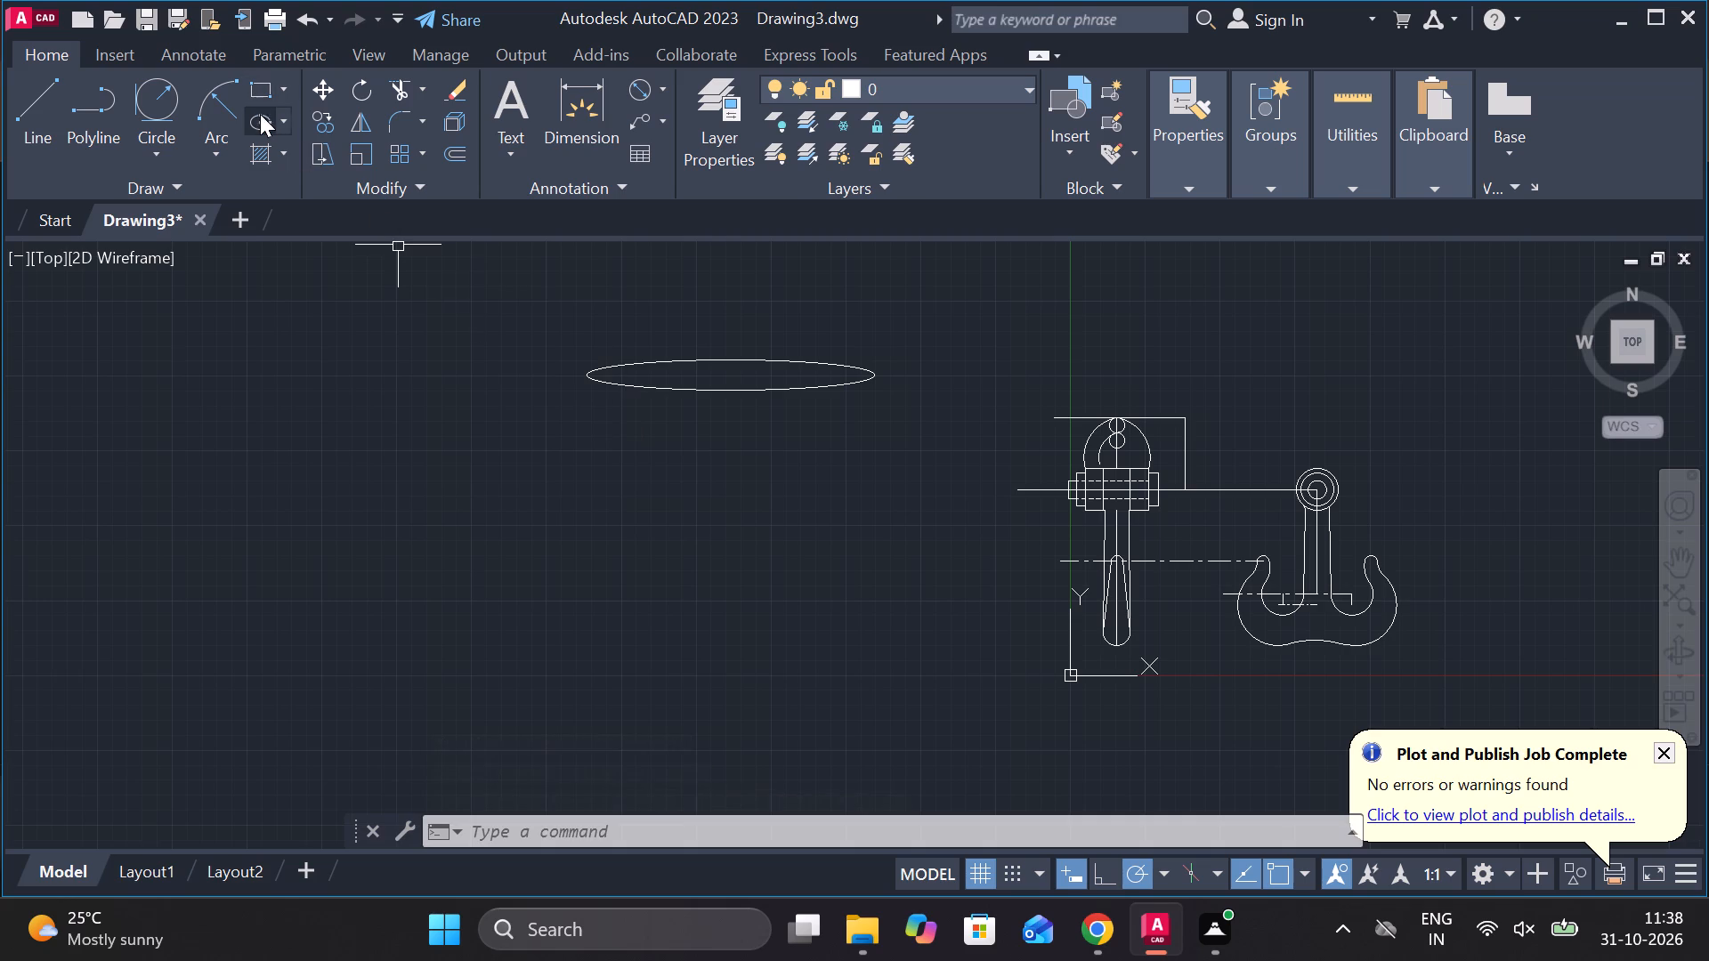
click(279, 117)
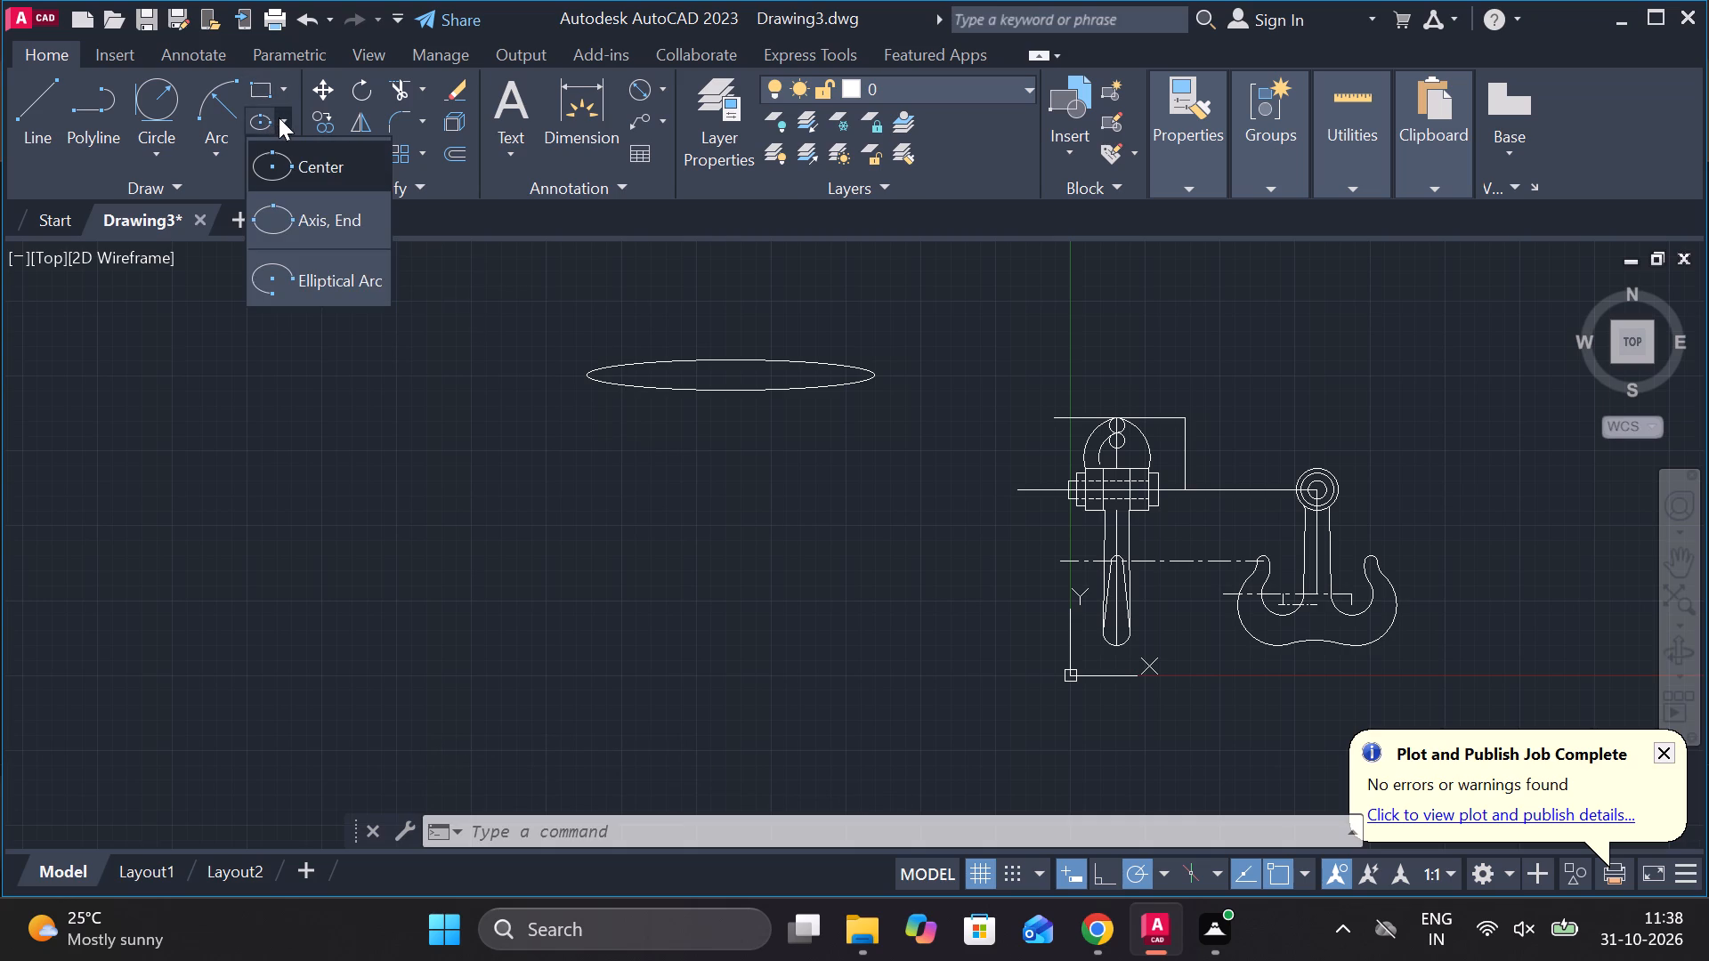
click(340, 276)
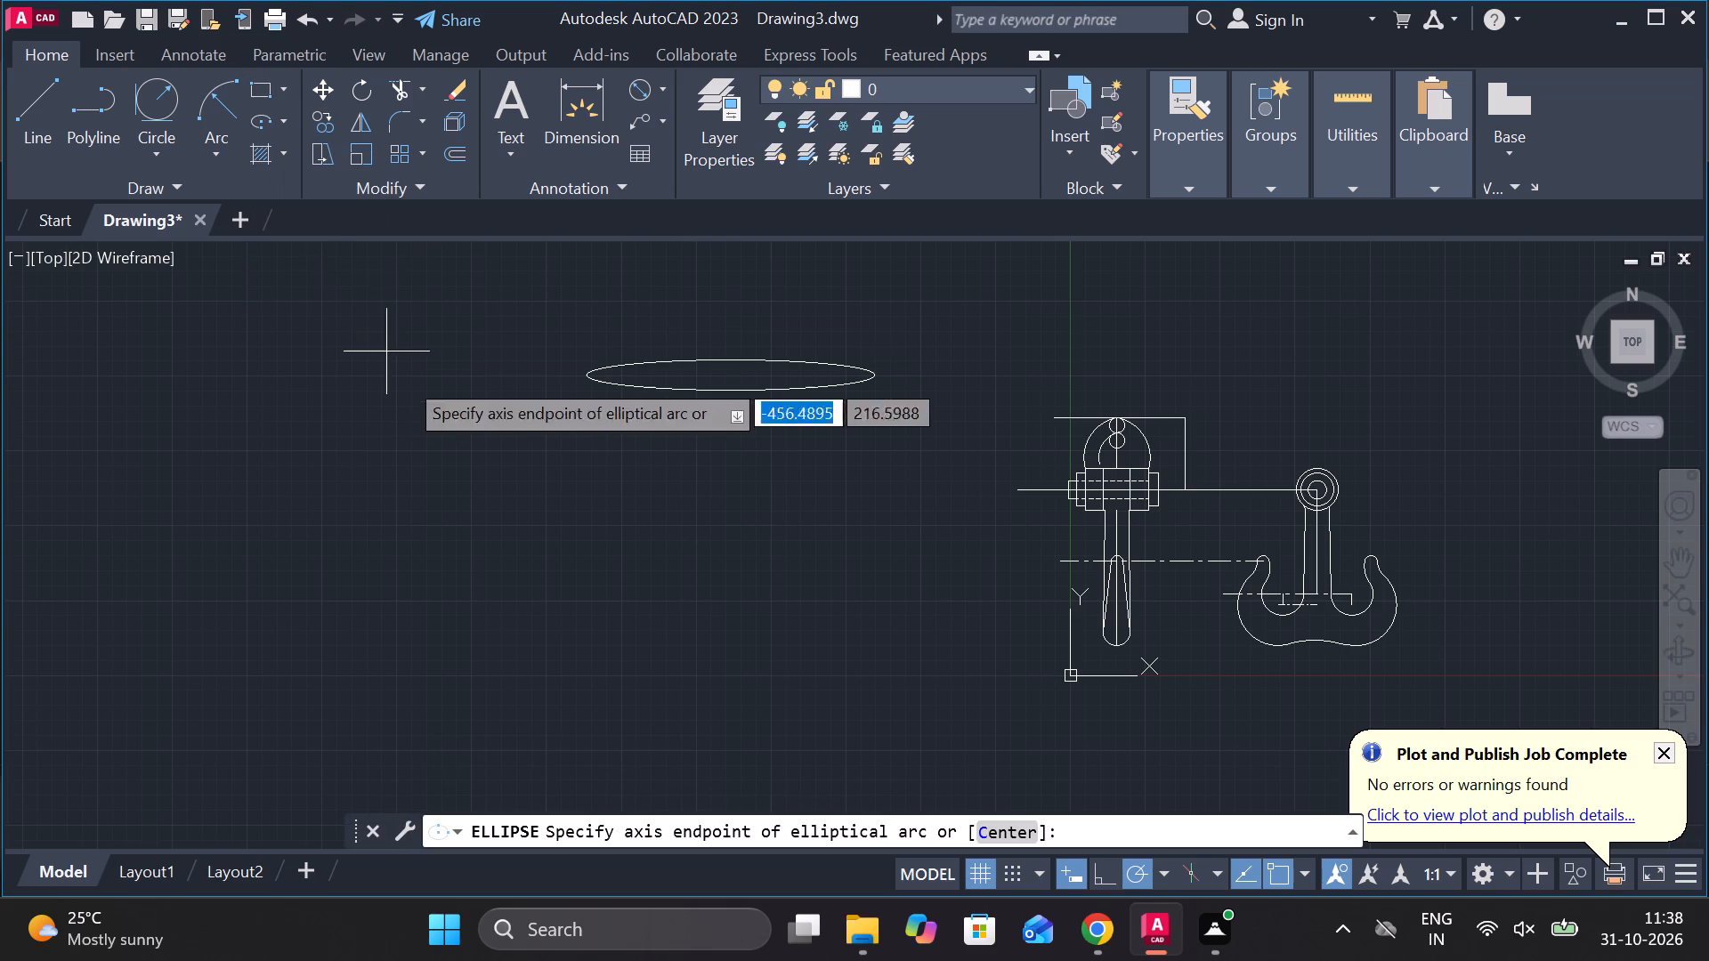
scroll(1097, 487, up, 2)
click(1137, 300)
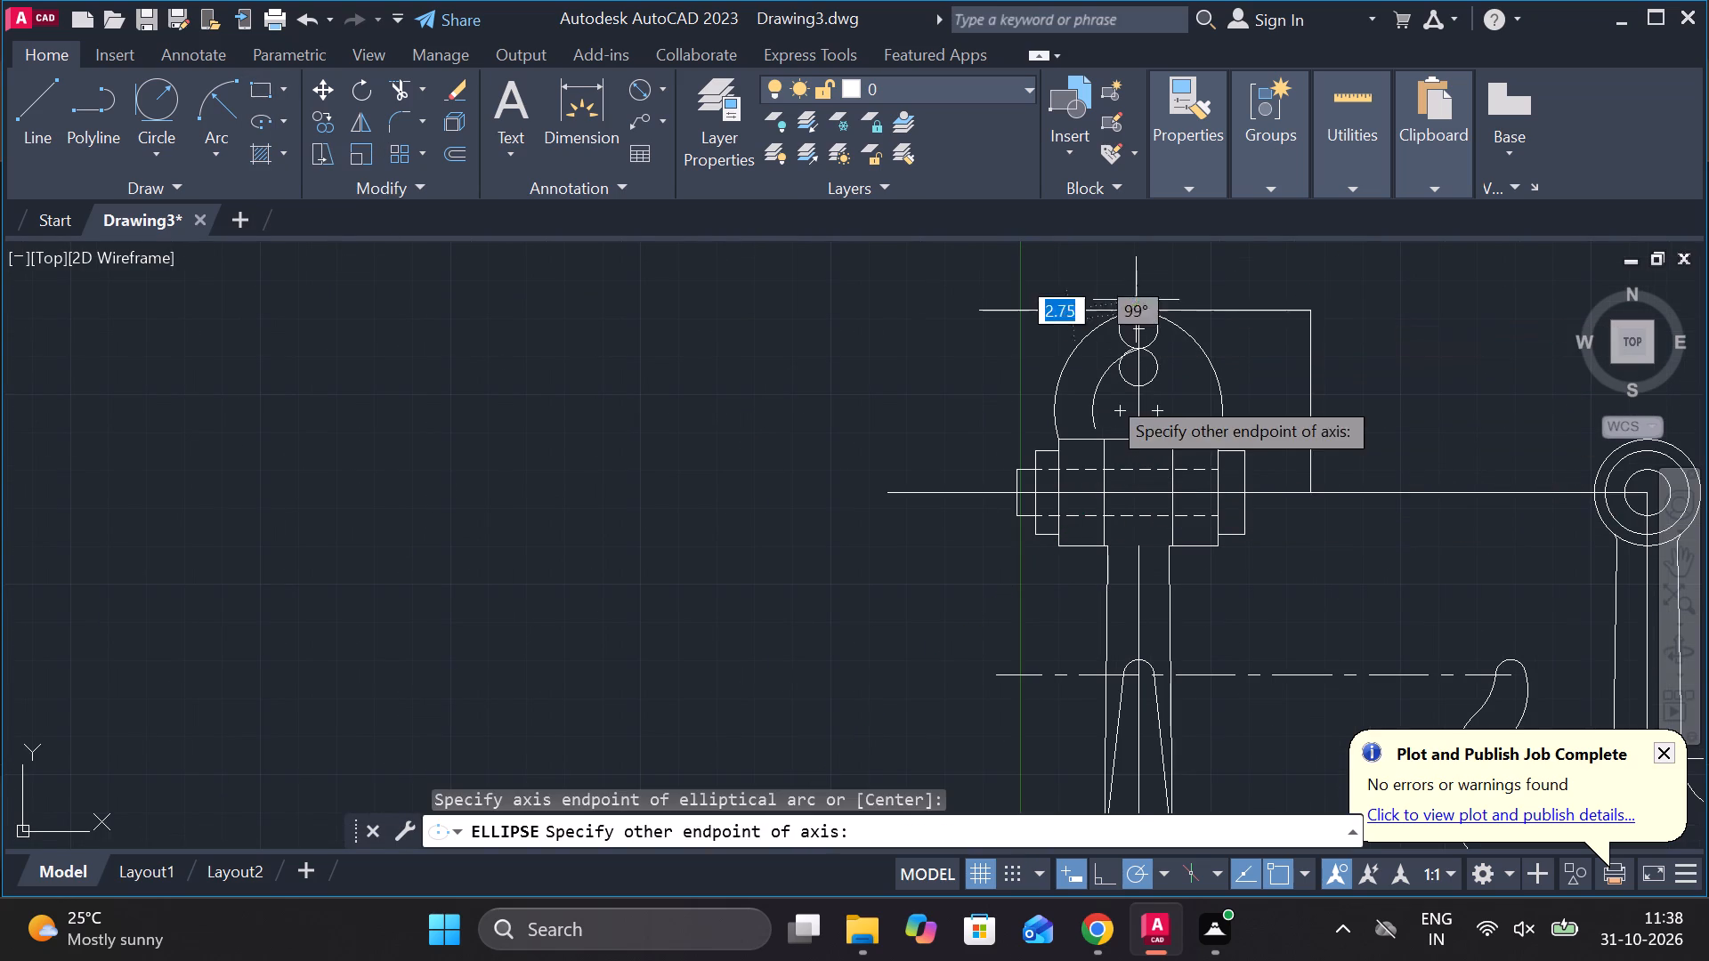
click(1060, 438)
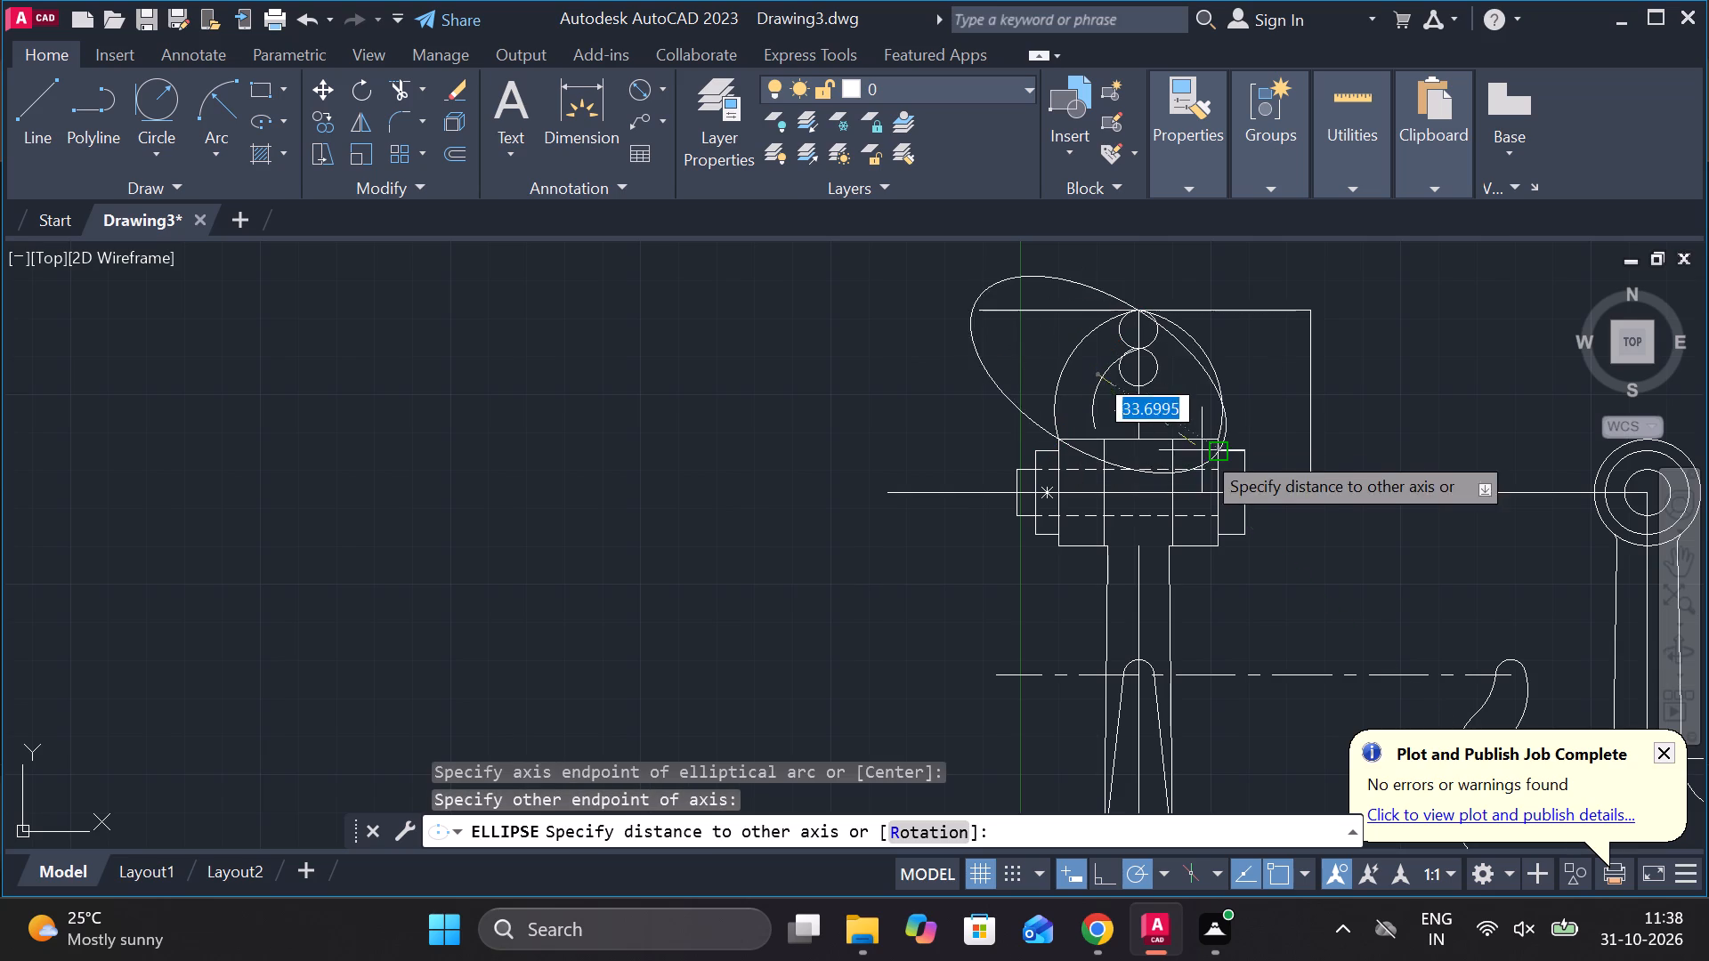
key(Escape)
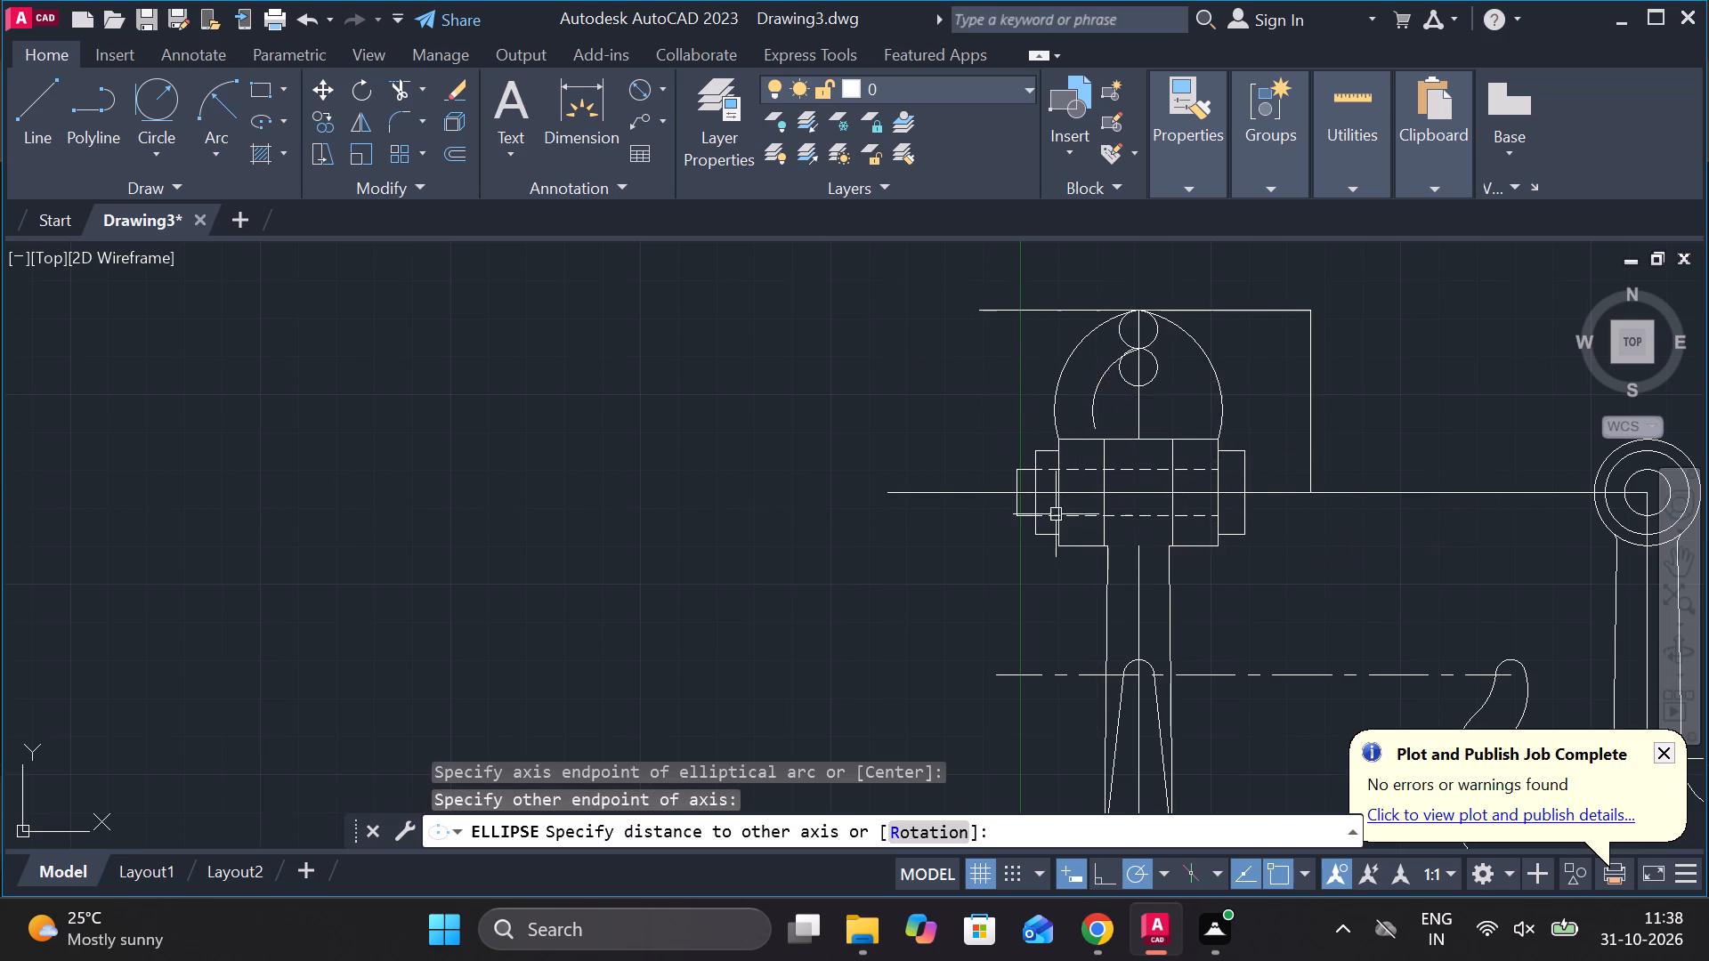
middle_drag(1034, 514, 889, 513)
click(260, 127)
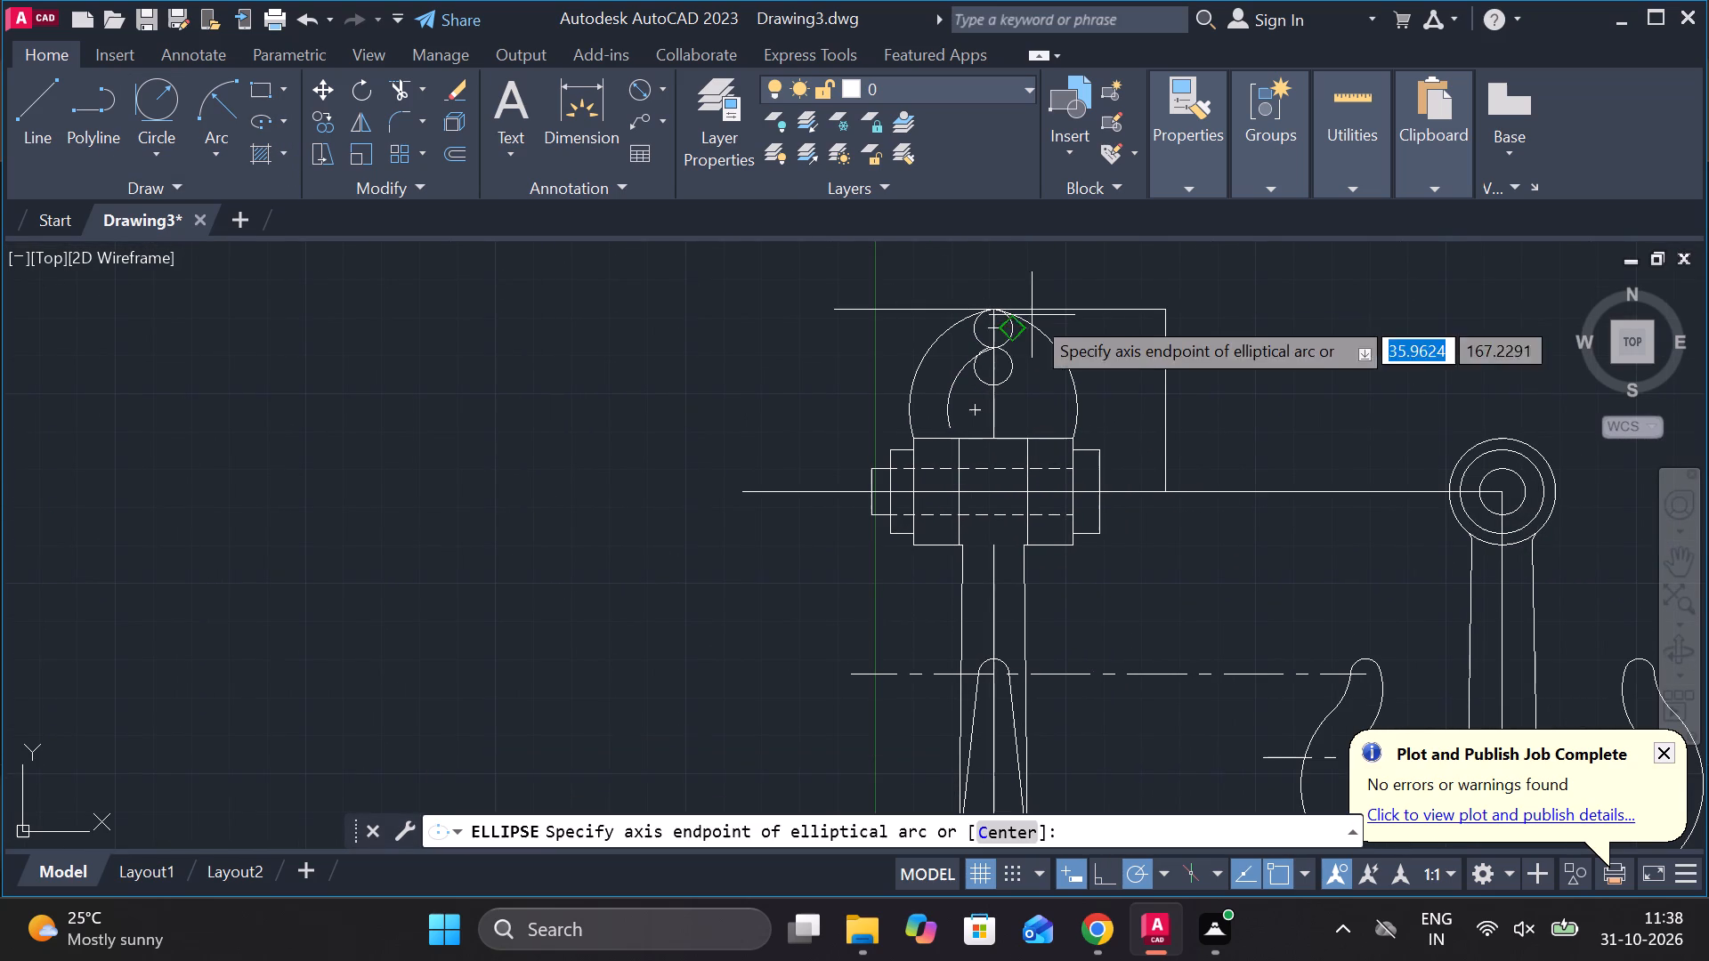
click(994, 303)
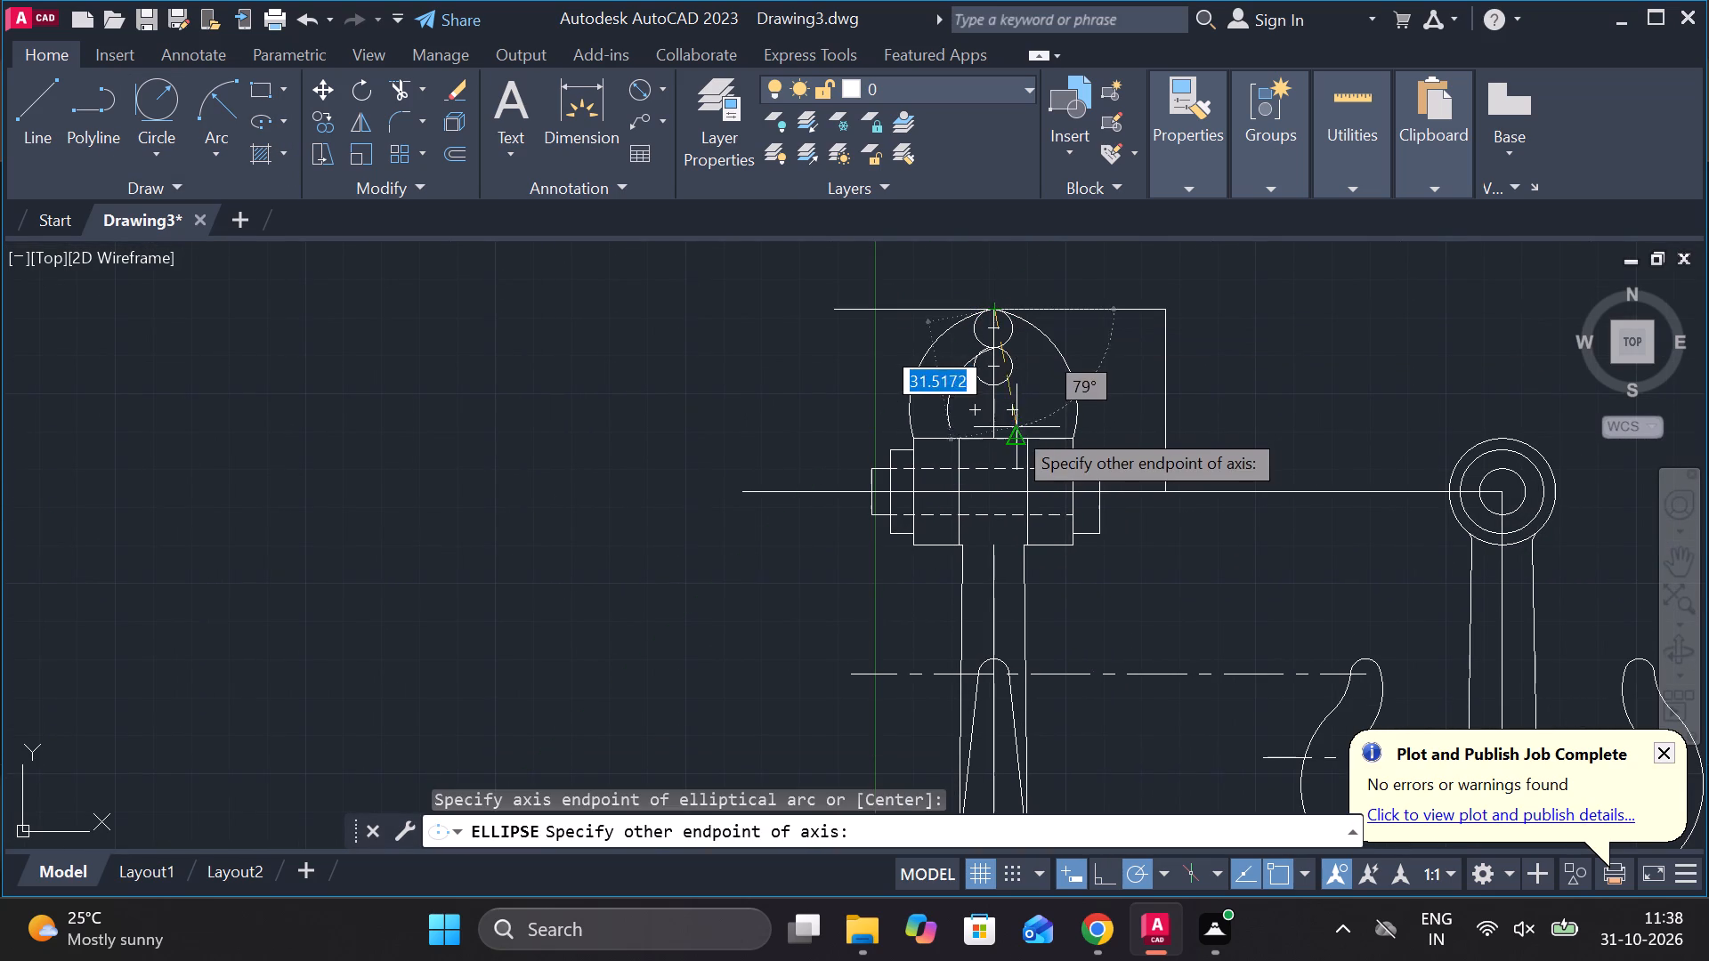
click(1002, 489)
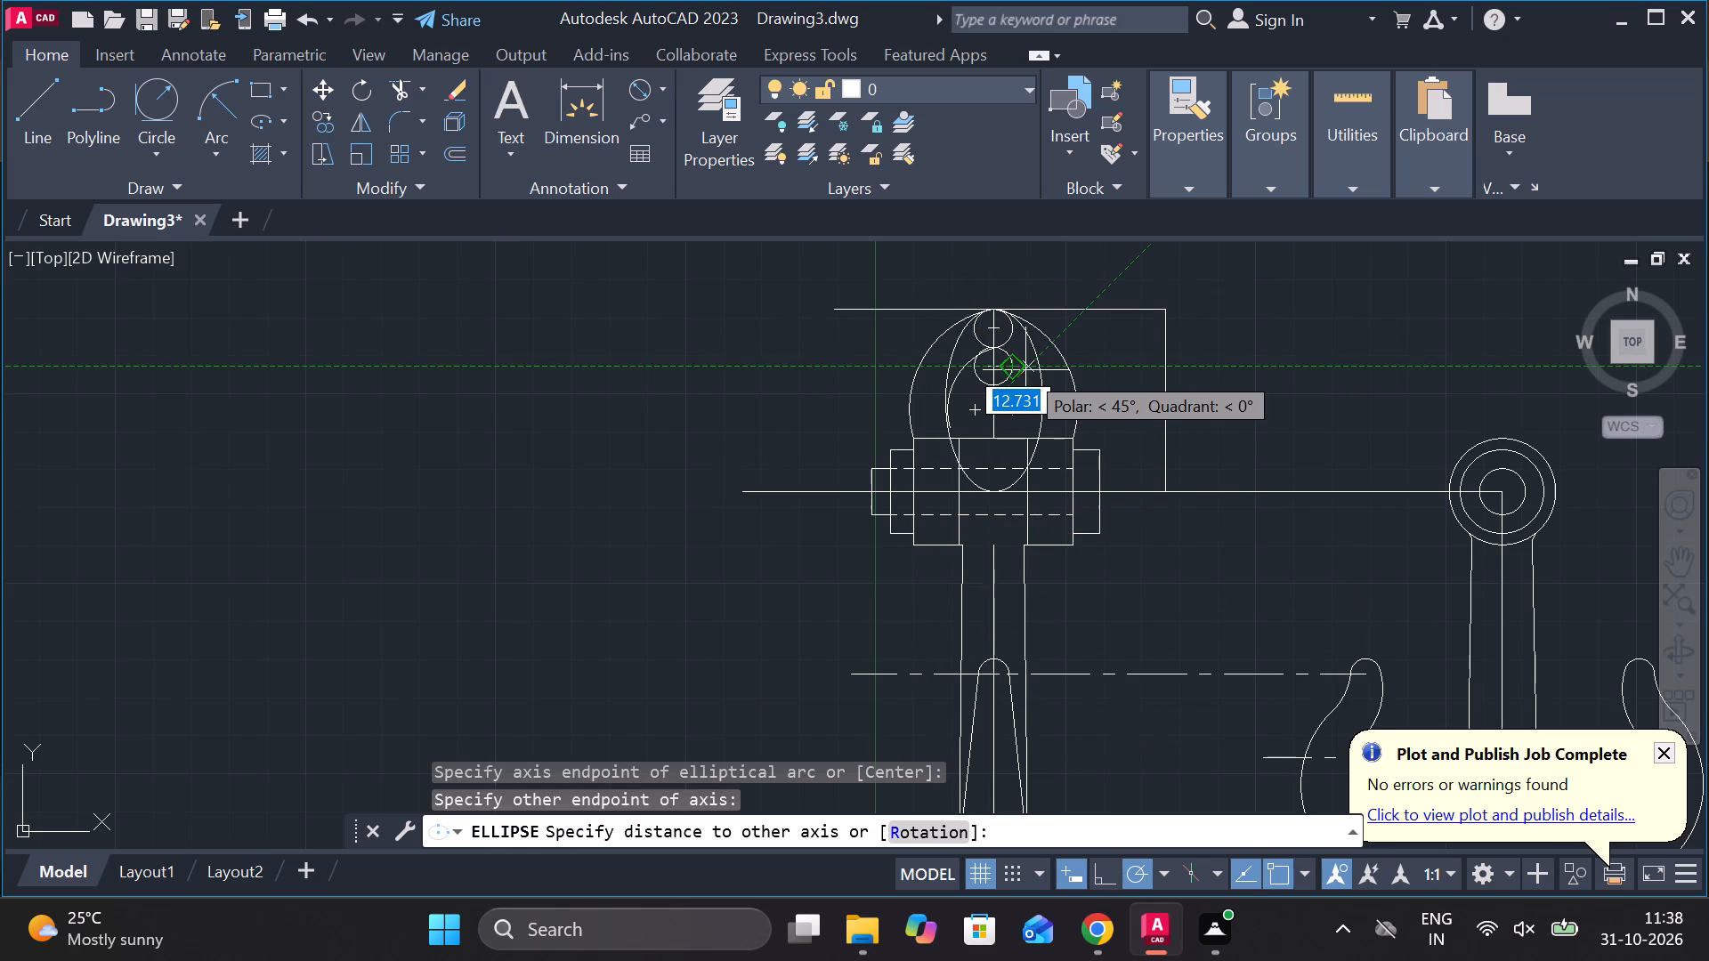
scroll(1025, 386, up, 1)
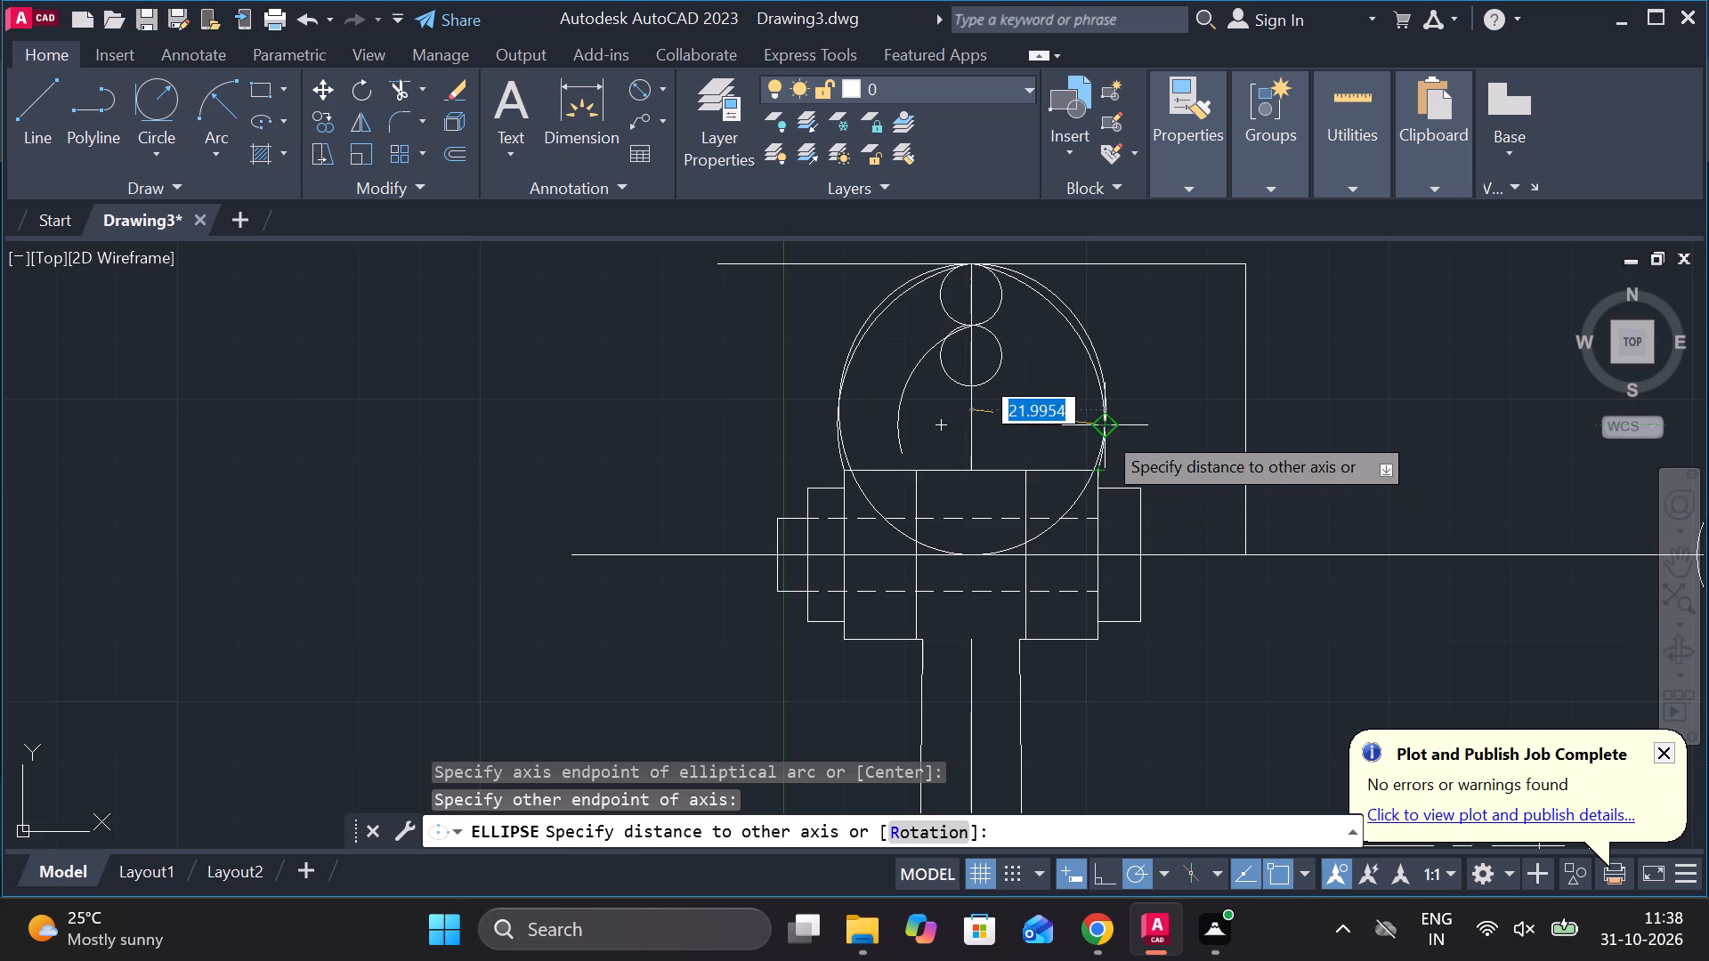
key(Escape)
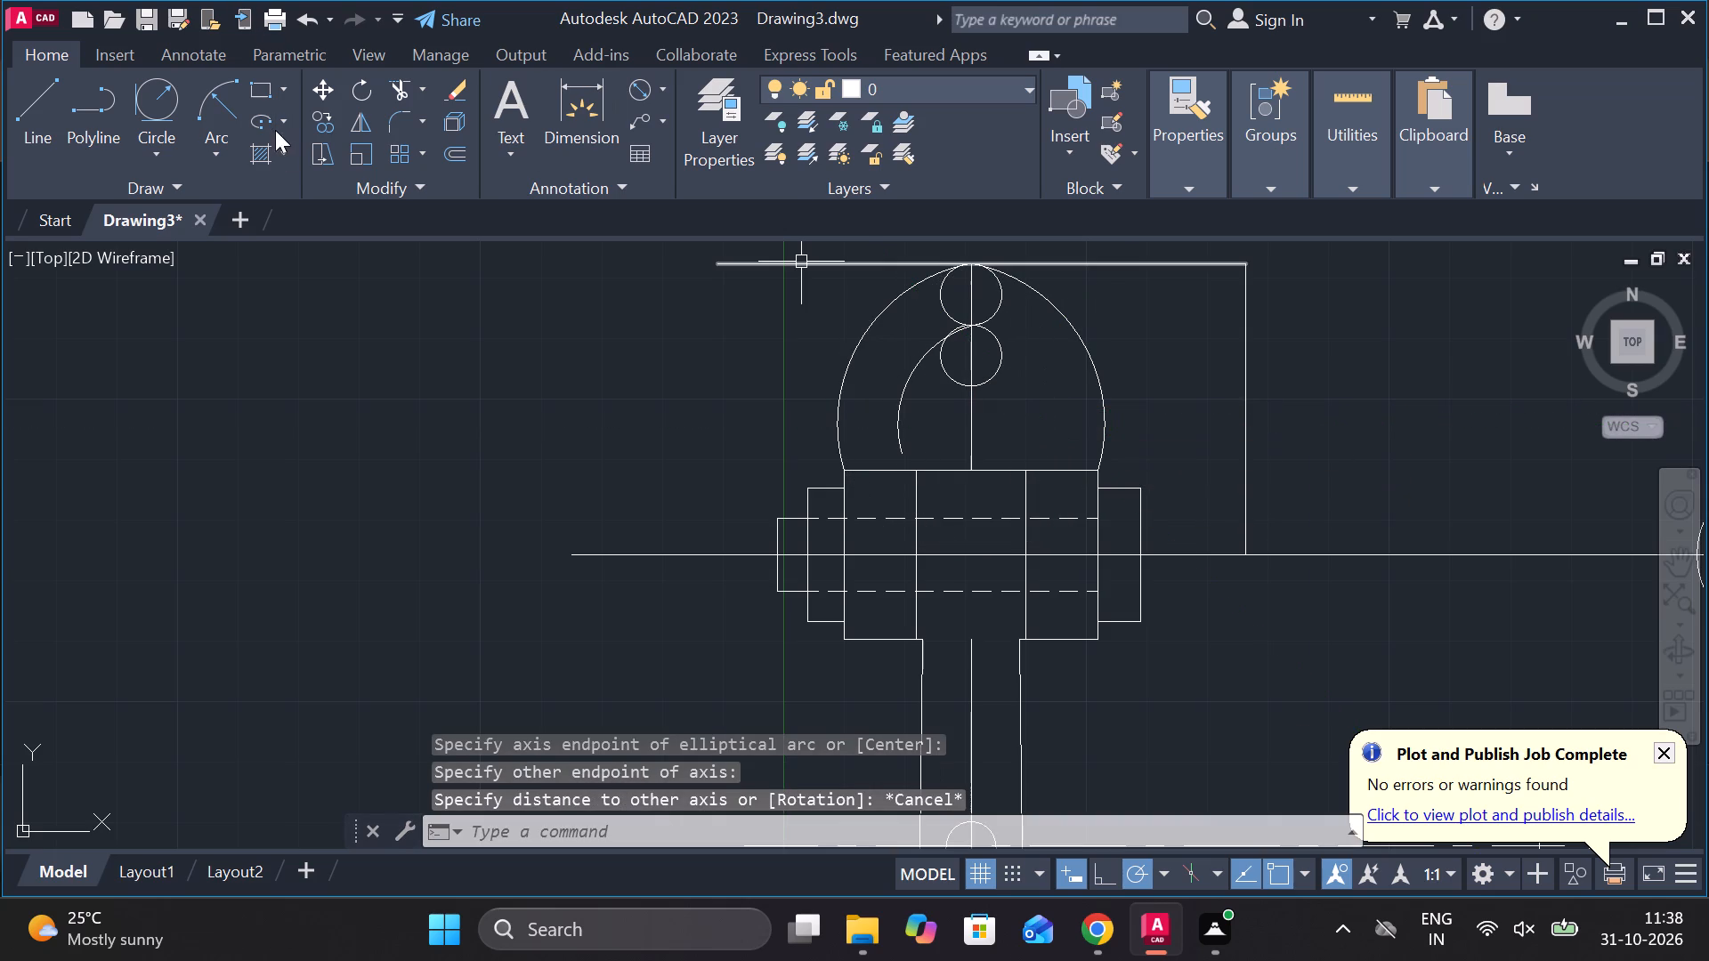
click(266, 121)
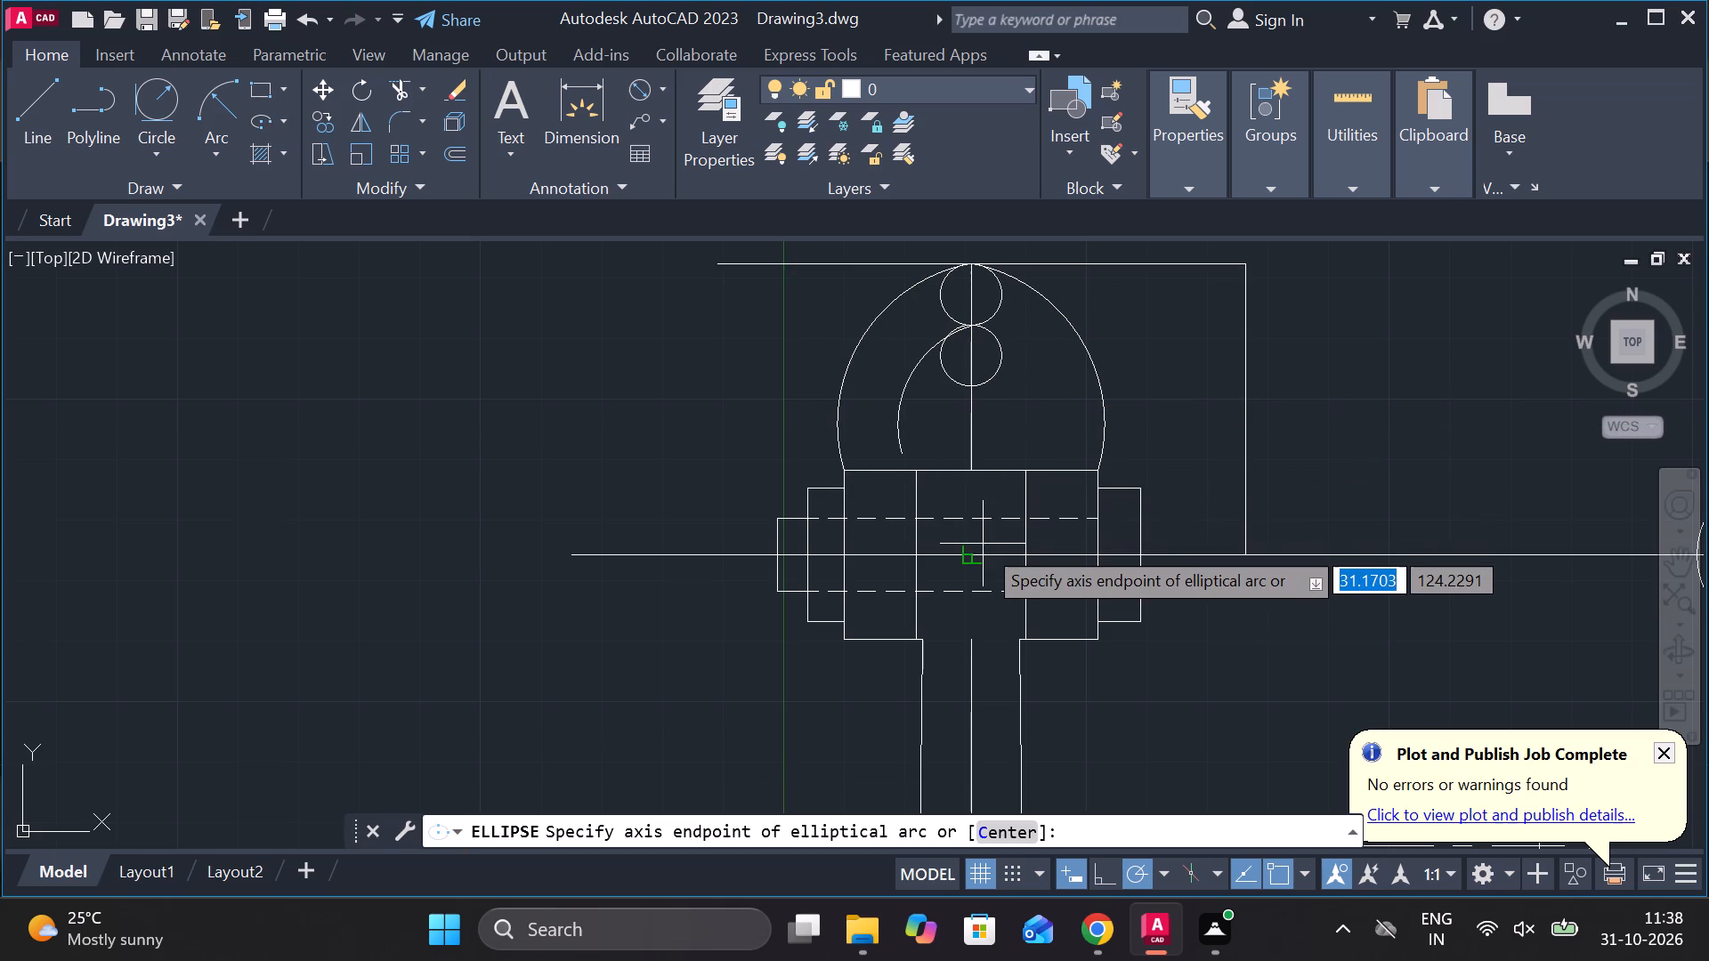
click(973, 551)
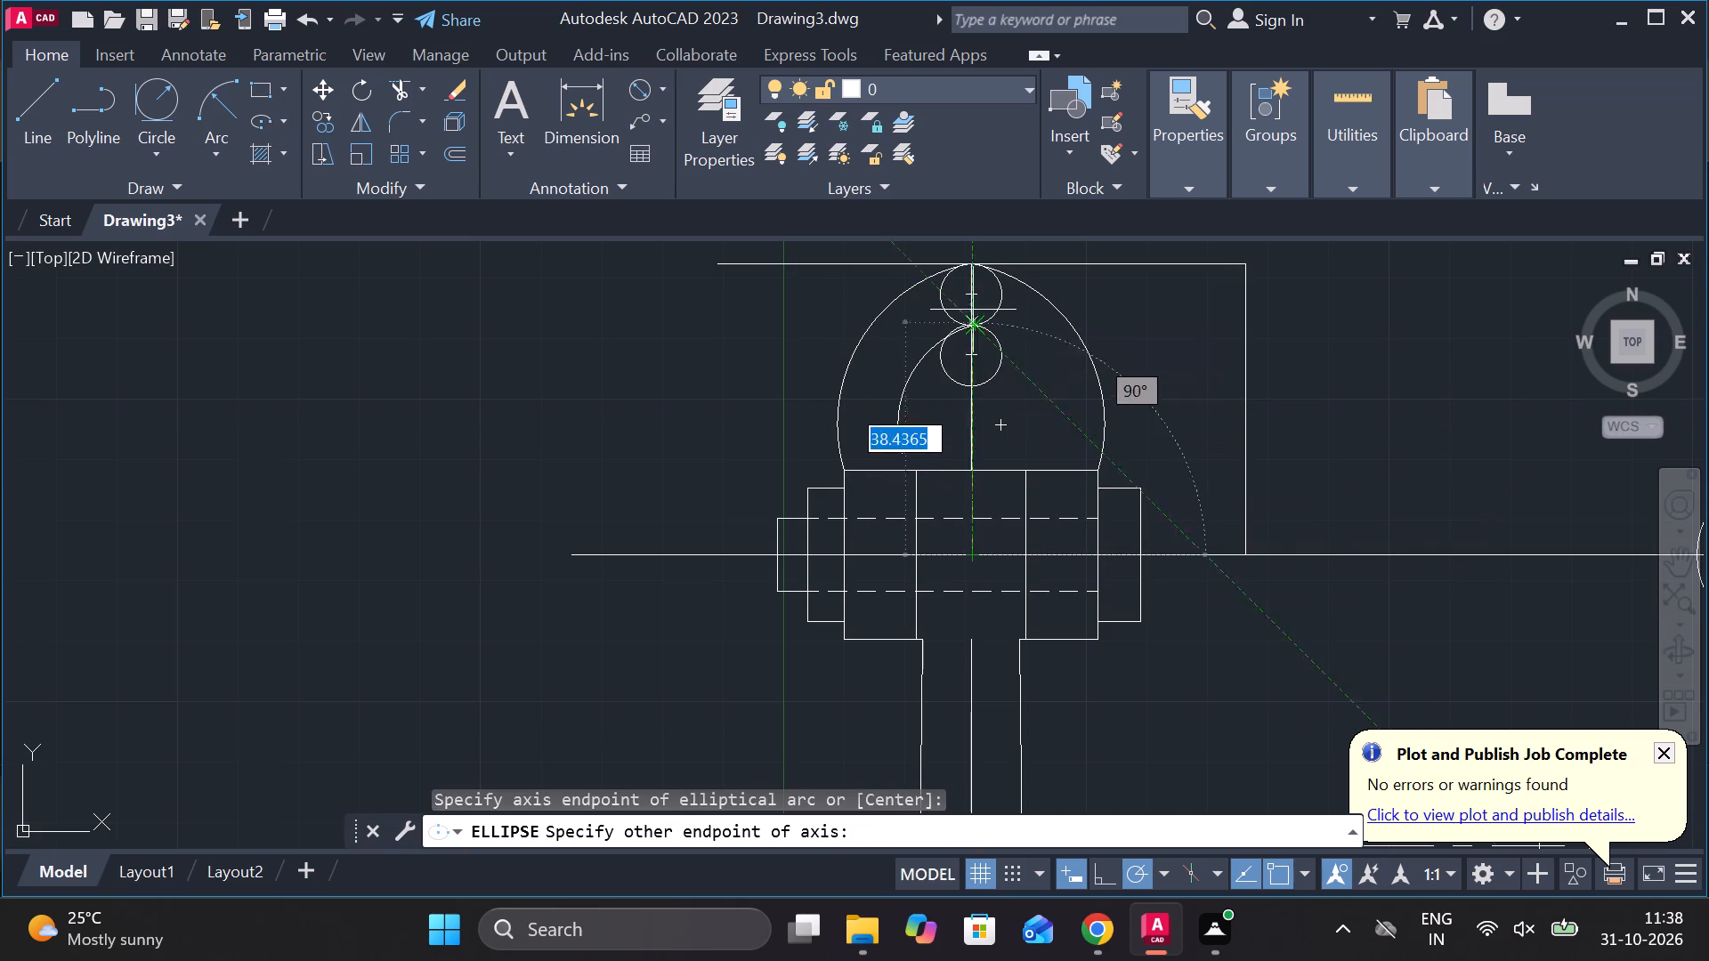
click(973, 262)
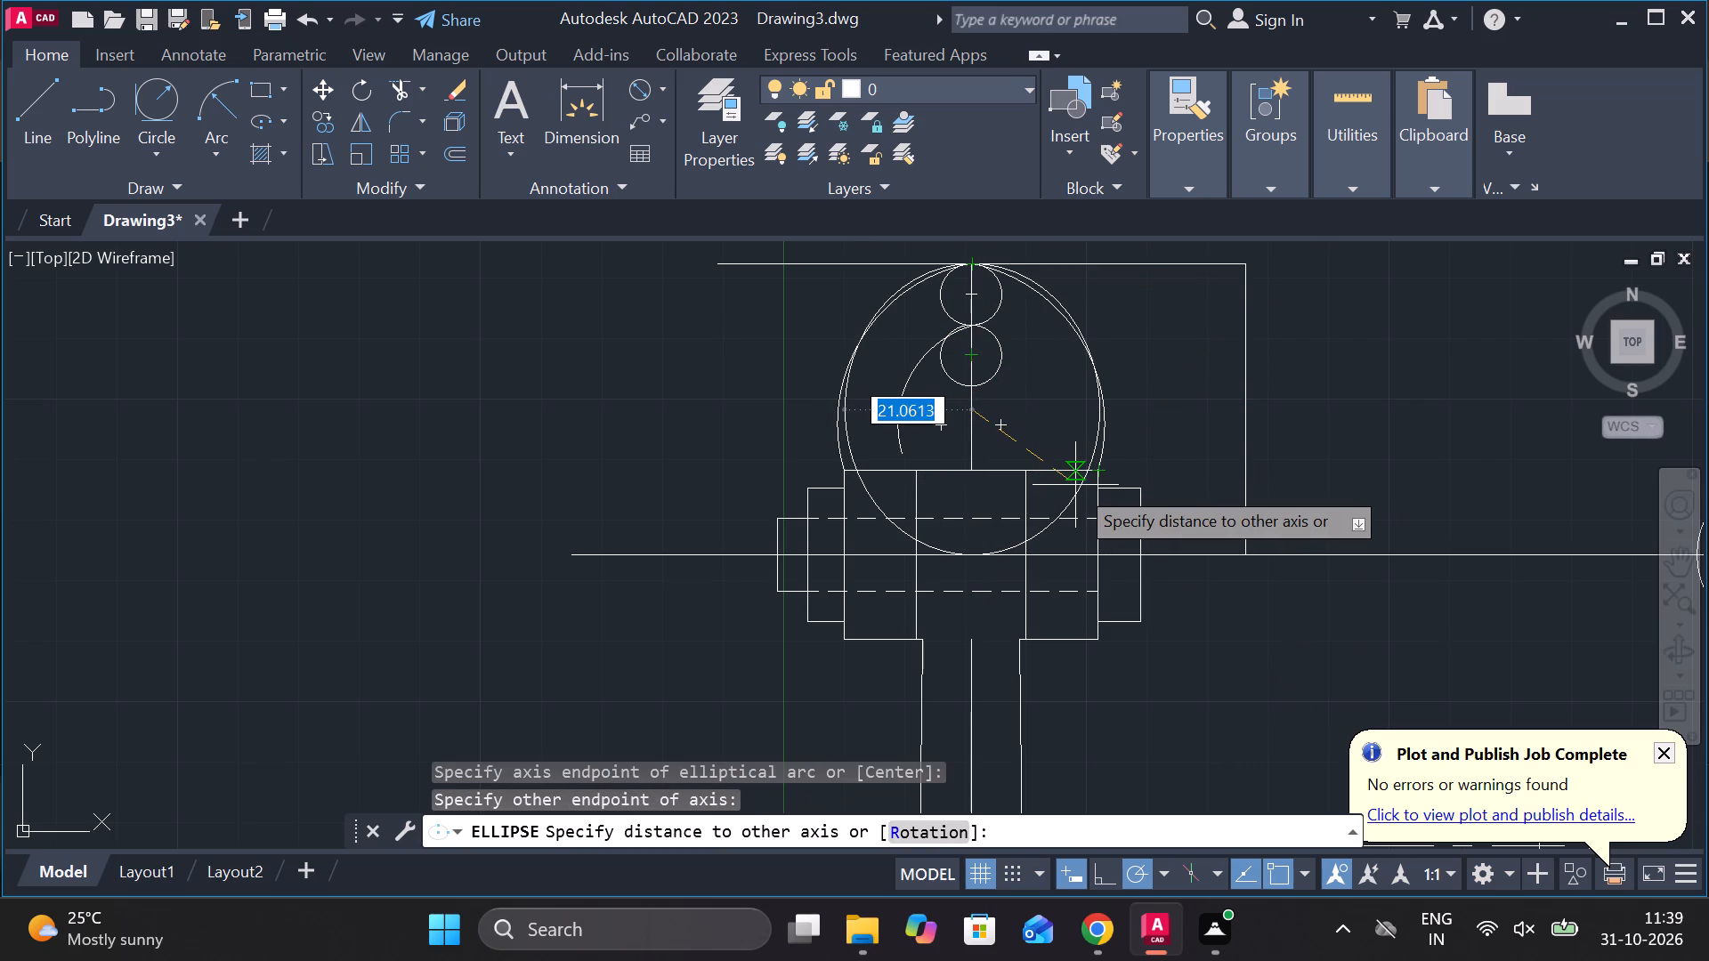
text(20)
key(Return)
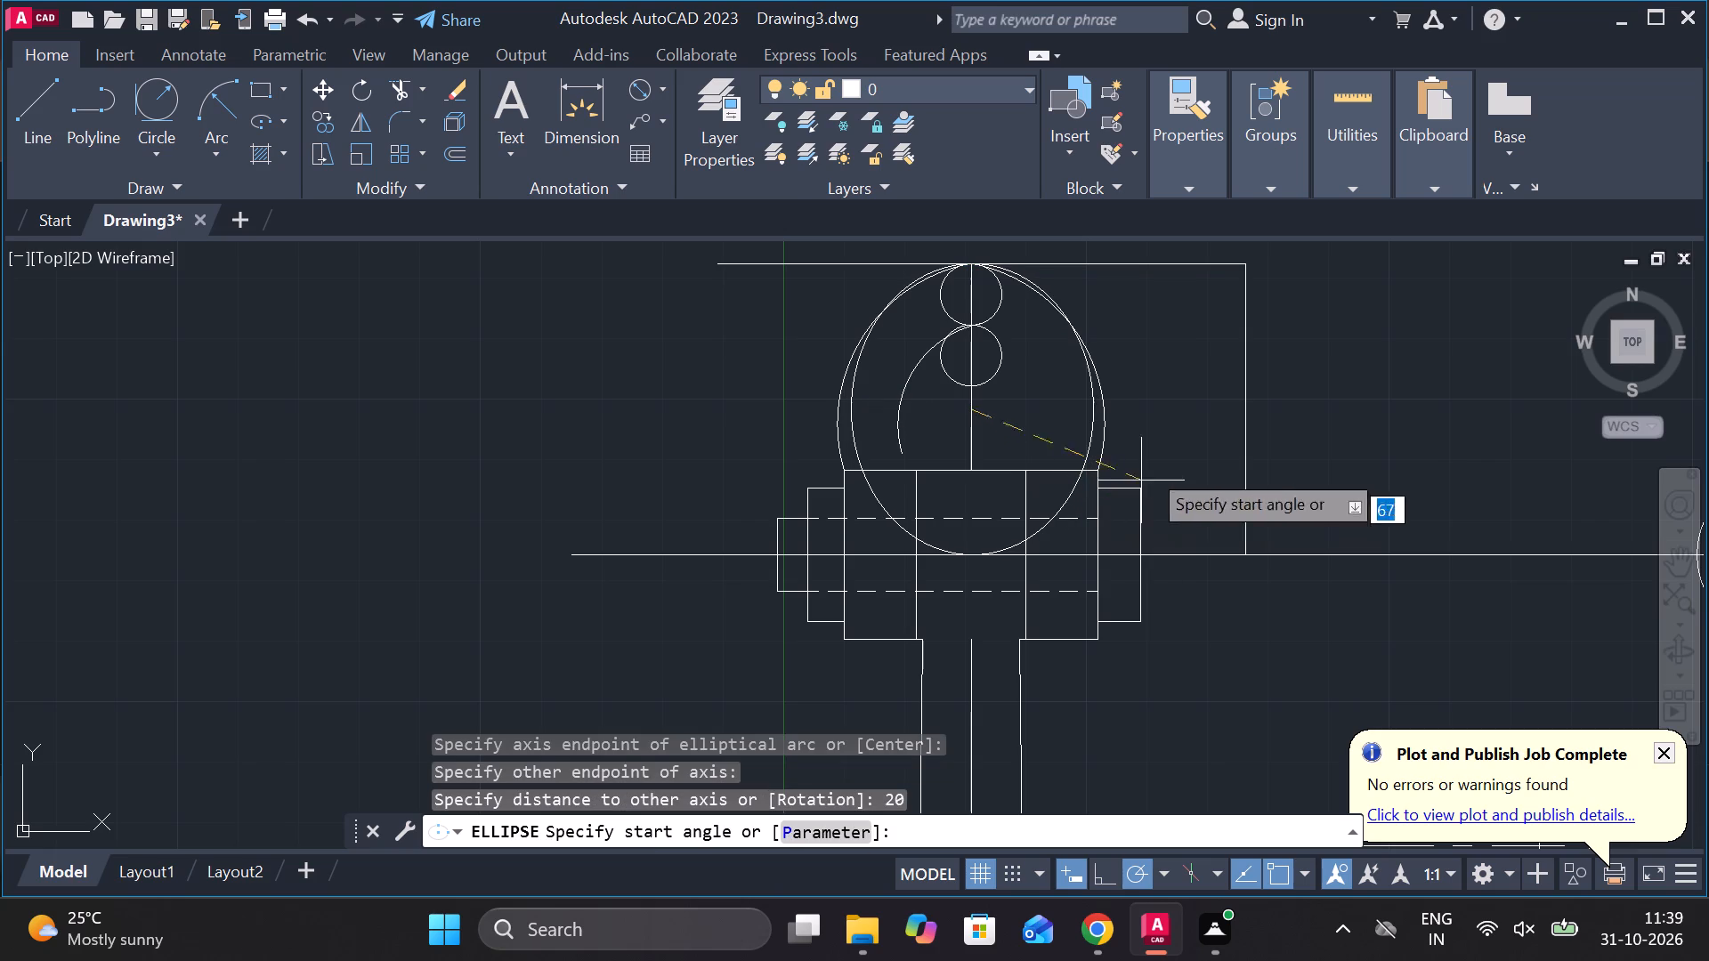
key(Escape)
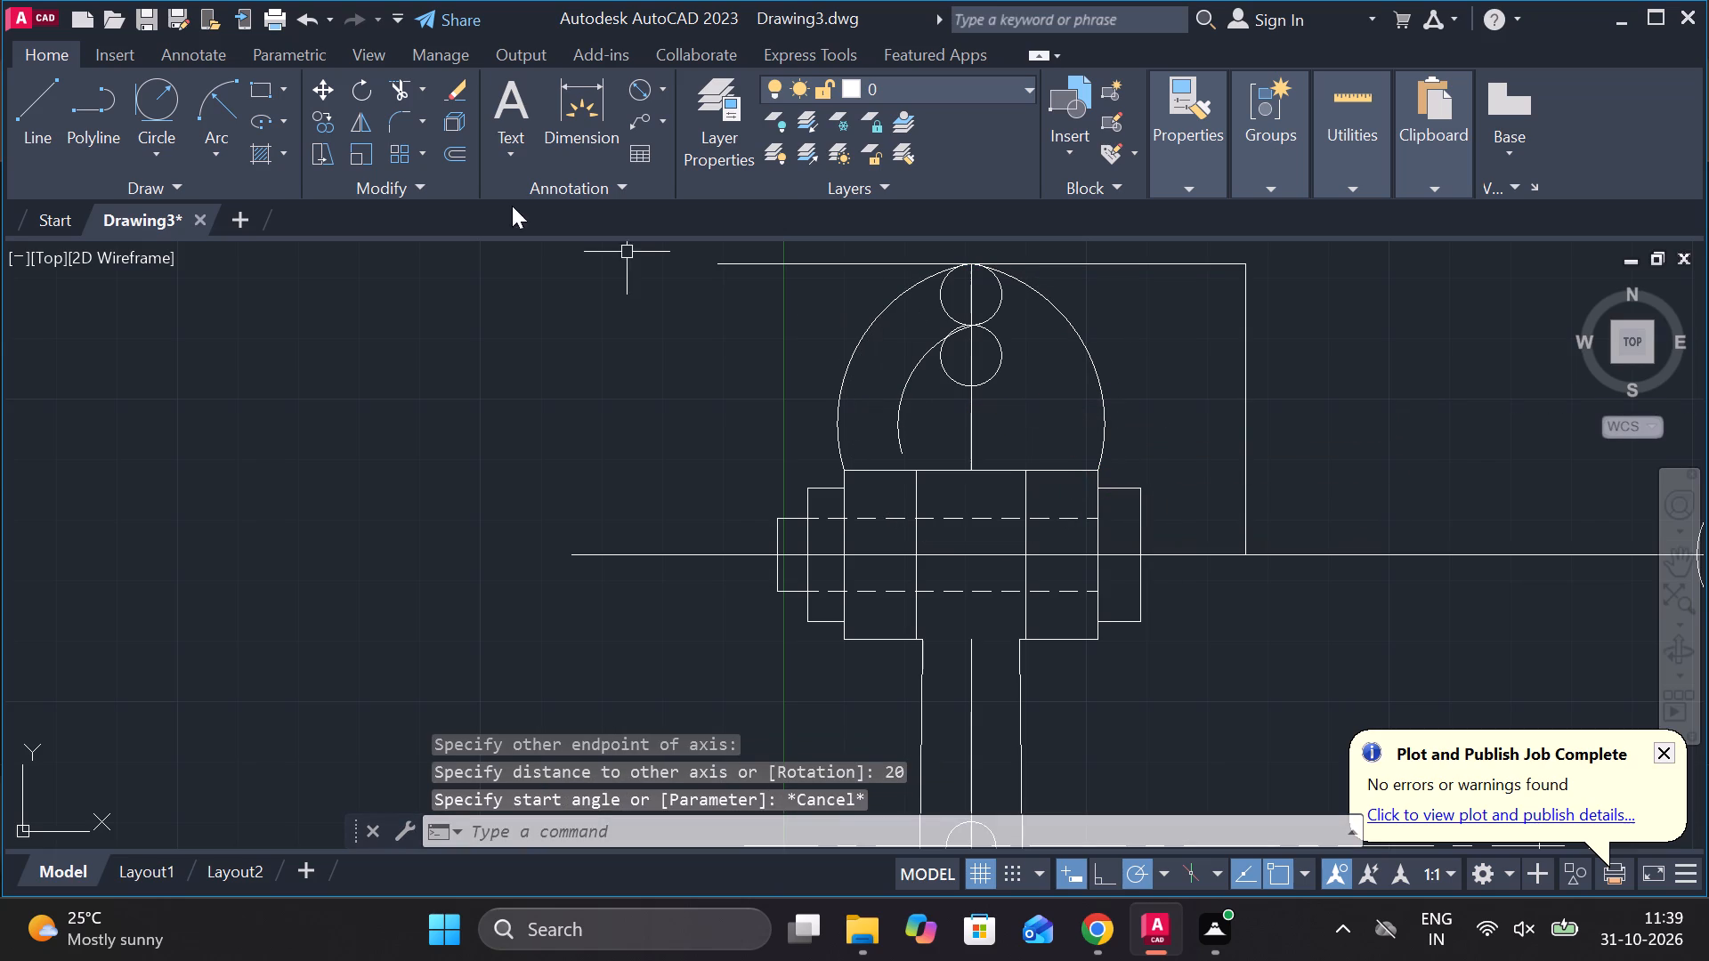
Erase the two outer arcs and the inner left arc of the side view's arched top.
click(1095, 371)
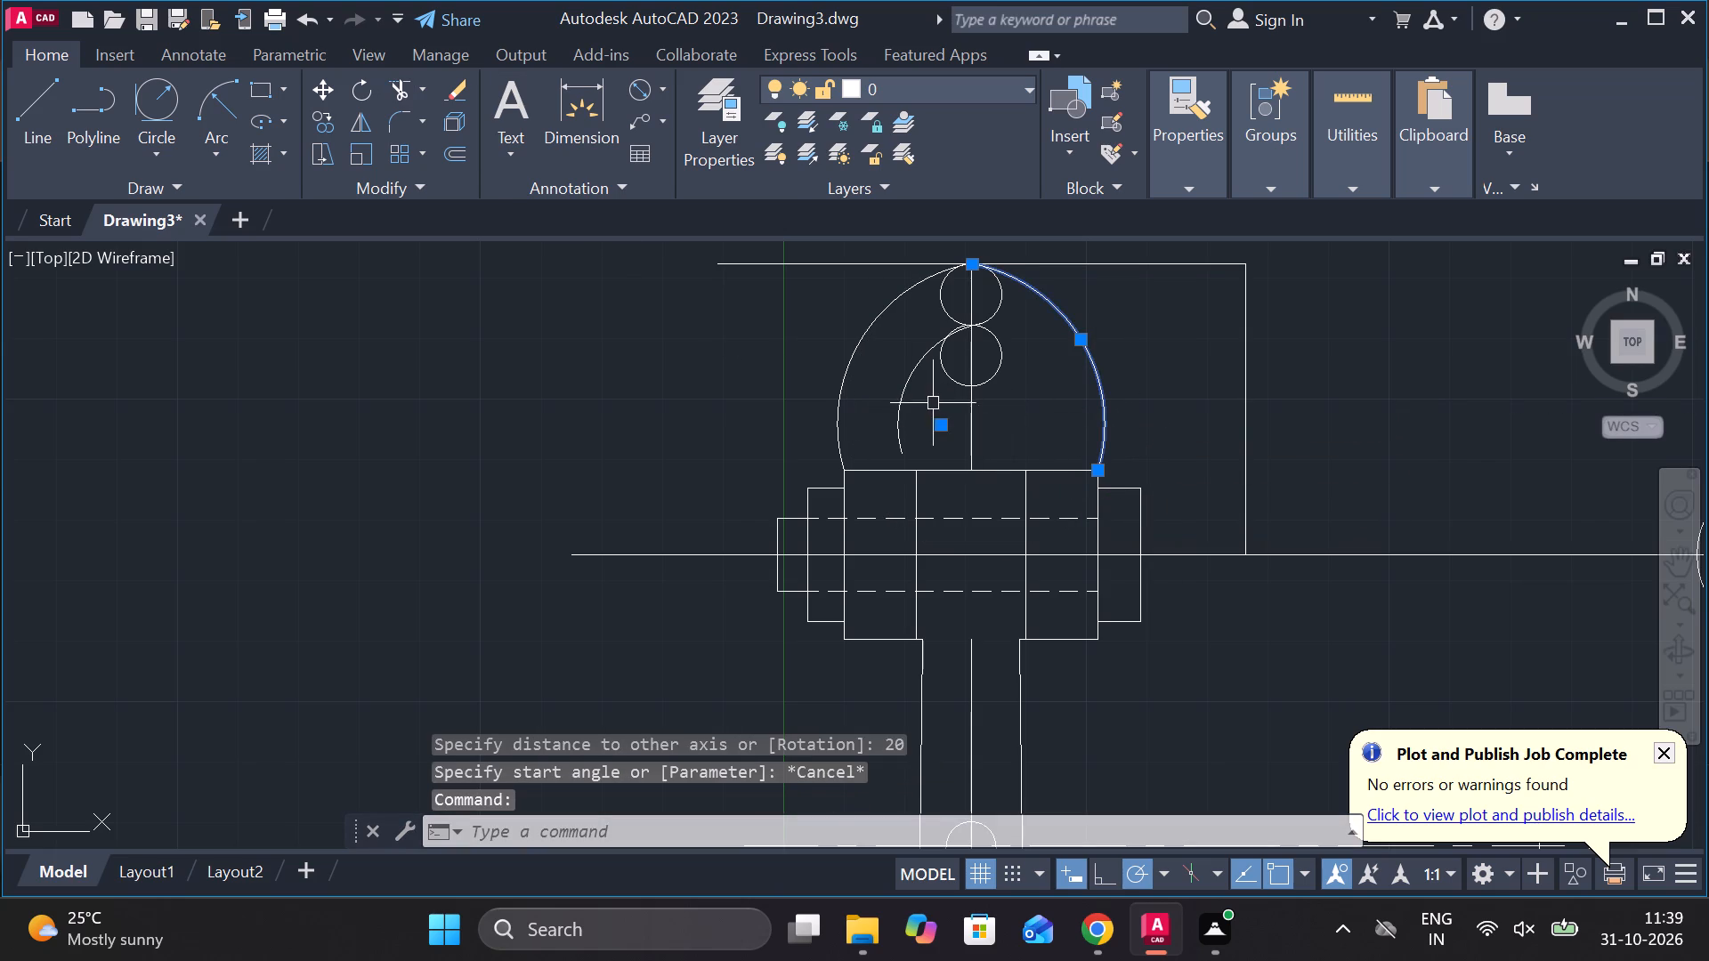
click(910, 380)
click(846, 366)
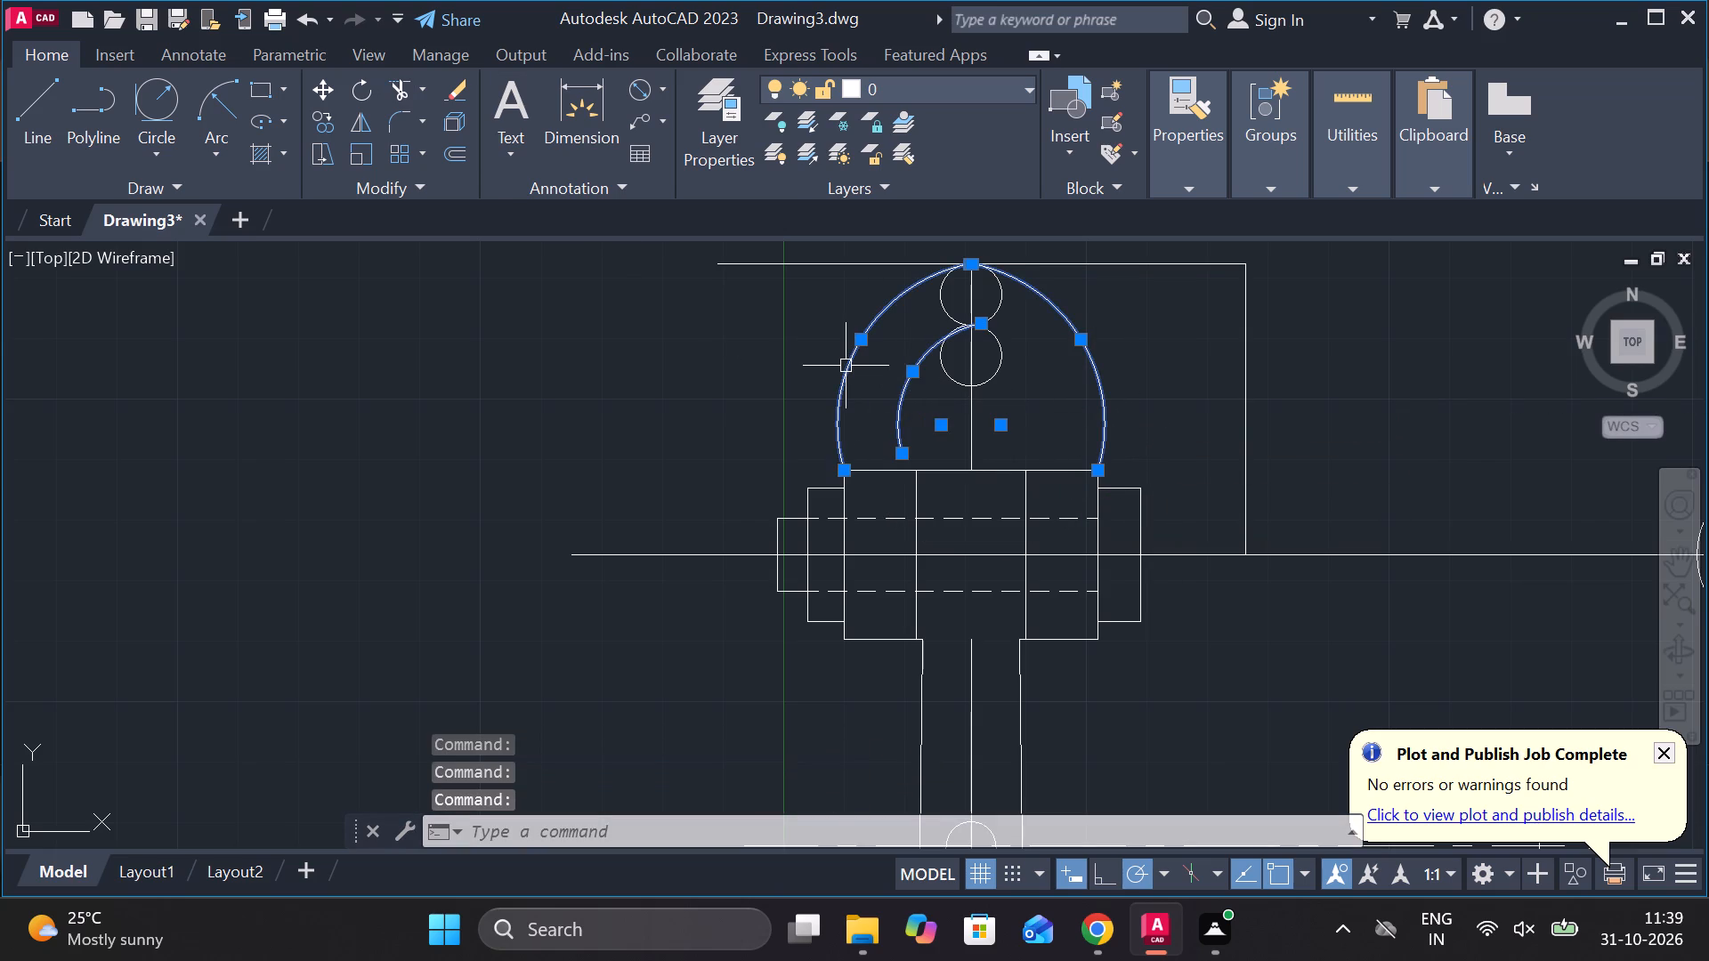
text(e)
key(space)
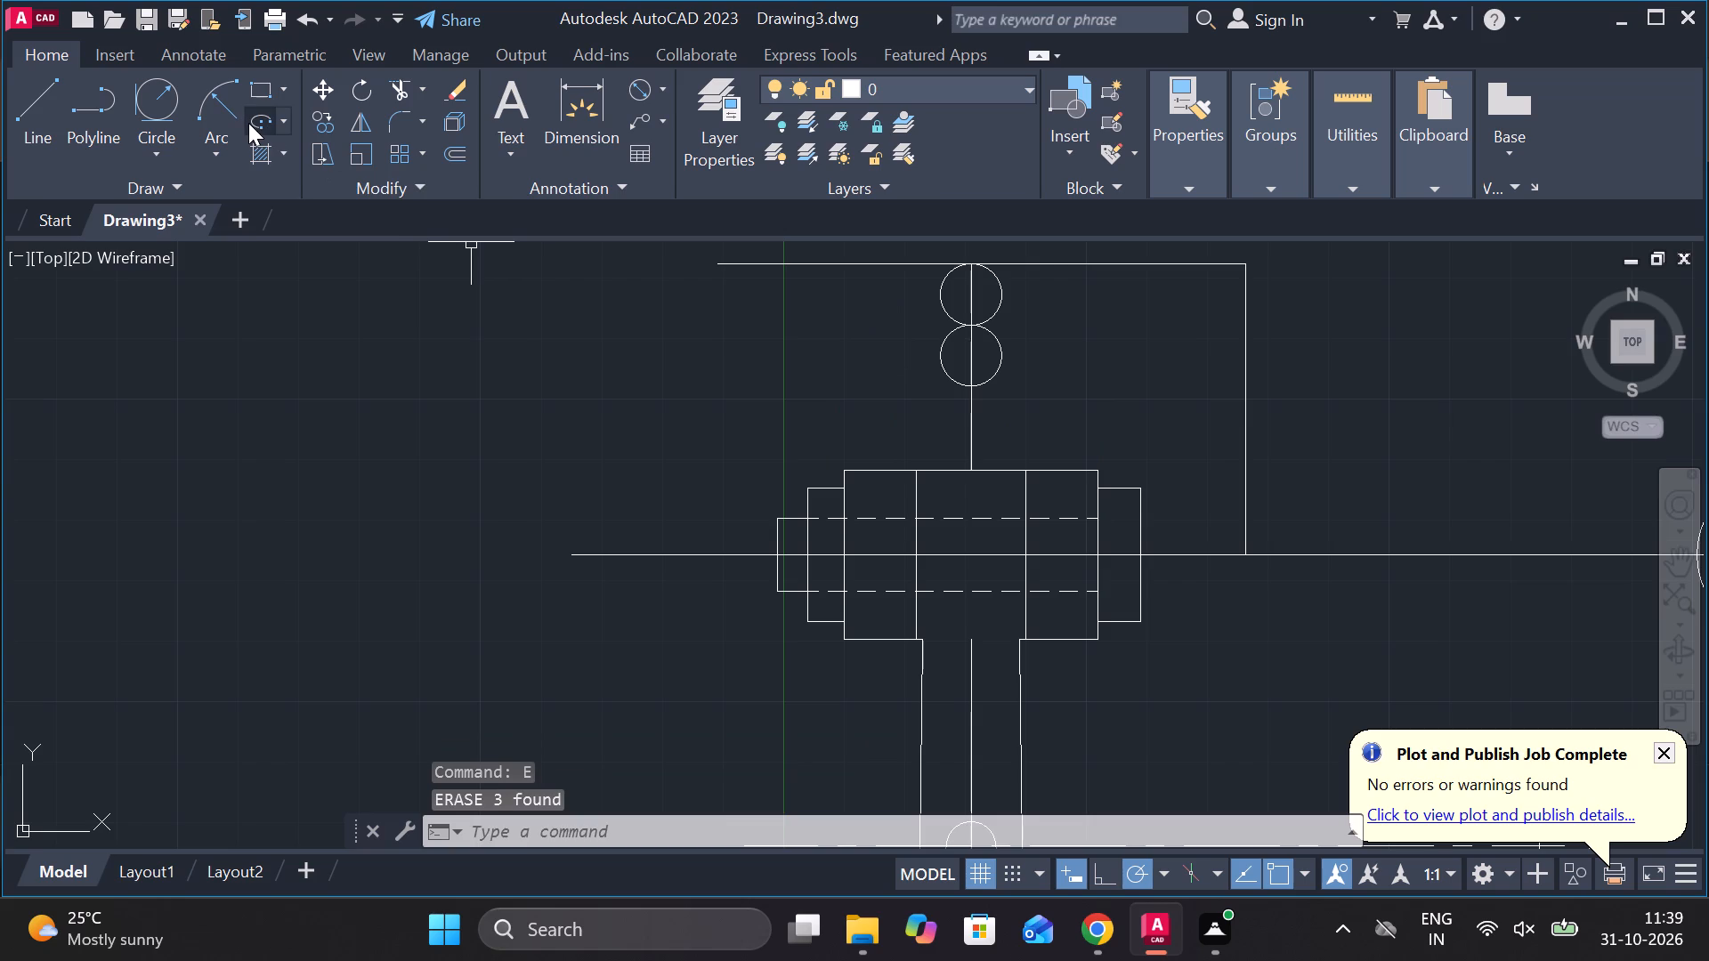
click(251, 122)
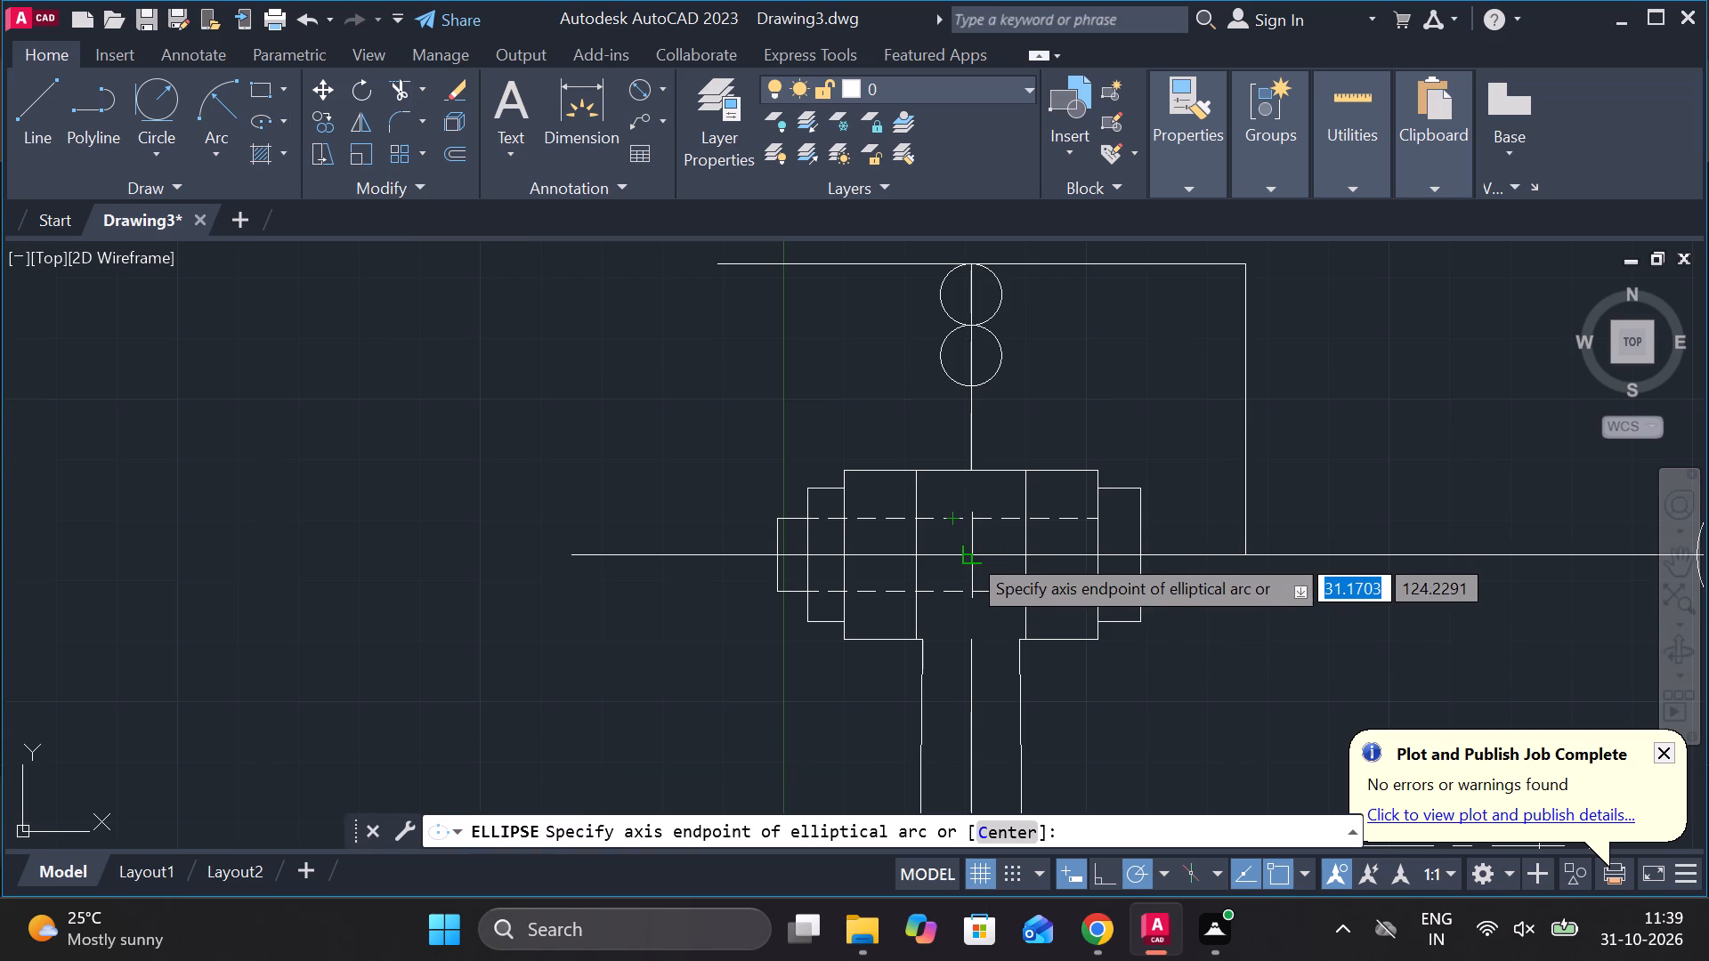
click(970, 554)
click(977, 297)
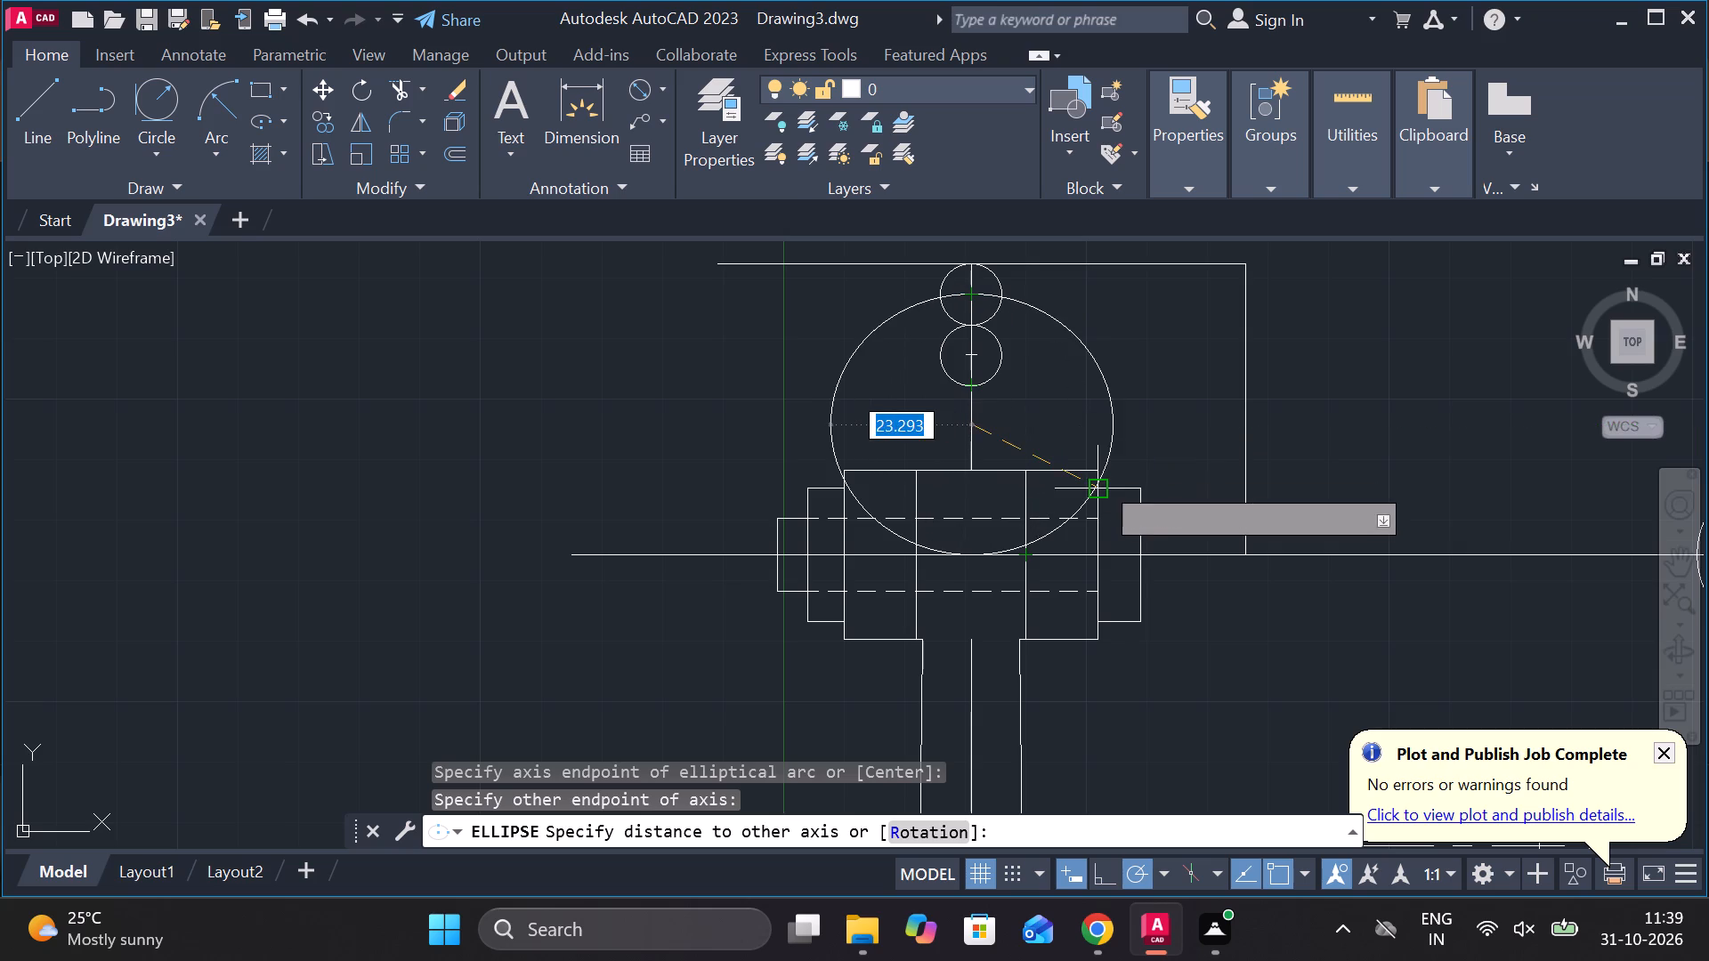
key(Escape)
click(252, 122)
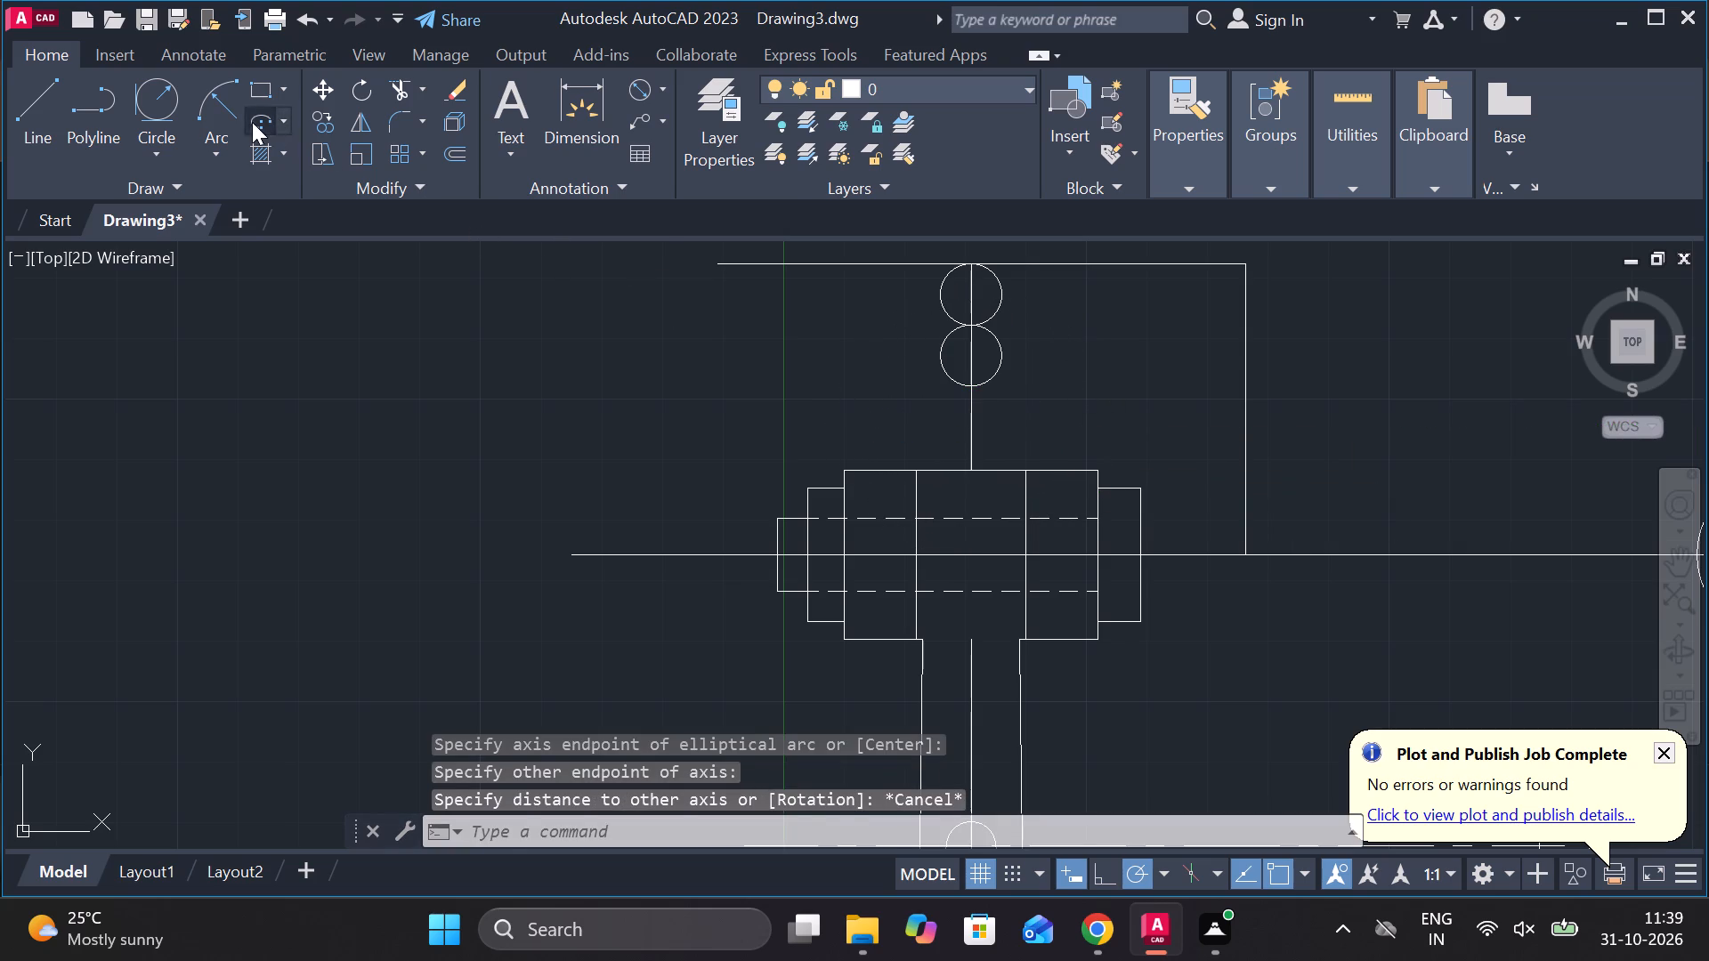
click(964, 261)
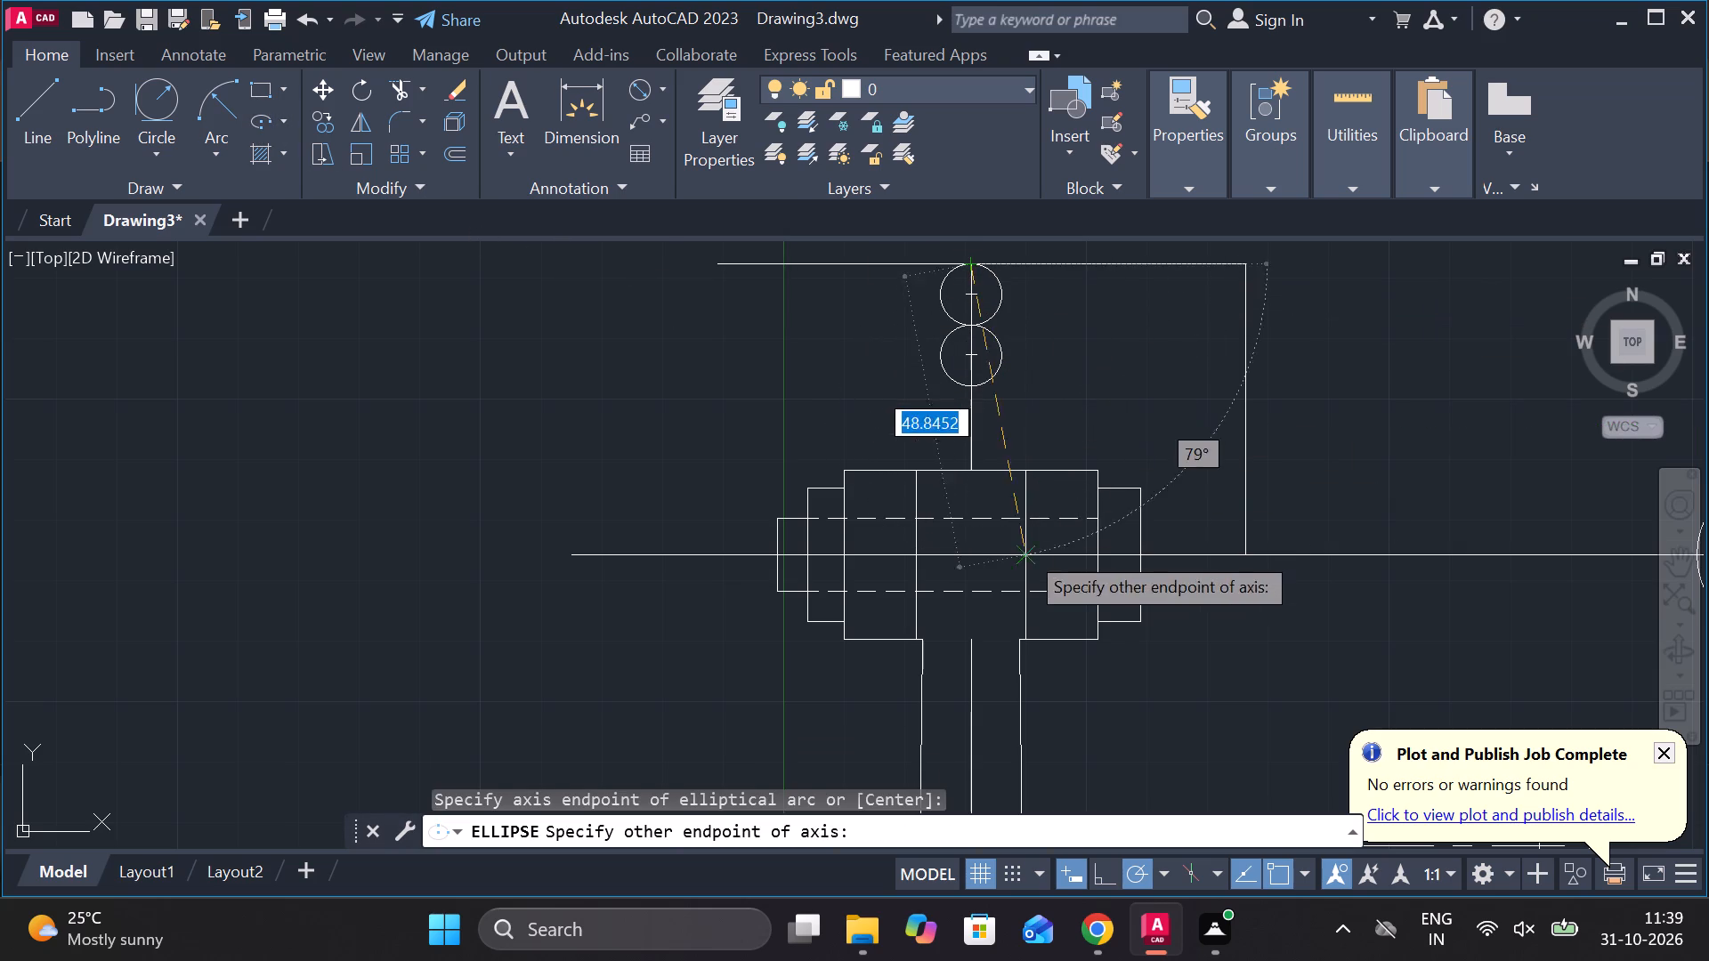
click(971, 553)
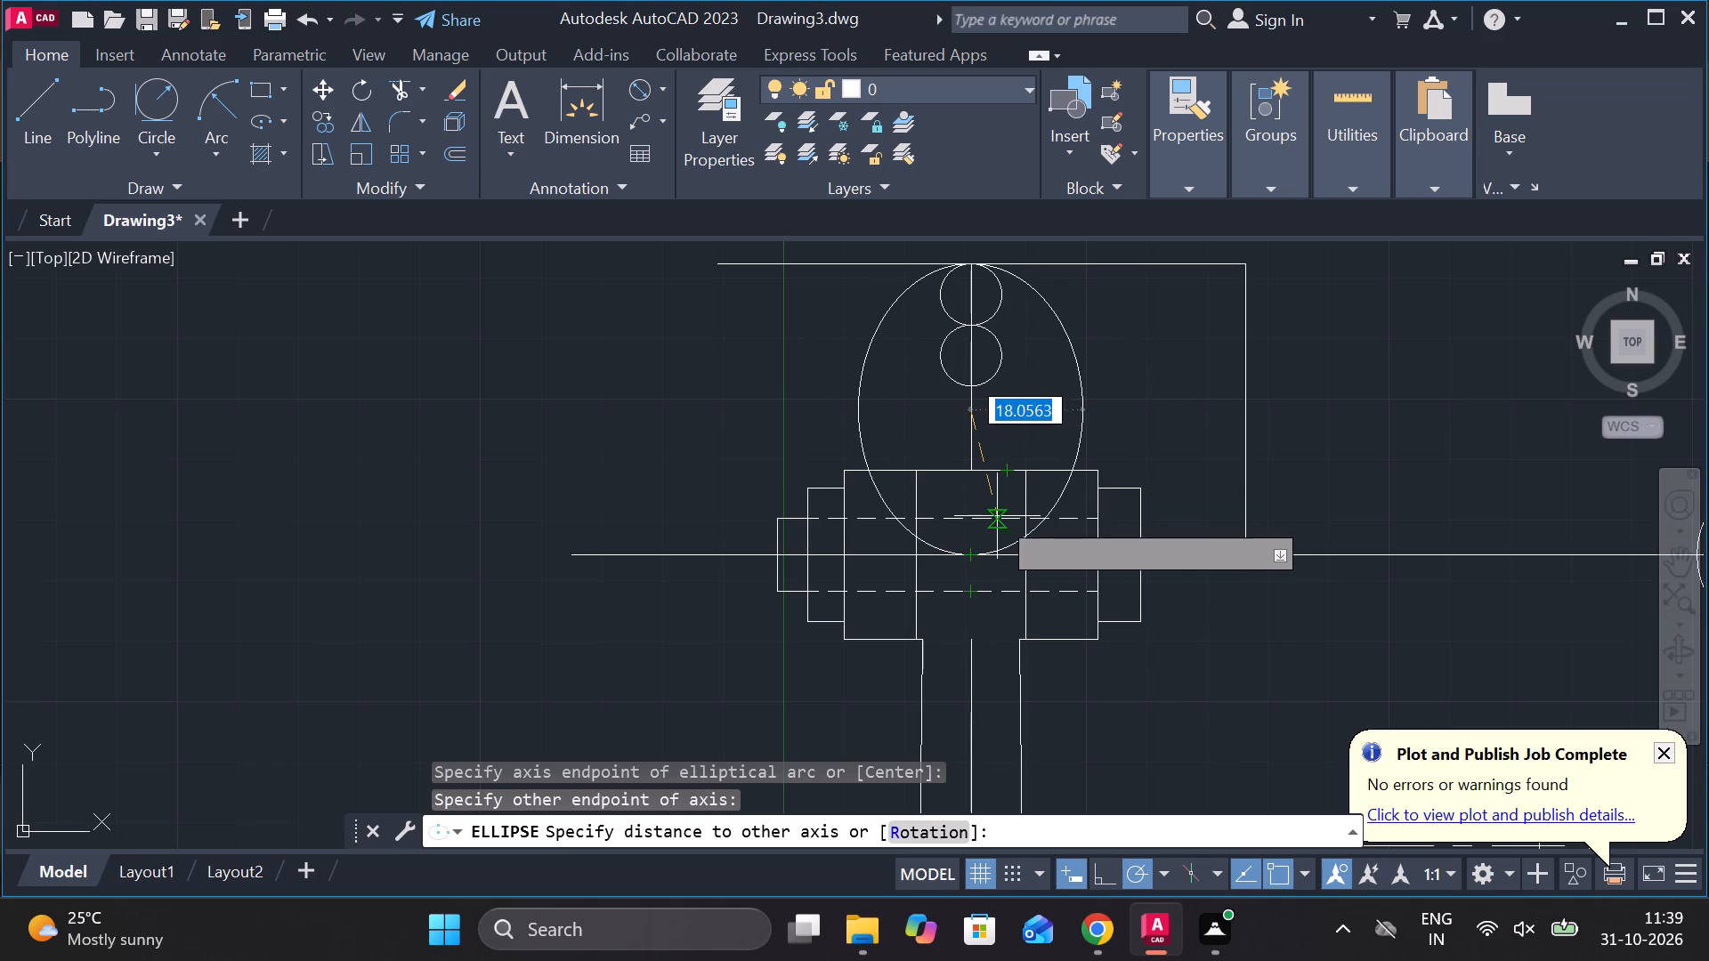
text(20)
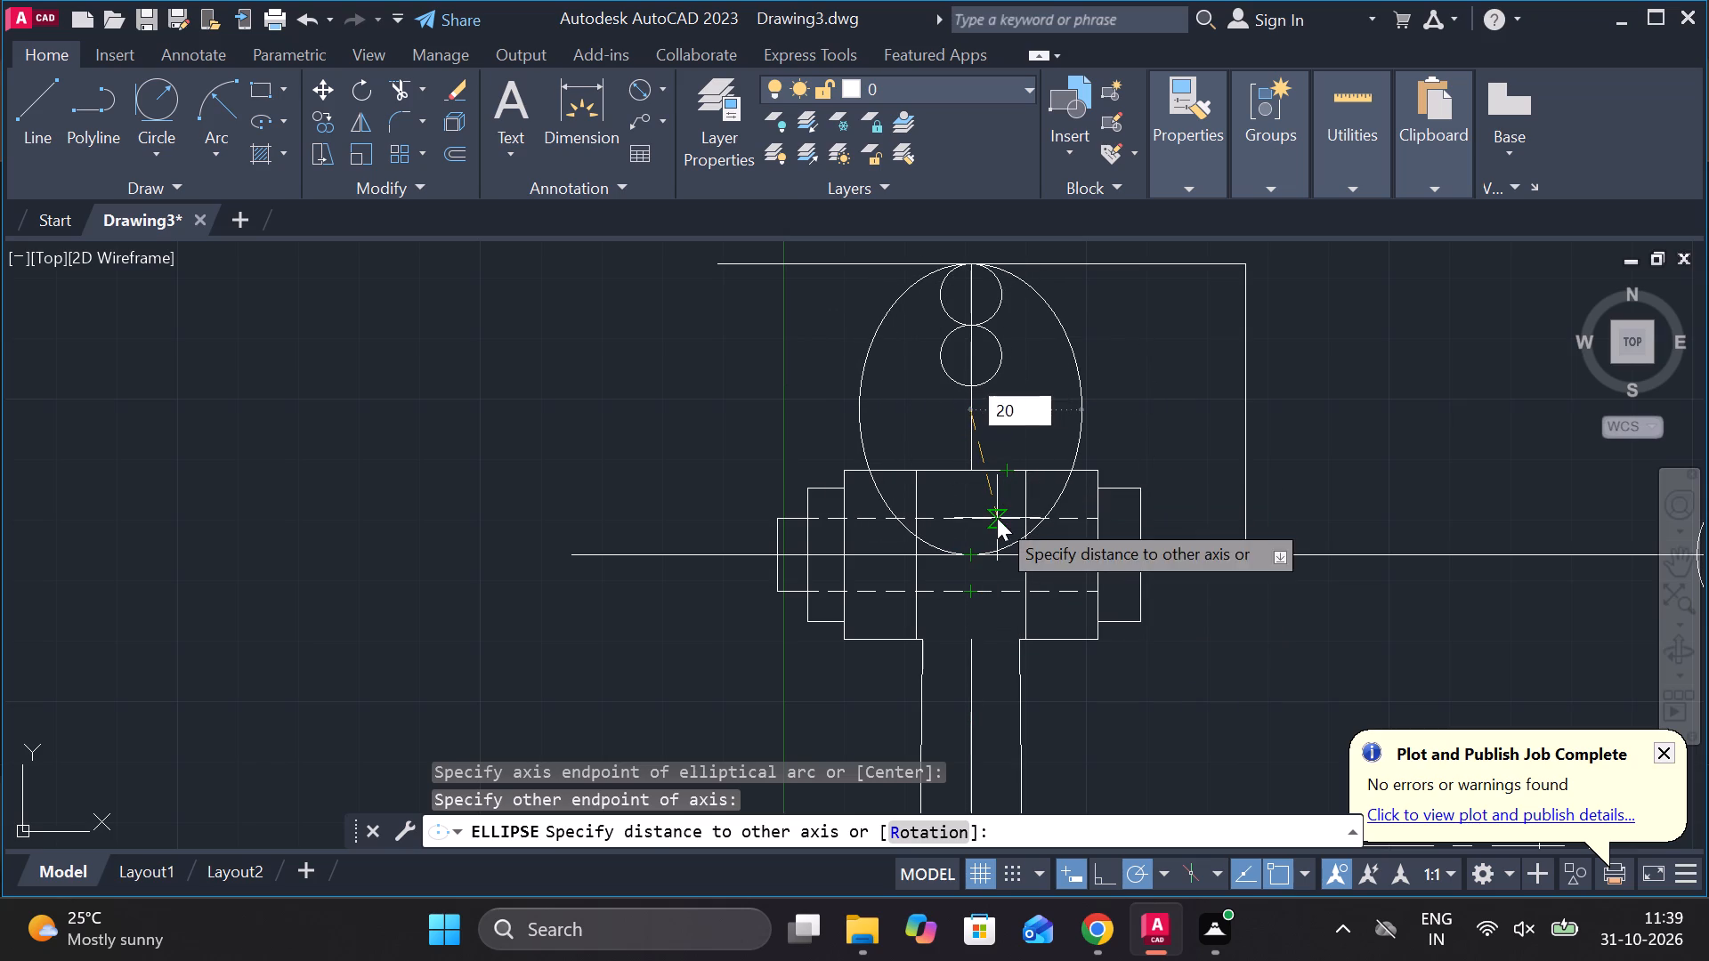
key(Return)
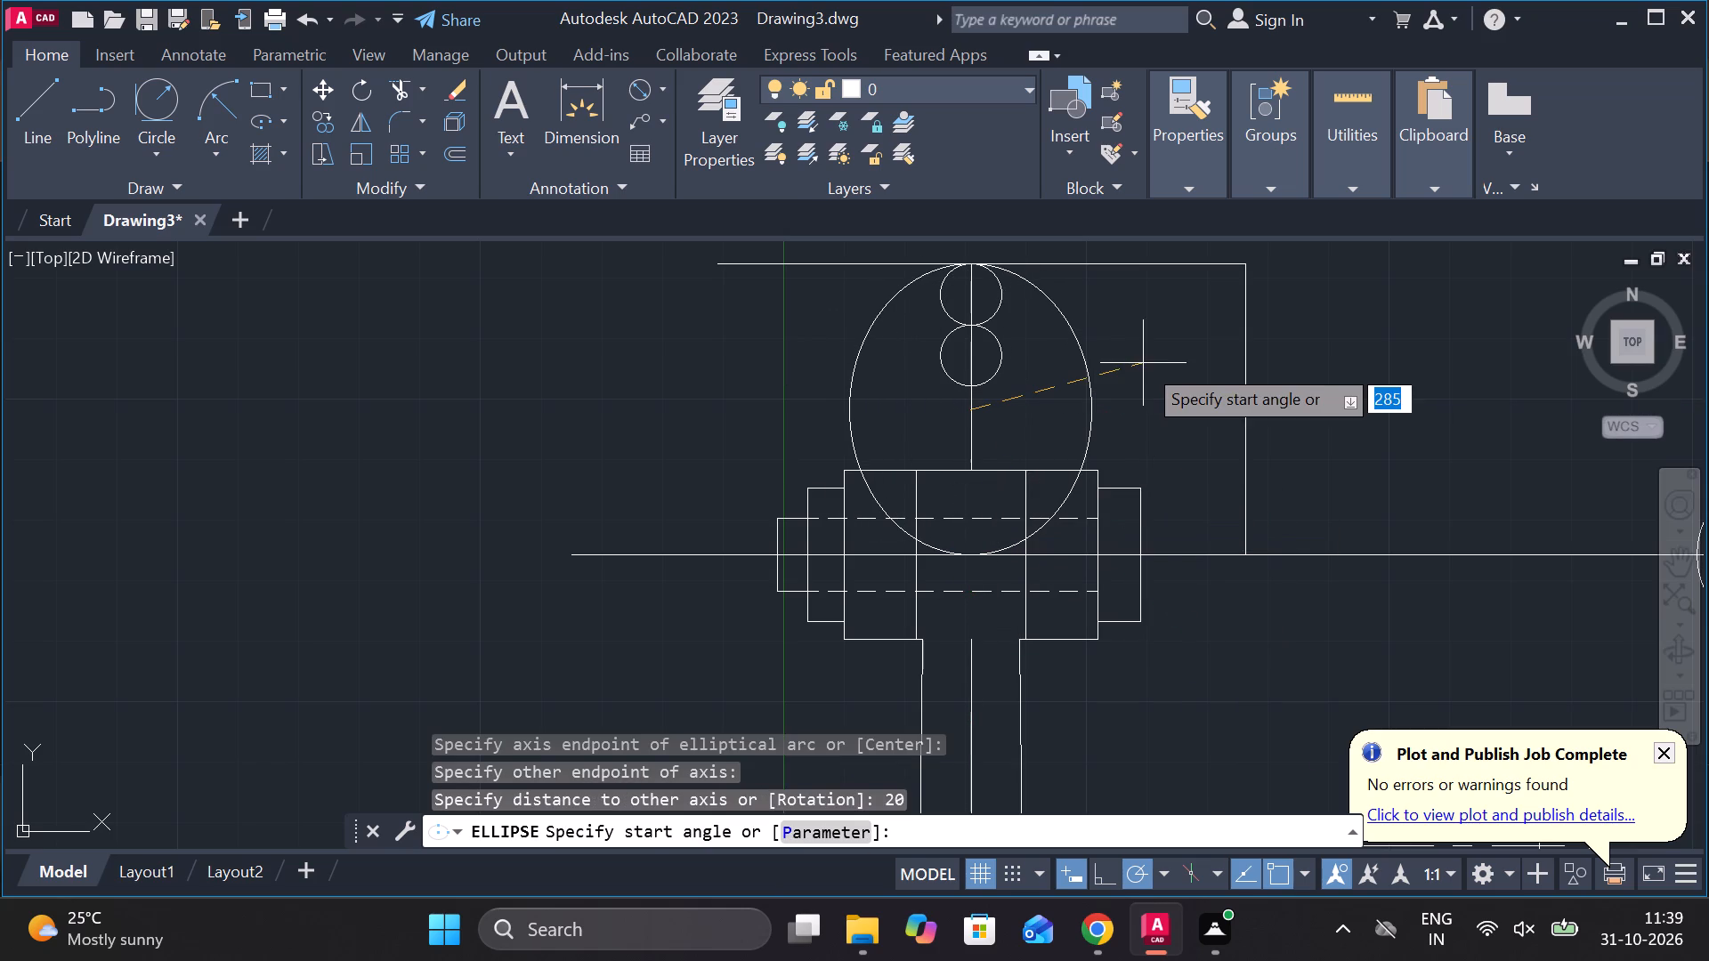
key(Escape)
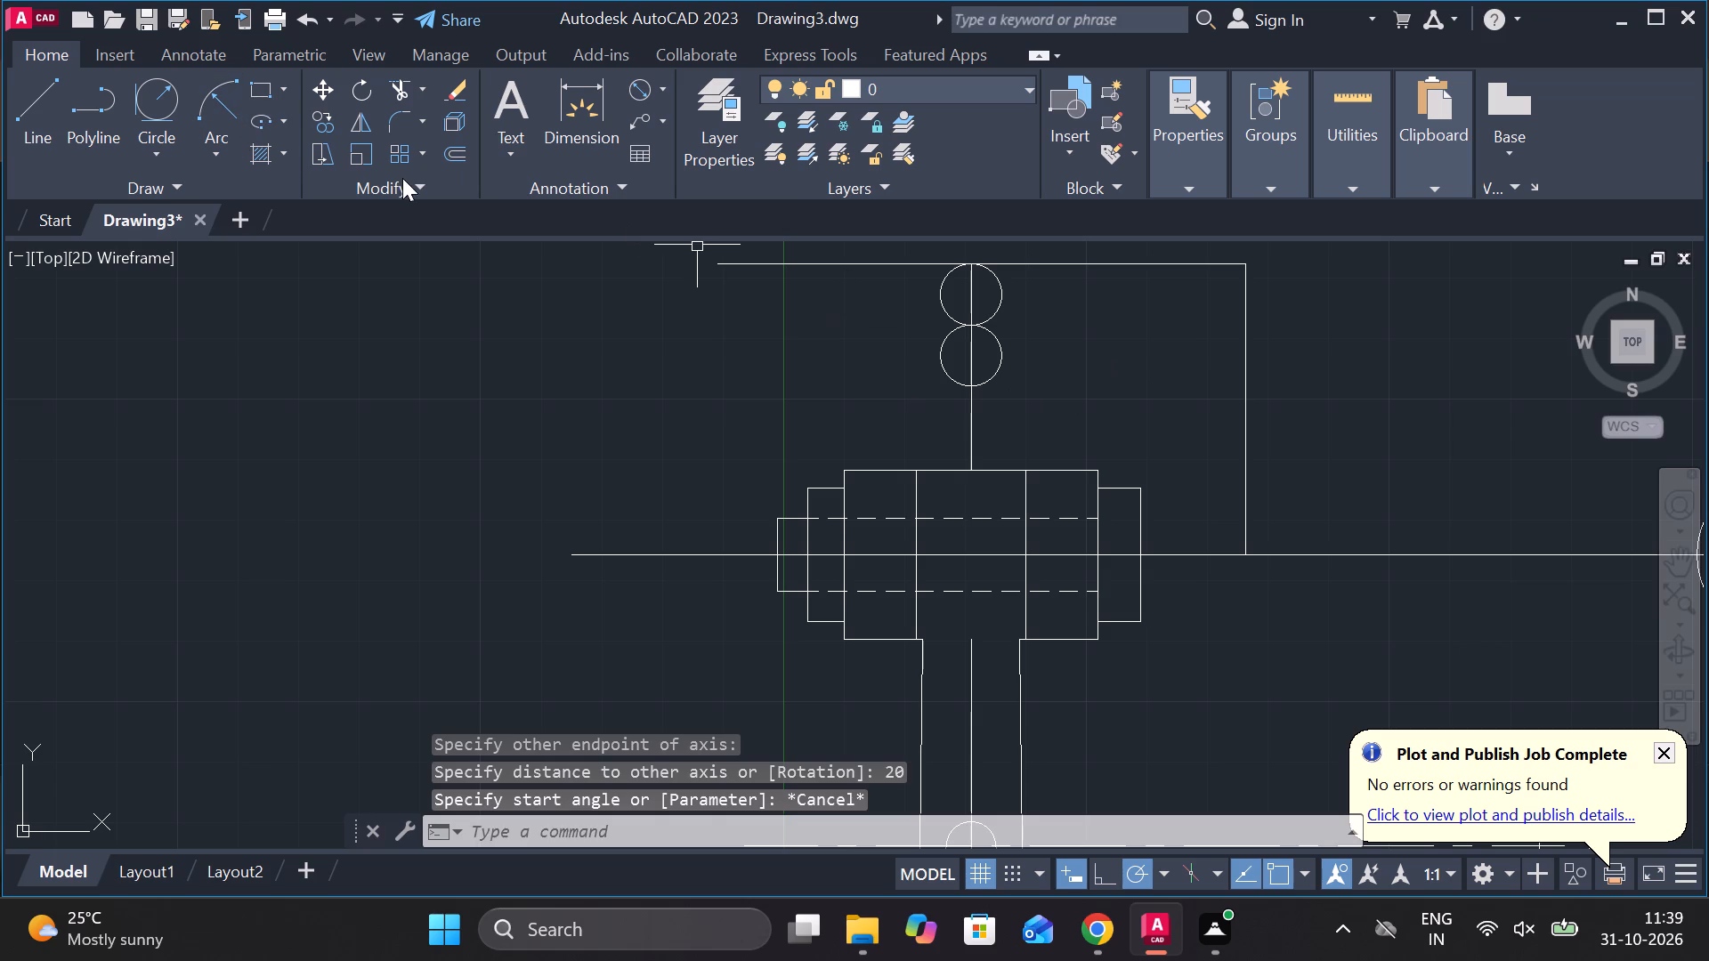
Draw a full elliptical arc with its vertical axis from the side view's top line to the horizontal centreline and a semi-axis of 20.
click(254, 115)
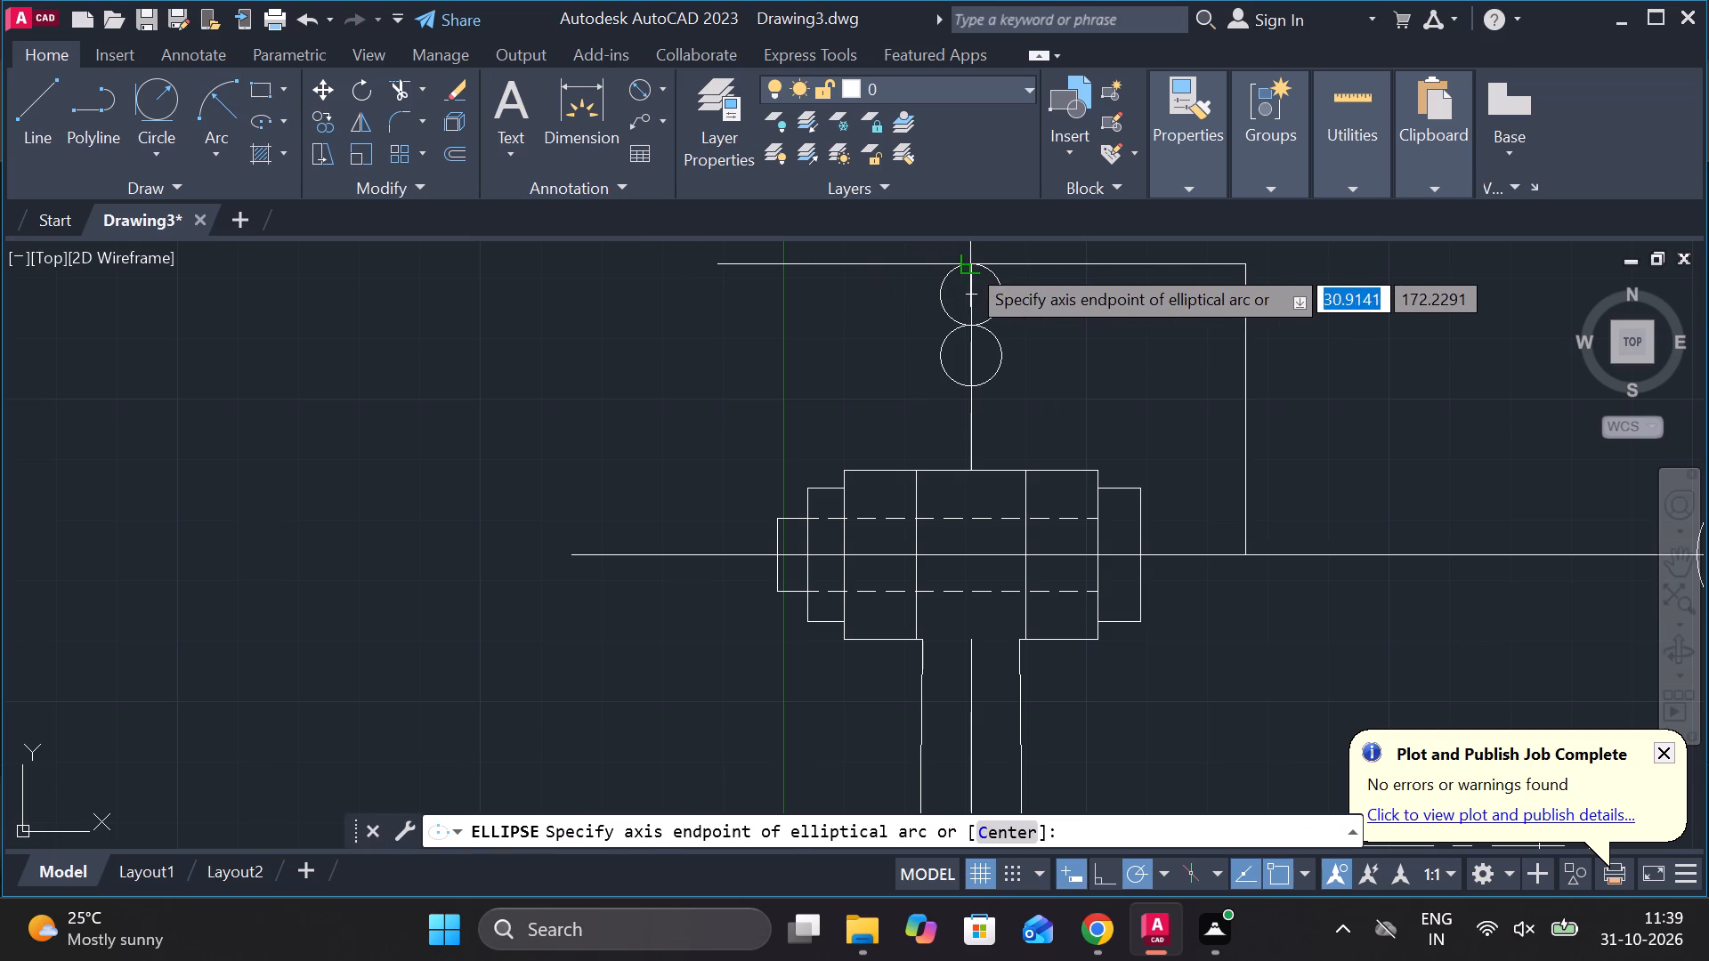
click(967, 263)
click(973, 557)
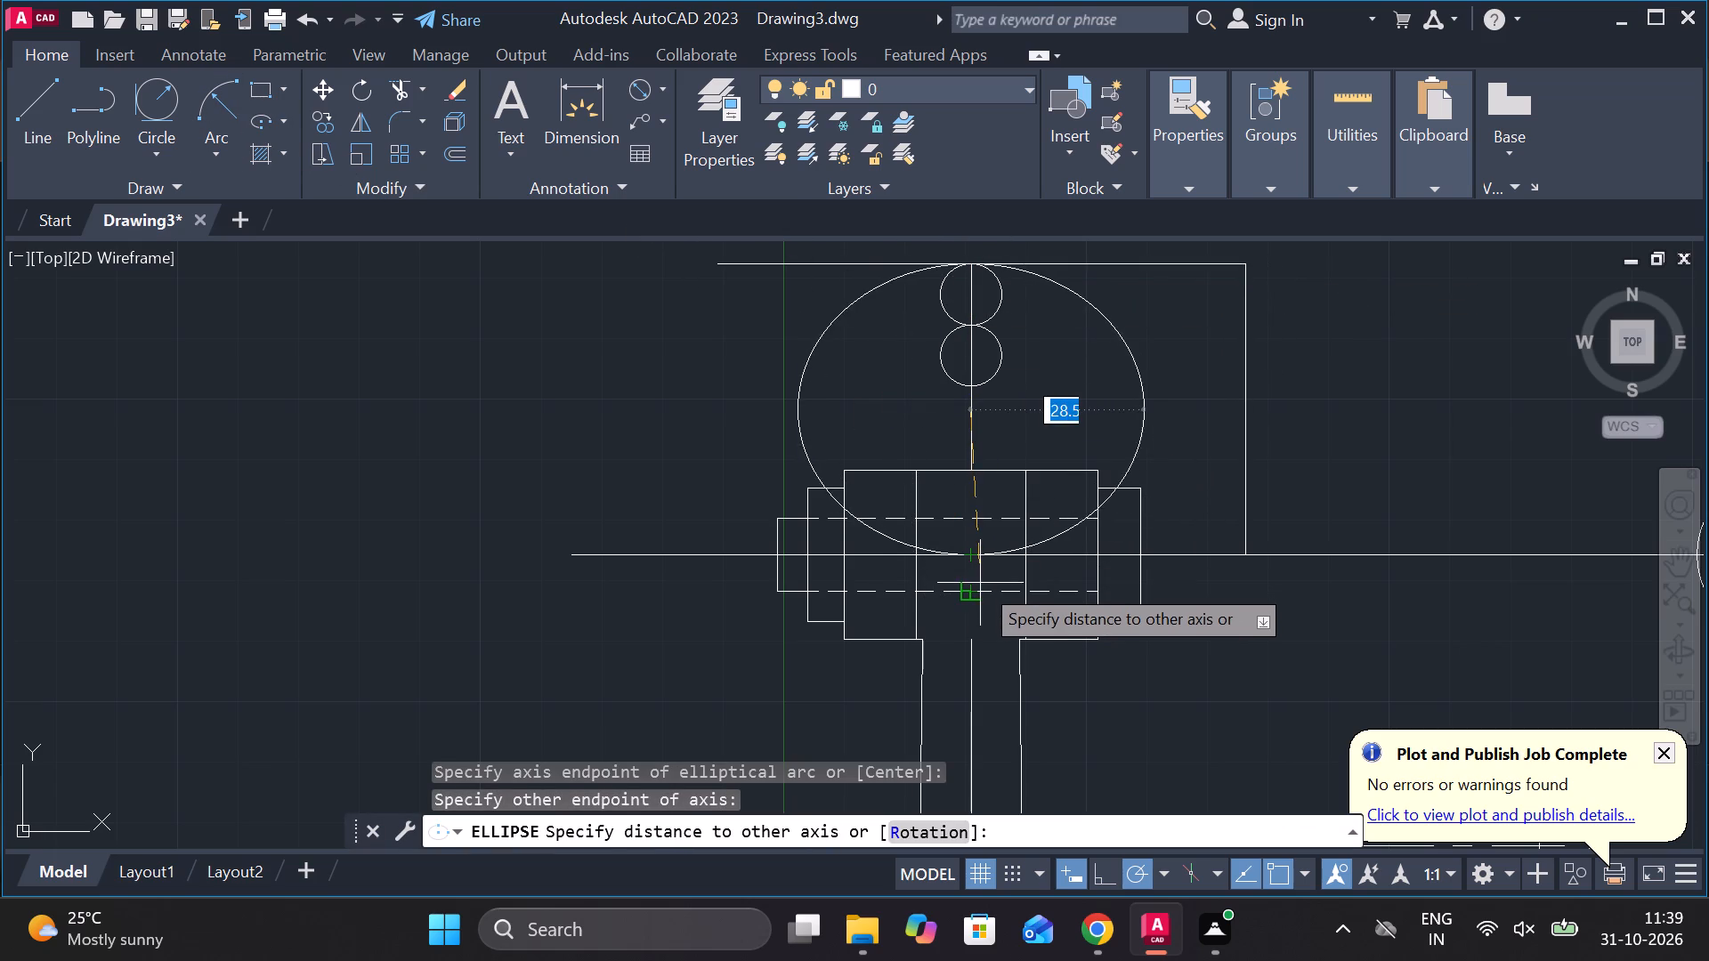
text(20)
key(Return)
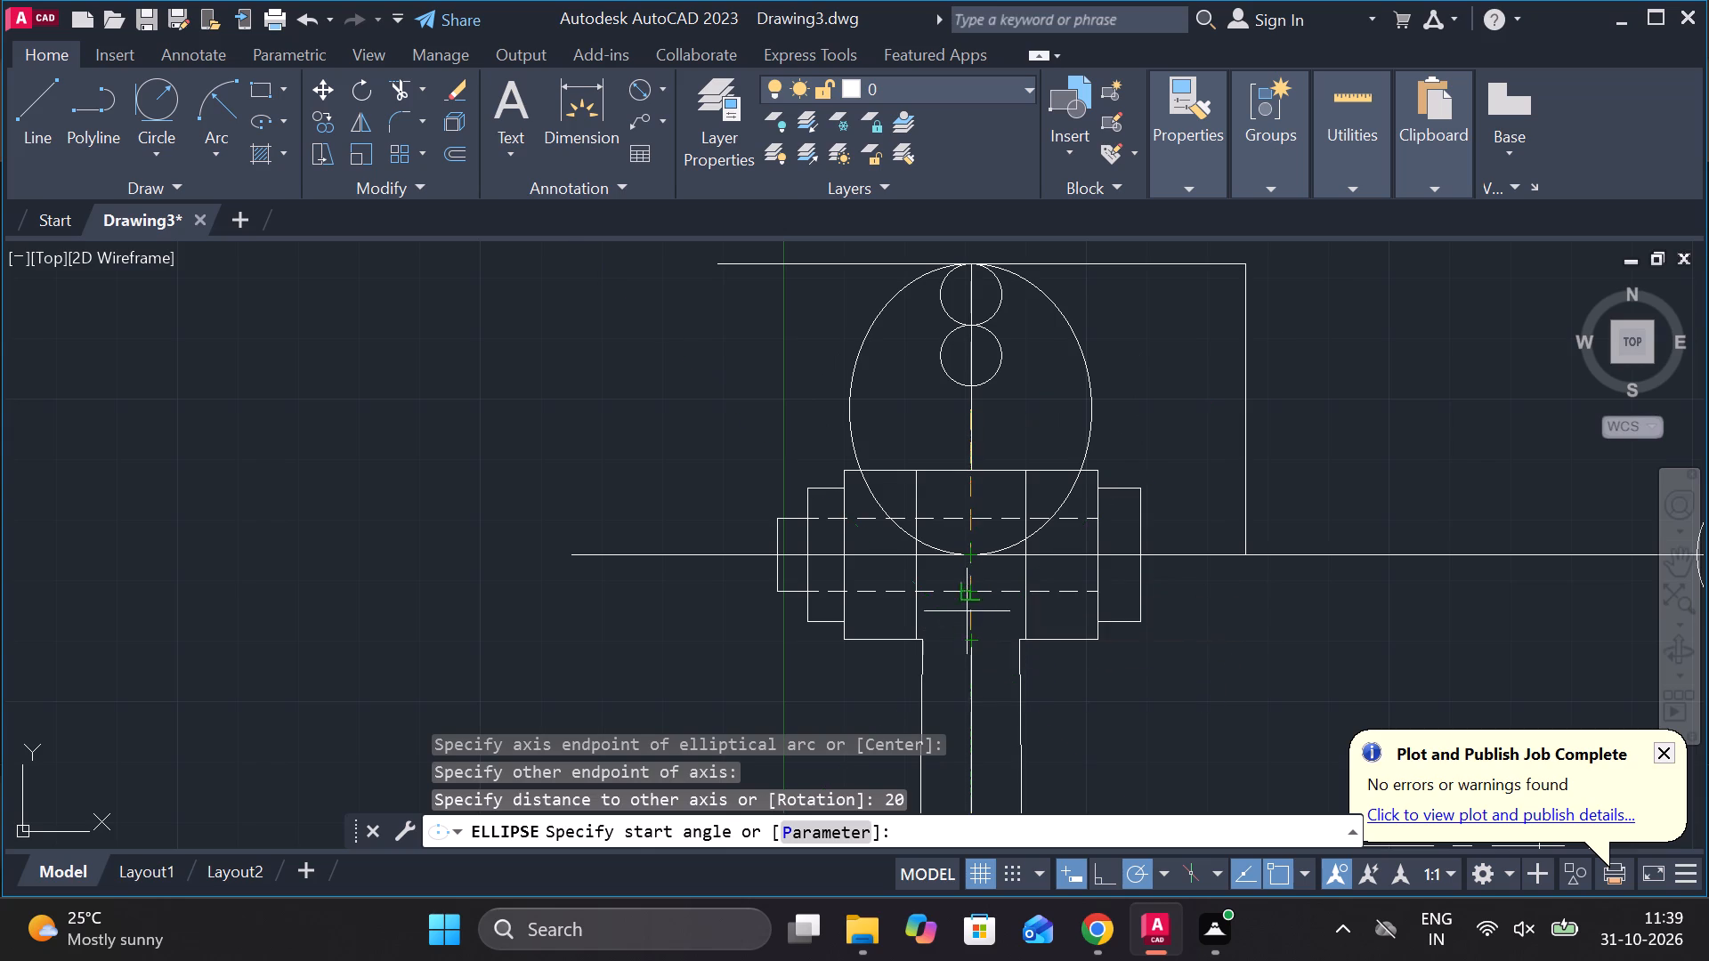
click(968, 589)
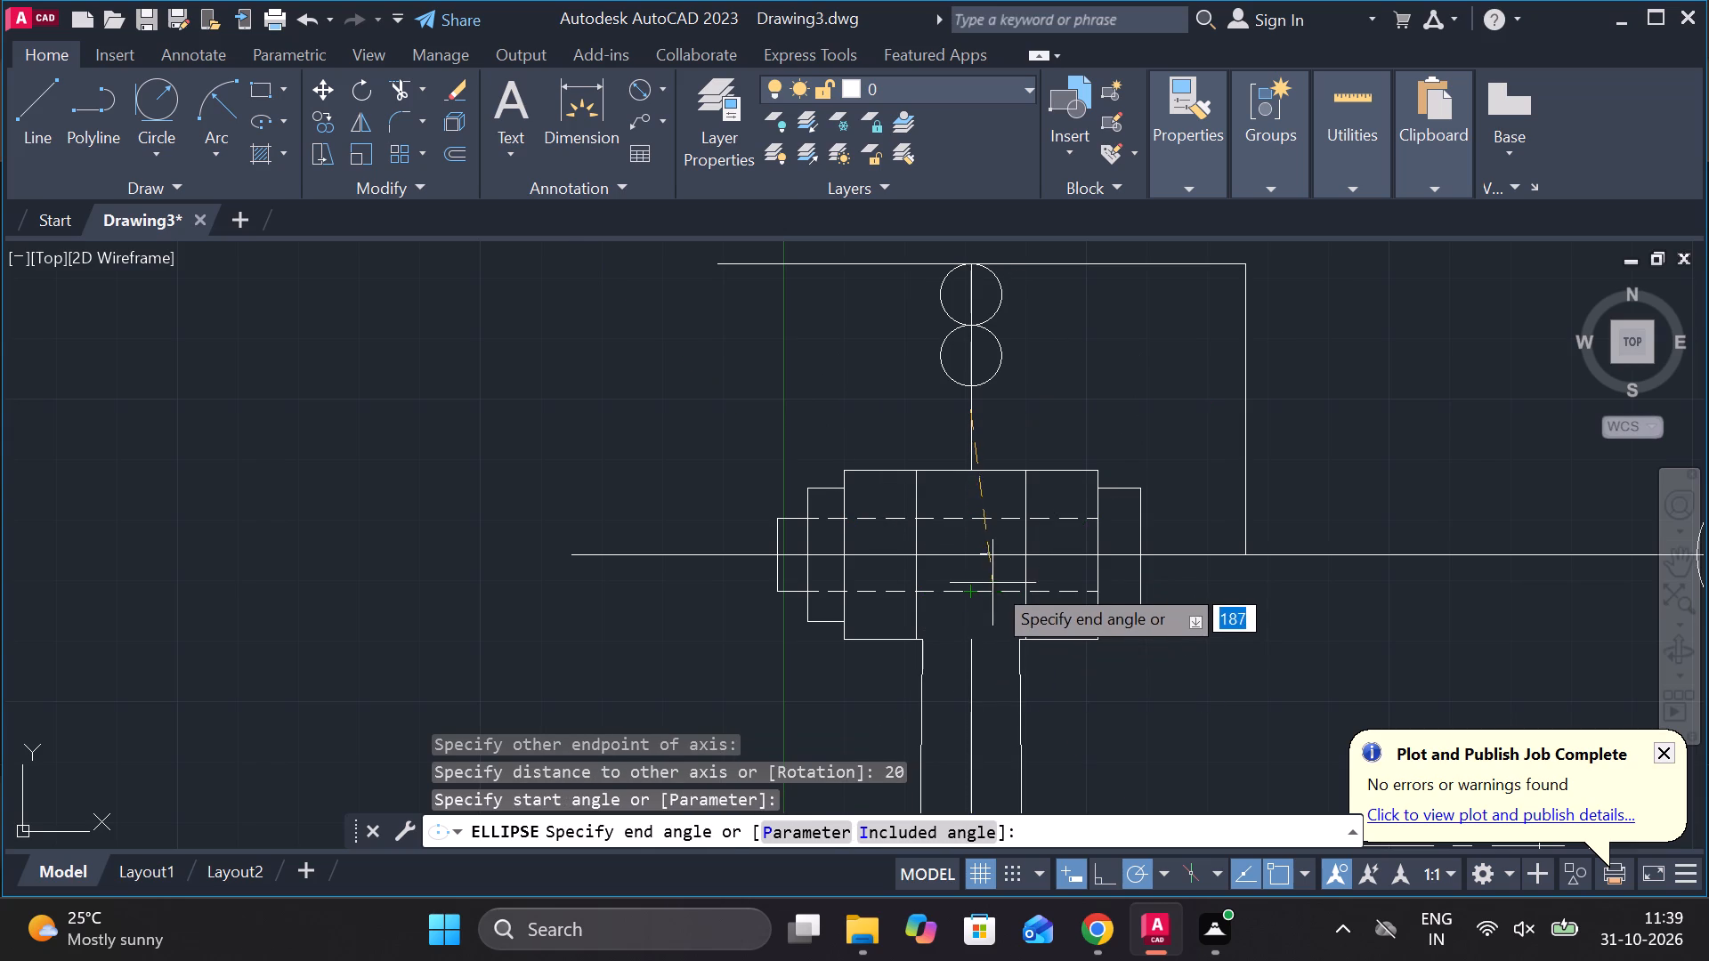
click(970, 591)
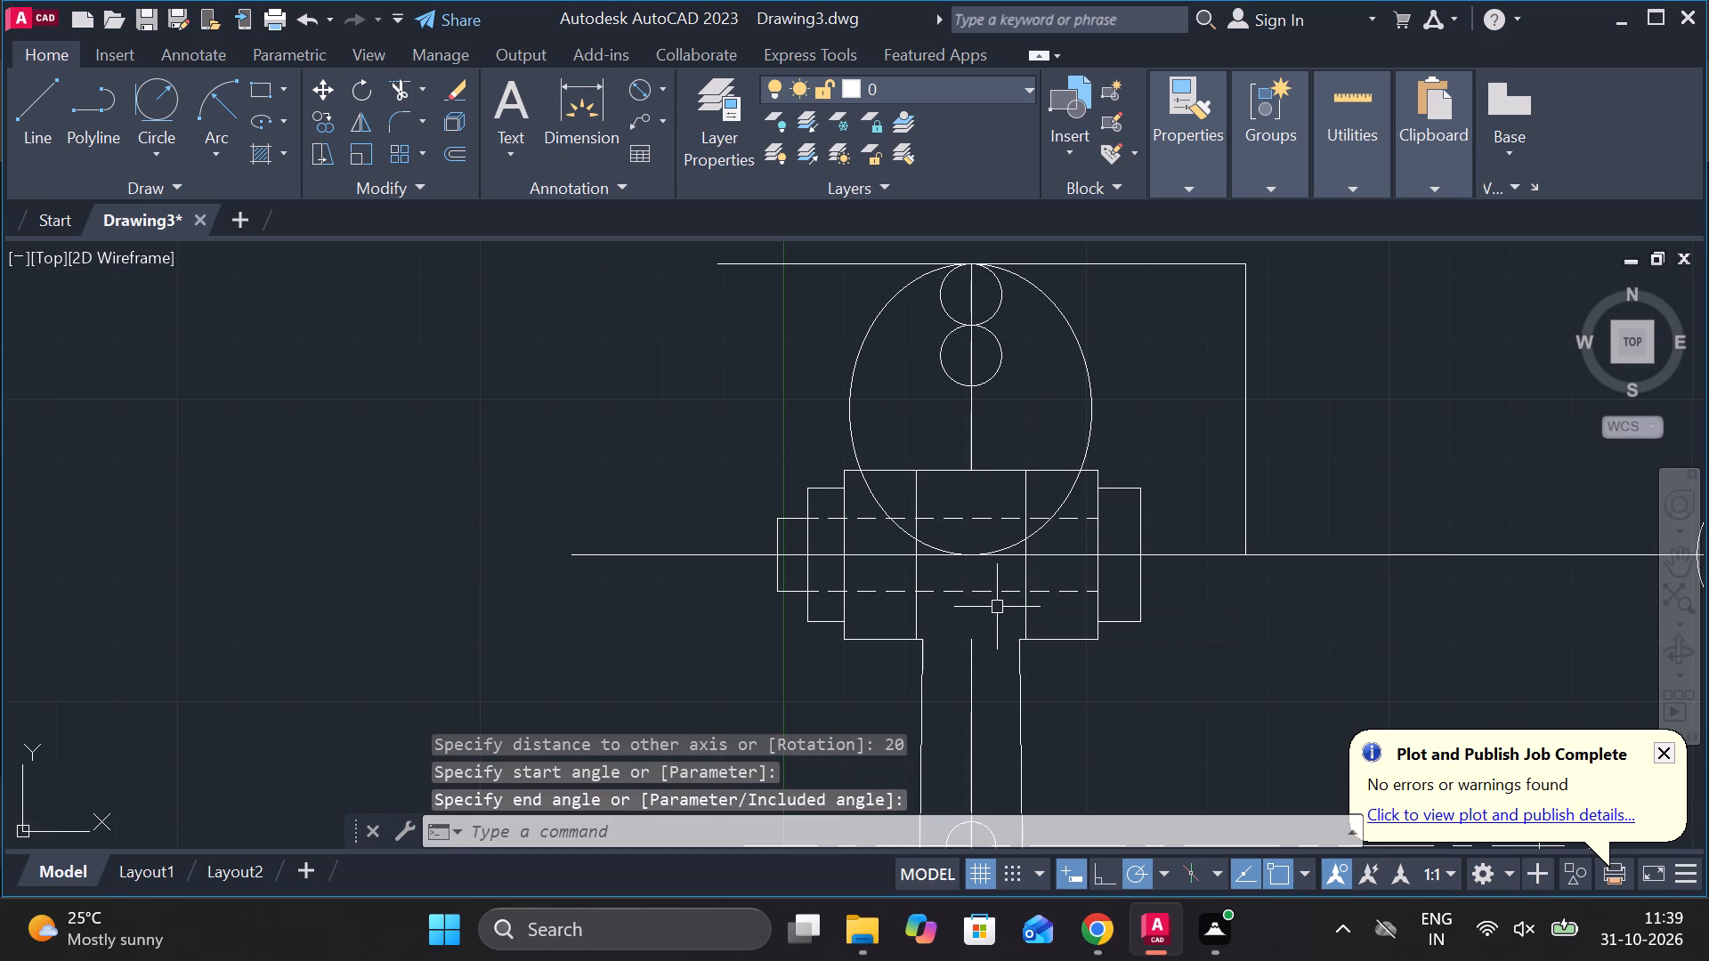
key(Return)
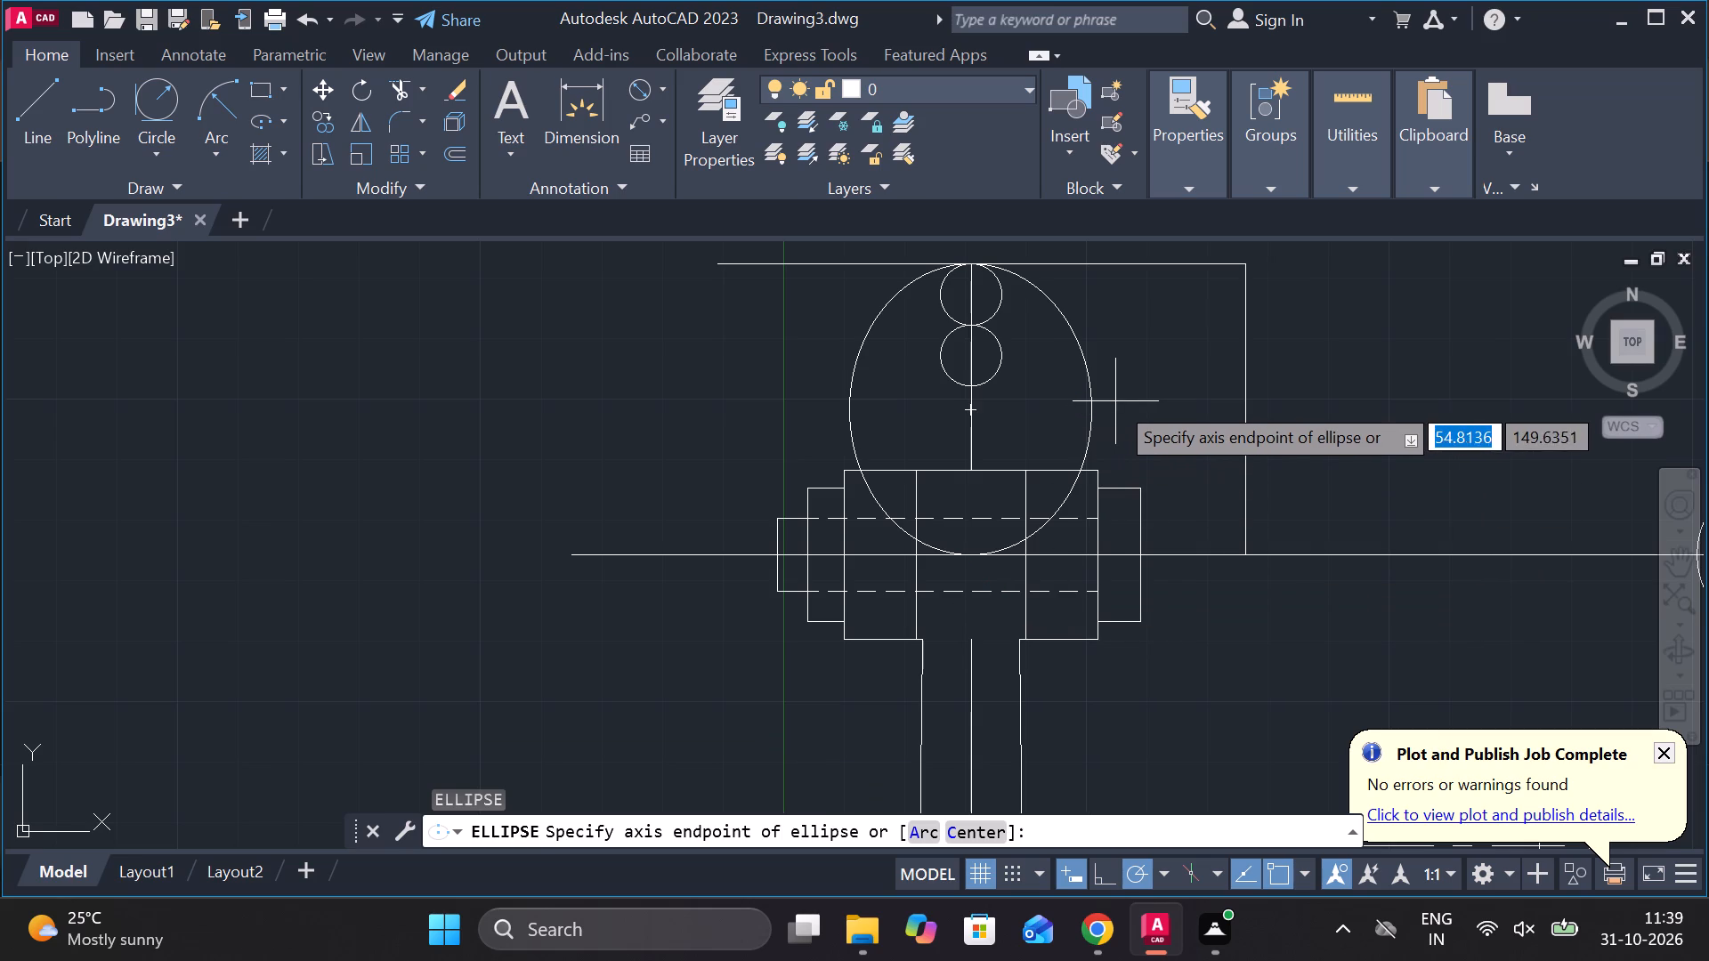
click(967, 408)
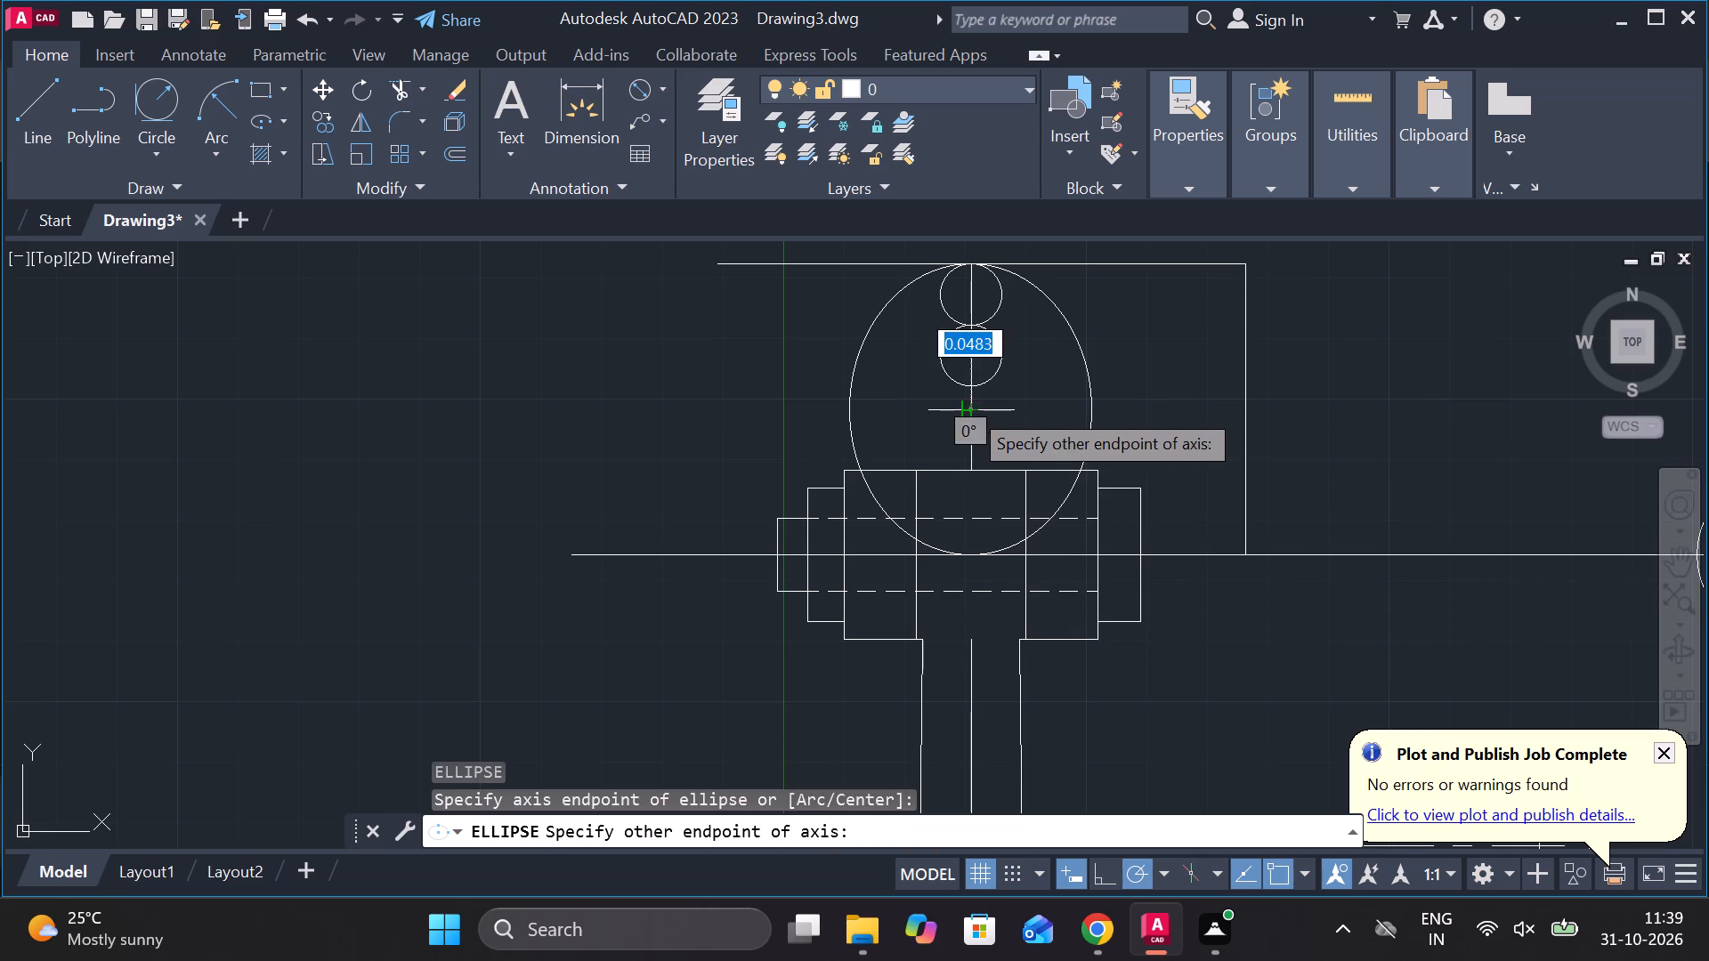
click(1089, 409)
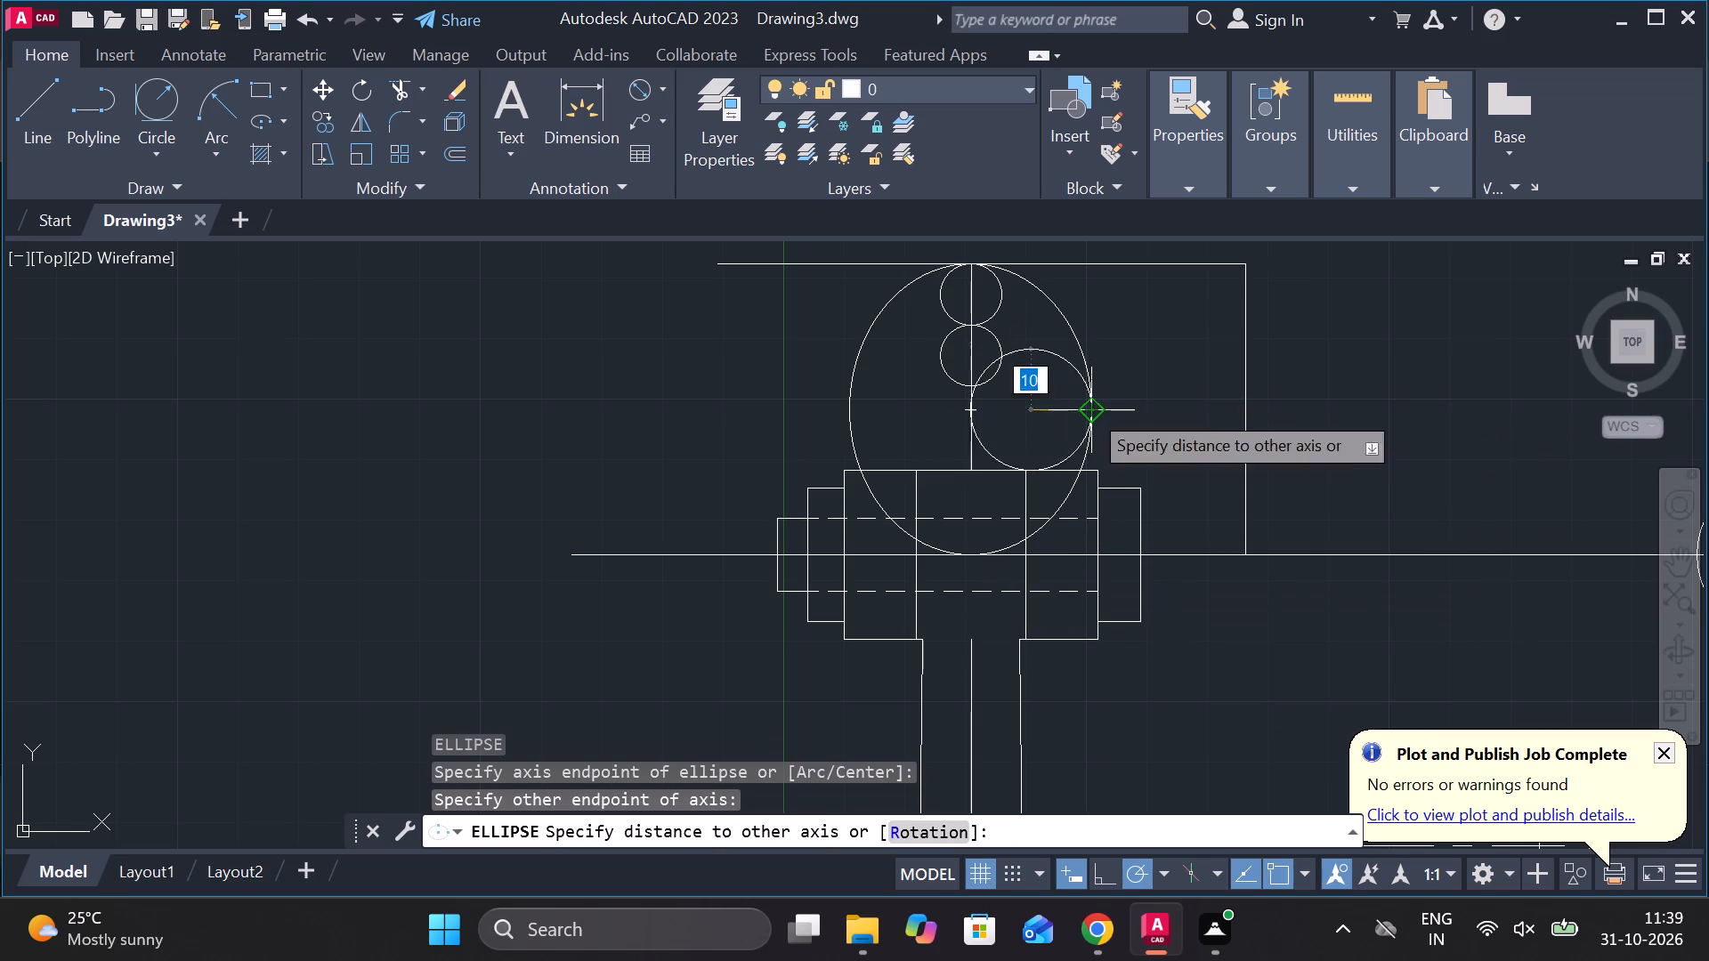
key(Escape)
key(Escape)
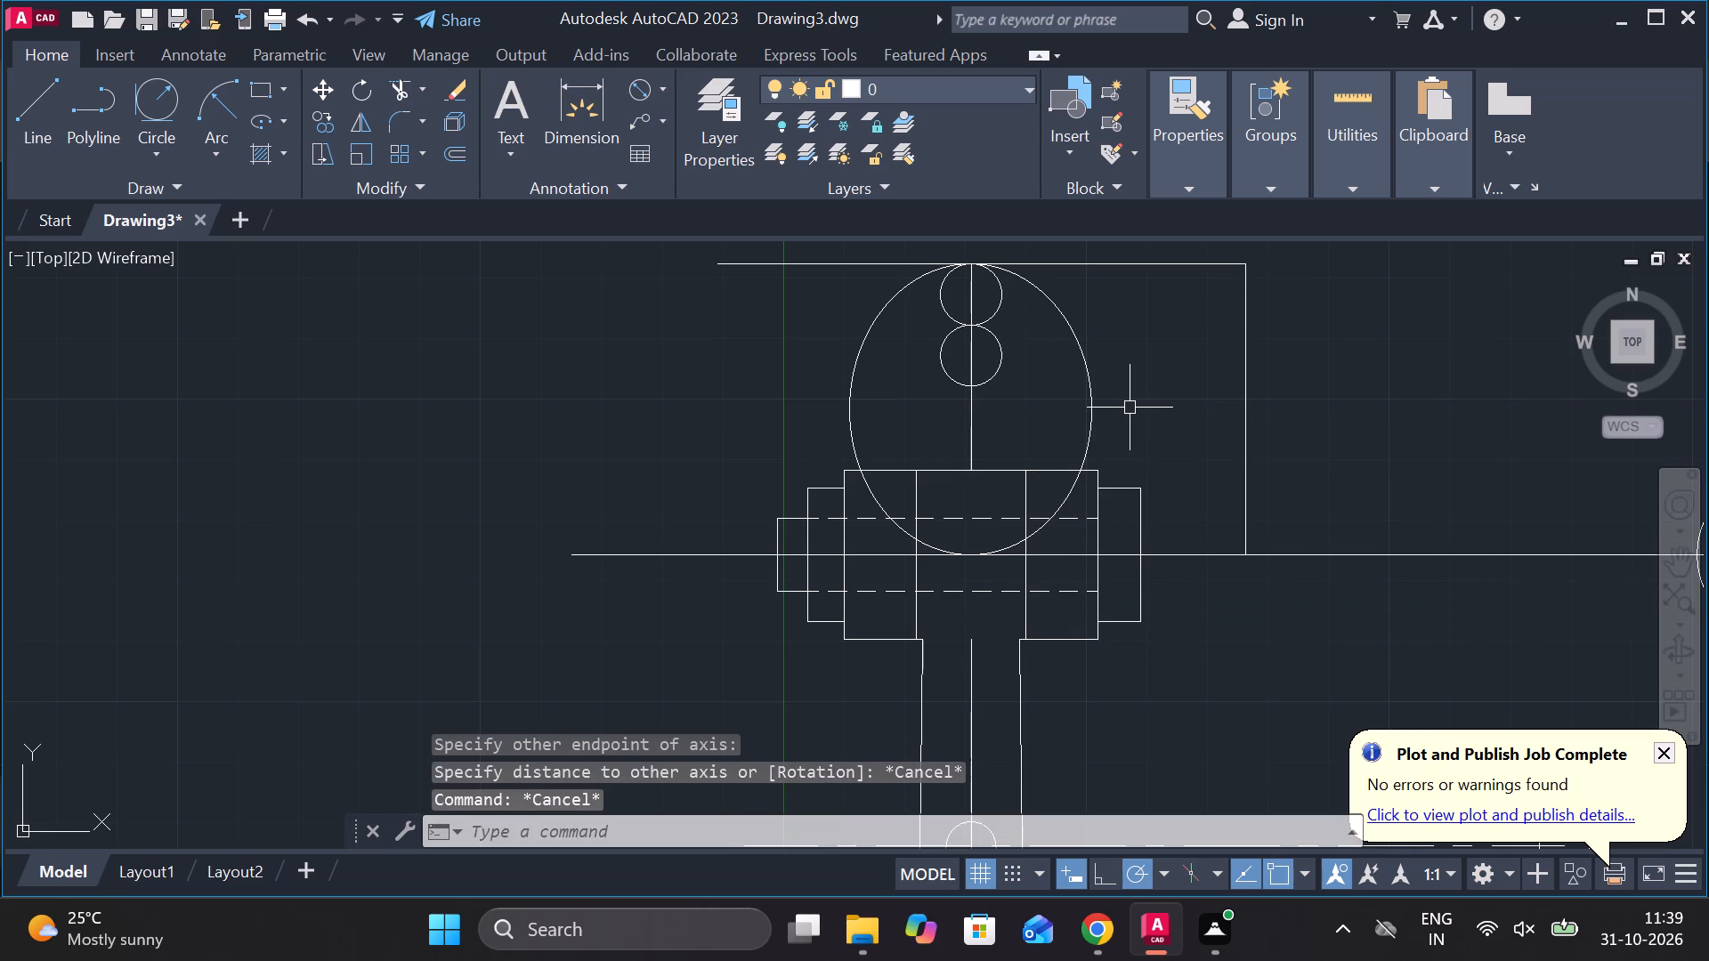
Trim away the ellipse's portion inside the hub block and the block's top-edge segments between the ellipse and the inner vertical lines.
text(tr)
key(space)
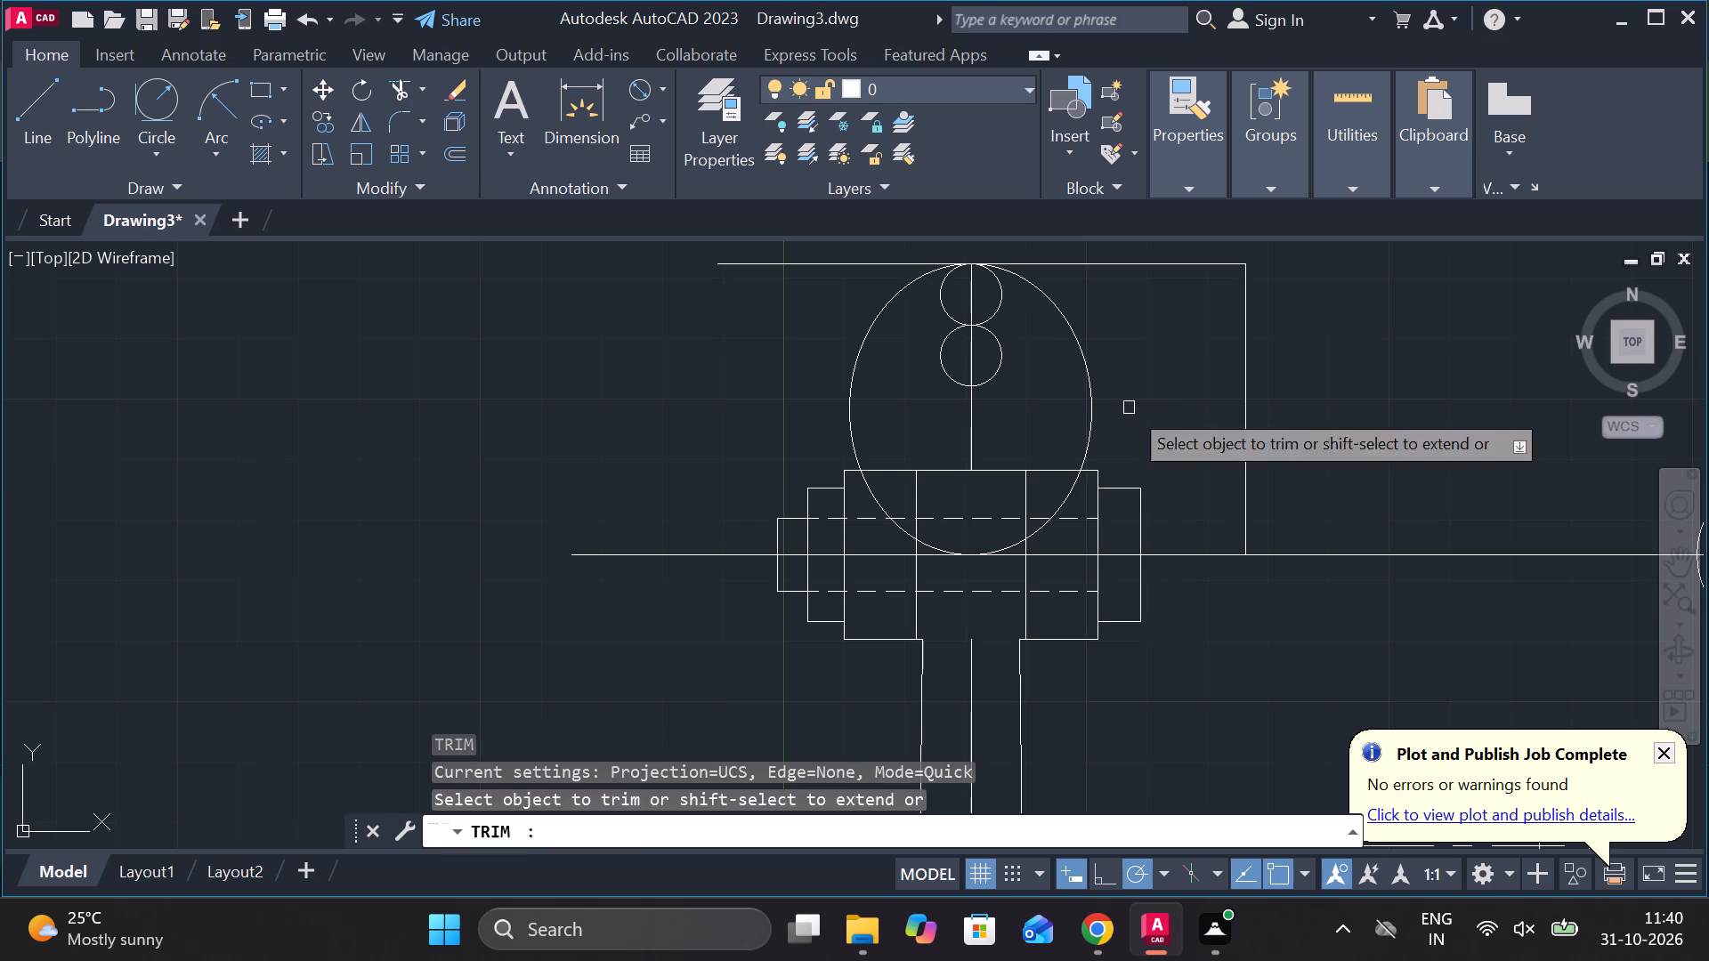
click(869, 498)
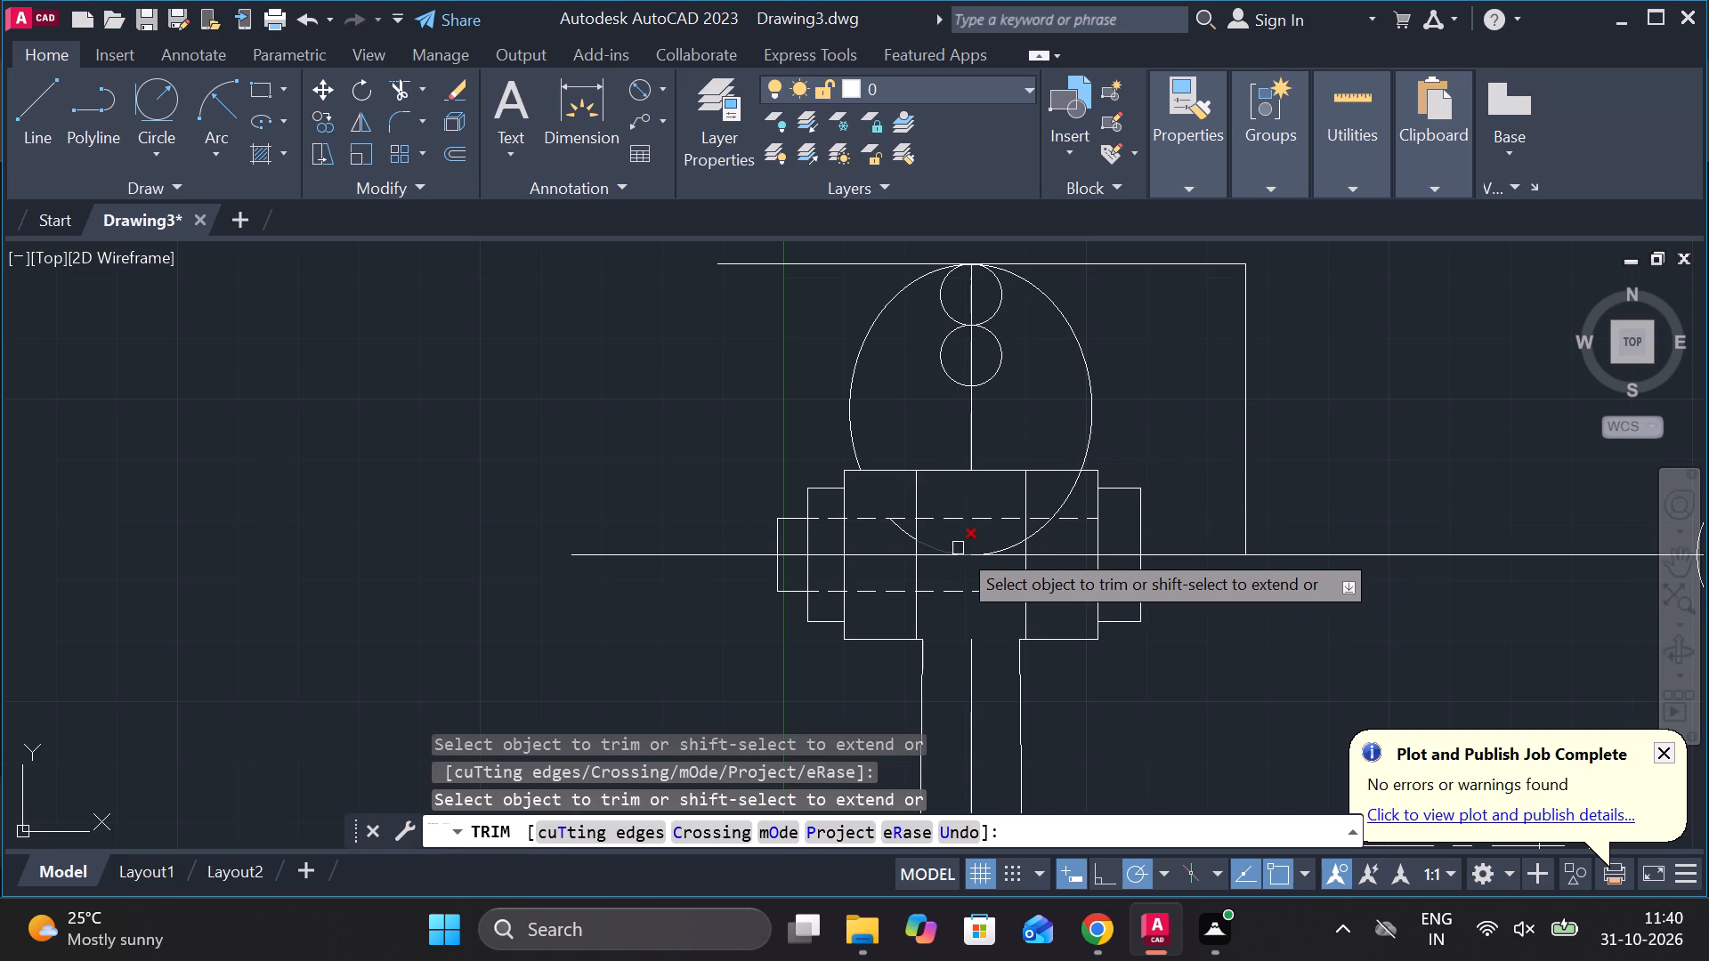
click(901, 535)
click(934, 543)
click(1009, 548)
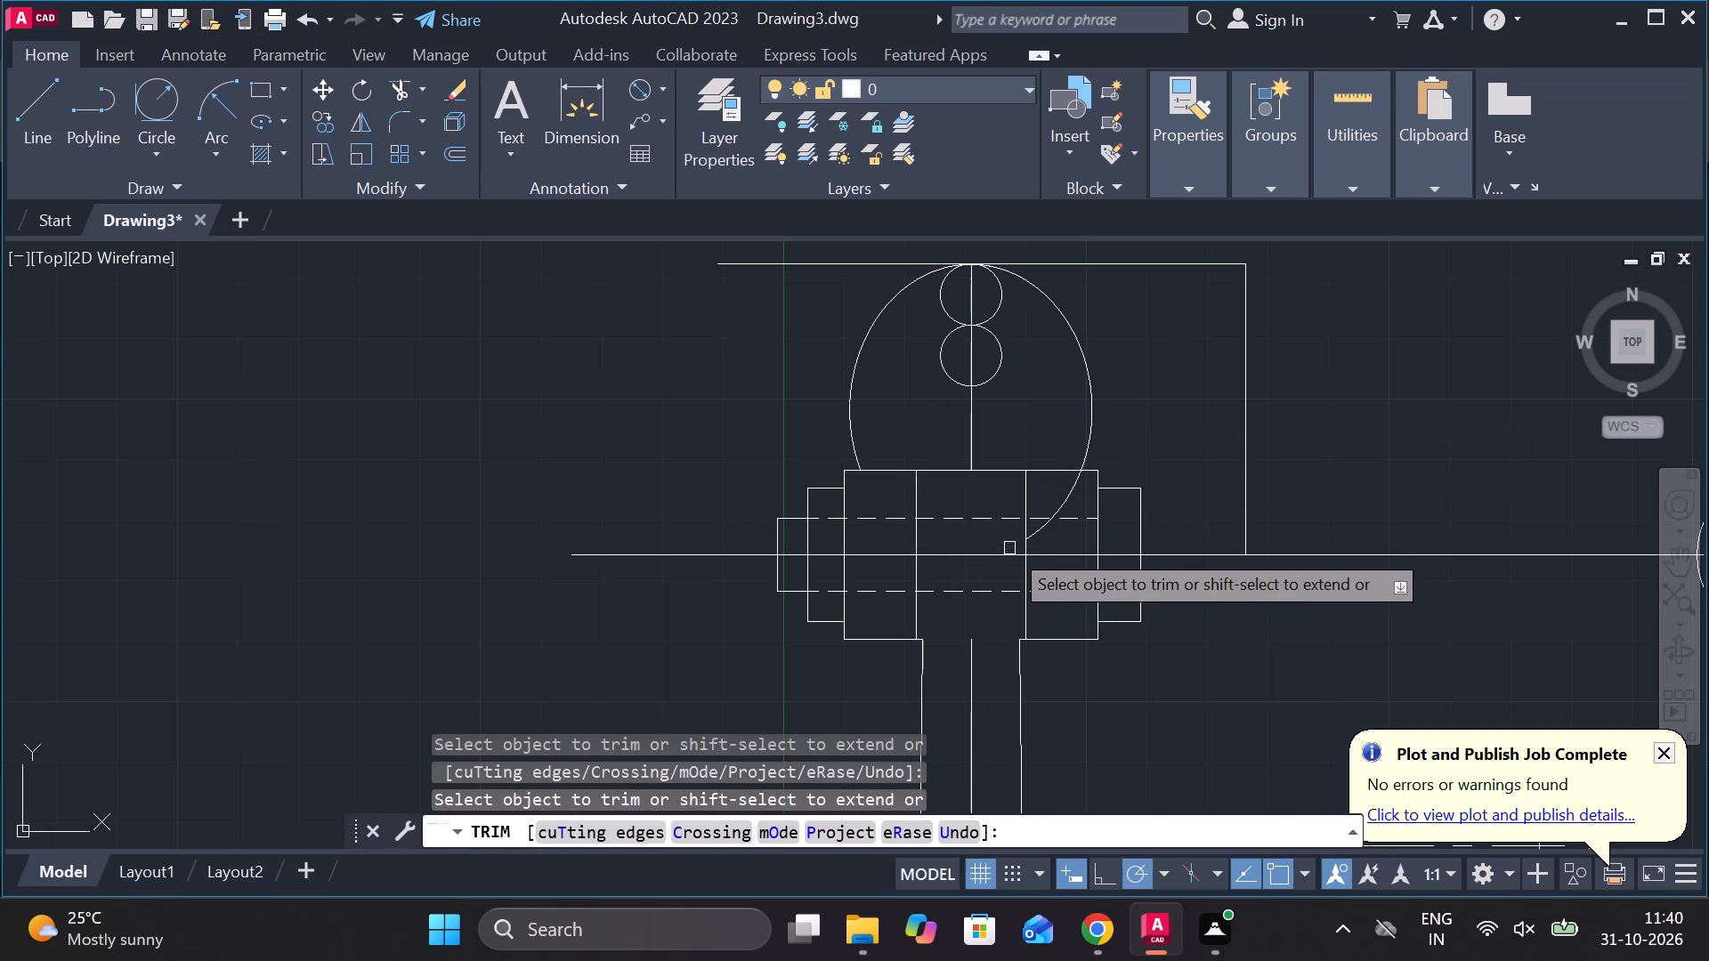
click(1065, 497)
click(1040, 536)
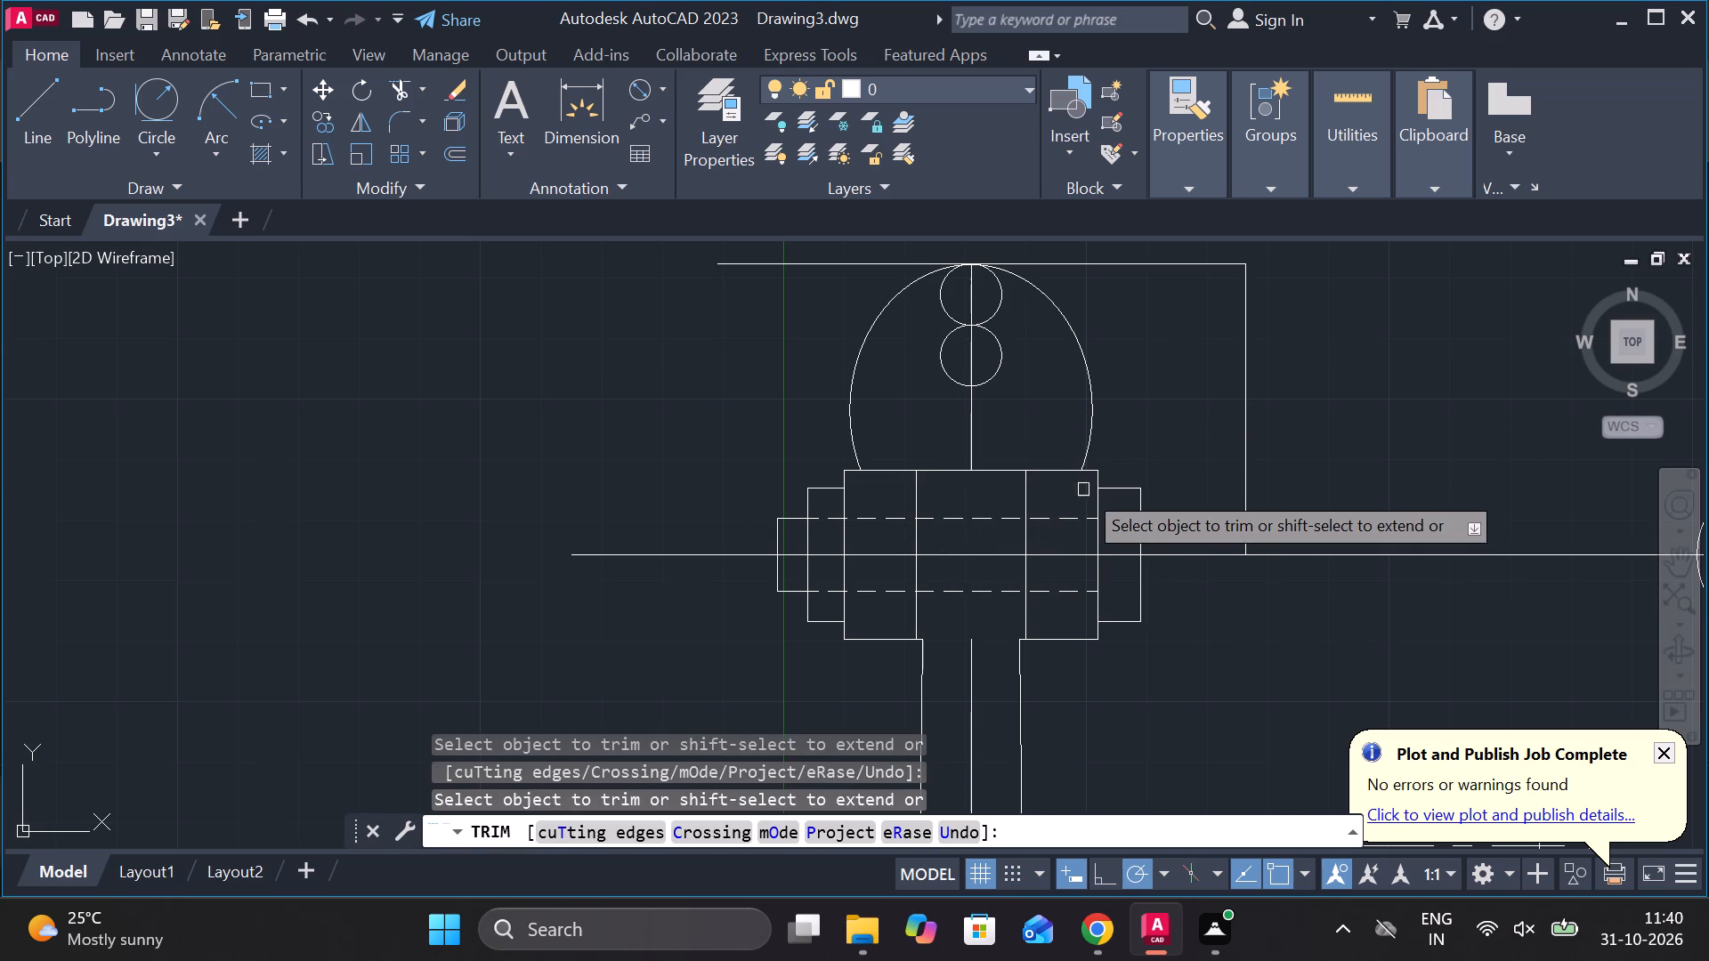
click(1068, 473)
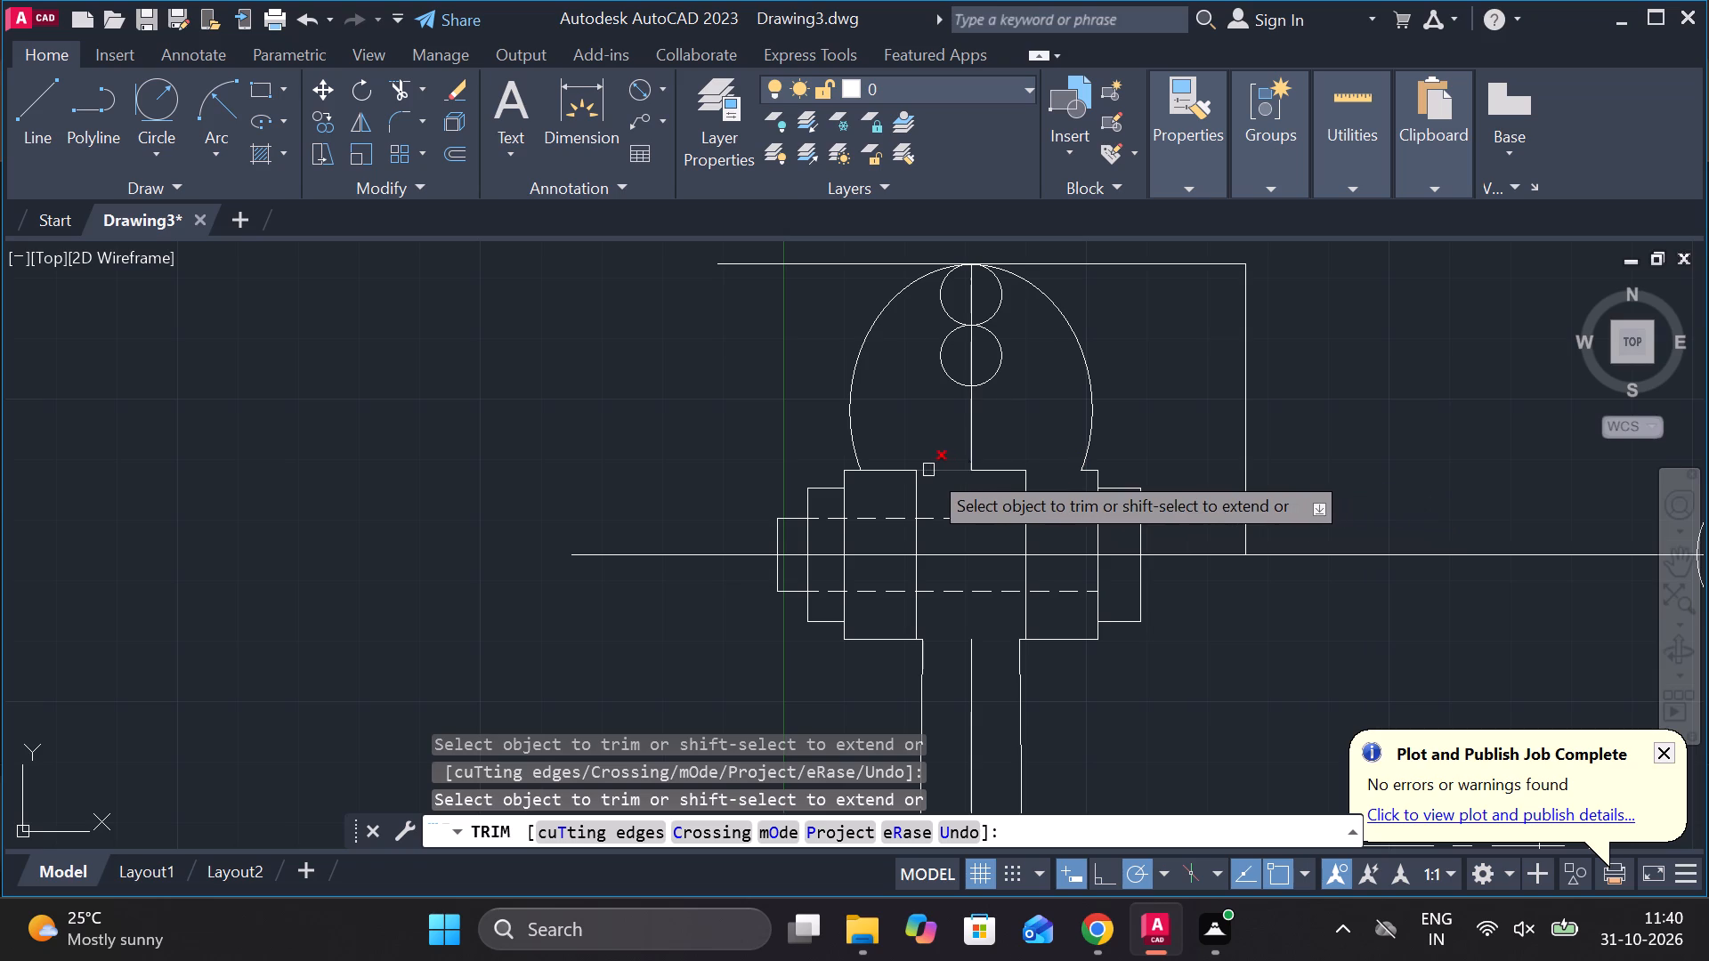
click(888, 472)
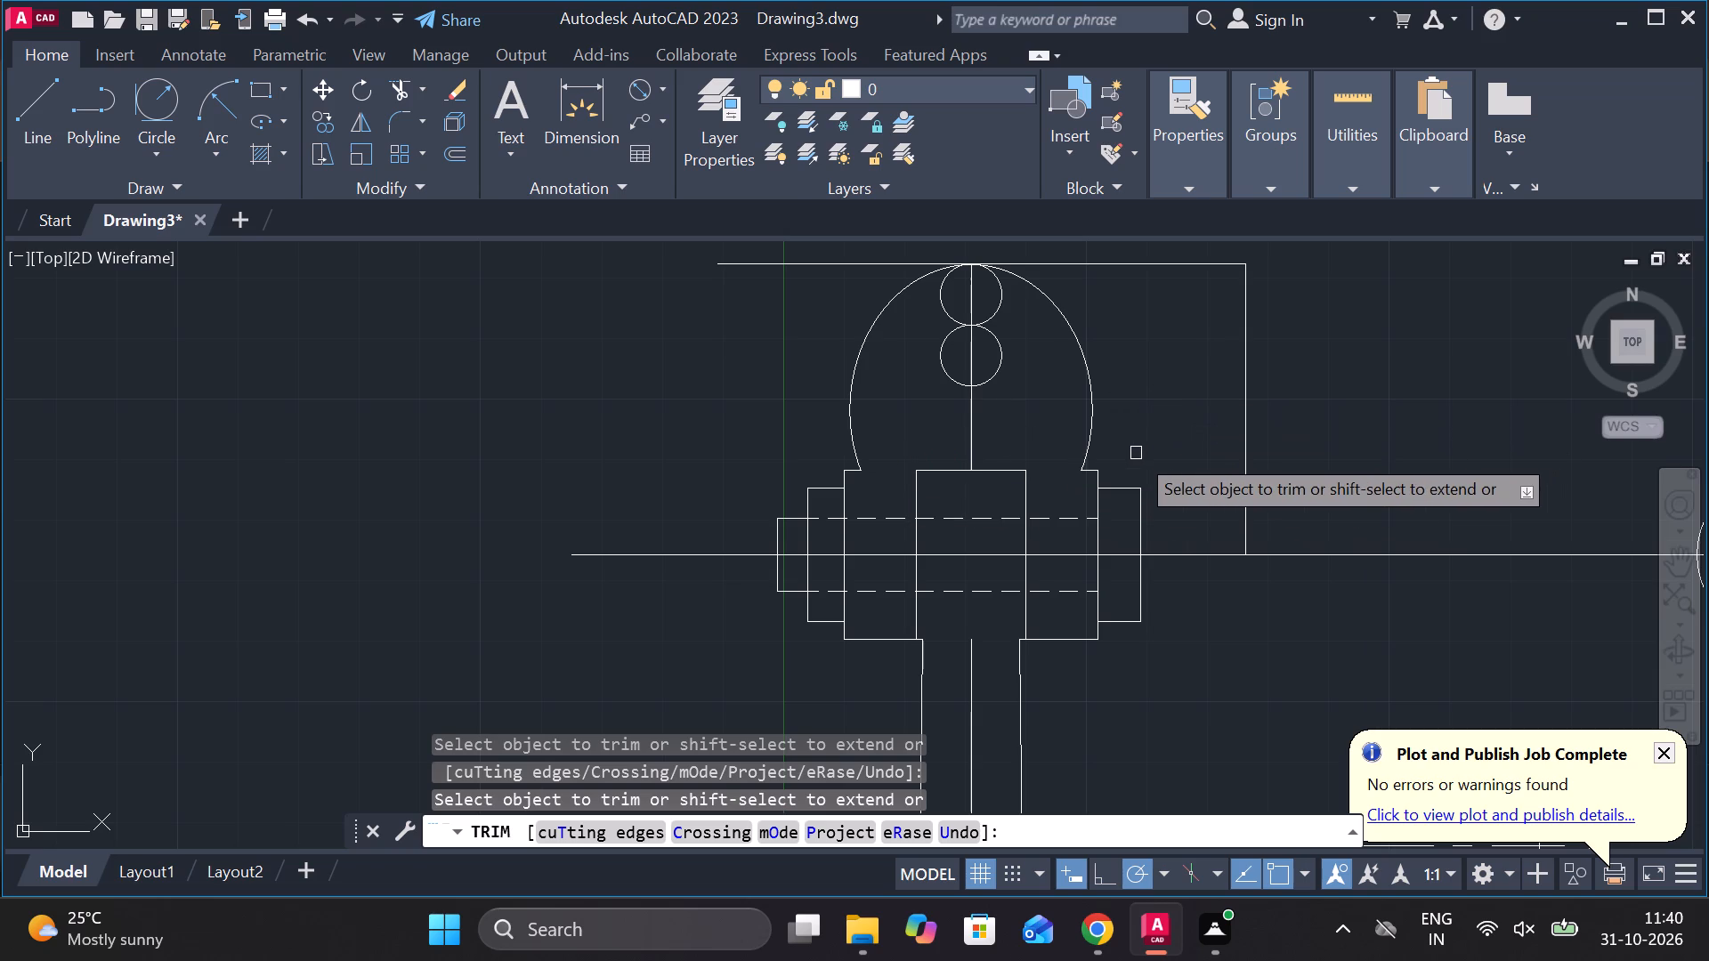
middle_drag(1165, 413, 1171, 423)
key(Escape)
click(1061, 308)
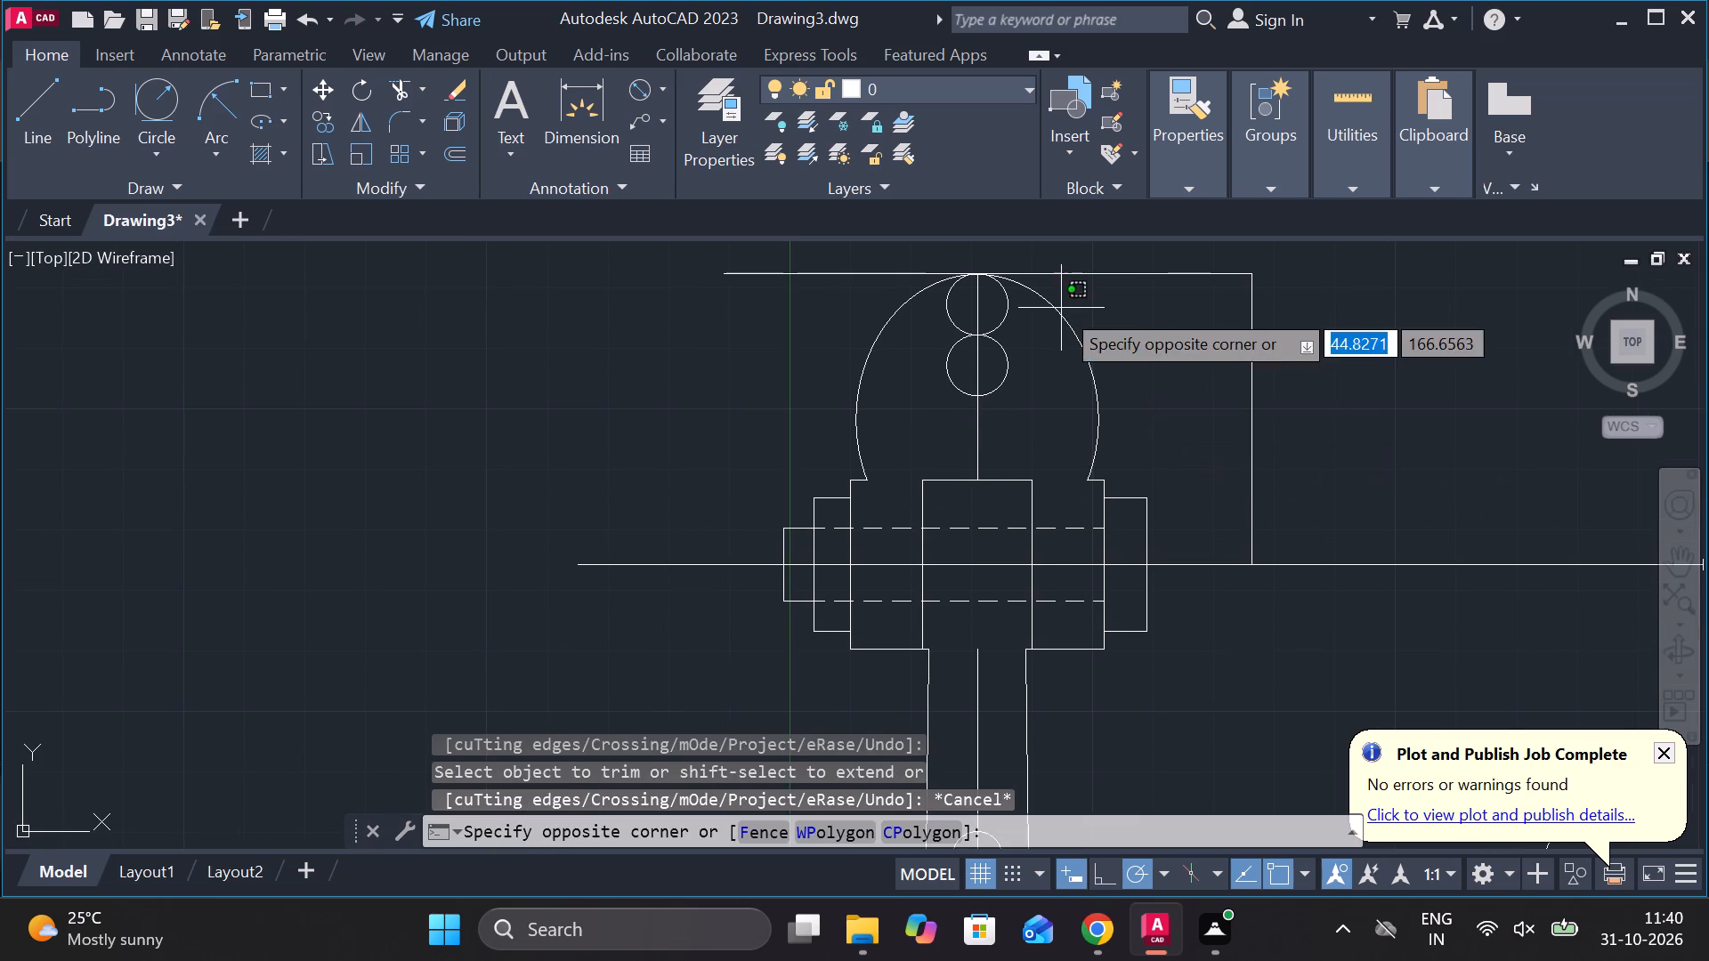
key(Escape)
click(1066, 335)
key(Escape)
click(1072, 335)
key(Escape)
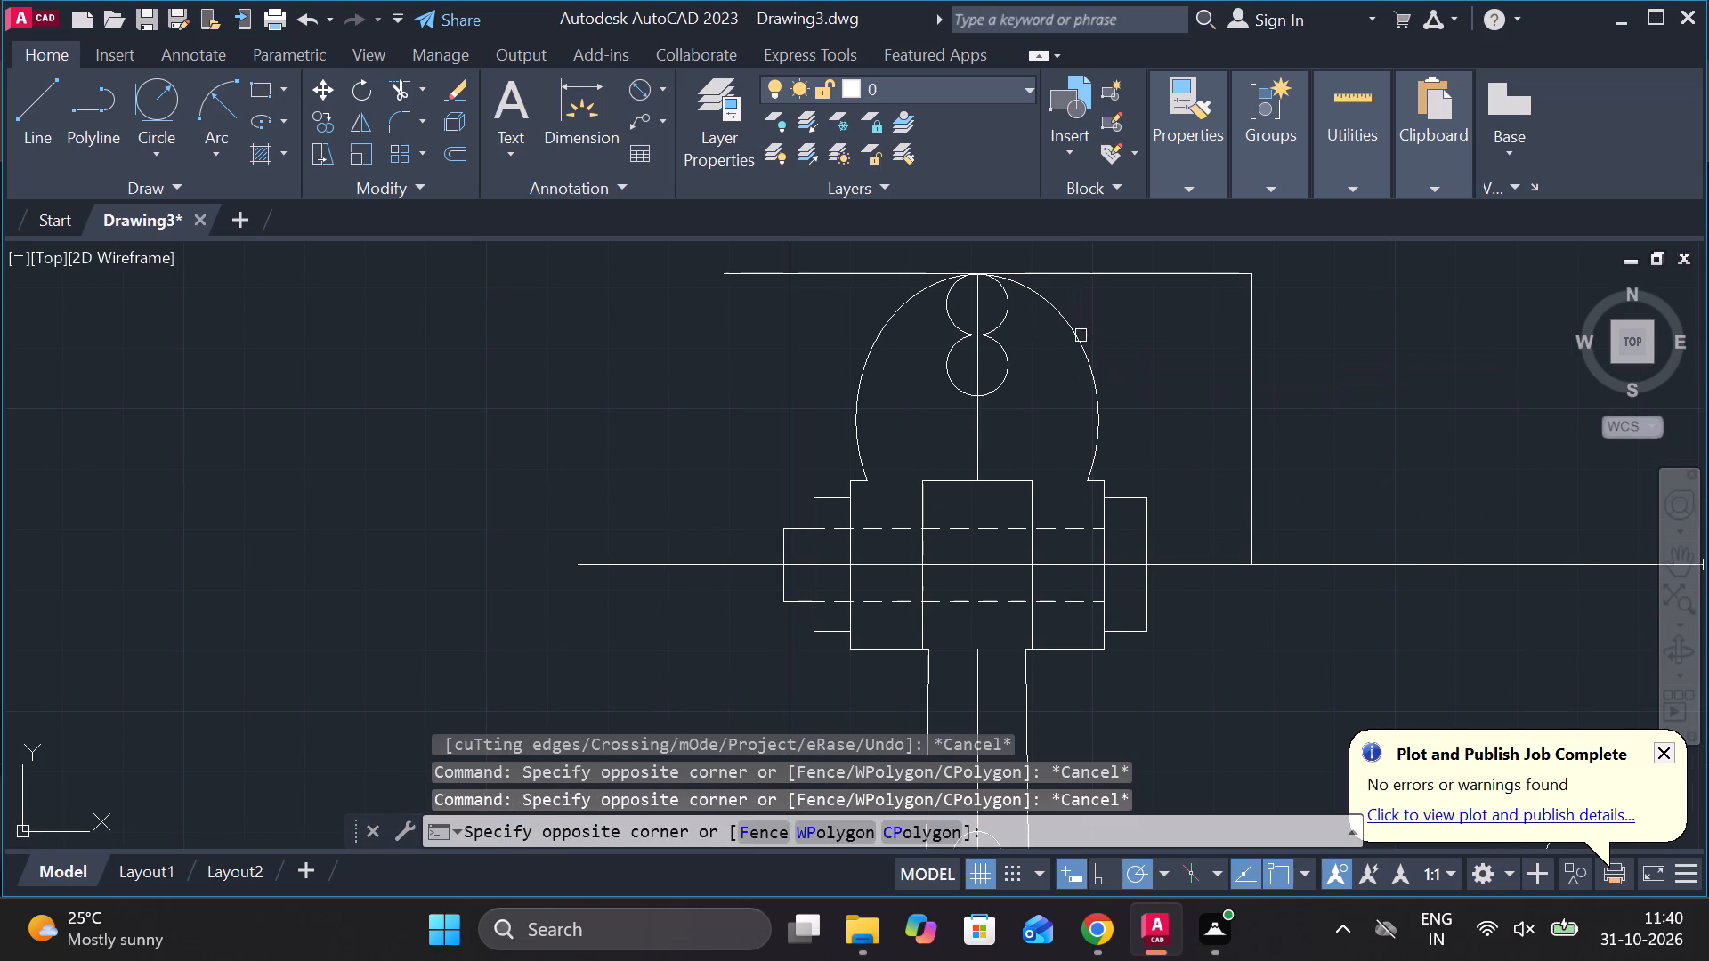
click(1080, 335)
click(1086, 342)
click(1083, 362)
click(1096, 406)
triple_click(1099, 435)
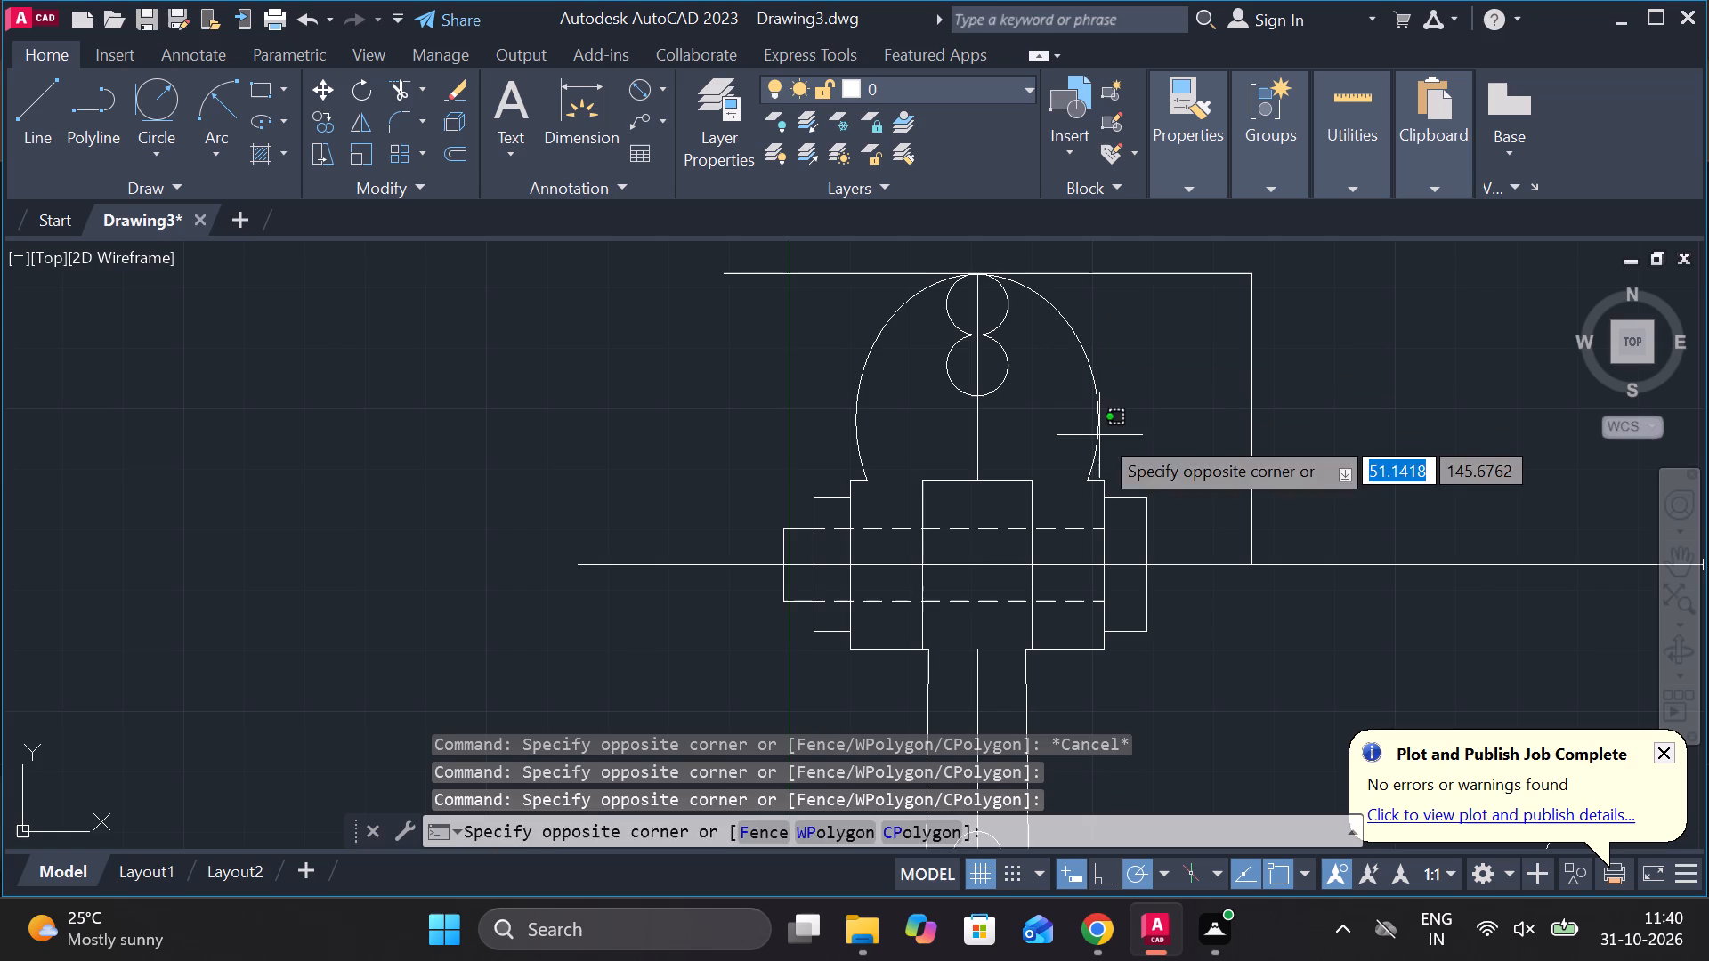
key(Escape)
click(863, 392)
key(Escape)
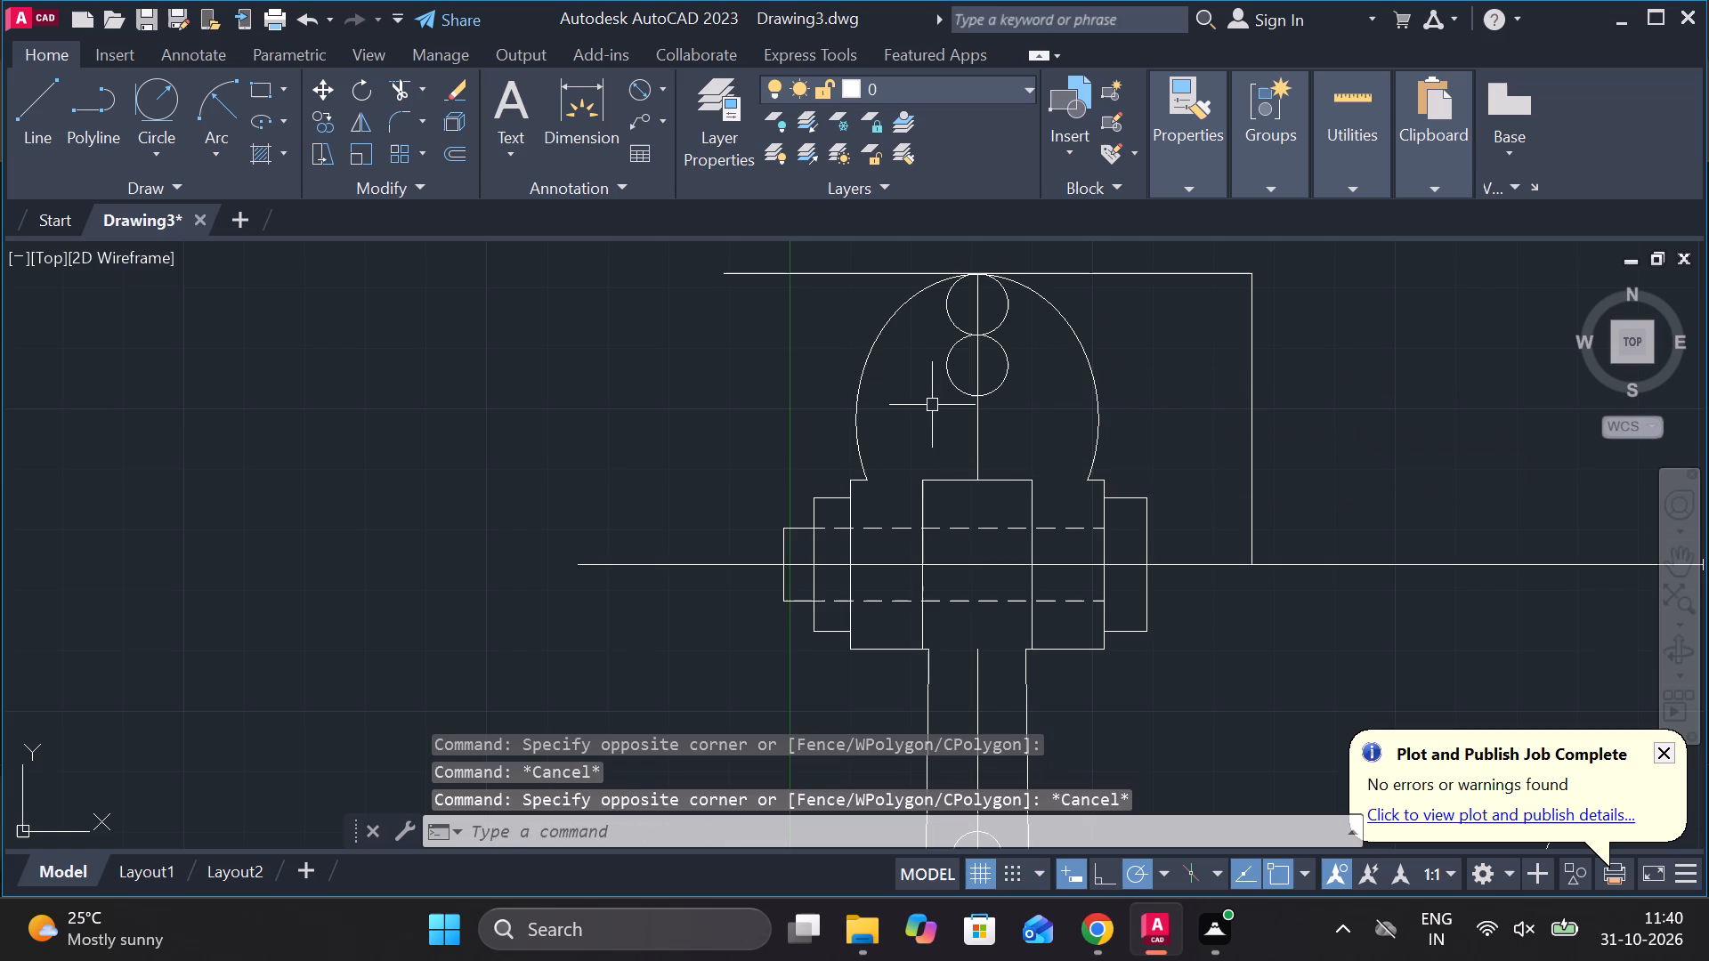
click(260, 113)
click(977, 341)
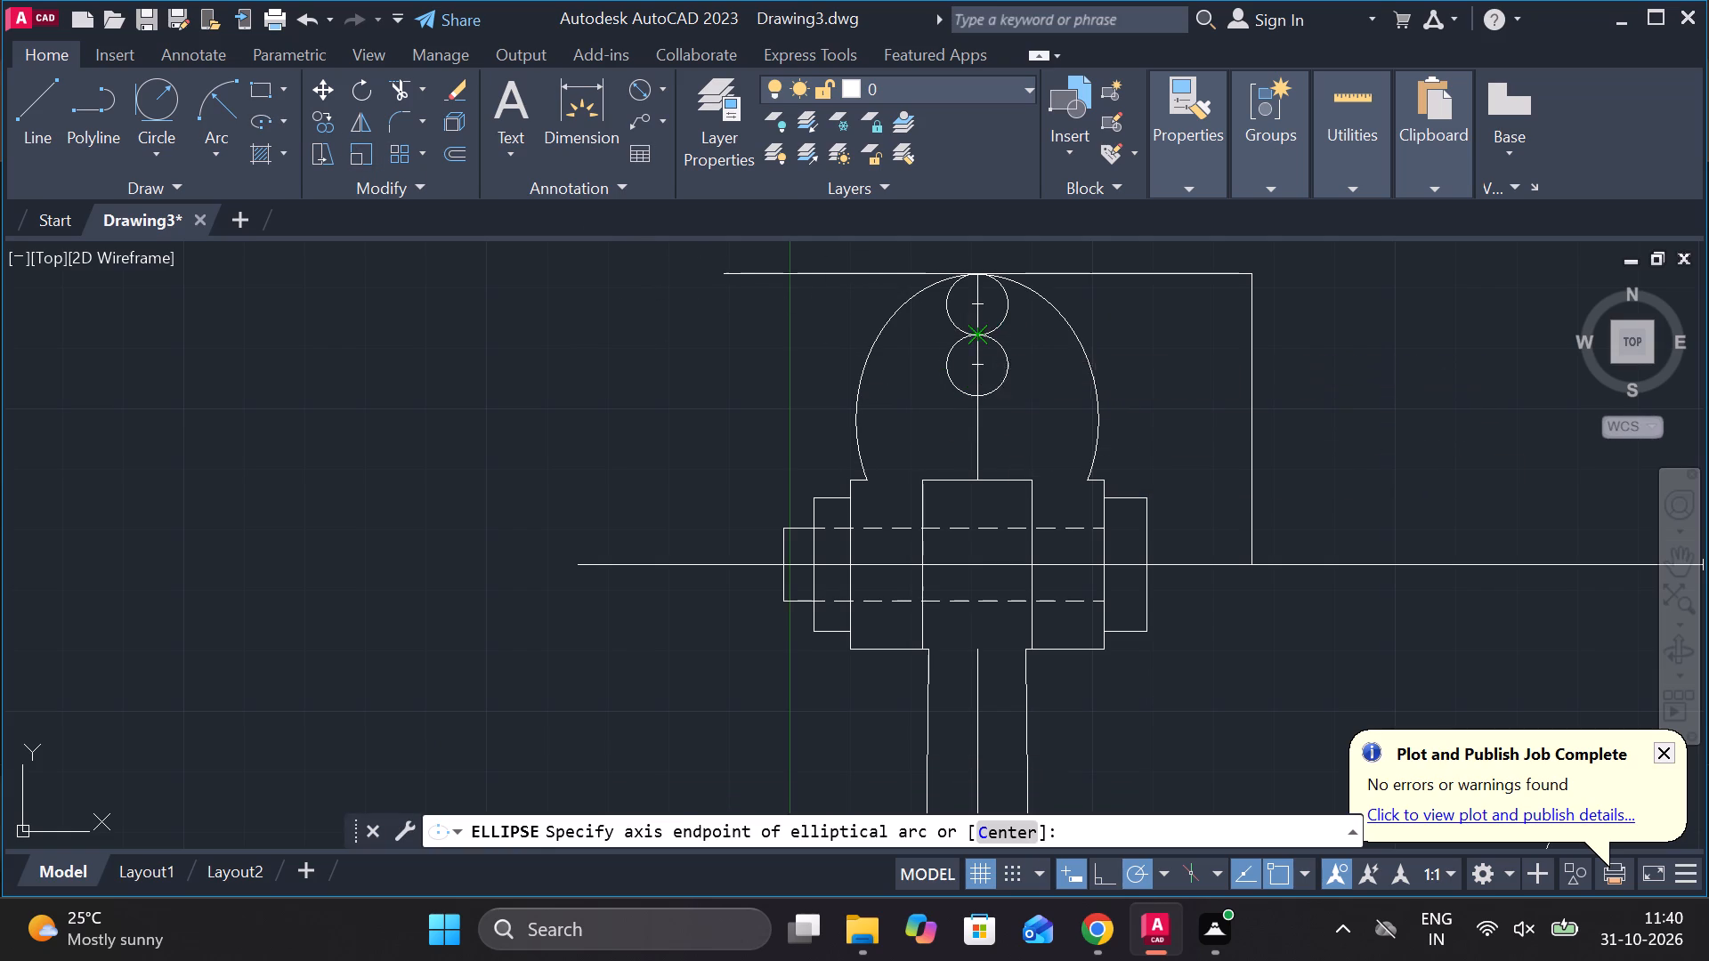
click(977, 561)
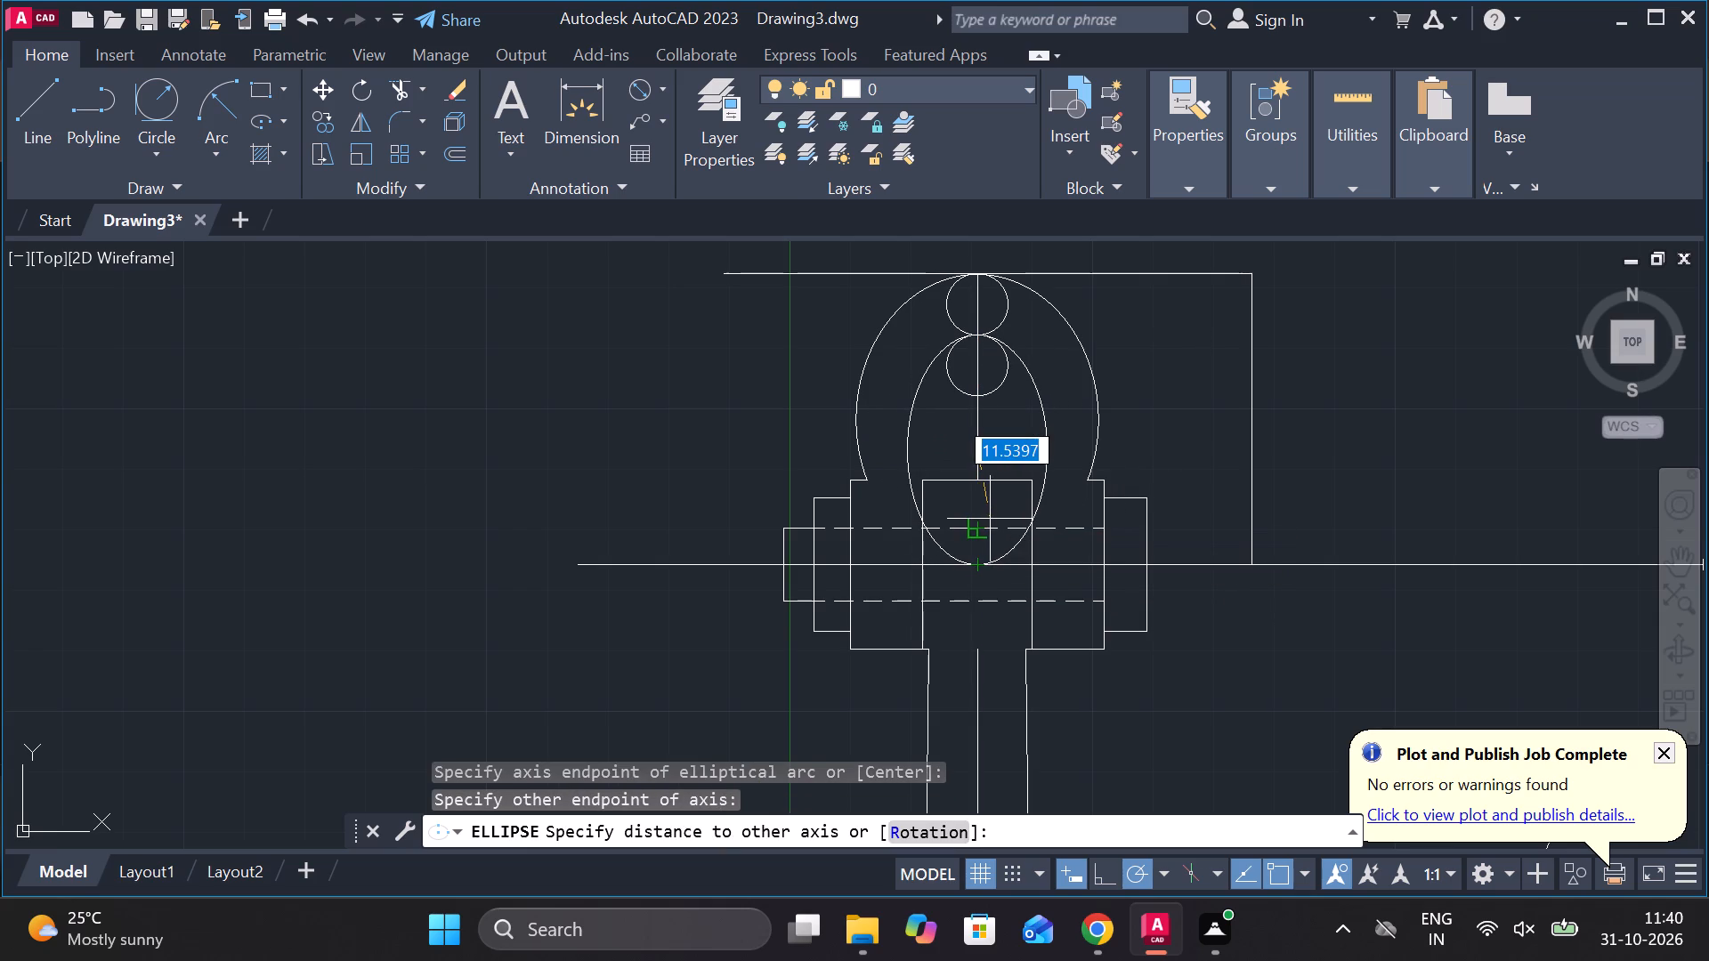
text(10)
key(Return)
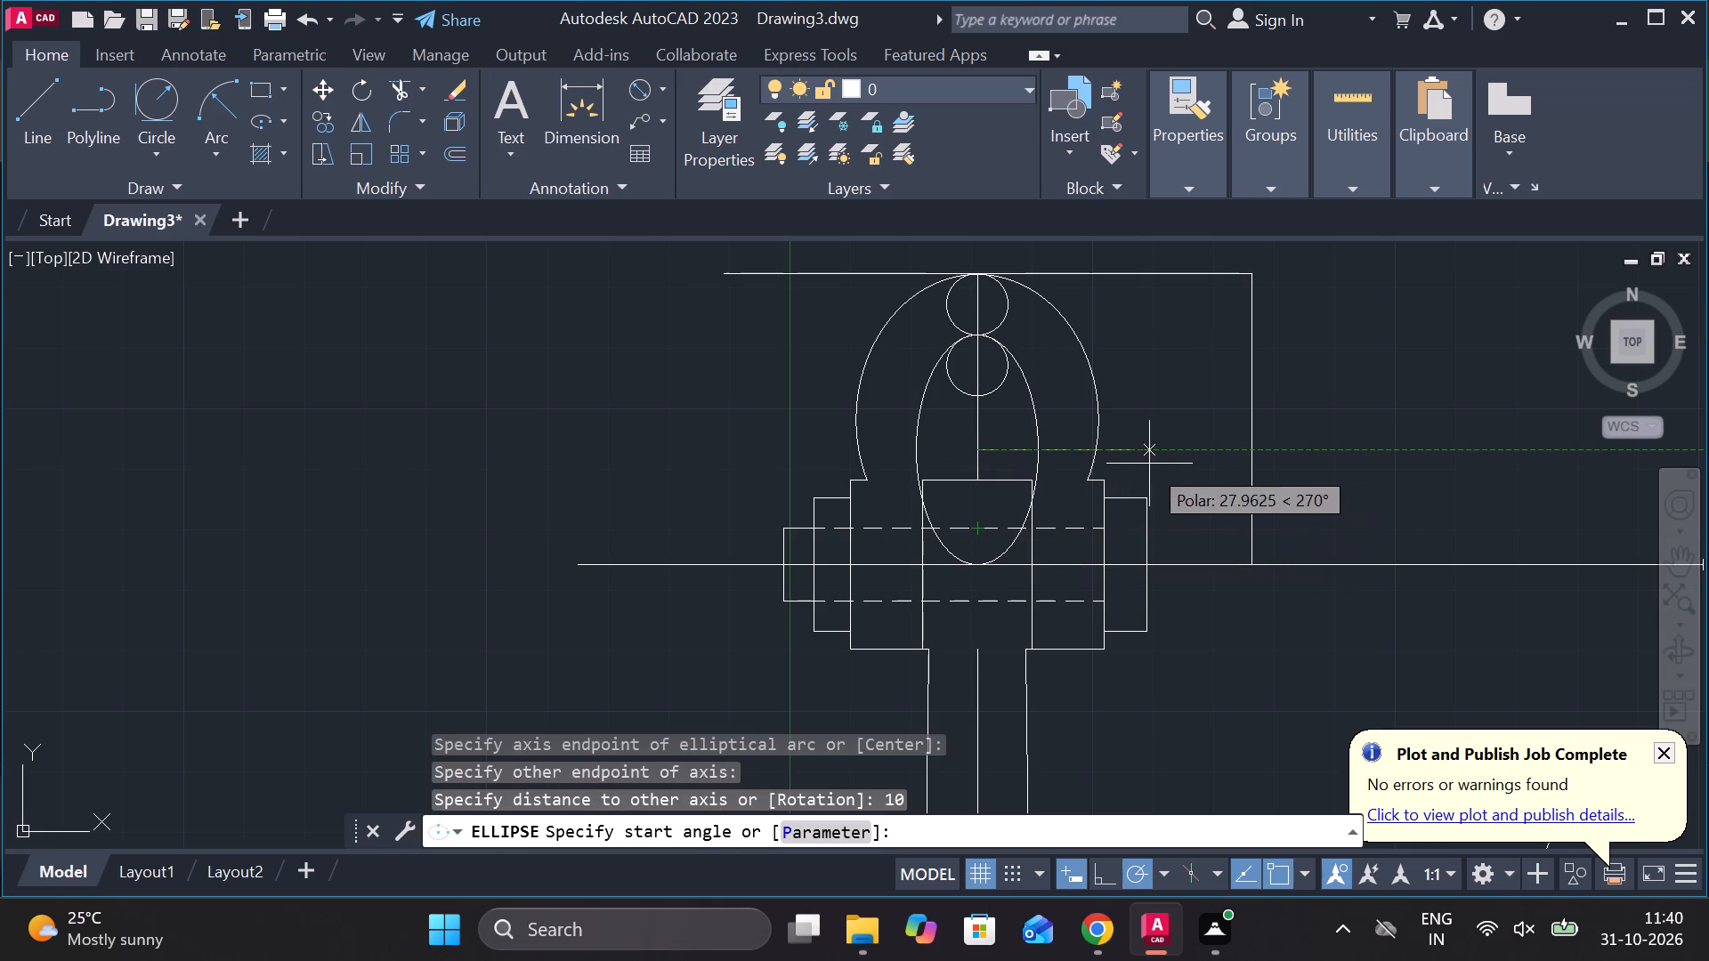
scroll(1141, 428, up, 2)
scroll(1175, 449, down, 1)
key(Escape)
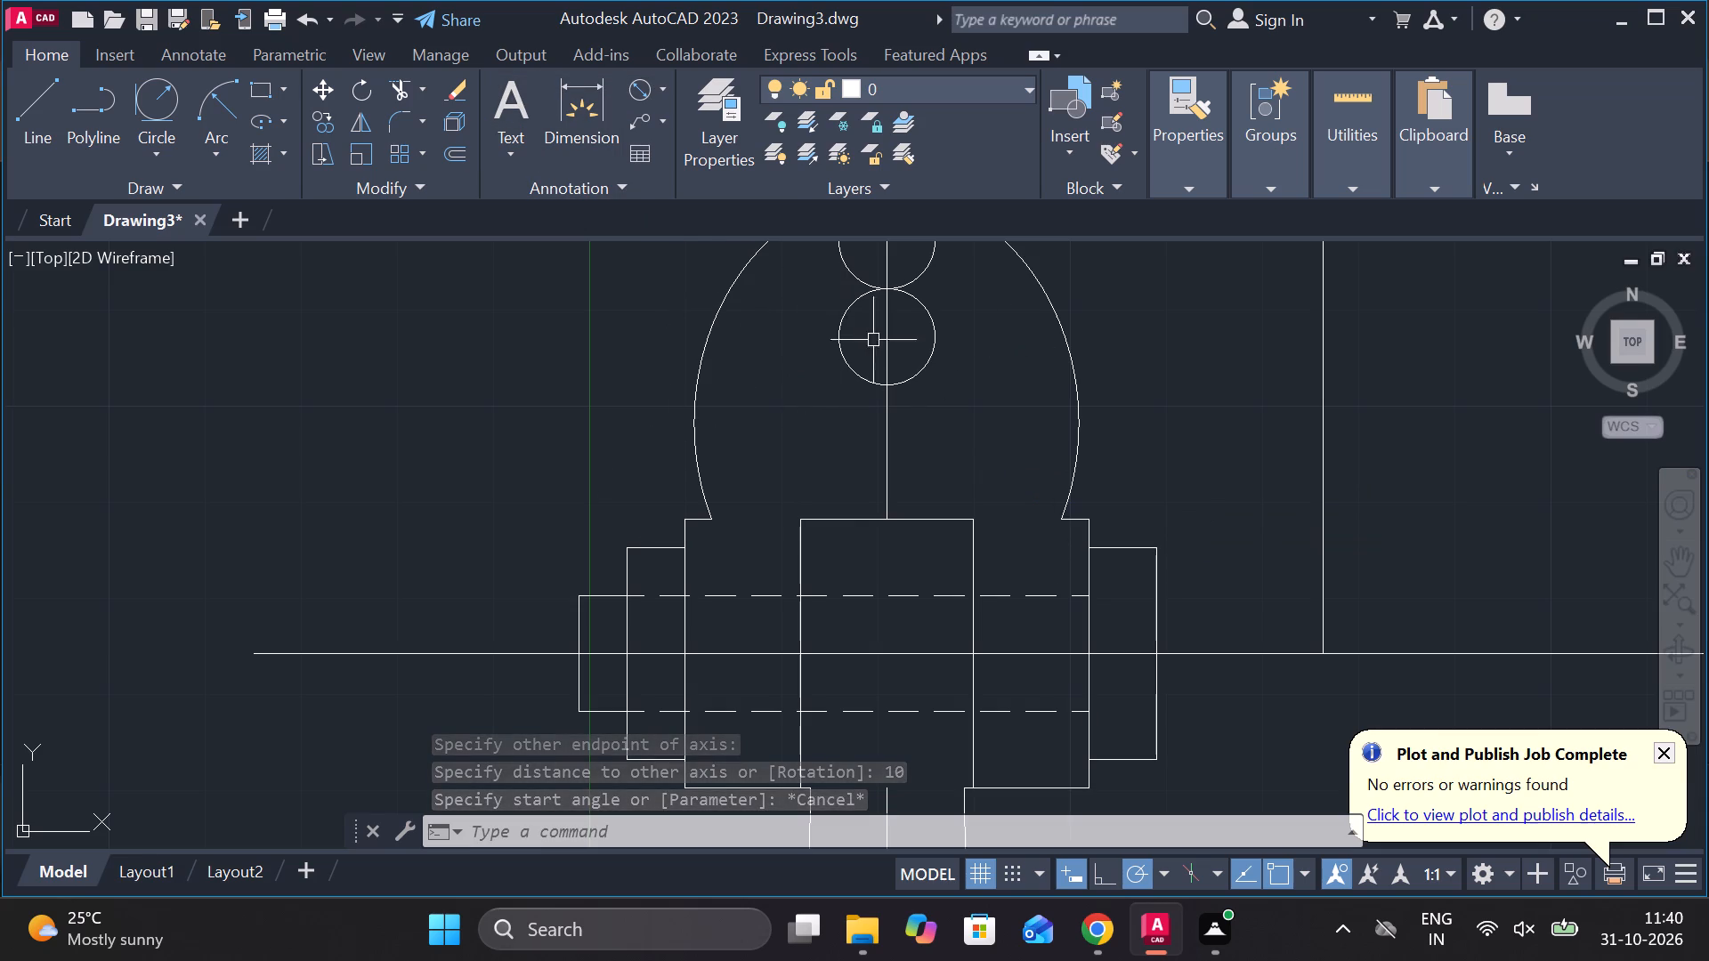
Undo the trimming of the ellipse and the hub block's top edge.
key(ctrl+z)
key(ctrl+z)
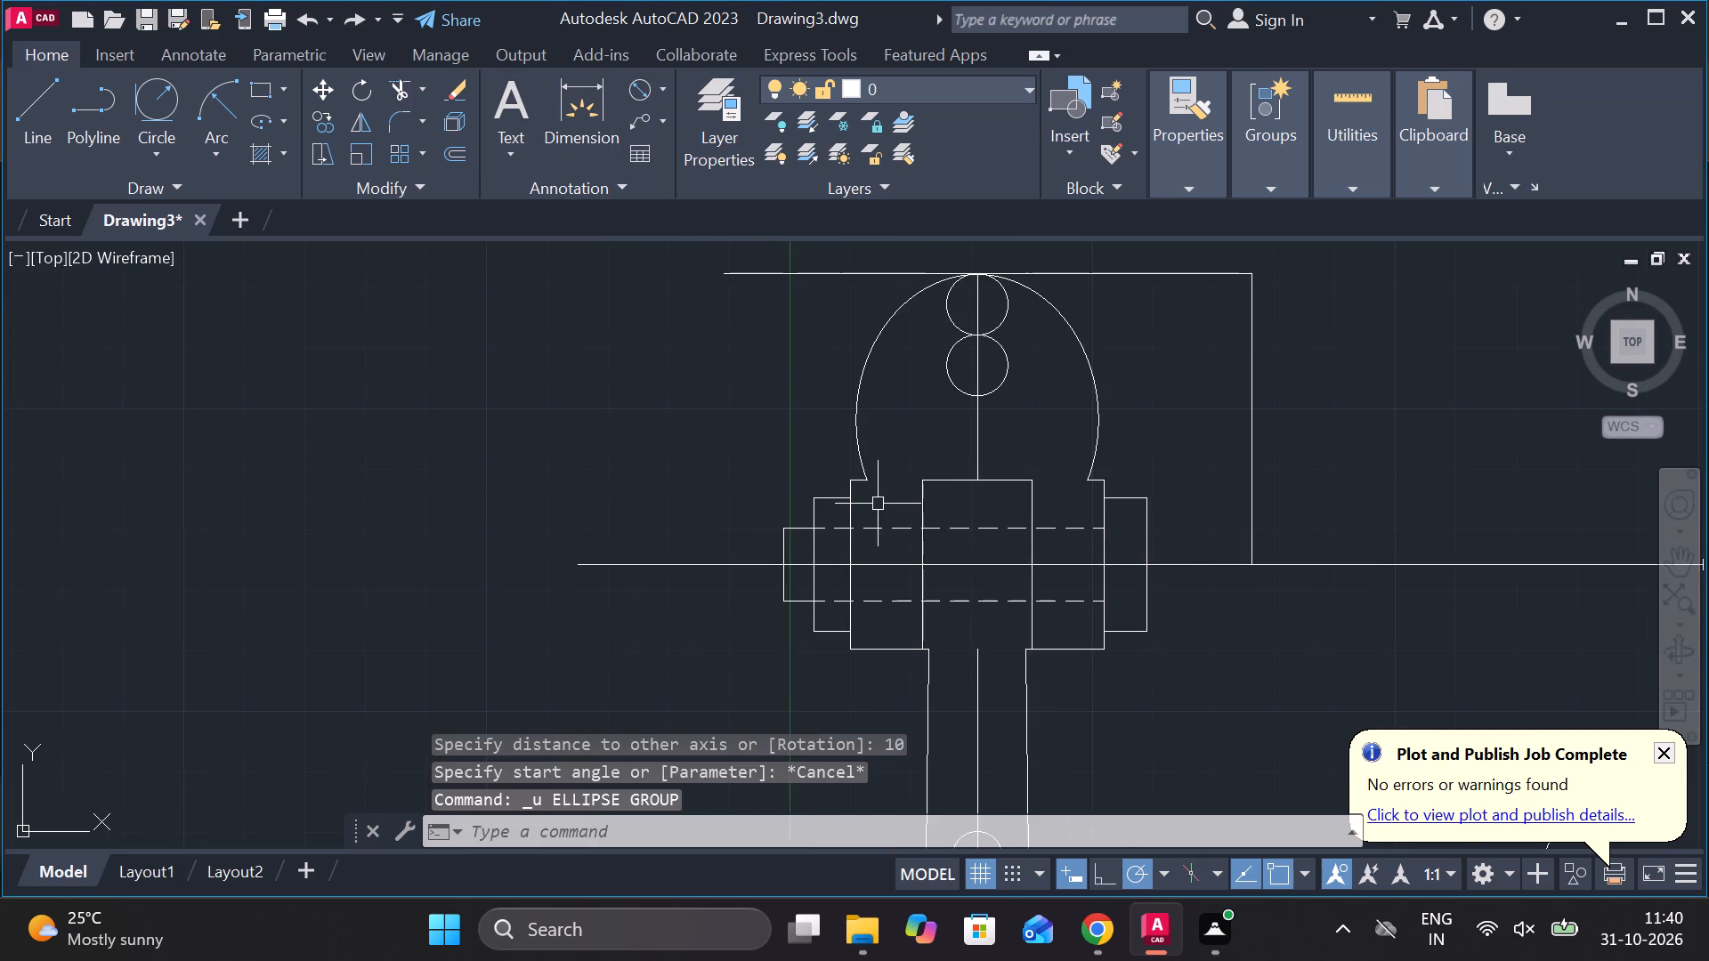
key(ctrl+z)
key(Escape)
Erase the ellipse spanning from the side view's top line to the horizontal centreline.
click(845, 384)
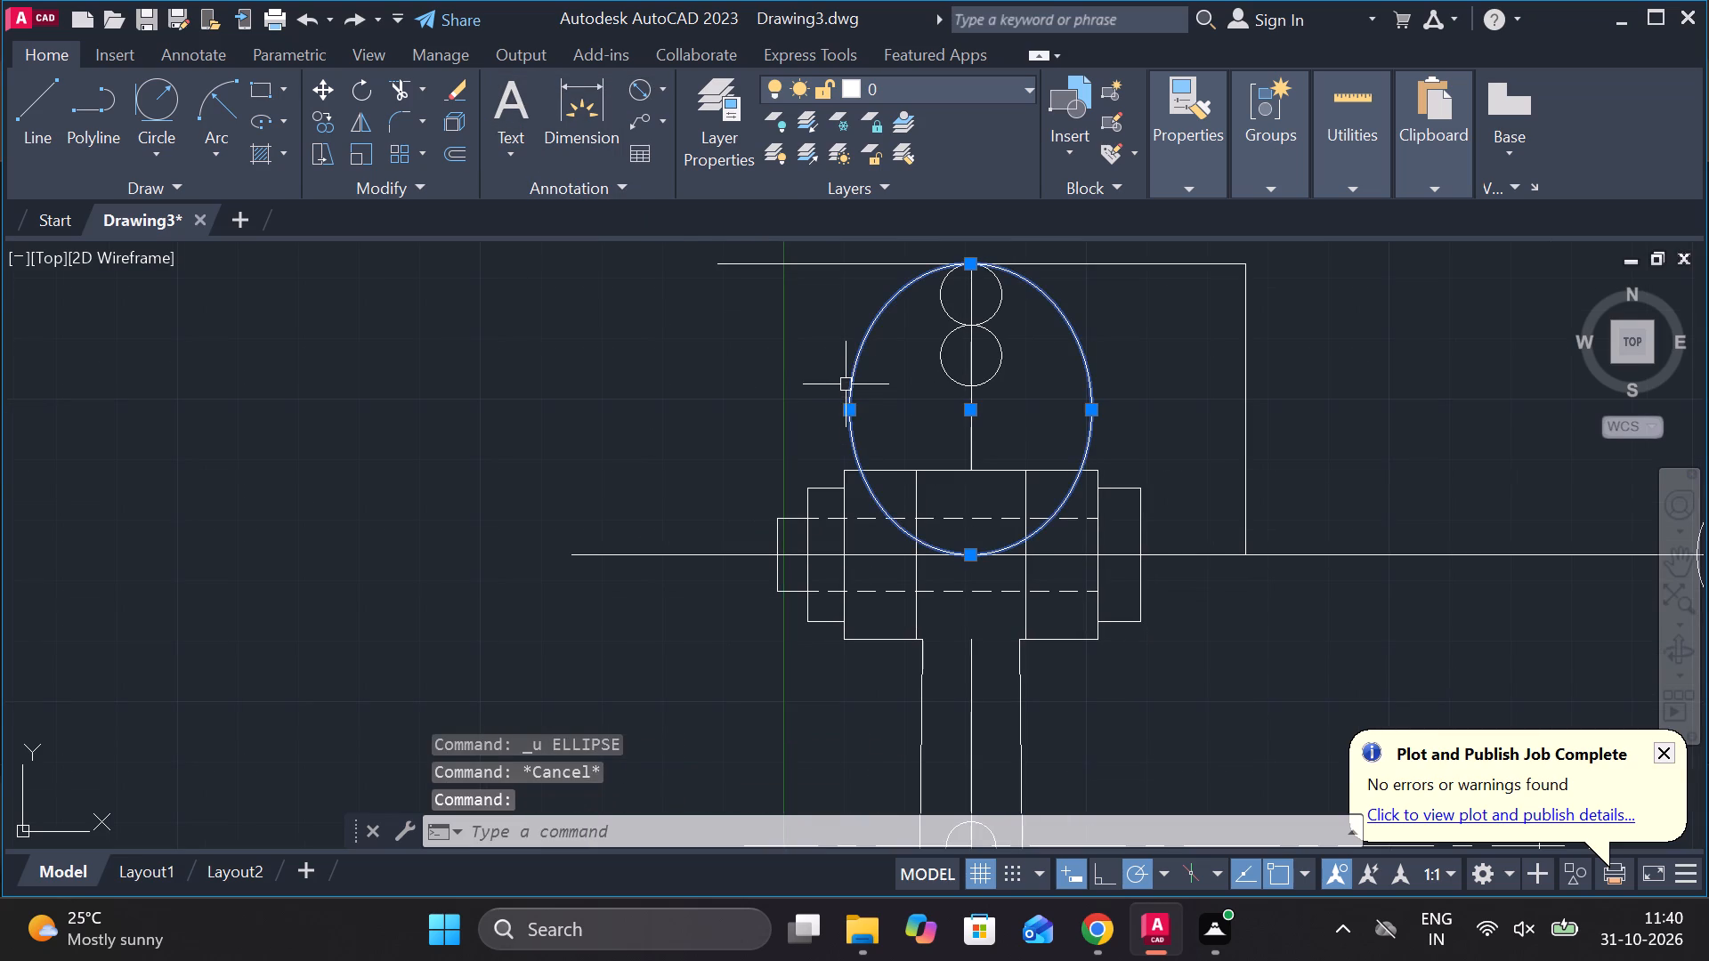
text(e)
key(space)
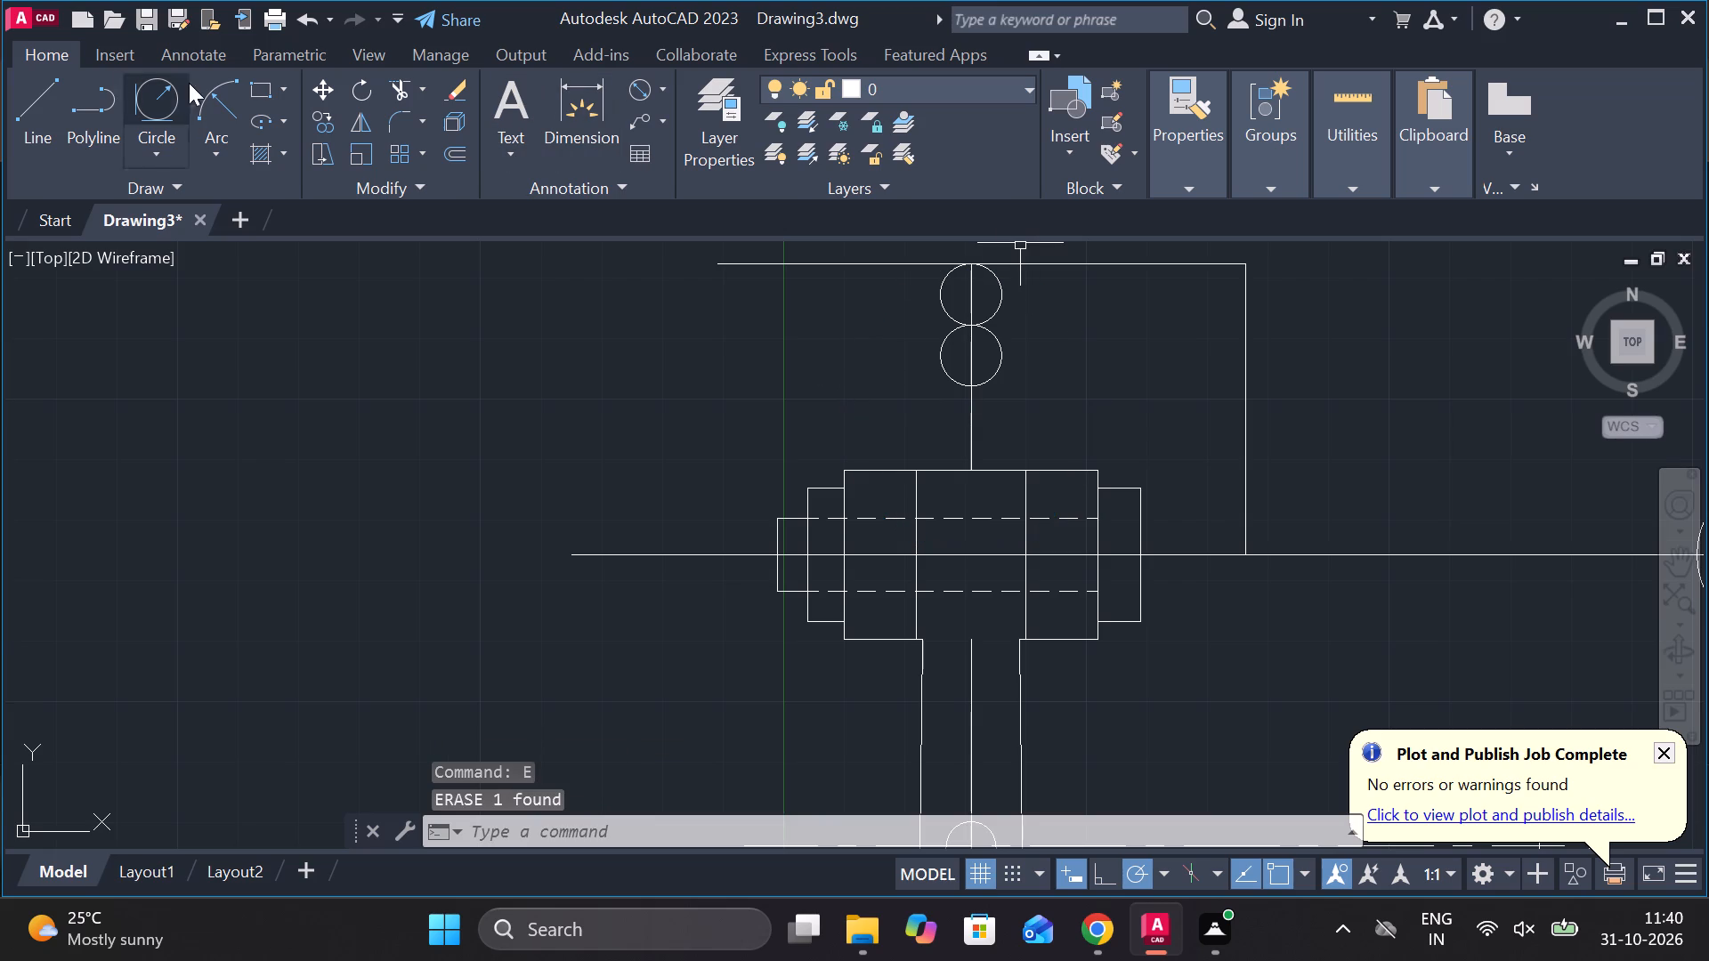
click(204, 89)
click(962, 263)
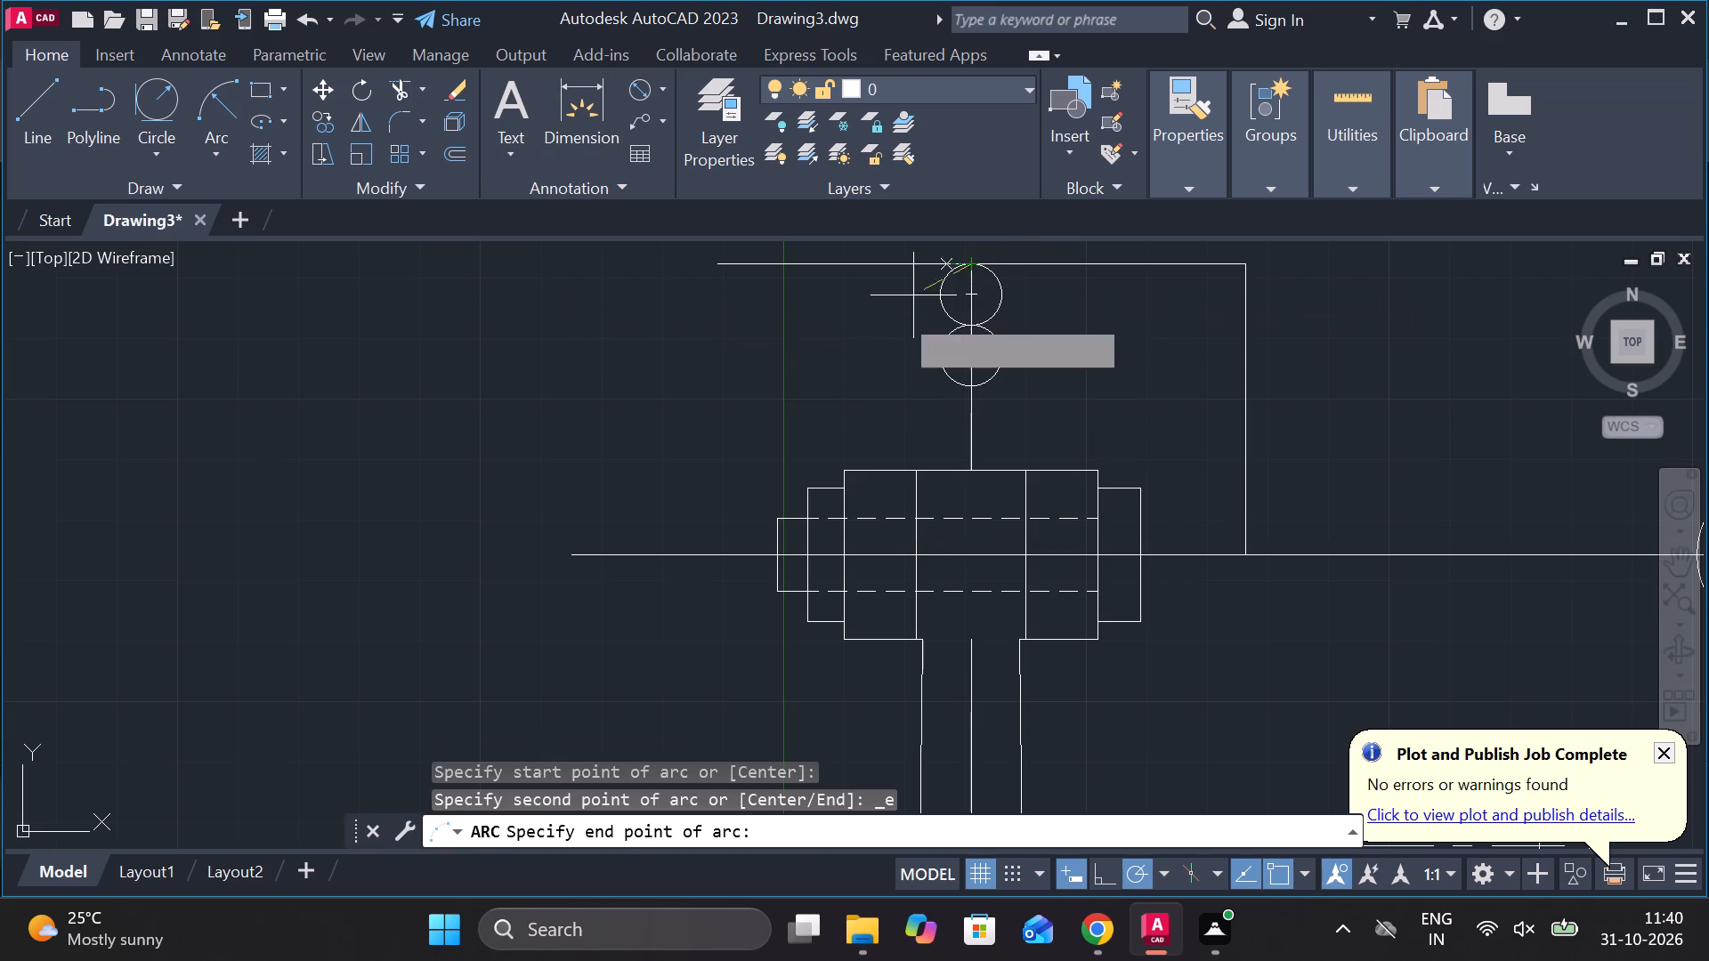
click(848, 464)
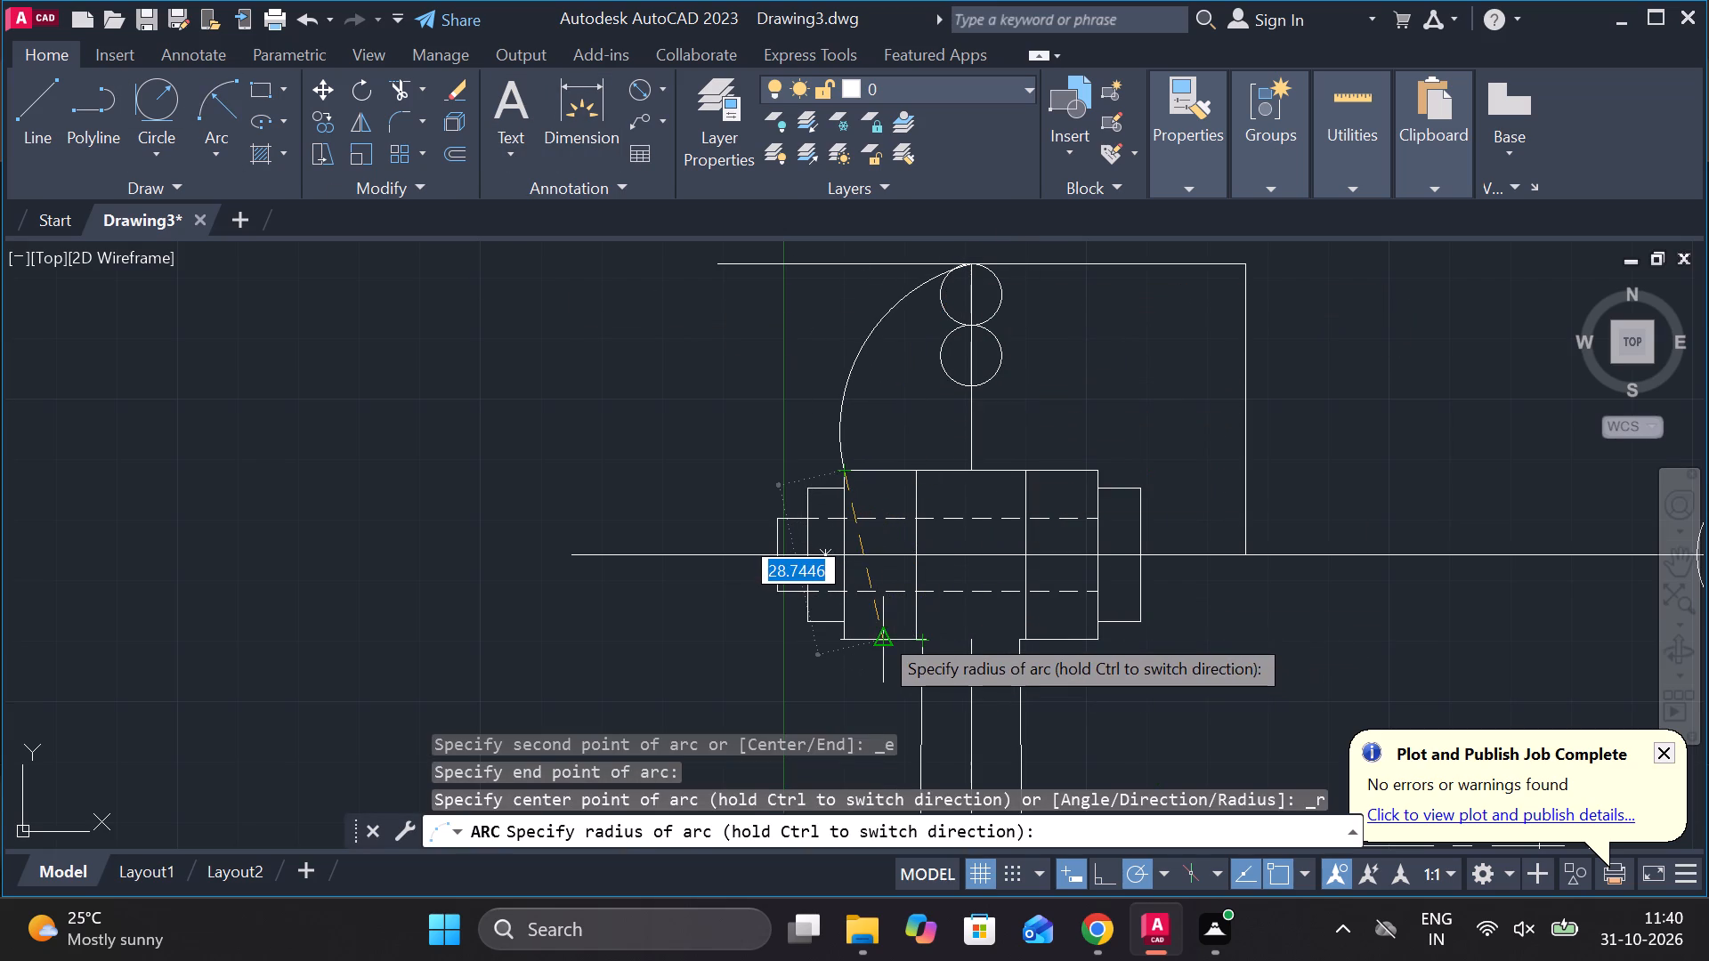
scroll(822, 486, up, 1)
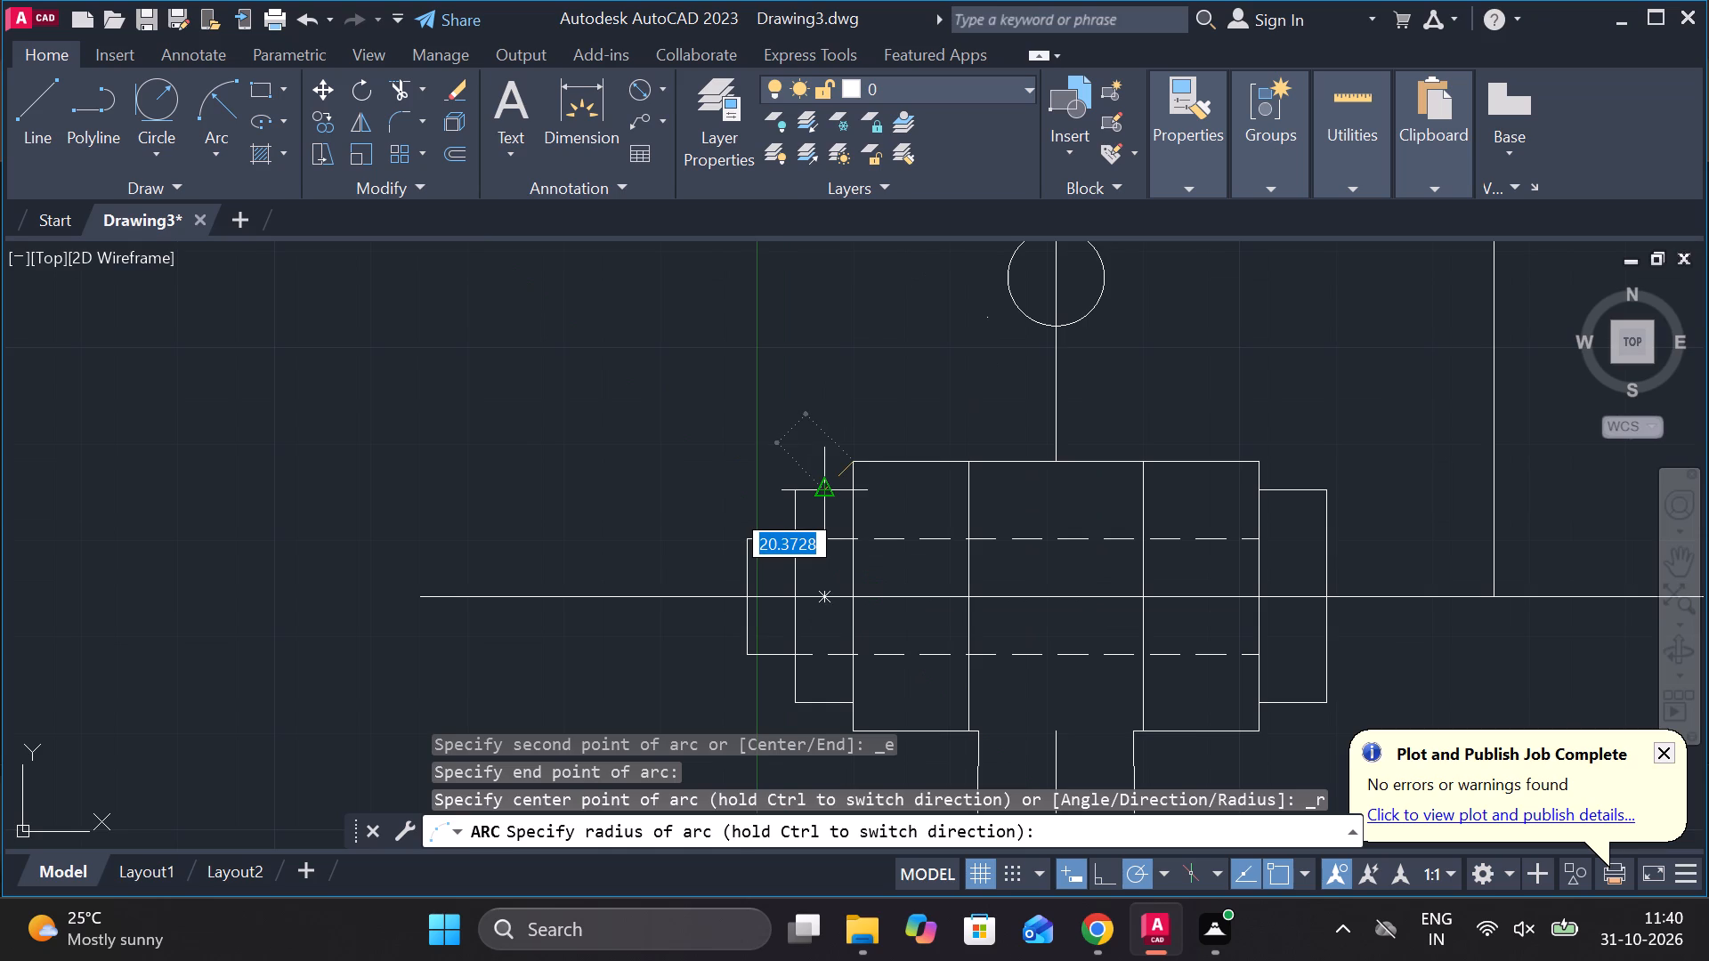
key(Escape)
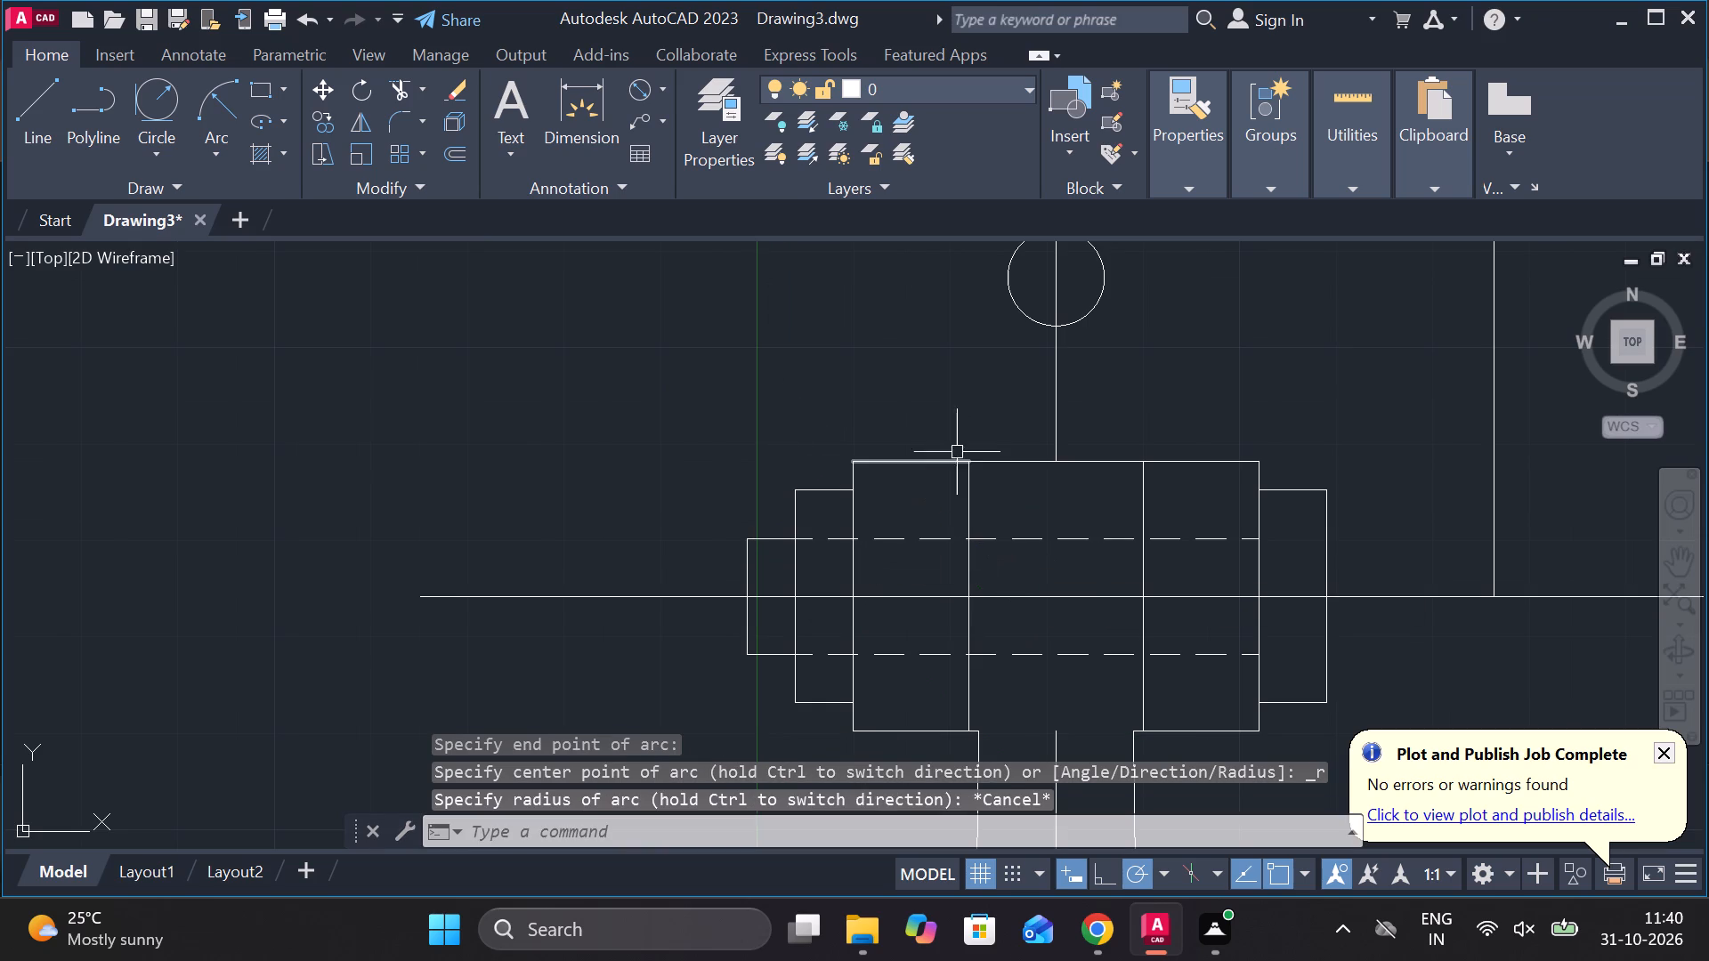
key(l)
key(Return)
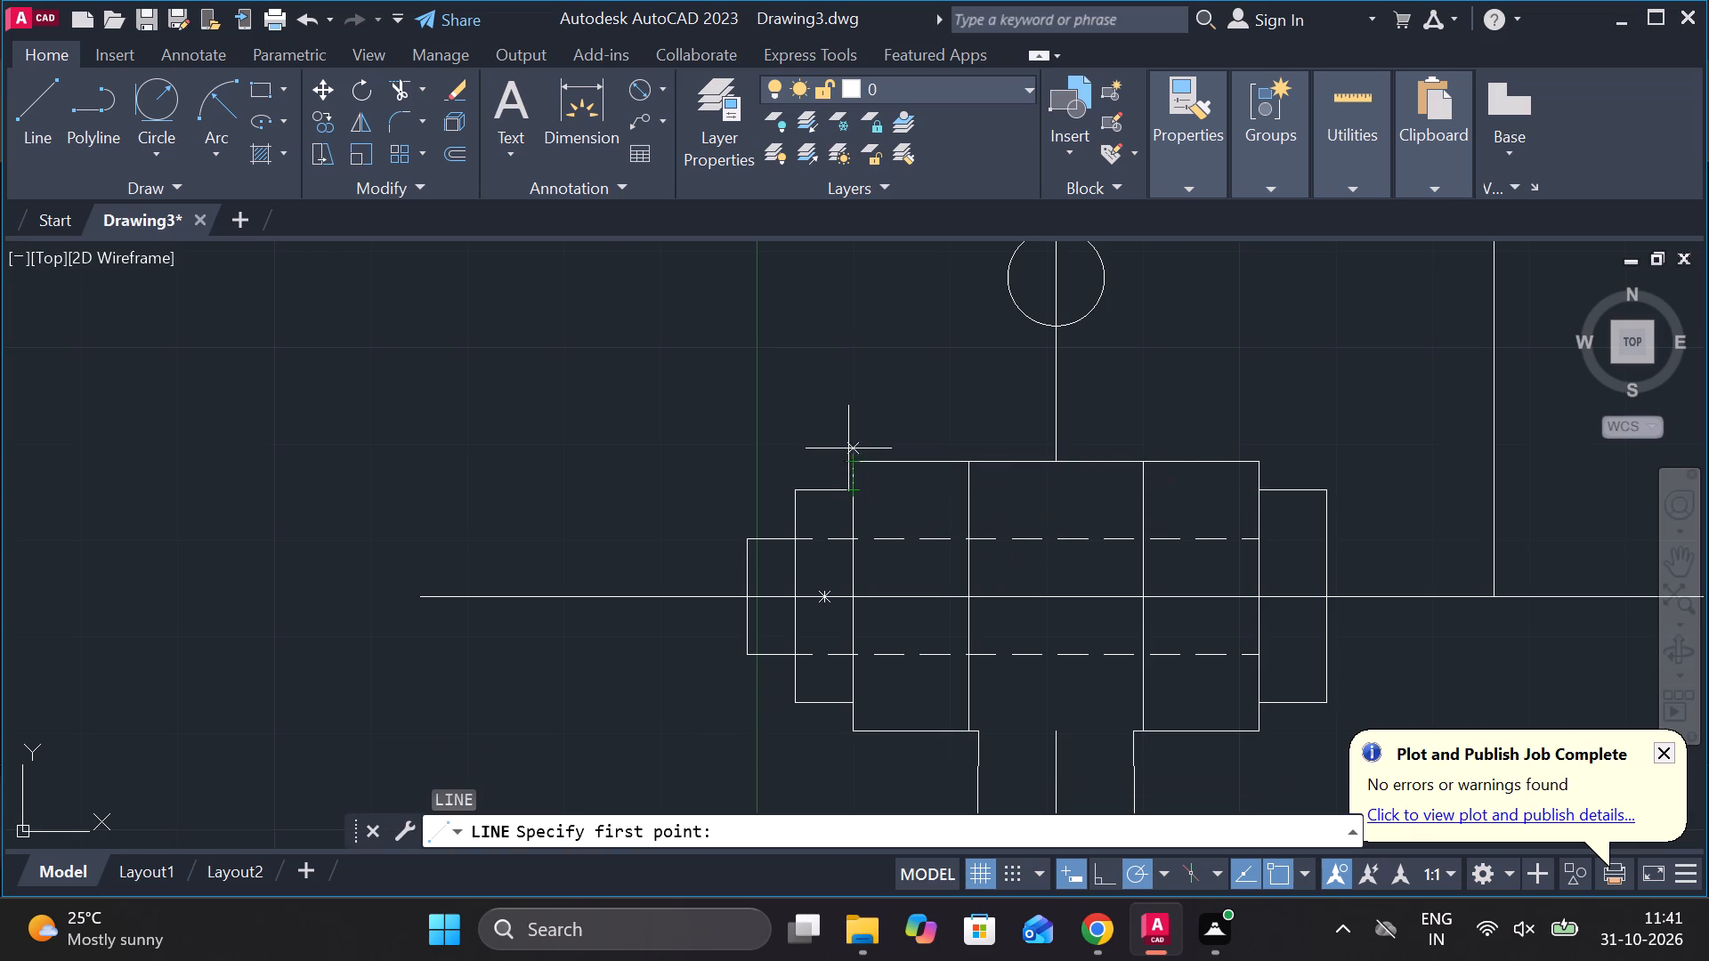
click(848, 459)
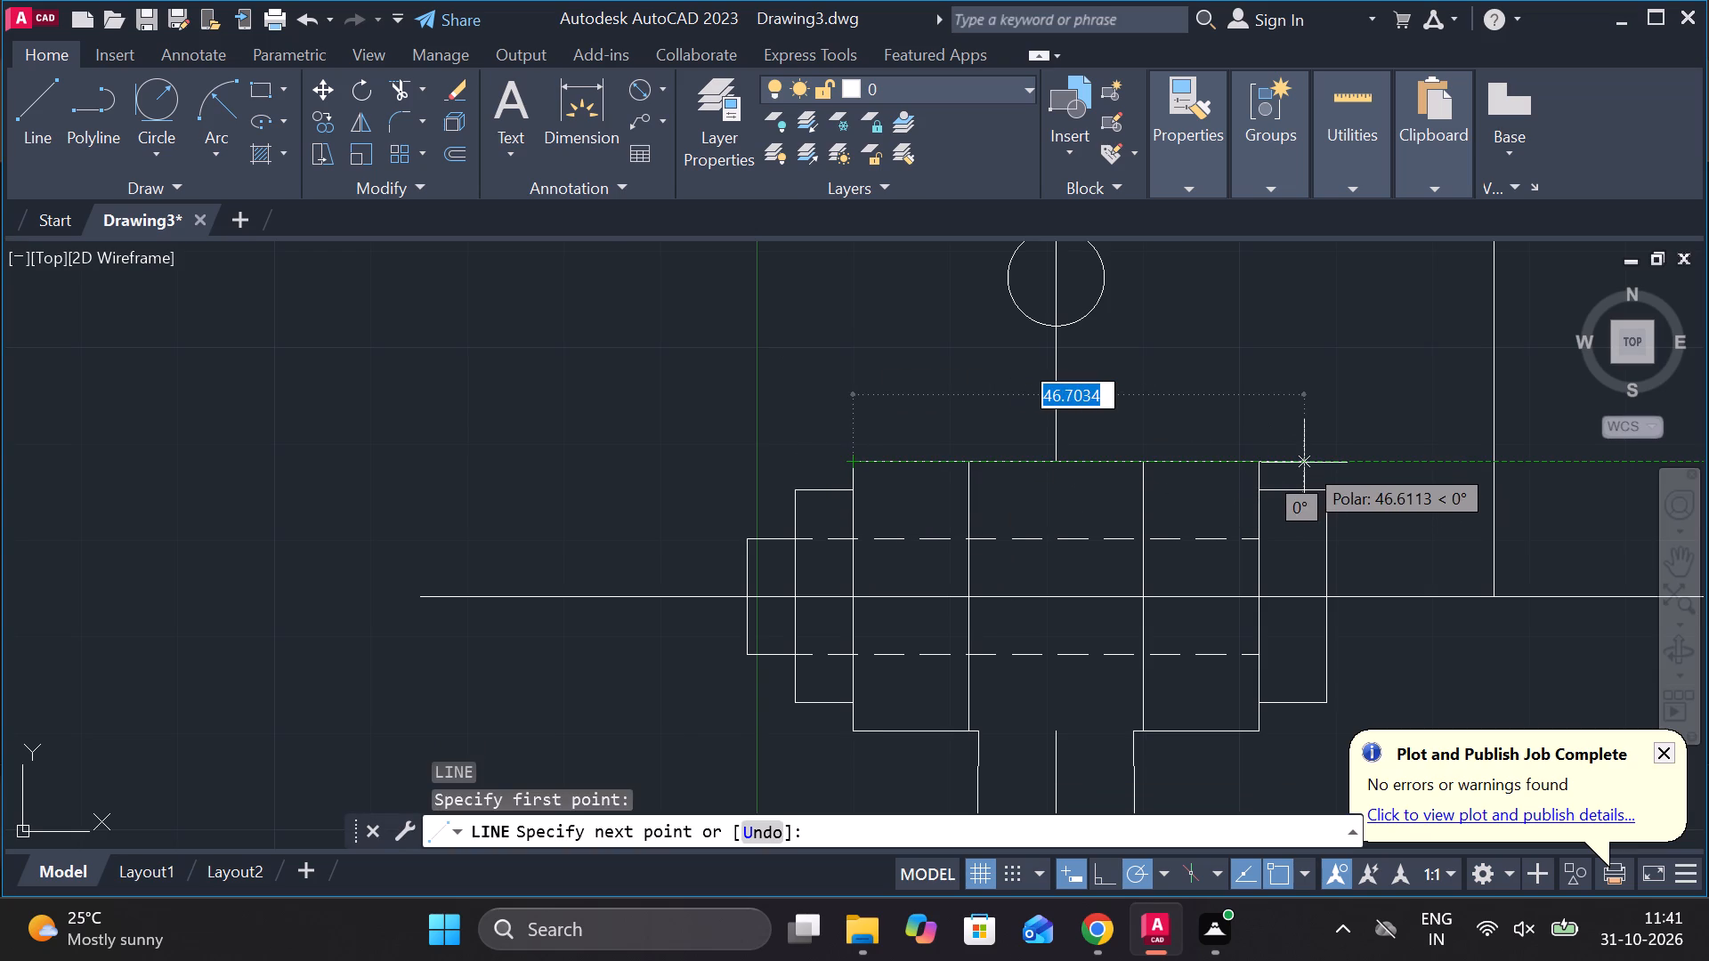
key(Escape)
Draw a short vertical line upward from the upper-left corner of the side view's hub block.
key(l)
key(Return)
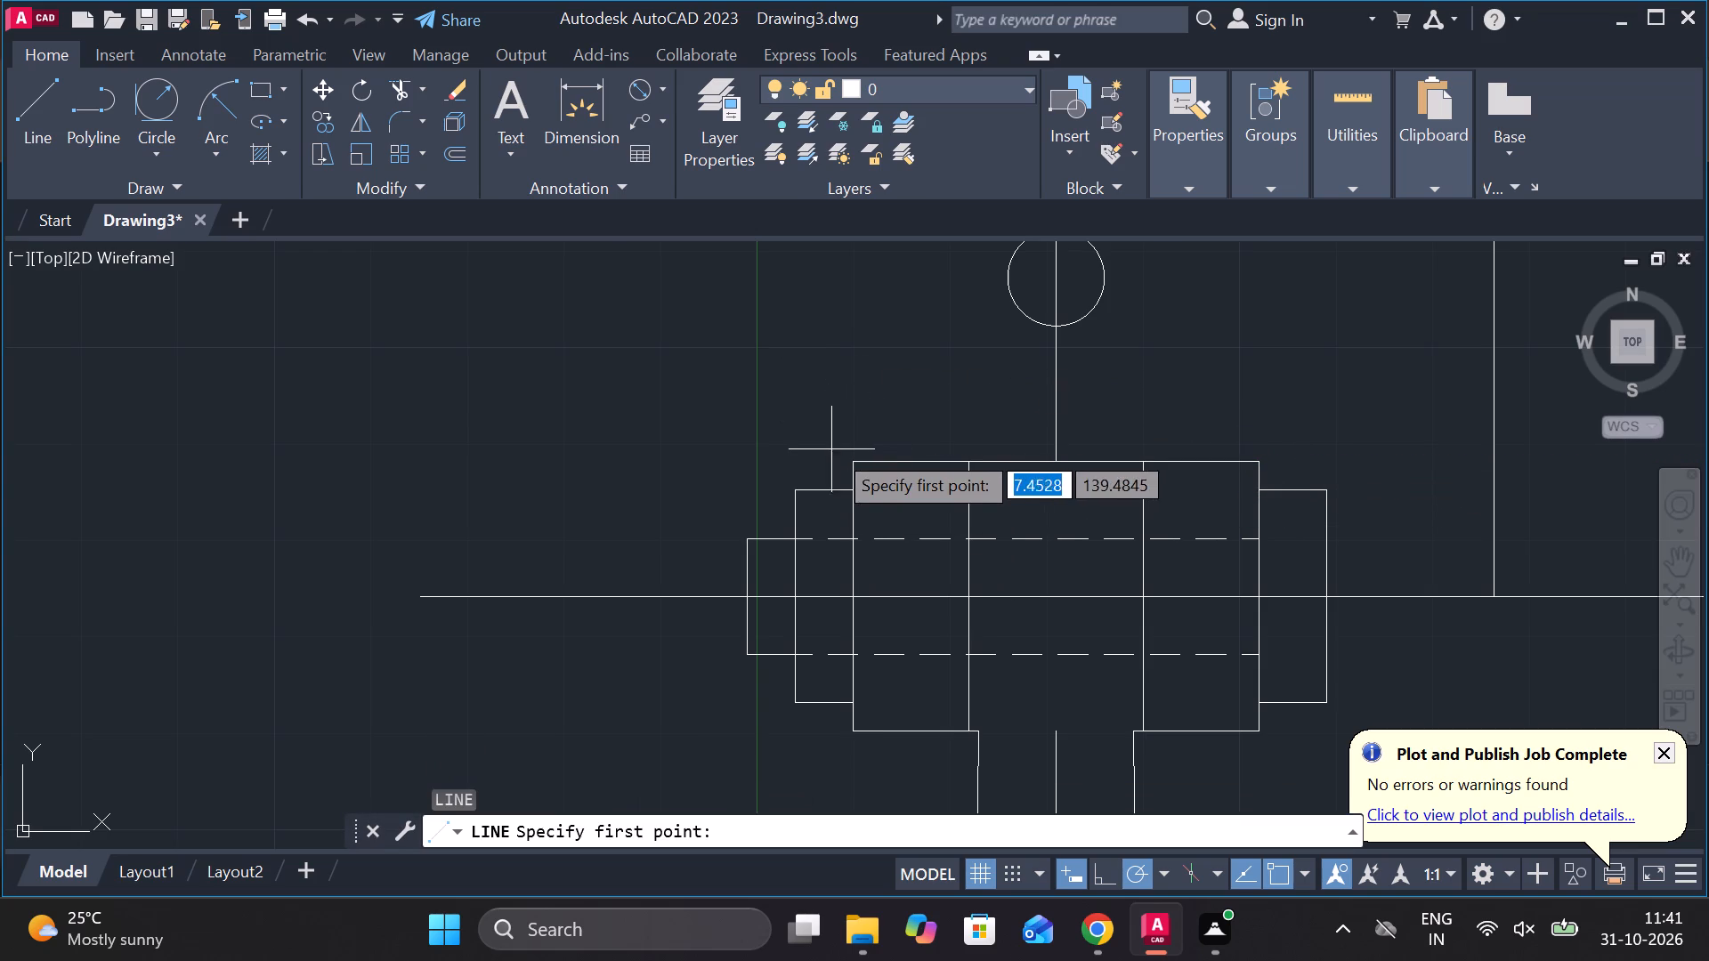
click(853, 461)
click(853, 416)
key(Escape)
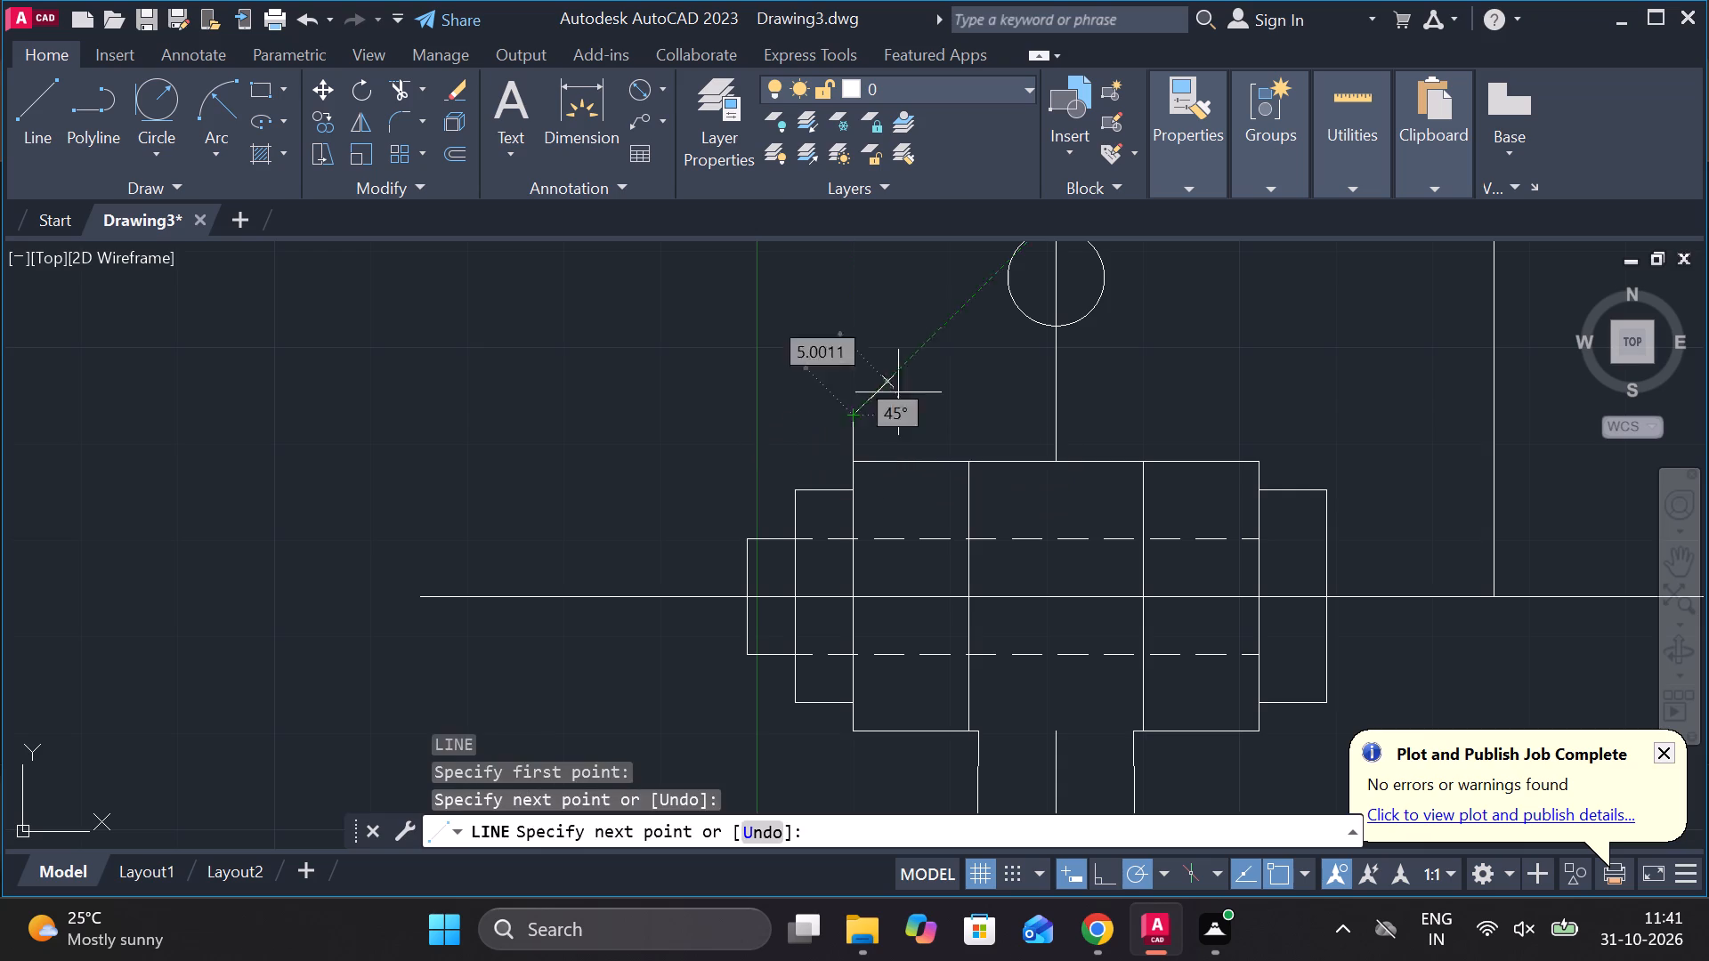
Offset the short vertical line at the side view hub block's upper-left corner inward by 1.
click(859, 429)
key(o)
key(Return)
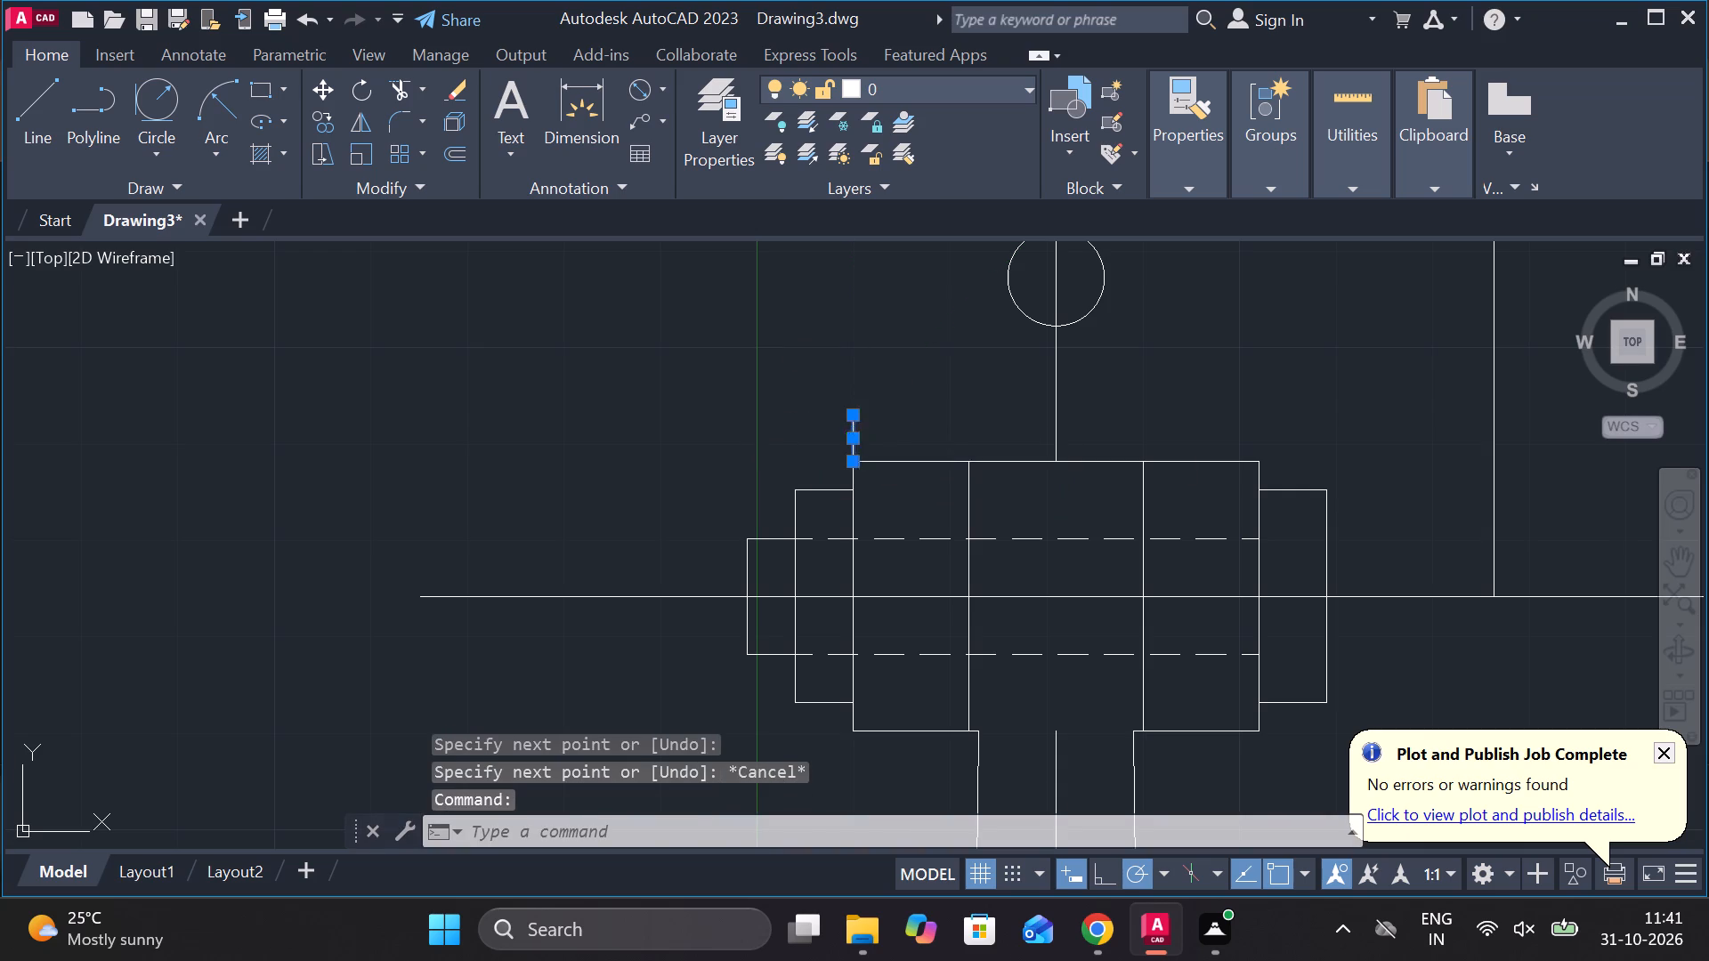
key(Return)
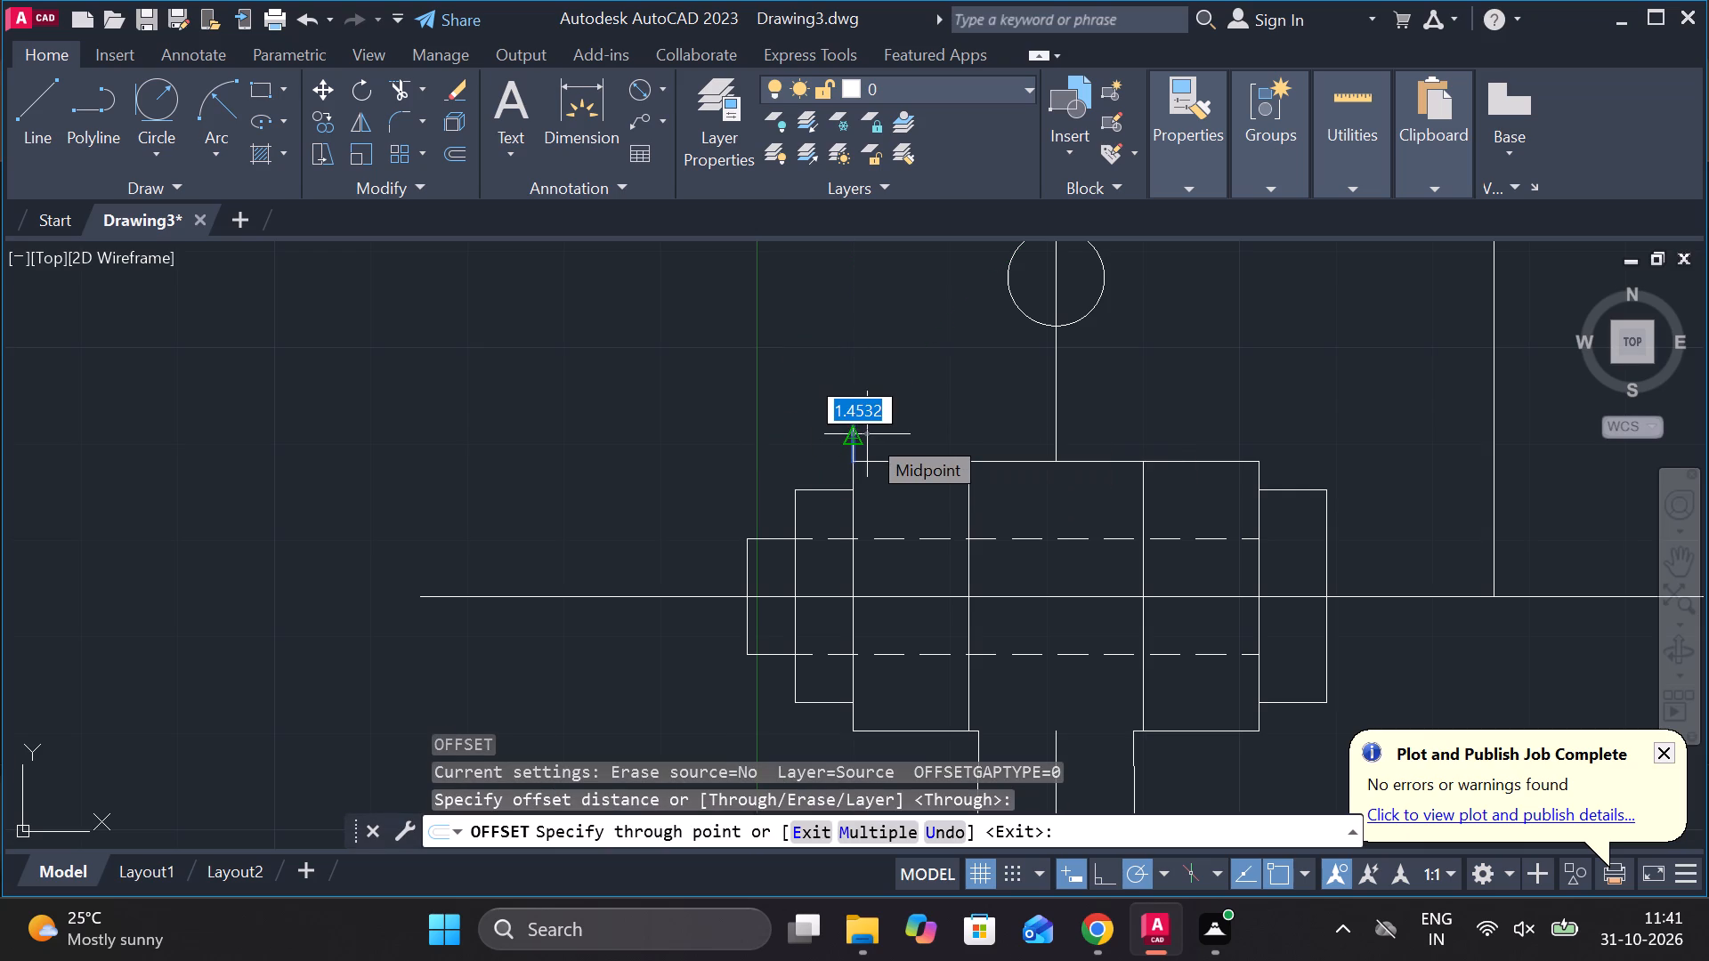
text(1)
key(space)
key(Escape)
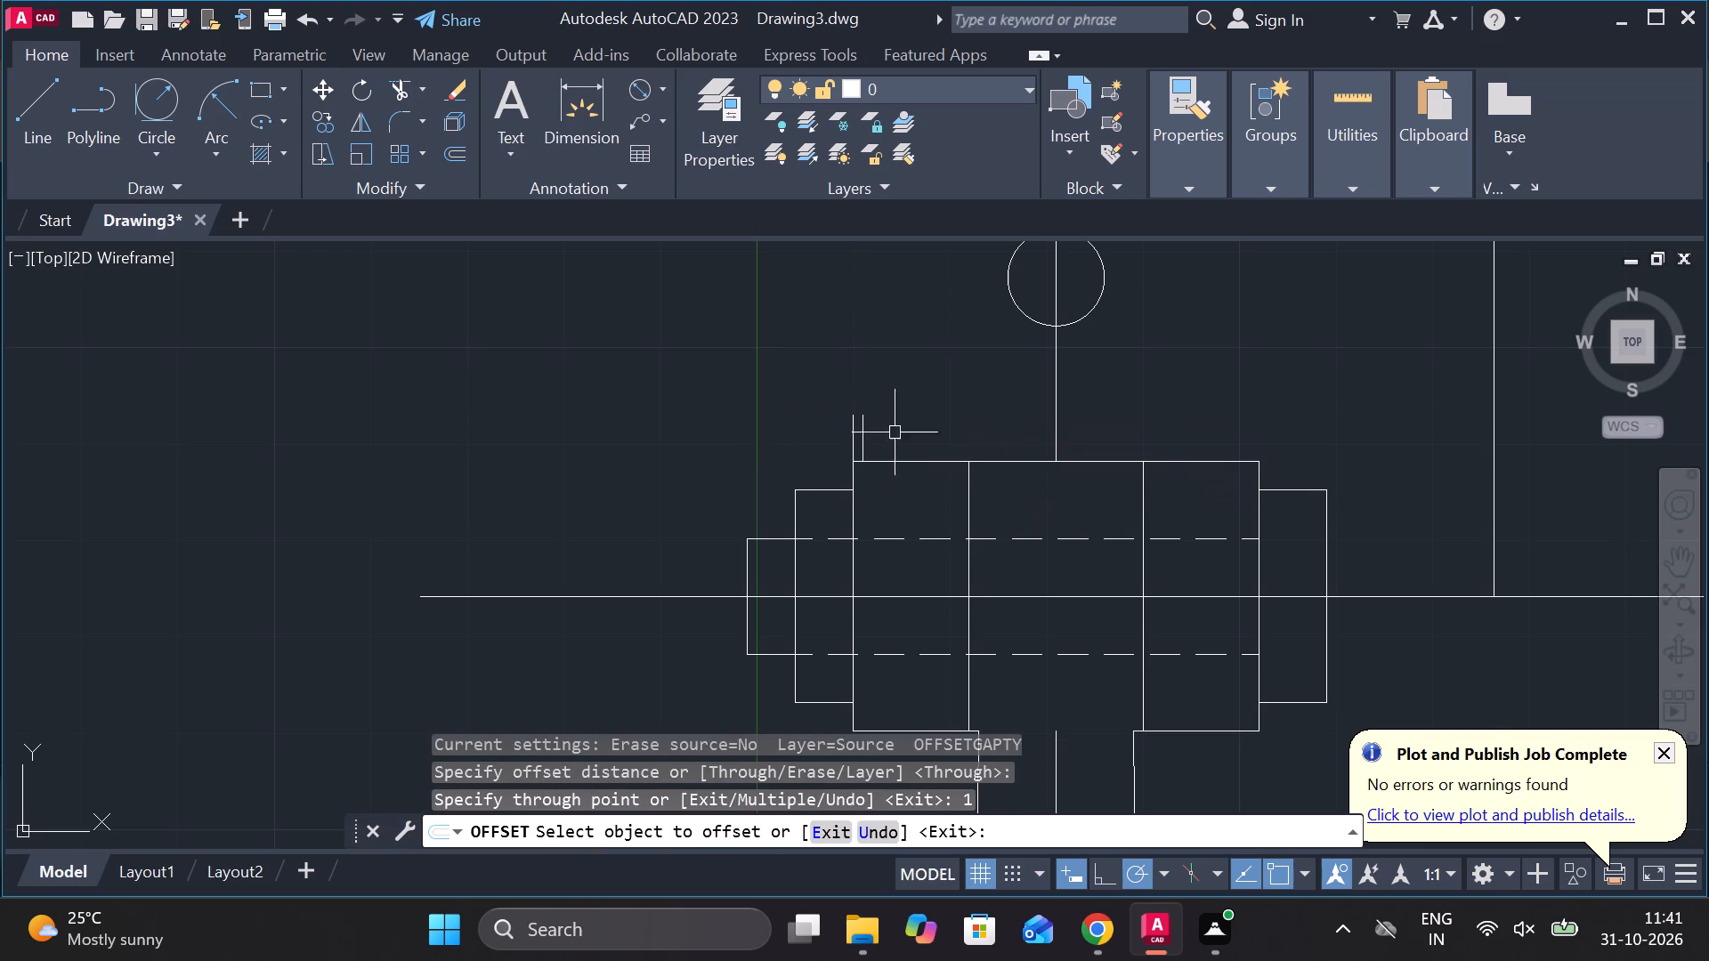
Erase the original short vertical line standing on the hub block's upper-left corner.
scroll(858, 438, up, 2)
click(839, 413)
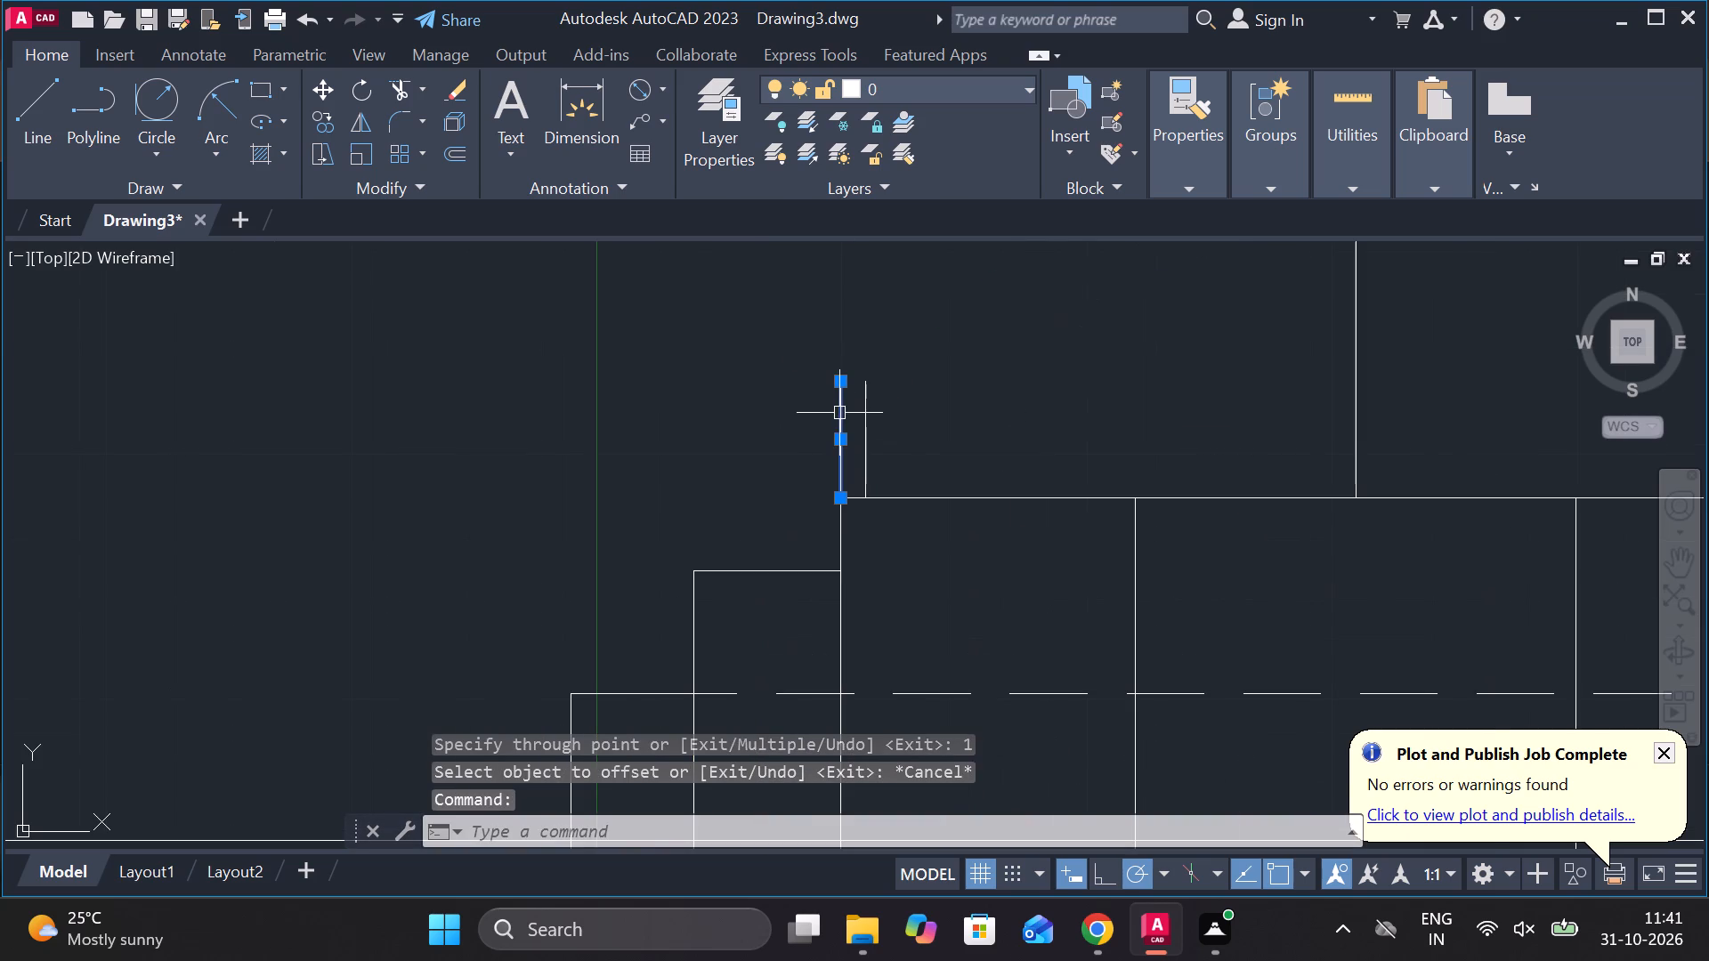
text(e)
key(space)
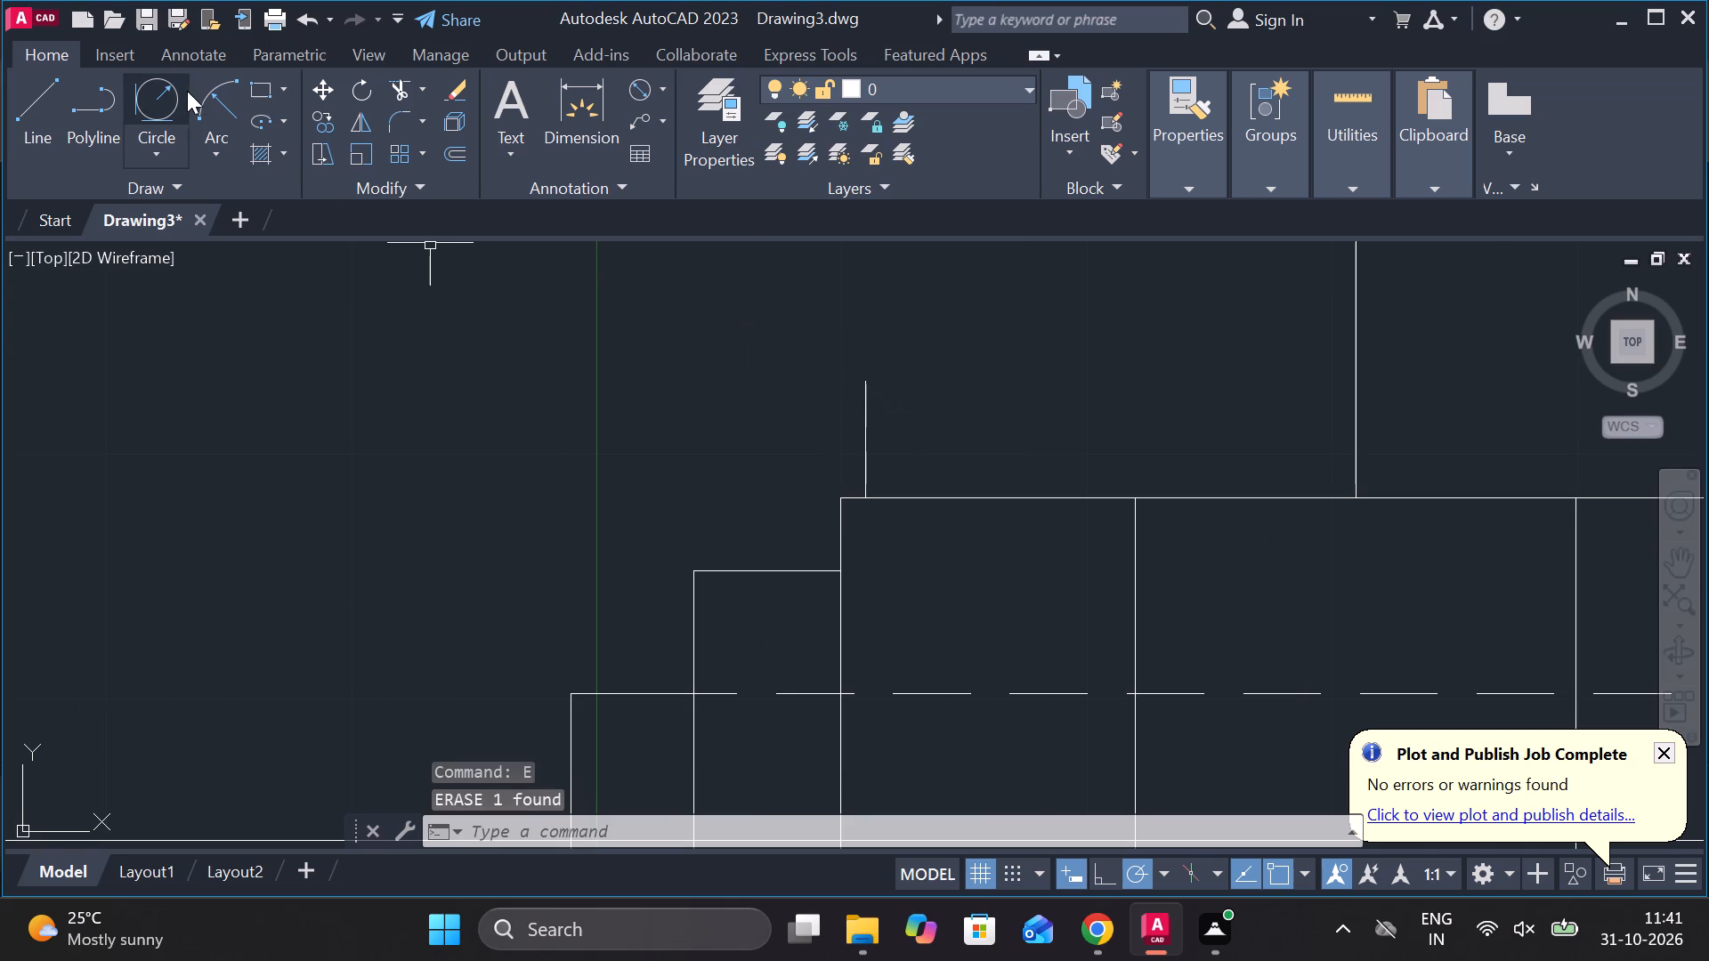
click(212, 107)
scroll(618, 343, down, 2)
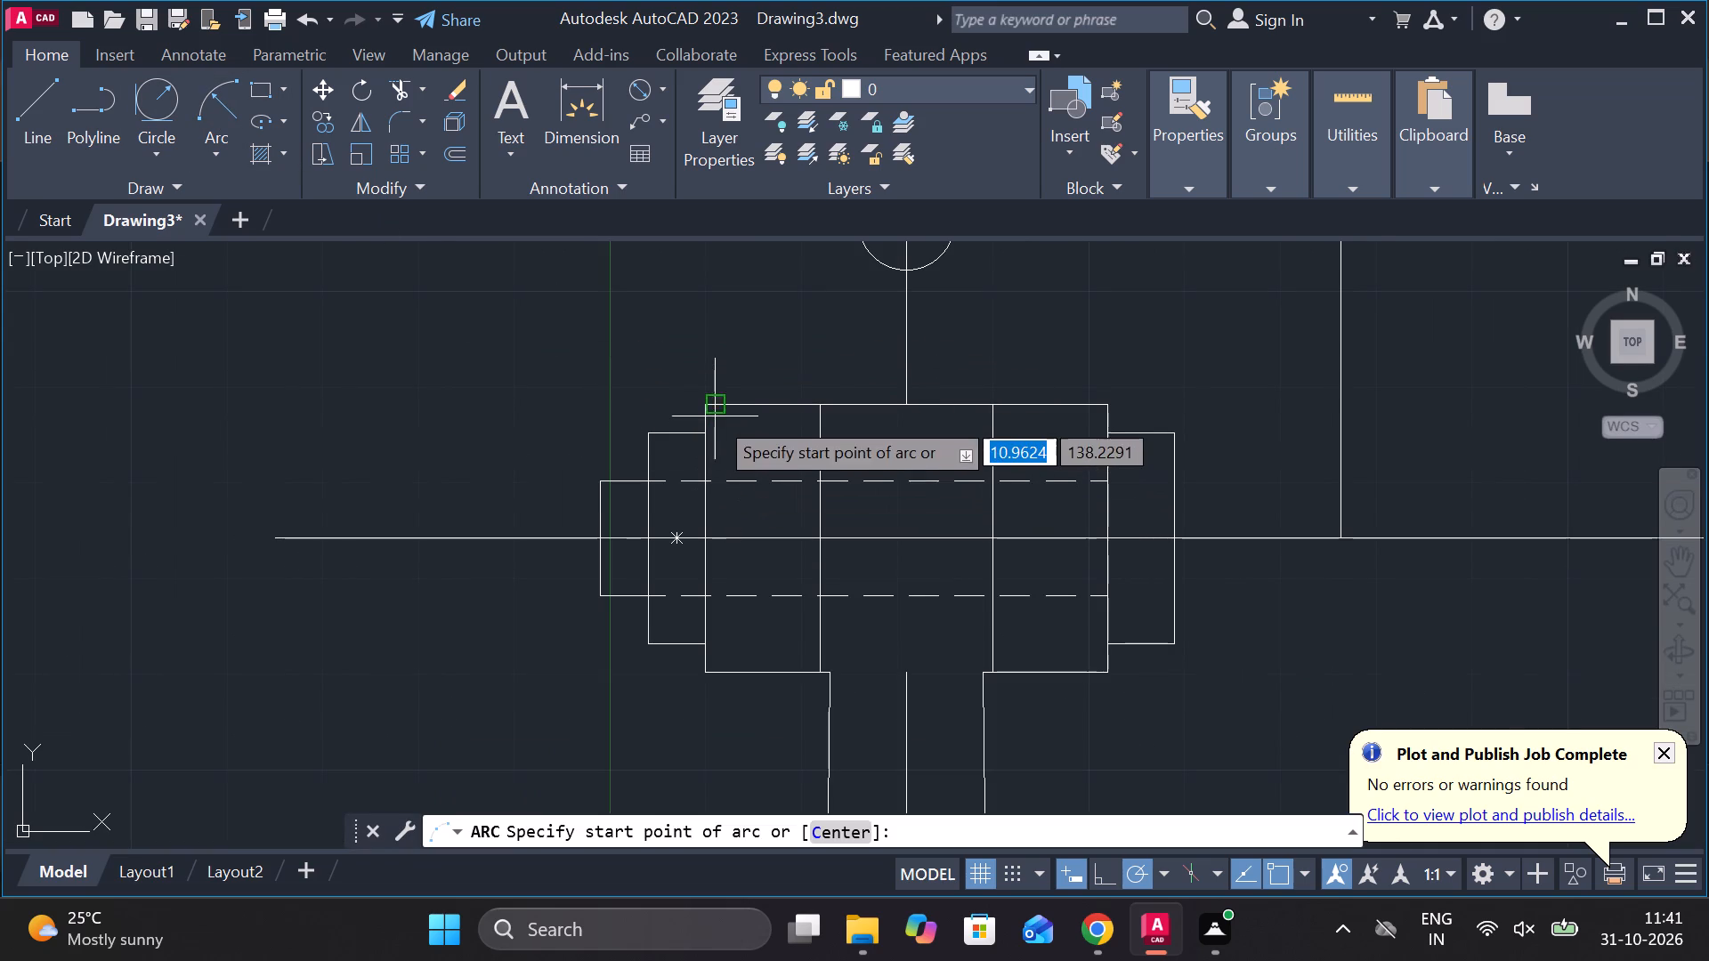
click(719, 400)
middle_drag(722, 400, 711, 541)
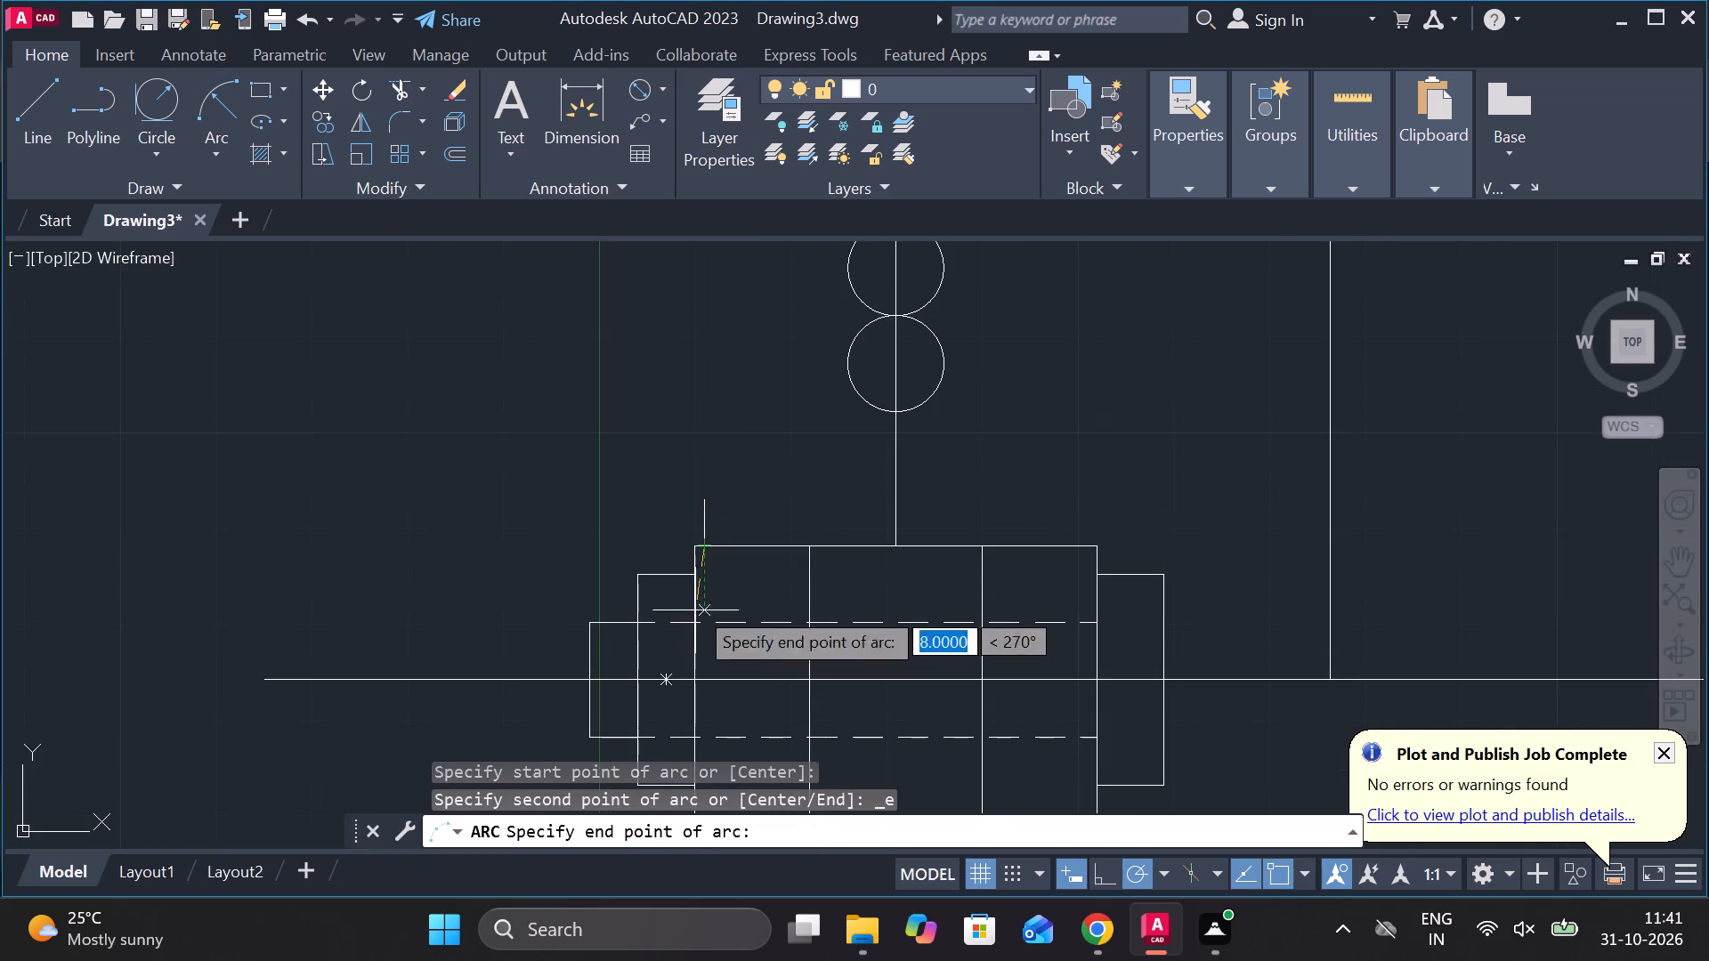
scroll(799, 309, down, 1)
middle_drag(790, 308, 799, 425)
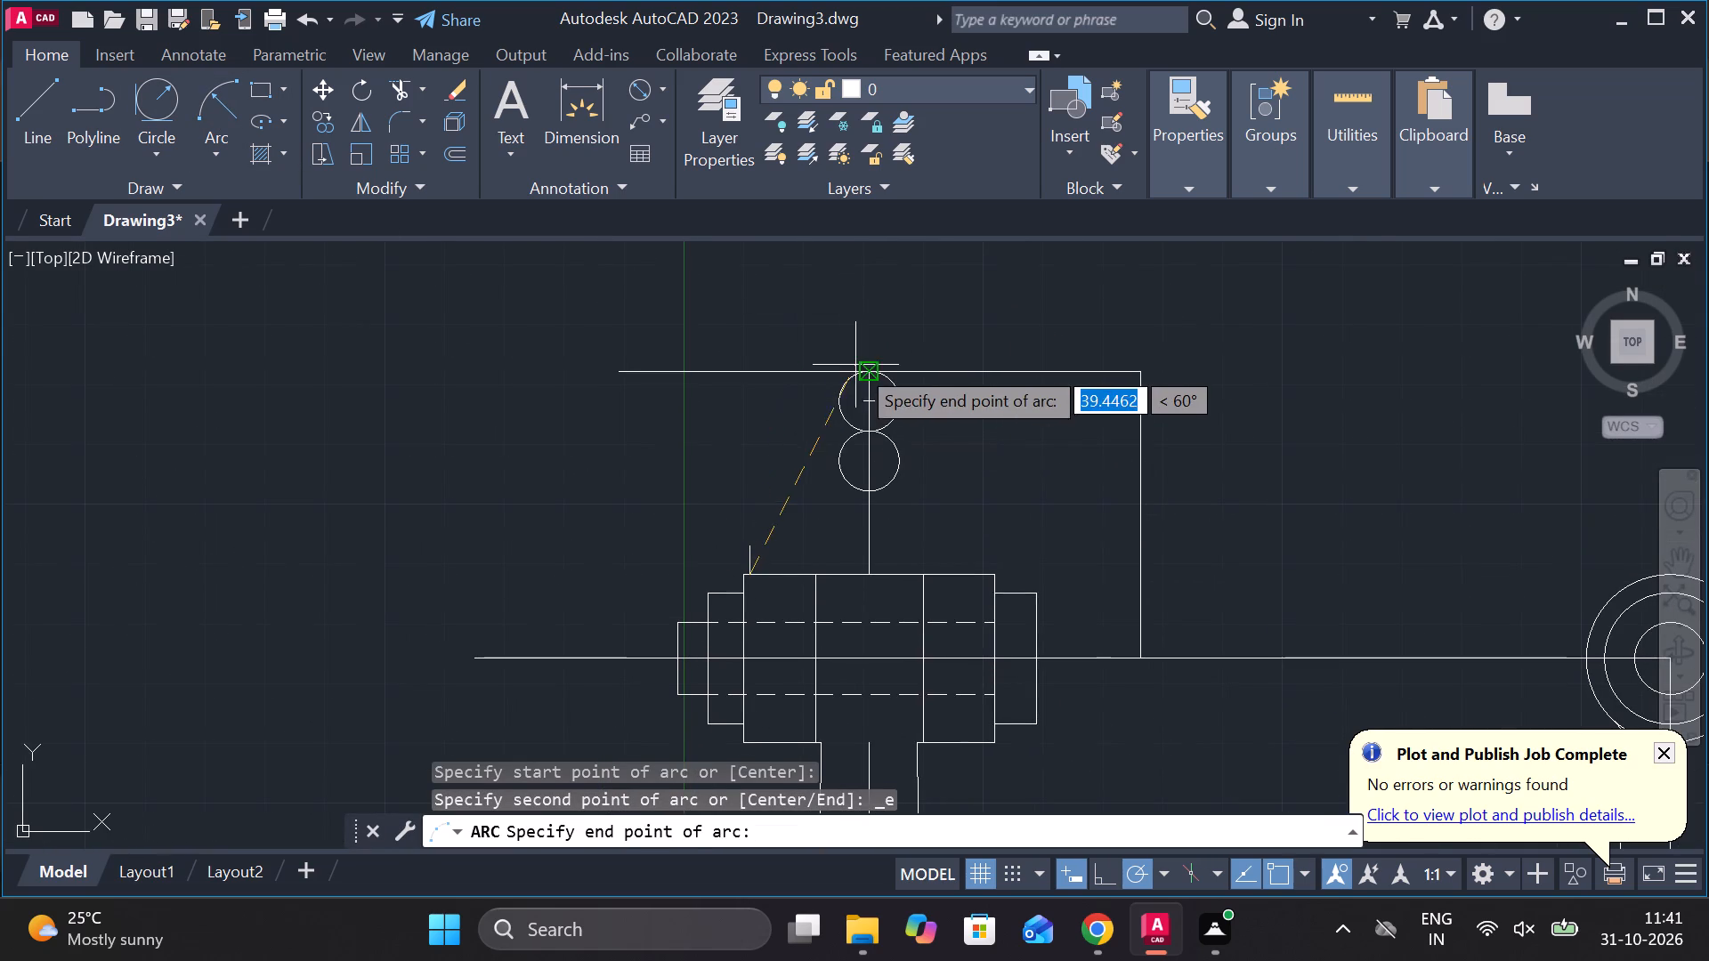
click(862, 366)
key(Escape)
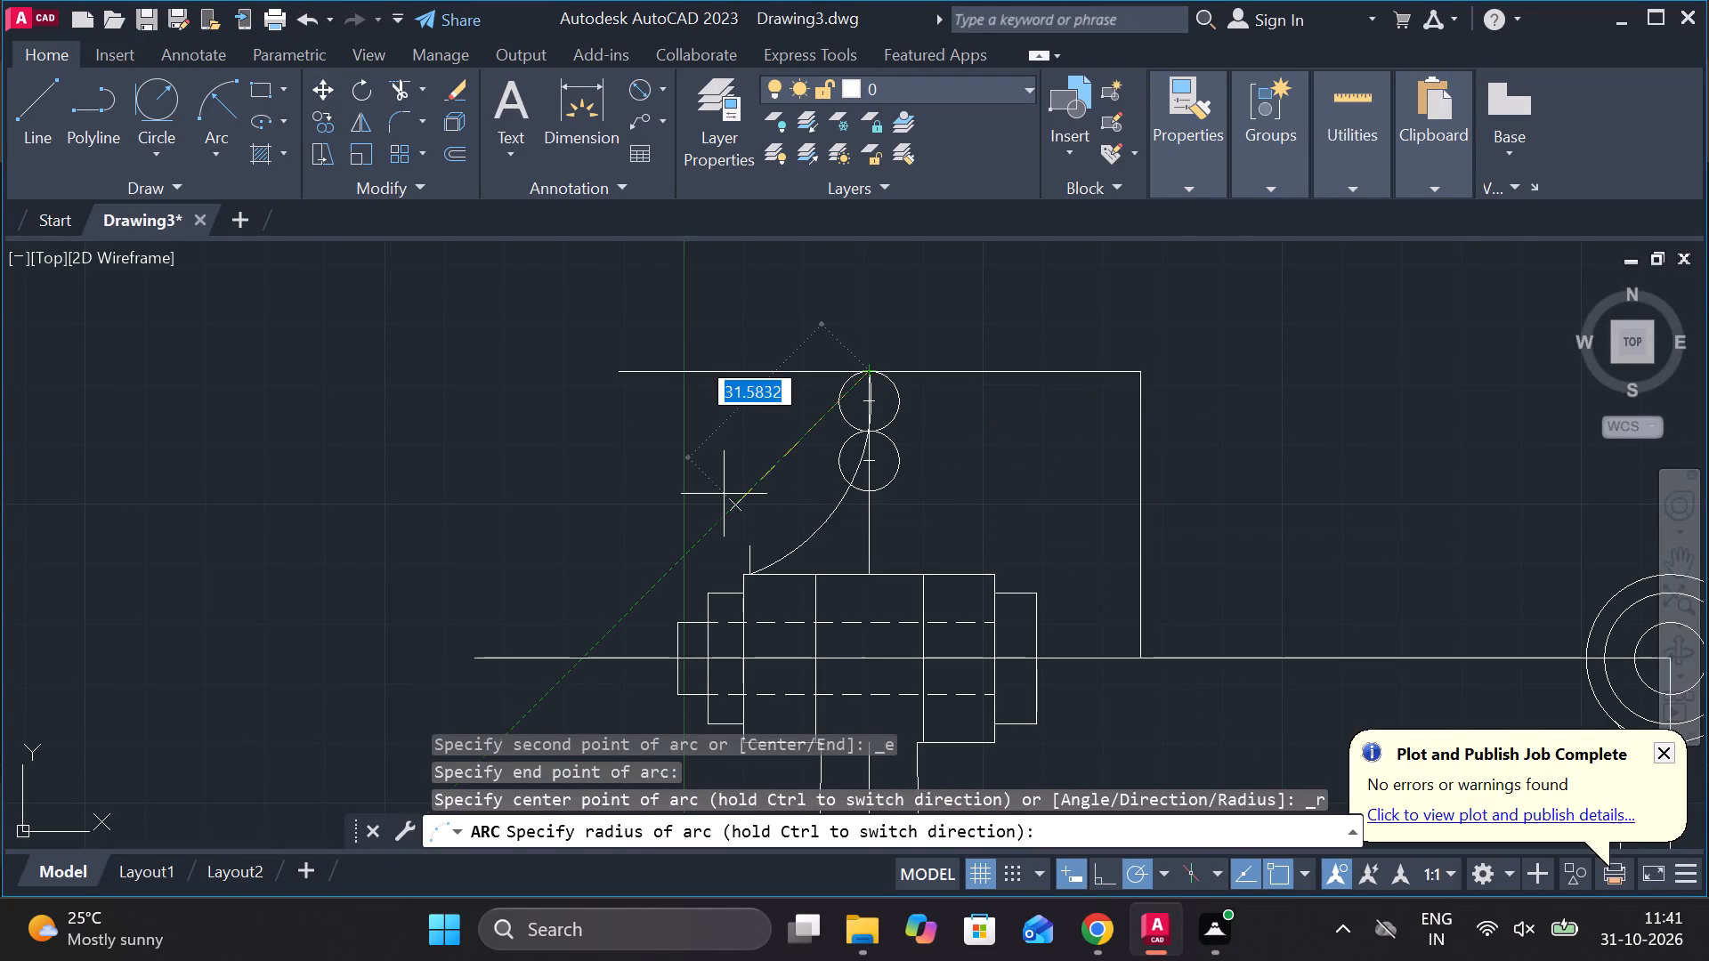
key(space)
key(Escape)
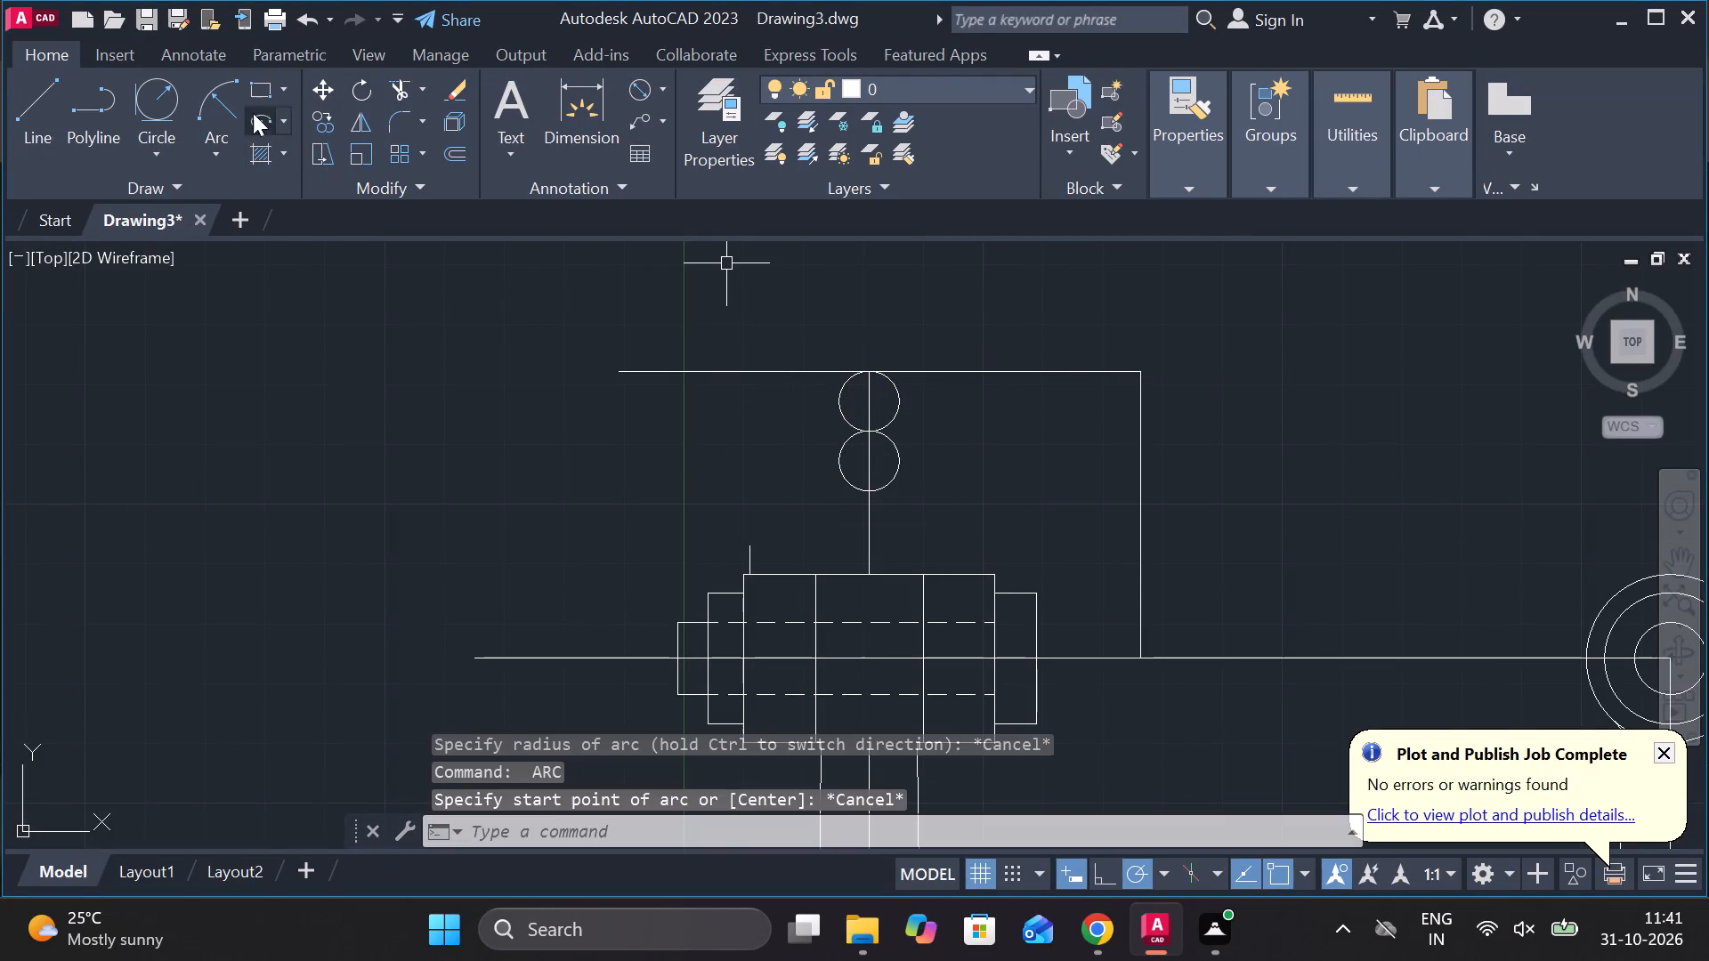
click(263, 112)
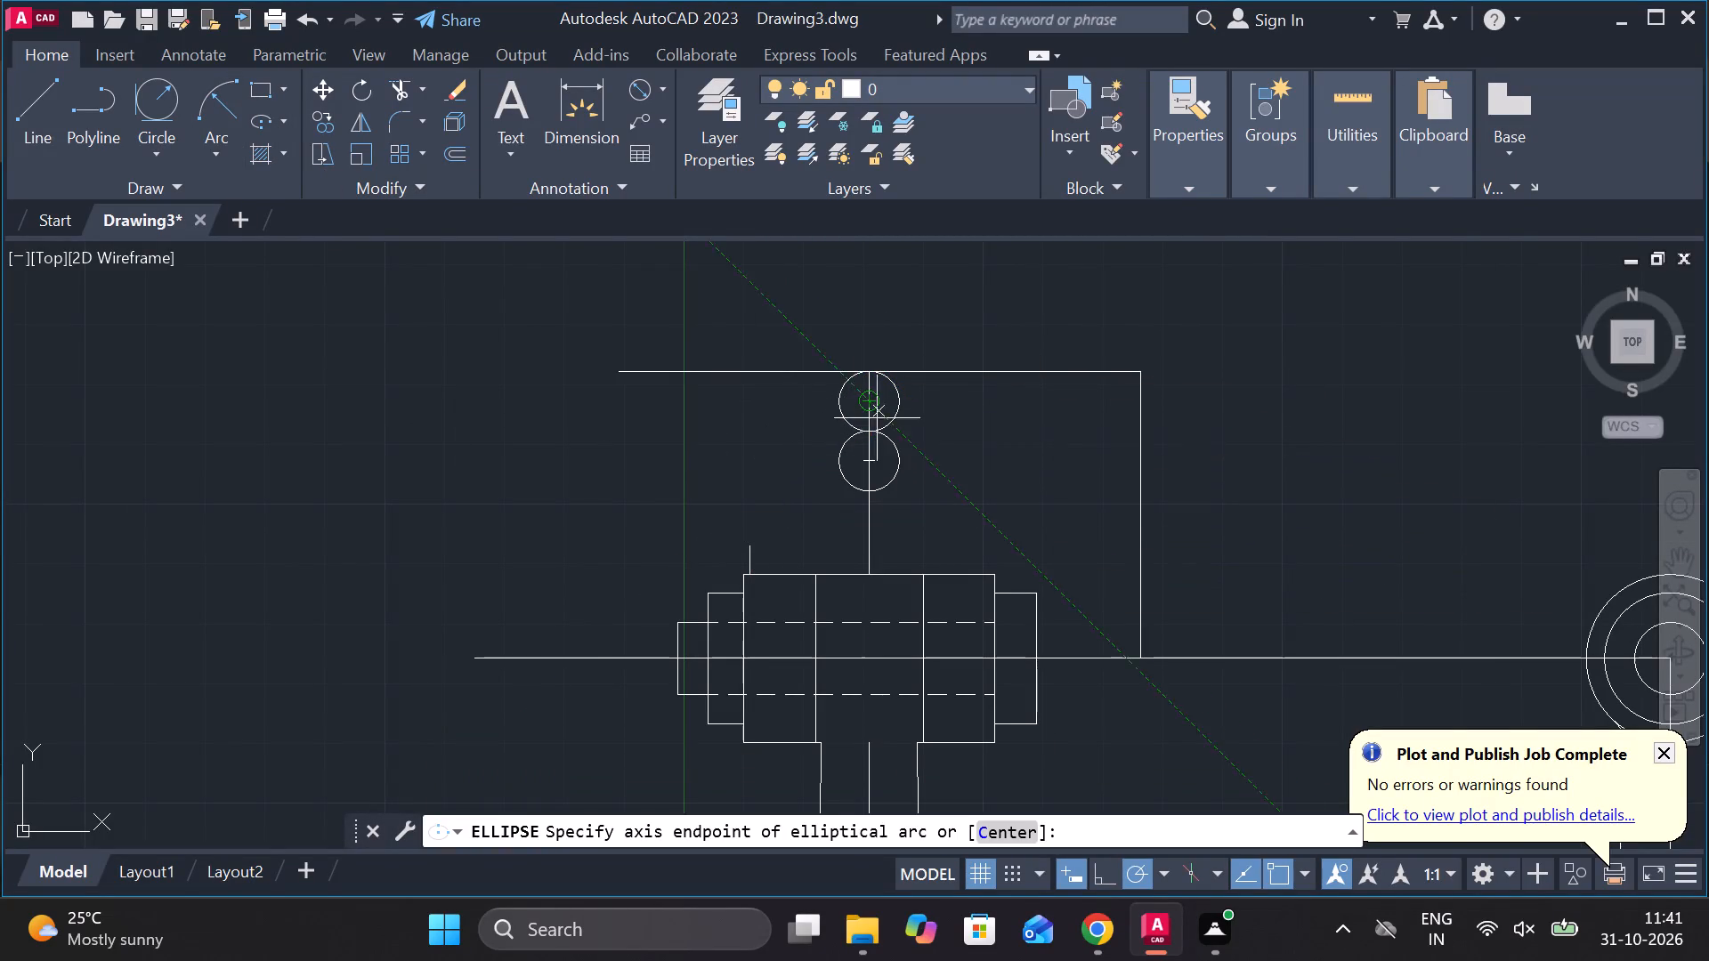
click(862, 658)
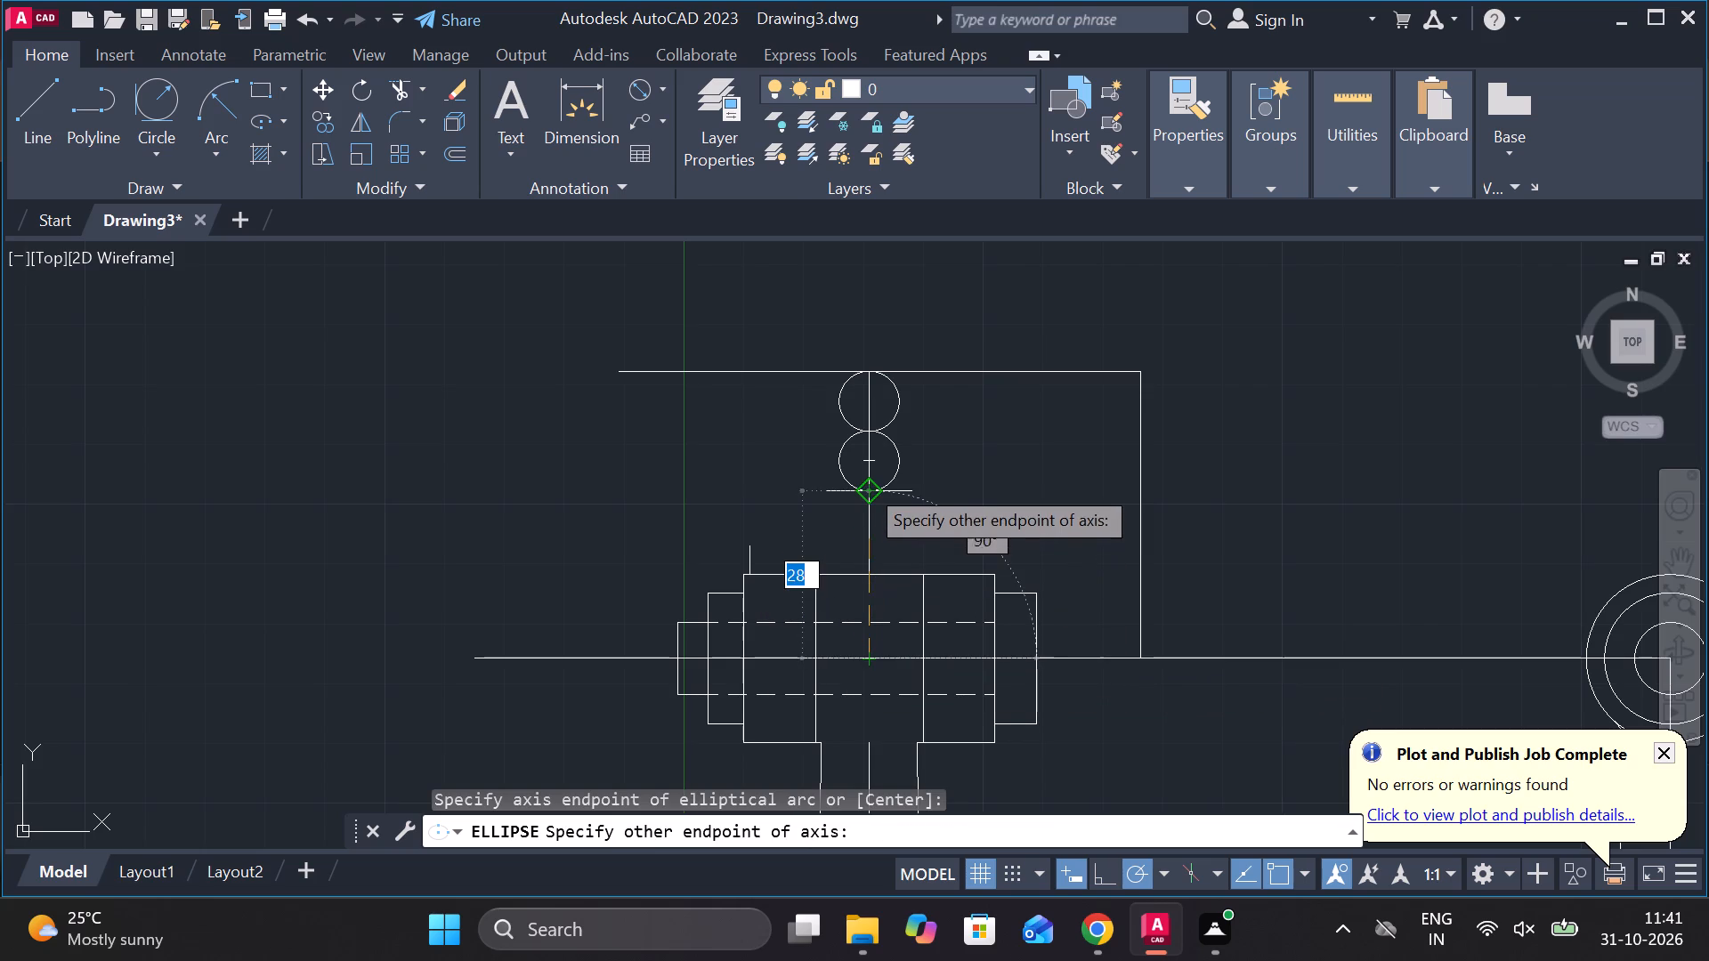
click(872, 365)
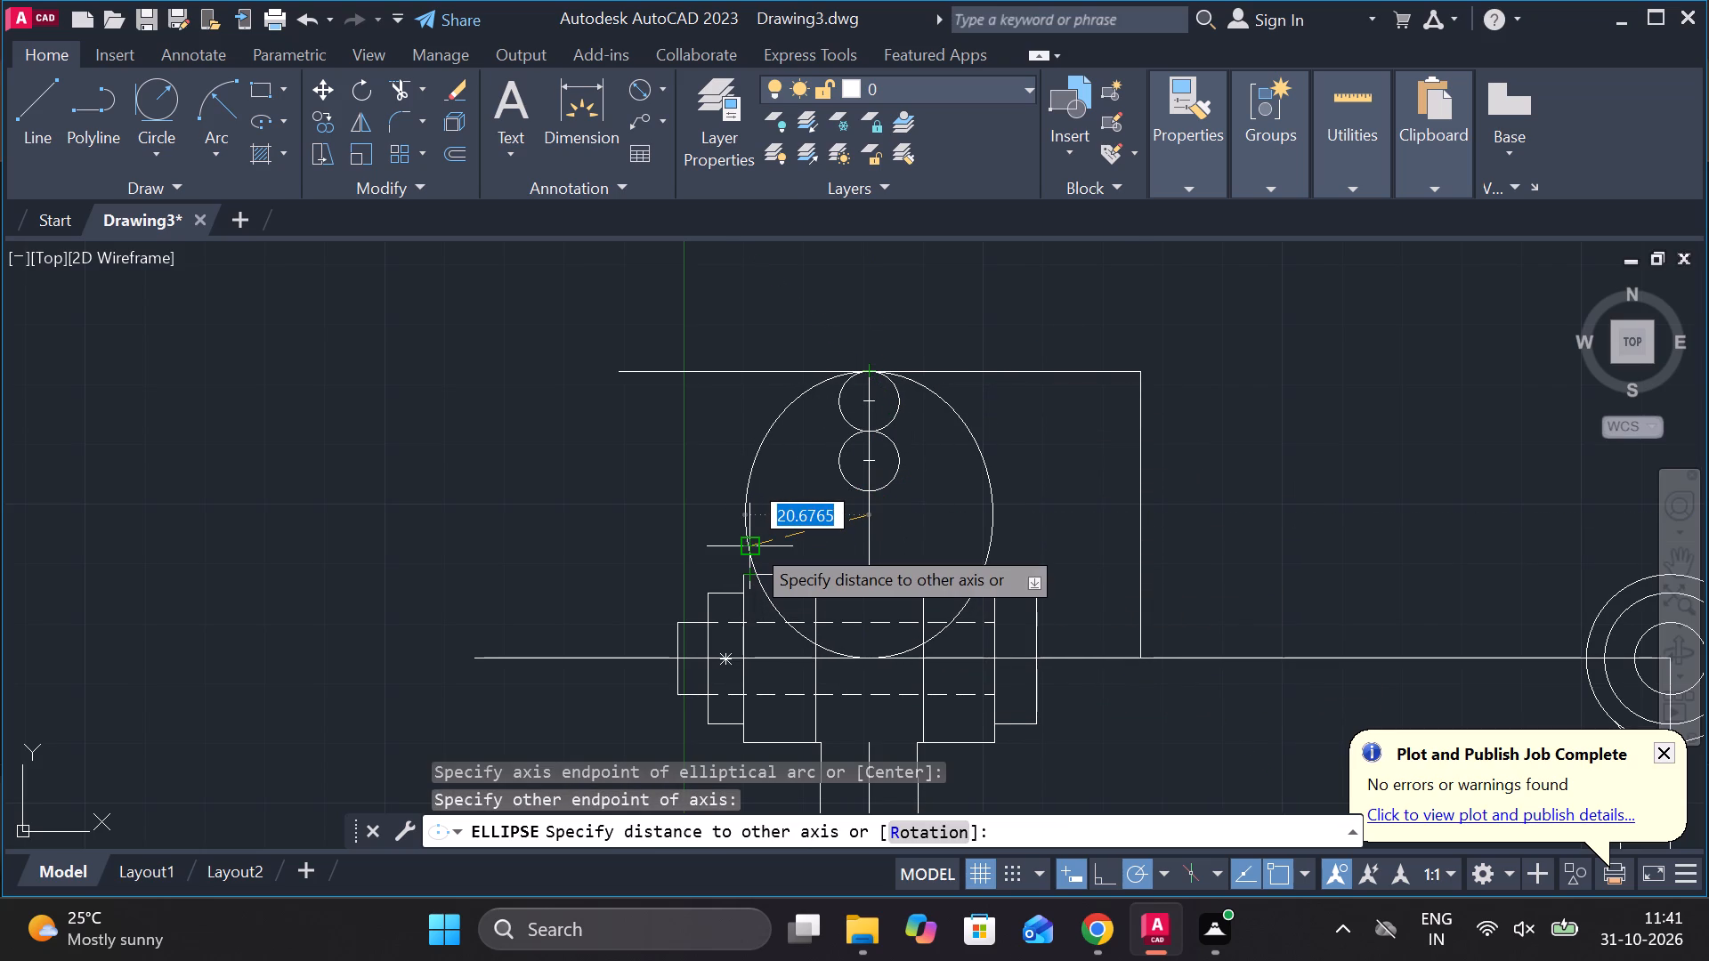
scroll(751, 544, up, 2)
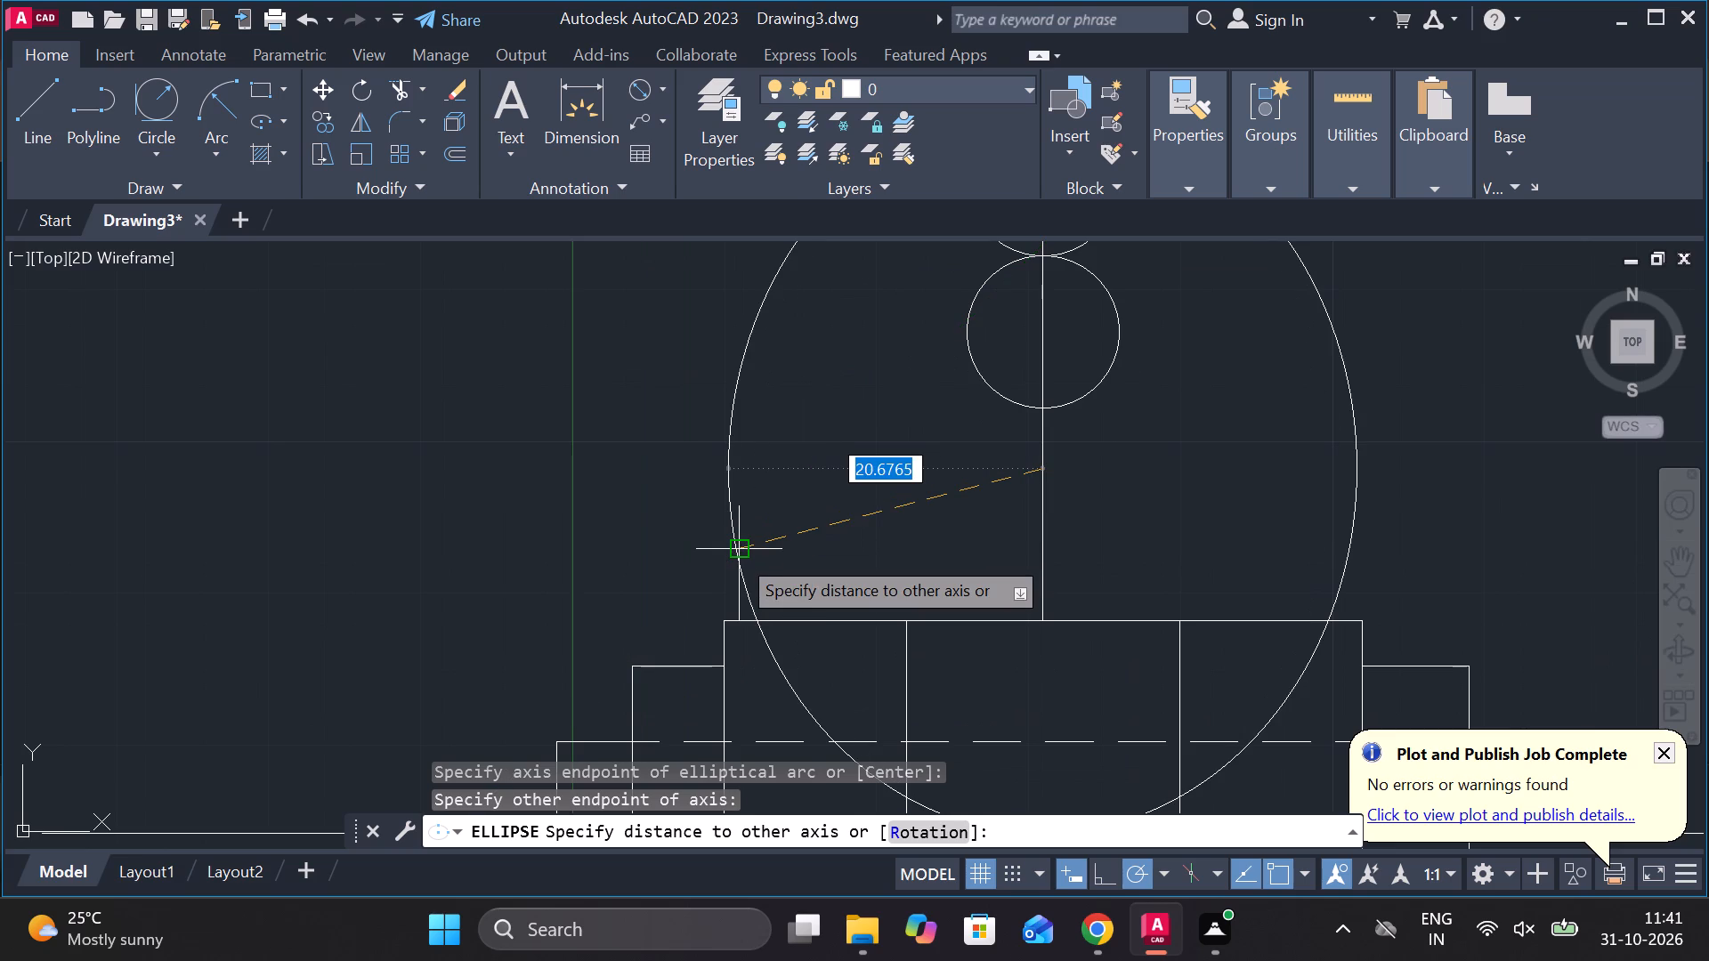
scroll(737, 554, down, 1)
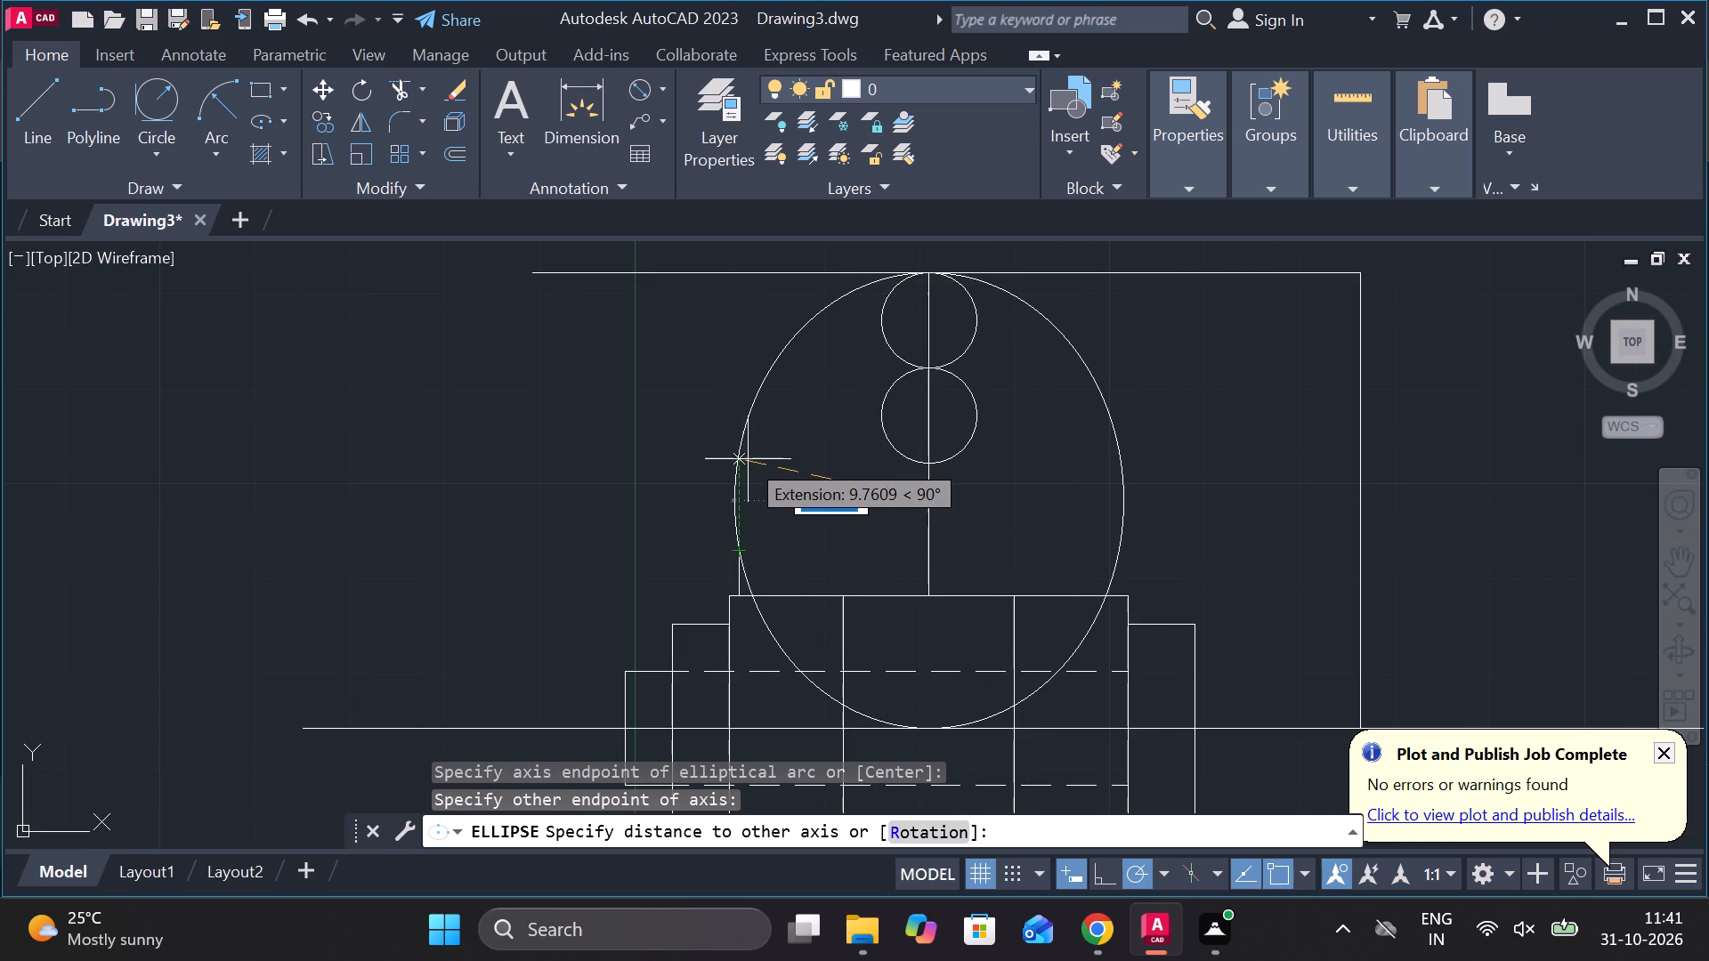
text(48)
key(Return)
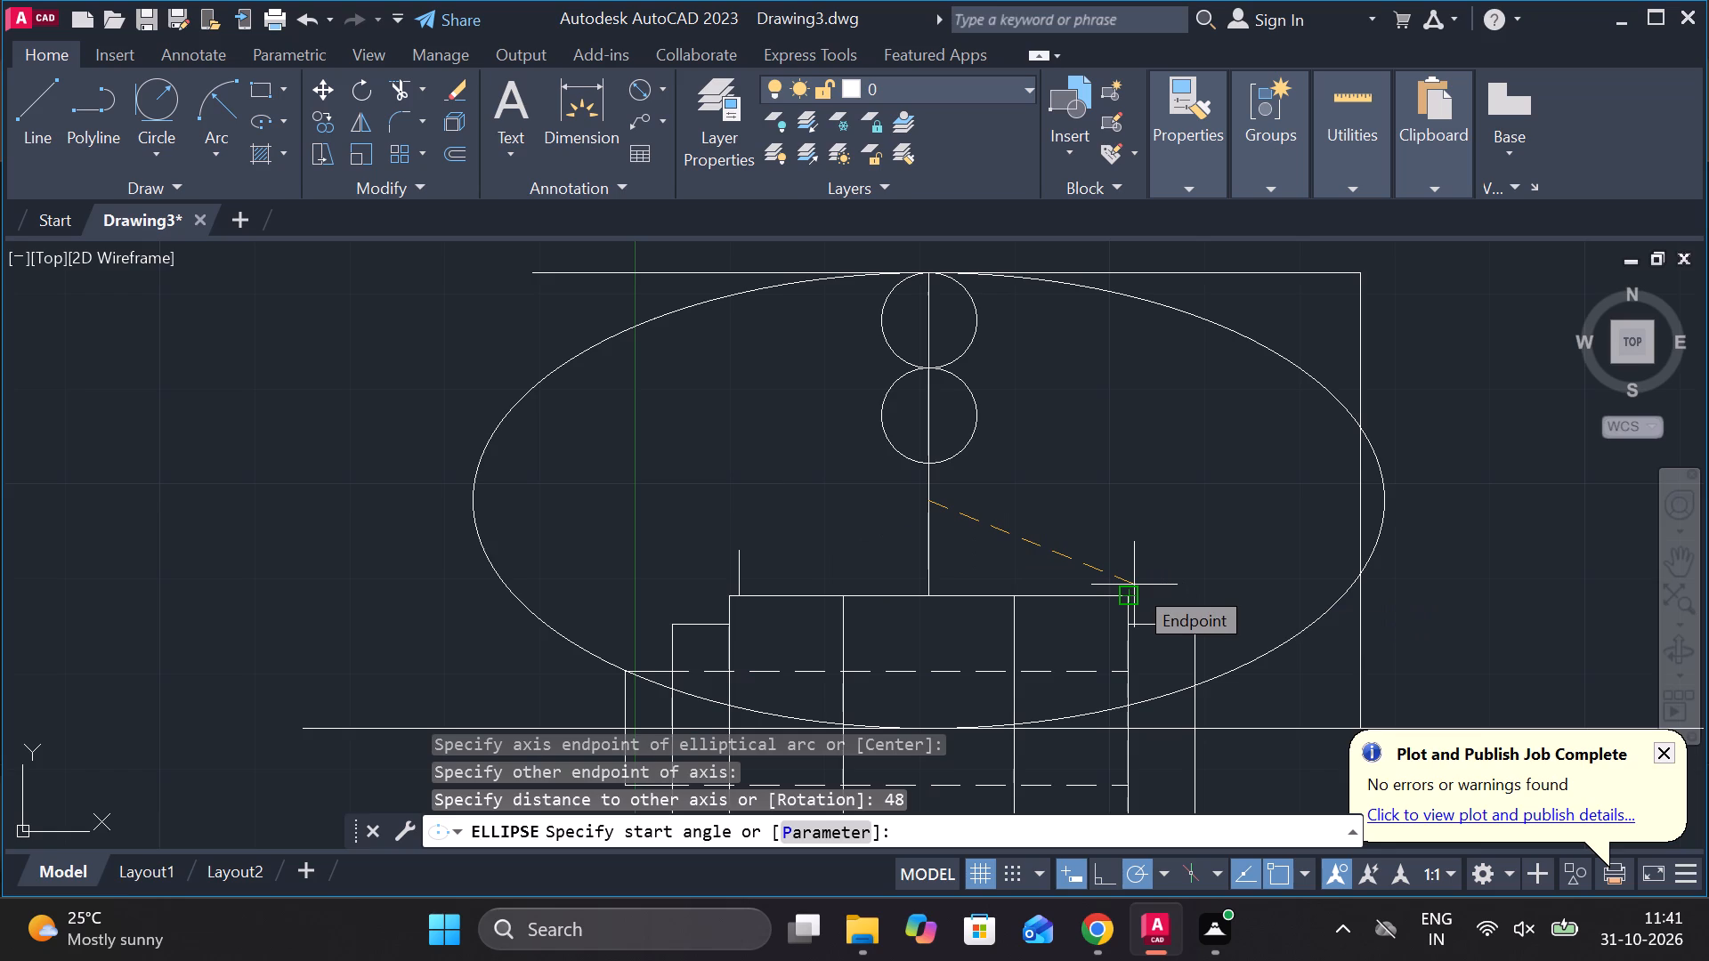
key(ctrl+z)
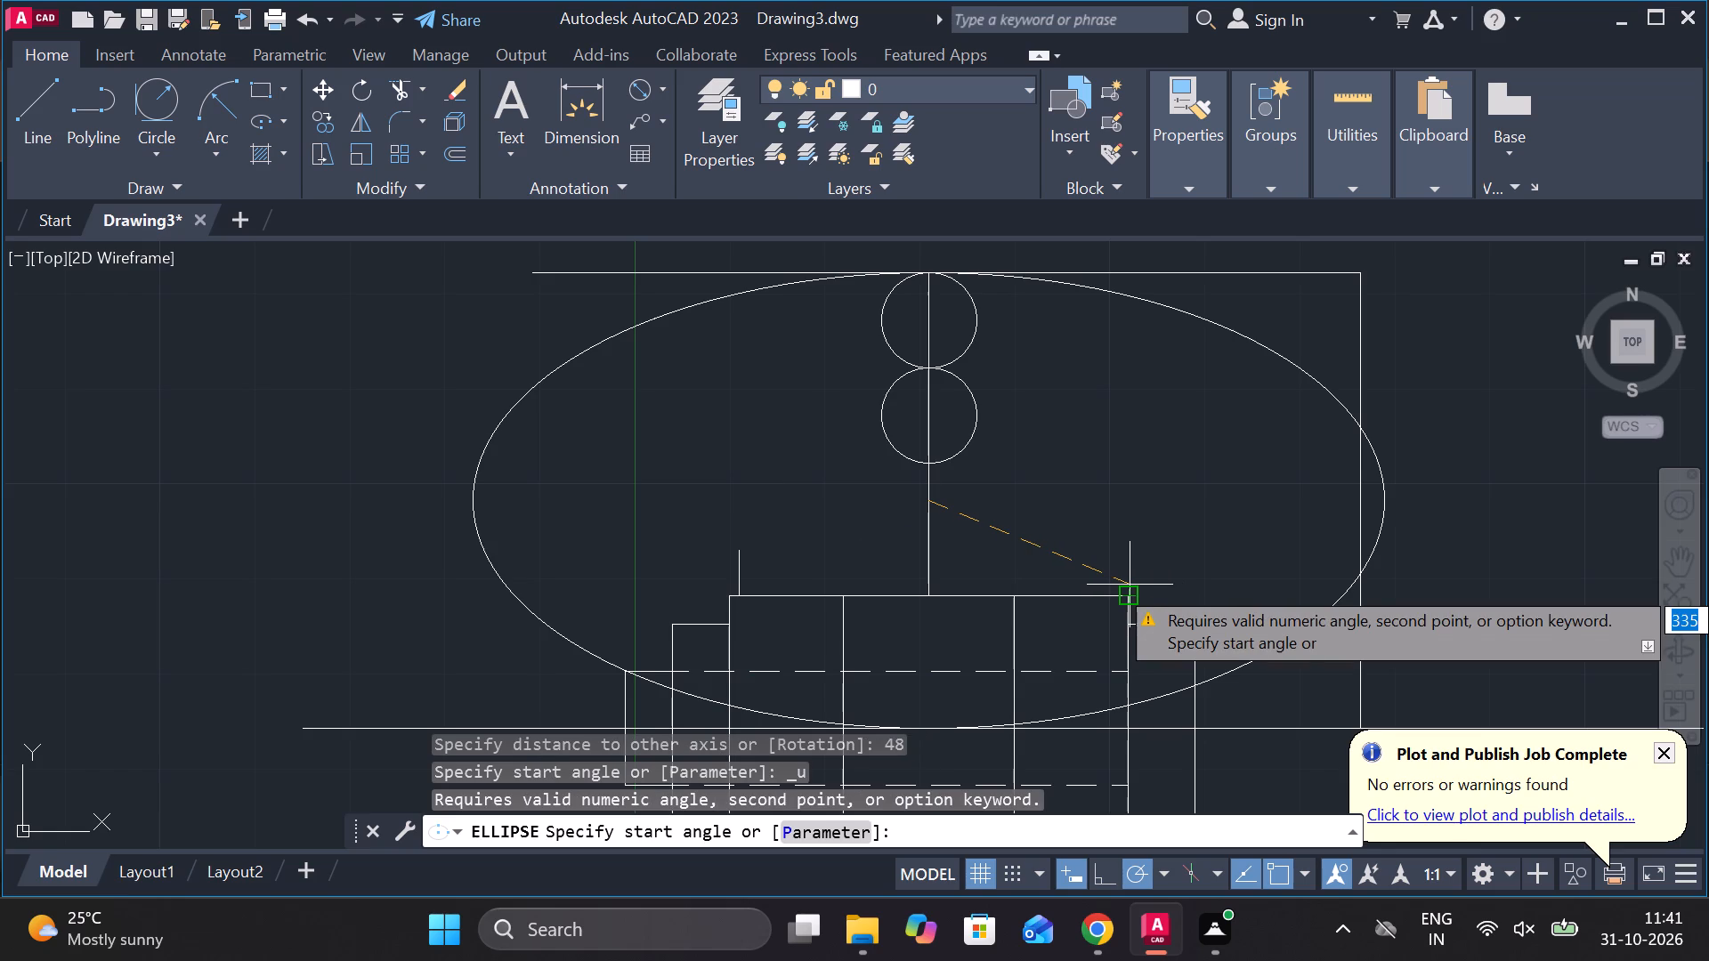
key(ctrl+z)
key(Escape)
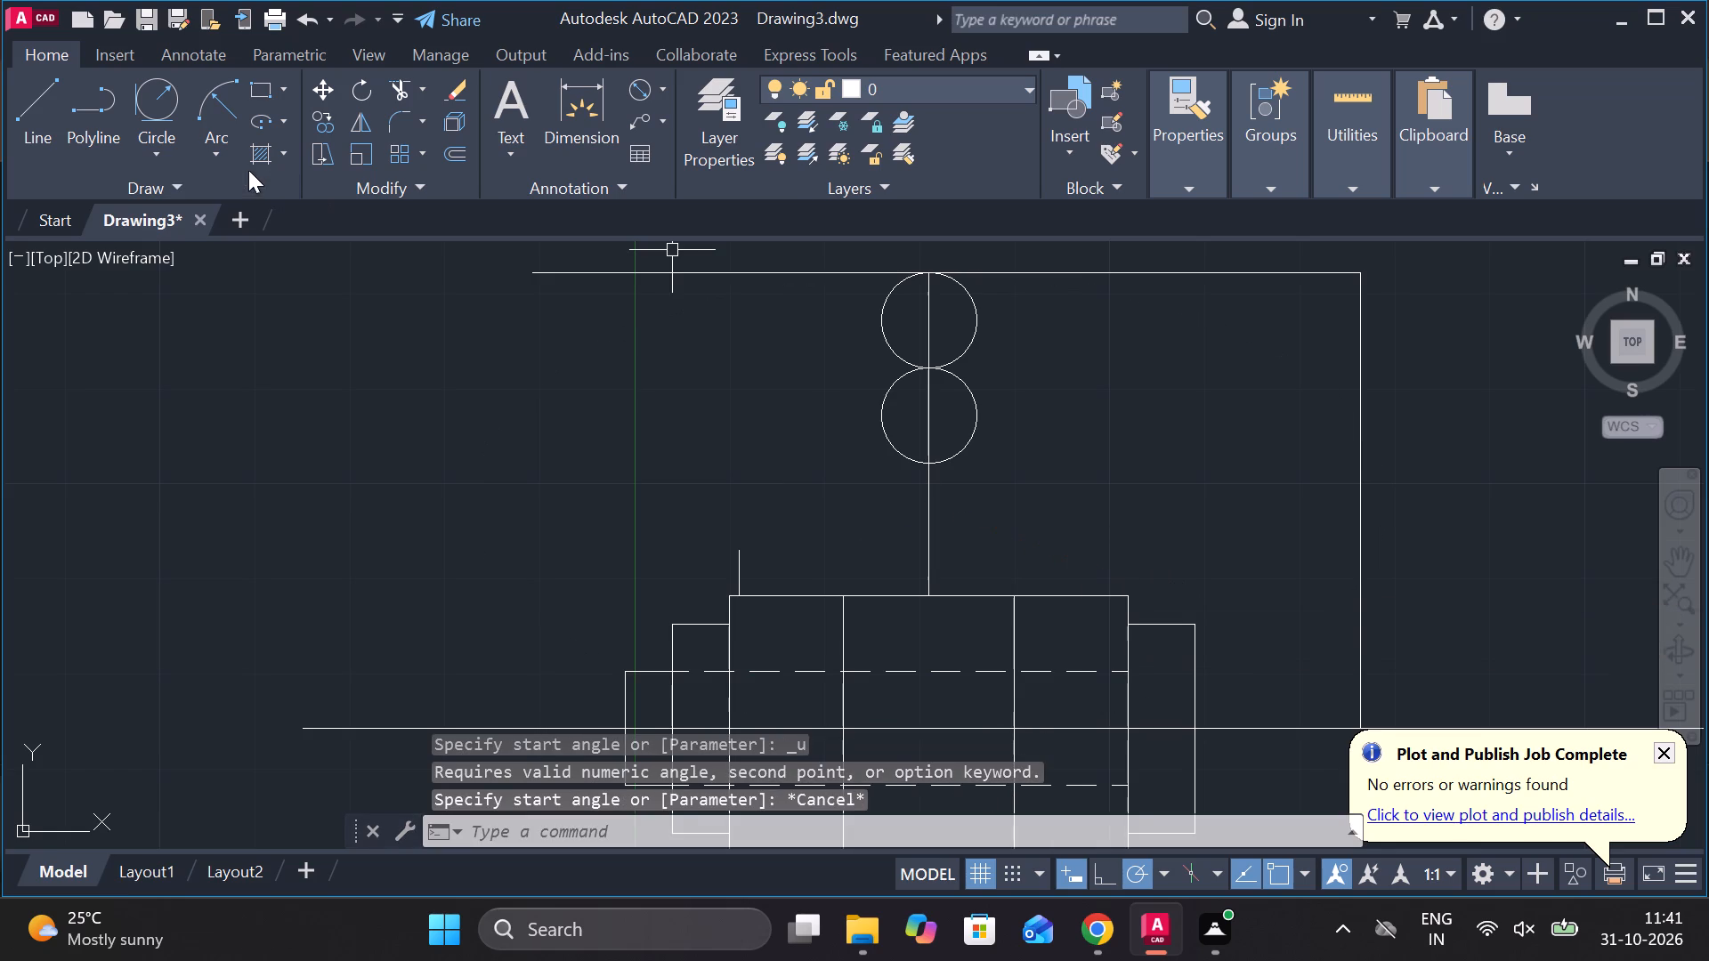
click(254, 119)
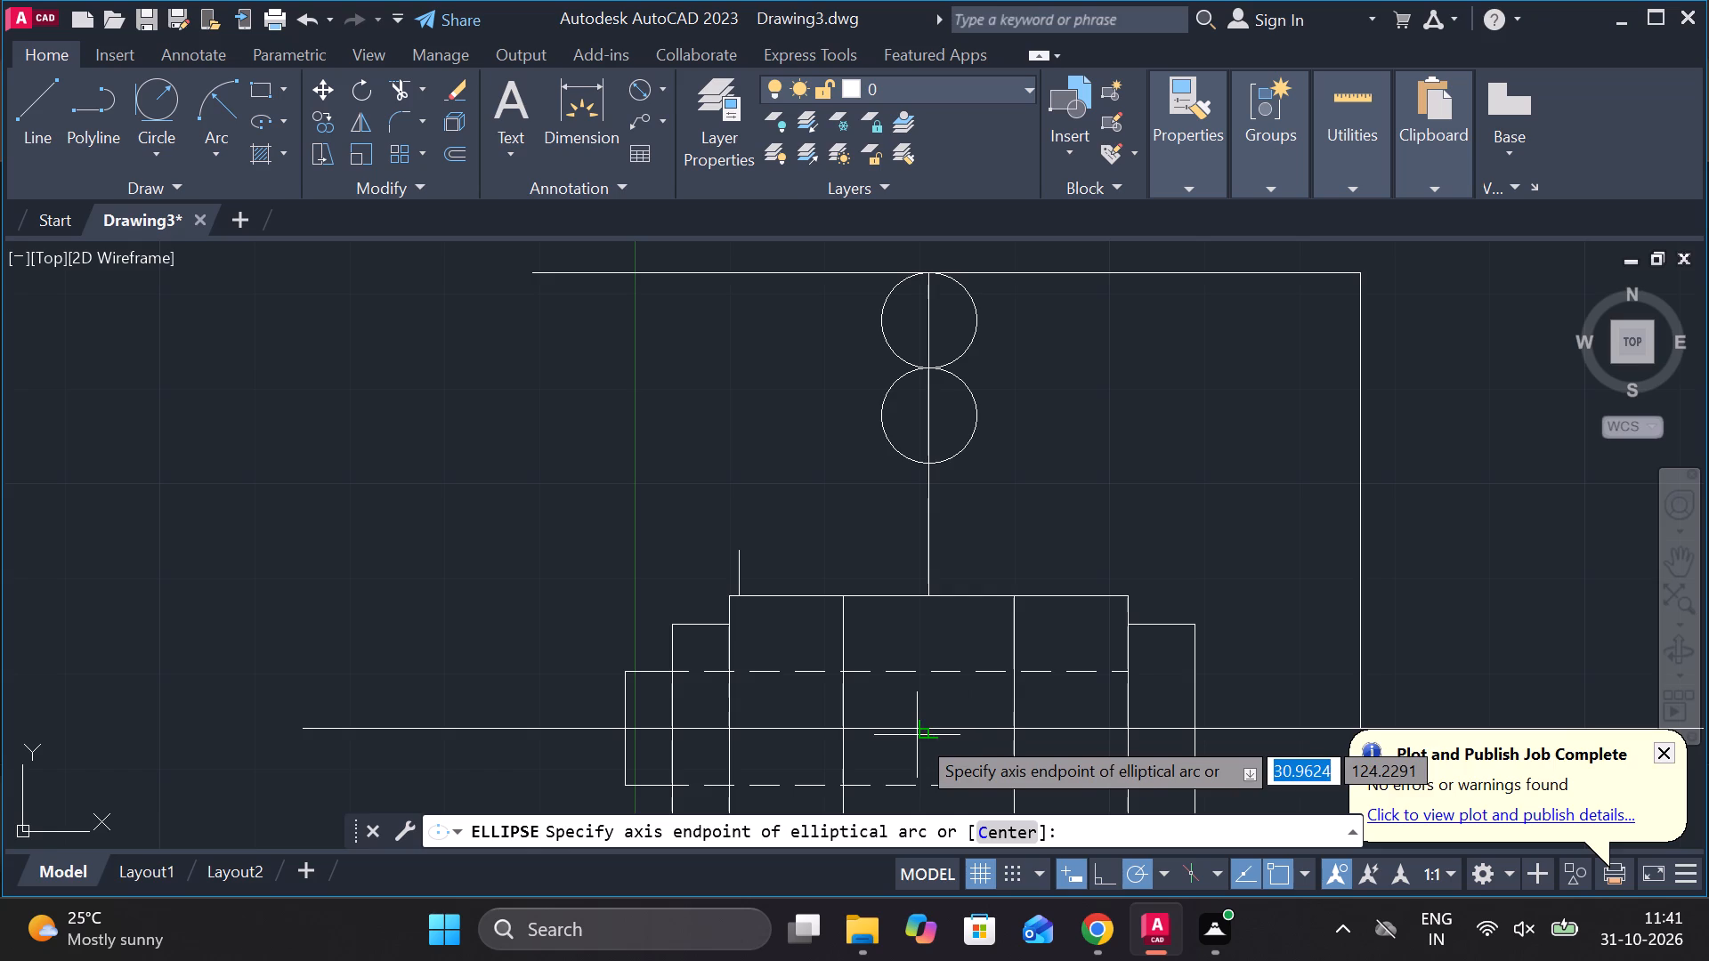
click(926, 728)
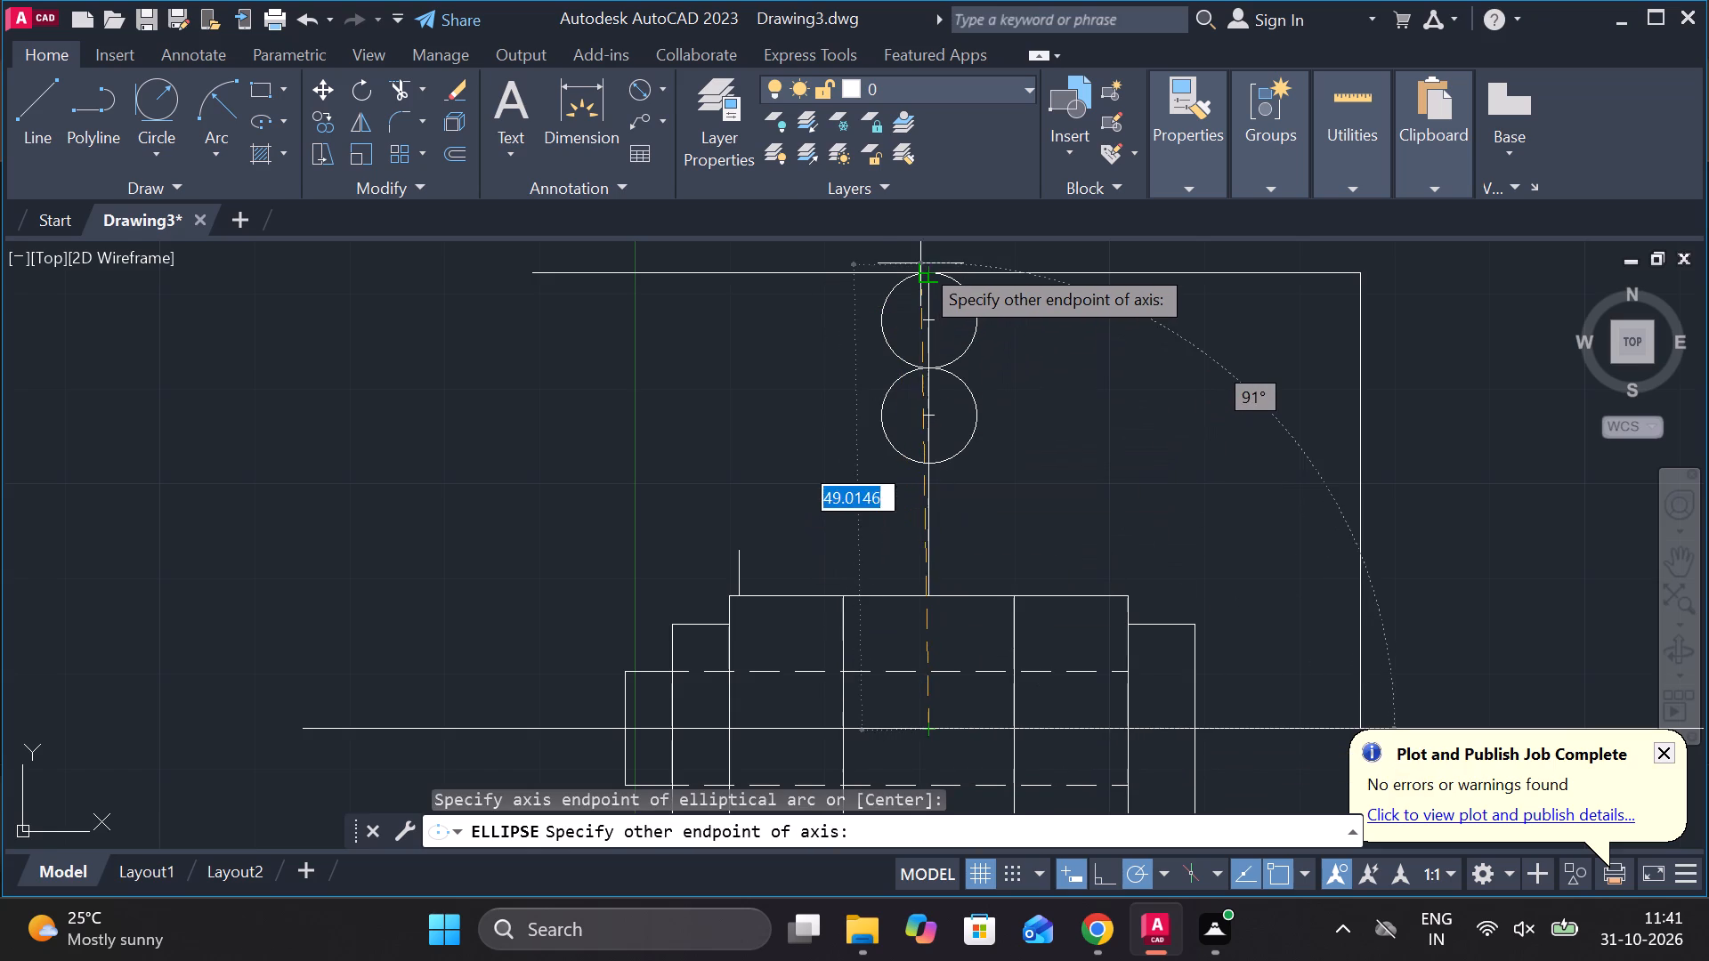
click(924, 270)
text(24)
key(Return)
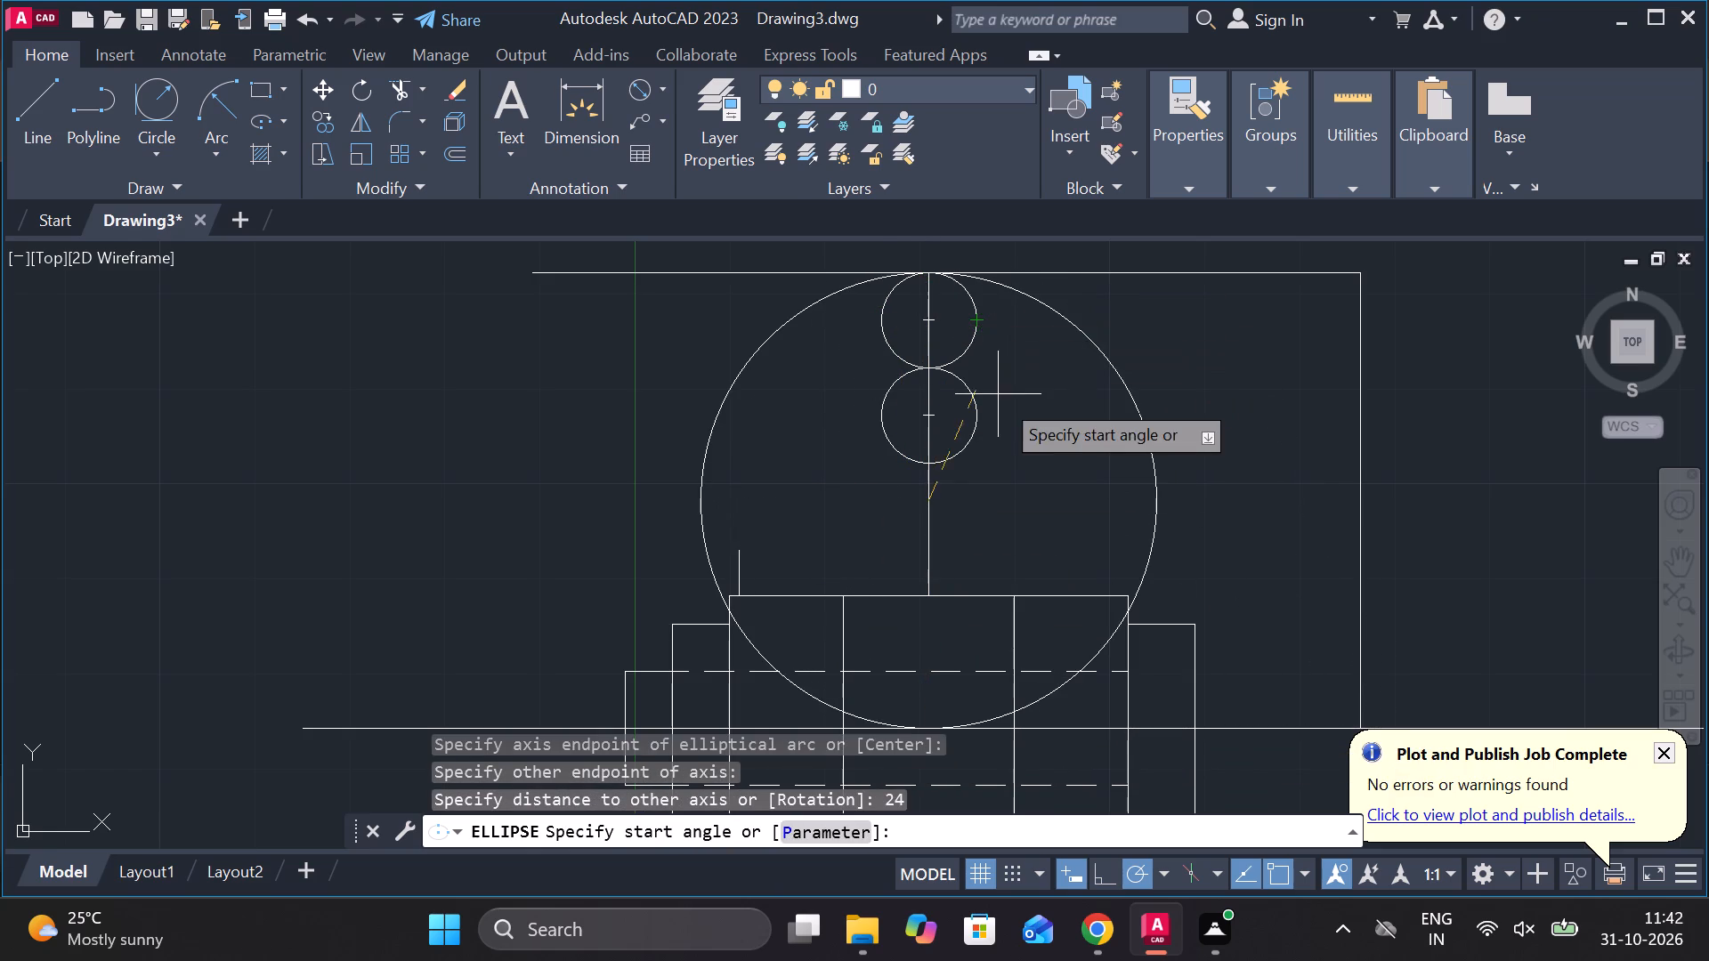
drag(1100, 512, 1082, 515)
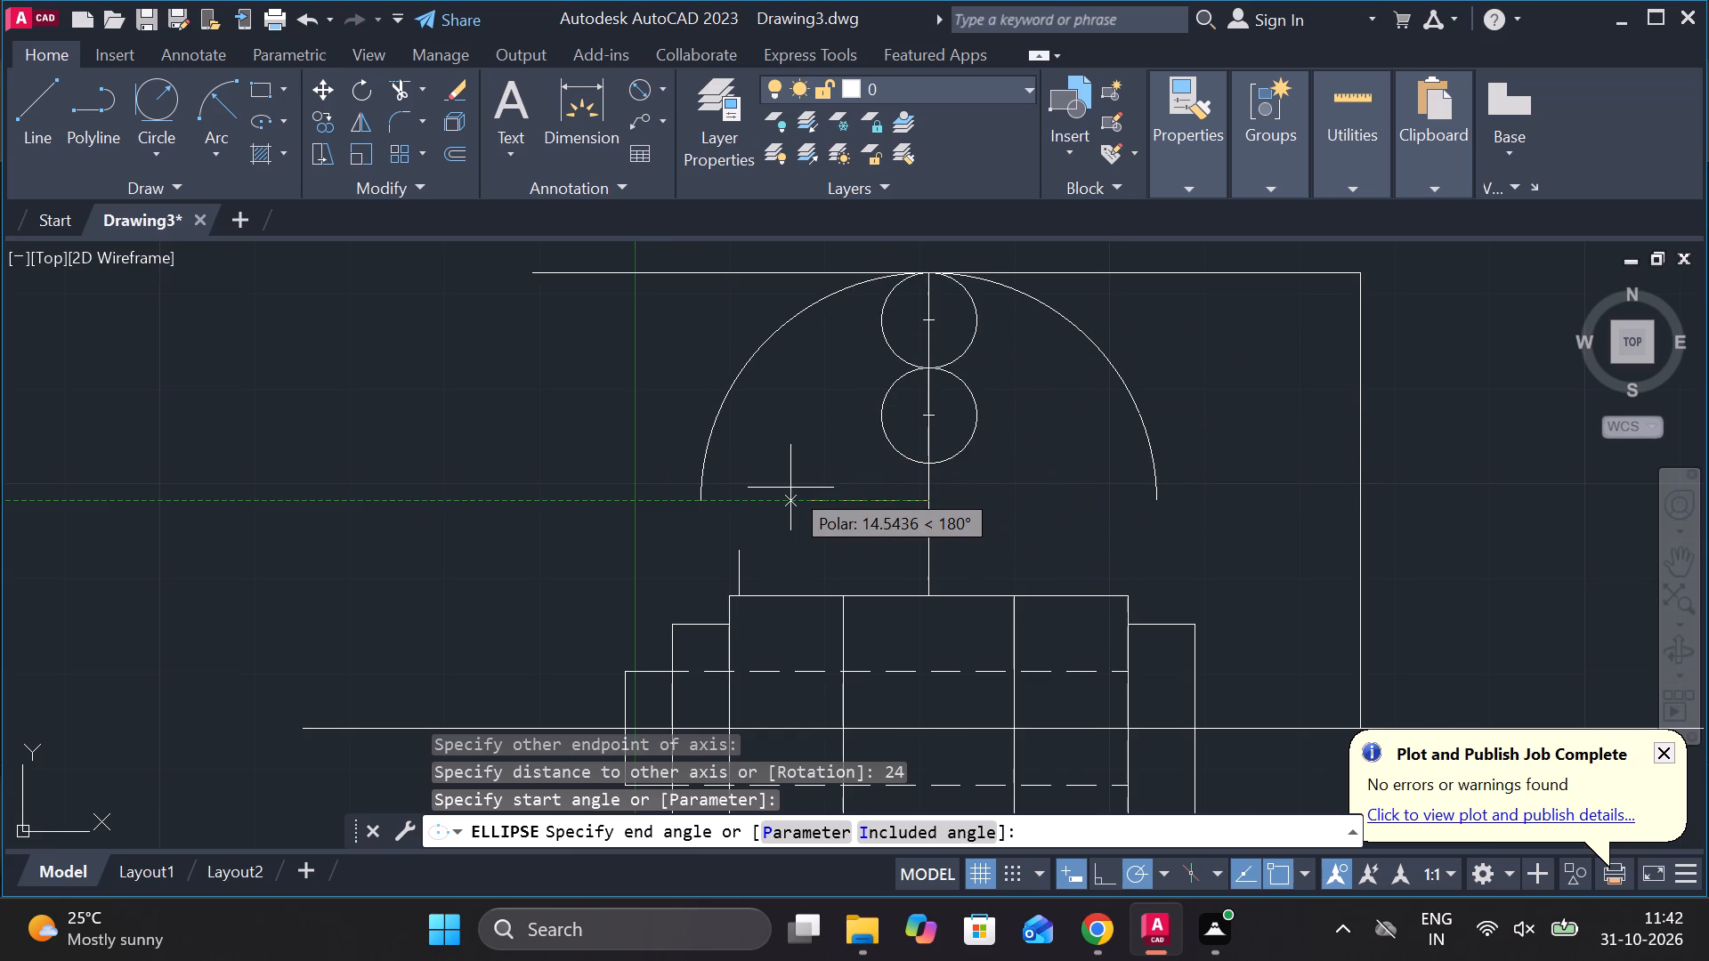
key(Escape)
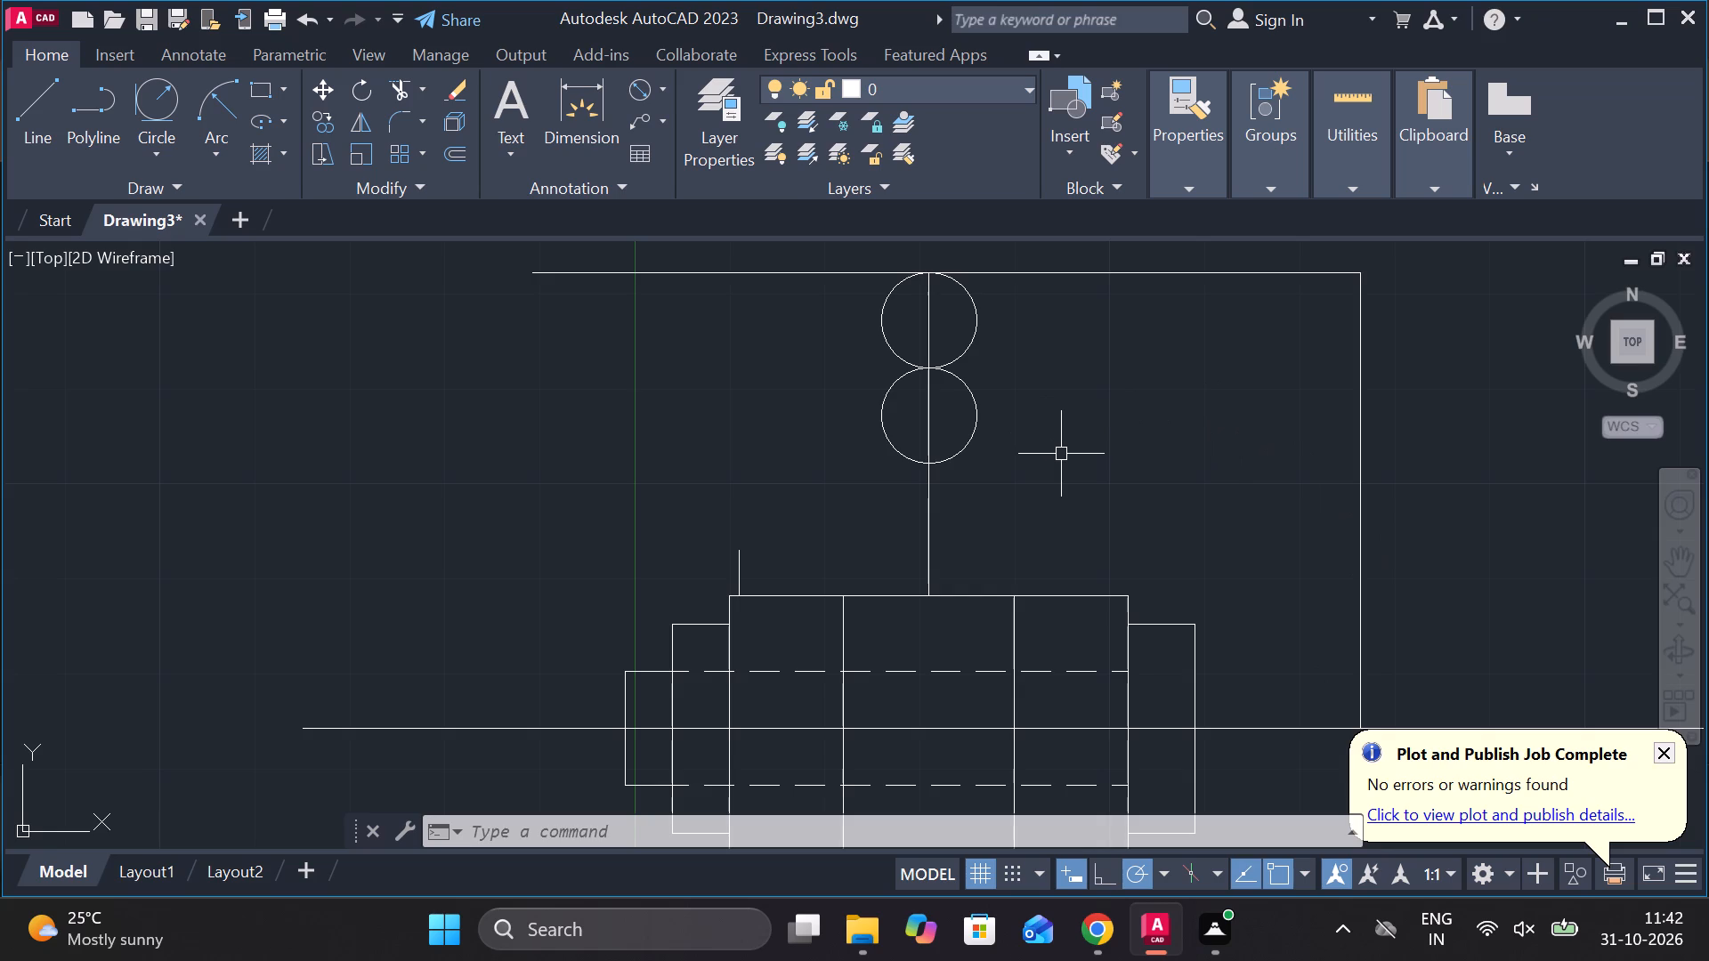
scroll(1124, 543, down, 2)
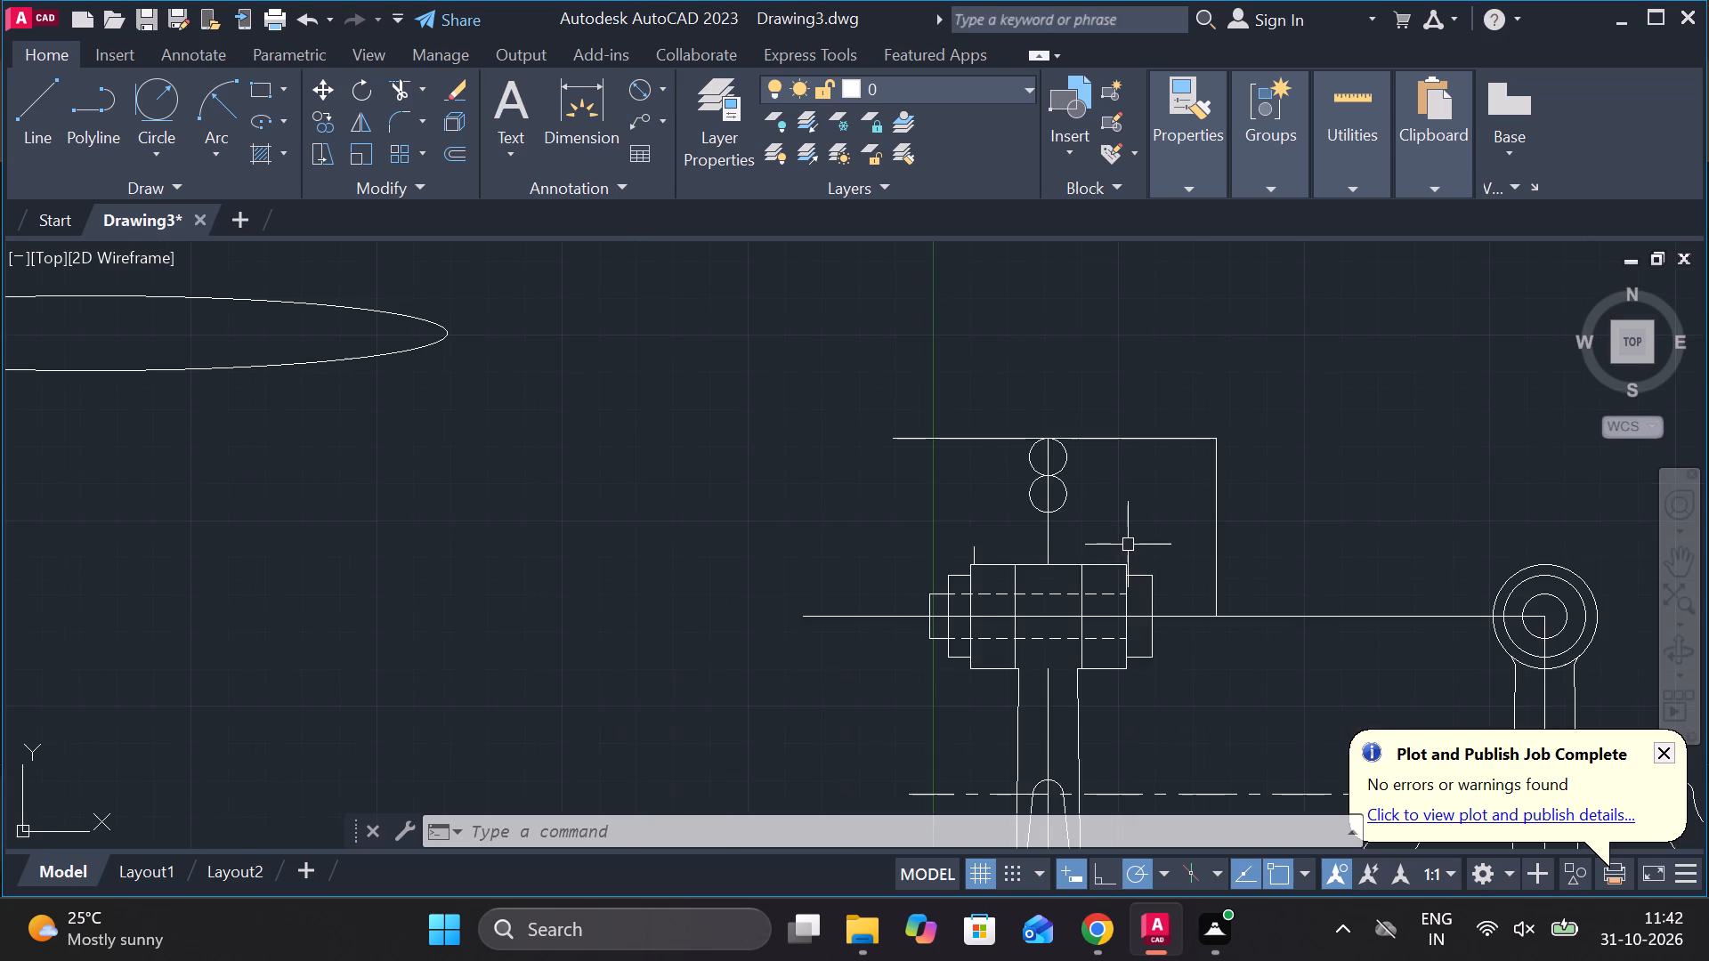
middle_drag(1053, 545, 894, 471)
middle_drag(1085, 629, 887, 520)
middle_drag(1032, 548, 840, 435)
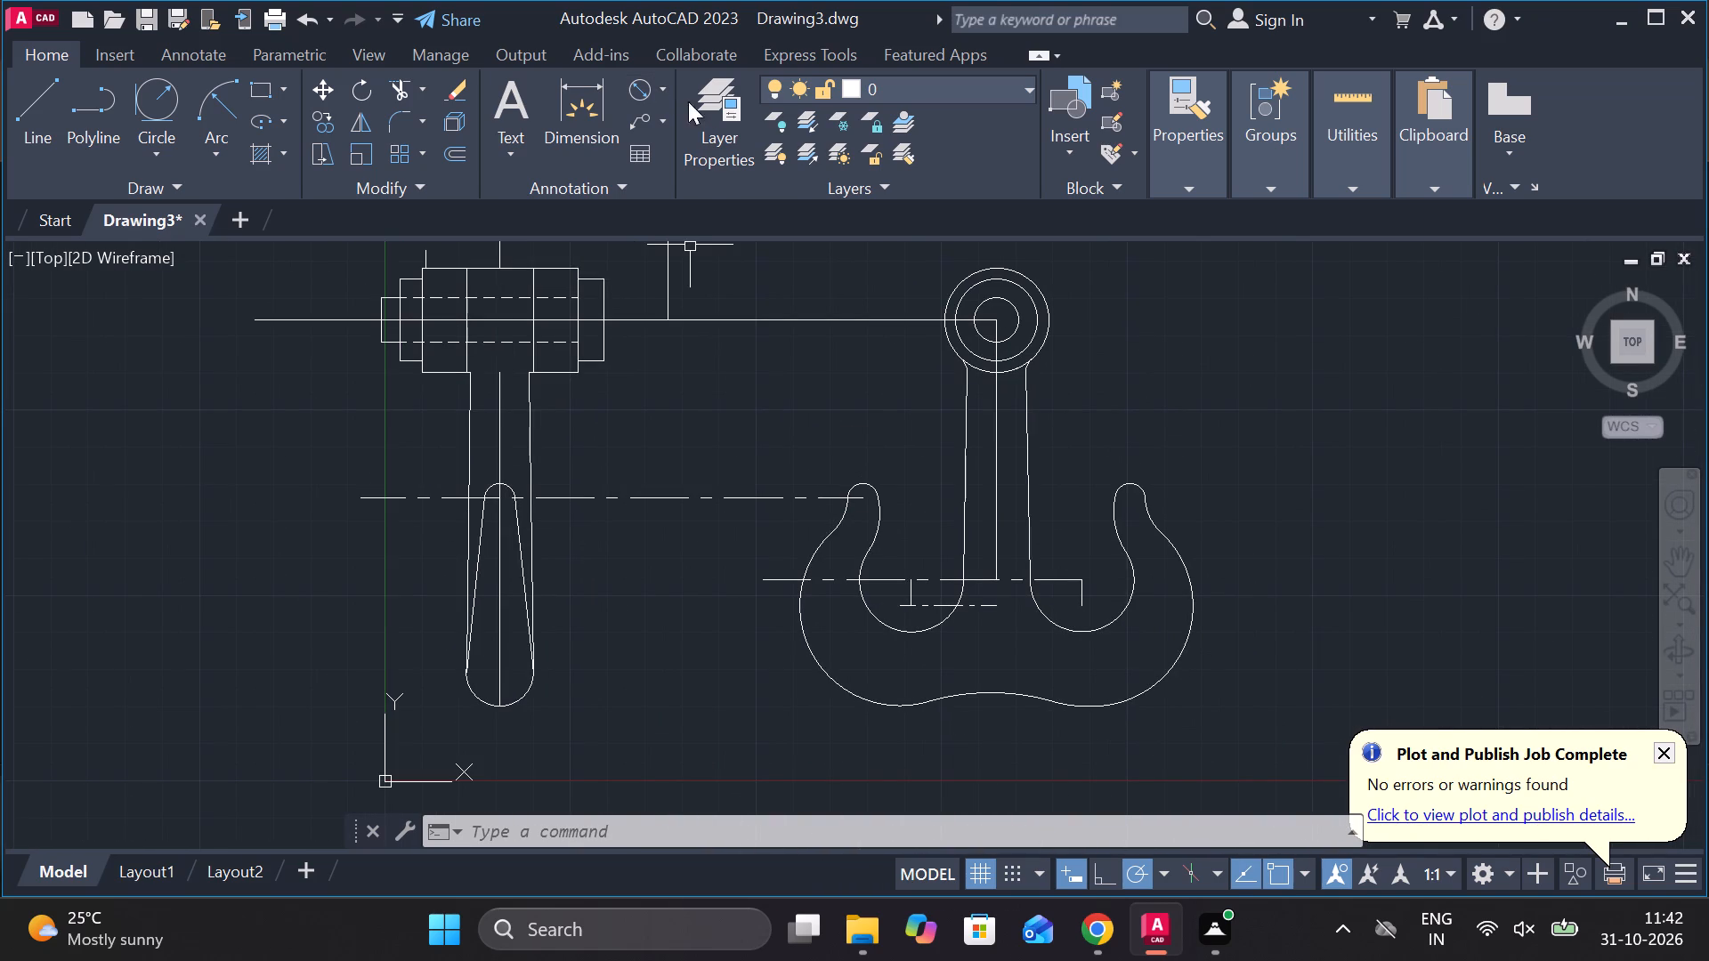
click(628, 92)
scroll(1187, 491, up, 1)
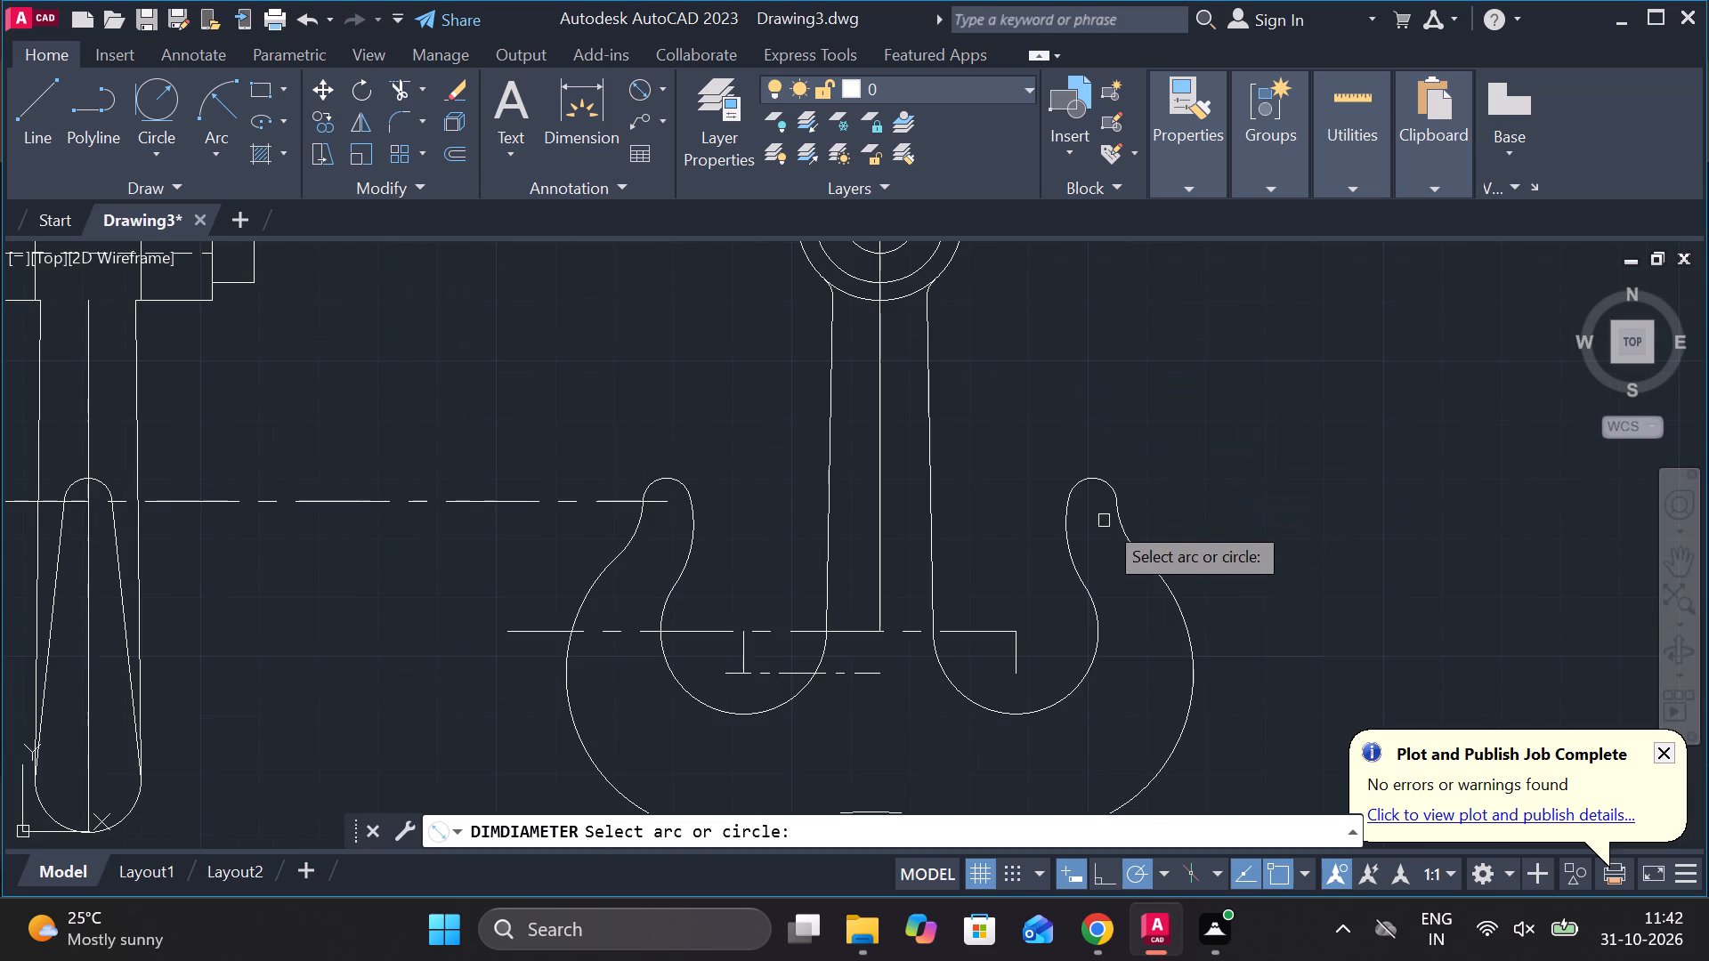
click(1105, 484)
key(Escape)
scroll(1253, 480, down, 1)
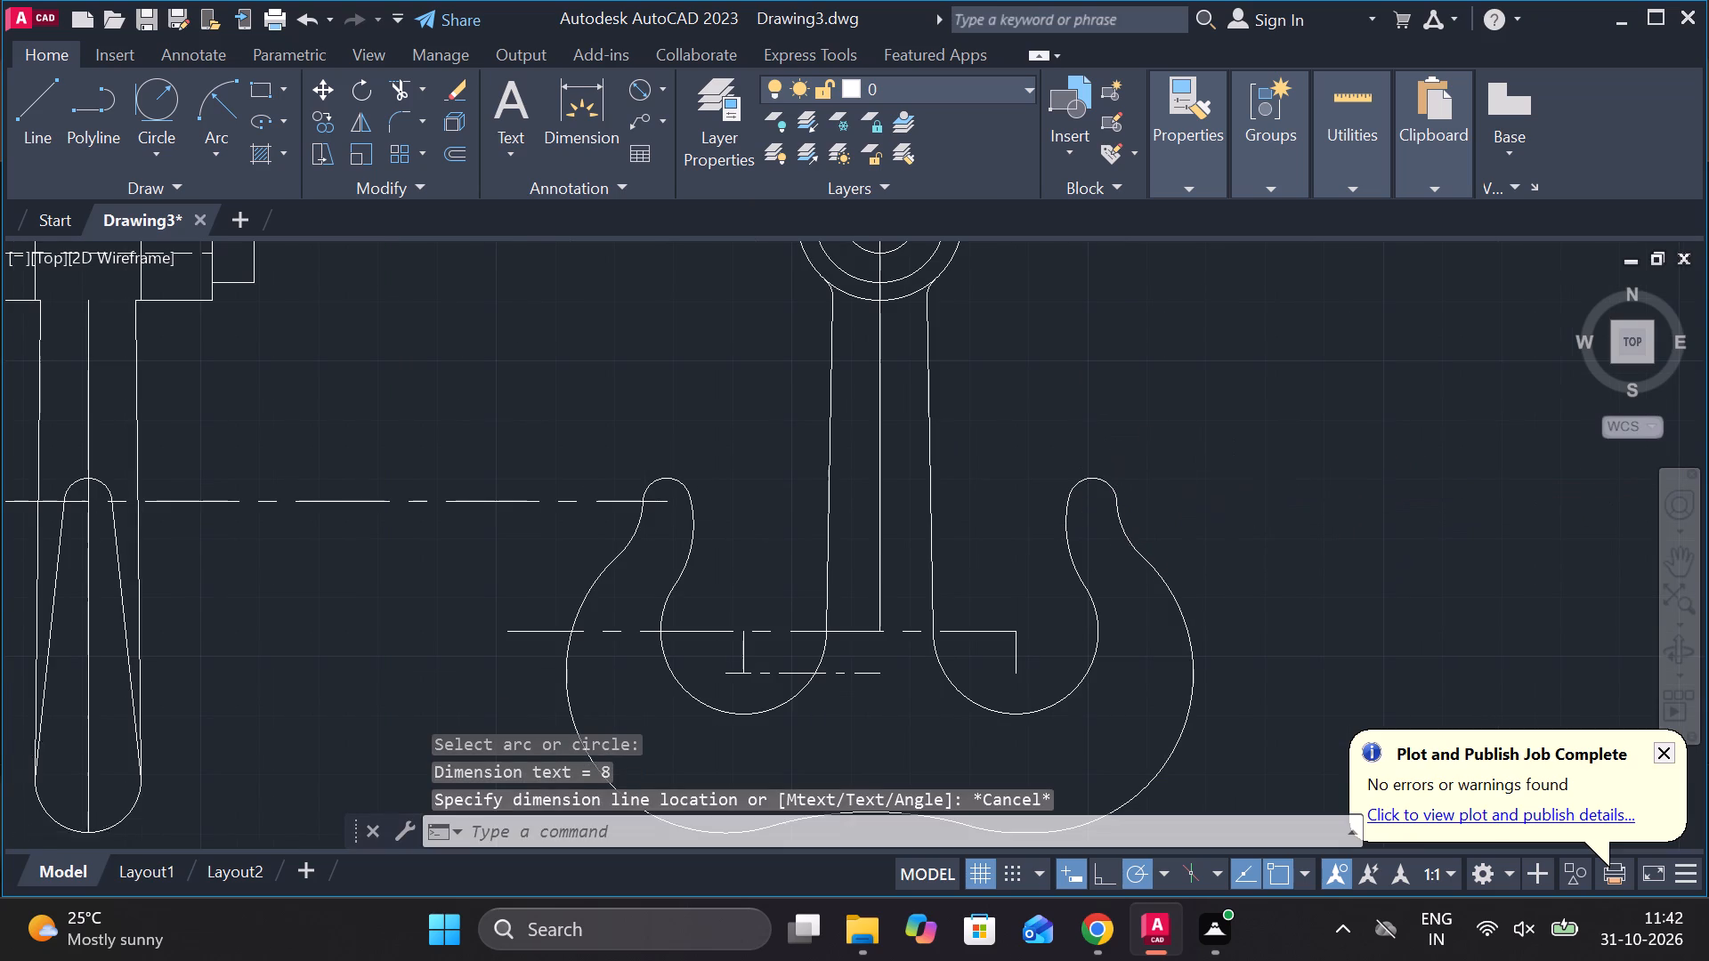
Modify the ISO-25 dimension style to use an arrow size of 4 and a text height of 5.
key(d)
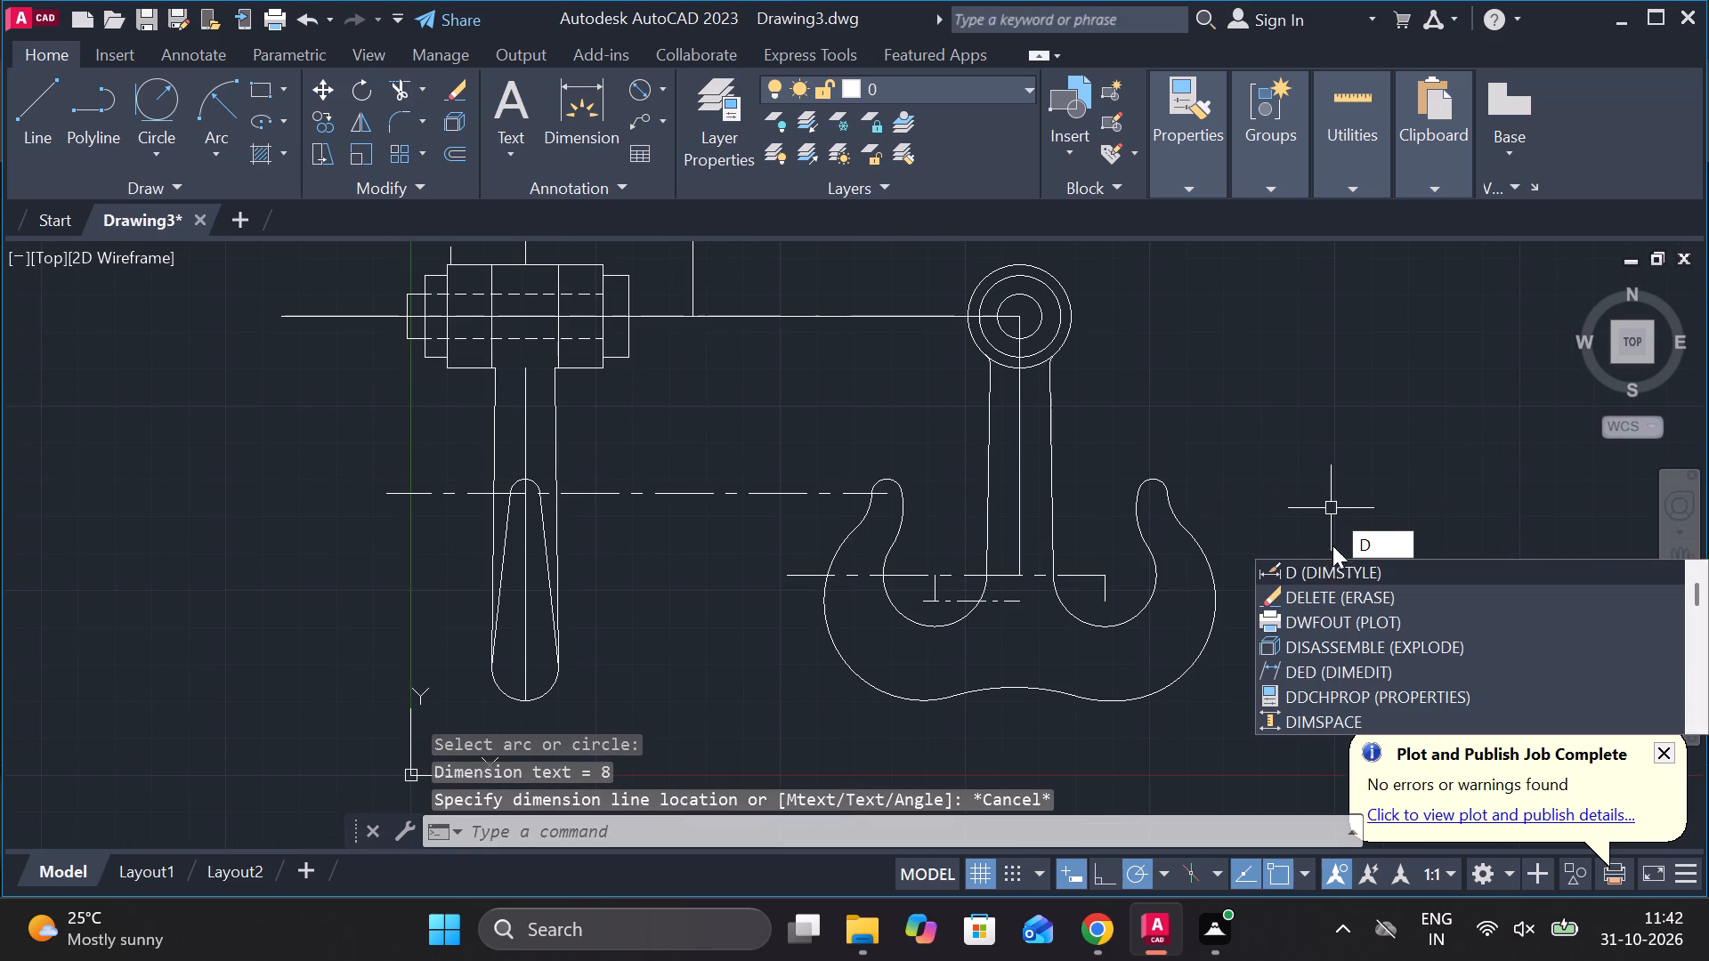
key(Return)
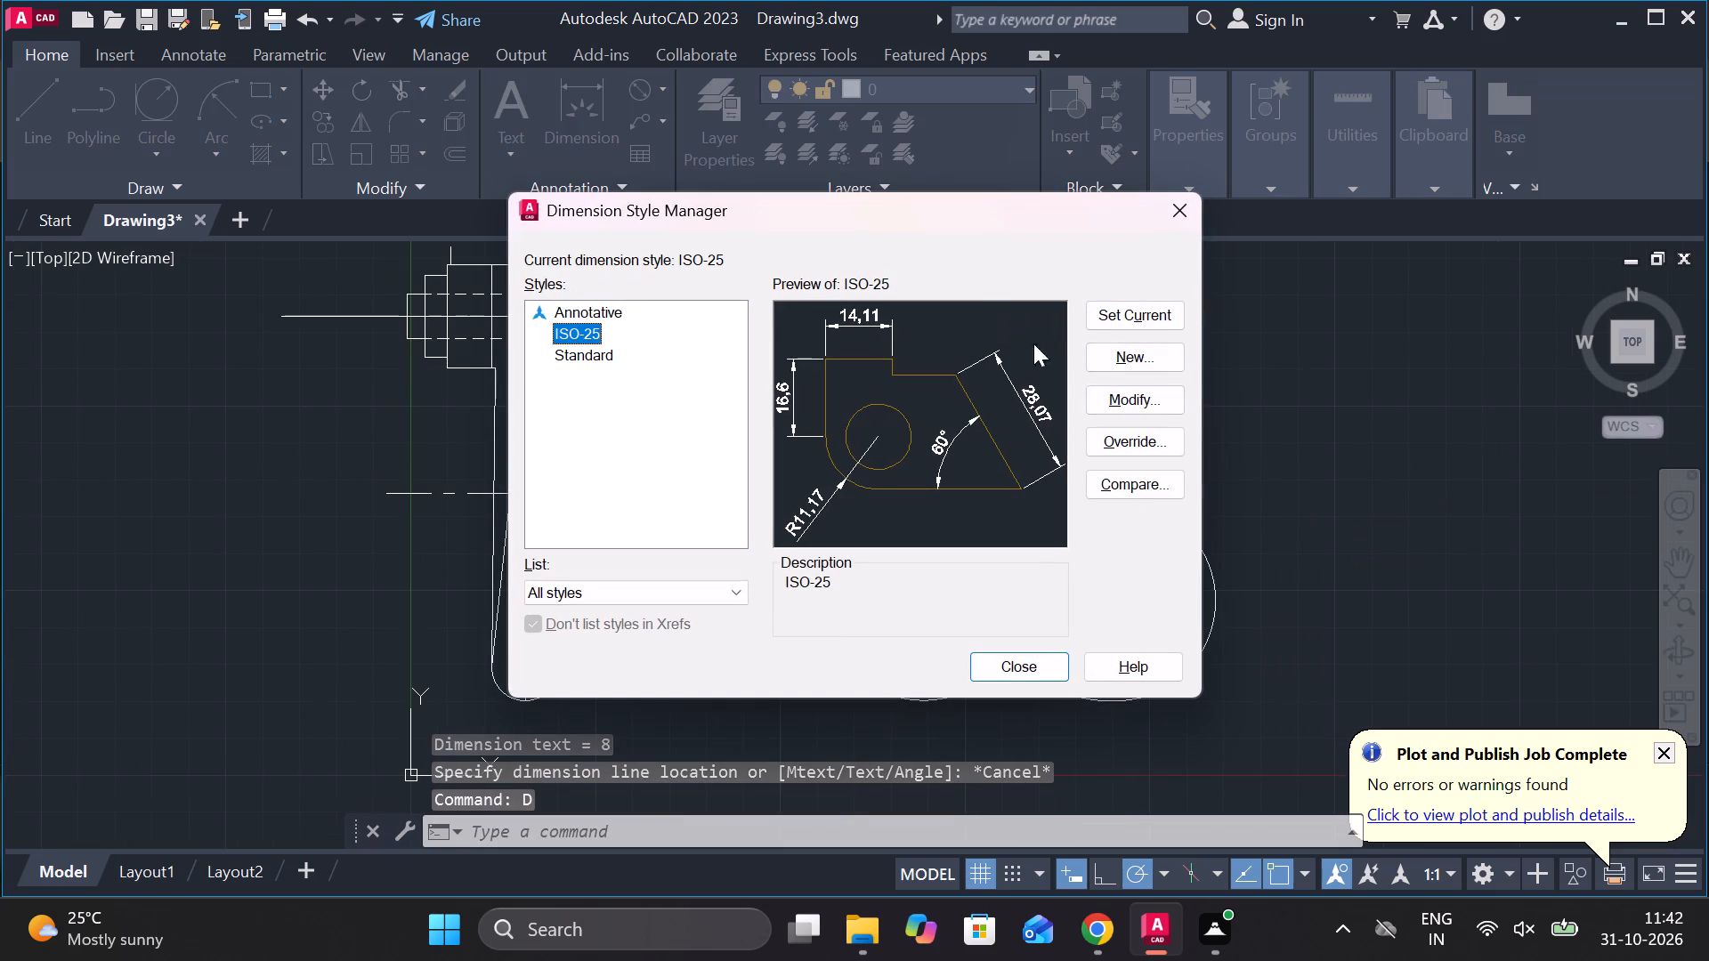
click(1146, 419)
click(1124, 394)
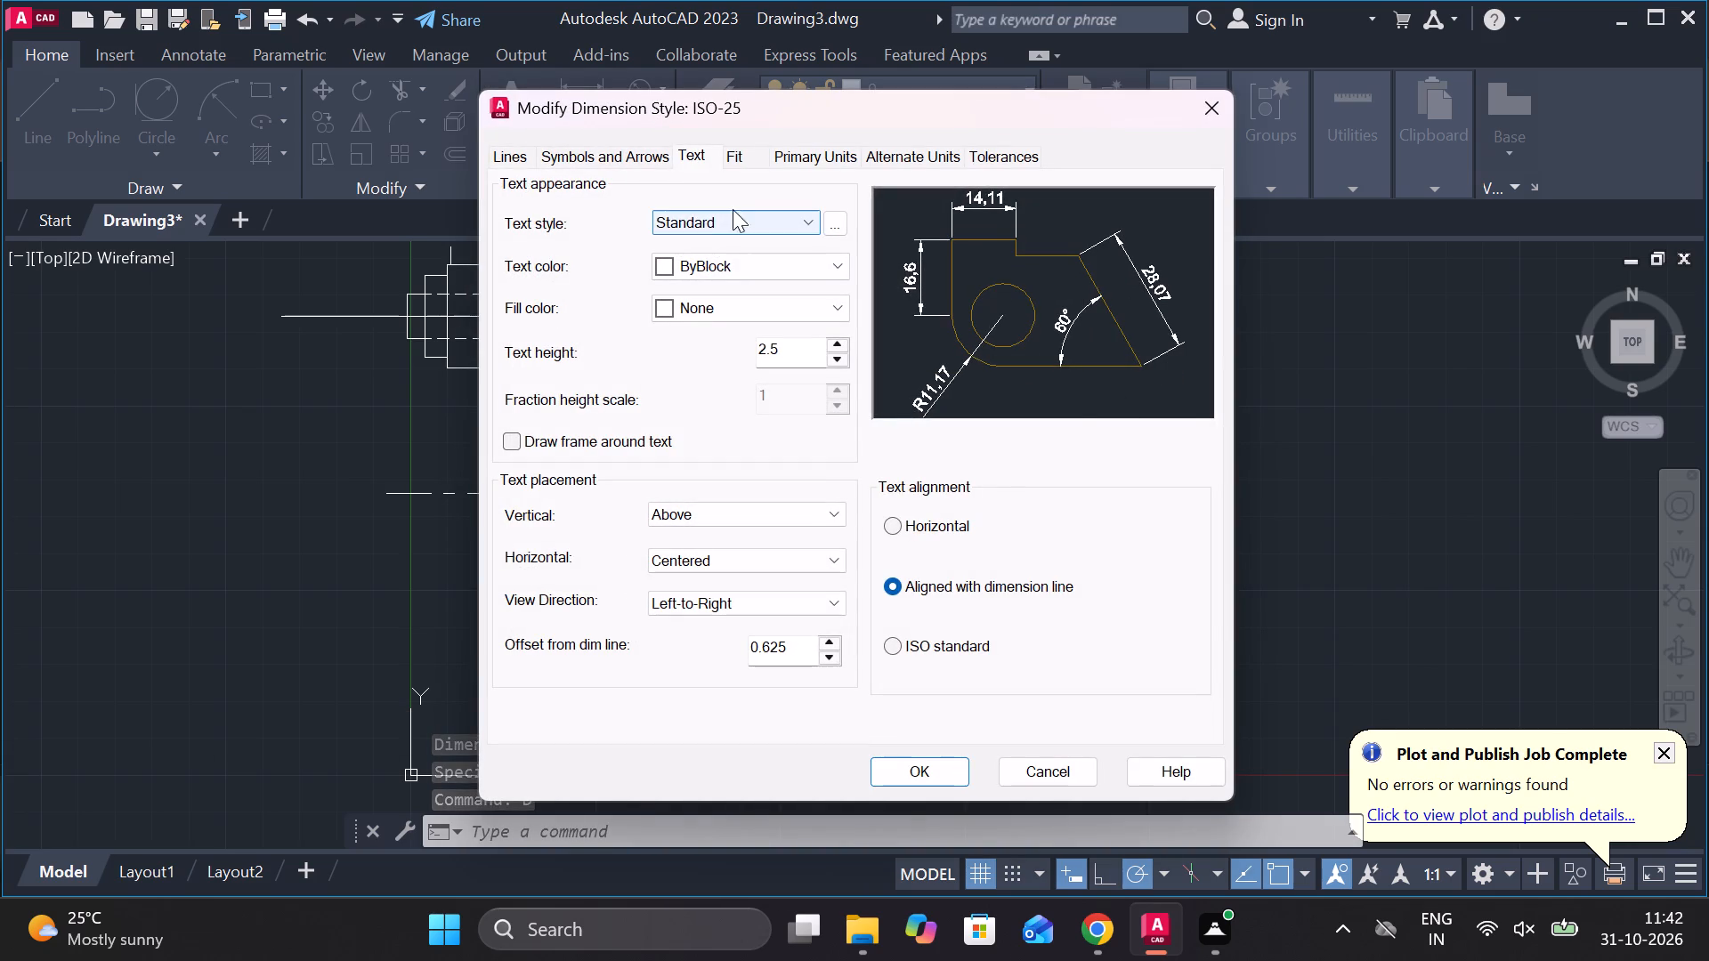
click(548, 159)
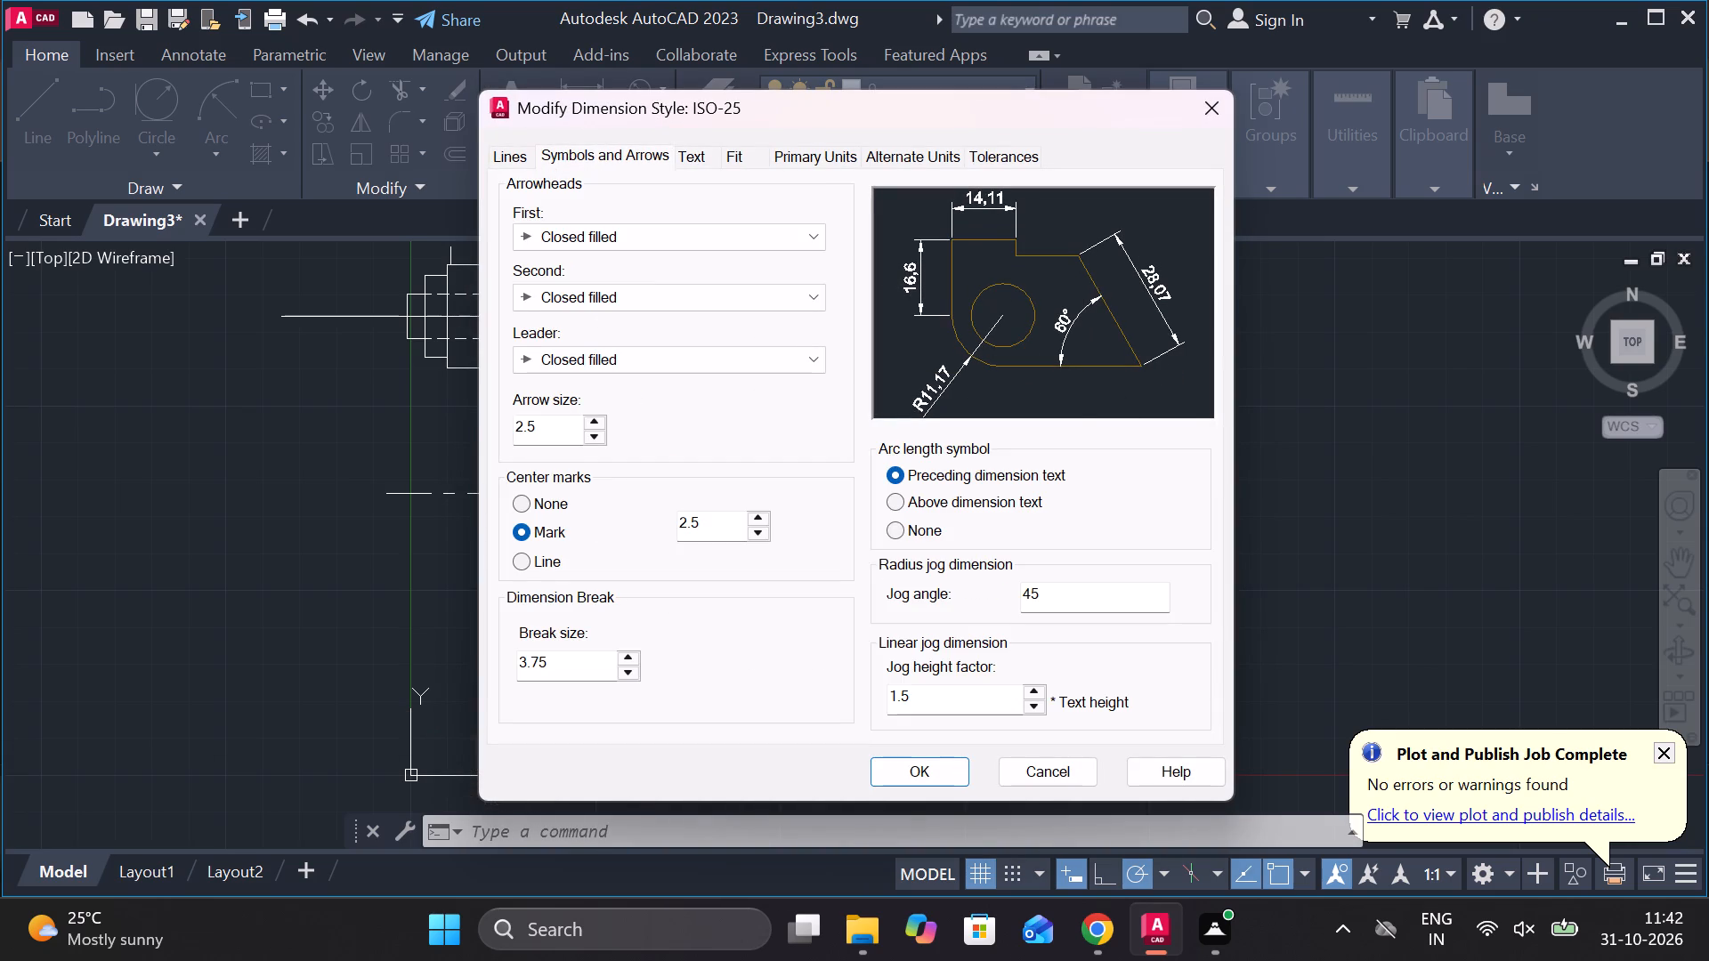
drag(542, 424, 474, 424)
key(4)
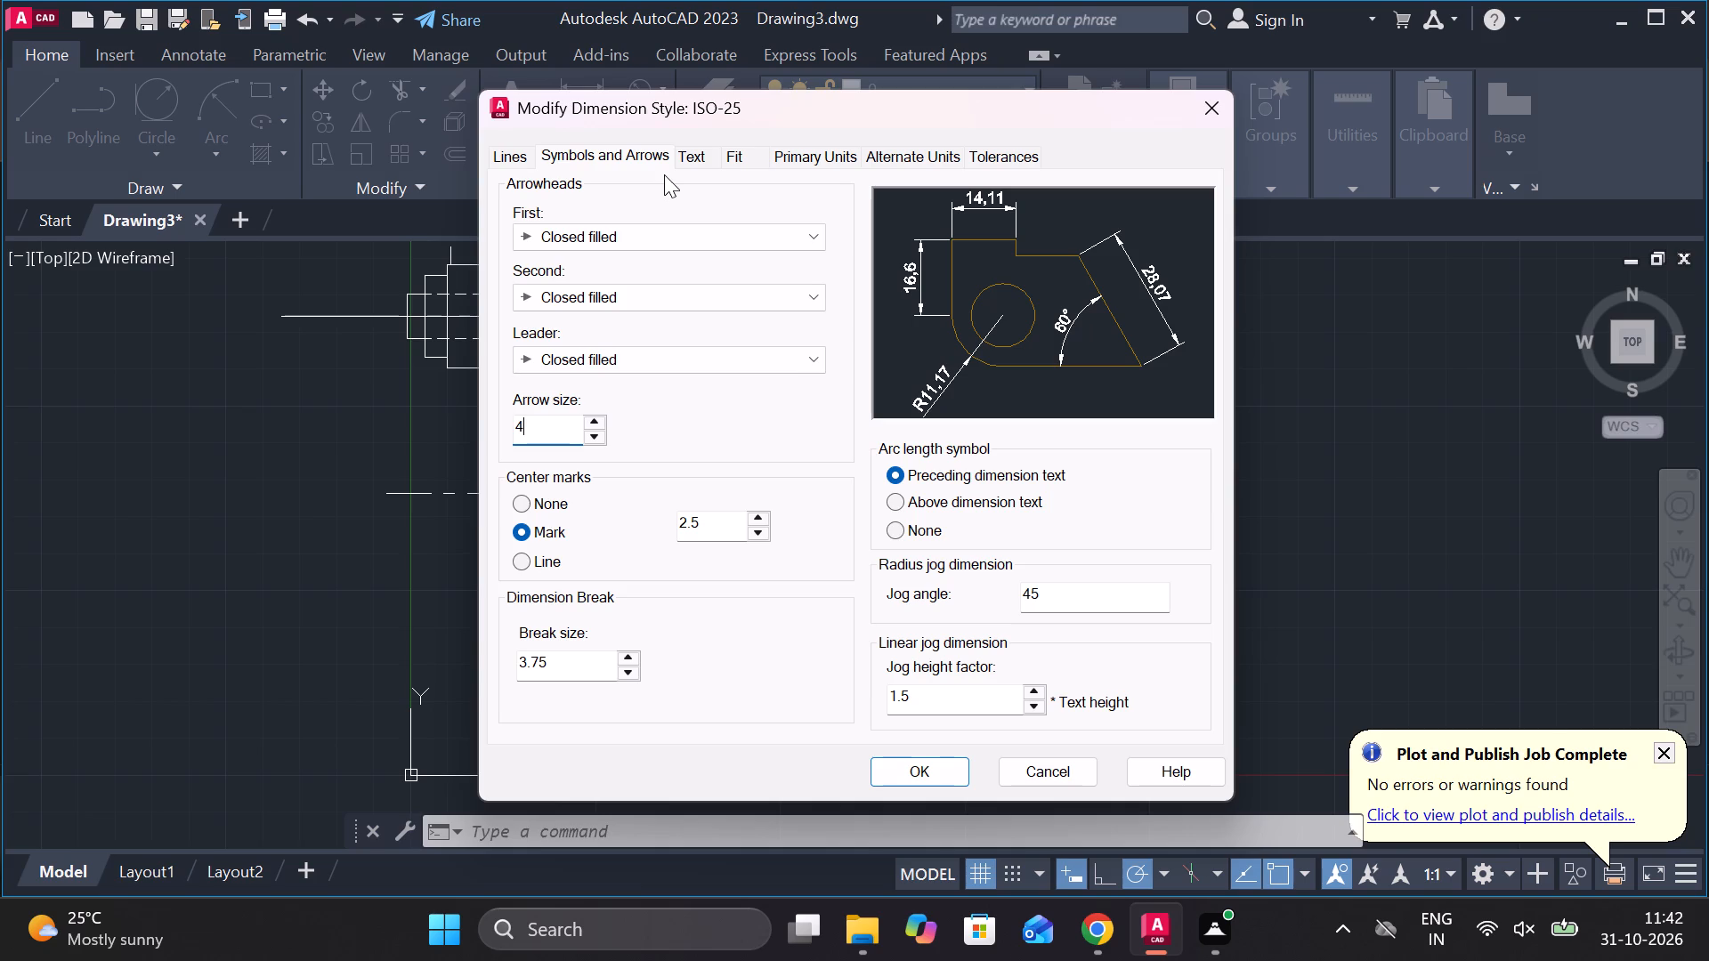
click(682, 157)
drag(787, 361, 720, 360)
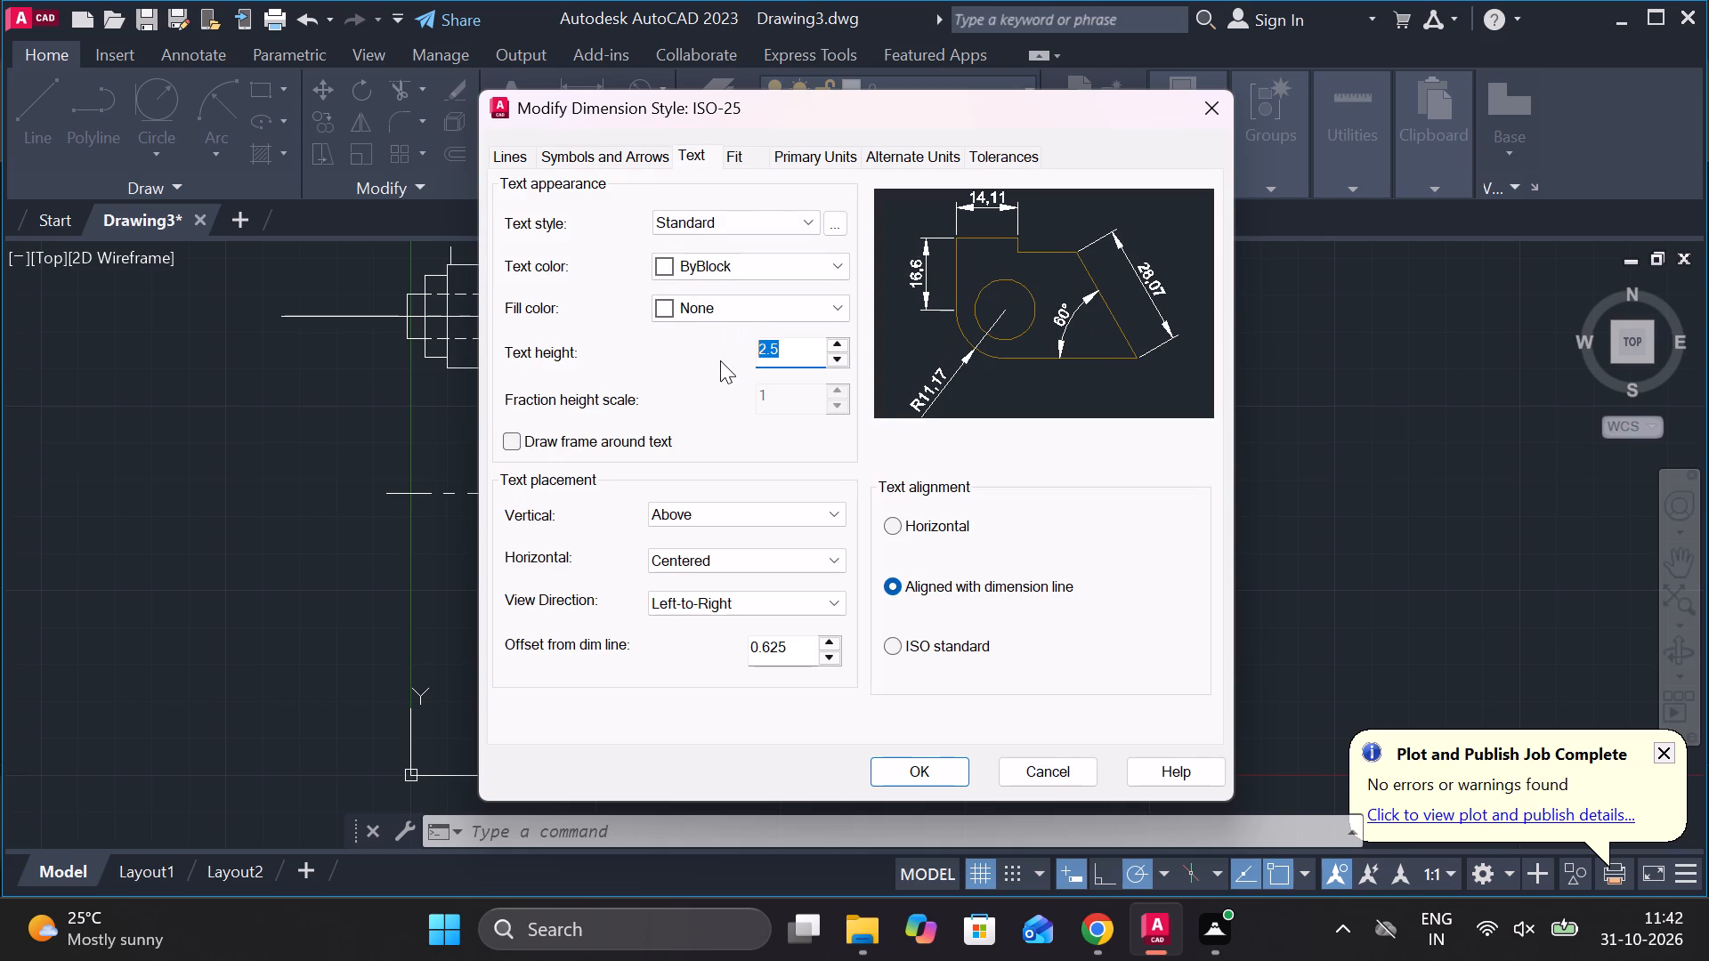
key(5)
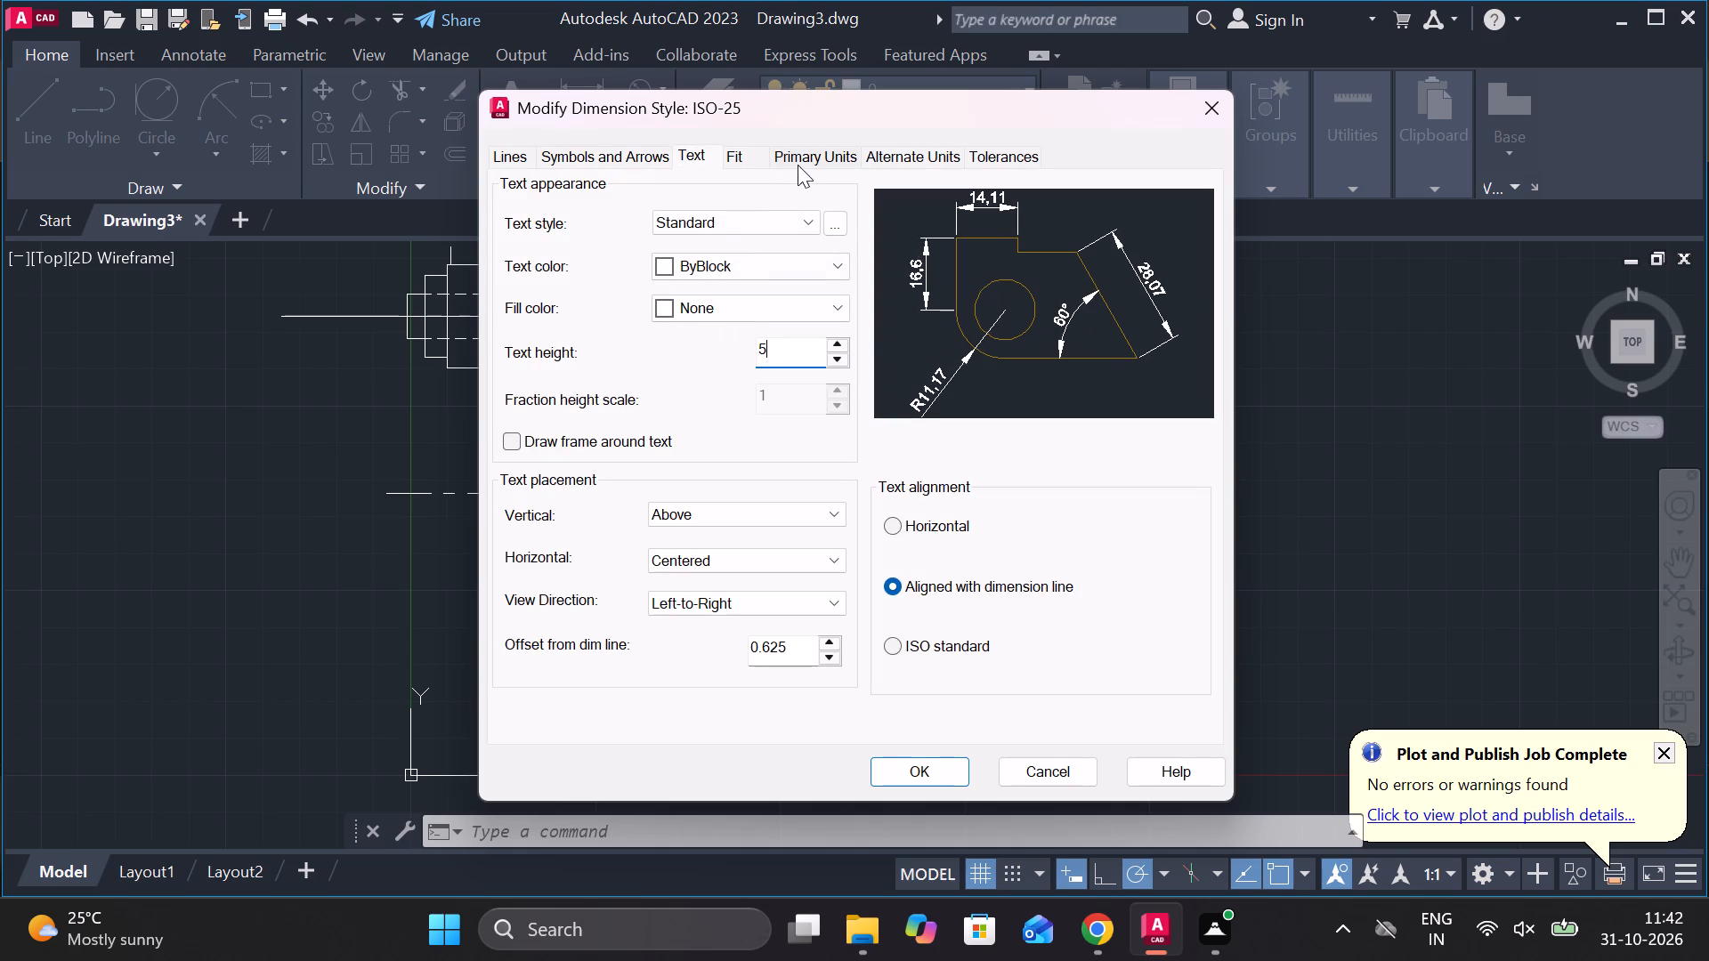
Set the ISO-25 style's linear dimension precision to 0 and make the style current.
click(798, 165)
click(791, 241)
click(656, 268)
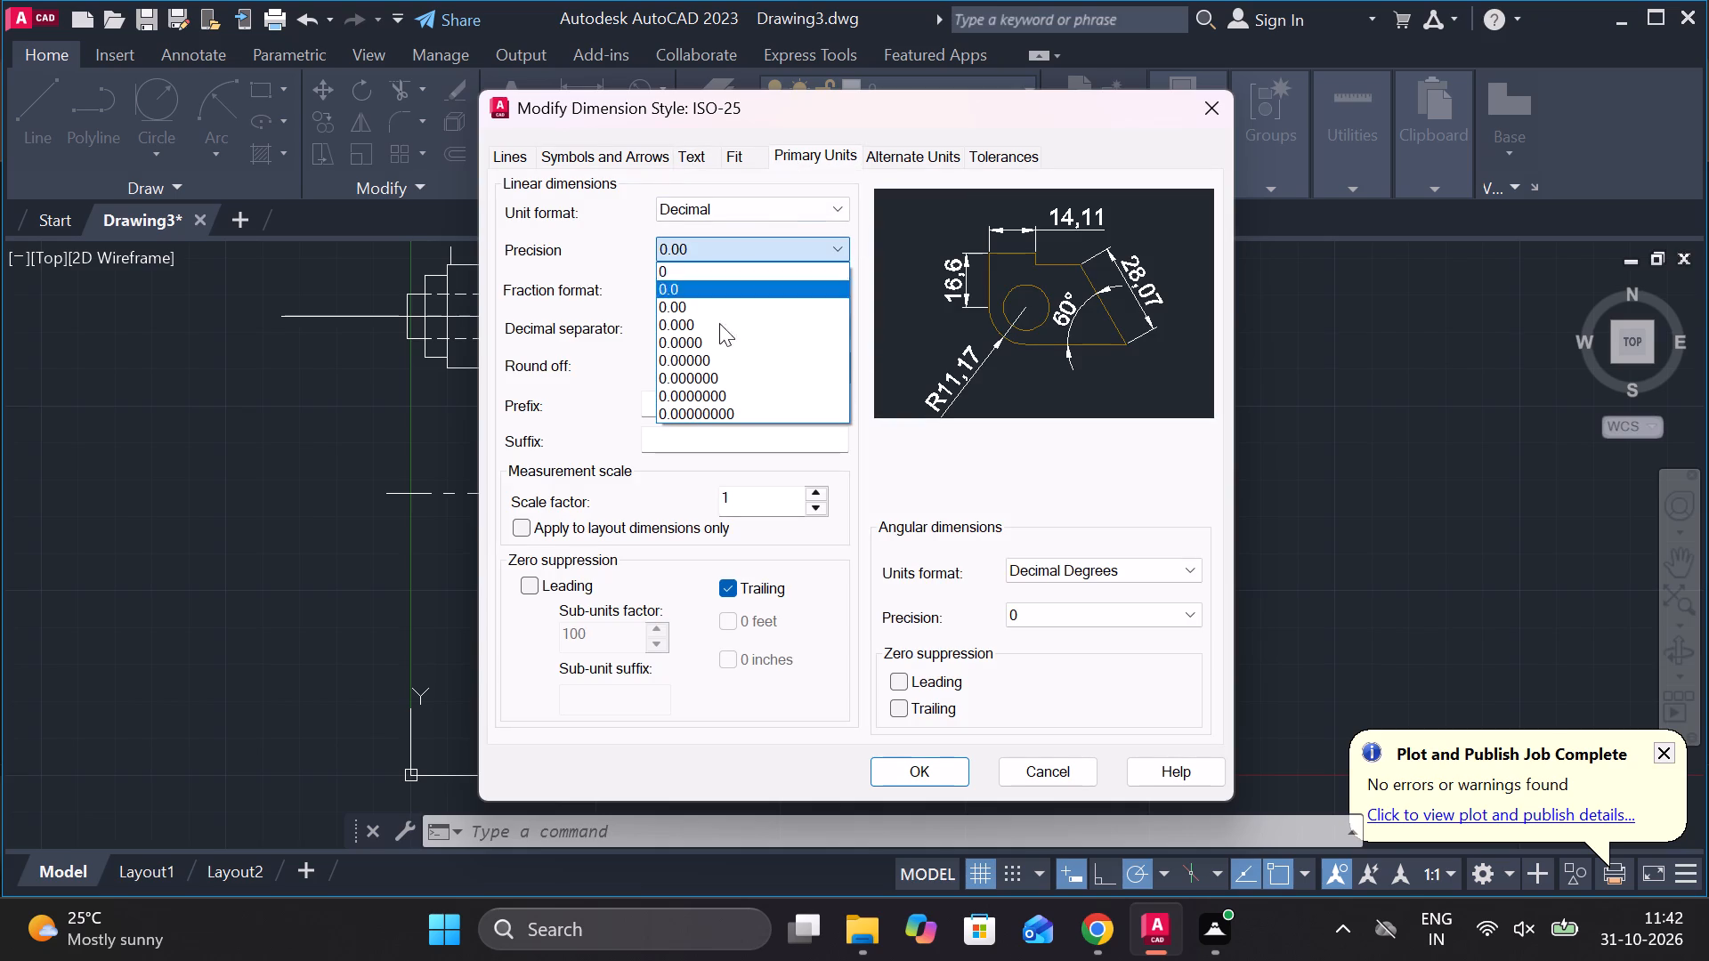
click(676, 274)
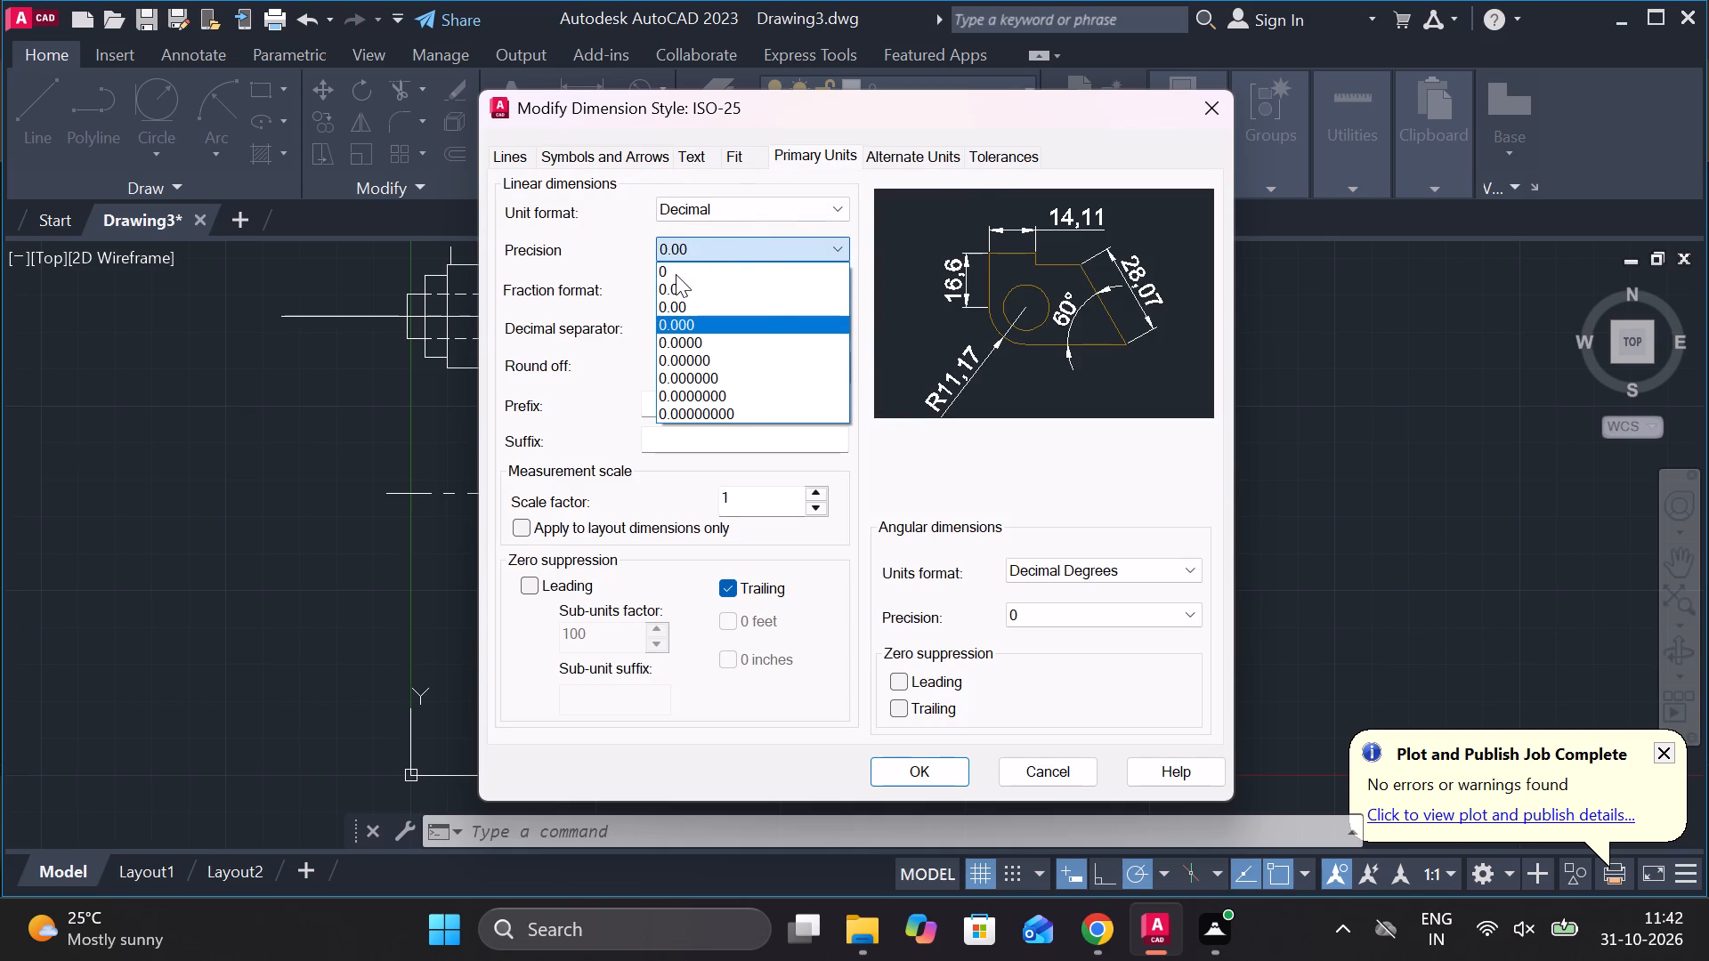
click(903, 775)
click(1123, 318)
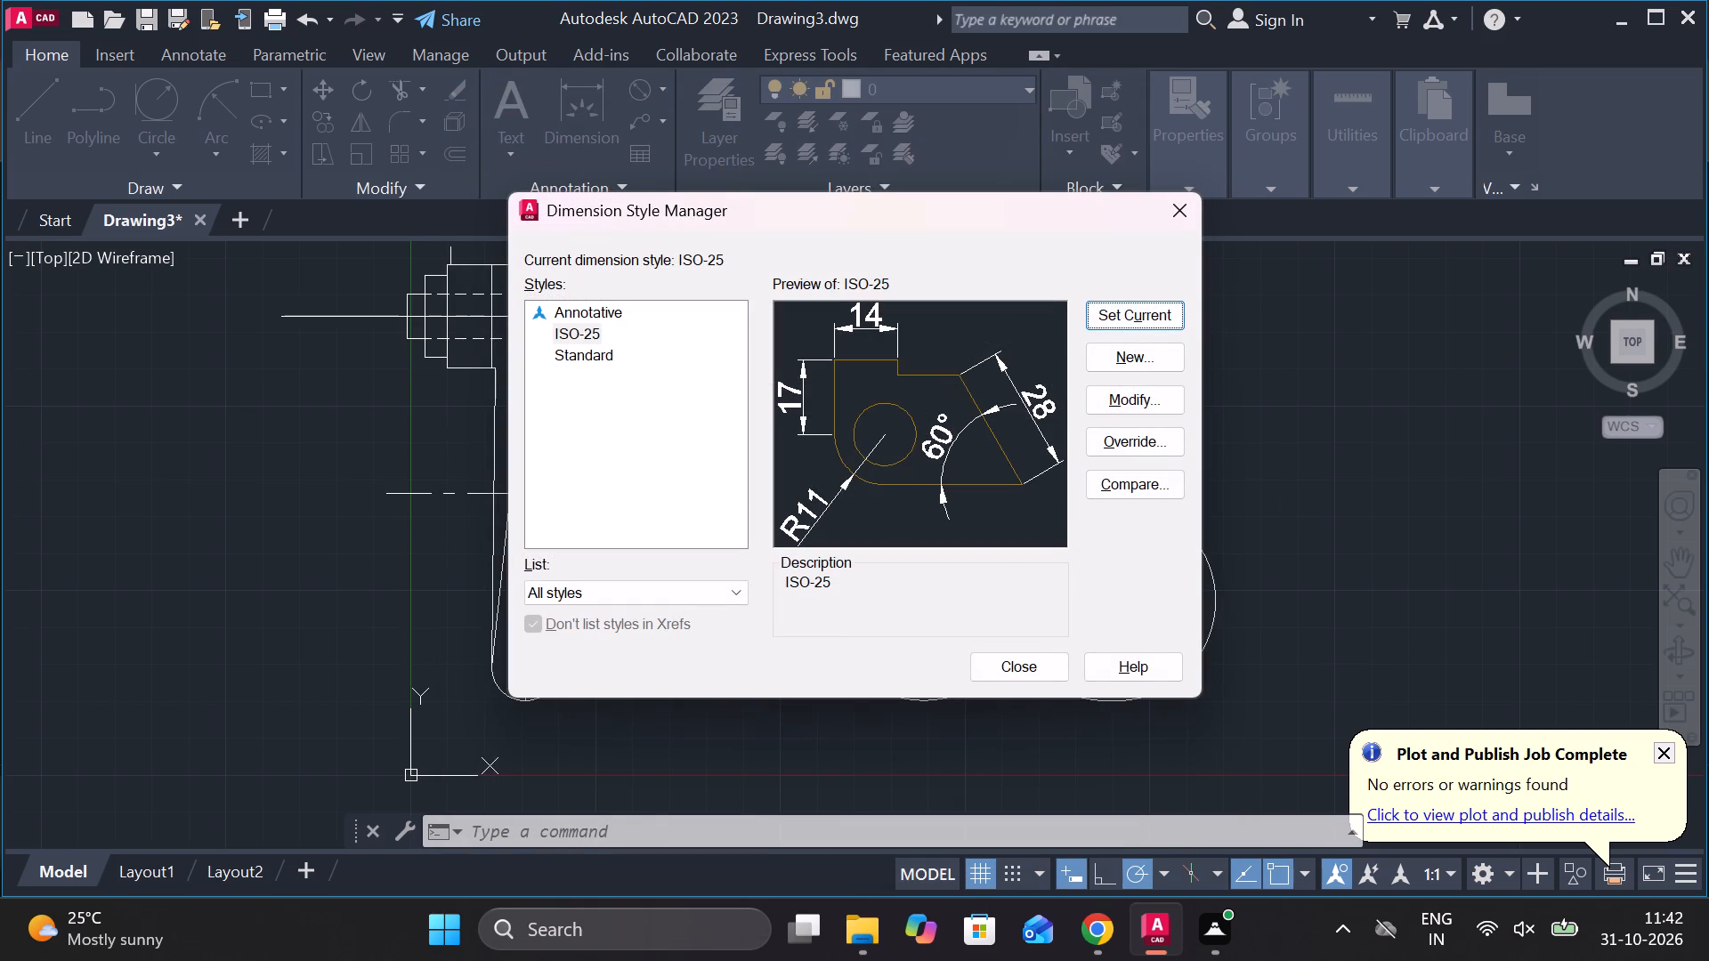
click(1007, 668)
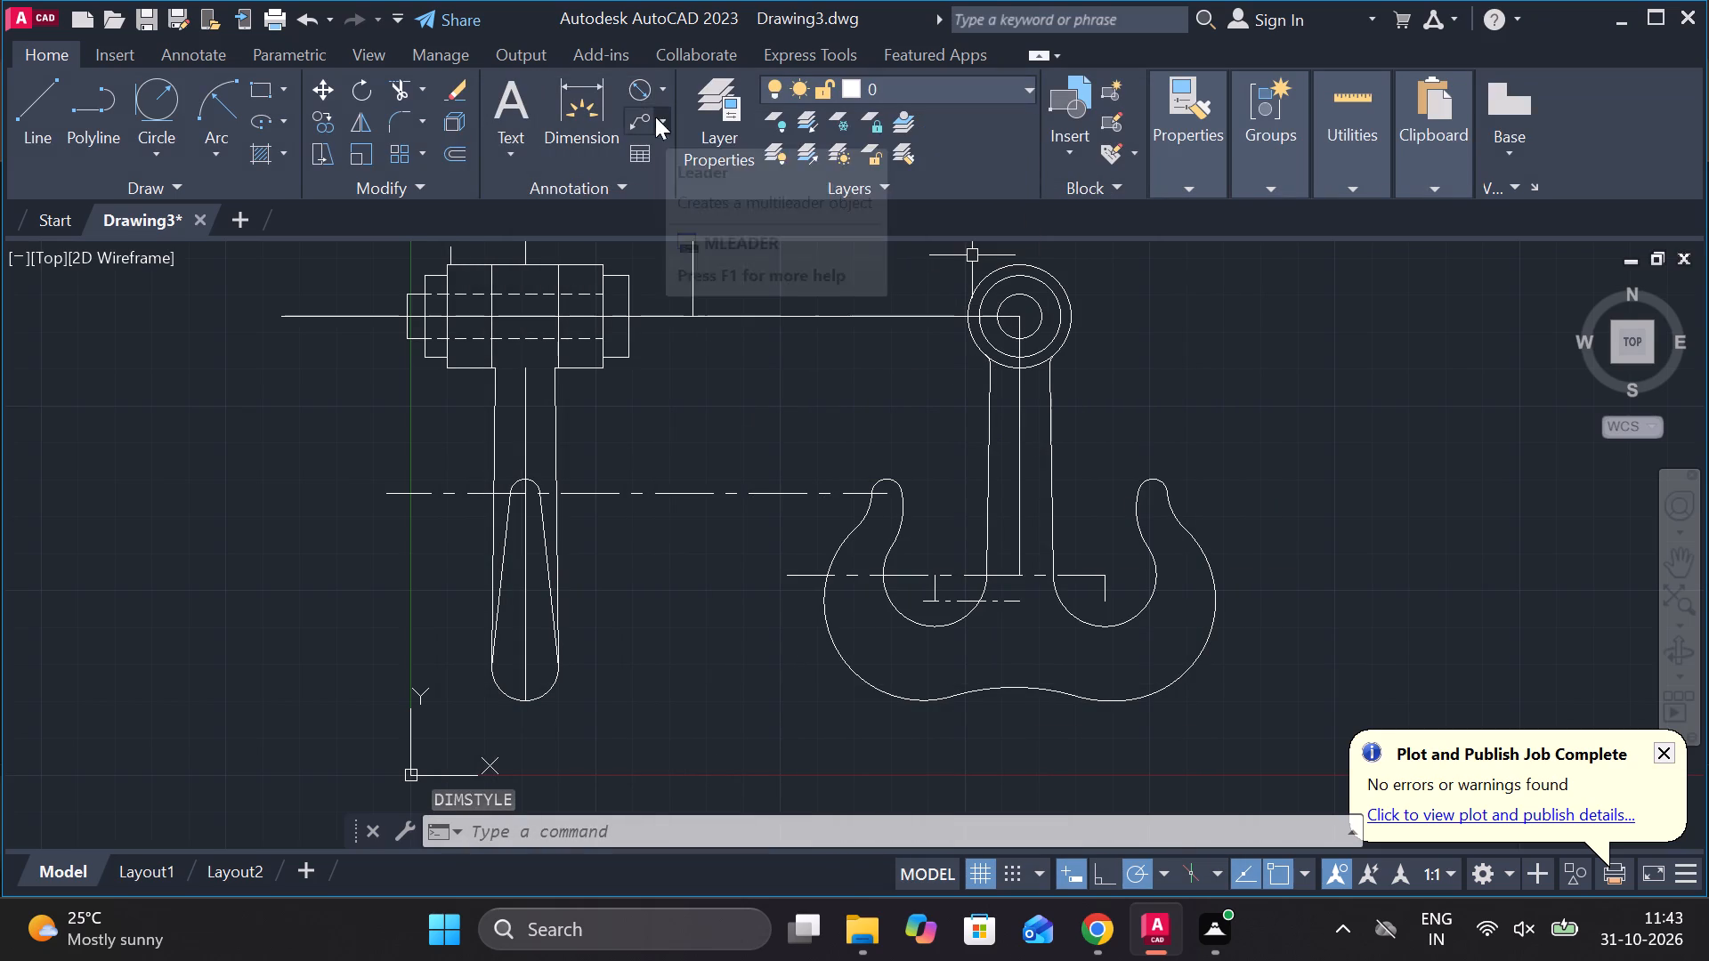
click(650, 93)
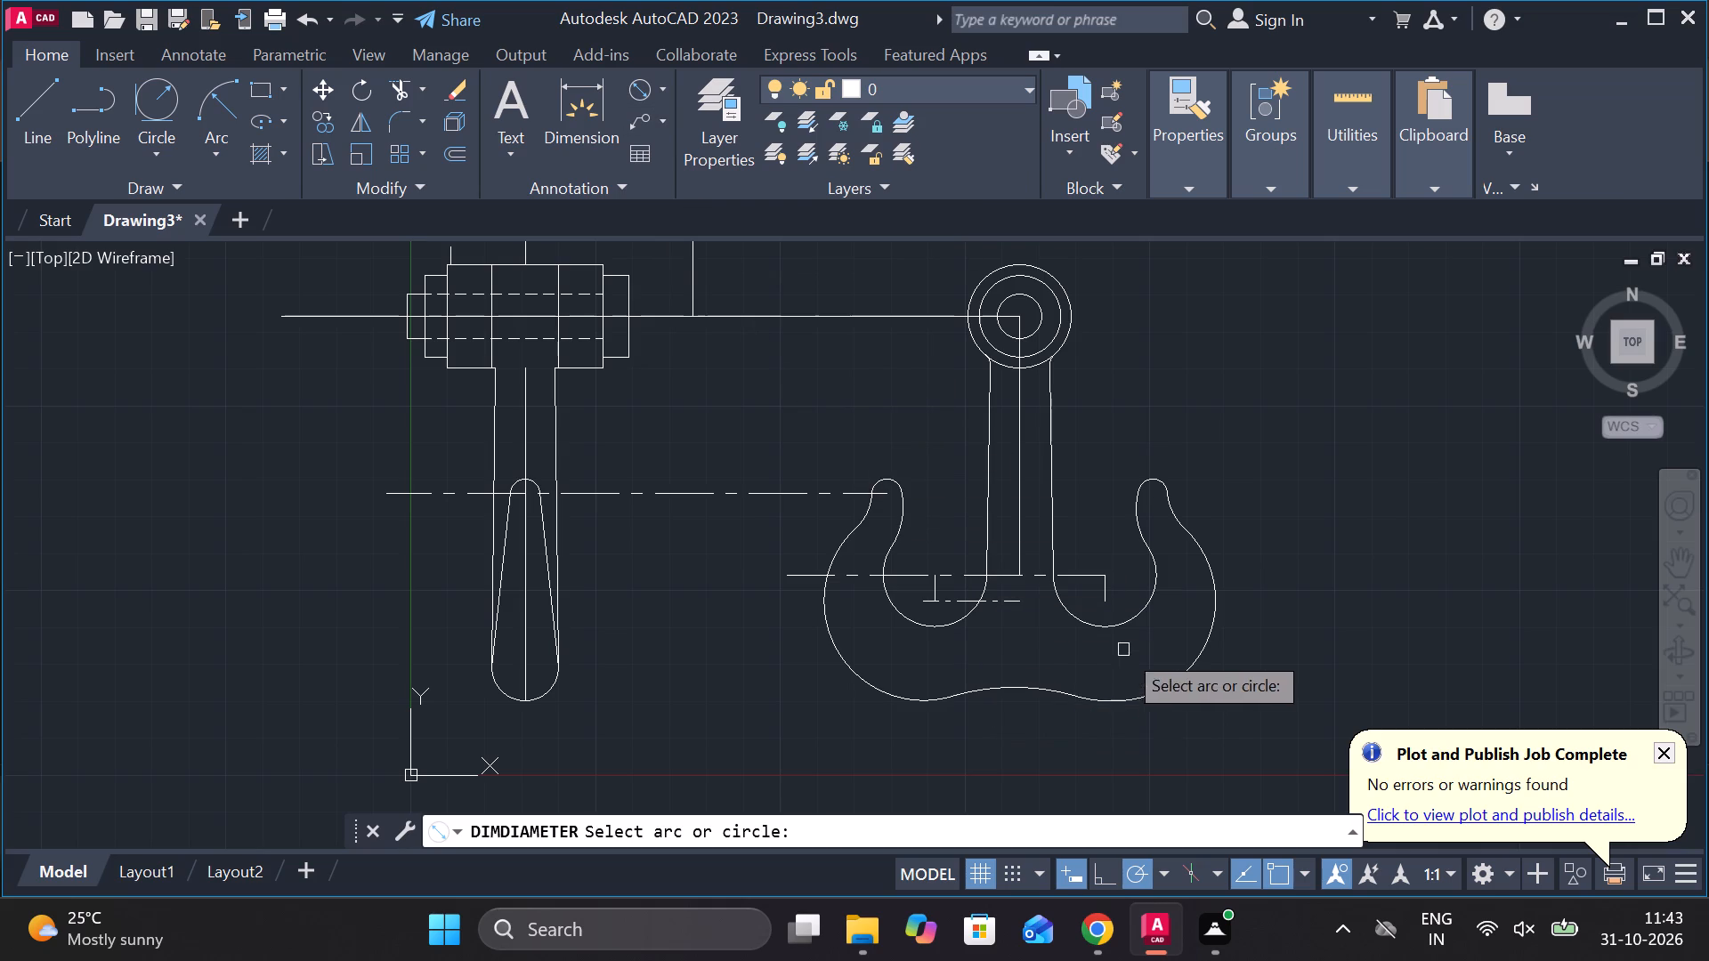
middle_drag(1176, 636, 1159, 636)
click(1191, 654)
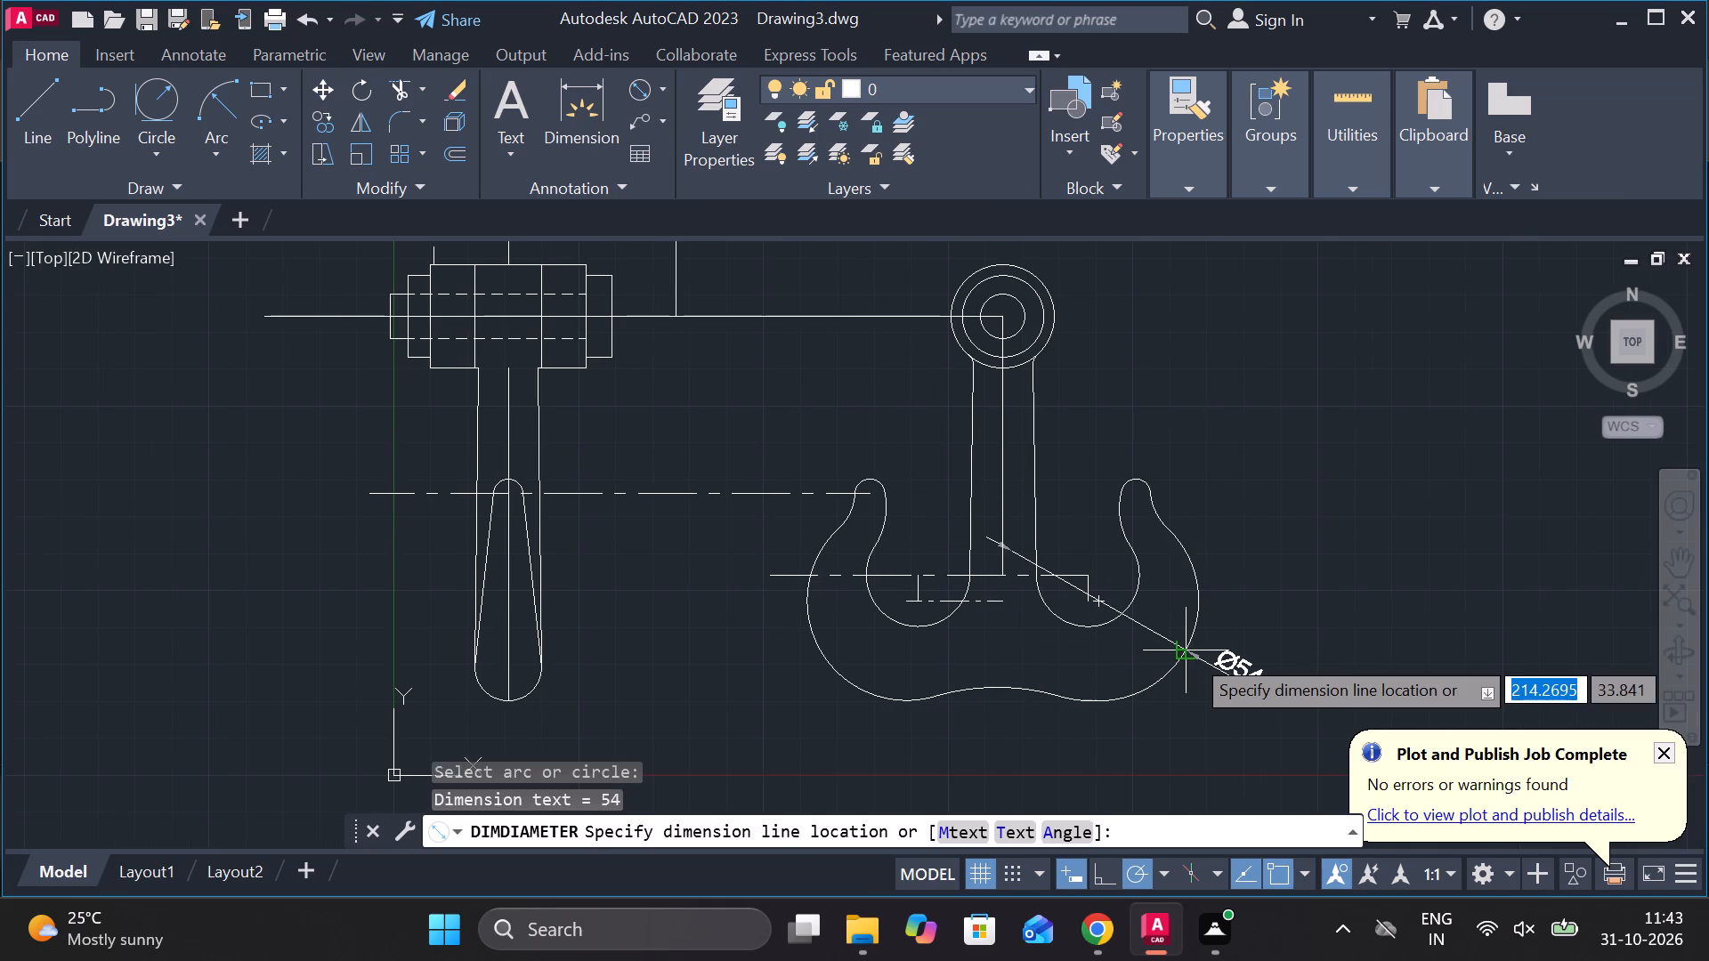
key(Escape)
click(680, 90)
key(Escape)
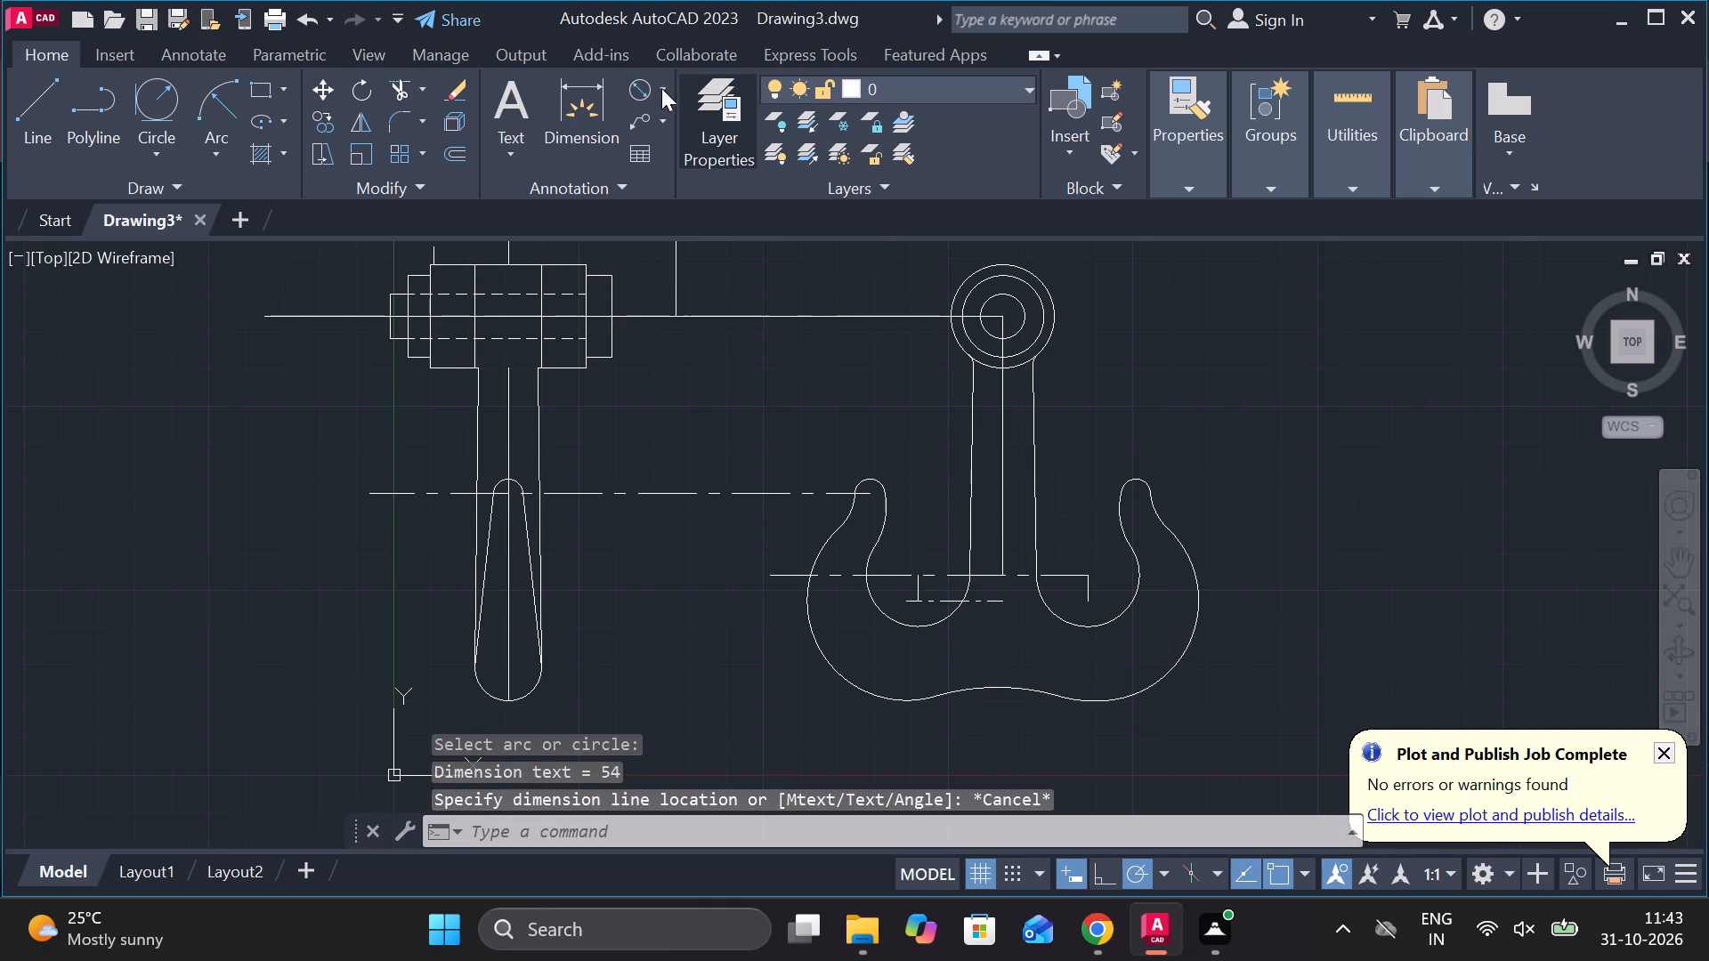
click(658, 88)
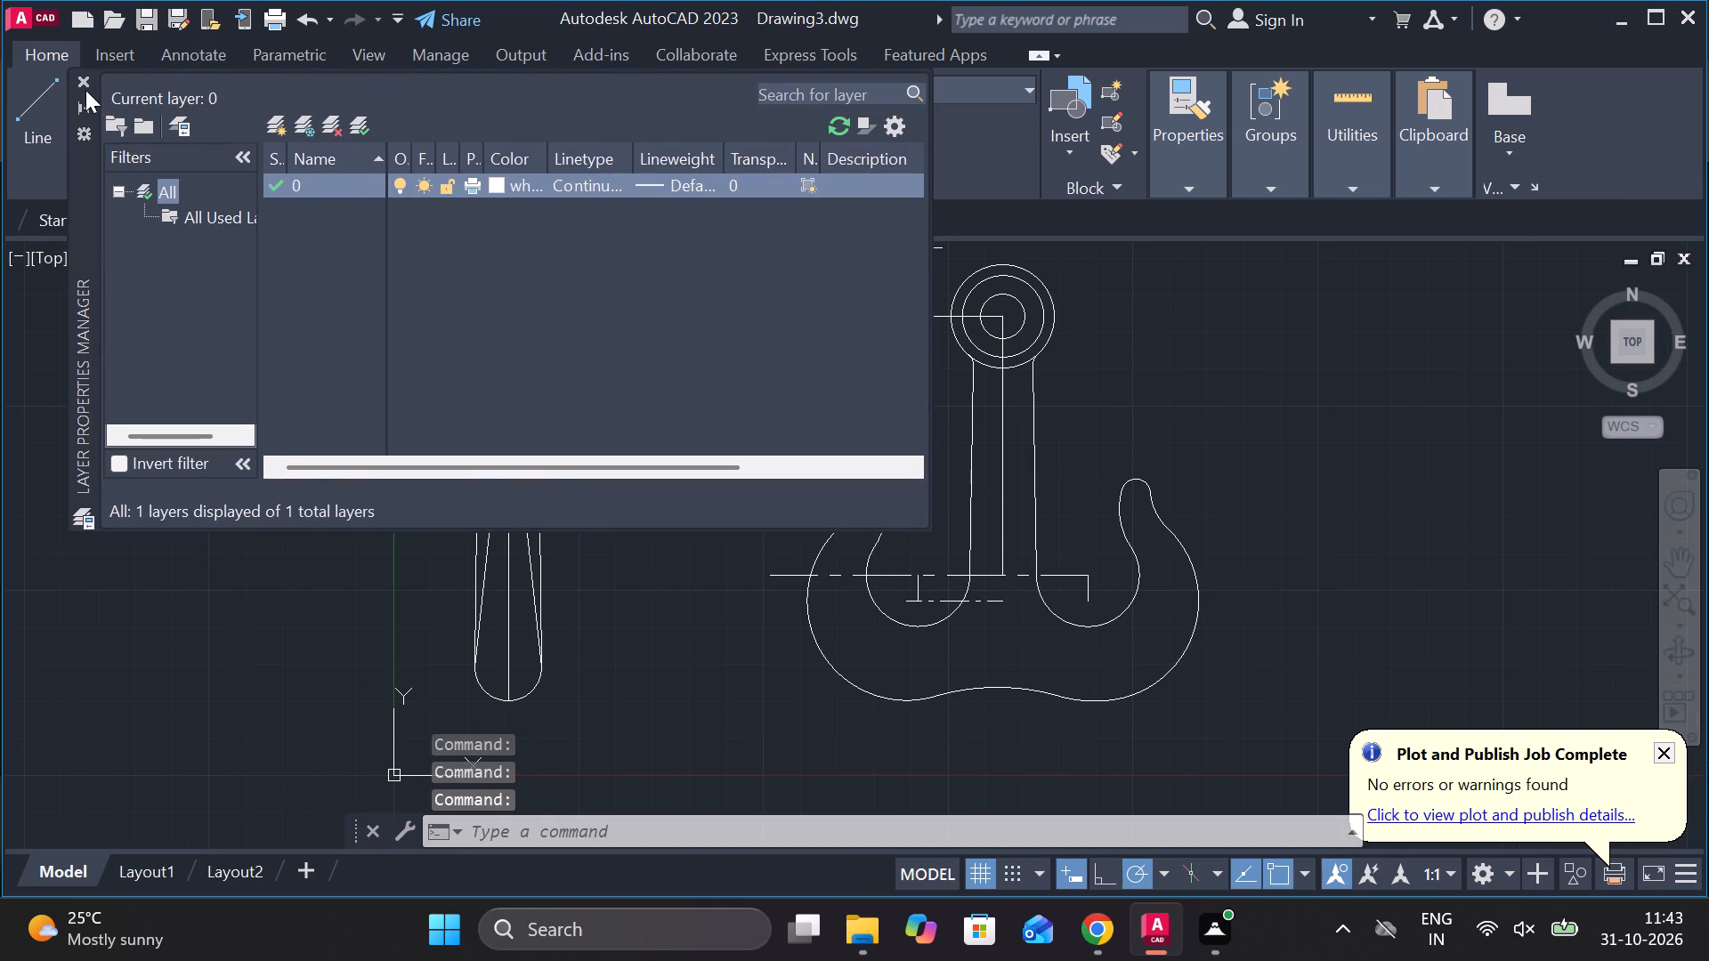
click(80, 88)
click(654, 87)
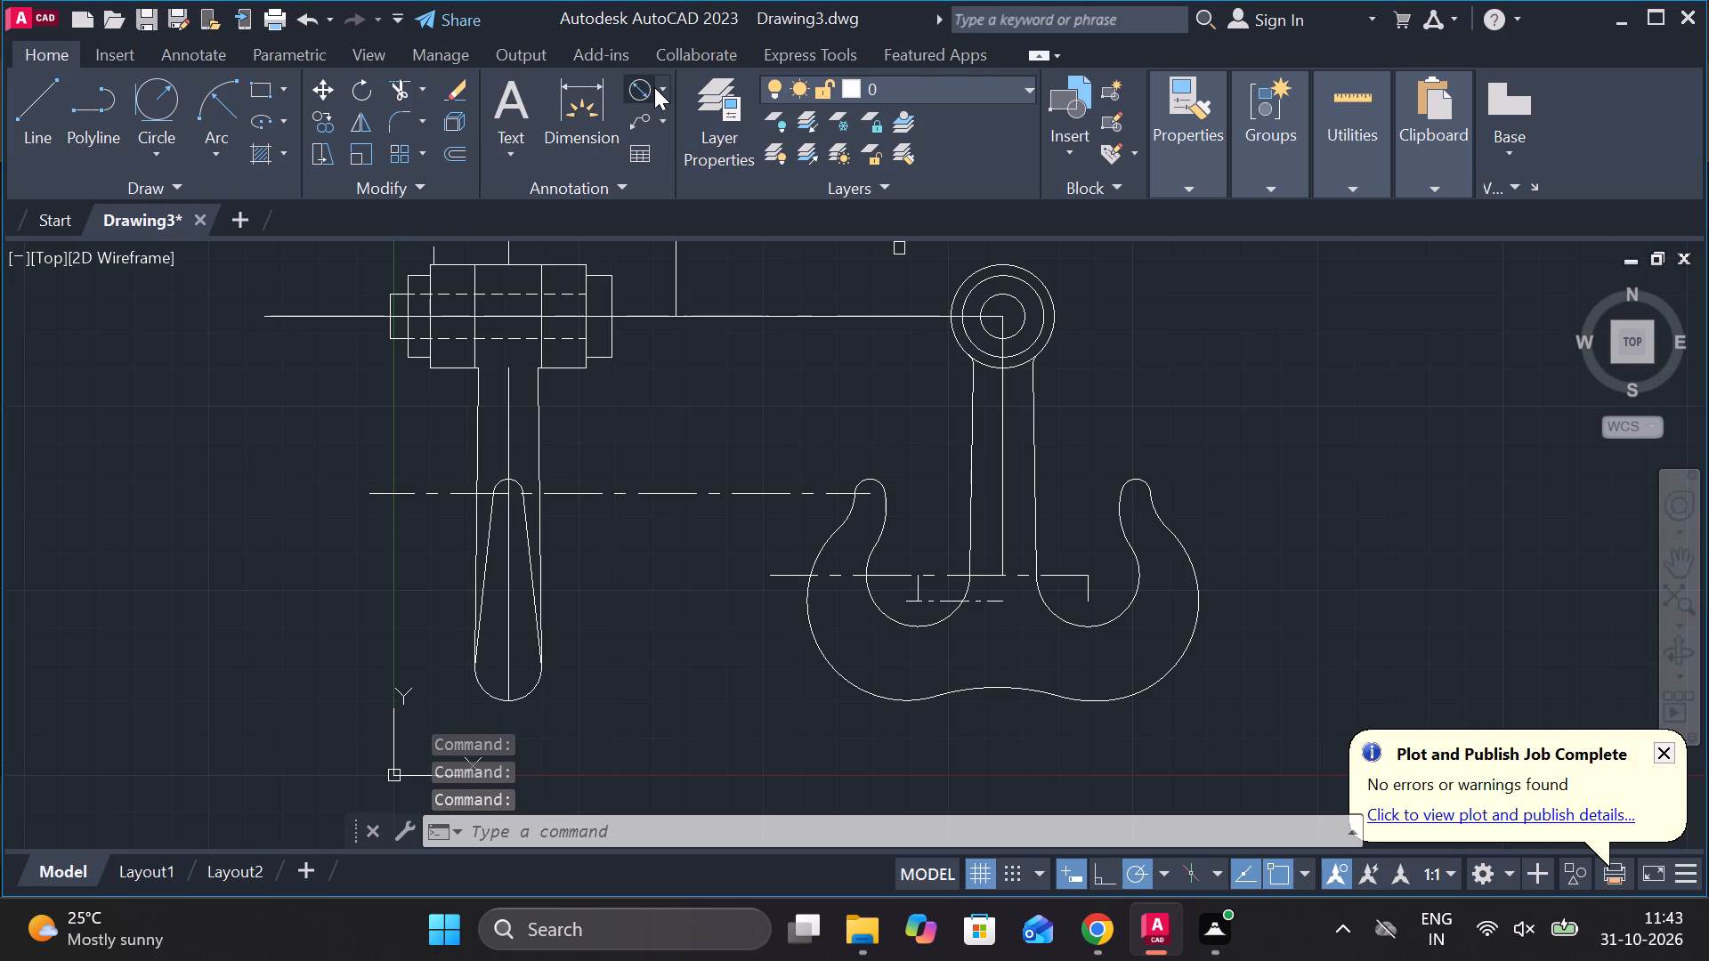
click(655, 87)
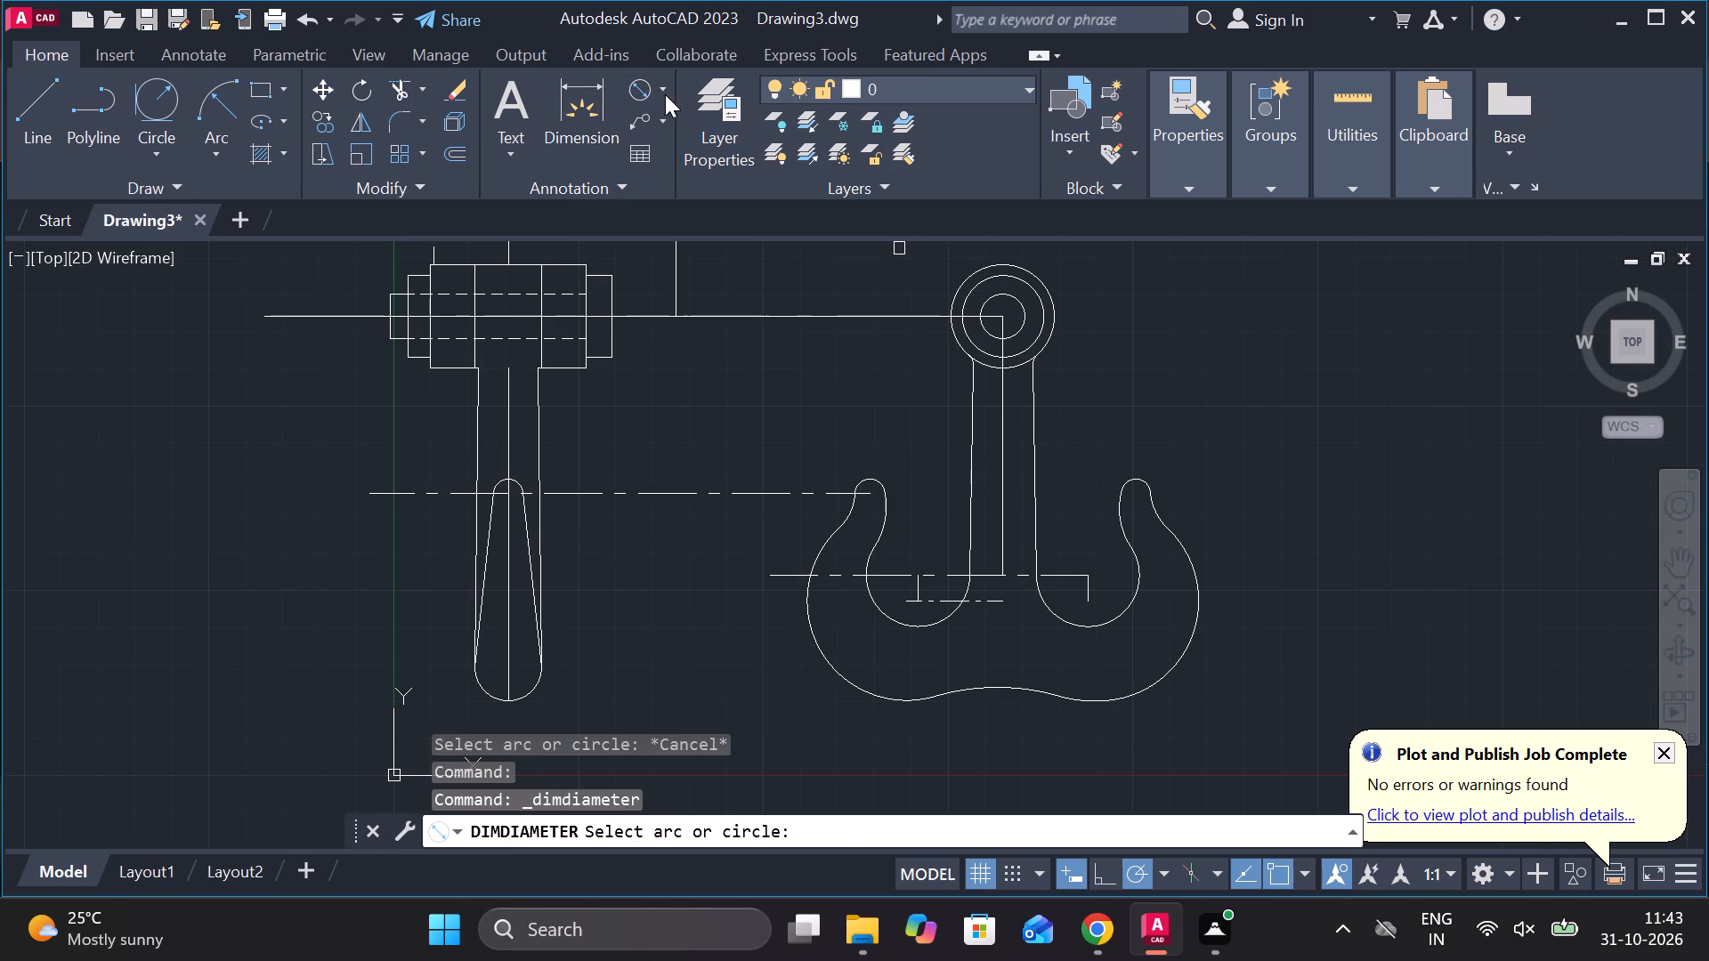
Add a radius dimension to the right hook's large outer arc, placing its text outside the lower-right of the hook.
click(663, 94)
click(691, 353)
middle_drag(1108, 545, 1036, 438)
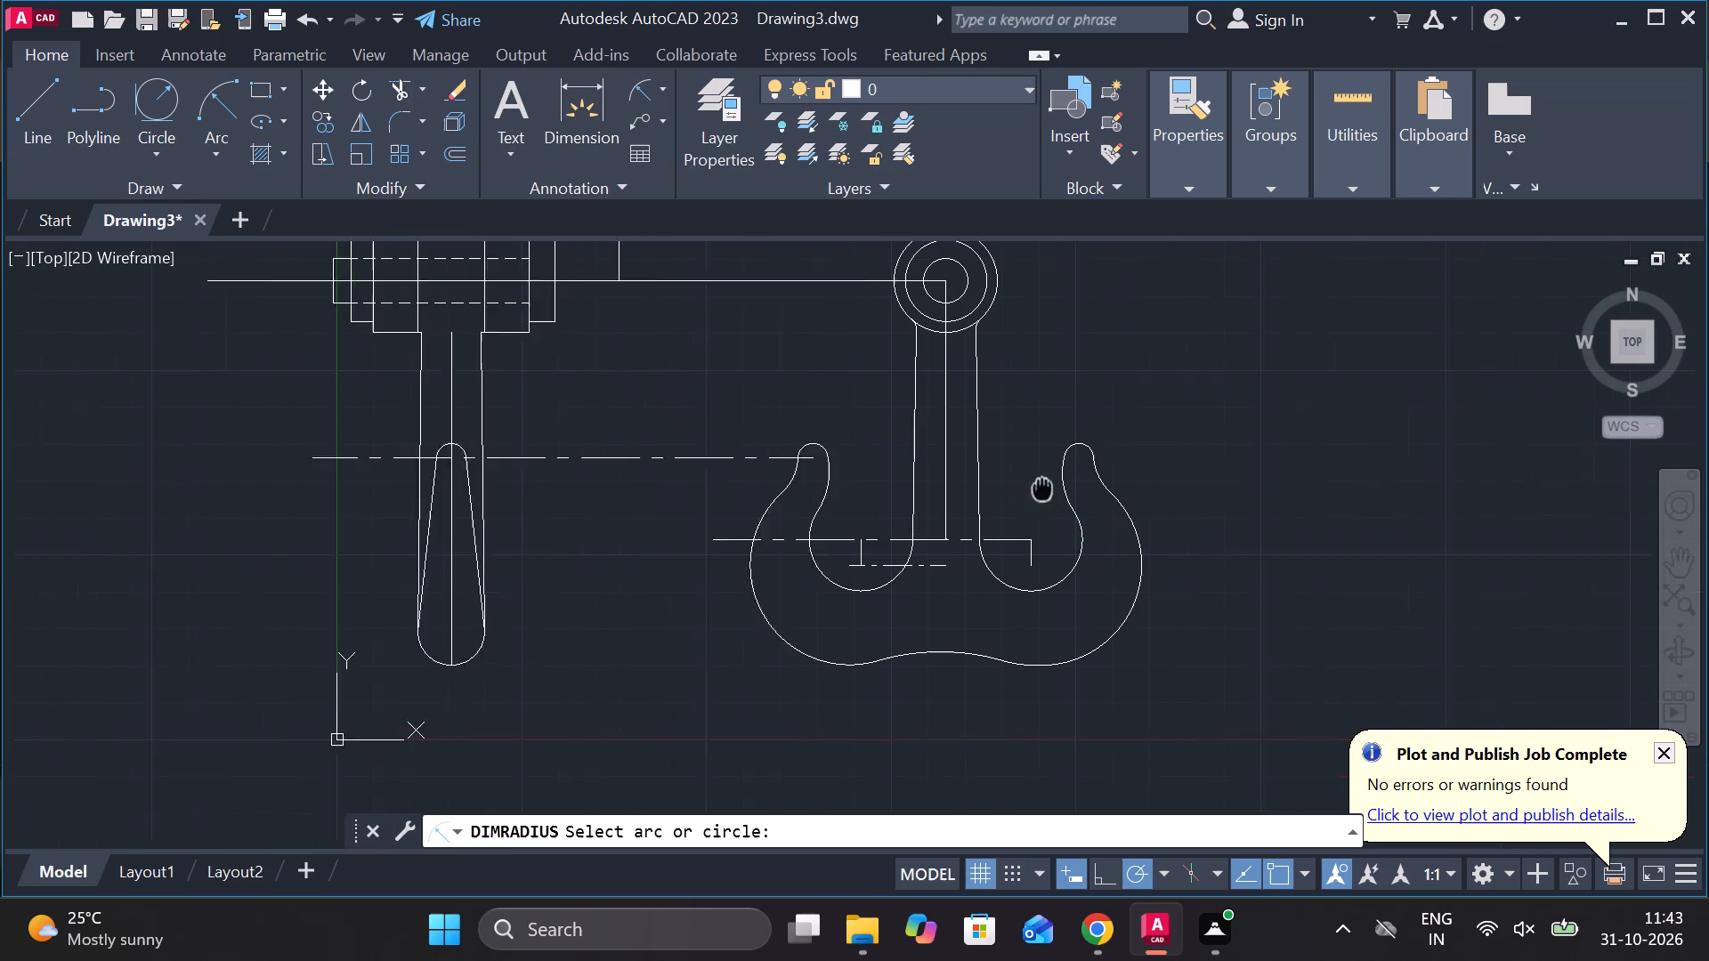
middle_drag(1036, 438, 1036, 436)
click(1106, 561)
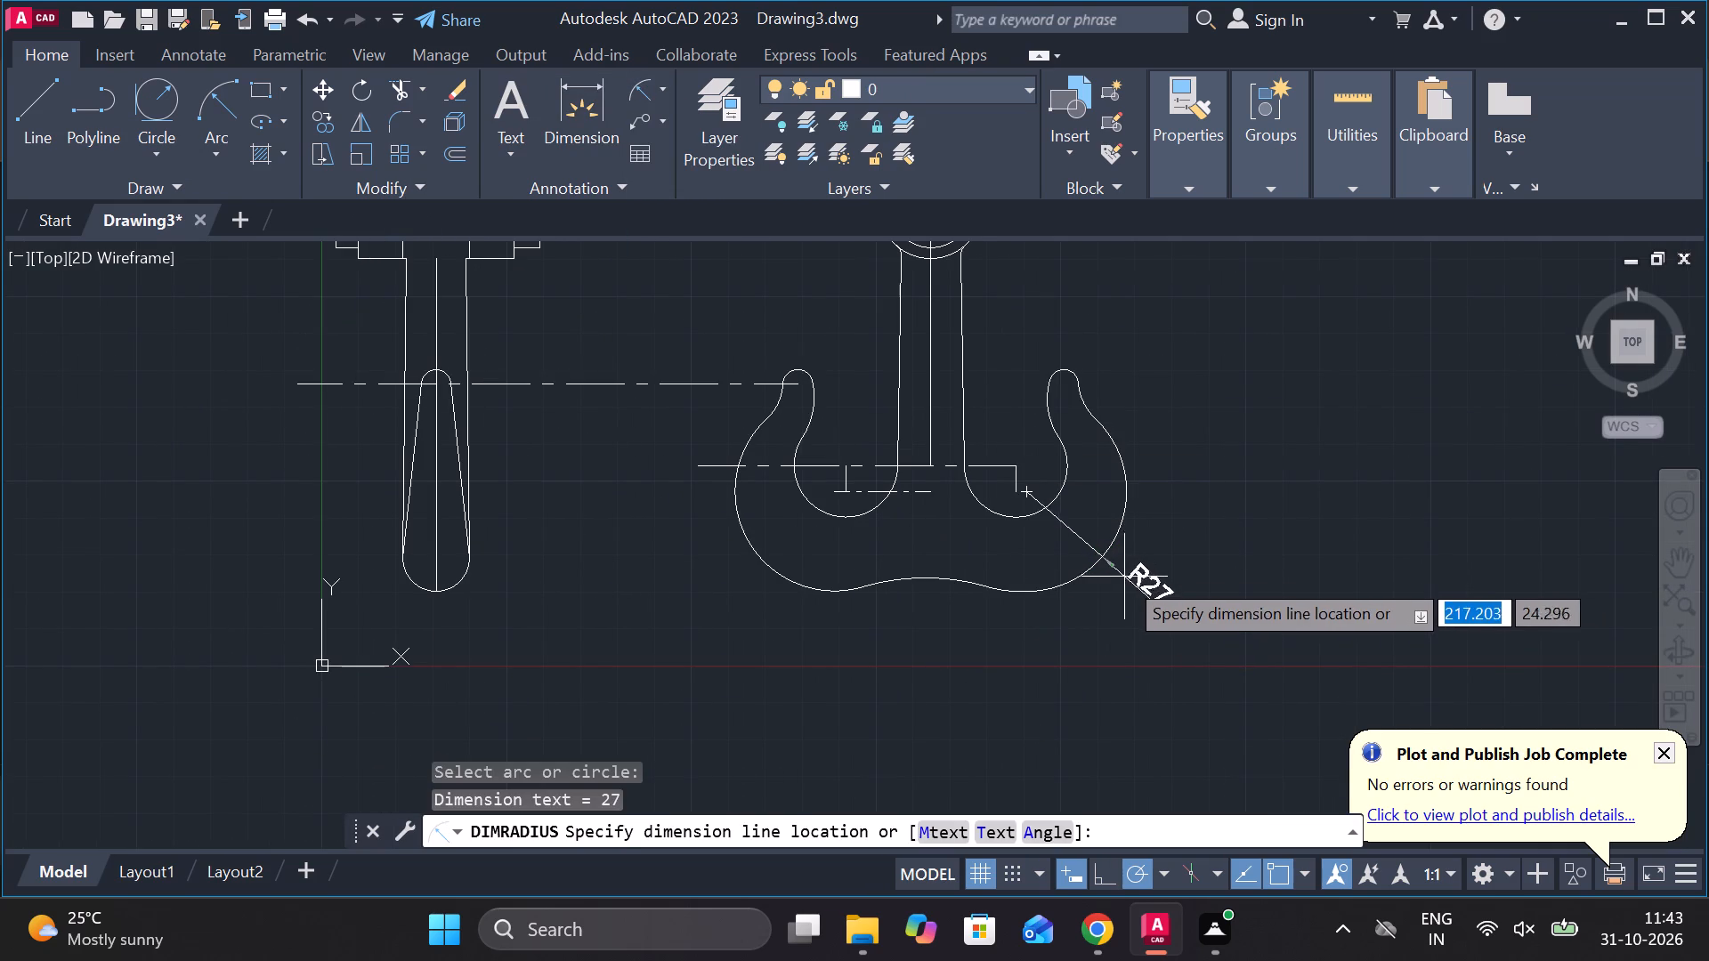
click(1126, 580)
Add a radius dimension below the shallow arc joining the two hooks at the bottom centre.
key(space)
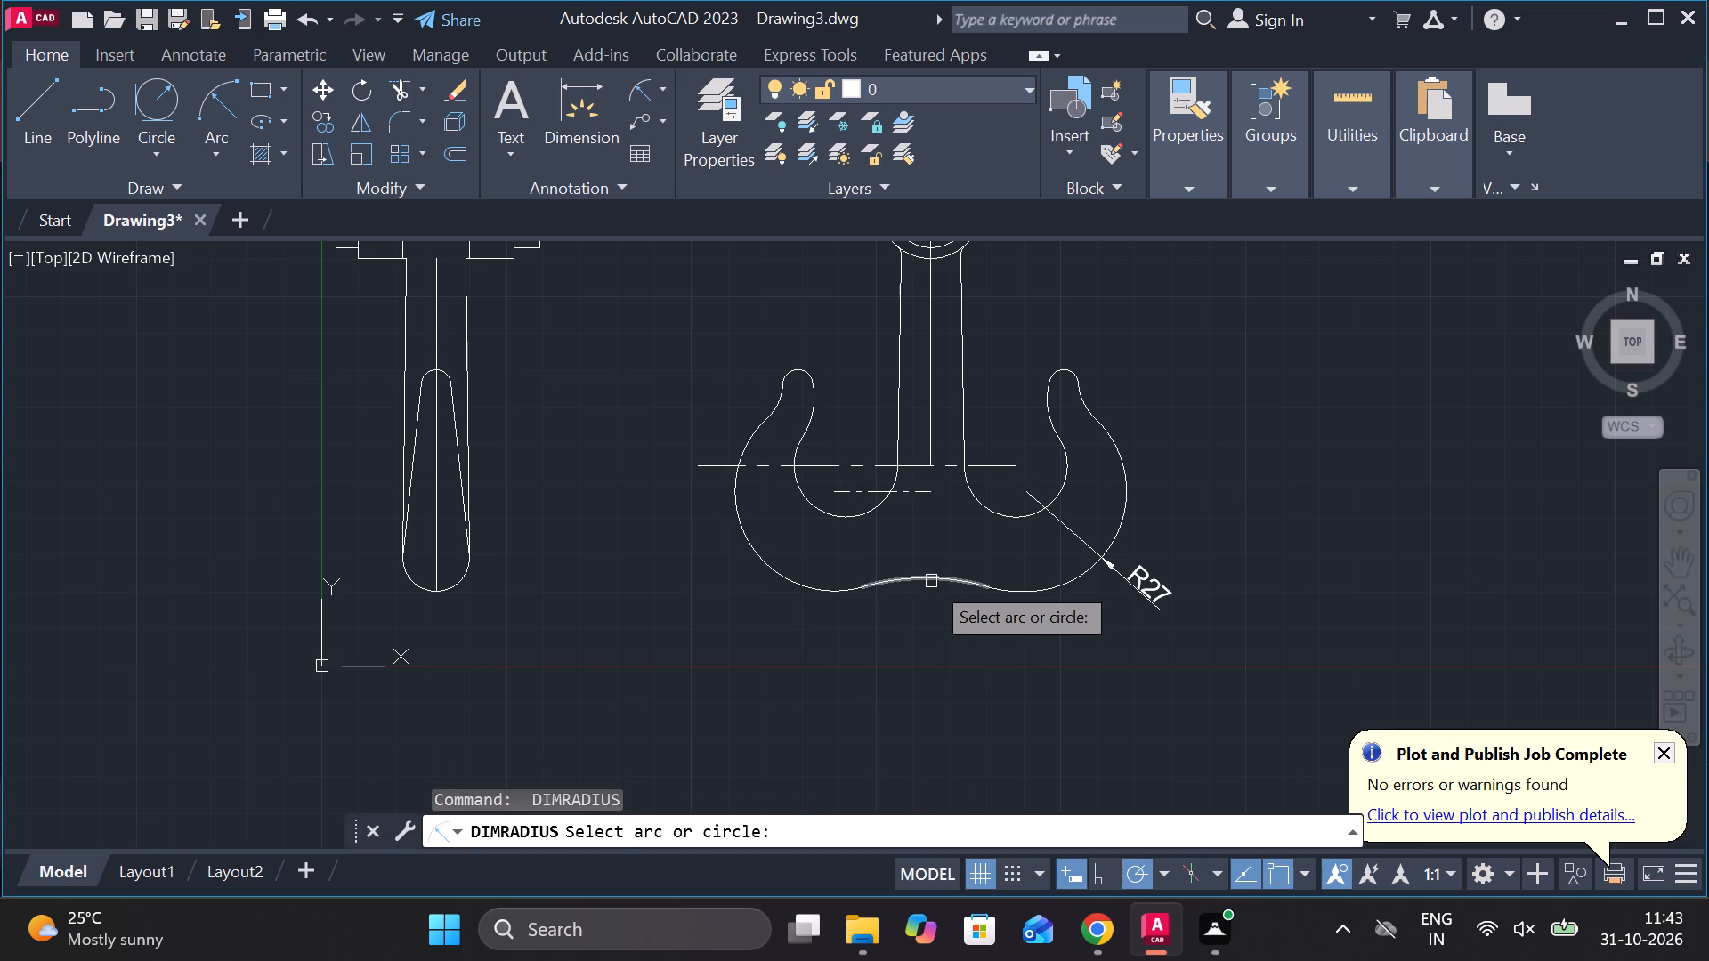
click(931, 581)
click(927, 610)
Add a radius dimension to the concave outer arc just below the right hook's tip, with its text outside the hook.
middle_drag(1018, 561, 1006, 629)
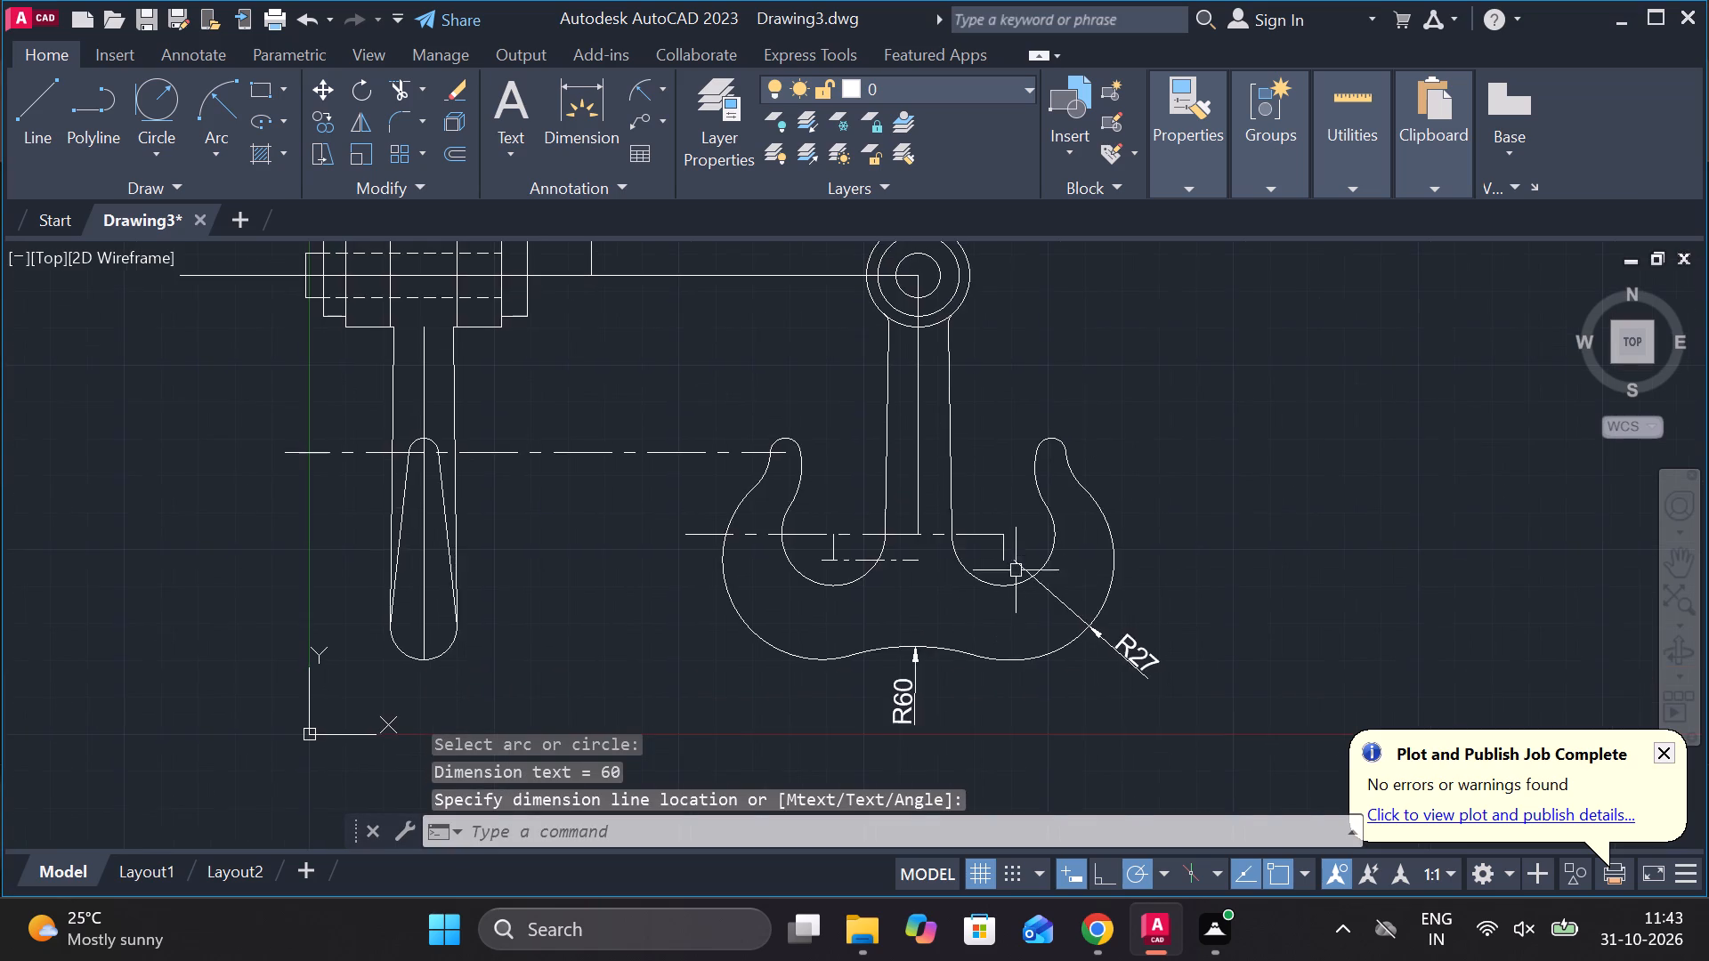
scroll(1016, 534, up, 2)
key(space)
click(1155, 377)
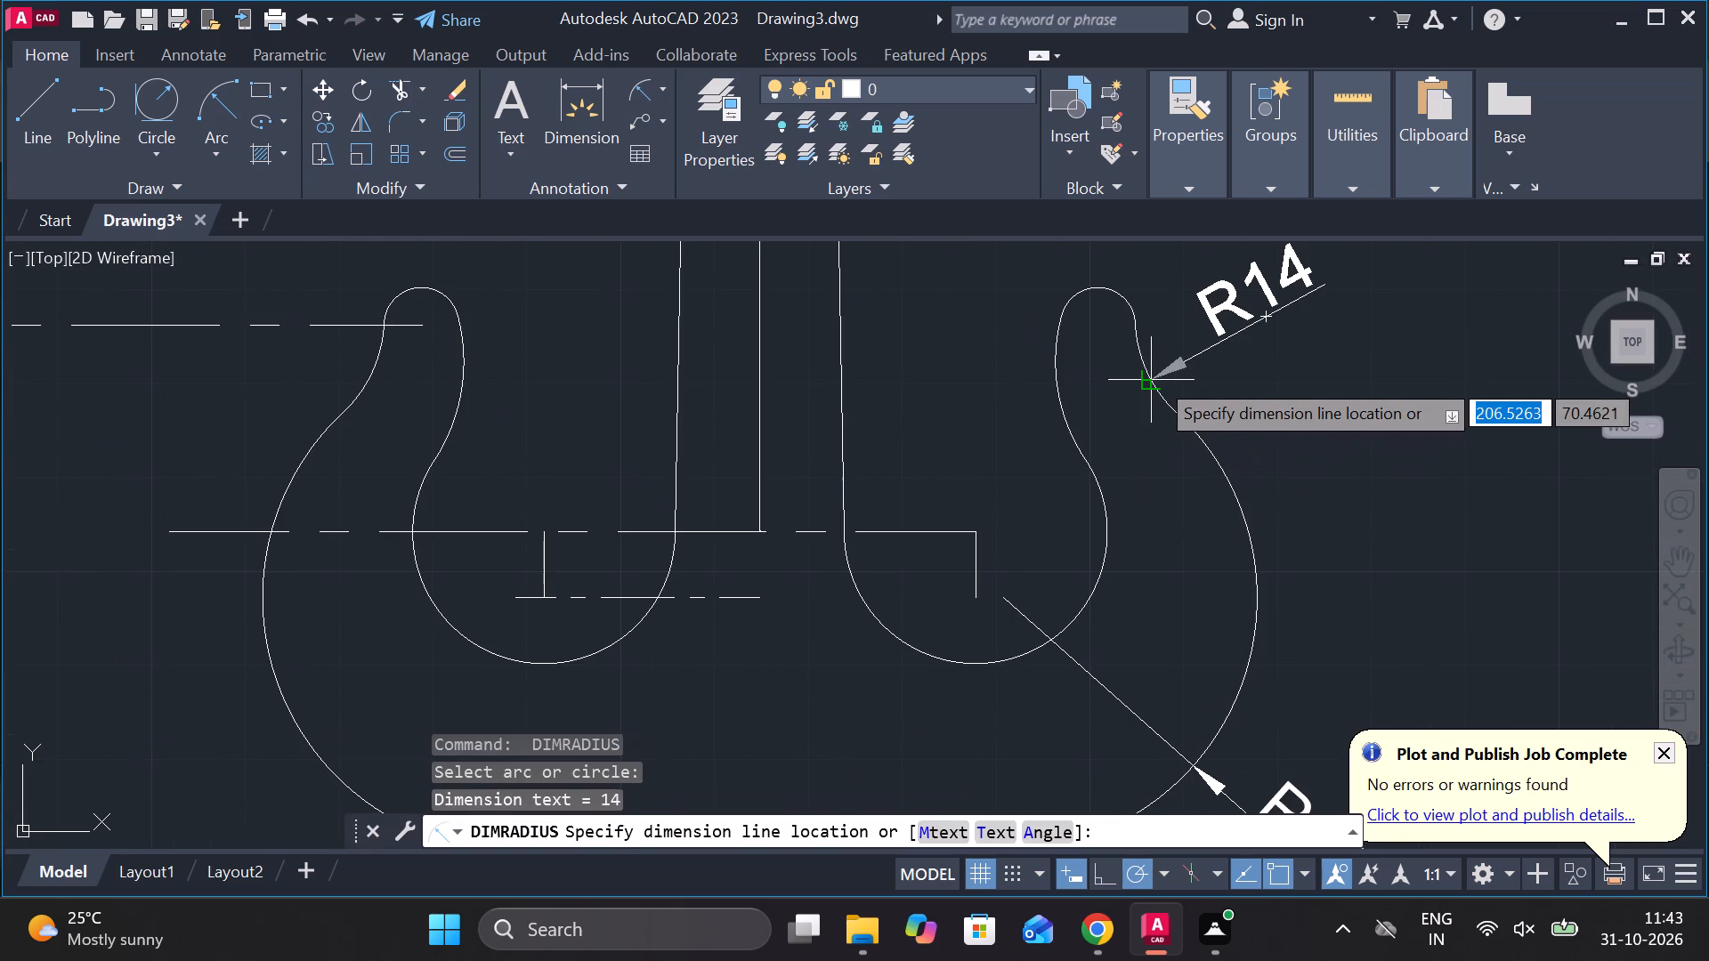
click(1155, 377)
click(1151, 354)
Add a radius dimension to the inner neck arc between the right hook's tip and throat, with its text inside the hook opening.
middle_drag(1274, 455, 1211, 561)
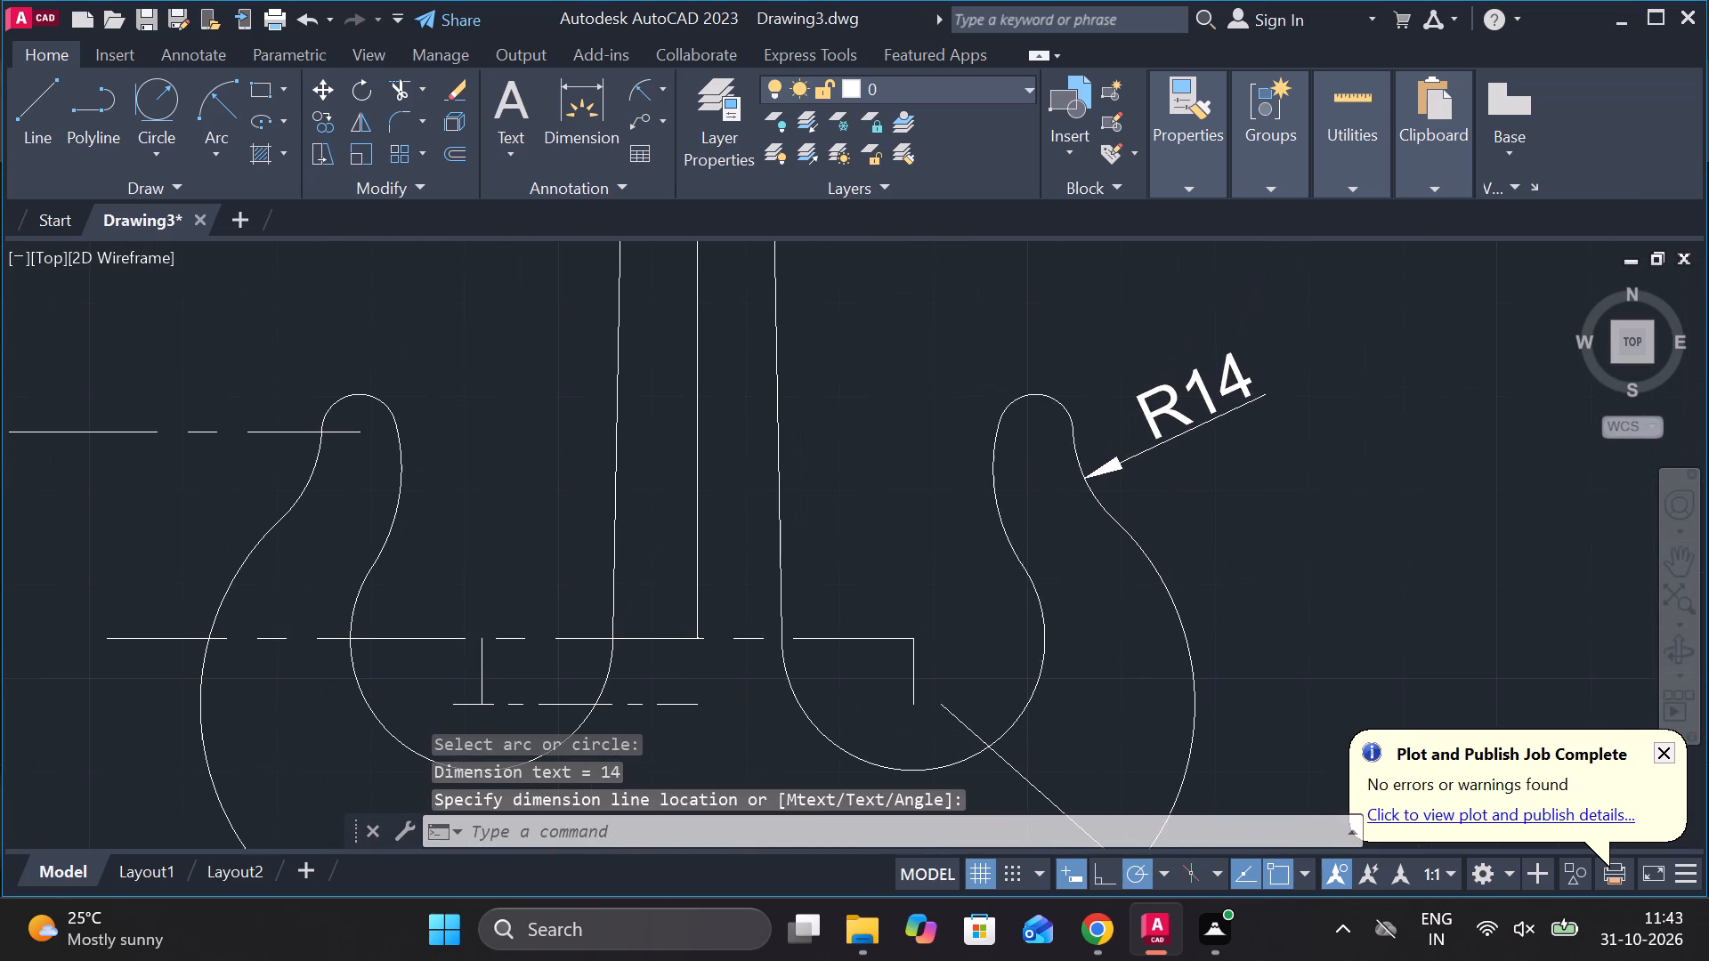
key(space)
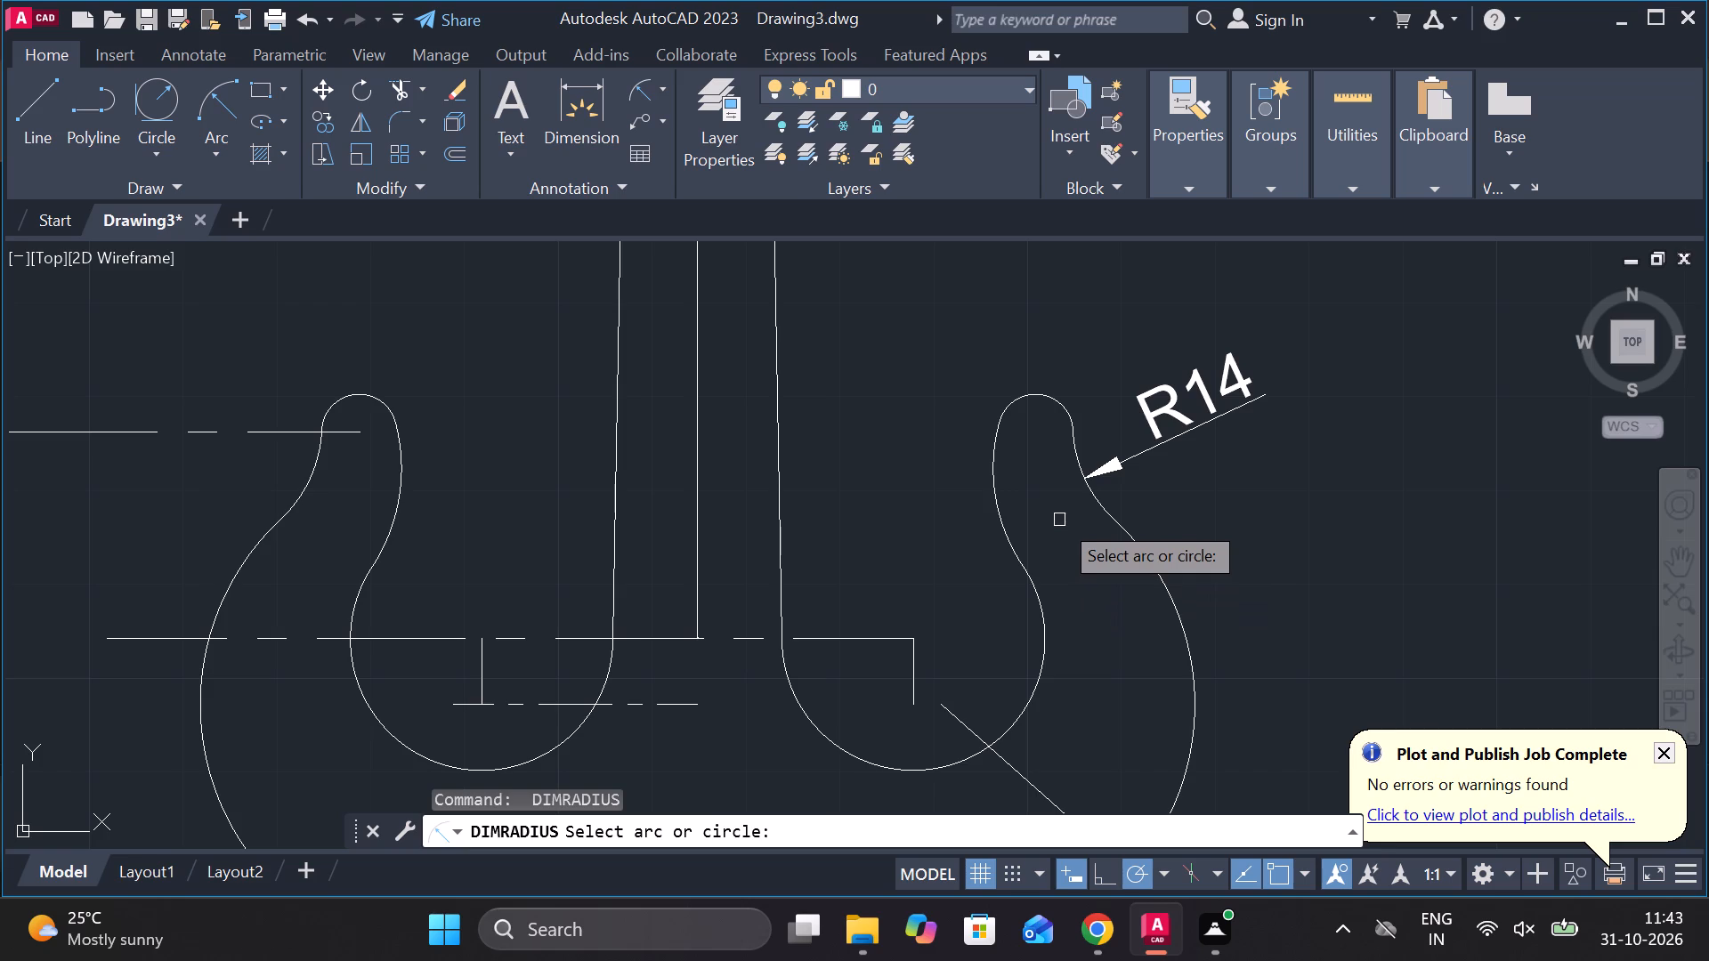
click(987, 489)
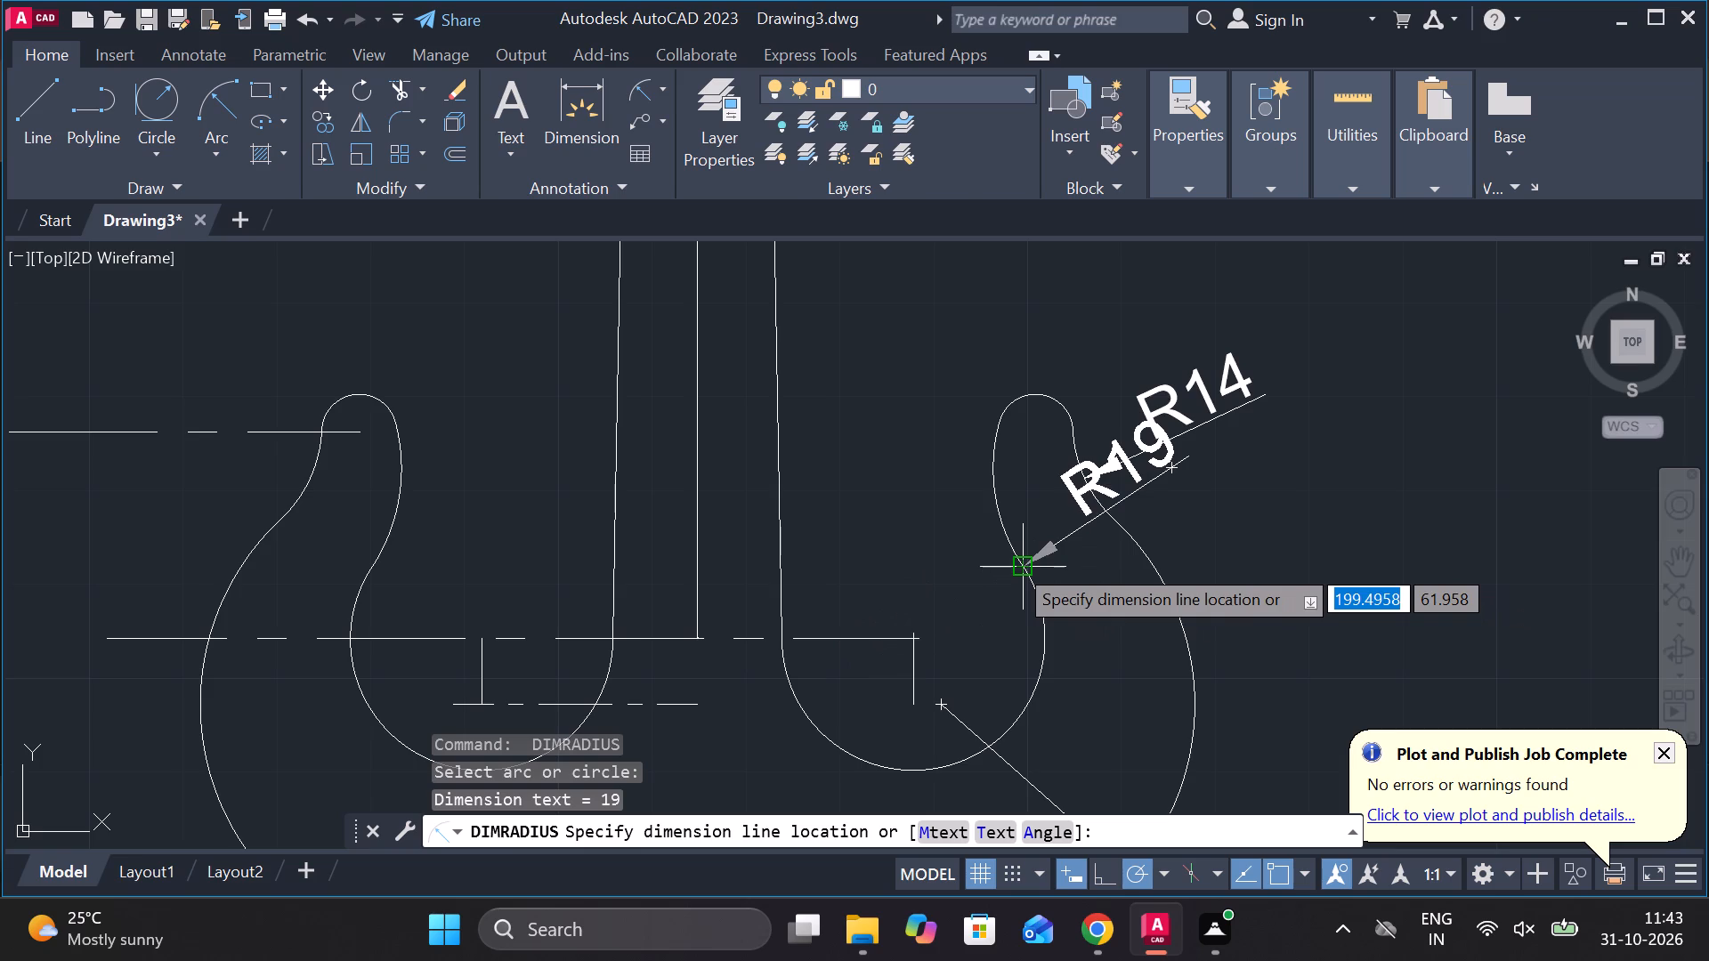
click(974, 570)
Add a radius dimension above the left hook's rounded tip.
middle_drag(1068, 599, 1232, 459)
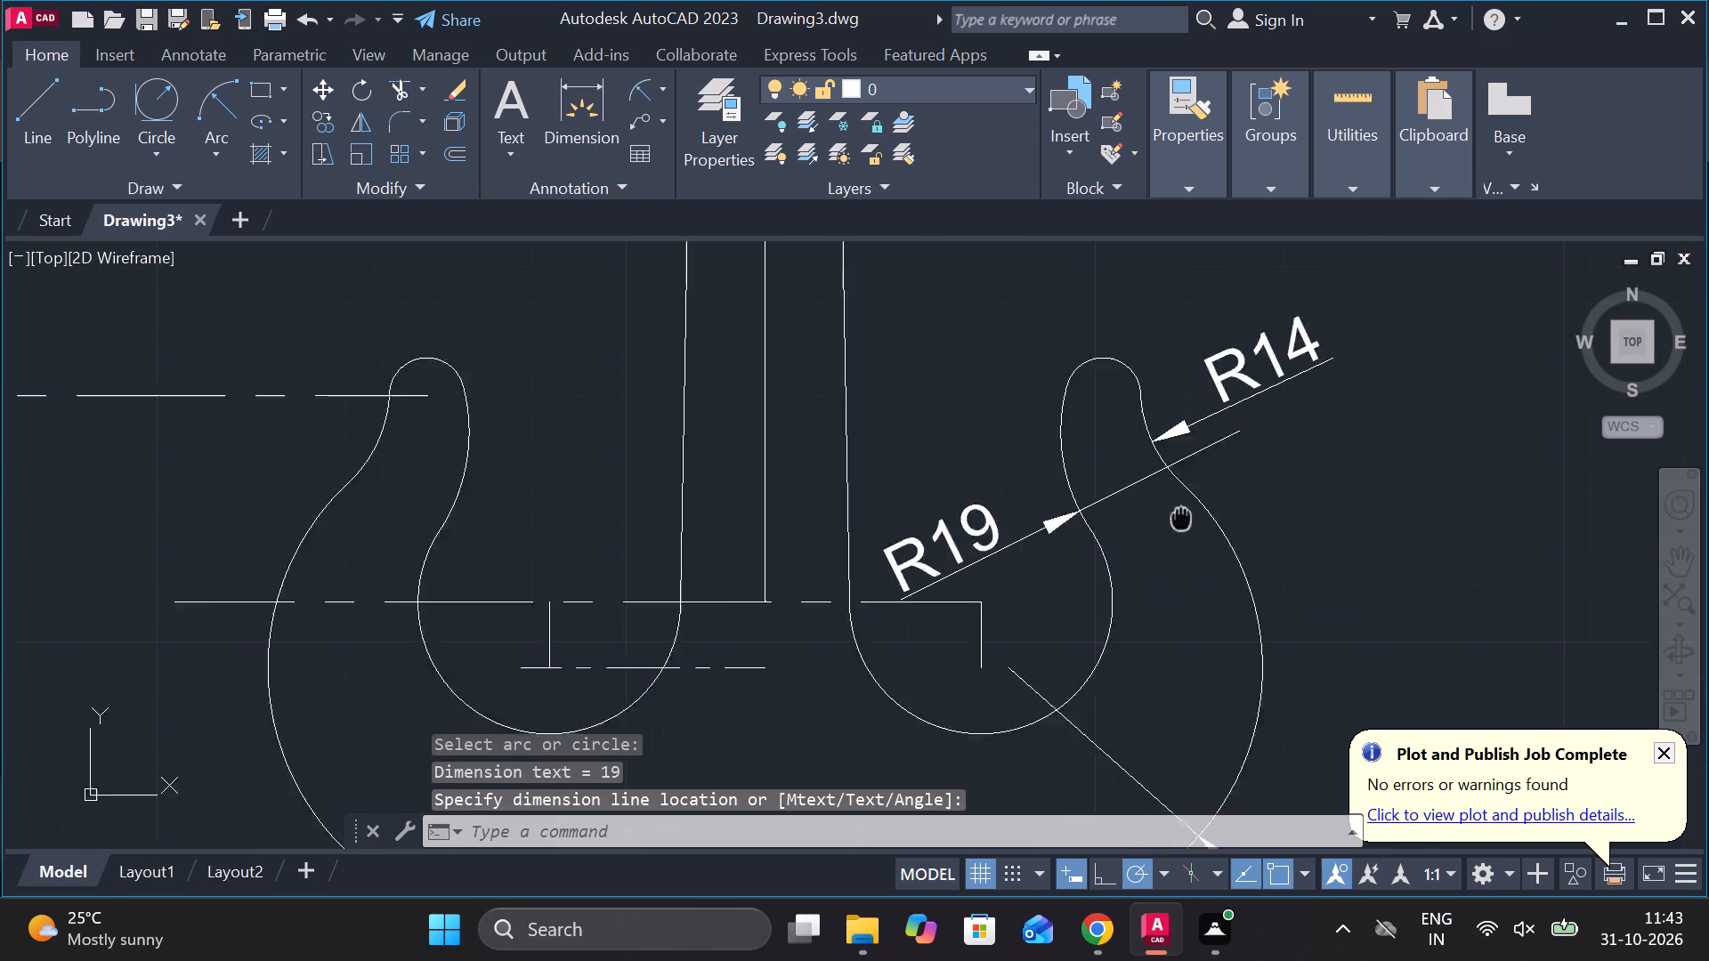
click(648, 100)
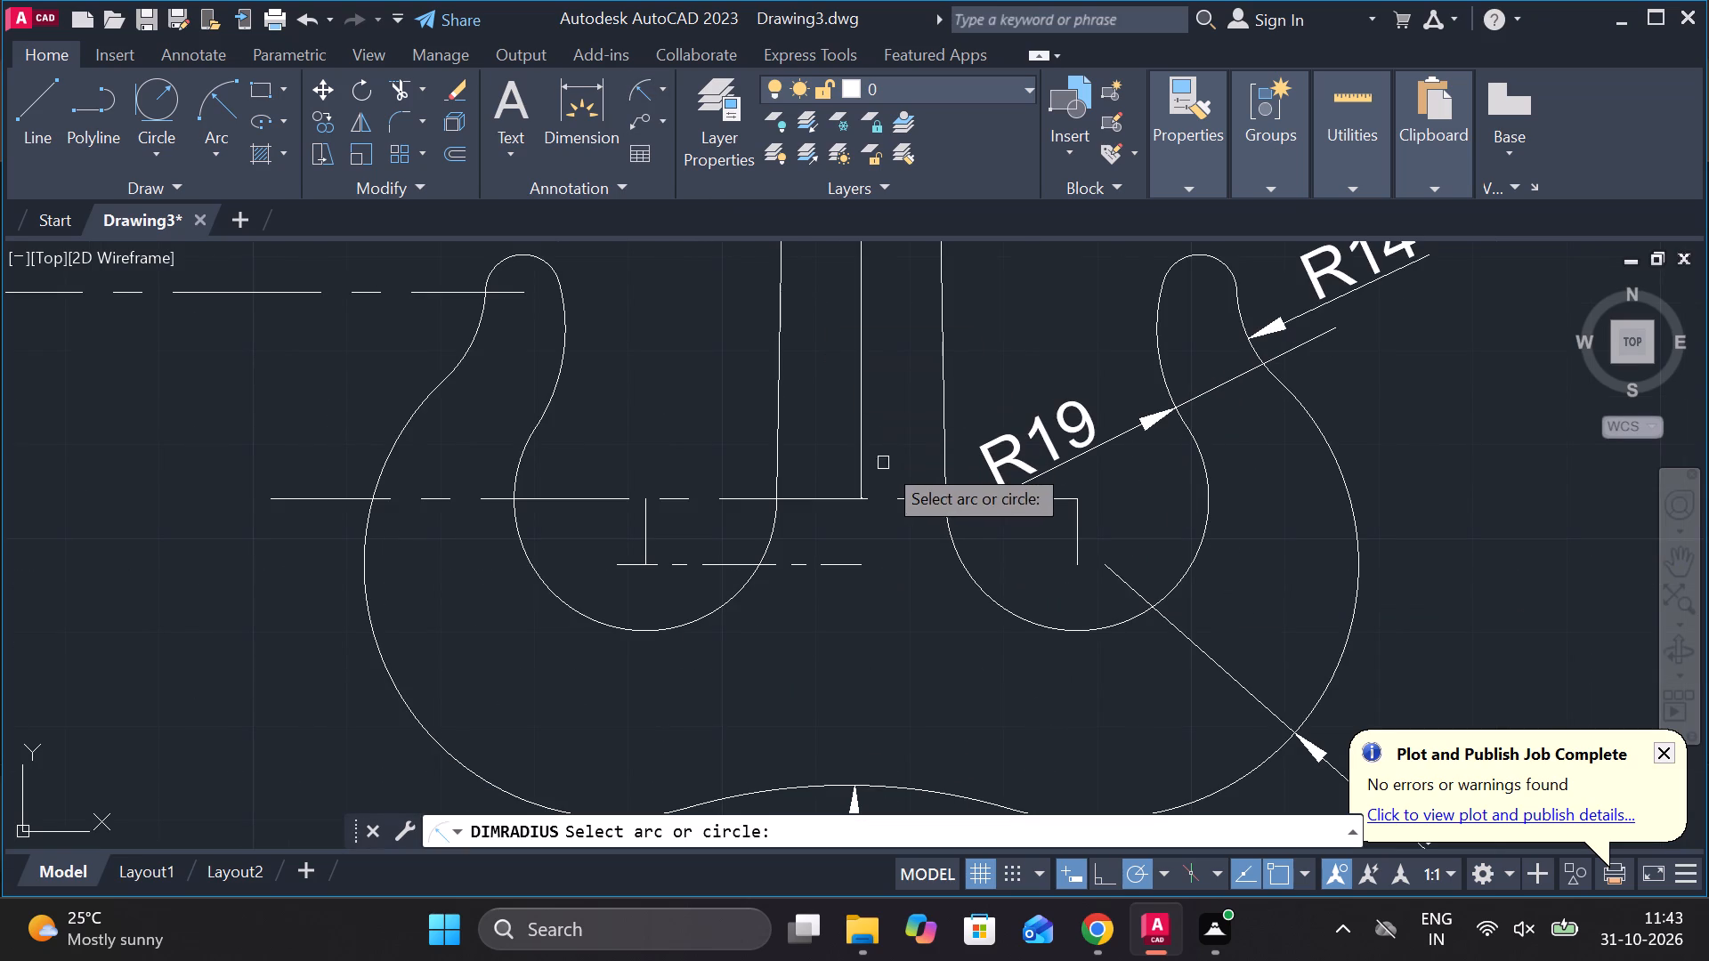
middle_drag(812, 617, 850, 579)
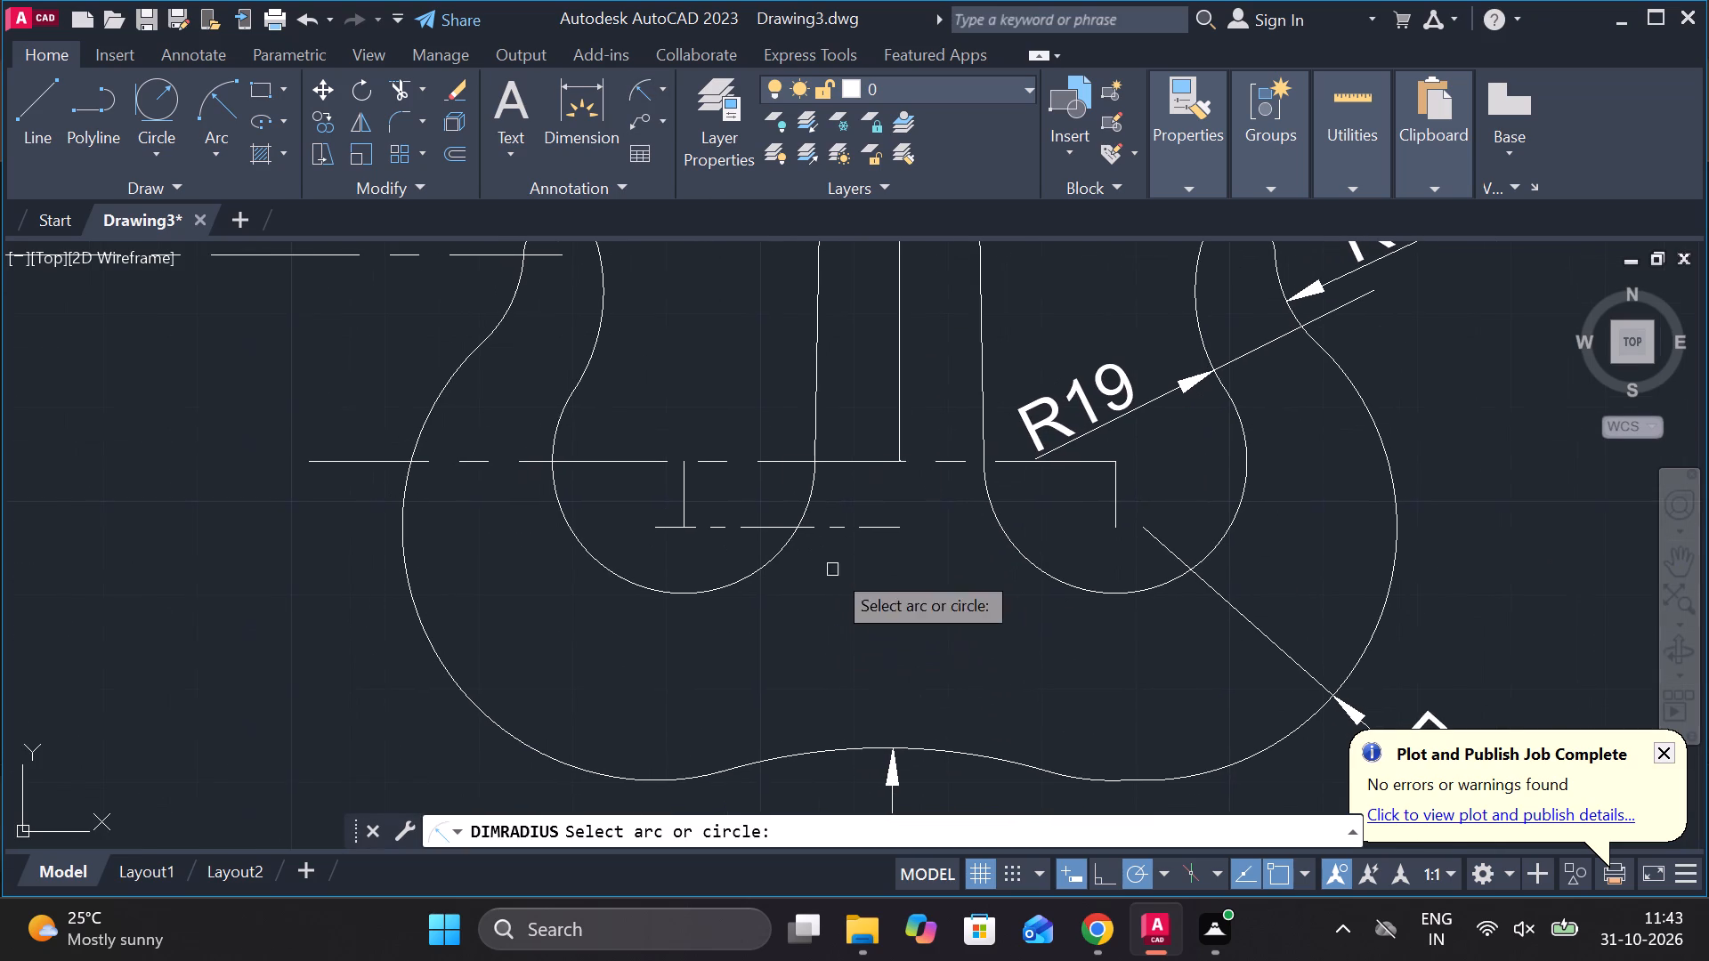
middle_drag(807, 402, 847, 642)
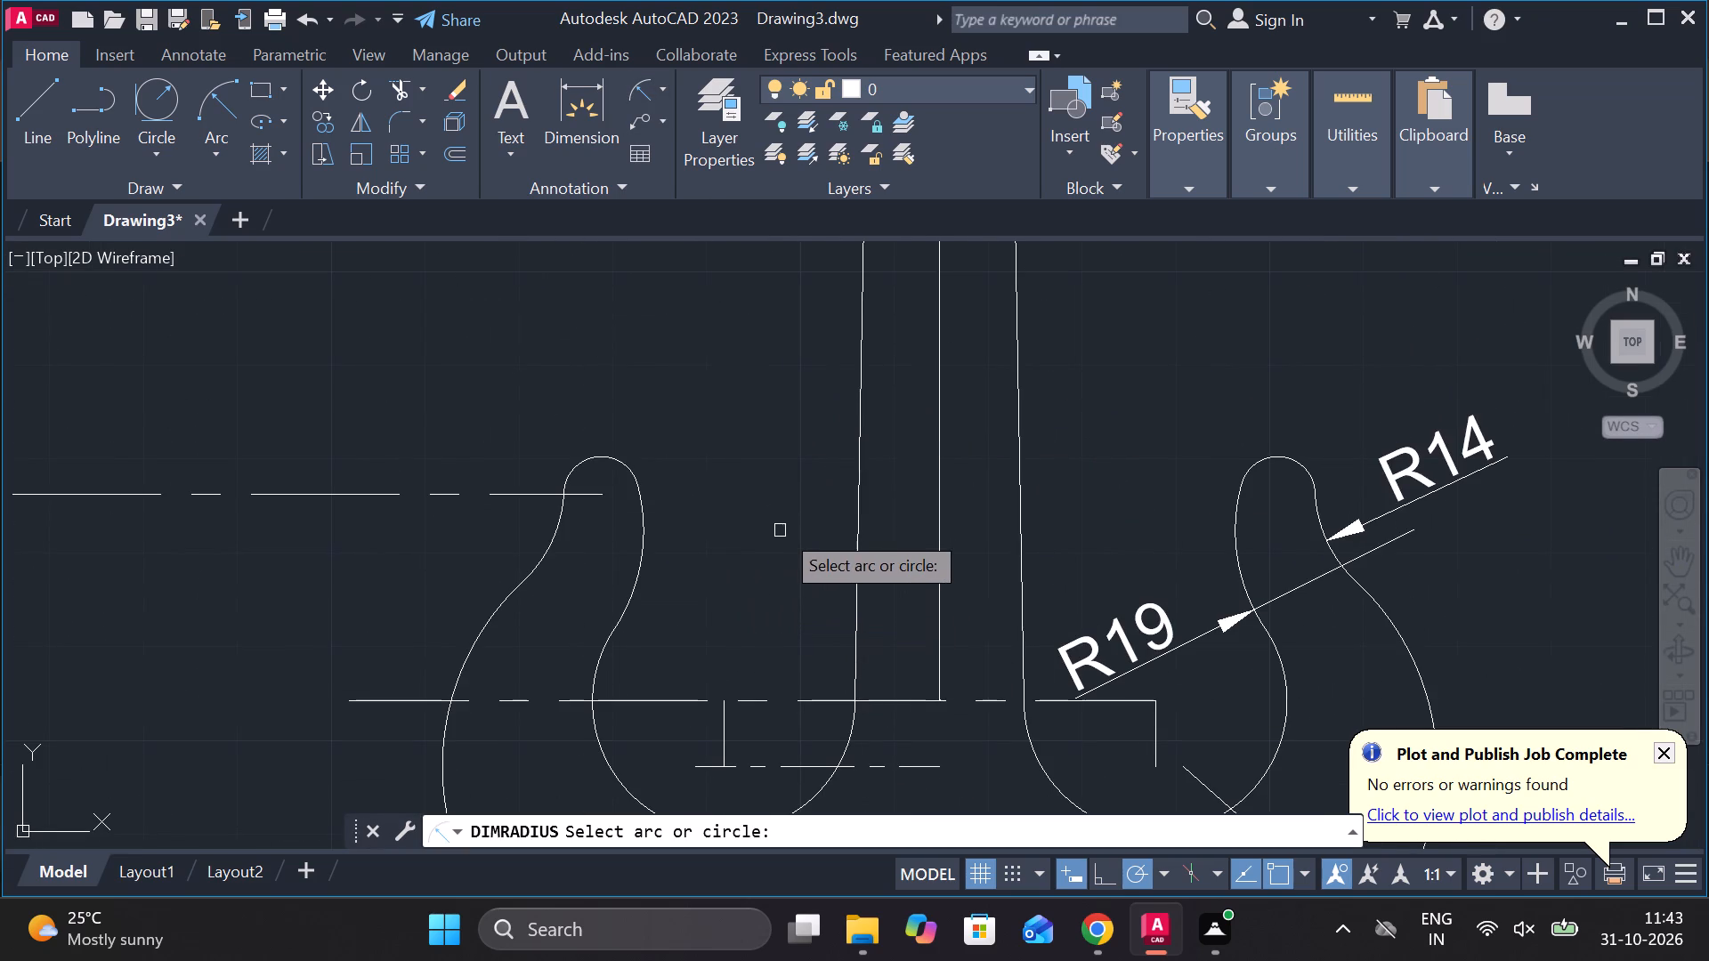
click(626, 462)
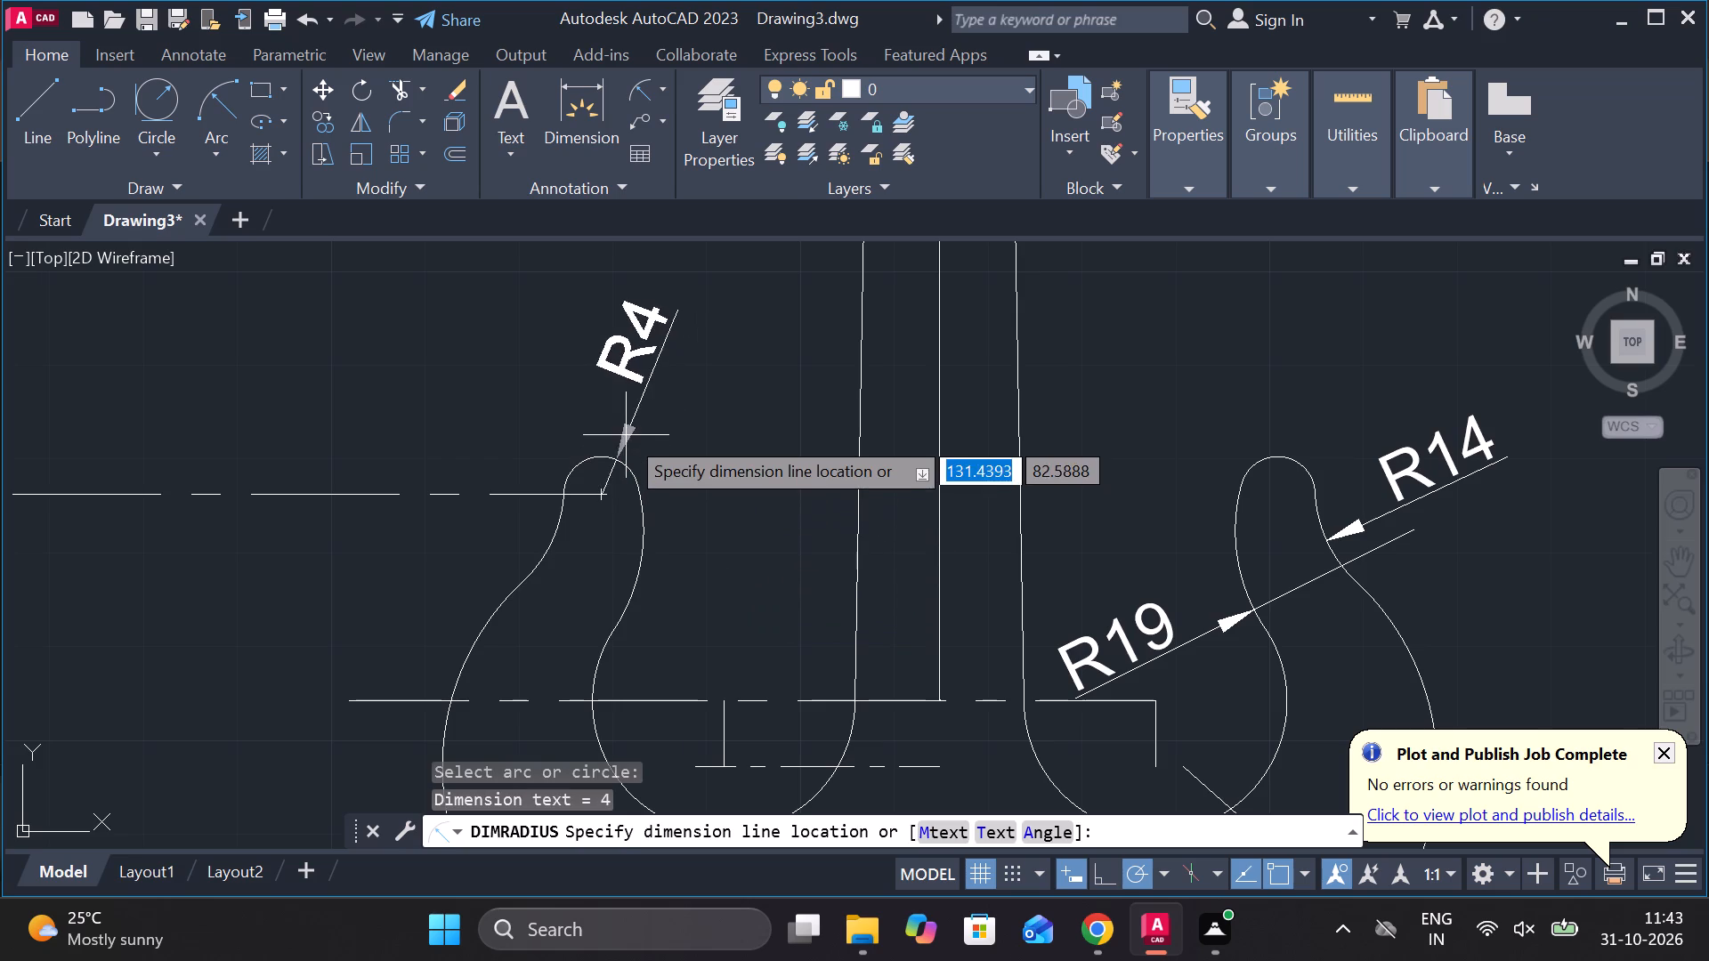
click(619, 412)
scroll(806, 436, down, 1)
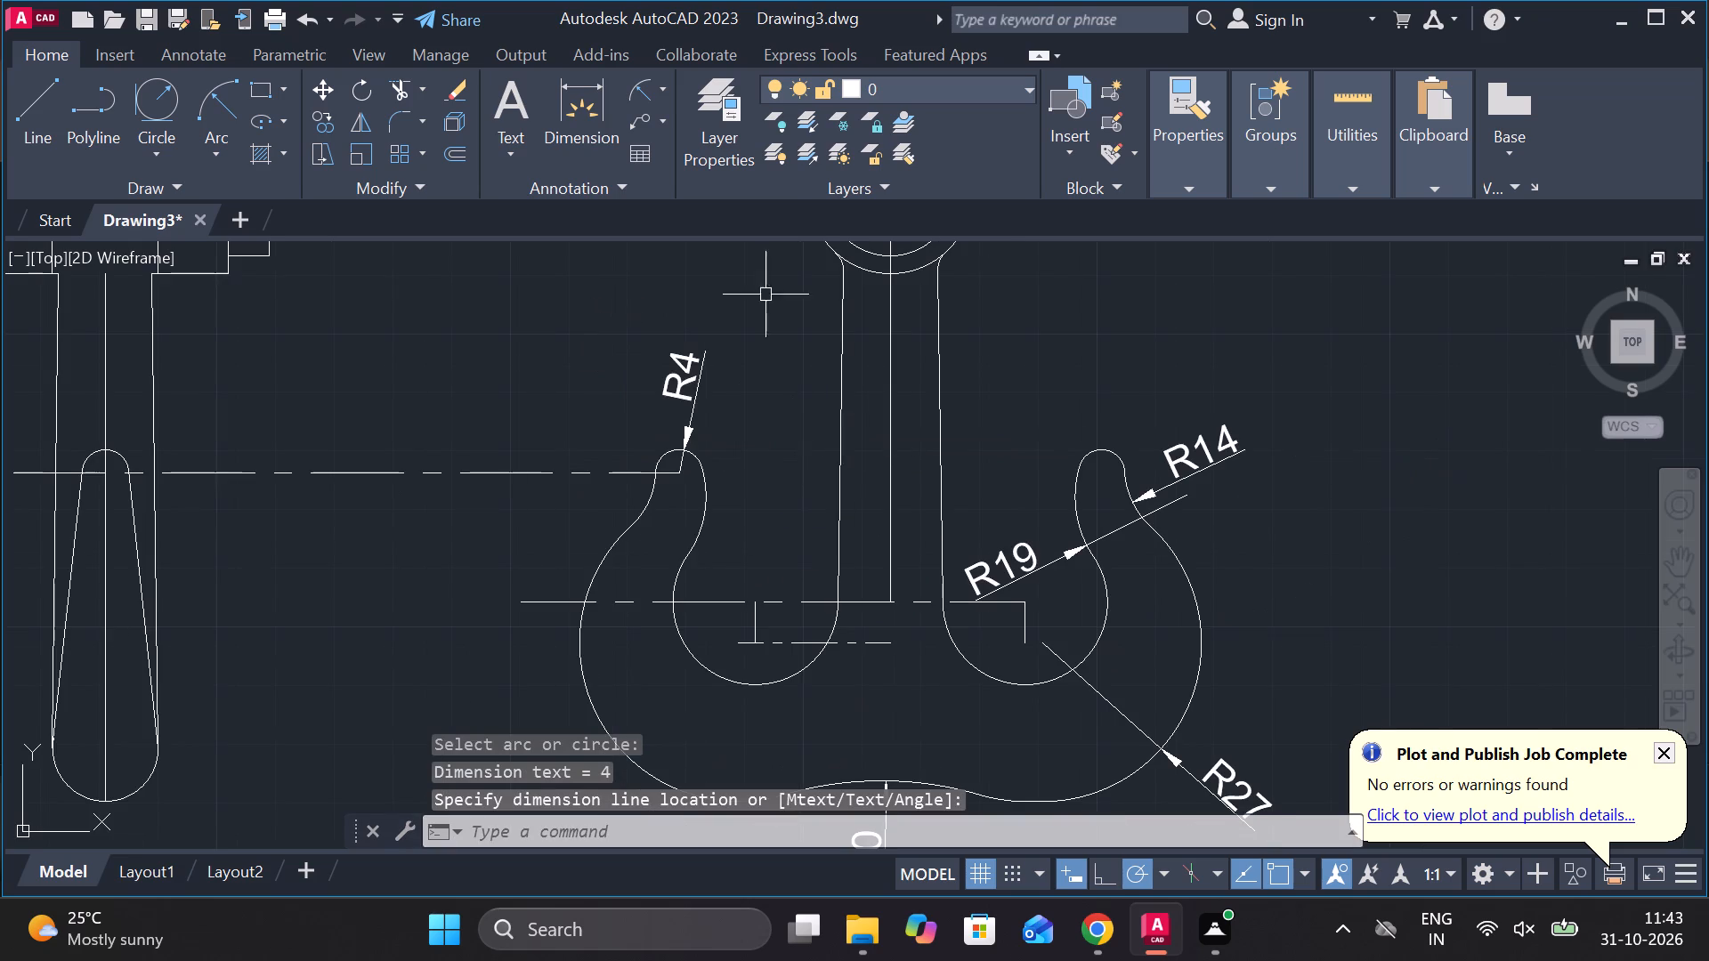
key(Escape)
Move the left hook tip's radius dimension text to the upper-left, clear of the hook.
click(696, 369)
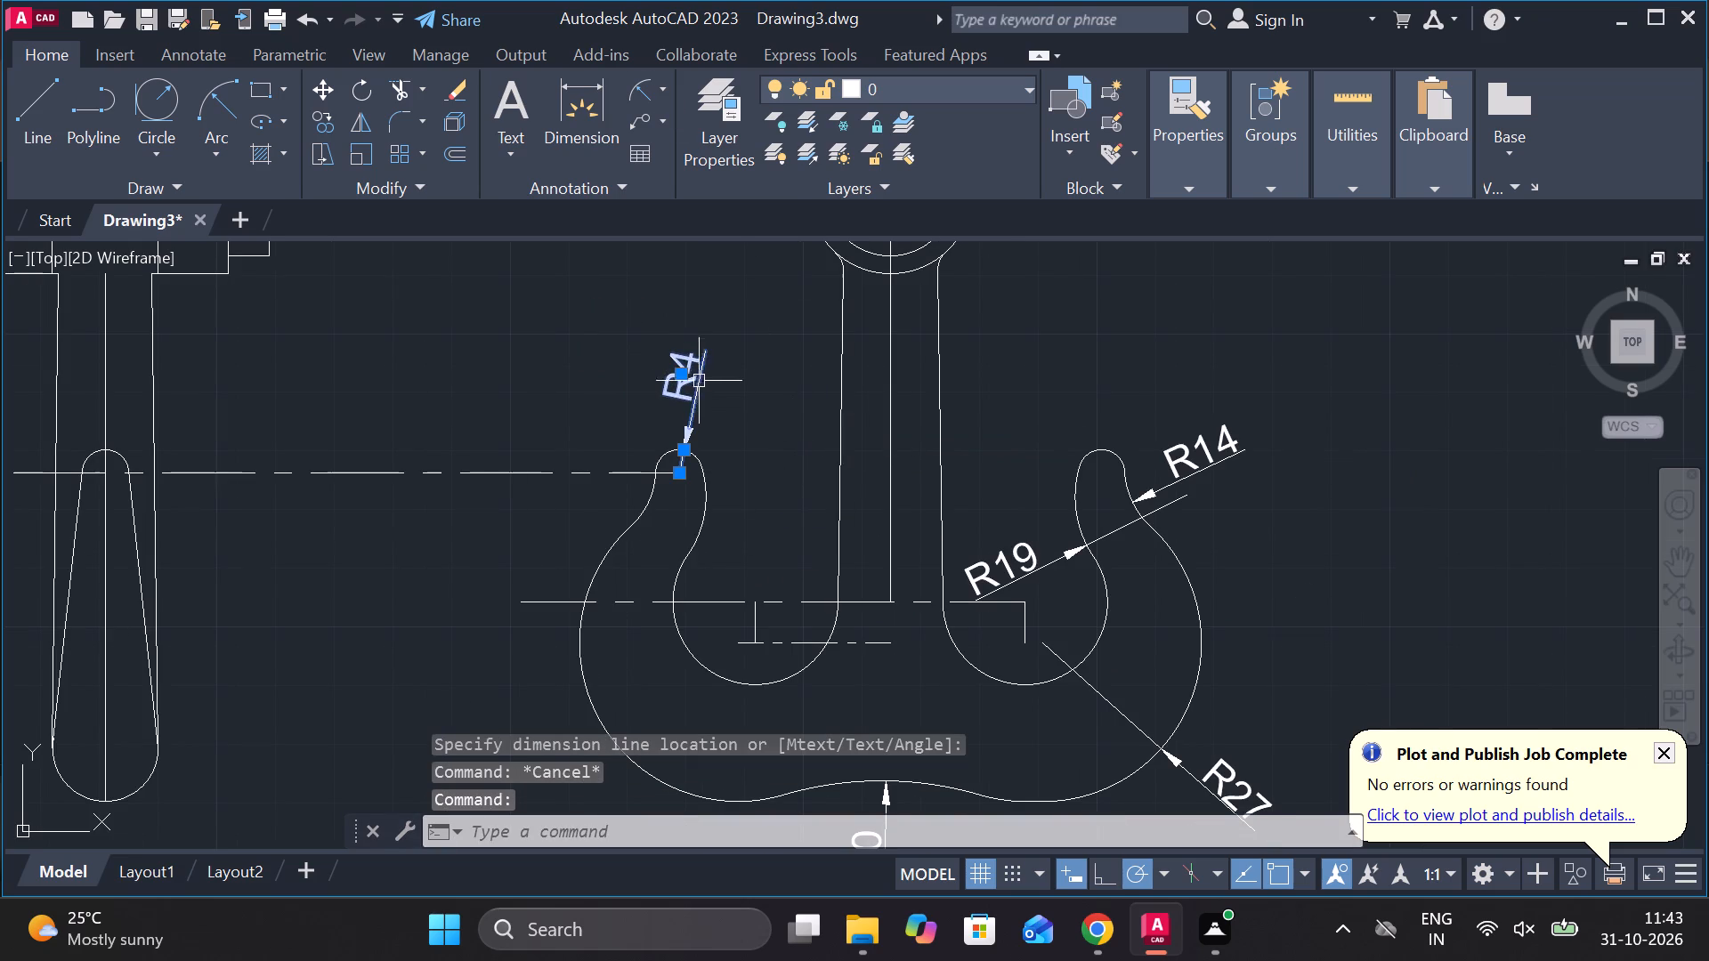
click(682, 372)
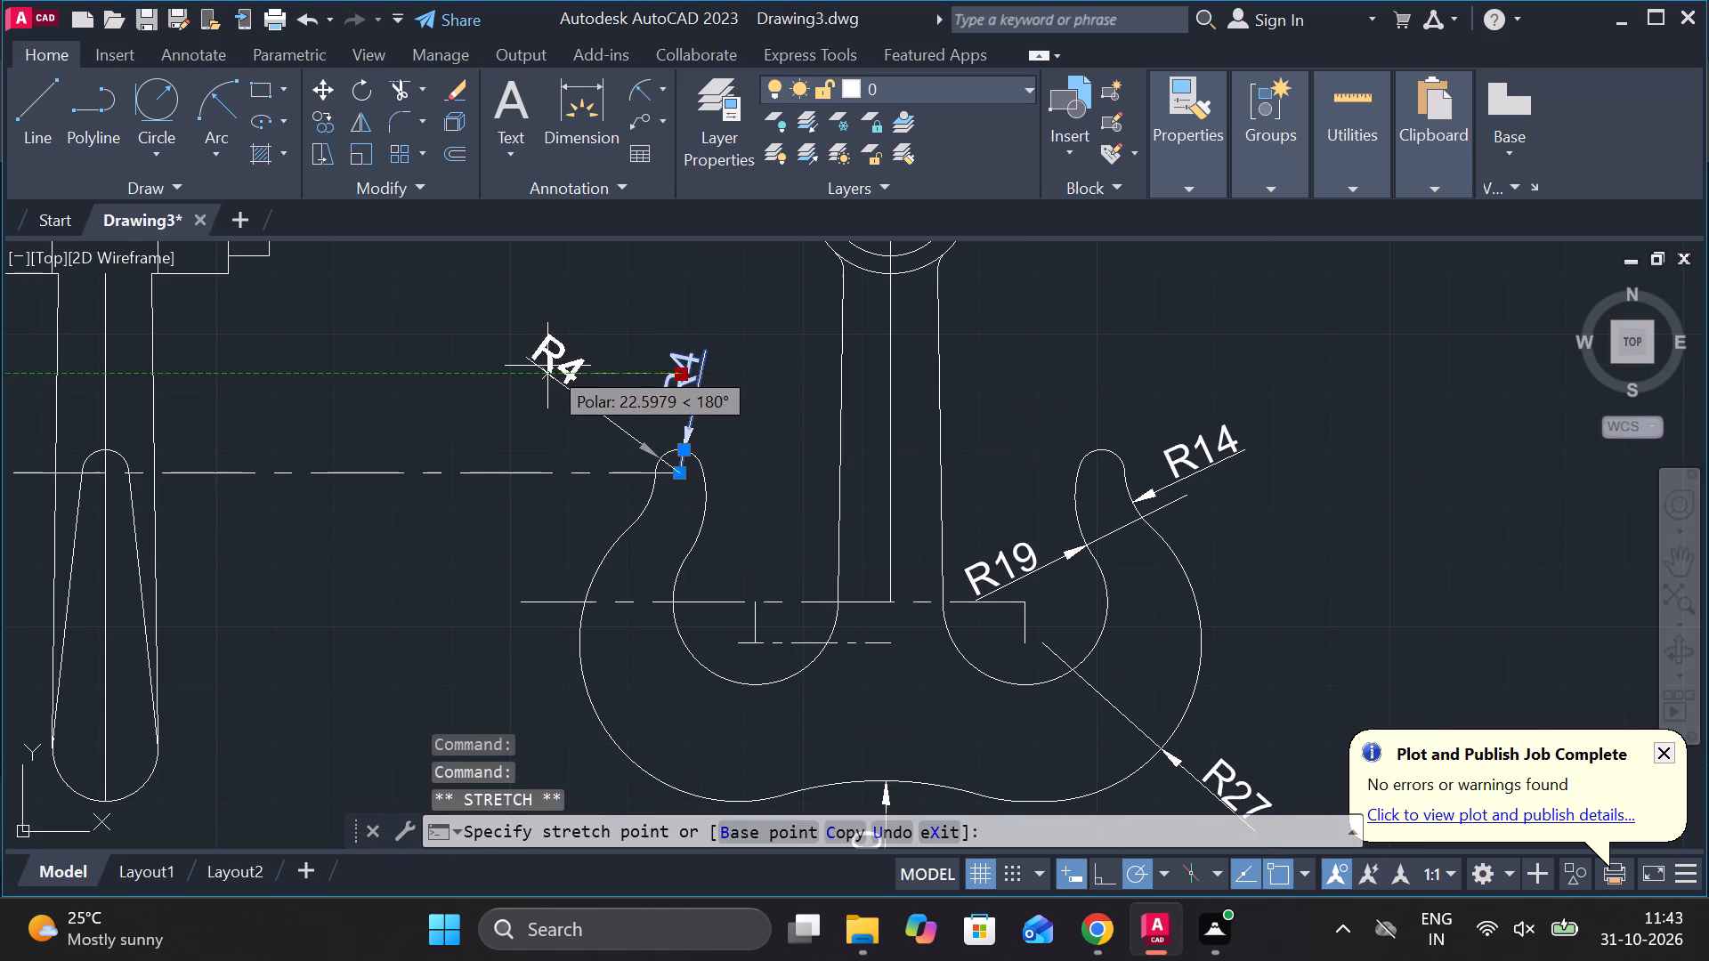
click(547, 366)
key(Escape)
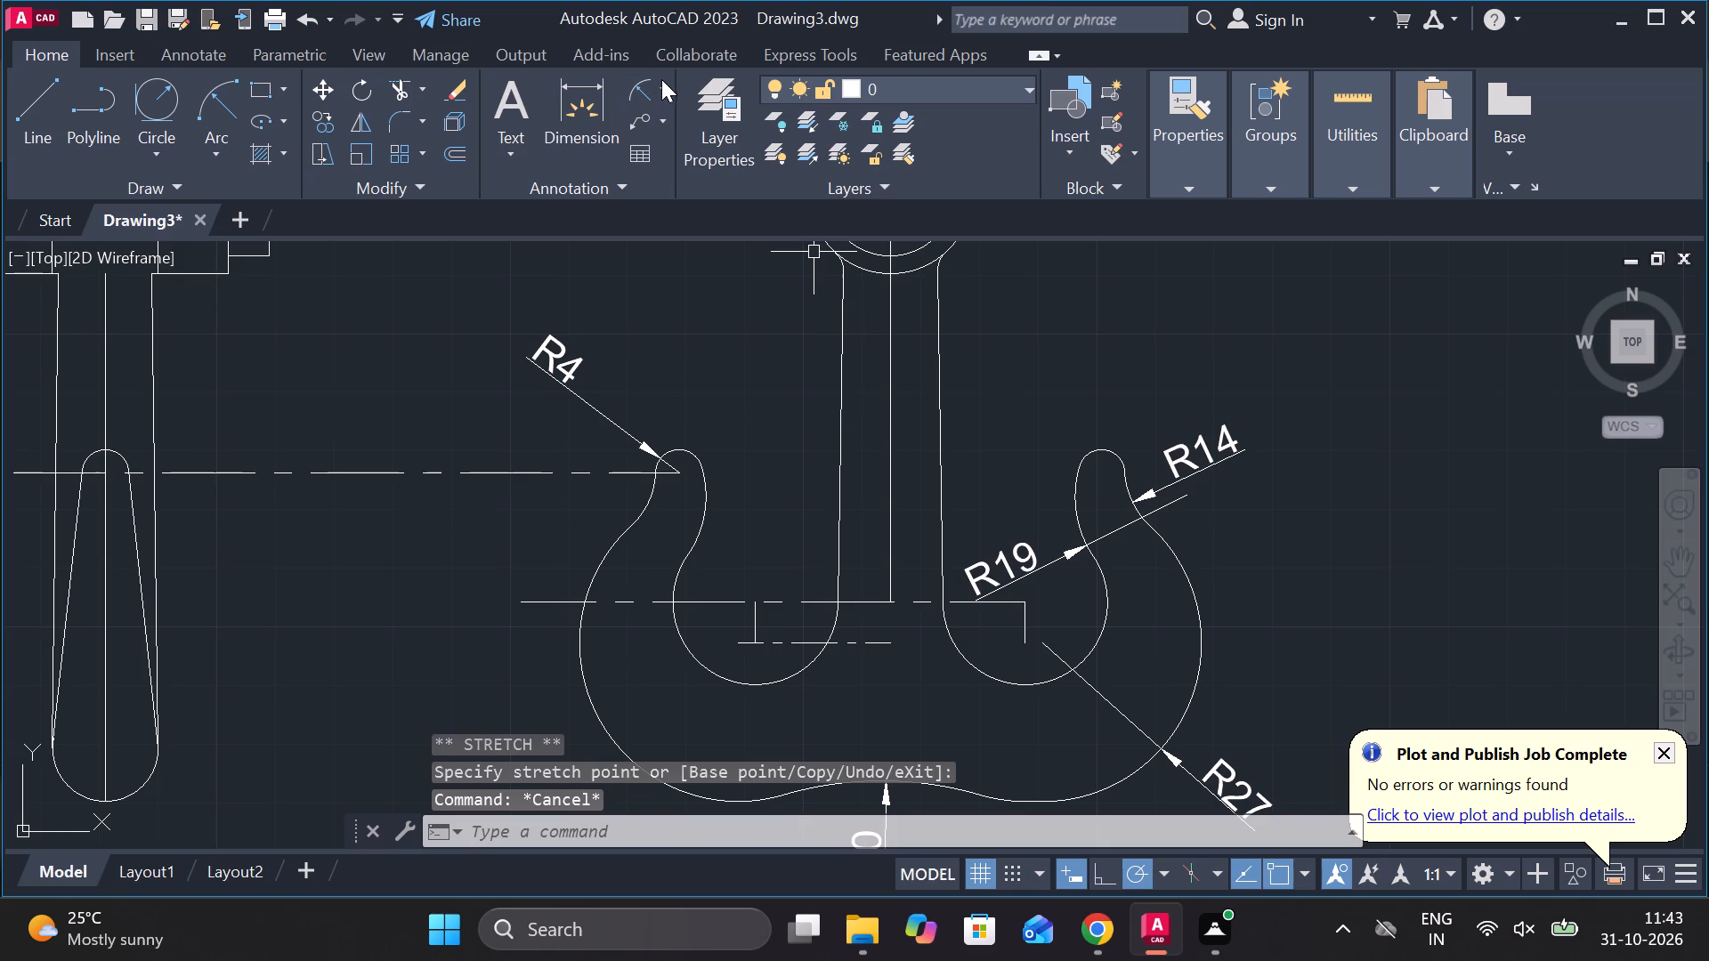
Add a horizontal linear dimension between the left hook tip's arc centre and the shank centreline, placed above the hook tip.
click(663, 79)
click(726, 138)
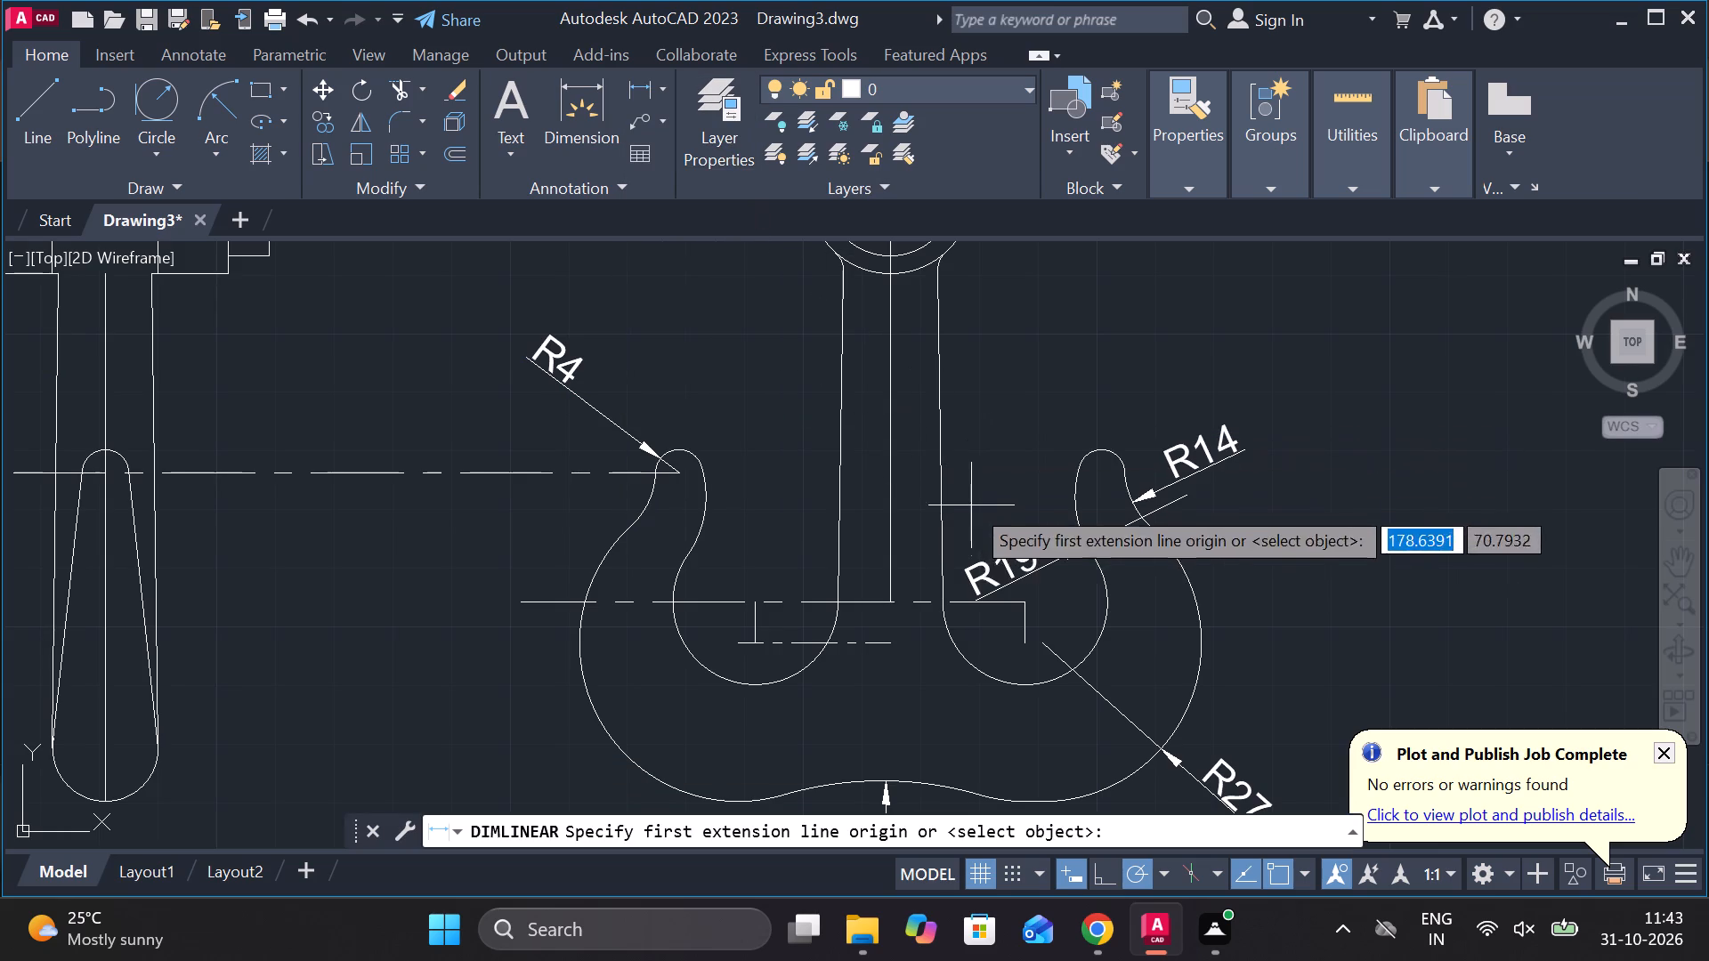
click(670, 478)
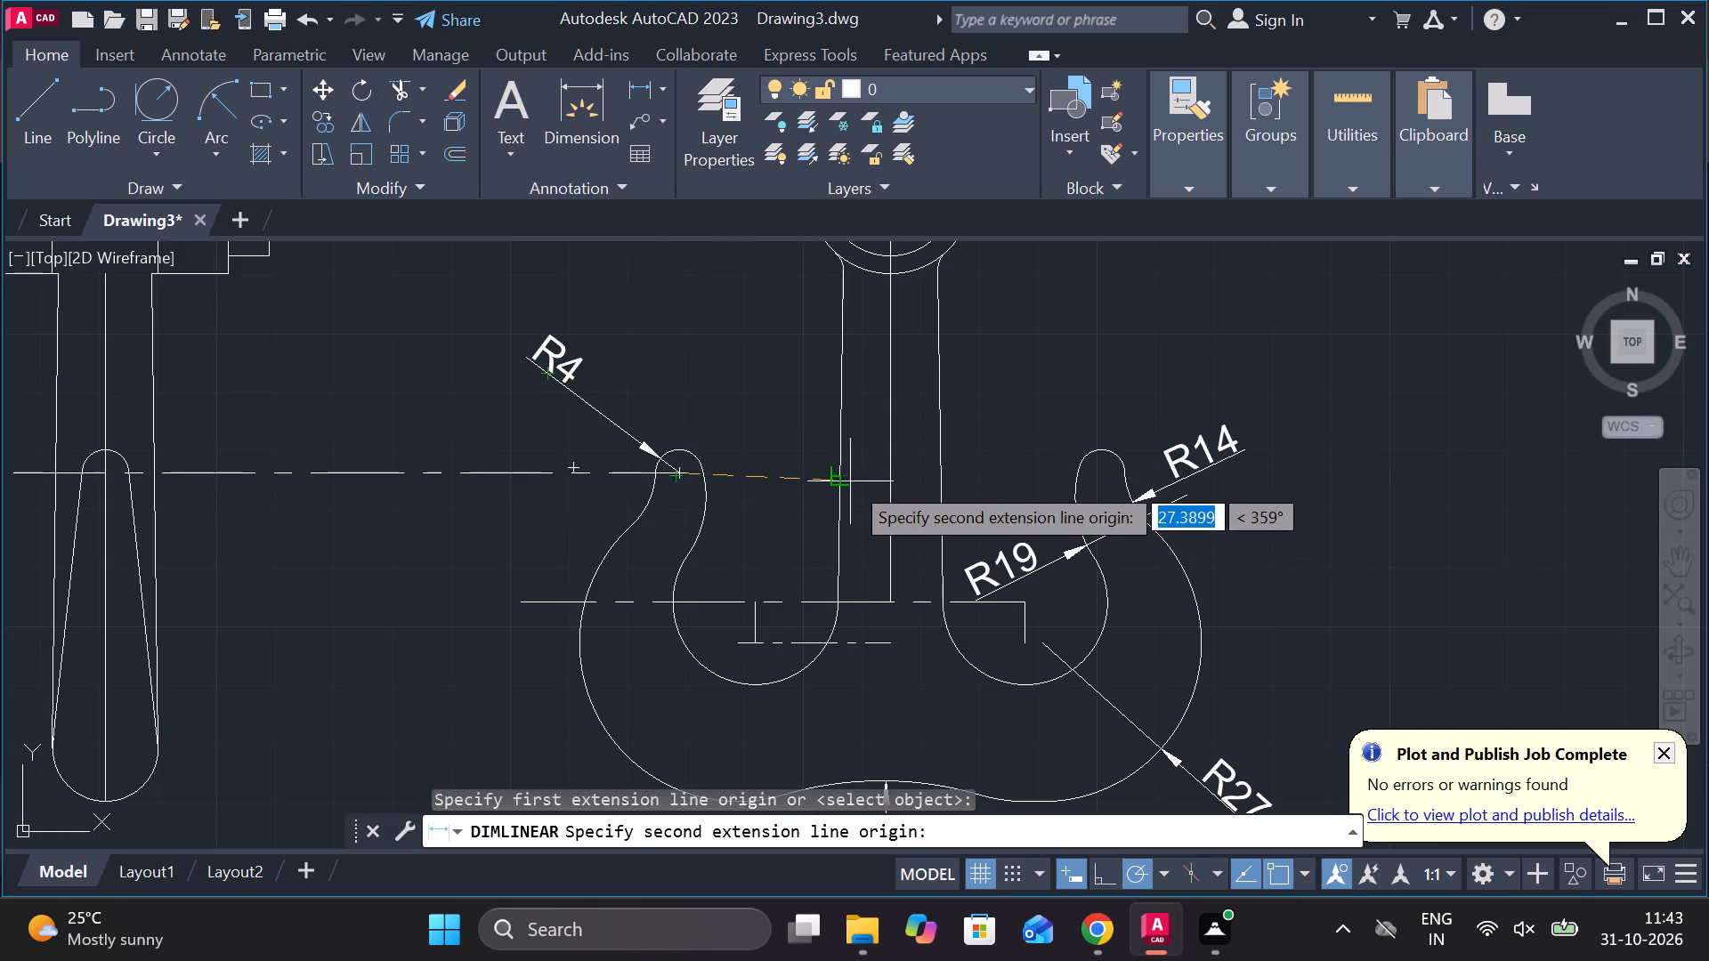
click(887, 471)
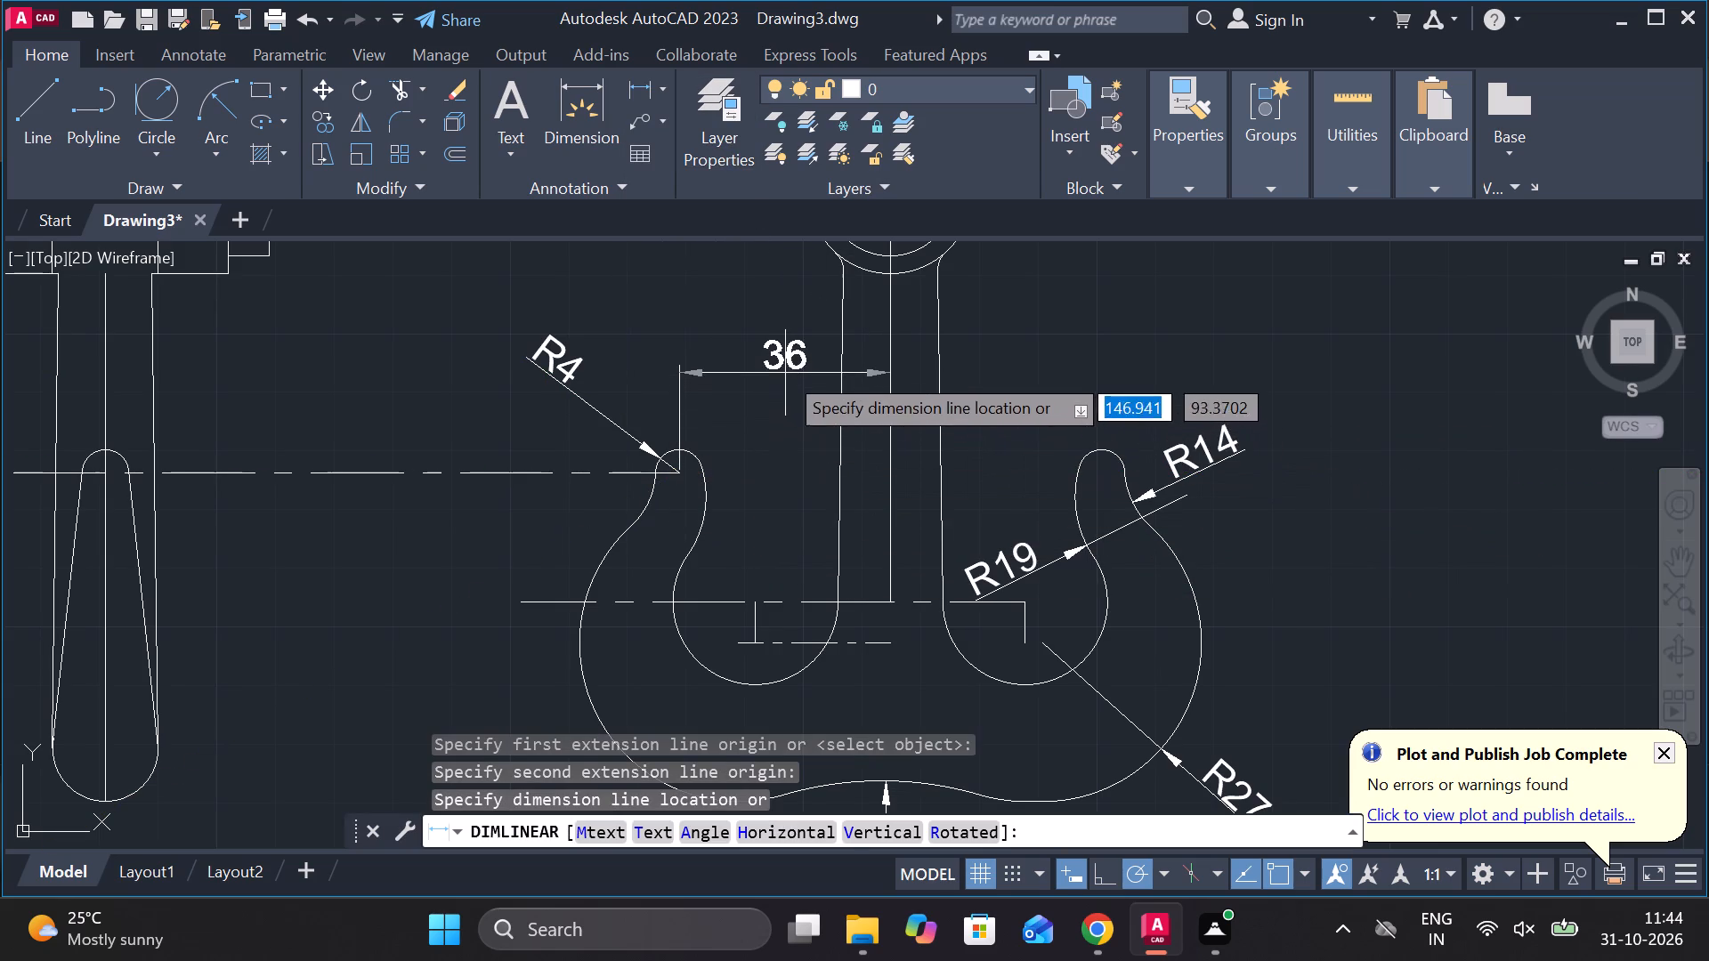
click(784, 372)
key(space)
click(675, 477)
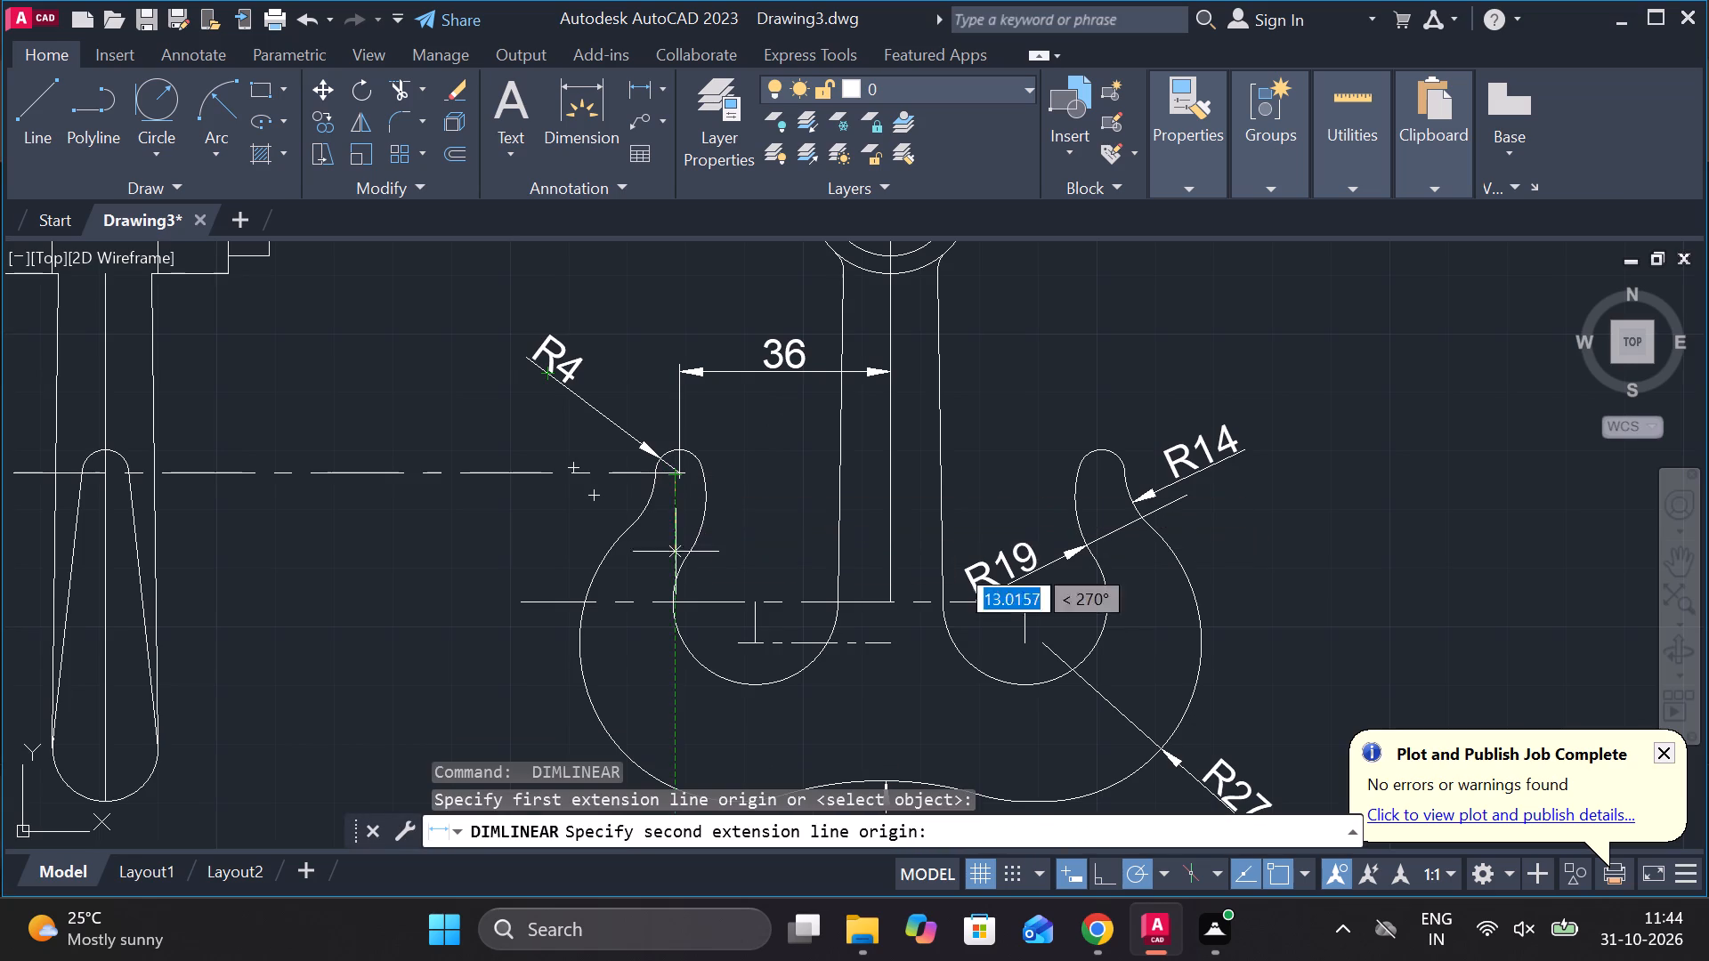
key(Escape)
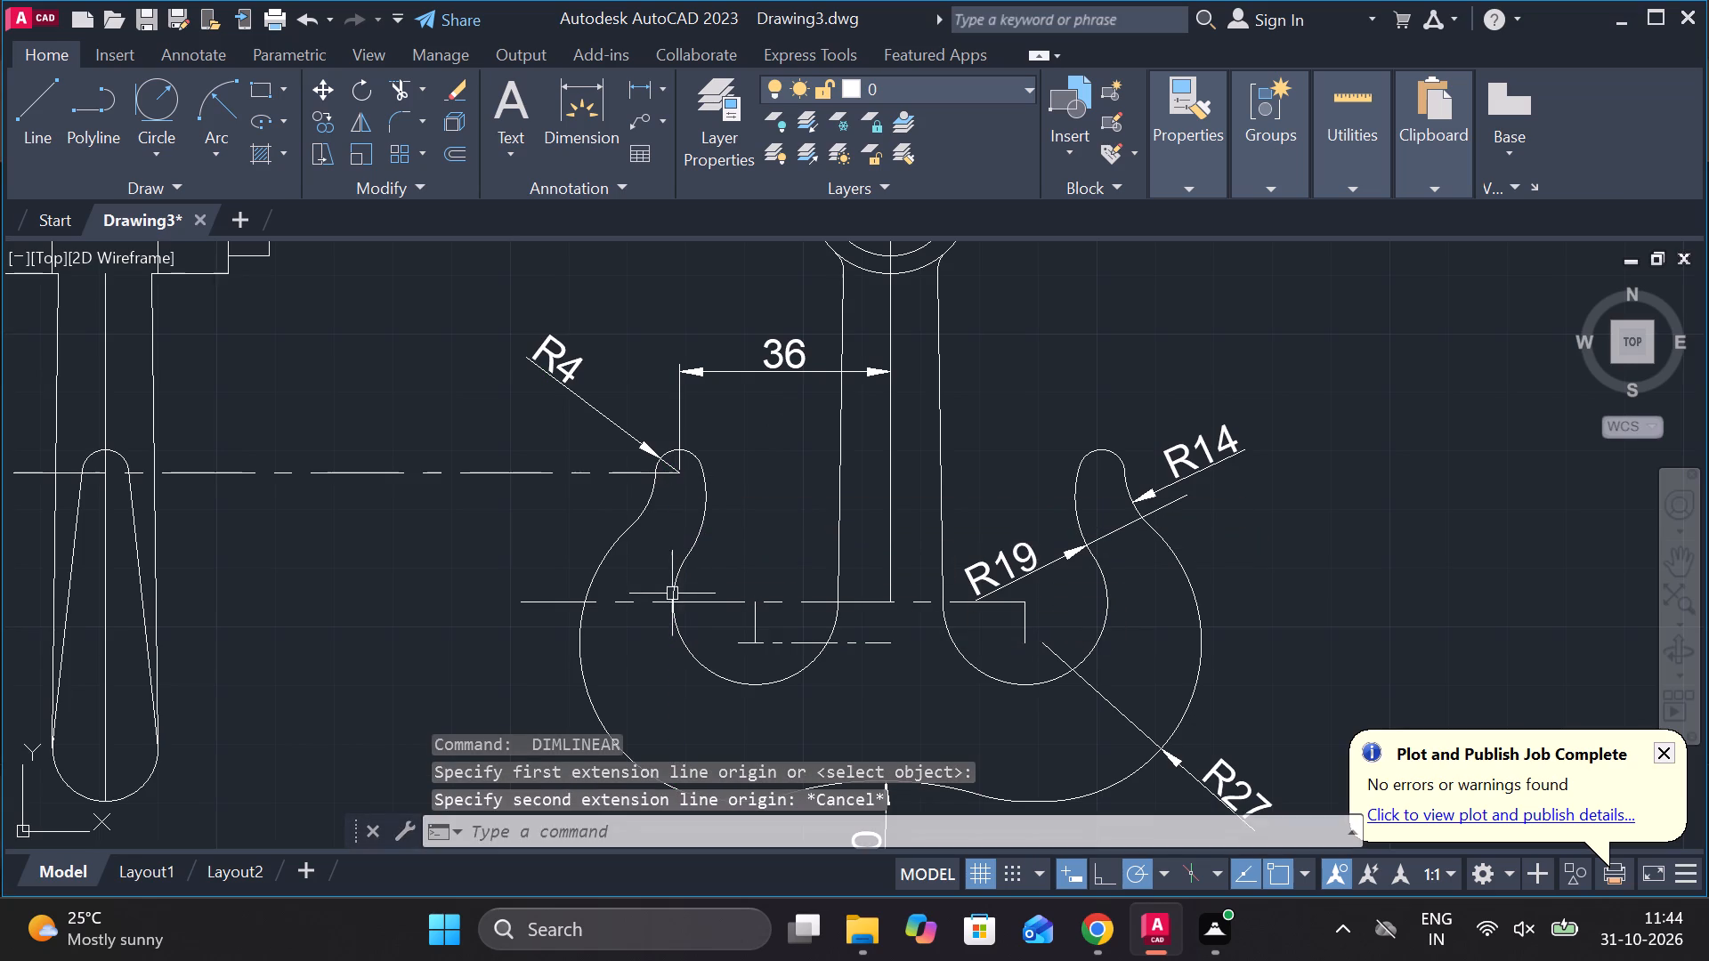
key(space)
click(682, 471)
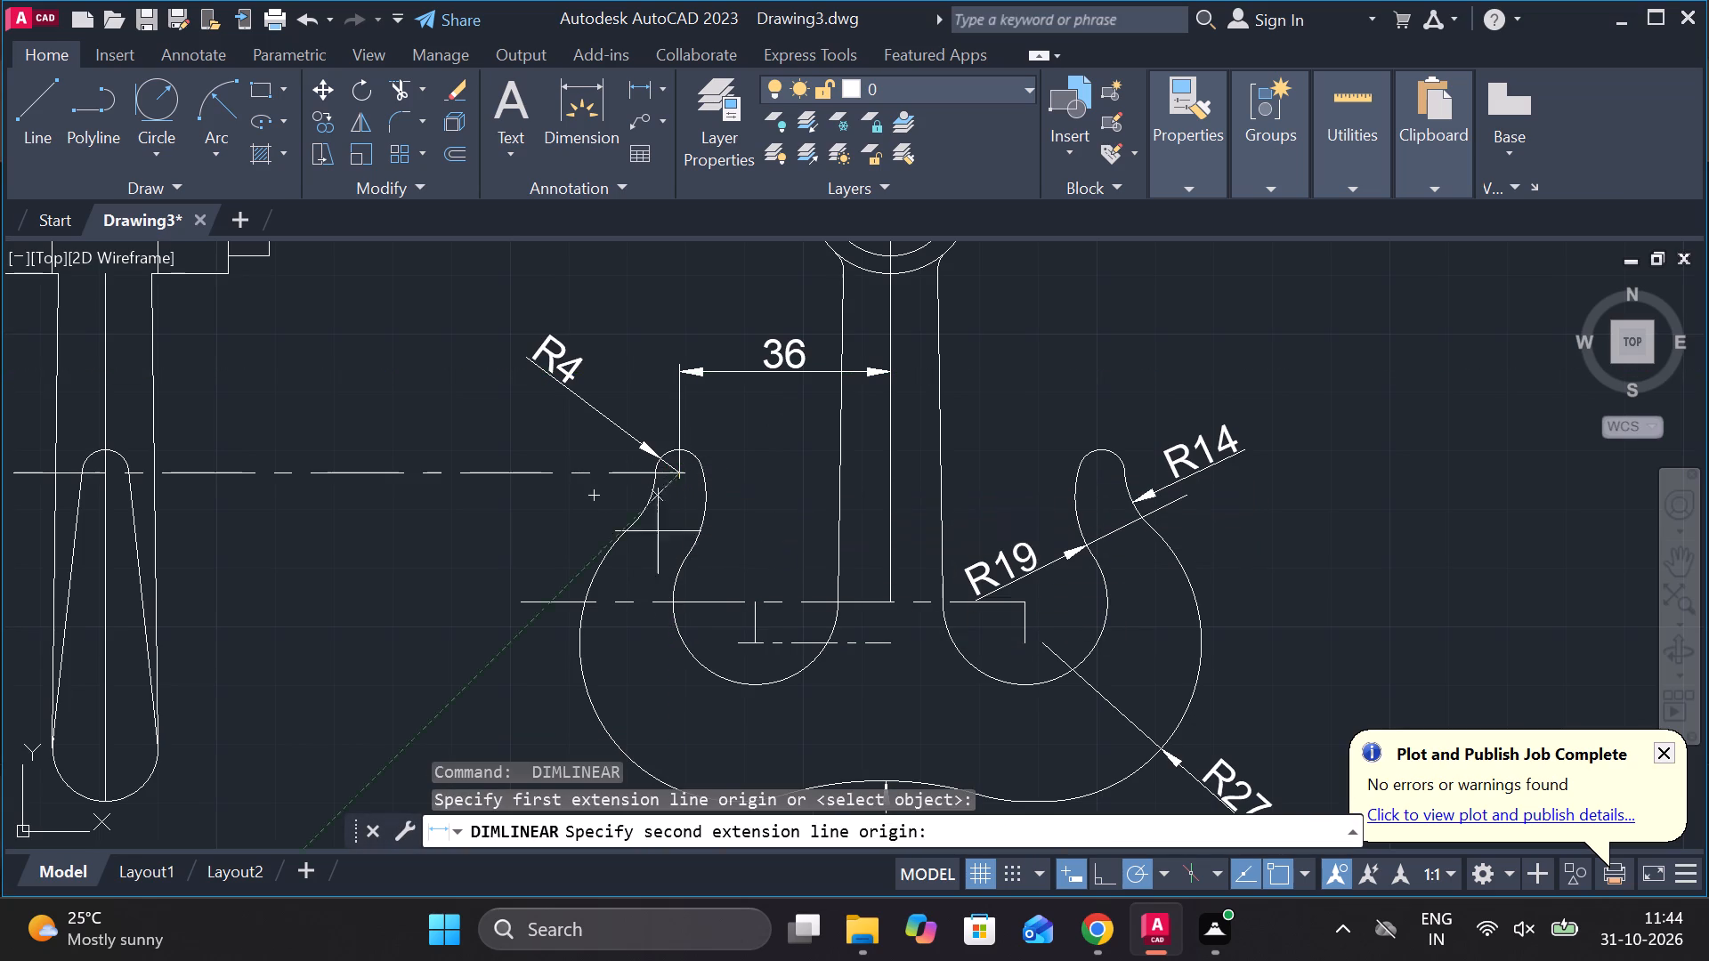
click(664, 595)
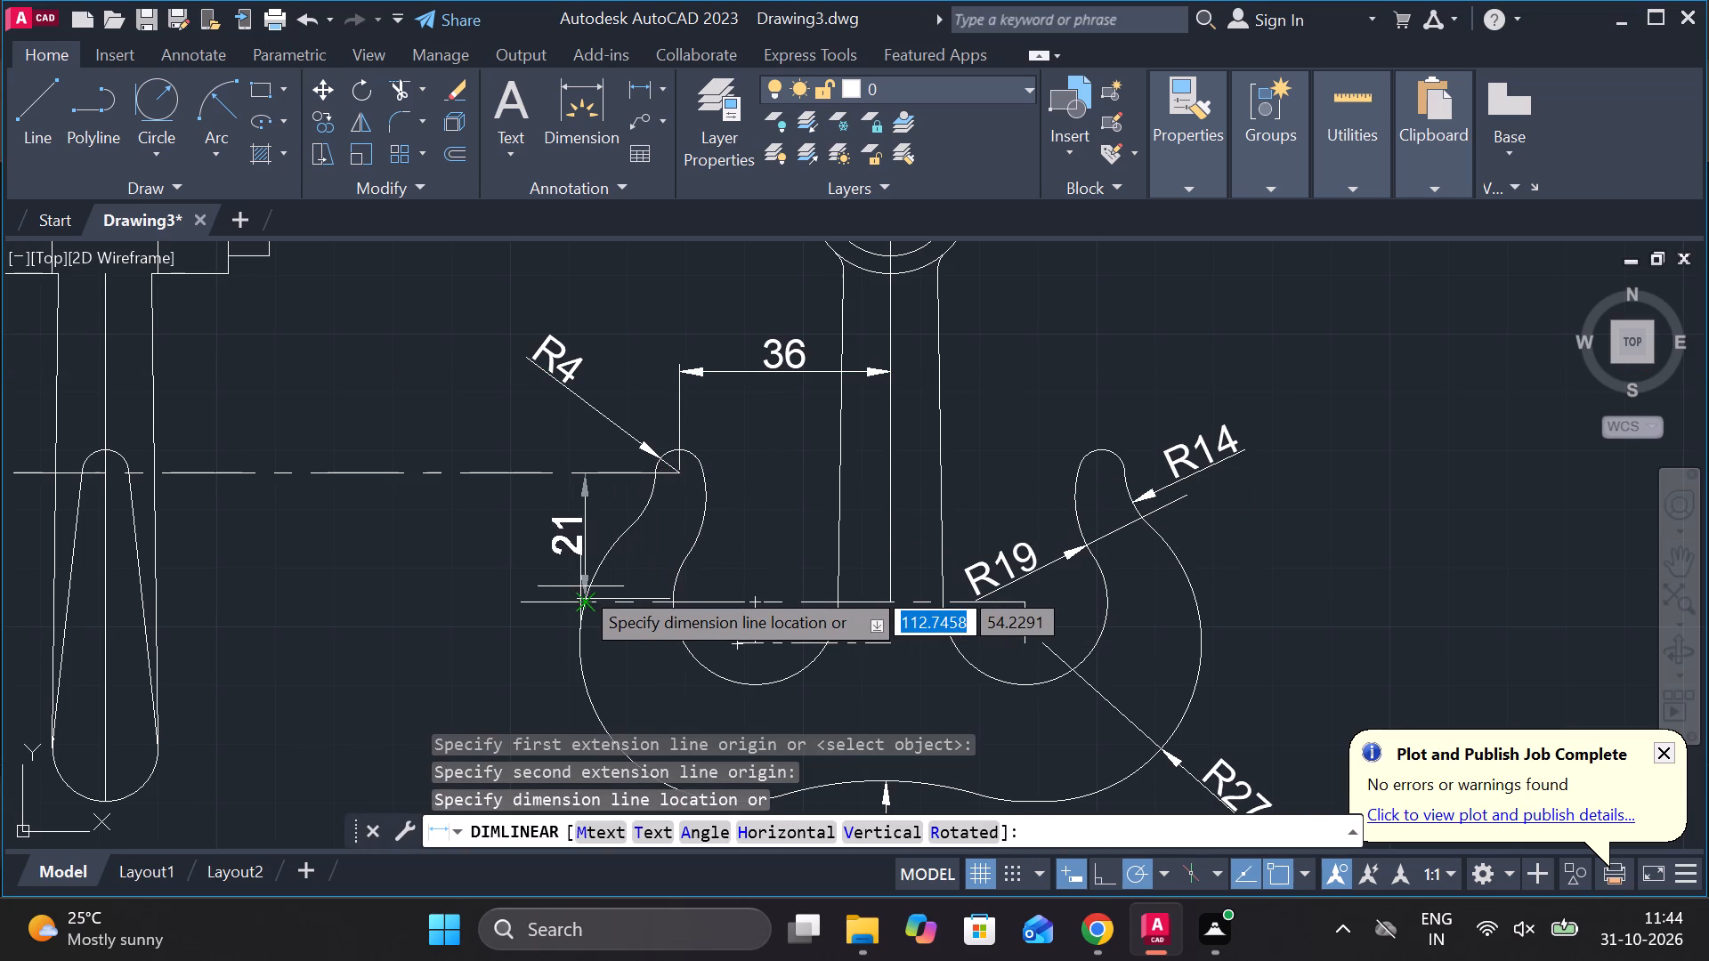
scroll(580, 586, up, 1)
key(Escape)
Add a vertical linear dimension between the left hook tip's arc centre and the hooks' horizontal centreline, placed outside the left hook.
key(space)
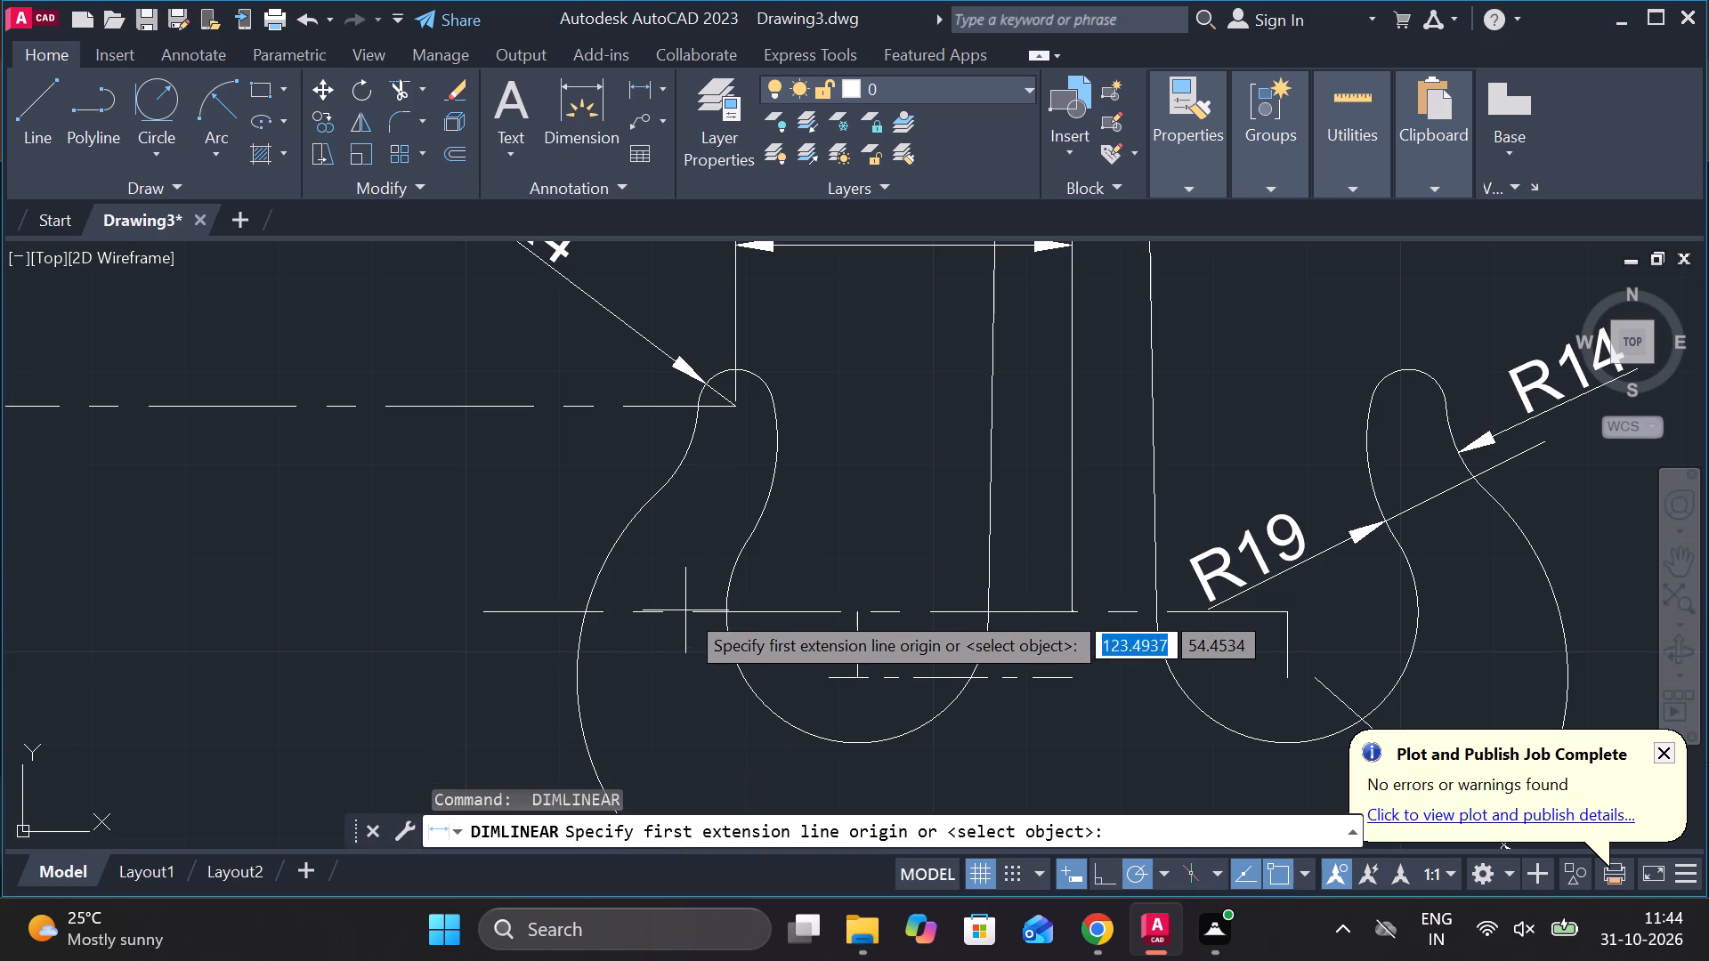
click(704, 610)
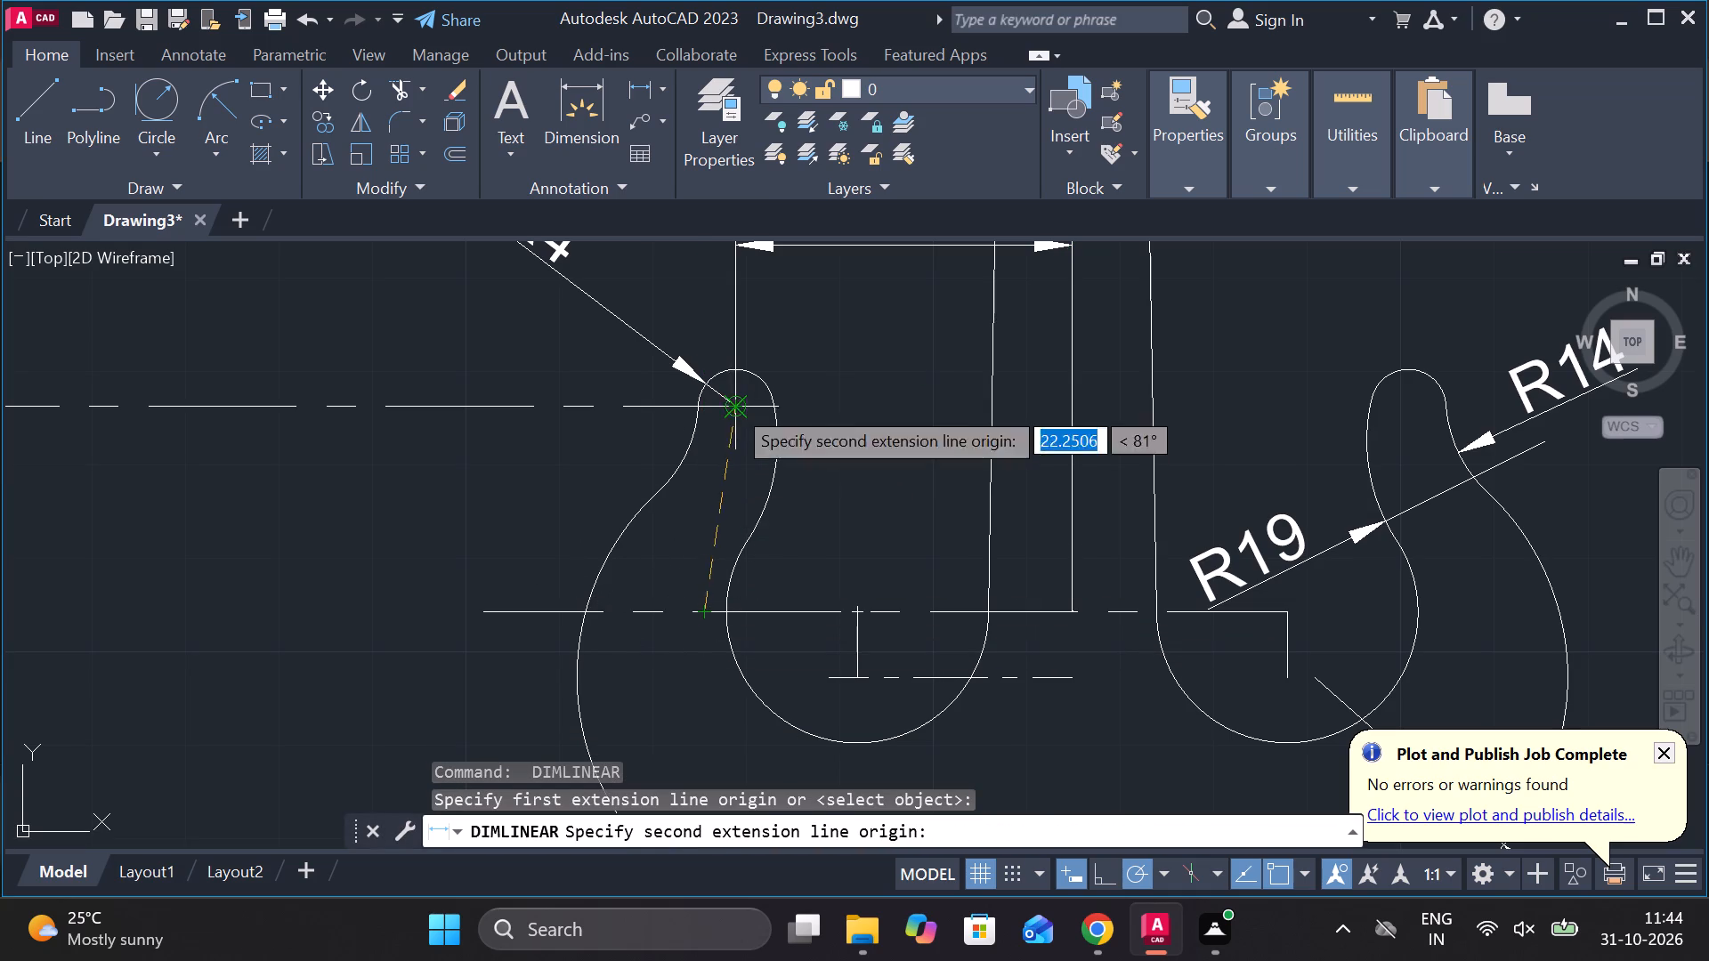
click(733, 405)
click(522, 496)
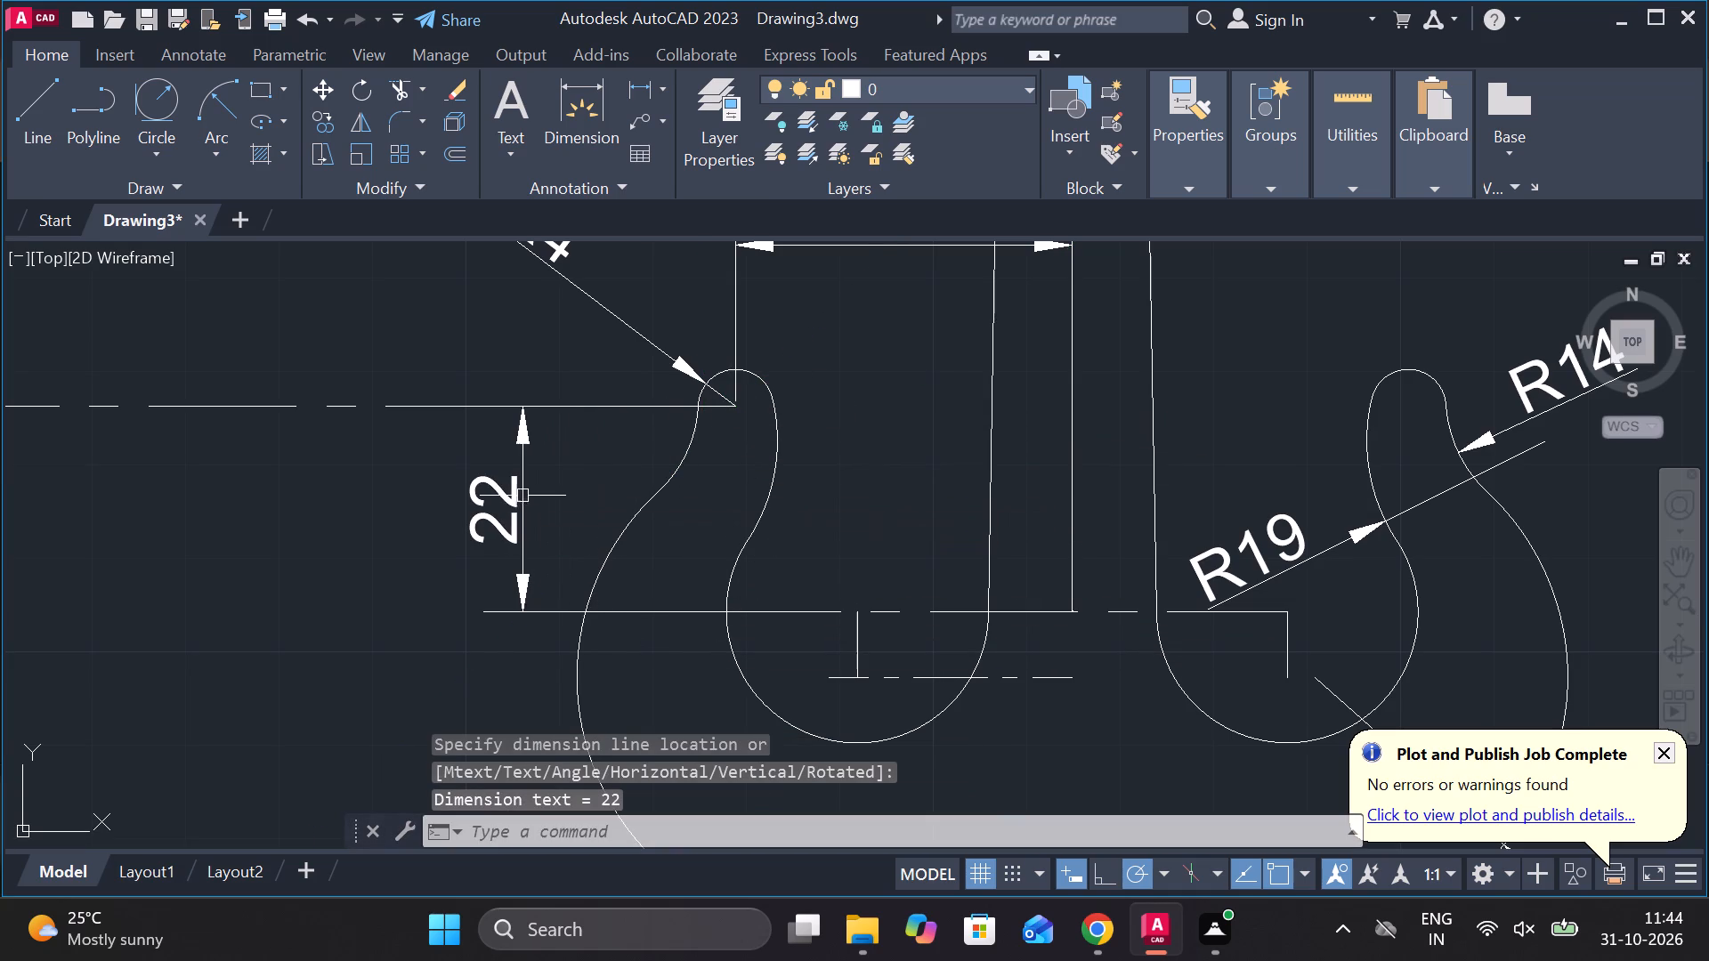
Add a horizontal linear dimension from the left hook's inner throat arc centre to the shank centreline, placed above the throat.
middle_drag(863, 540, 788, 312)
key(space)
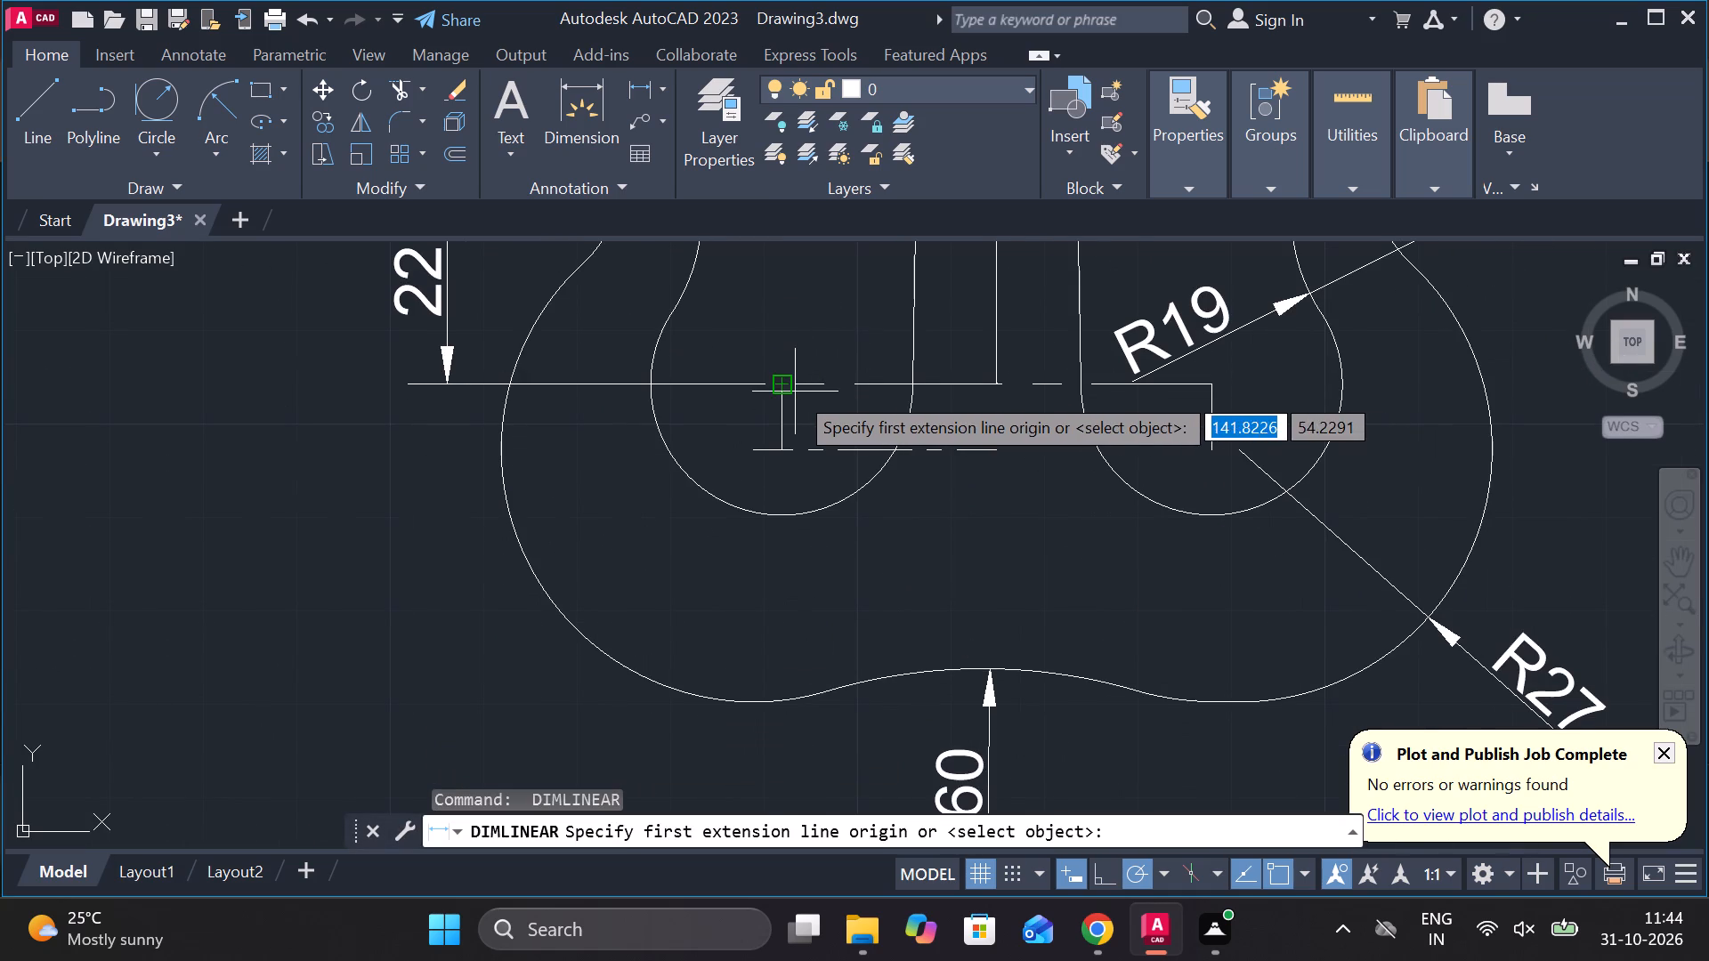
click(795, 392)
click(988, 385)
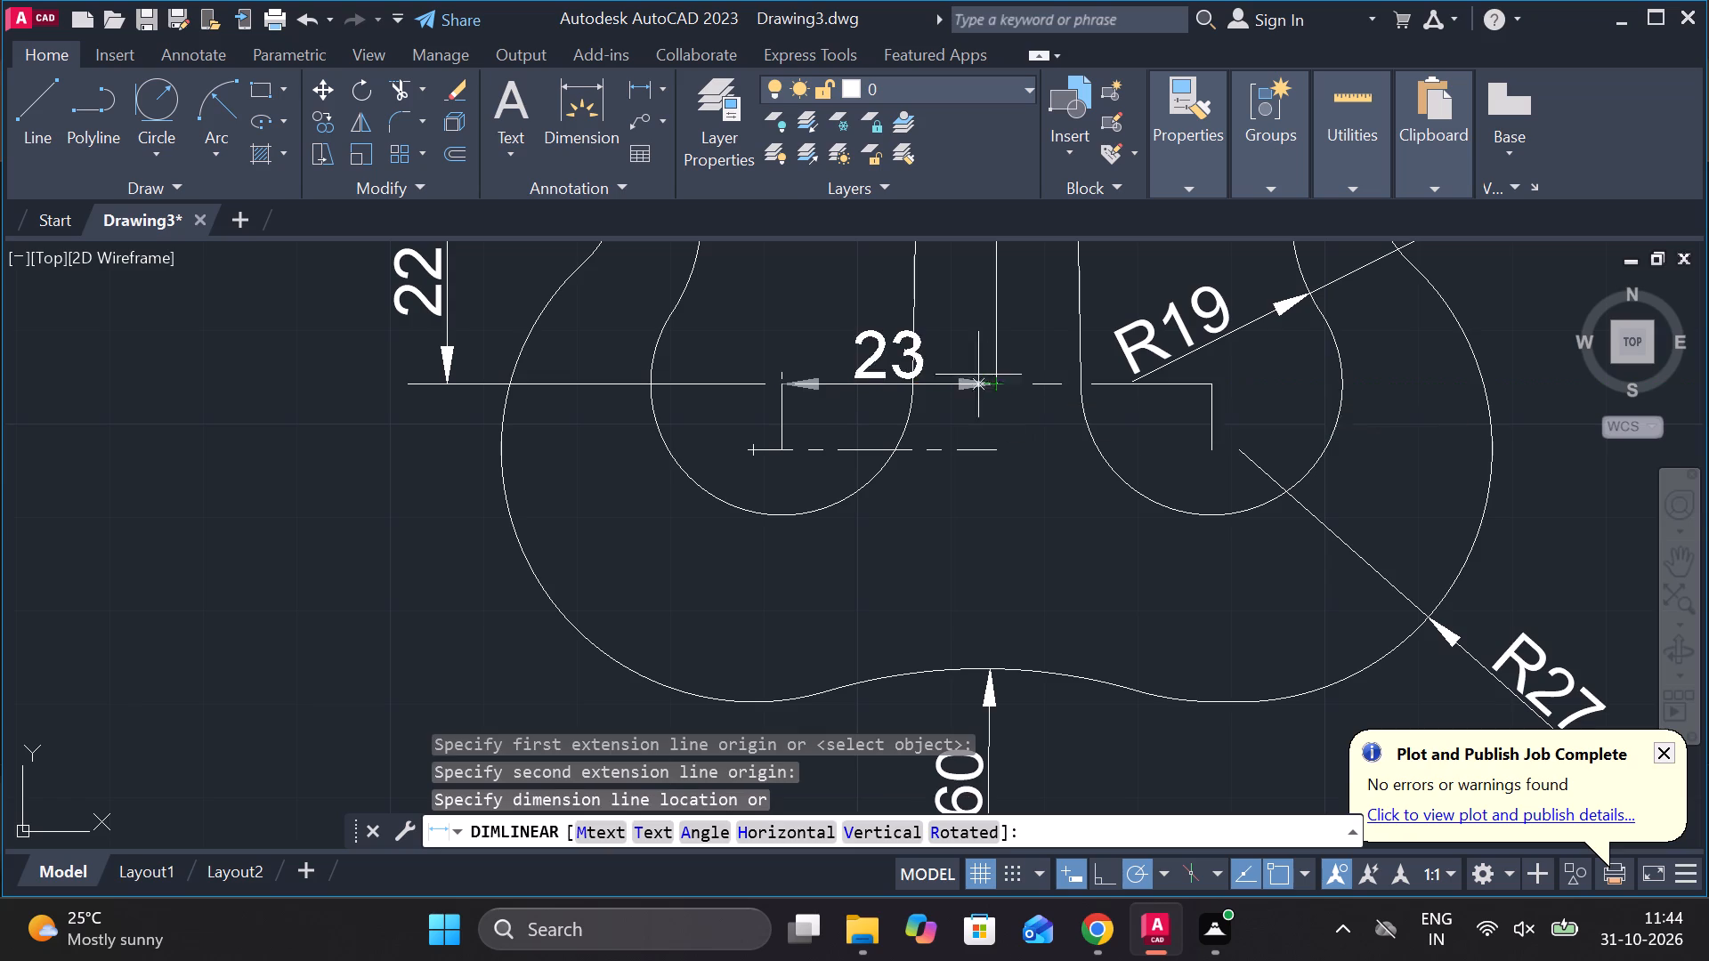
middle_drag(919, 322, 911, 455)
click(864, 319)
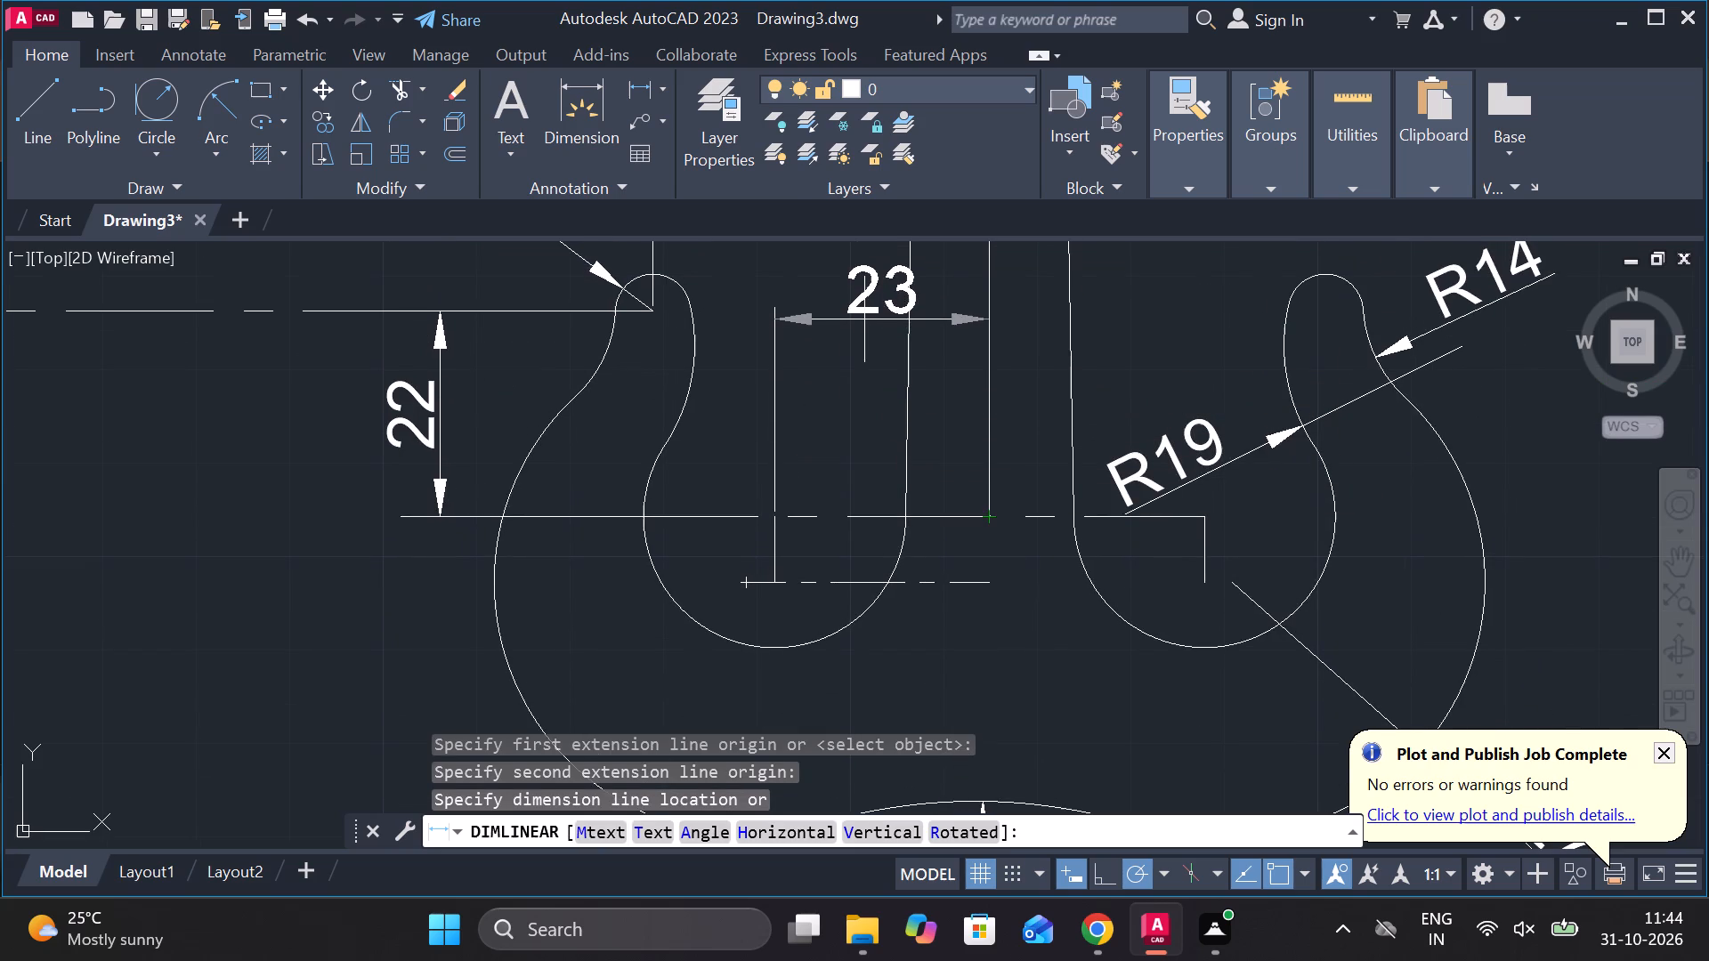
Add a horizontal linear dimension across the shank's lower end where it meets the throat arcs, placed below the throats.
middle_drag(965, 583, 875, 447)
key(space)
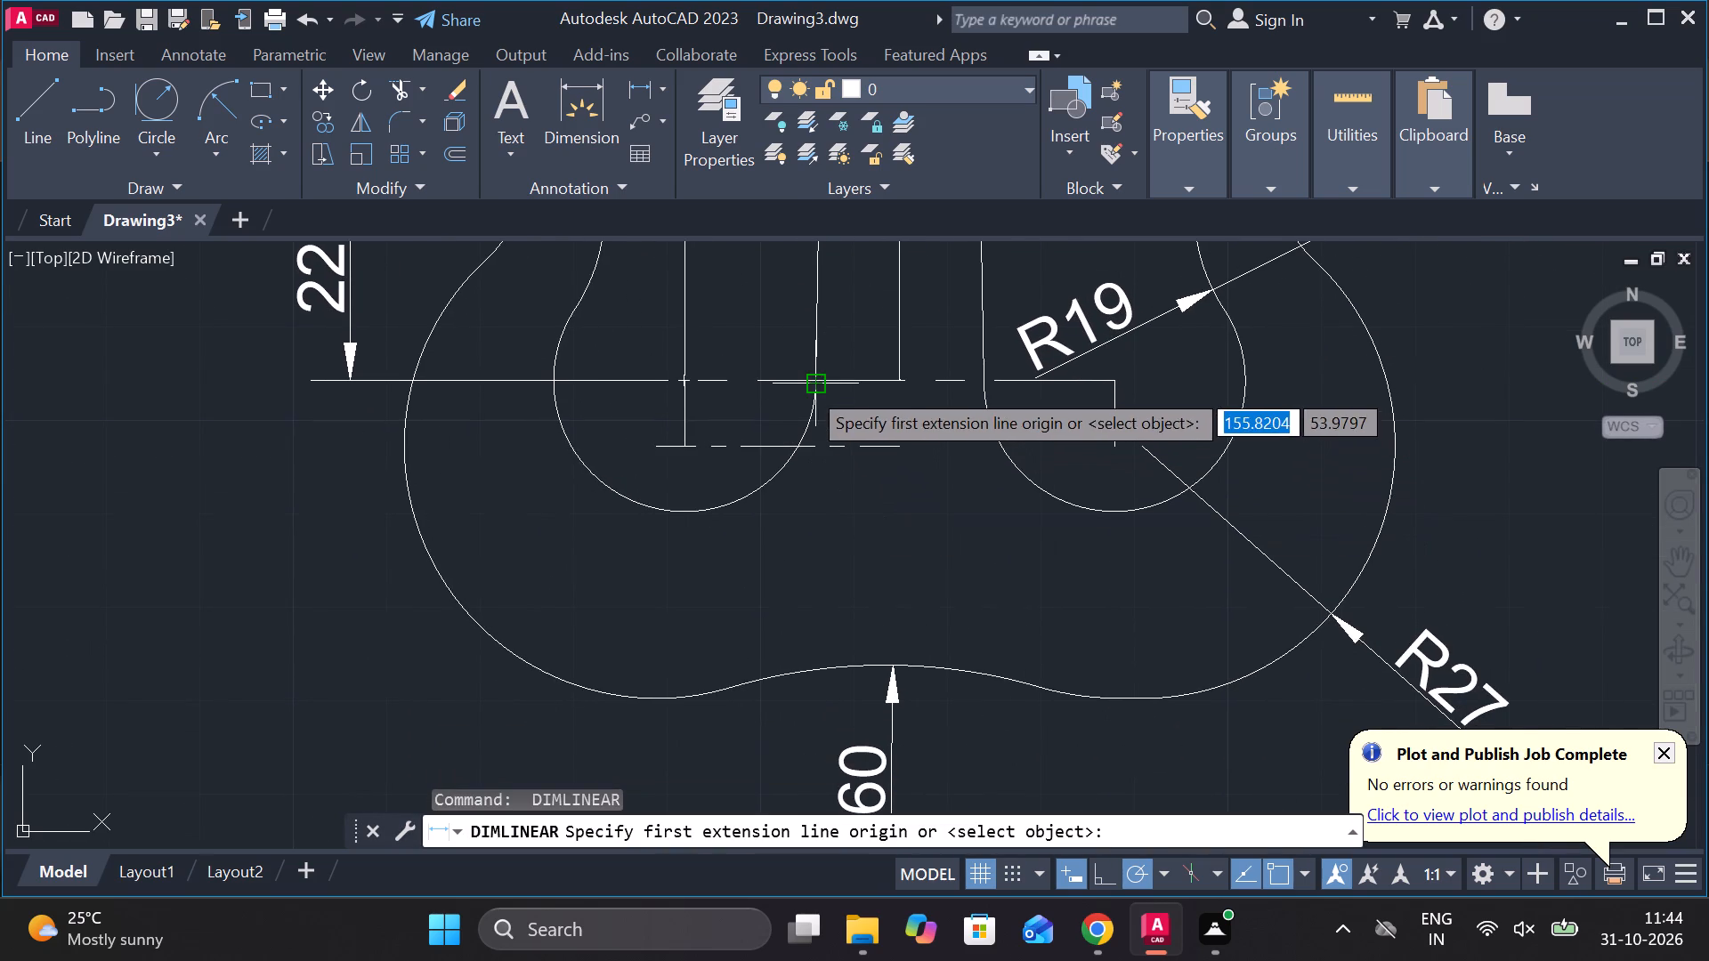
click(807, 387)
click(987, 384)
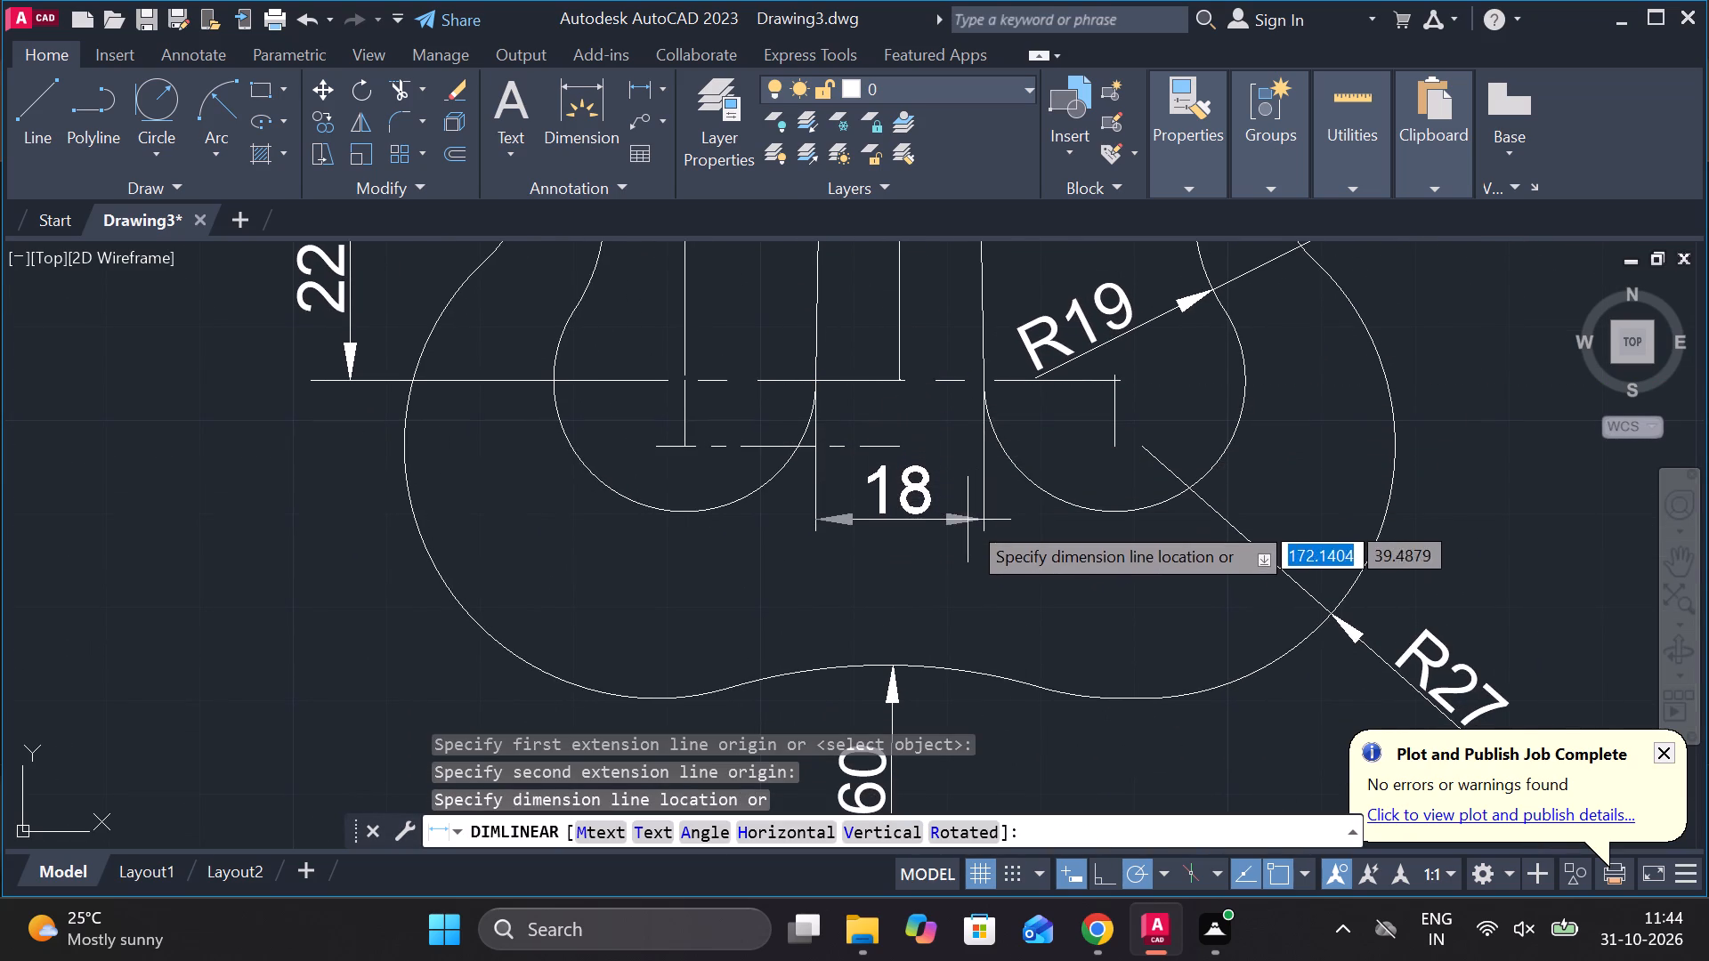
click(927, 544)
Insert a diameter symbol before the text of the shank's lower-end width dimension.
click(905, 508)
click(905, 508)
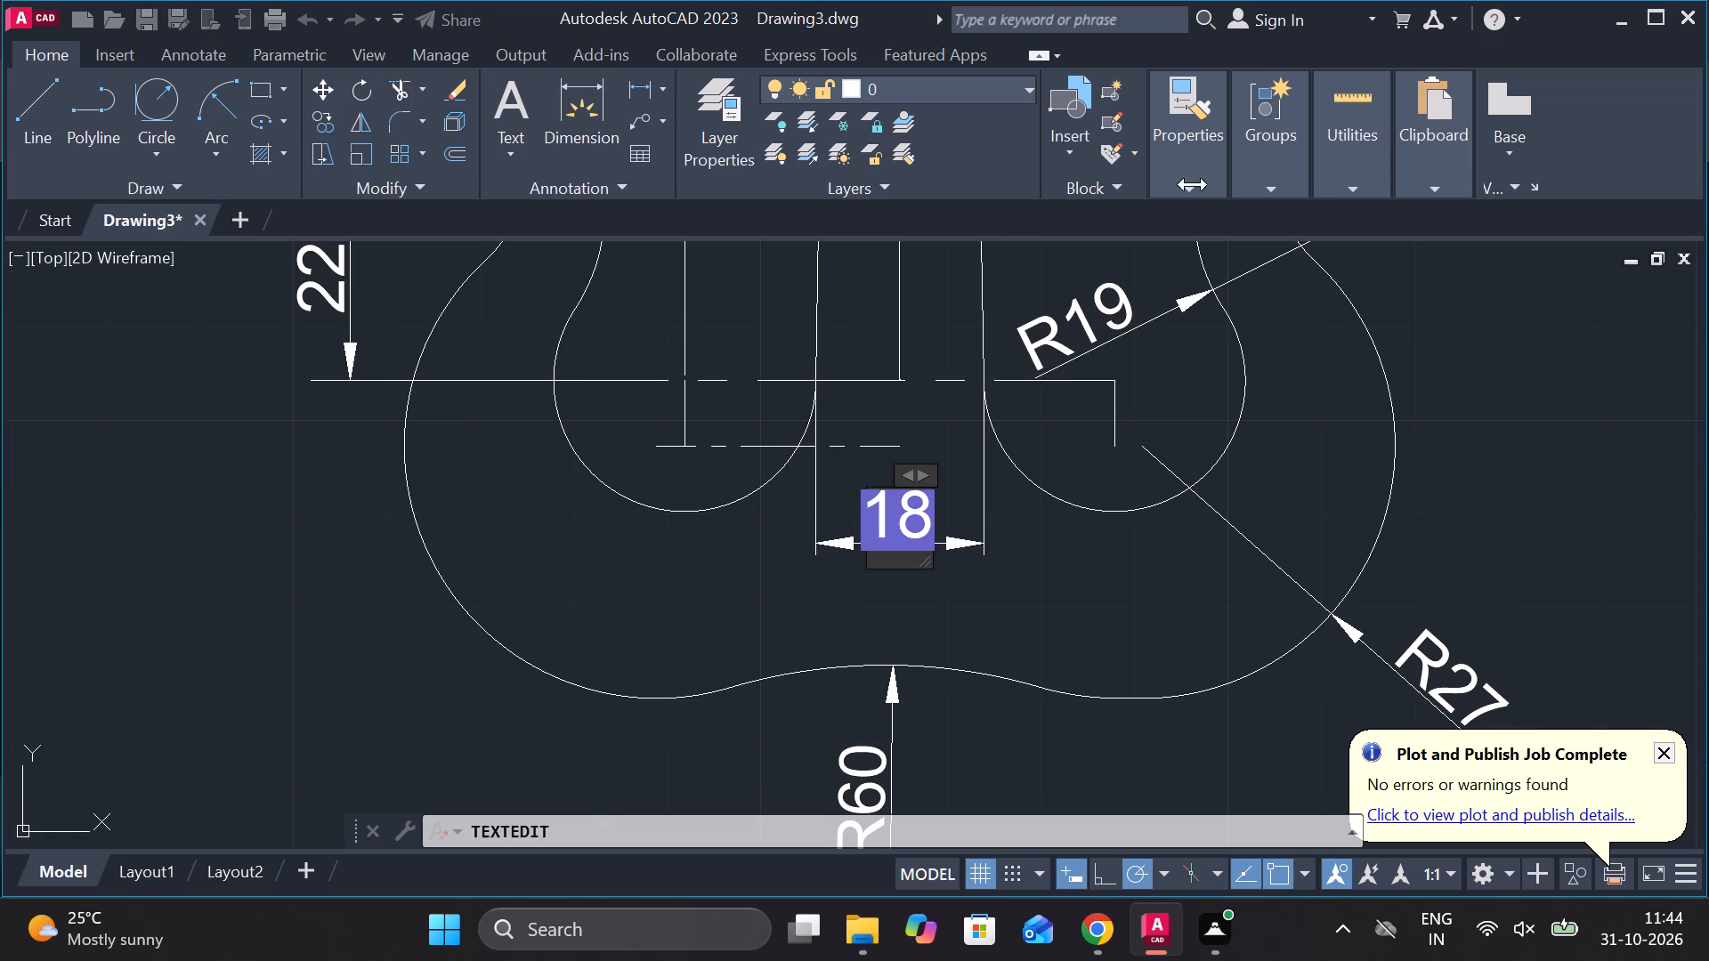
click(1121, 140)
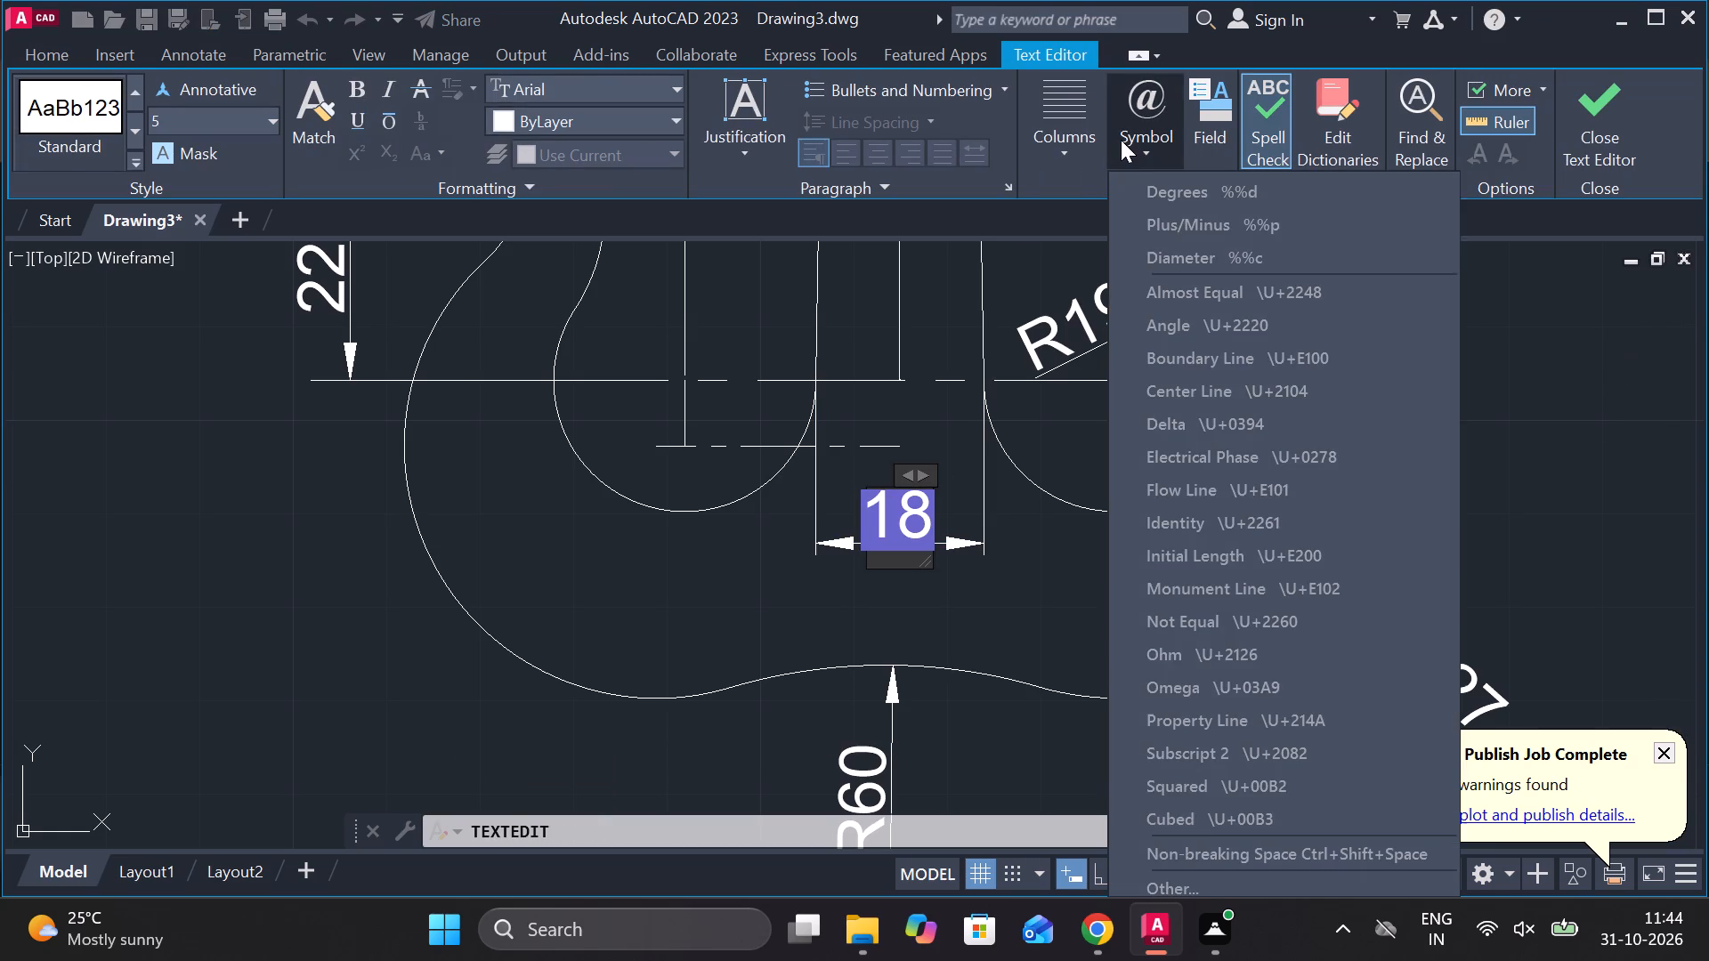
click(1178, 252)
click(1616, 112)
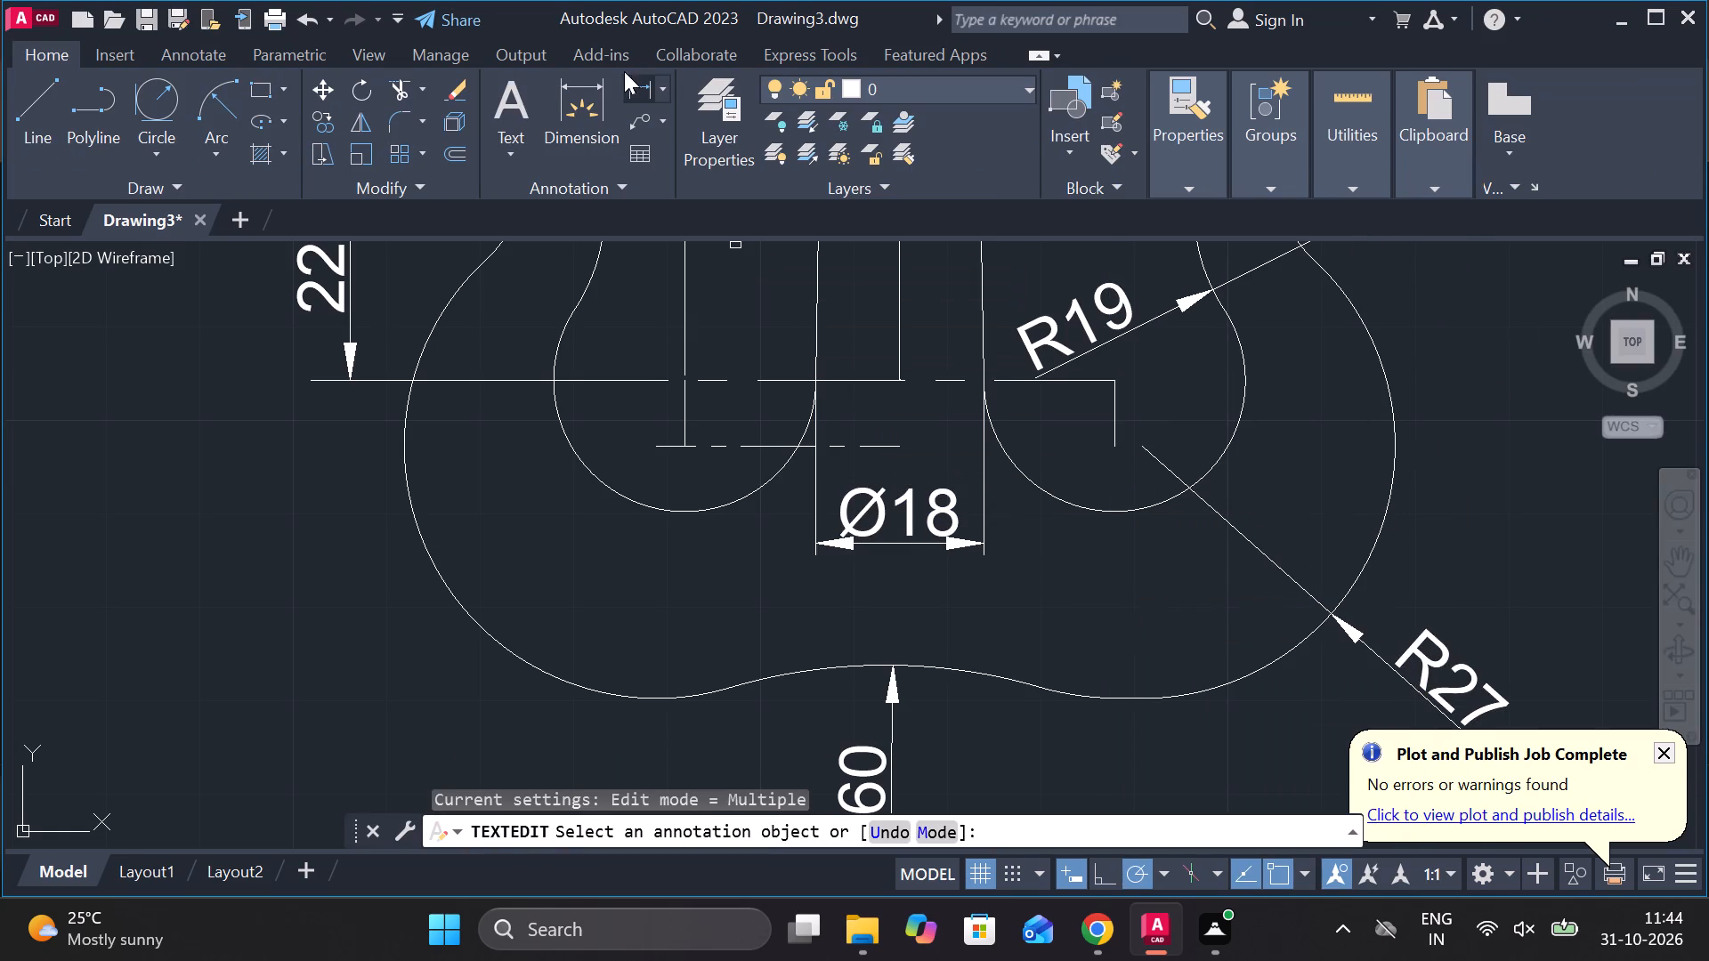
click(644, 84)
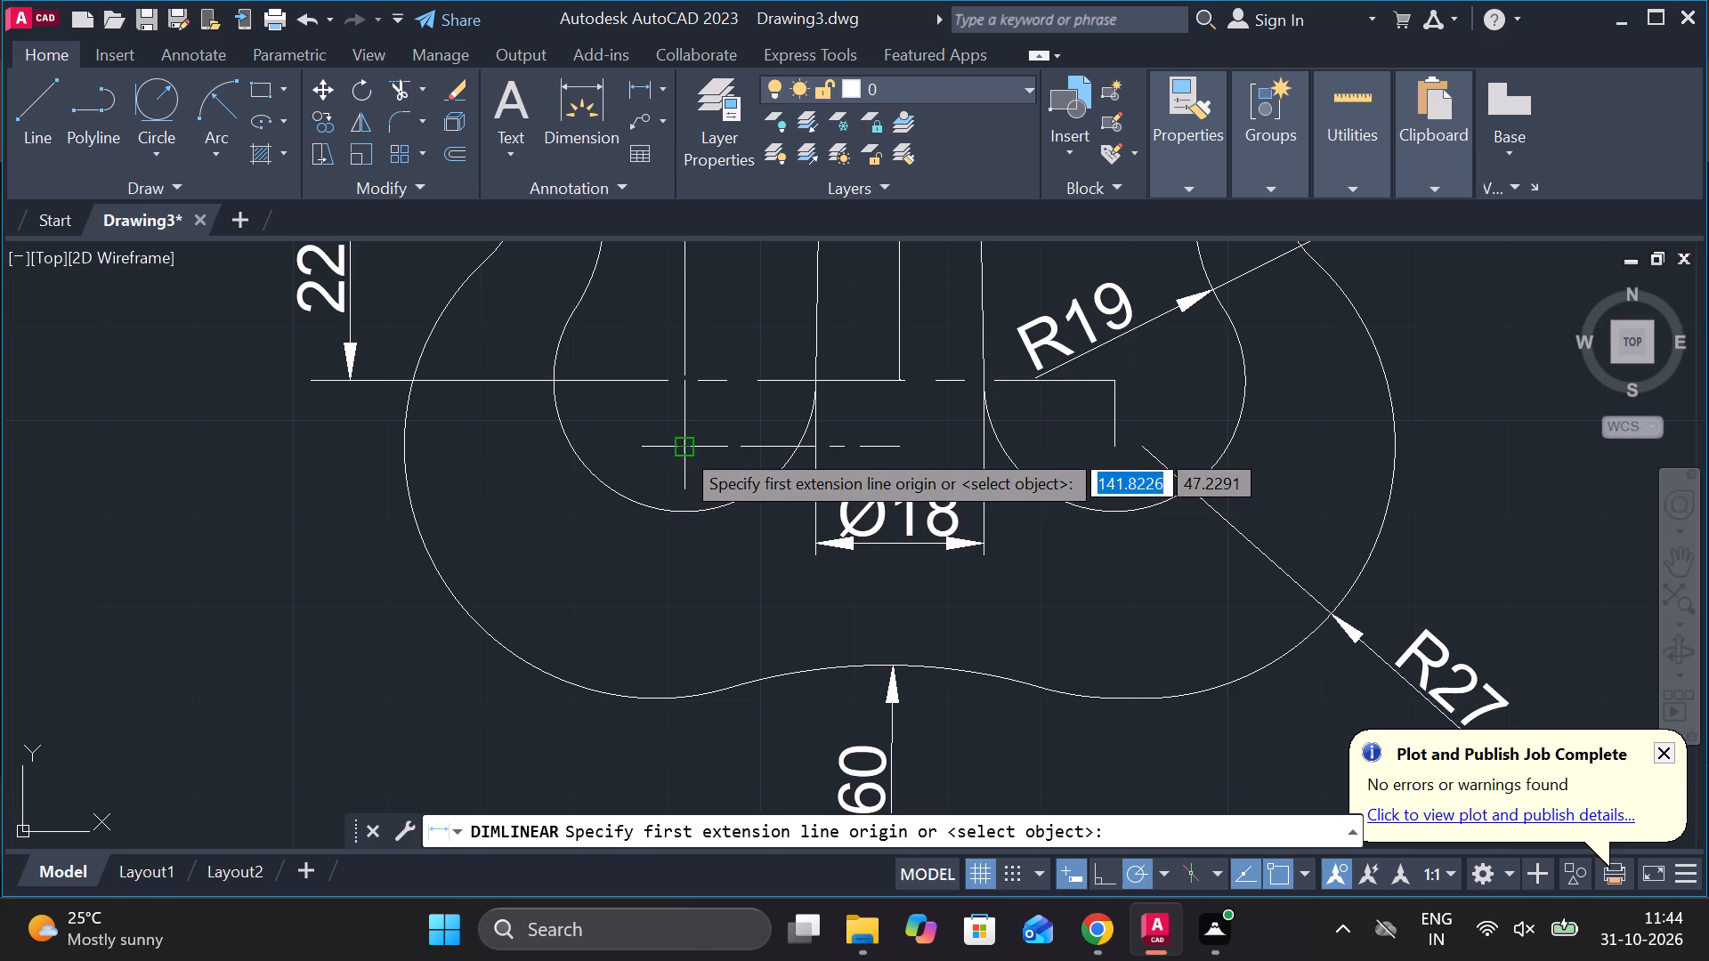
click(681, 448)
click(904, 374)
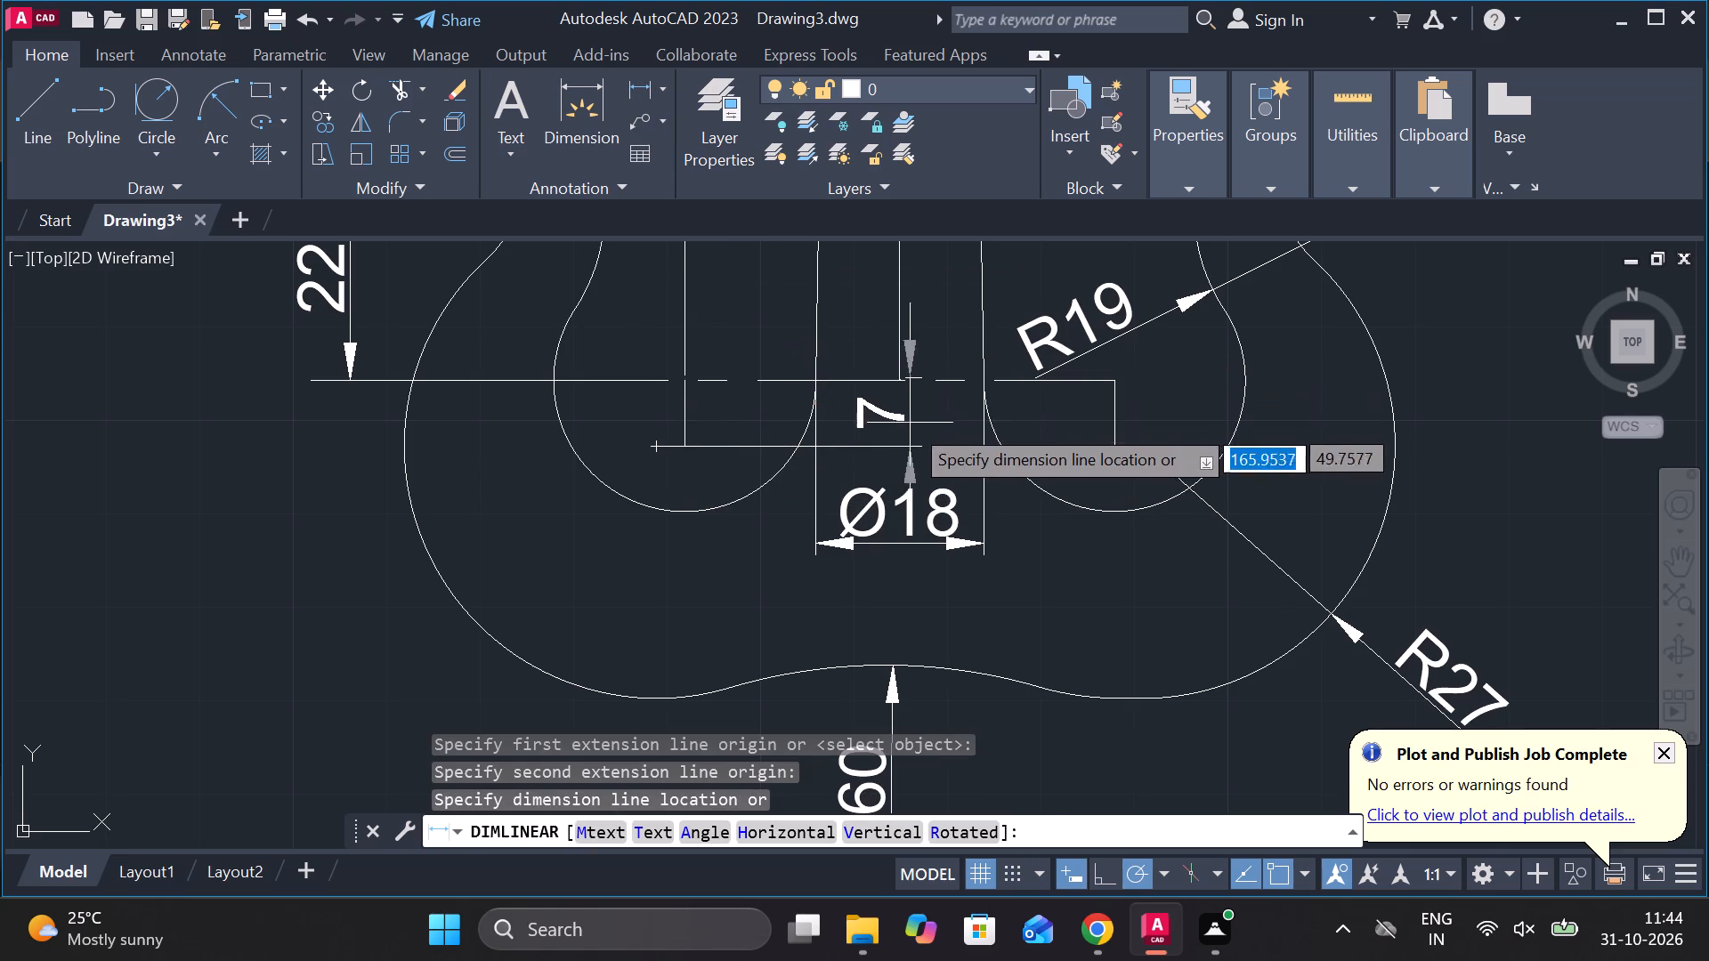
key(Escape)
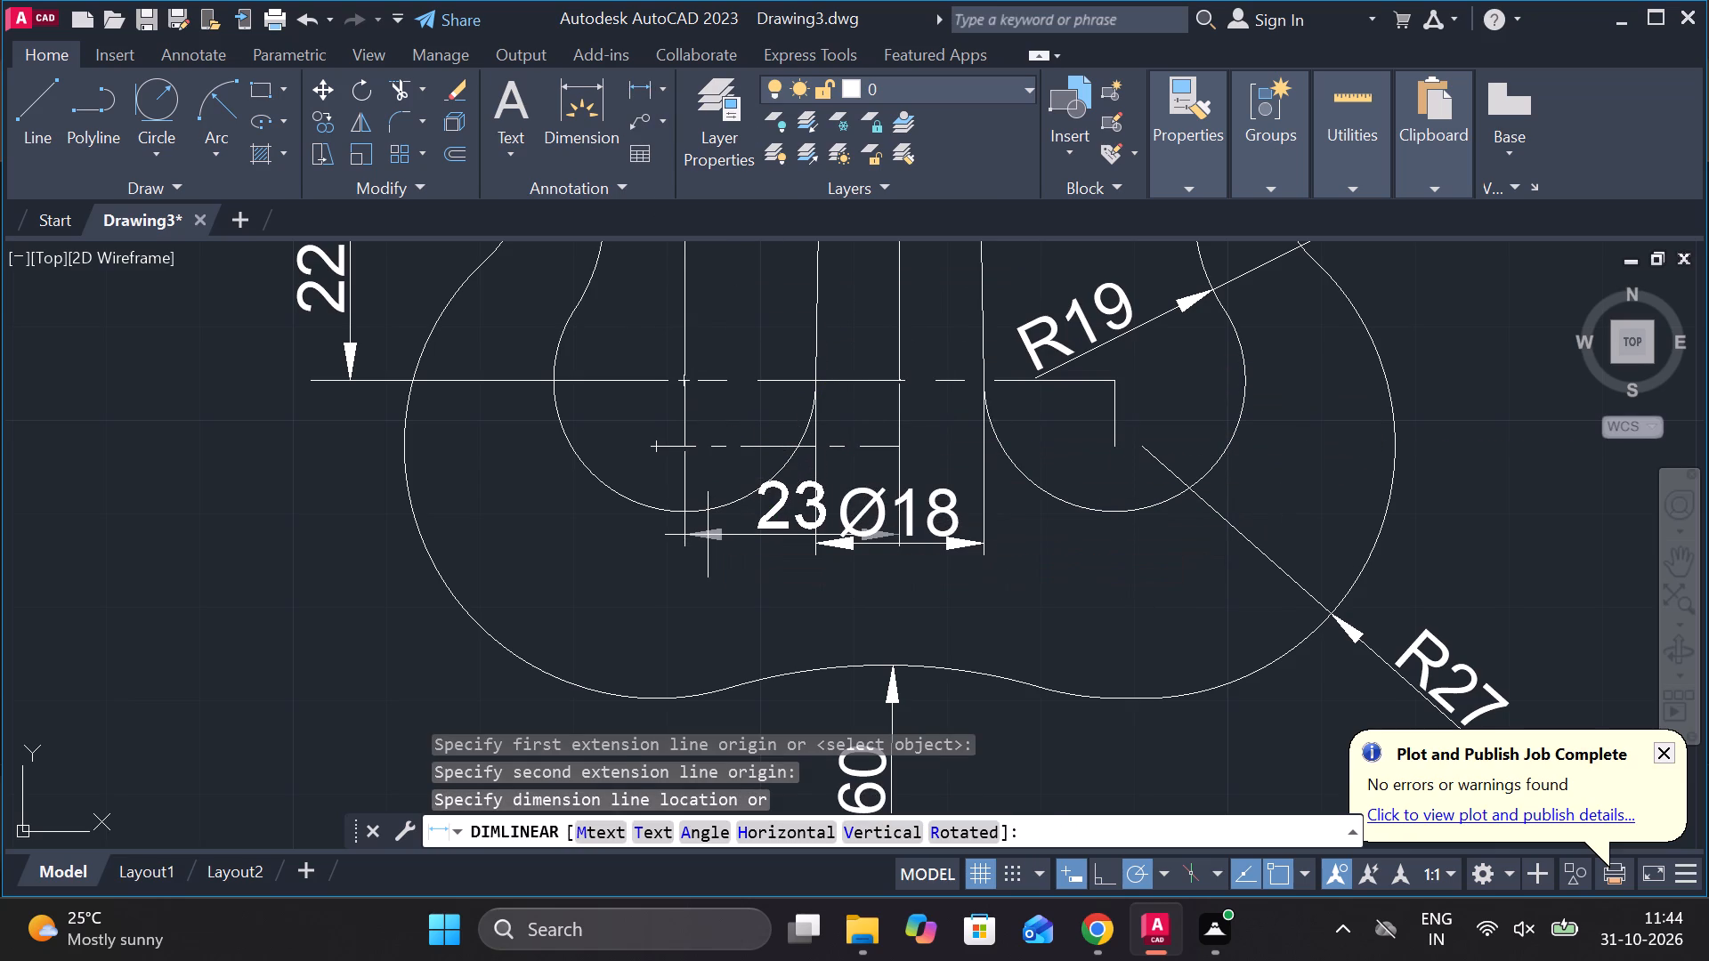
Add a horizontal linear dimension from the left hook's outer arc centre to the shank centreline, placed below the shank diameter dimension.
key(space)
click(661, 453)
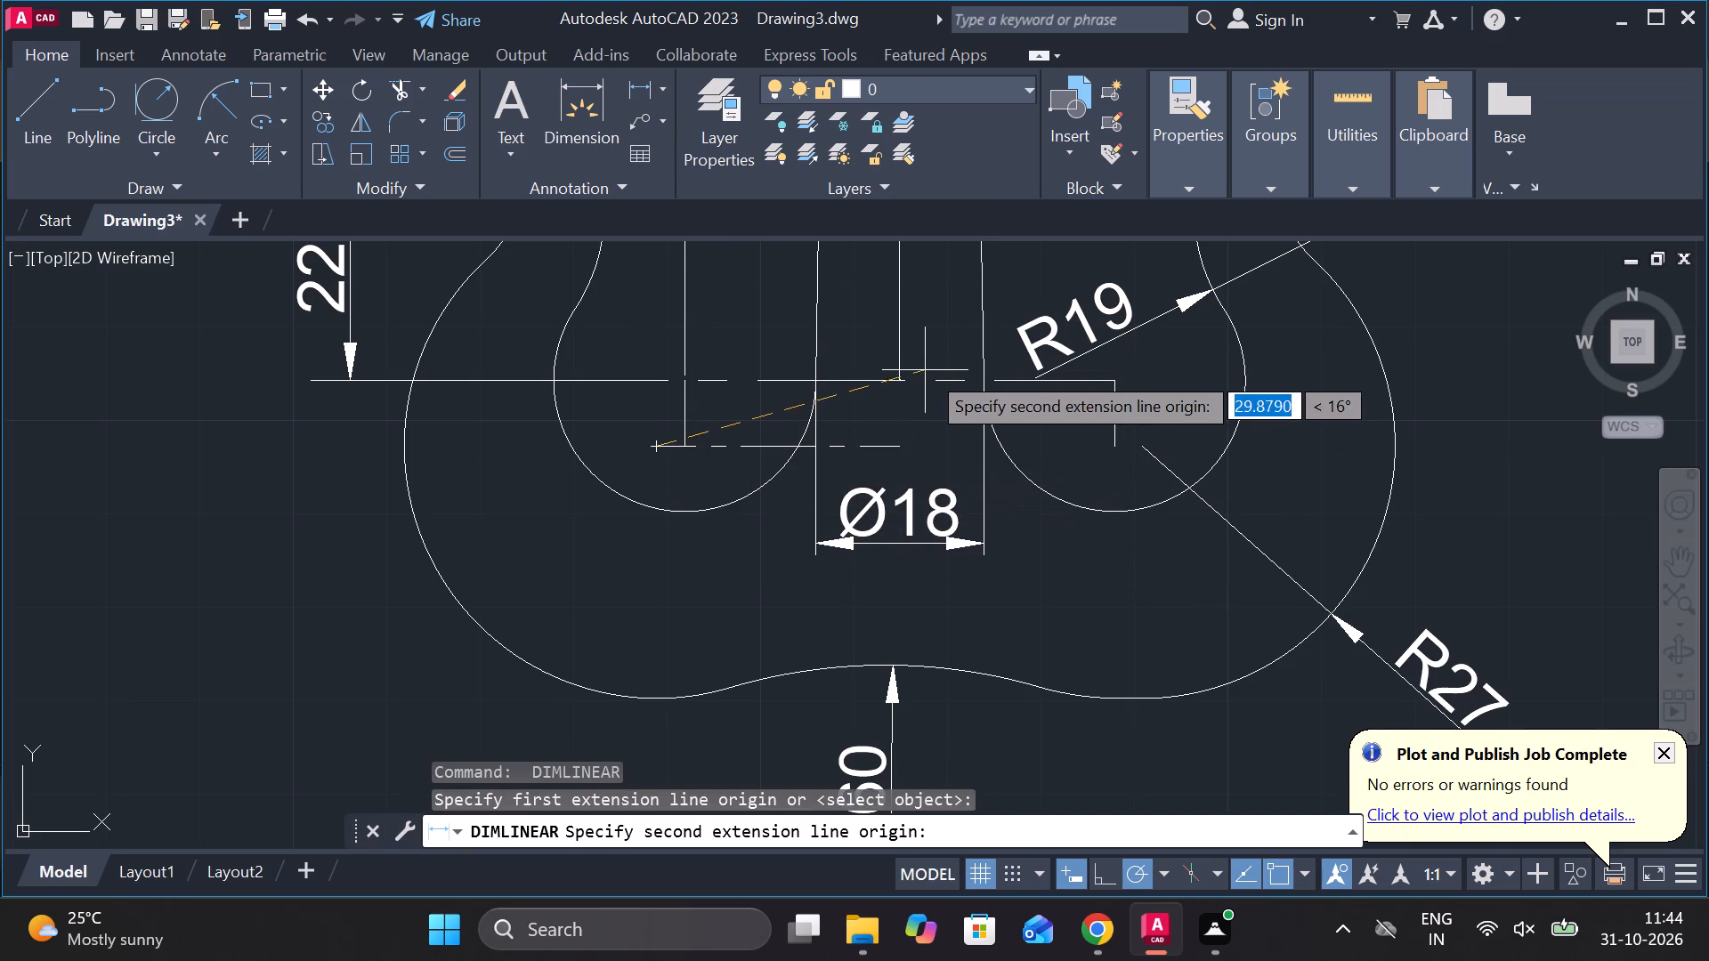
click(903, 378)
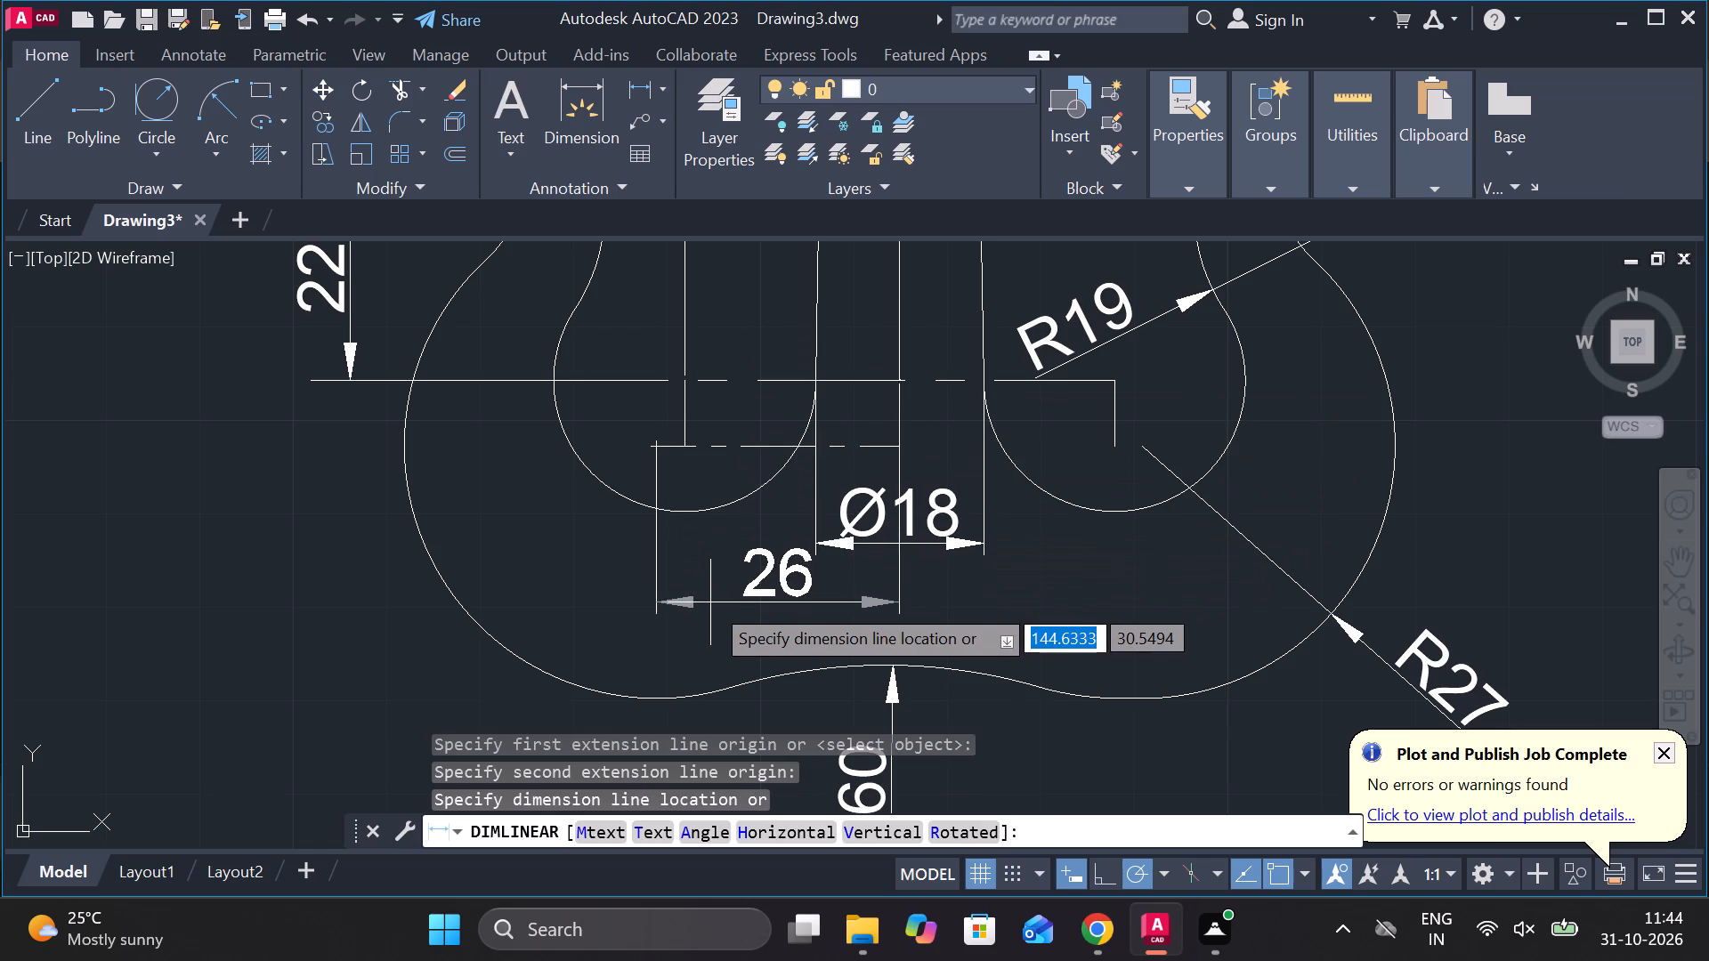
click(710, 602)
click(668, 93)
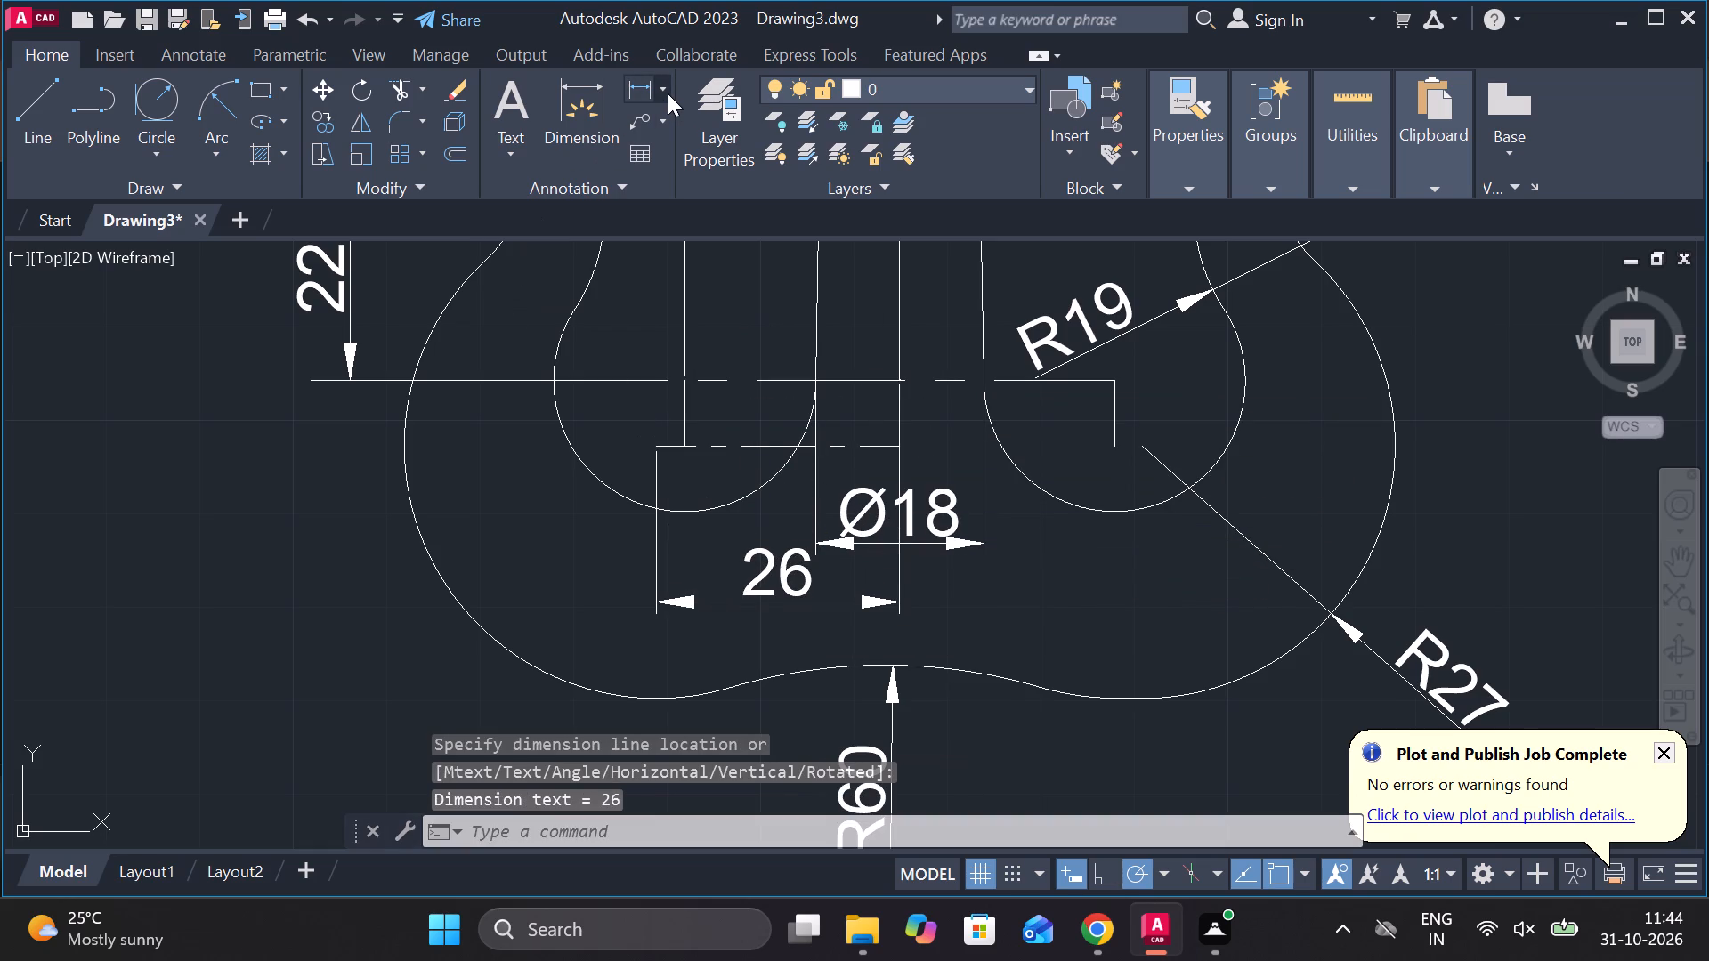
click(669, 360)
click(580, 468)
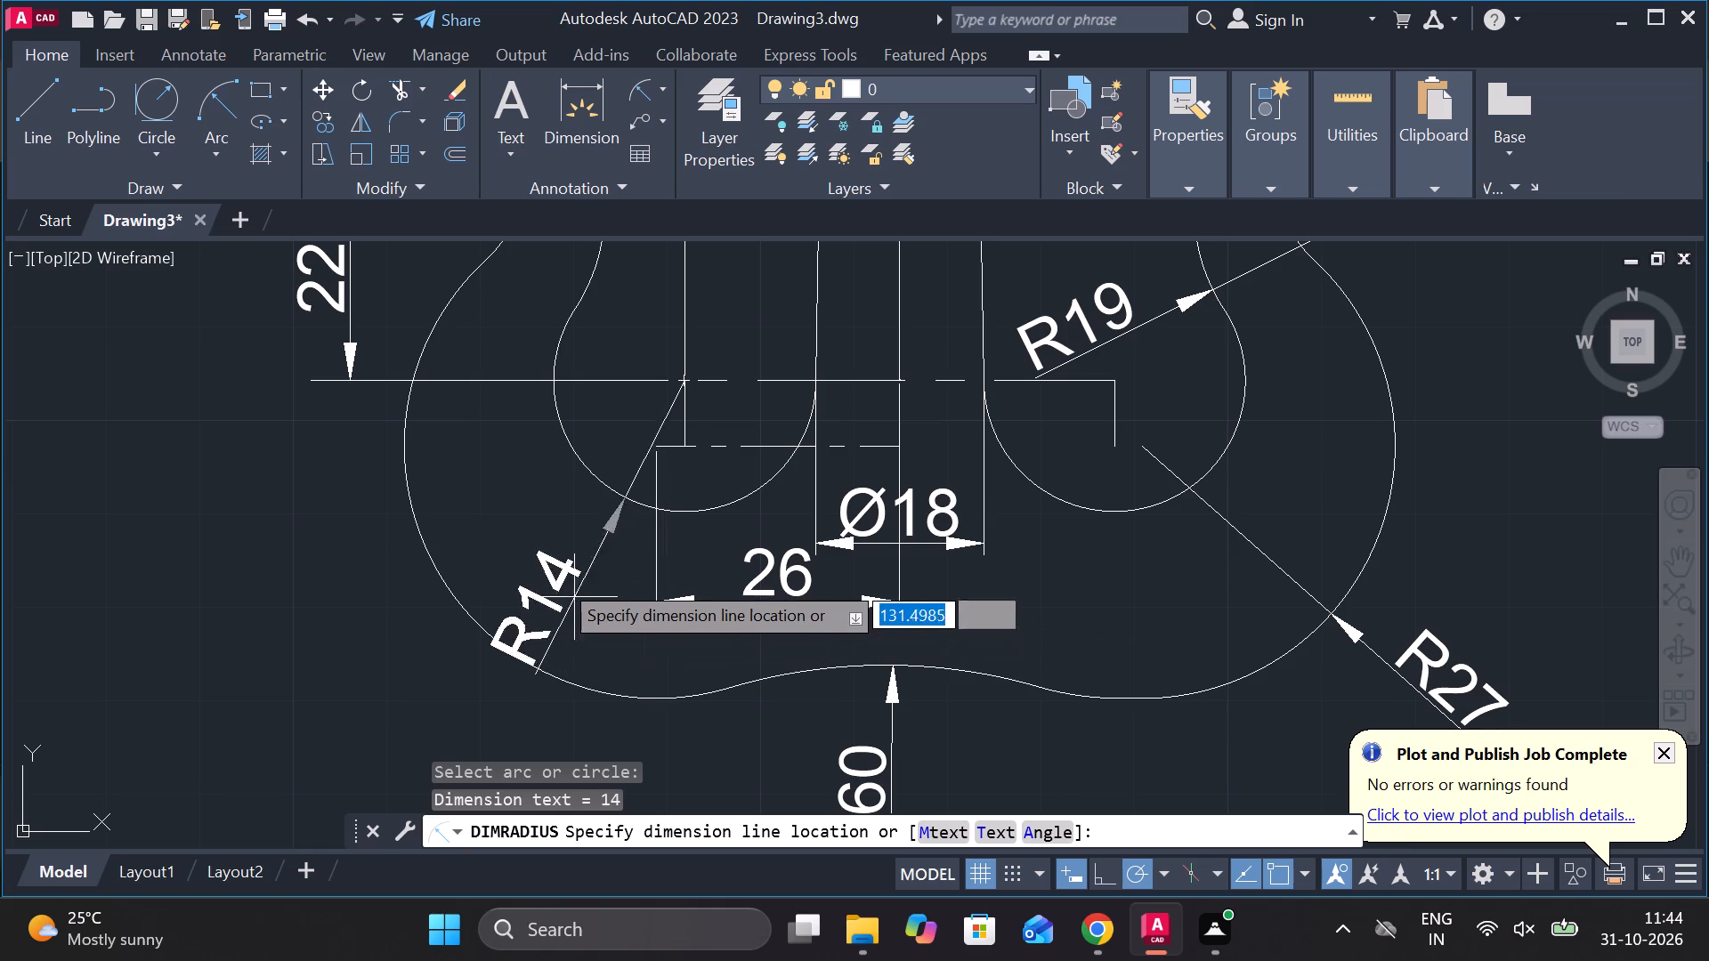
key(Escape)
Add a radius dimension to the left hook's large outer arc, with its text outside to the lower-left of the hook.
key(space)
click(487, 638)
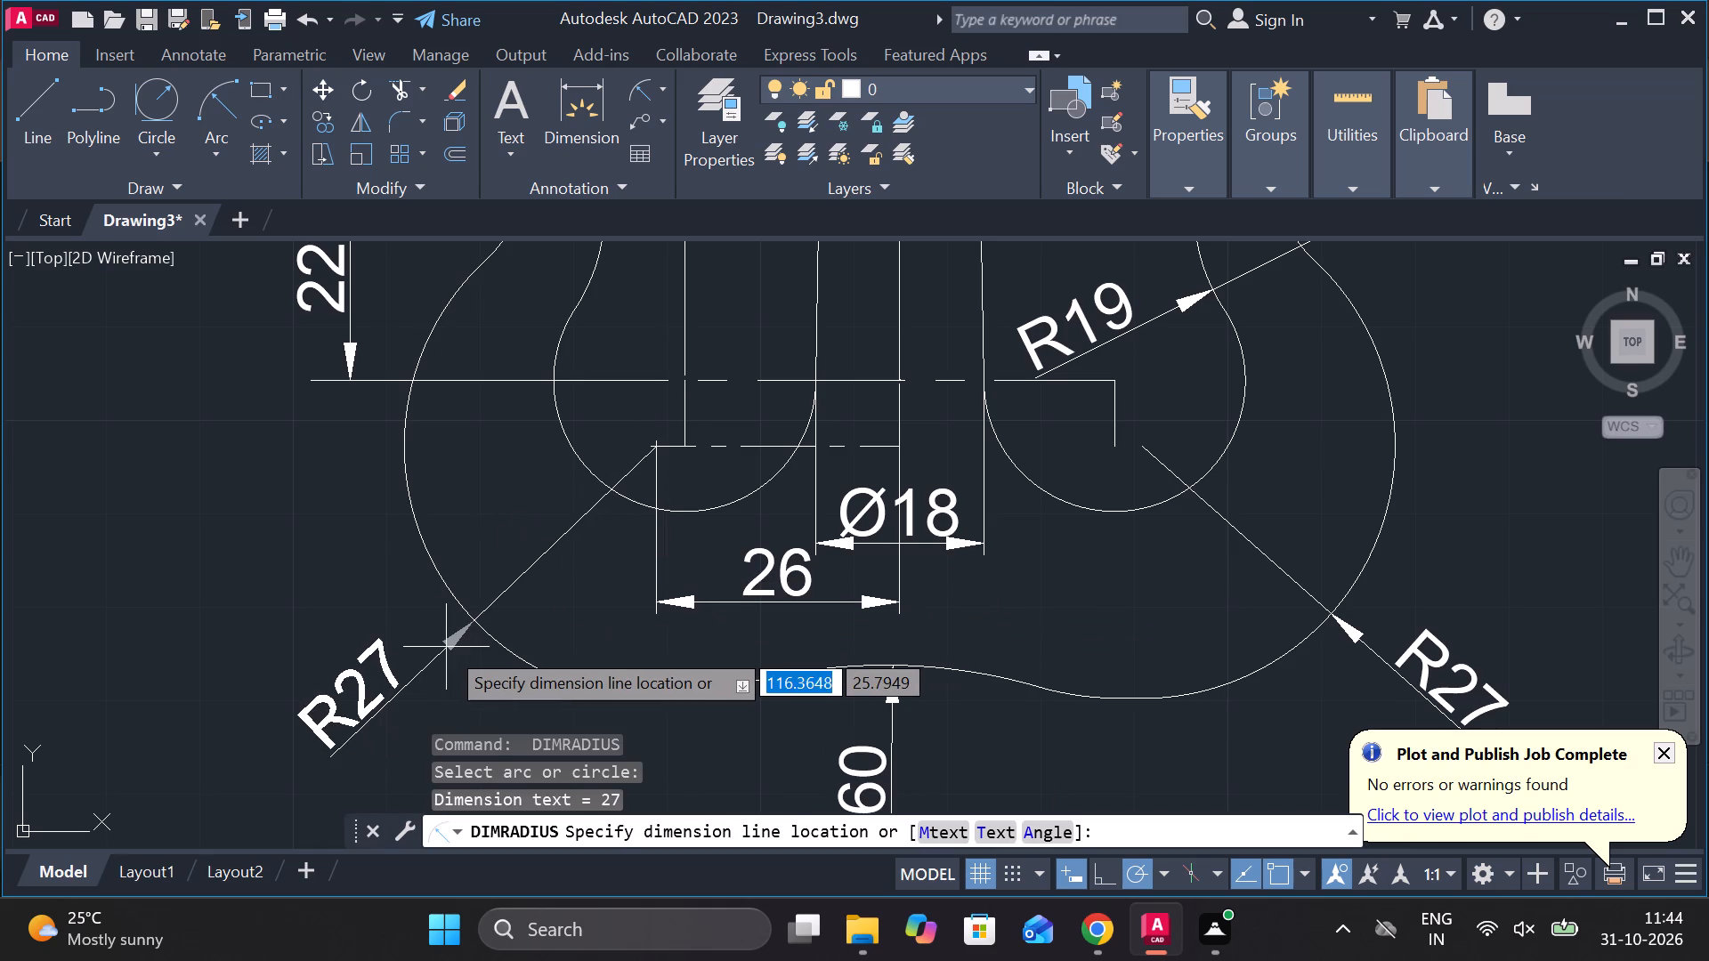
click(446, 647)
Add a vertical linear dimension over the short vertical centre line in the right hook's throat, placed just beyond that line.
scroll(834, 634, down, 1)
middle_drag(1143, 697, 1122, 699)
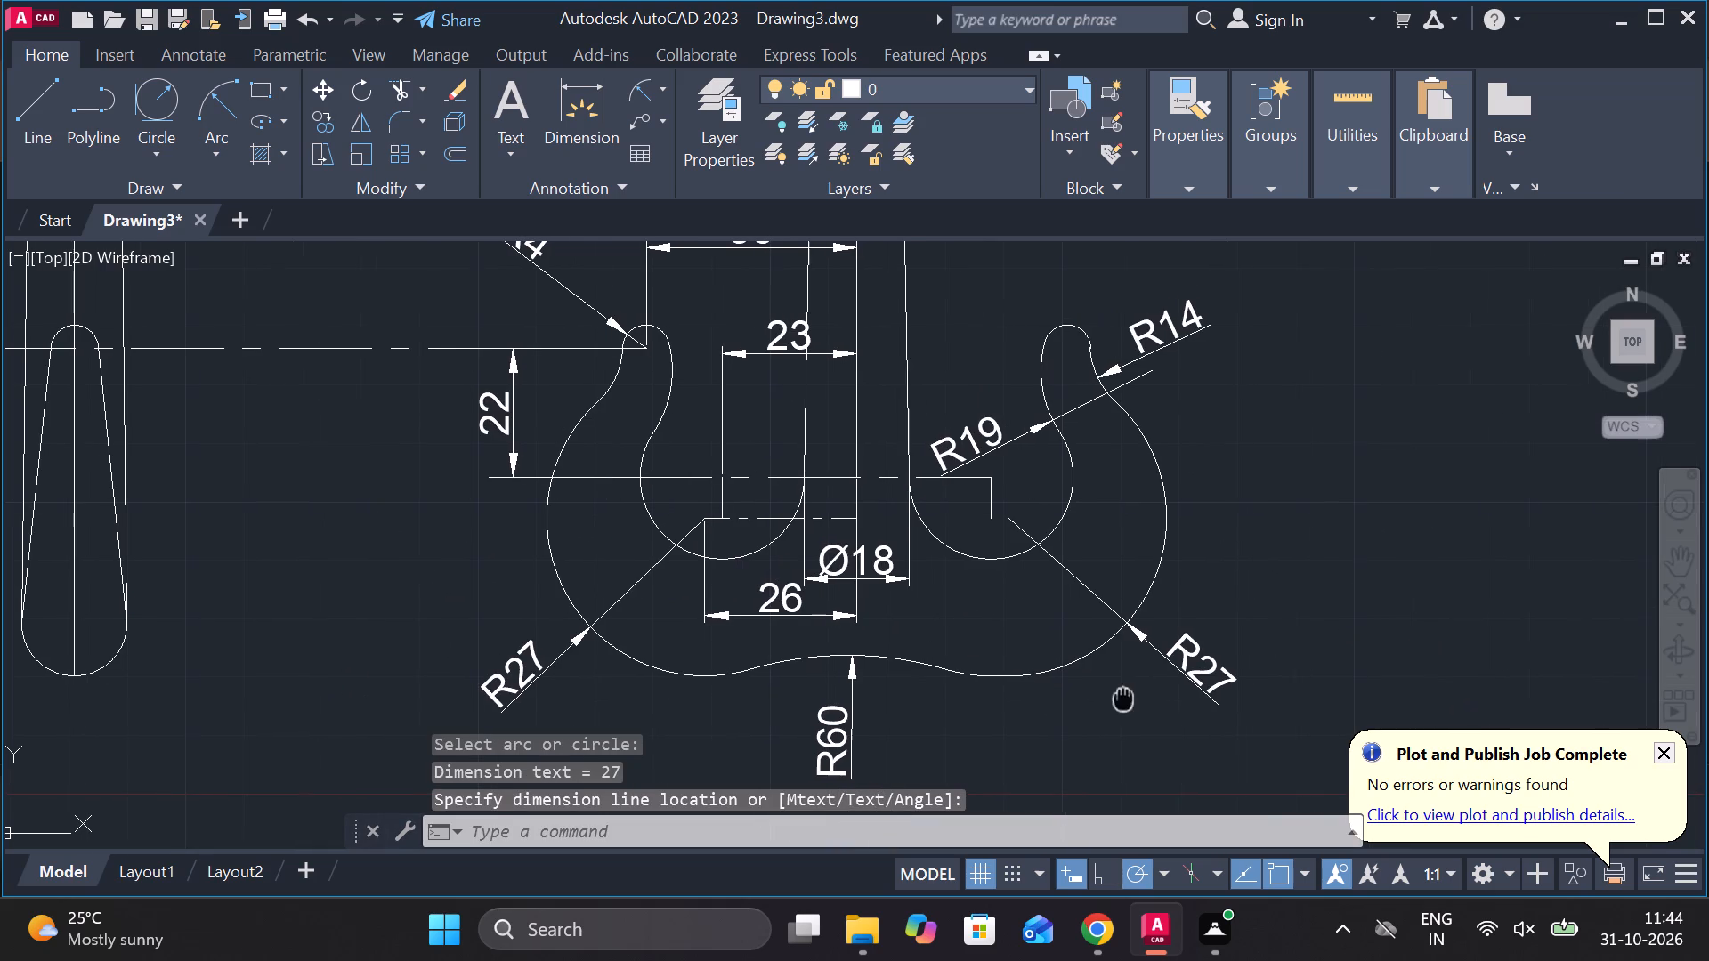
click(672, 87)
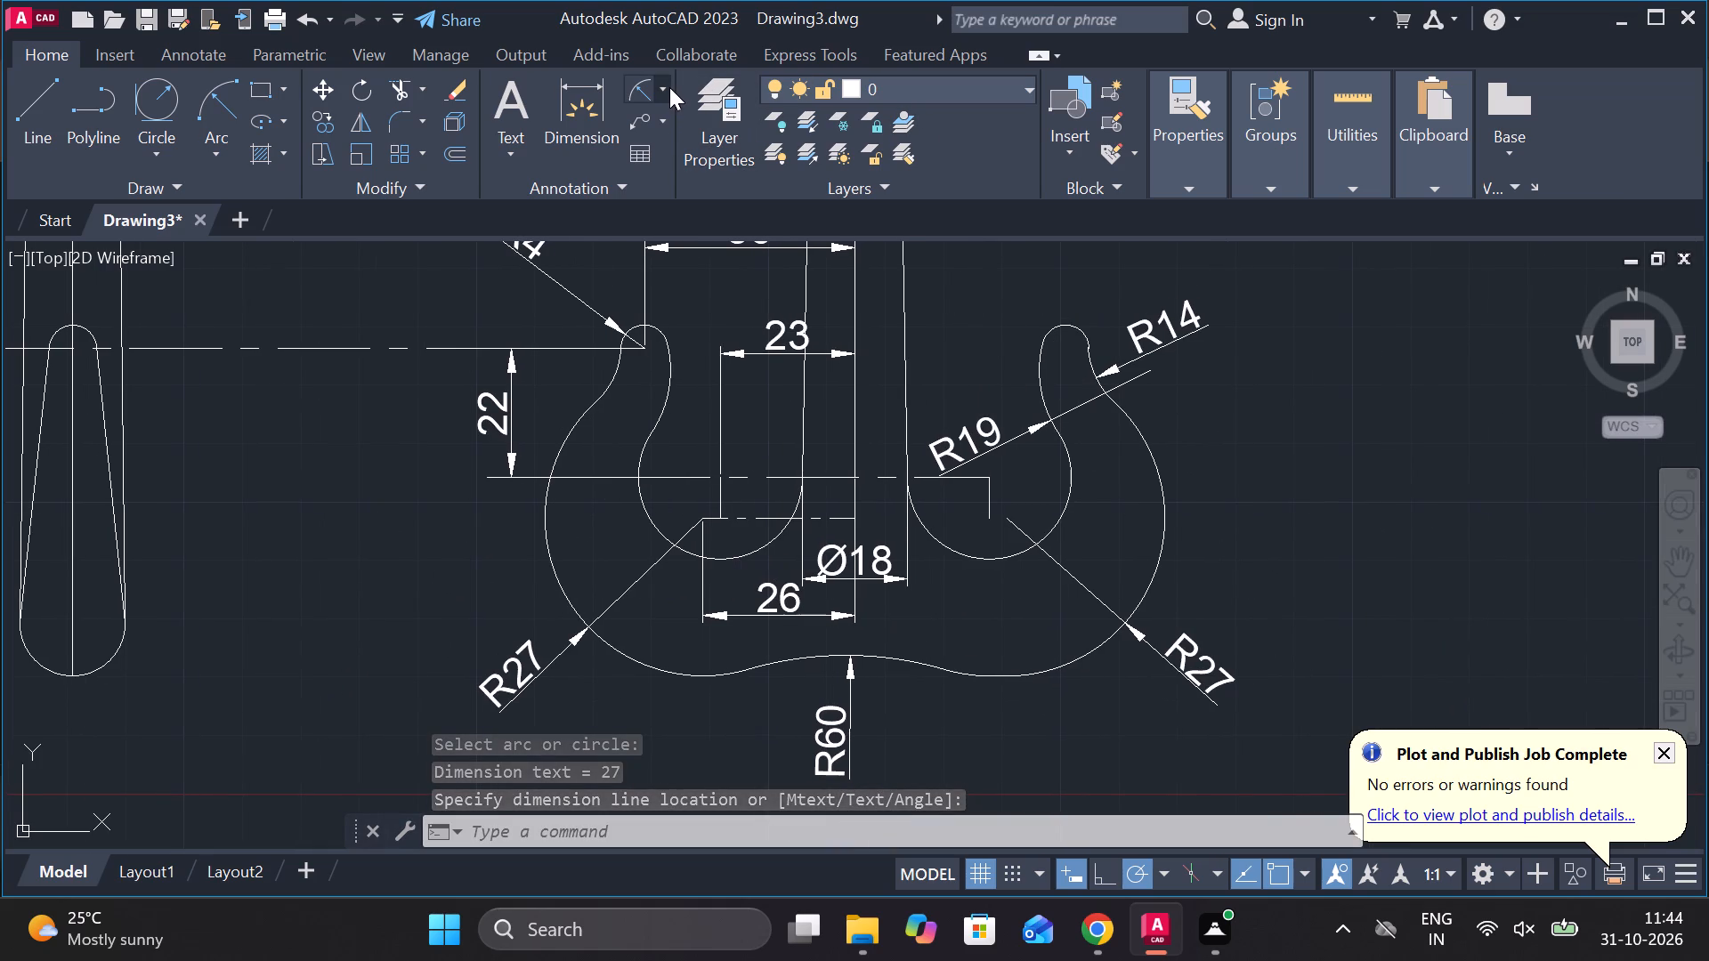
click(668, 95)
click(681, 133)
scroll(973, 516, up, 2)
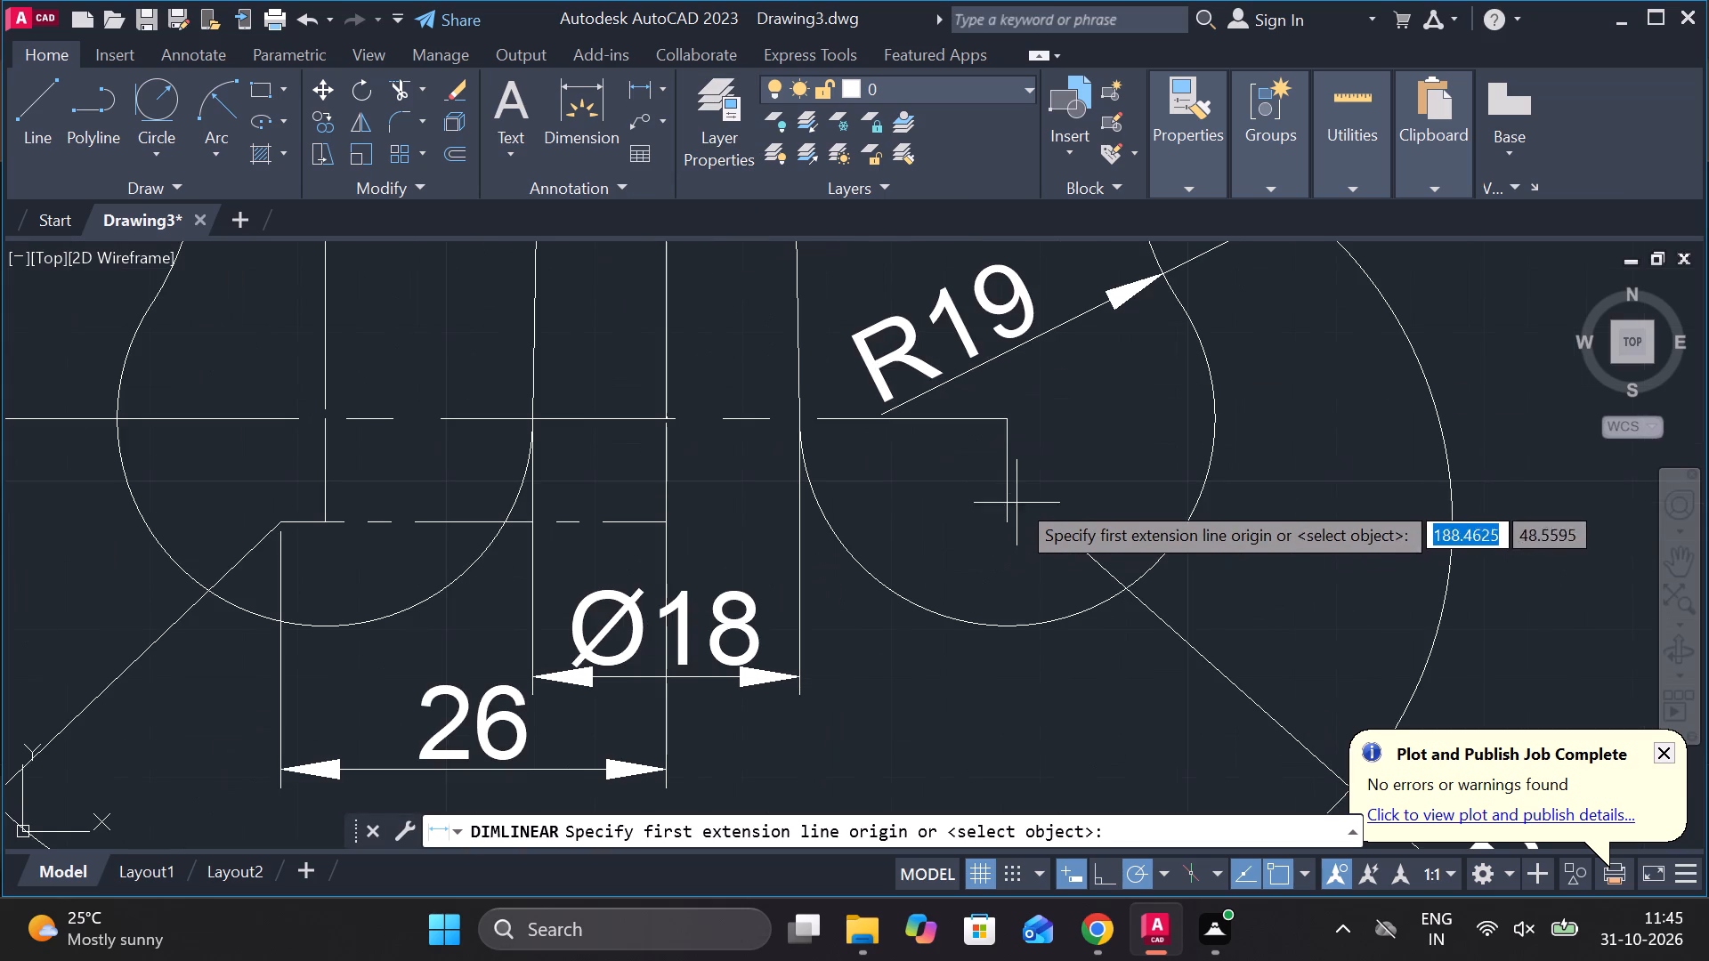
click(1016, 428)
click(1016, 523)
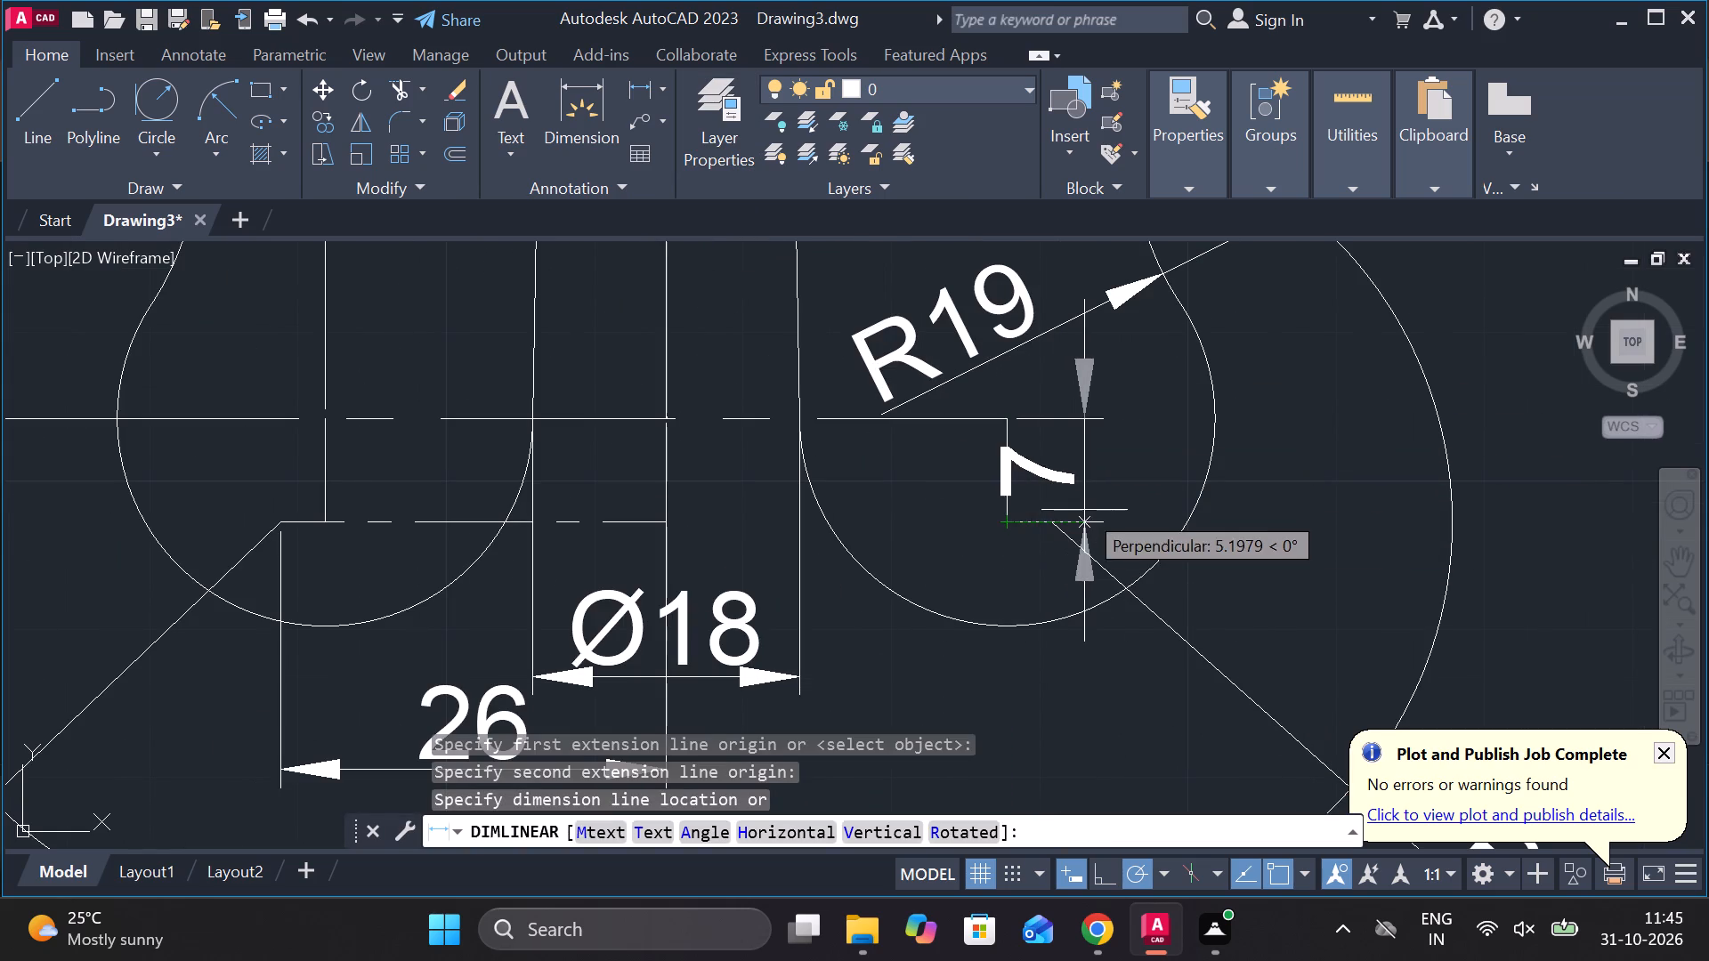
click(1084, 510)
Add a horizontal linear dimension across the shank's upper end just below the eye, placed between the shank edges.
scroll(1178, 508, down, 2)
middle_drag(953, 447, 983, 815)
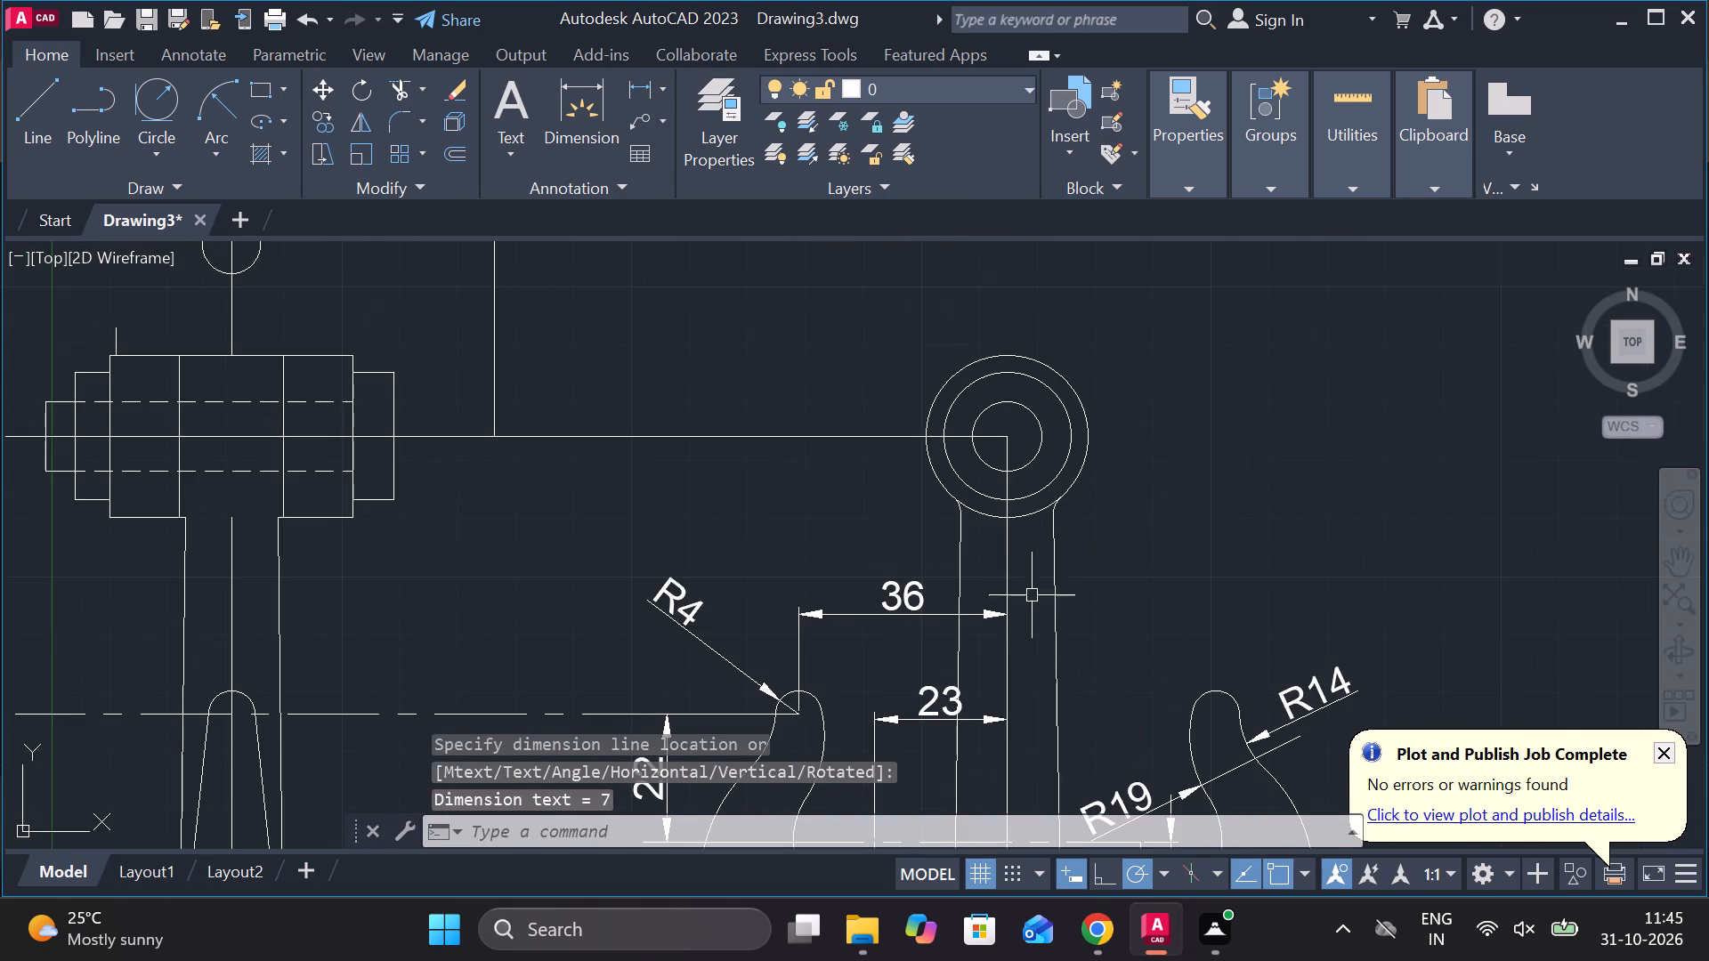
middle_drag(1026, 579, 980, 466)
key(space)
scroll(933, 435, up, 2)
click(889, 478)
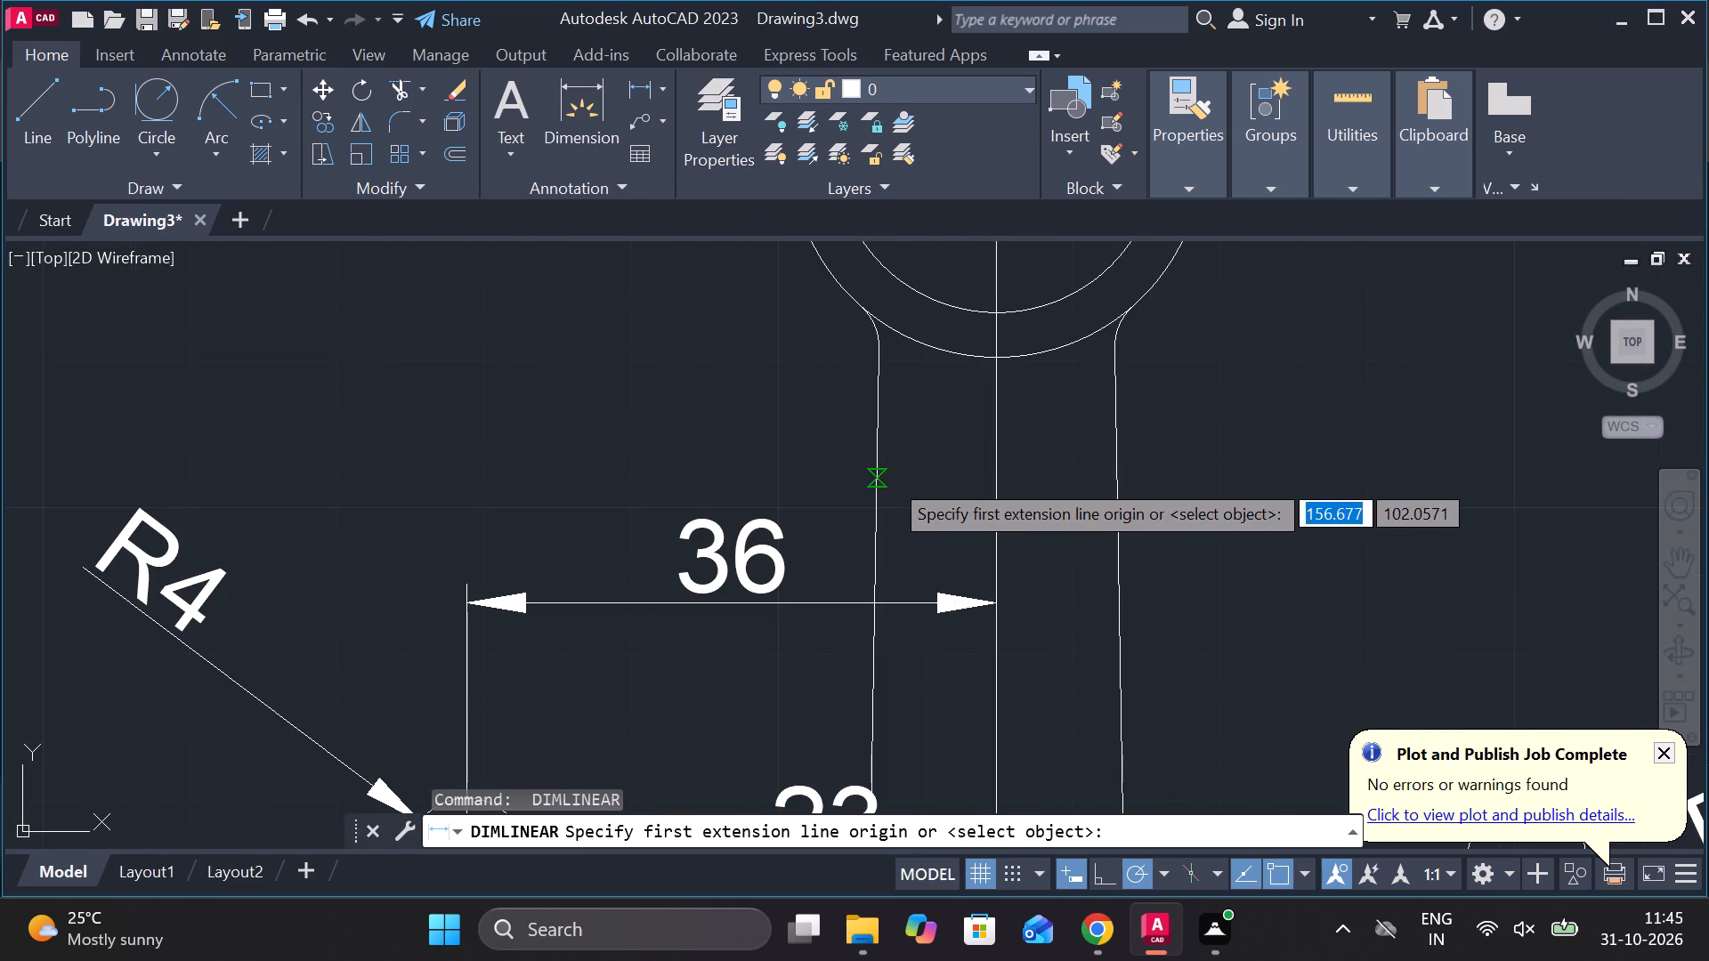
click(1119, 473)
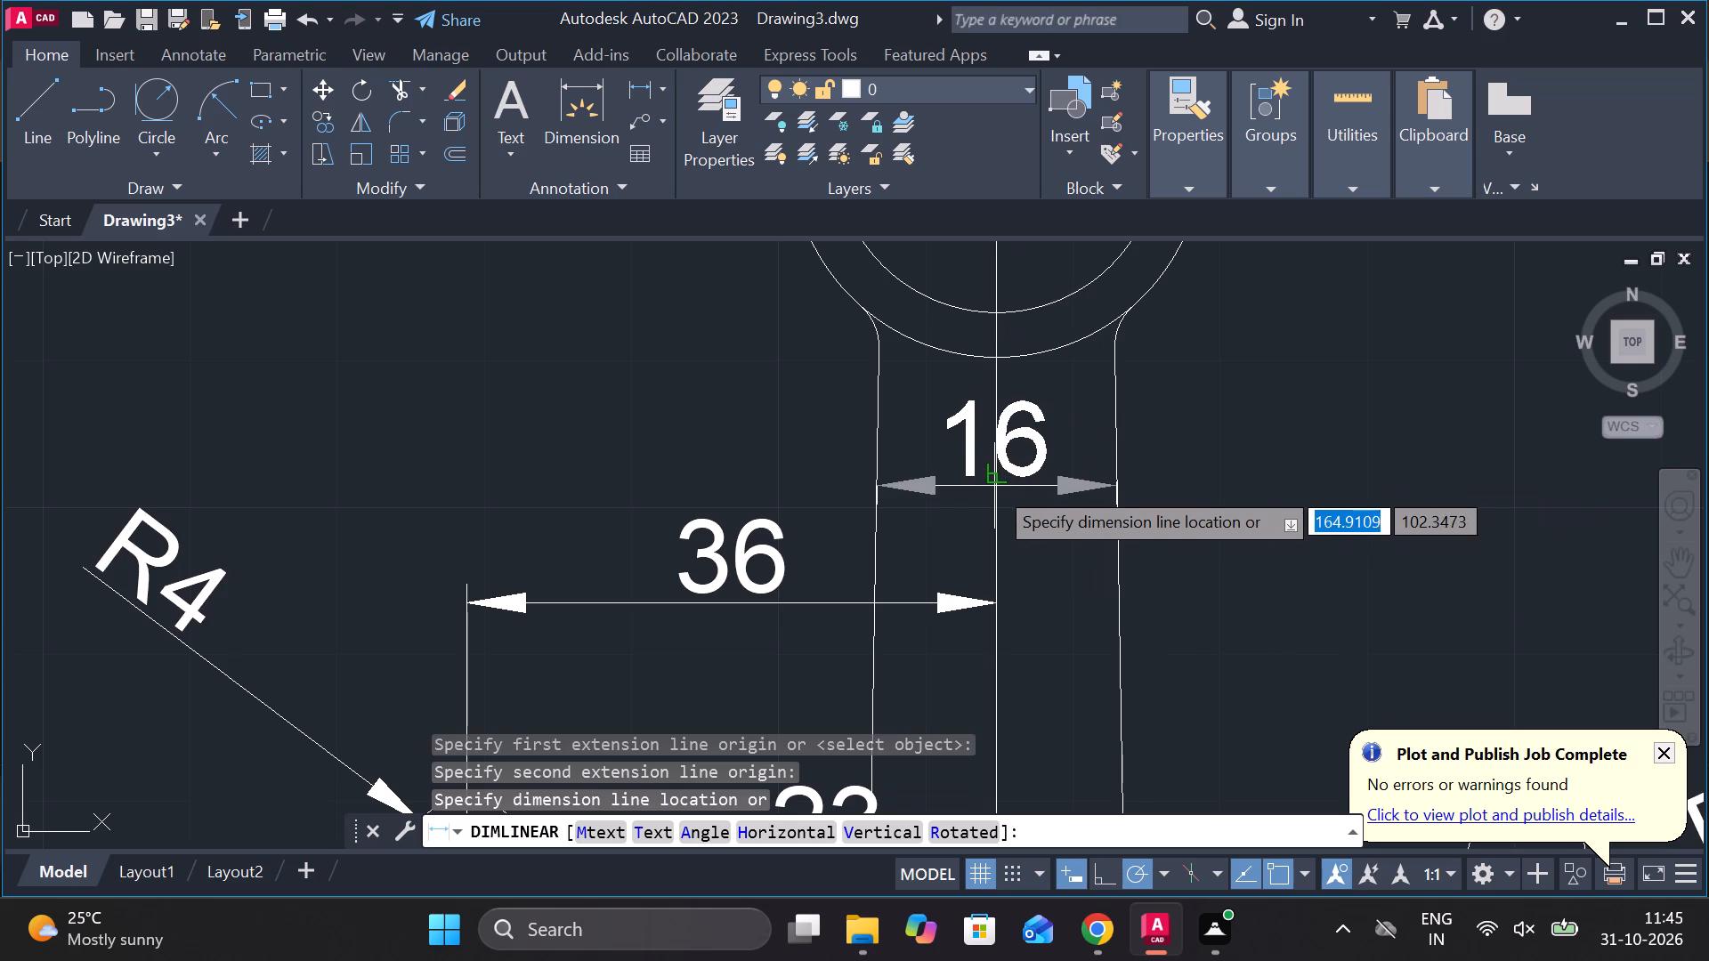
click(994, 497)
Add a diameter symbol before the 16 dimension text at the shank's upper end.
double_click(1016, 453)
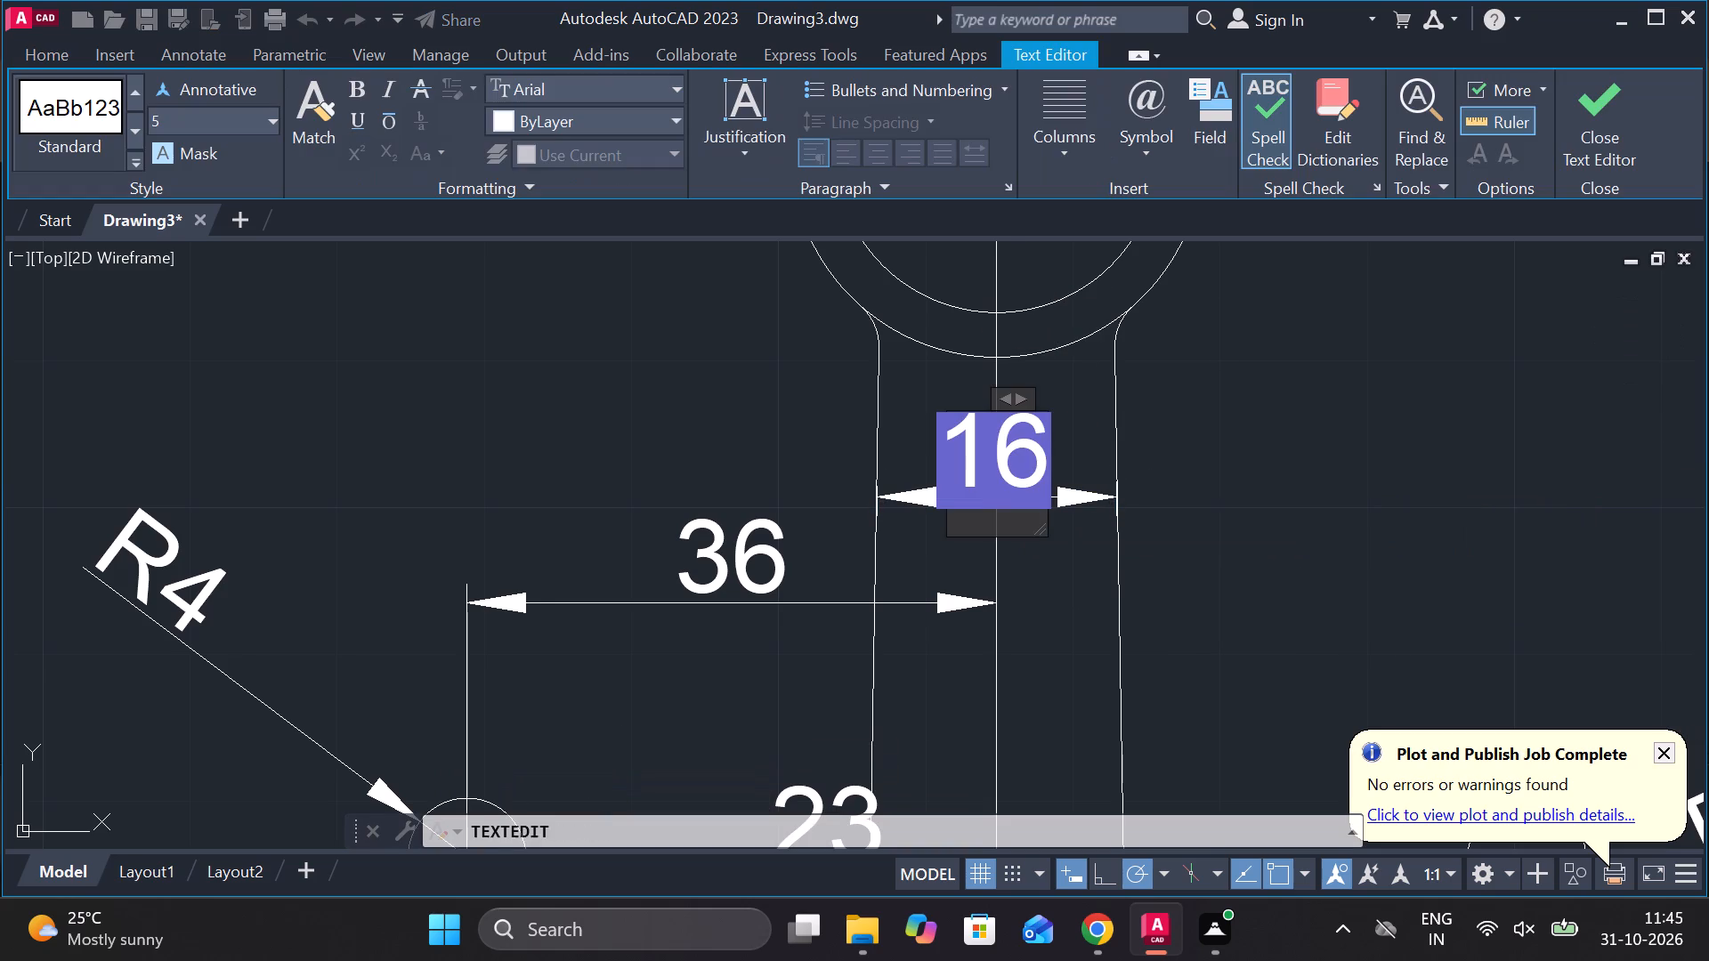
click(1152, 162)
click(1199, 249)
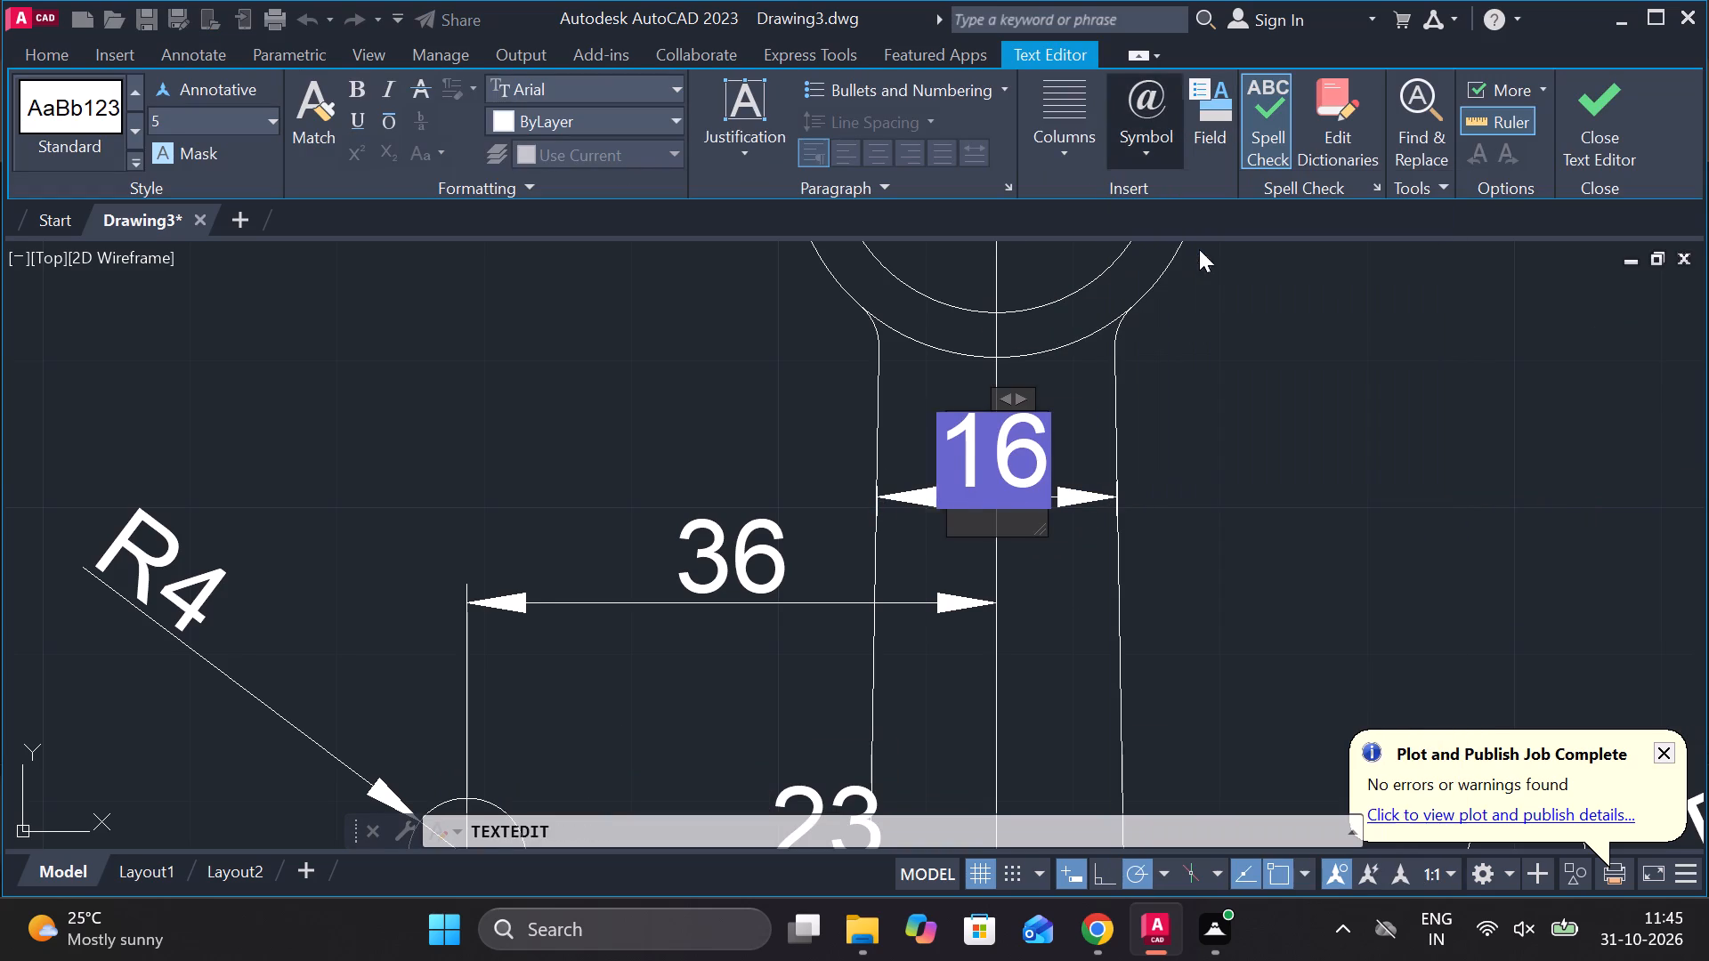
click(1592, 154)
middle_drag(1339, 416, 1316, 491)
scroll(1316, 490, down, 2)
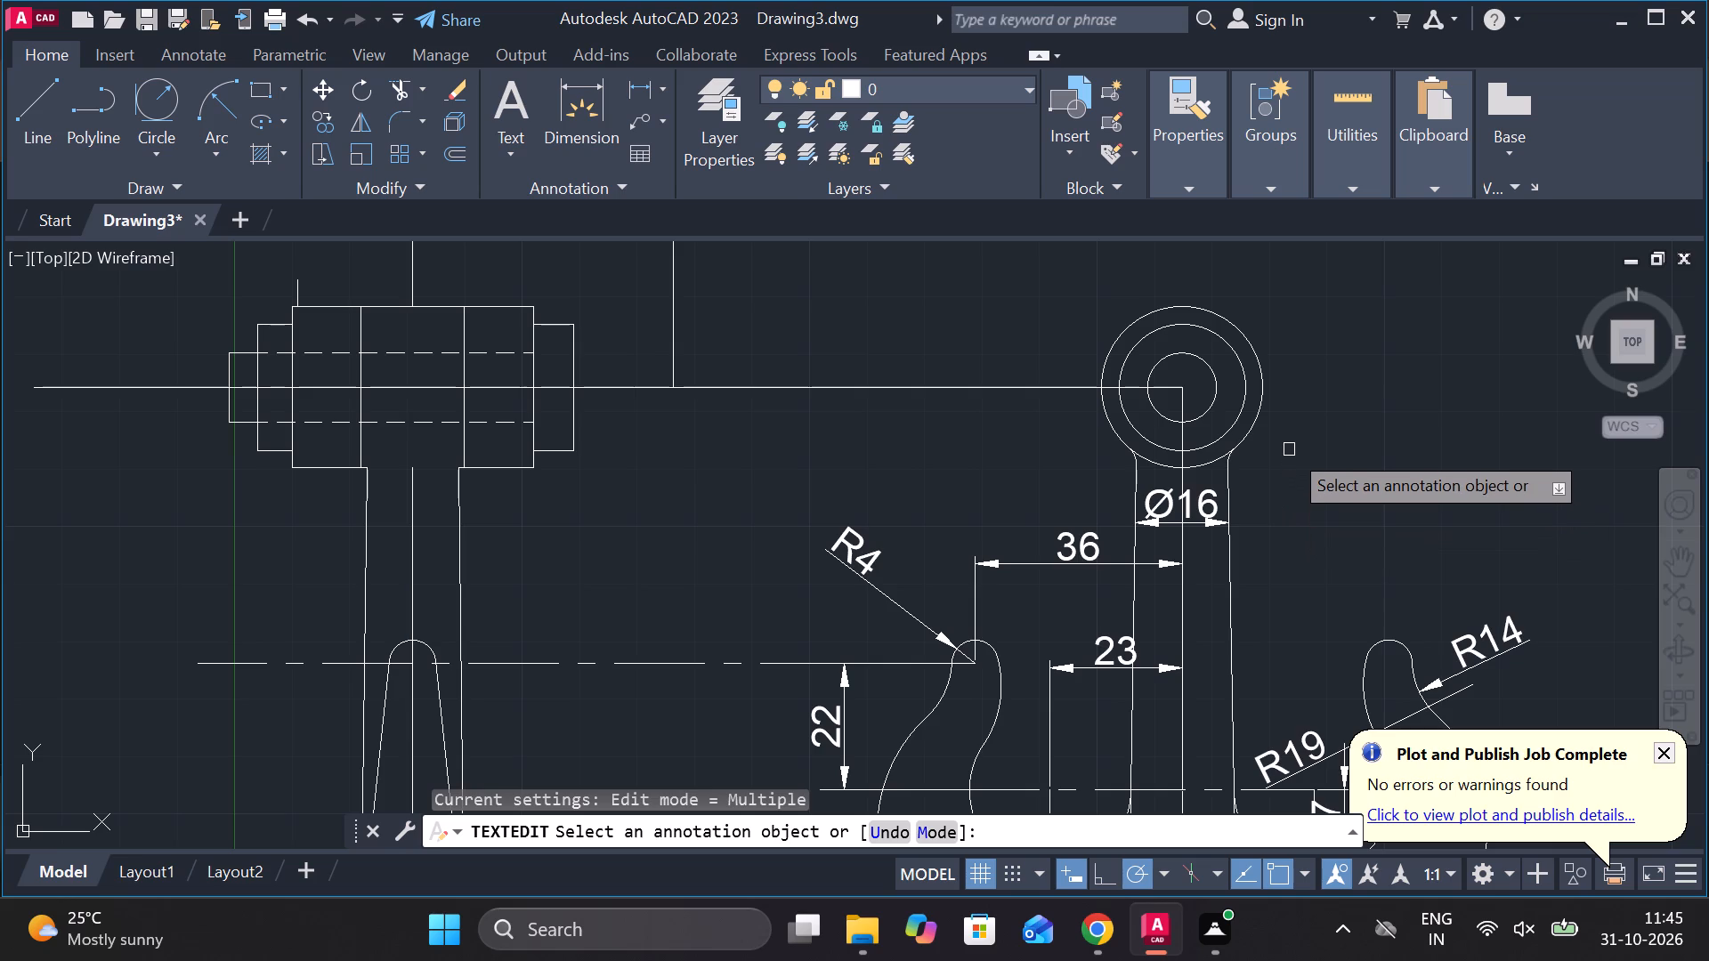
middle_drag(1284, 545, 1240, 545)
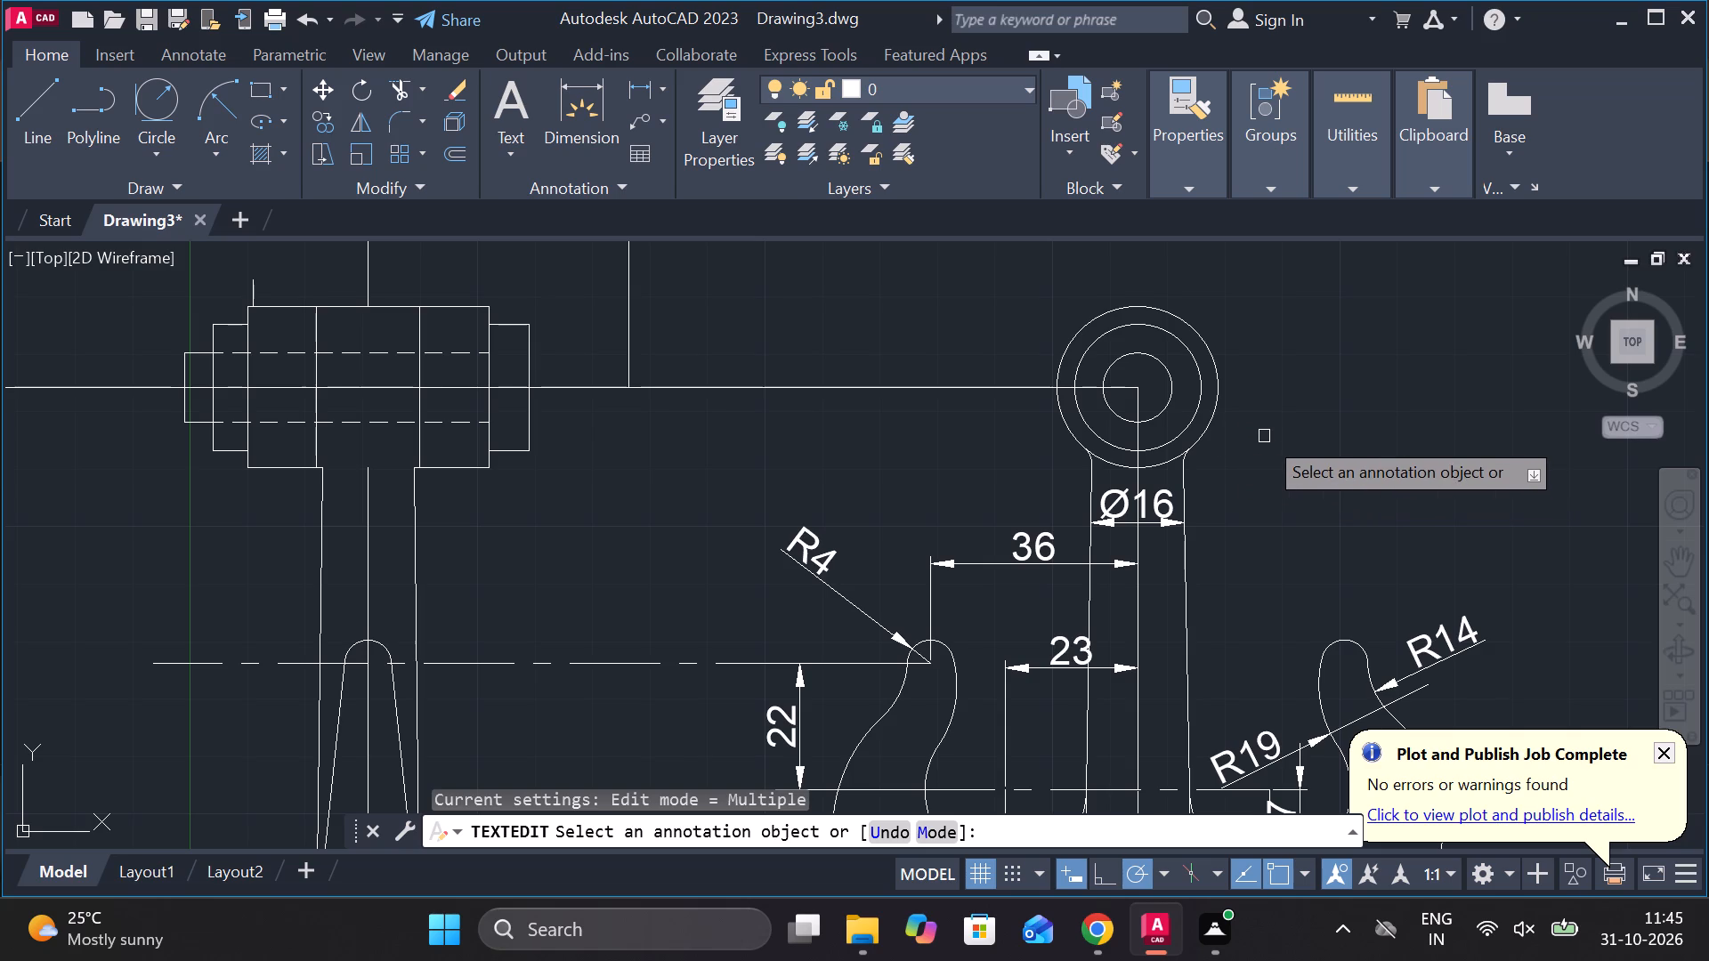
scroll(1277, 441, down, 1)
middle_drag(1233, 443, 1225, 443)
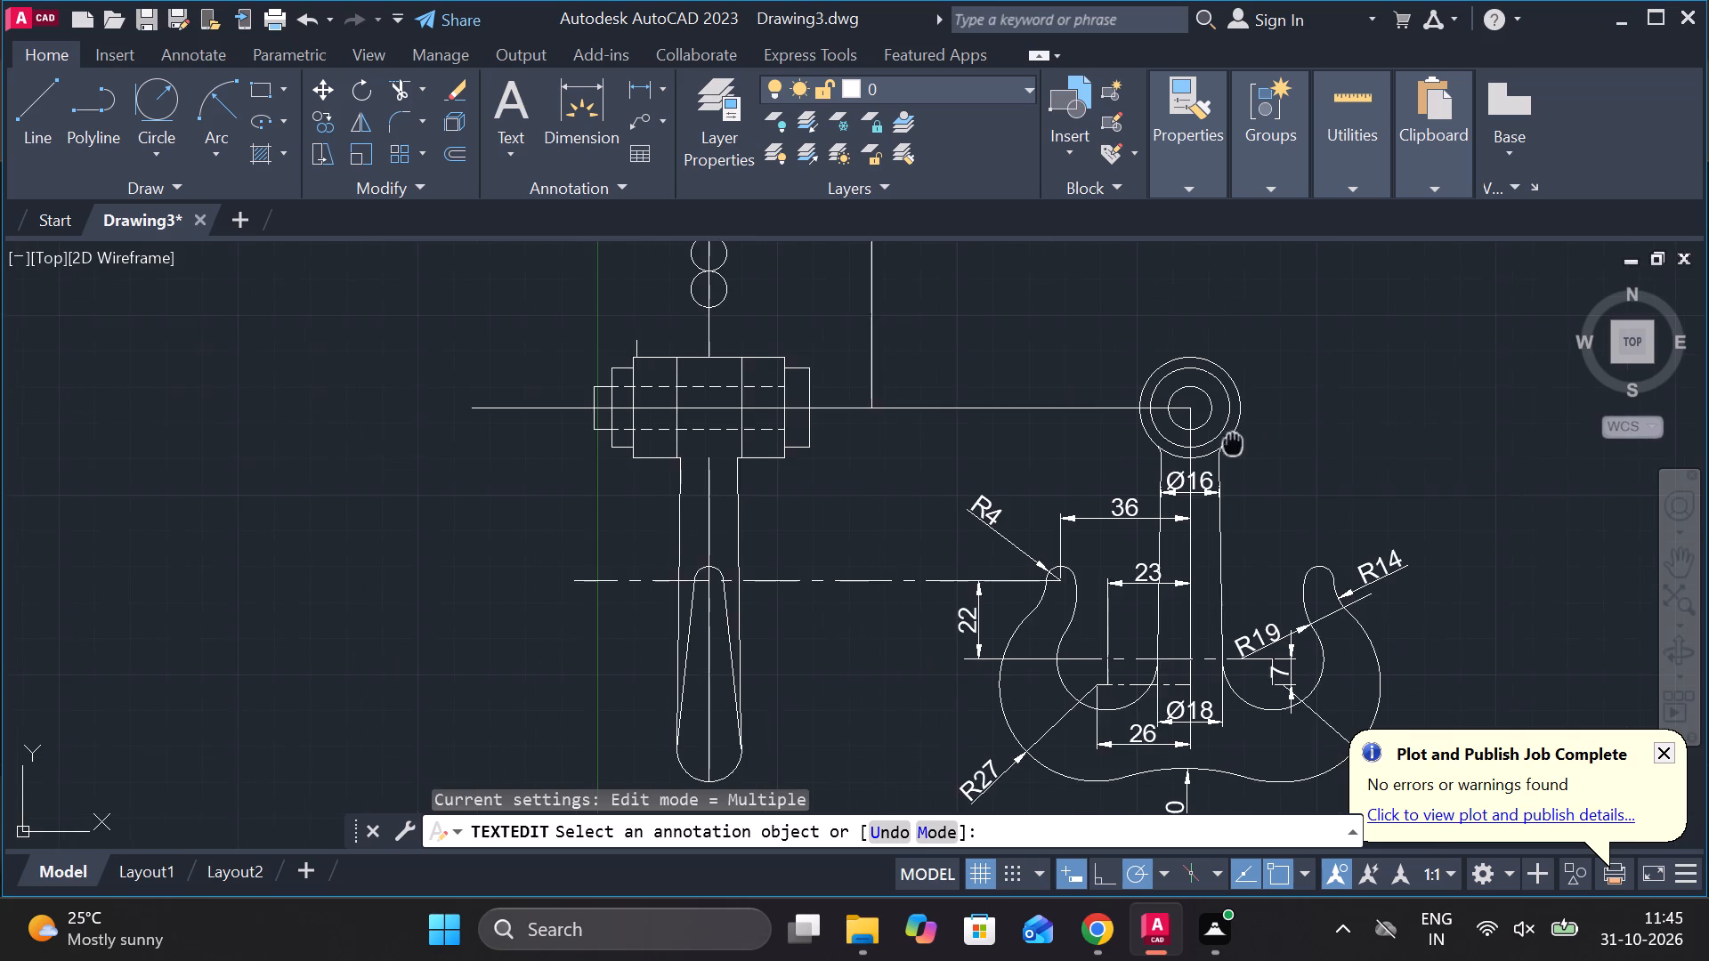
middle_drag(1225, 443, 1083, 450)
middle_drag(1150, 457, 985, 469)
key(Escape)
Draw a closed rectangle 28 wide by 44 high with lines, in the empty area beside the hook's eye.
key(l)
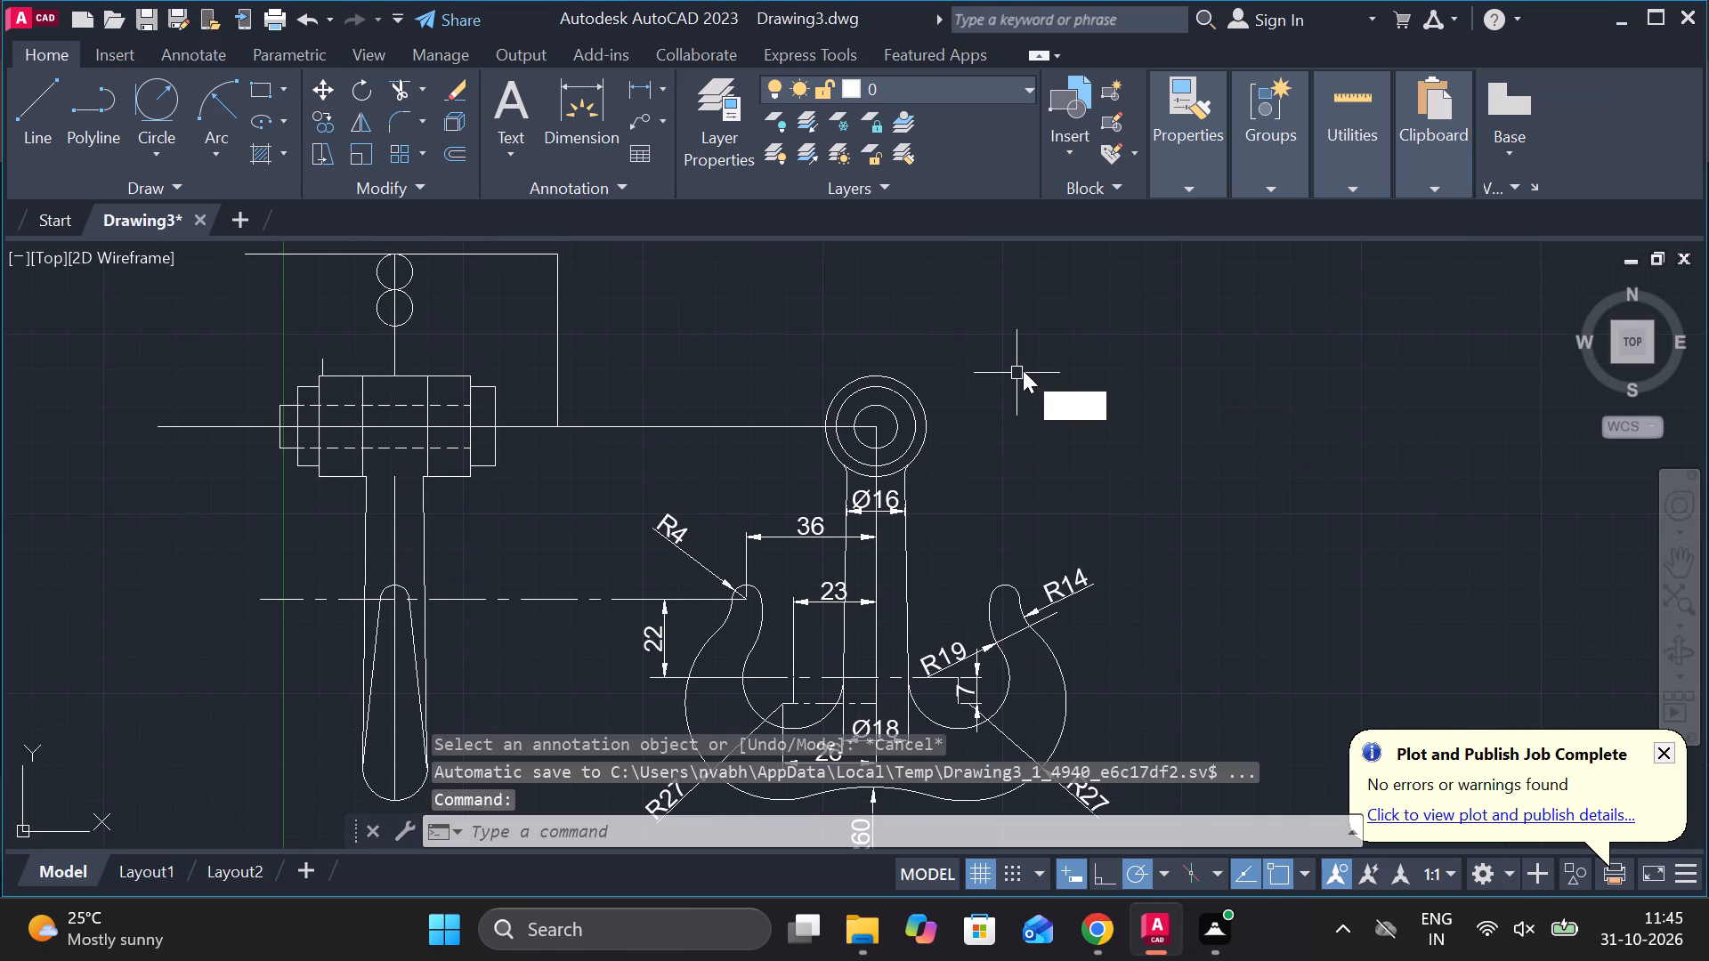
key(Return)
click(1025, 331)
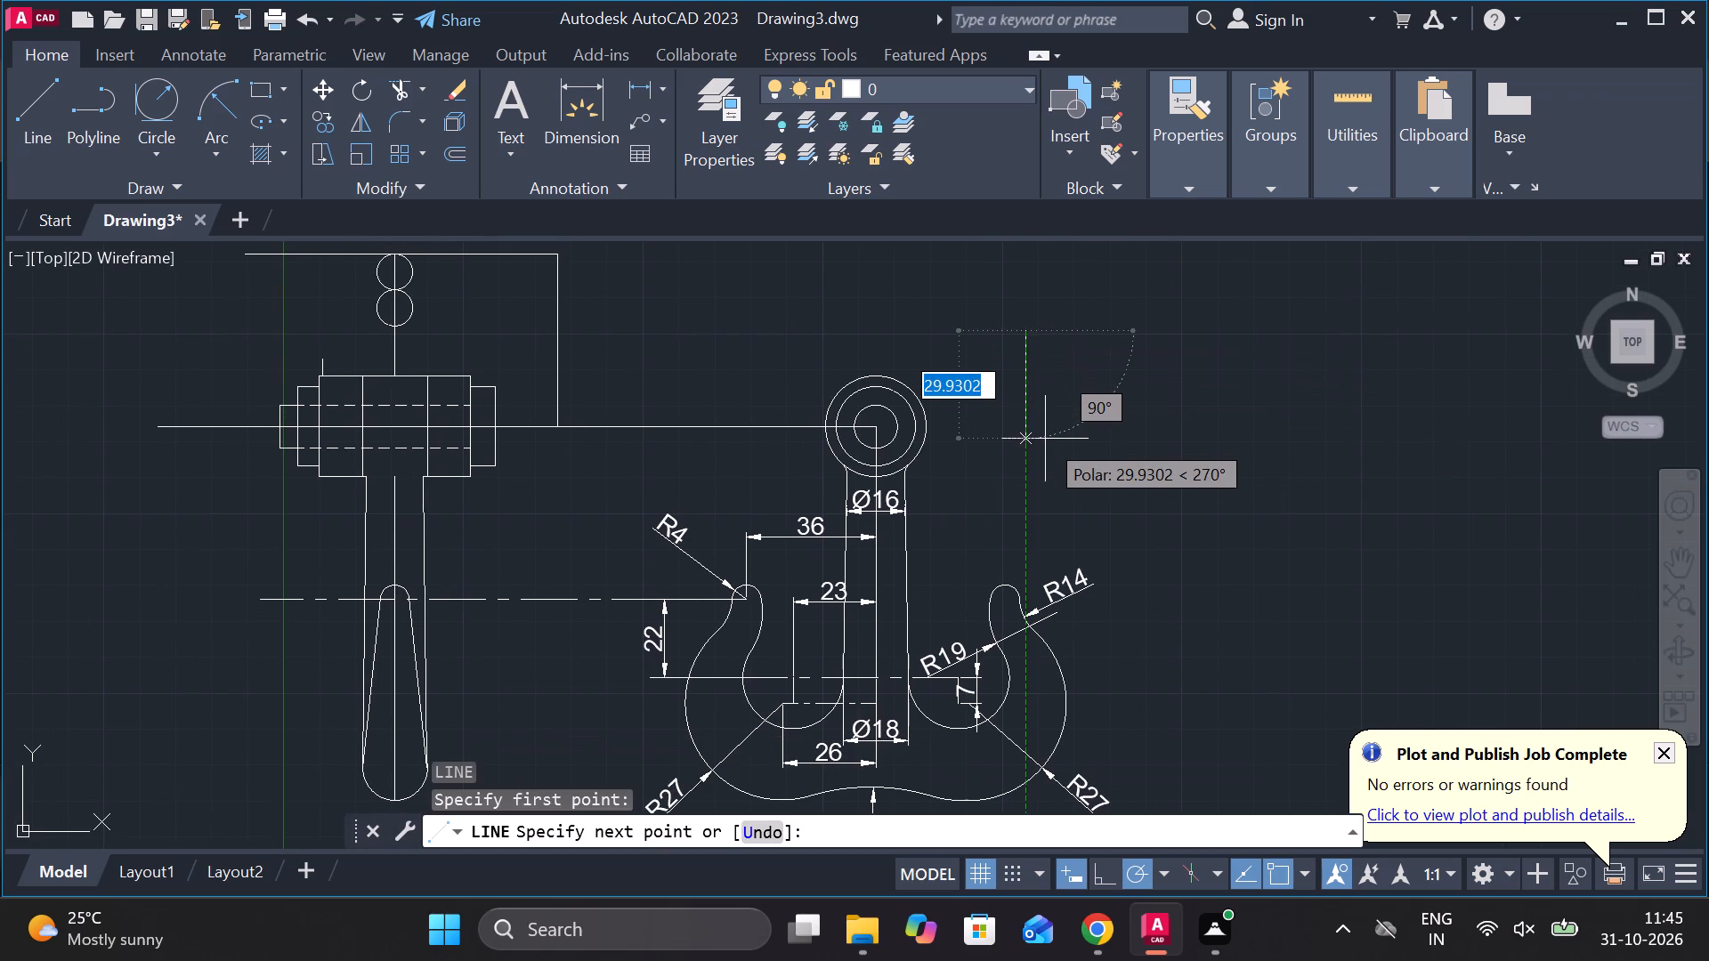
scroll(1045, 439, up, 1)
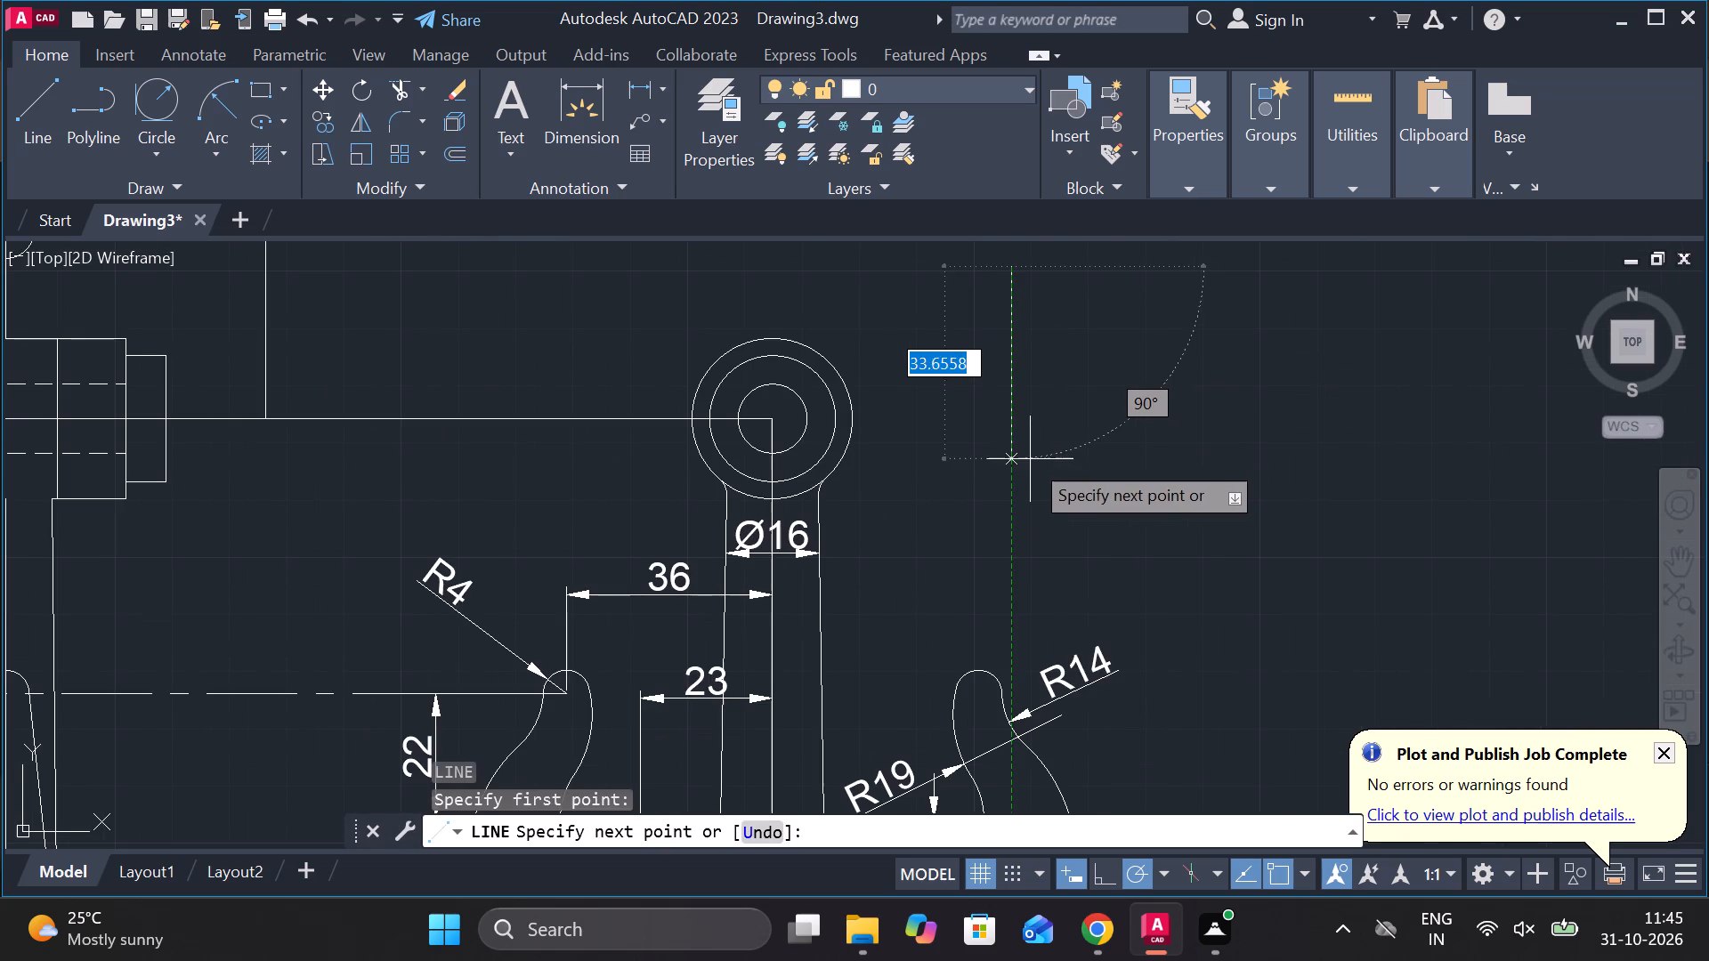
text(44)
key(space)
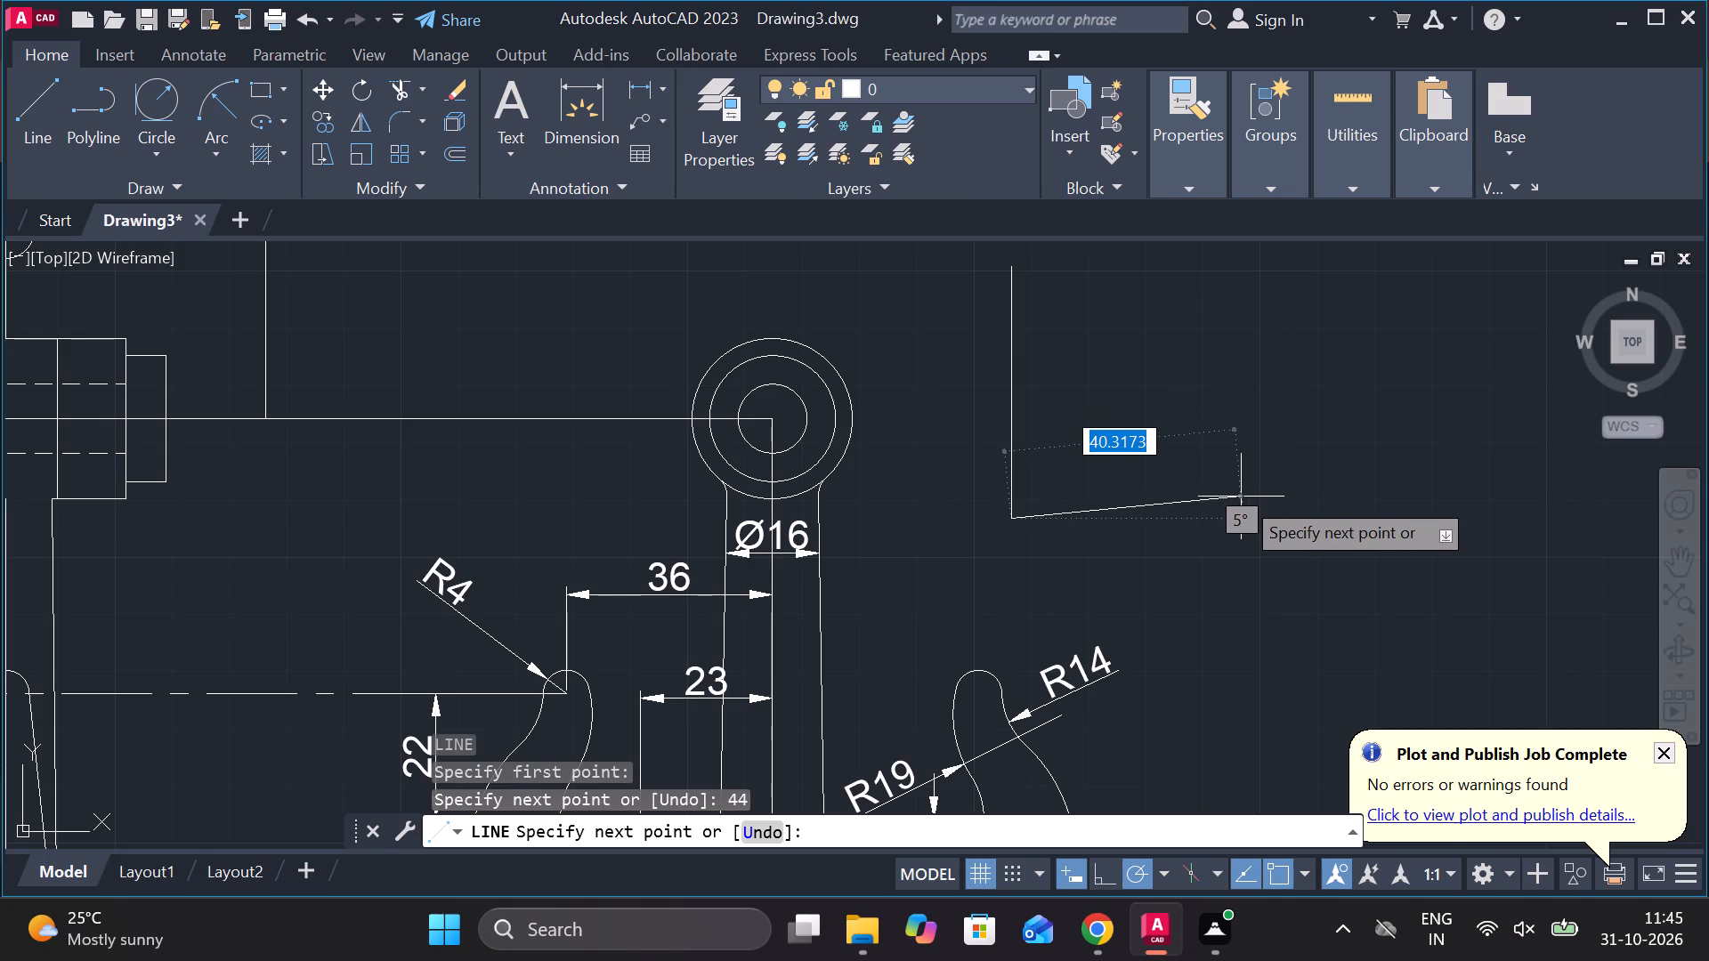
key(2)
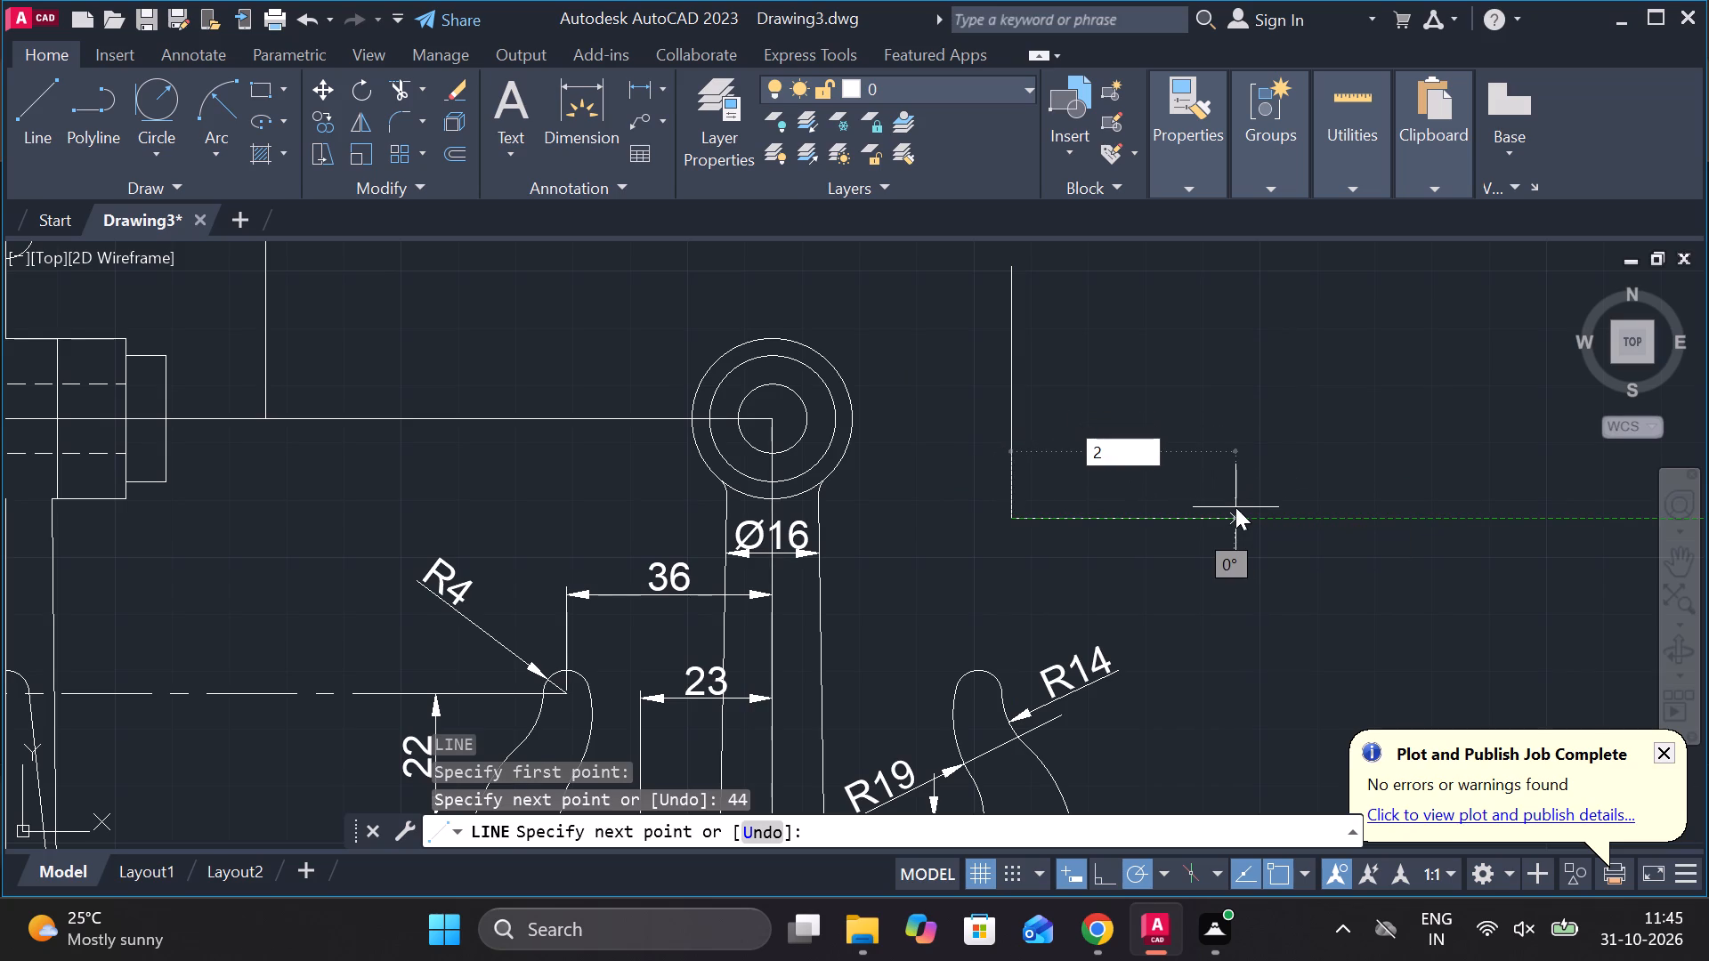
key(8)
key(Return)
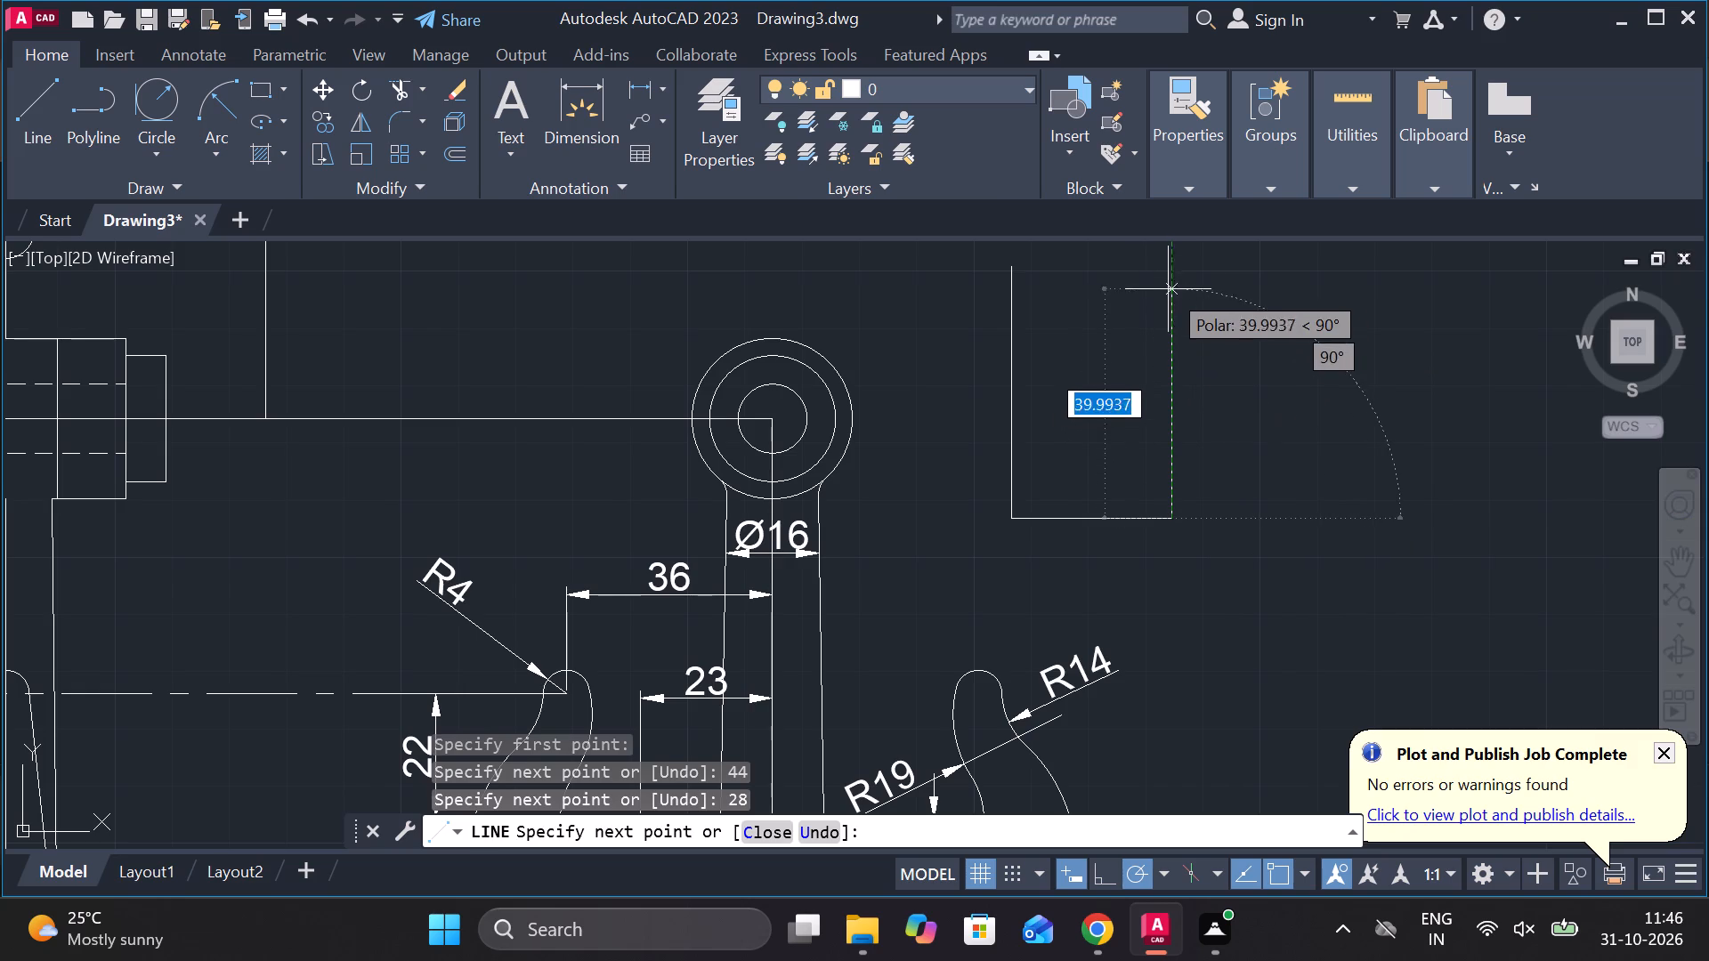
text(44)
key(space)
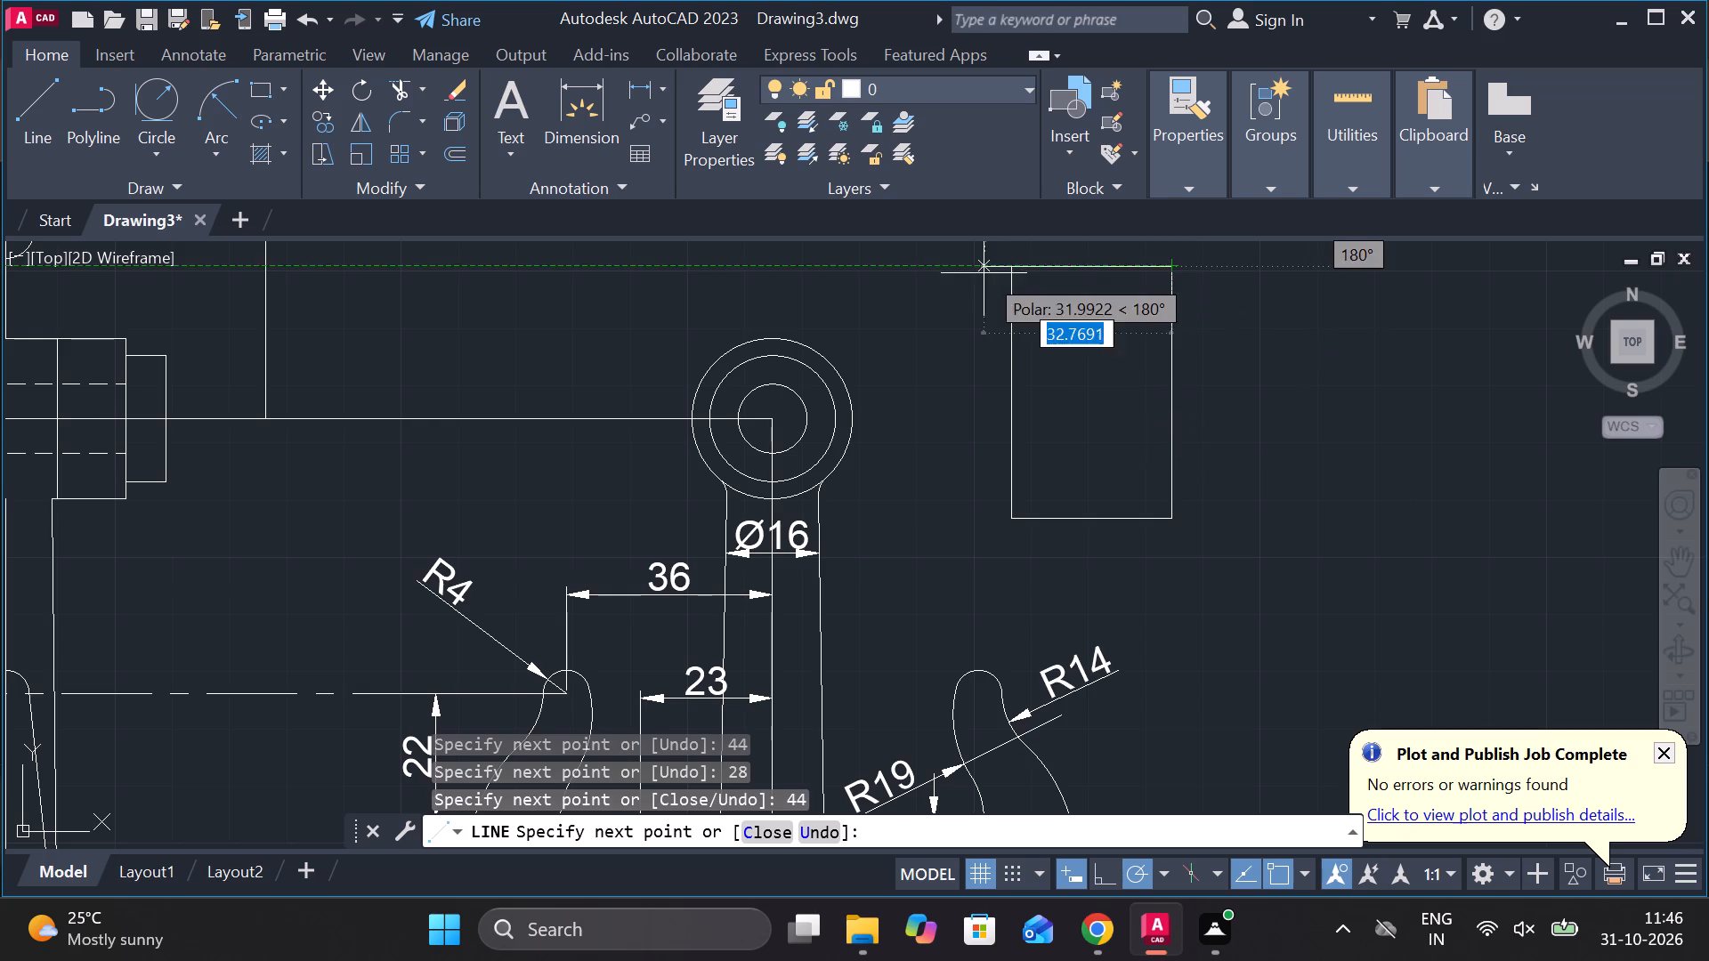
click(1021, 269)
key(Escape)
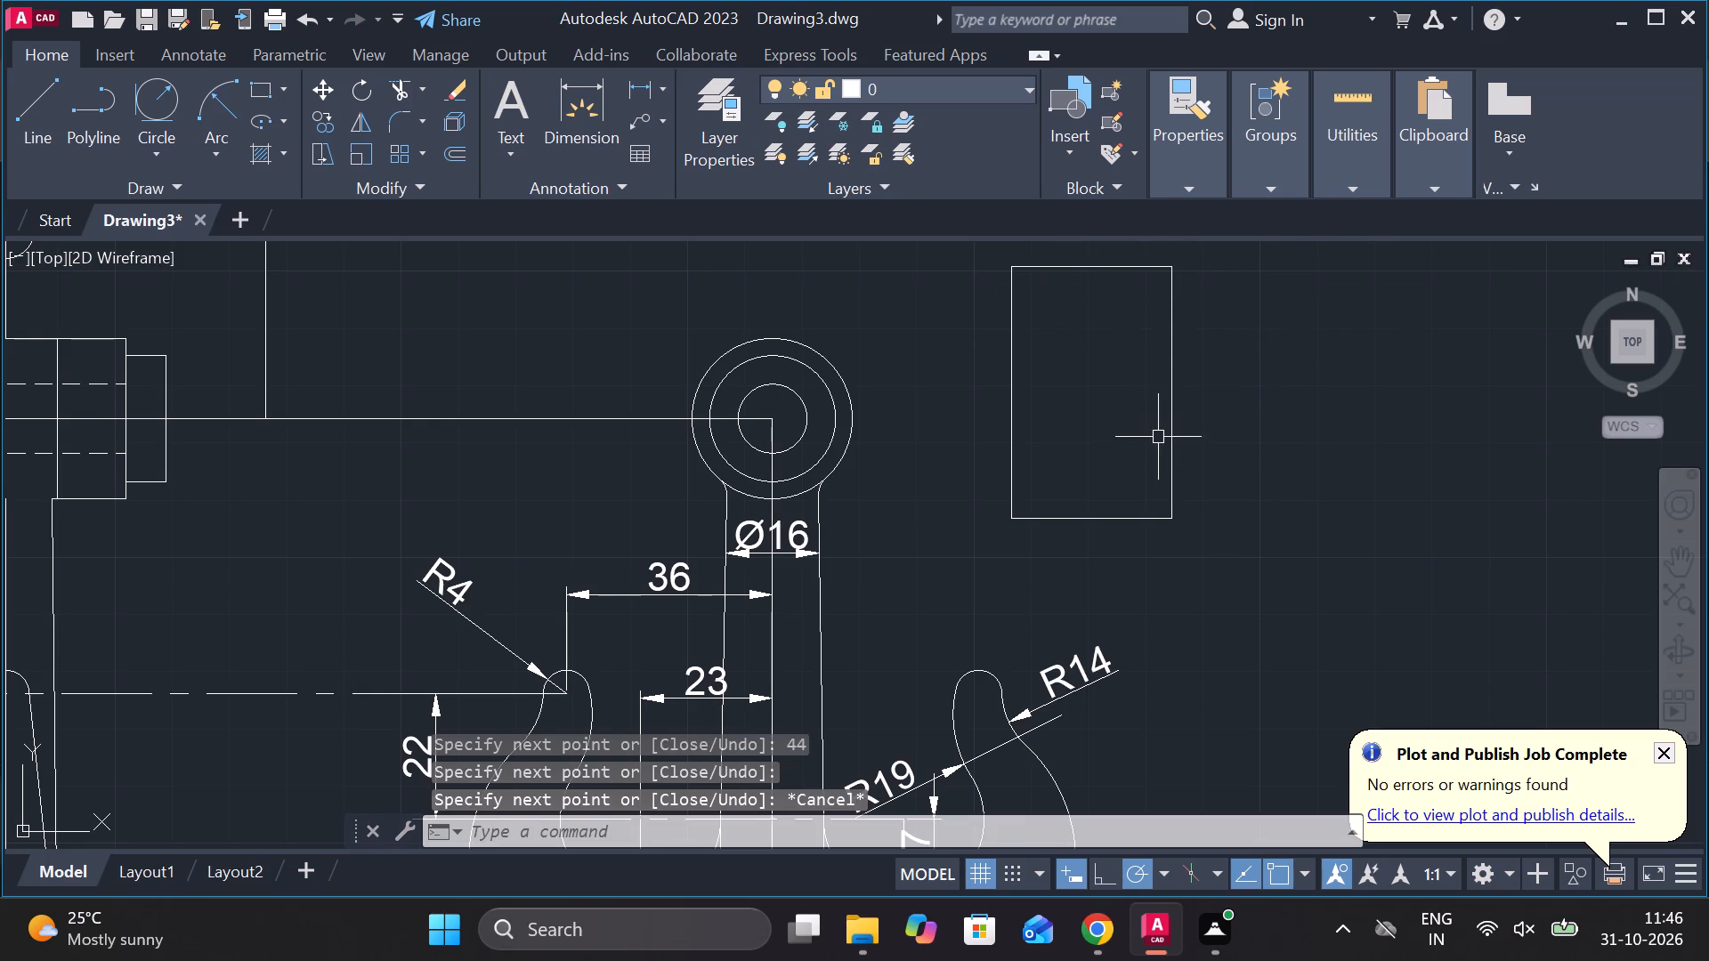
Draw a circle tangent to the rectangle's two vertical sides and its bottom edge.
middle_drag(1170, 436, 1265, 436)
middle_drag(1212, 428, 1171, 422)
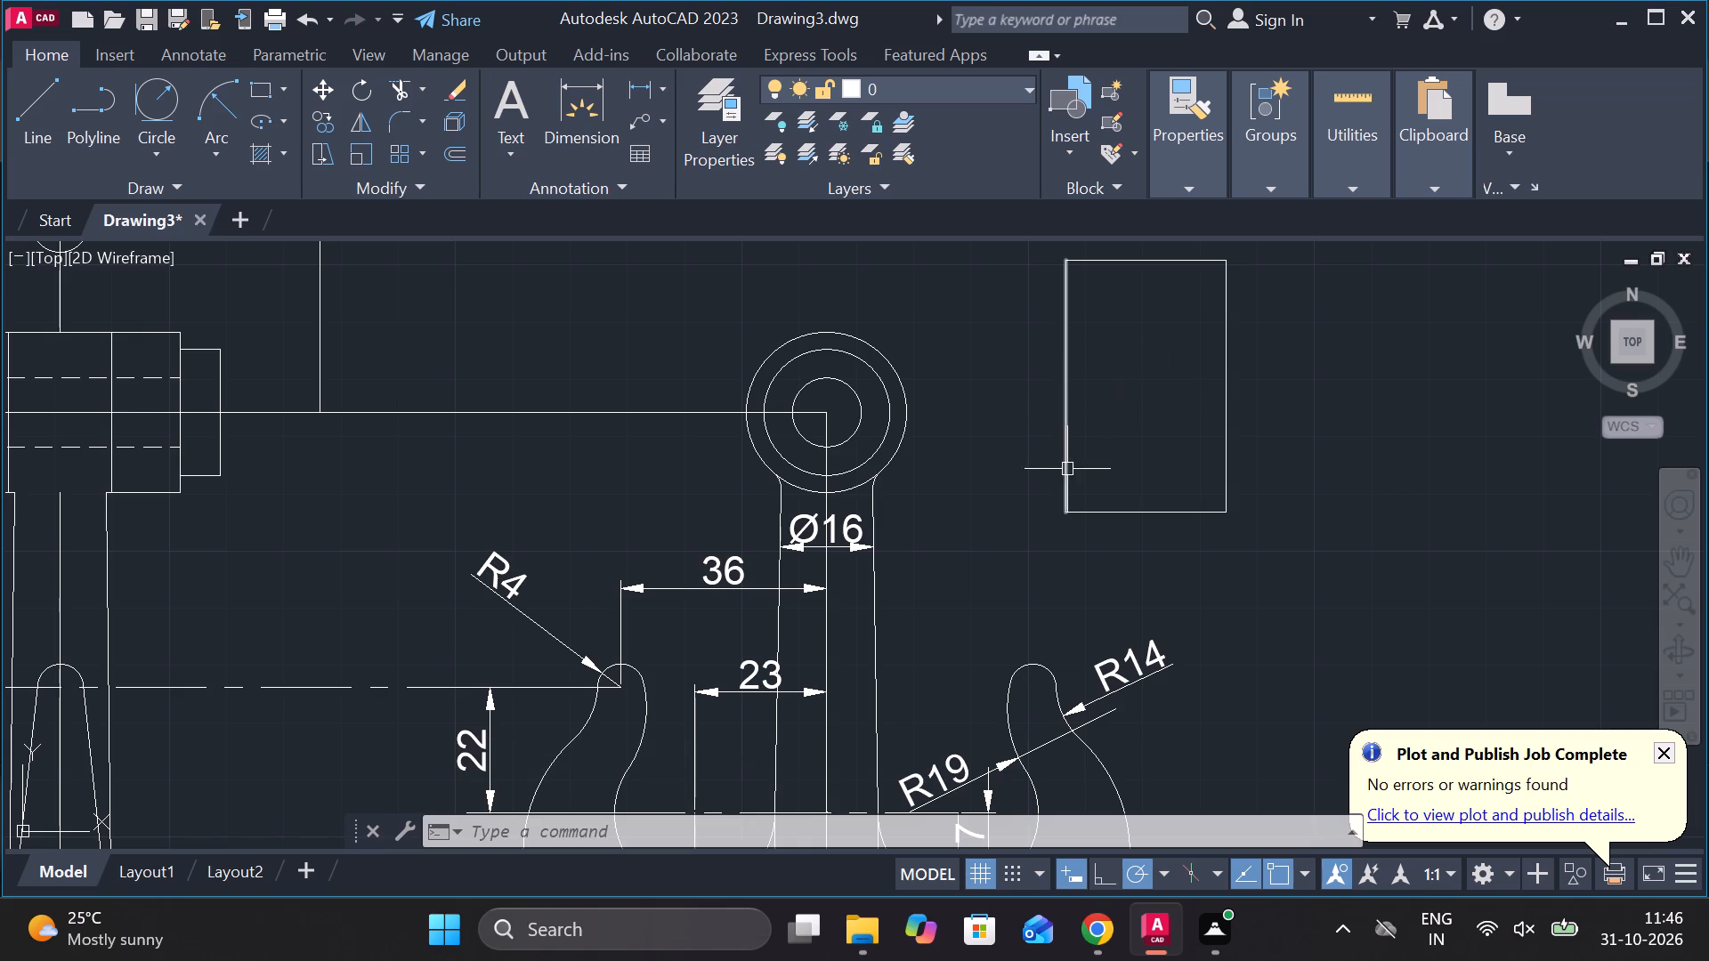
click(141, 103)
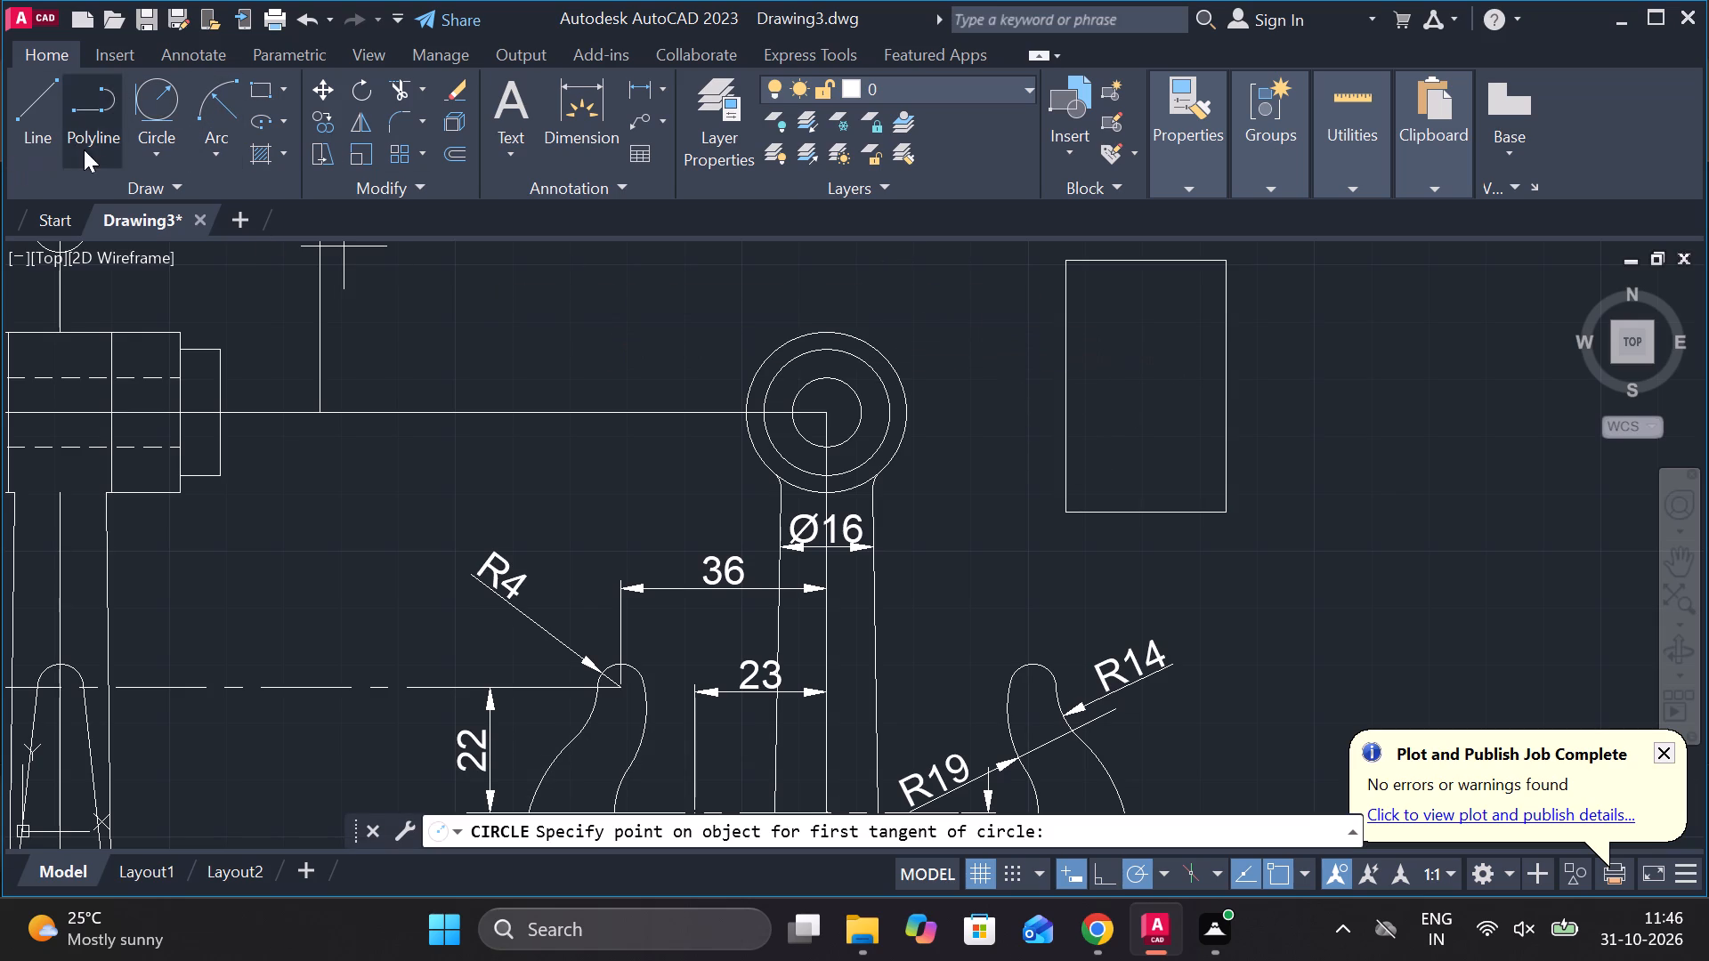
click(152, 149)
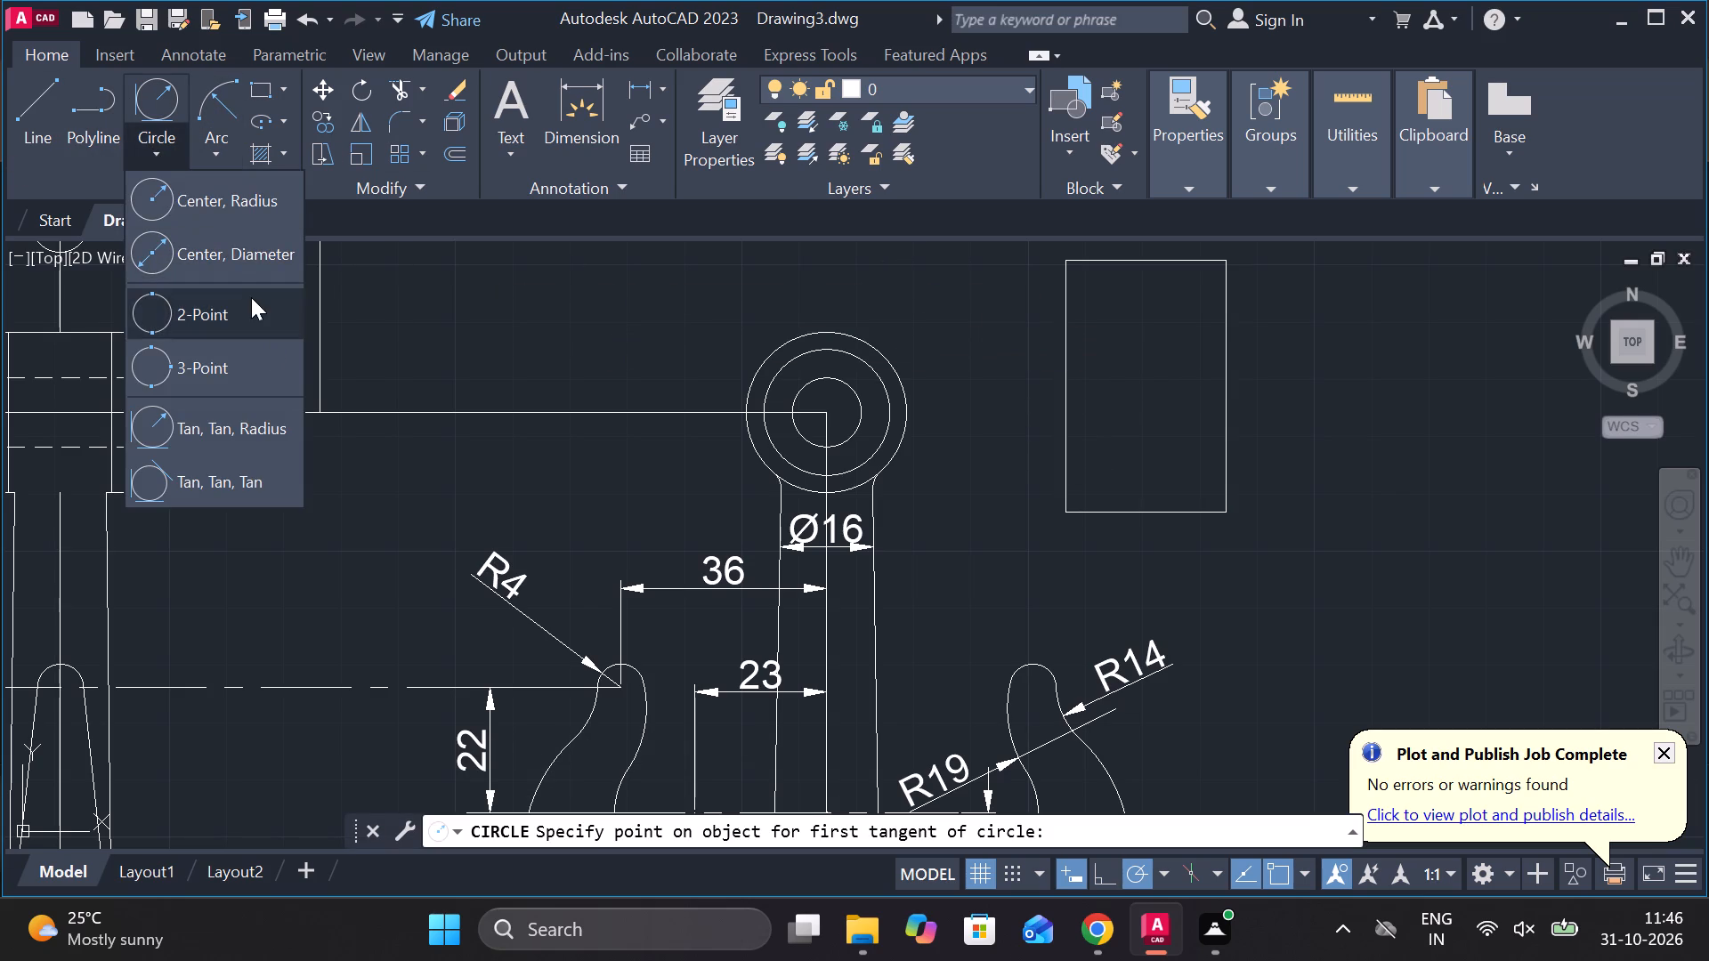
click(234, 476)
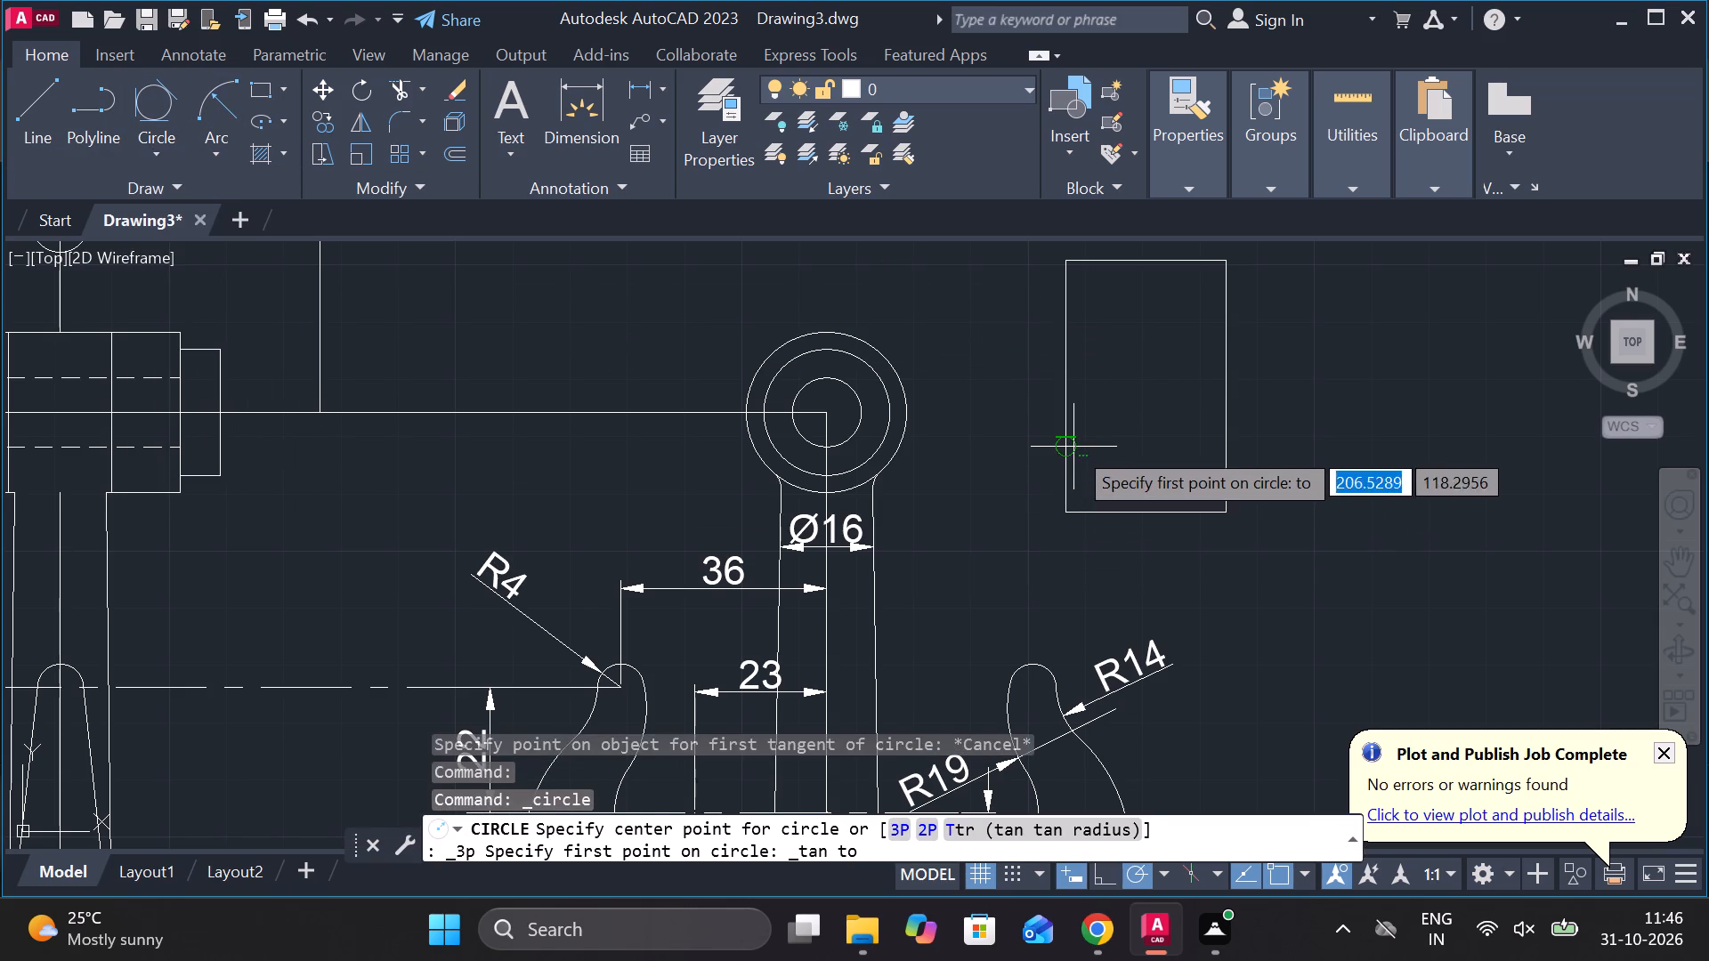
click(1073, 447)
click(1122, 492)
click(1216, 447)
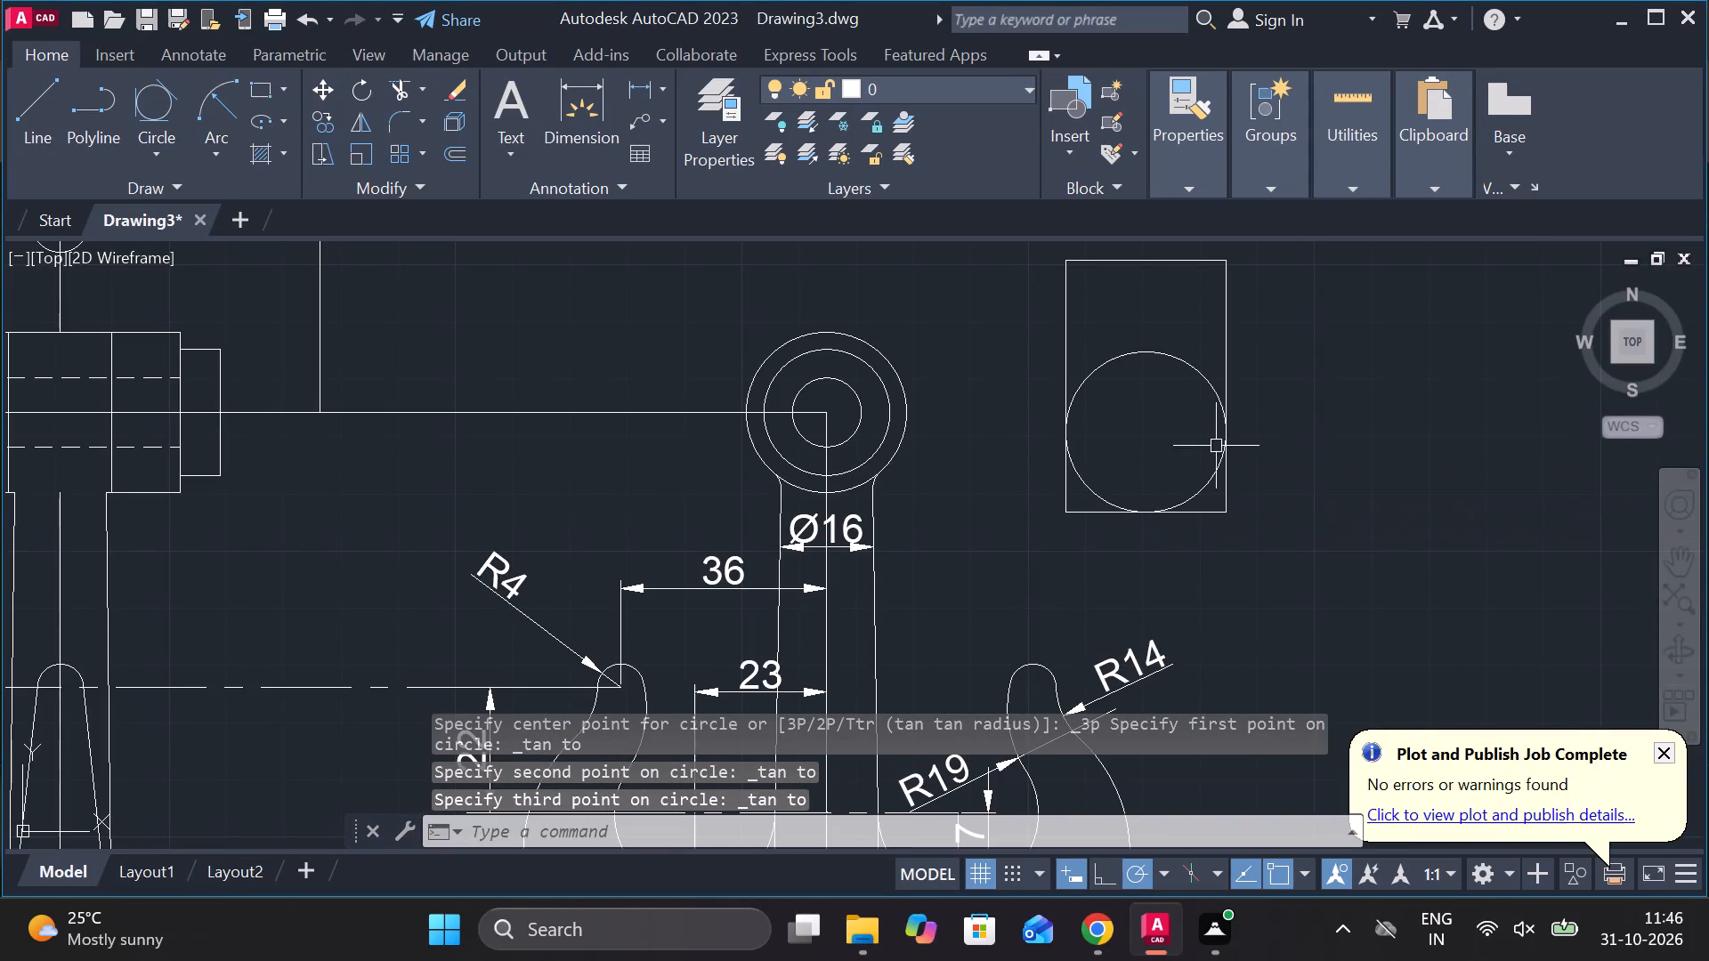
Draw a second circle tangent to the rectangle's two vertical sides and its top edge.
click(150, 102)
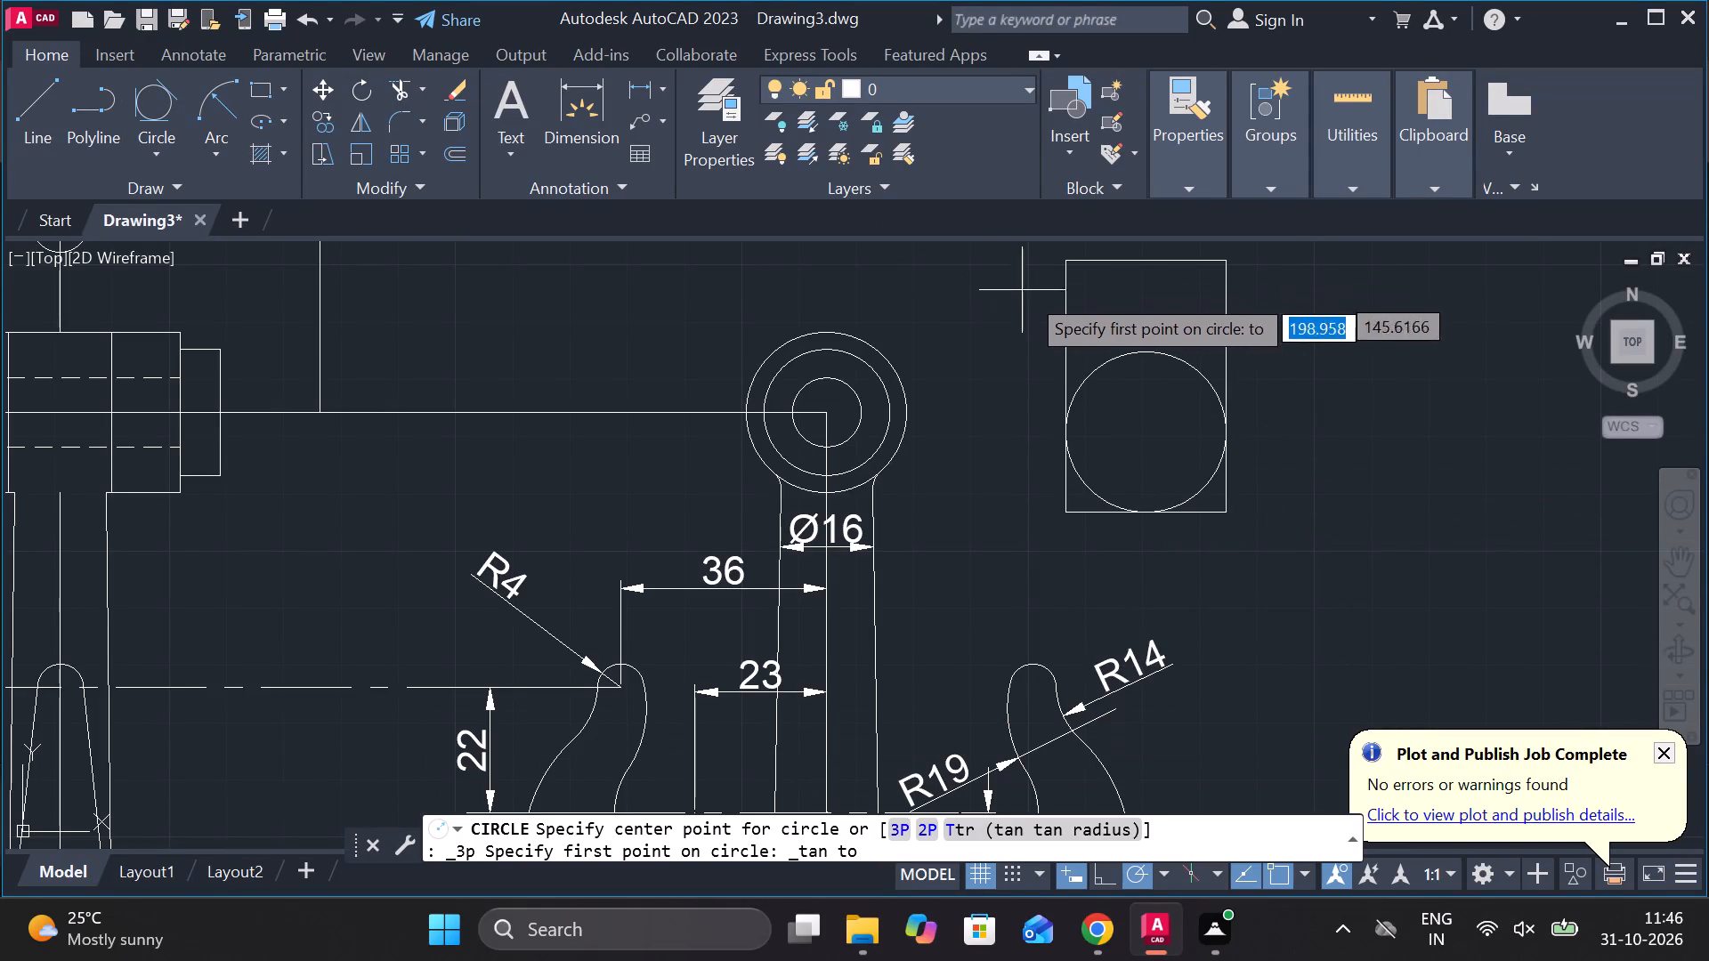
click(1057, 299)
click(1123, 273)
click(1230, 307)
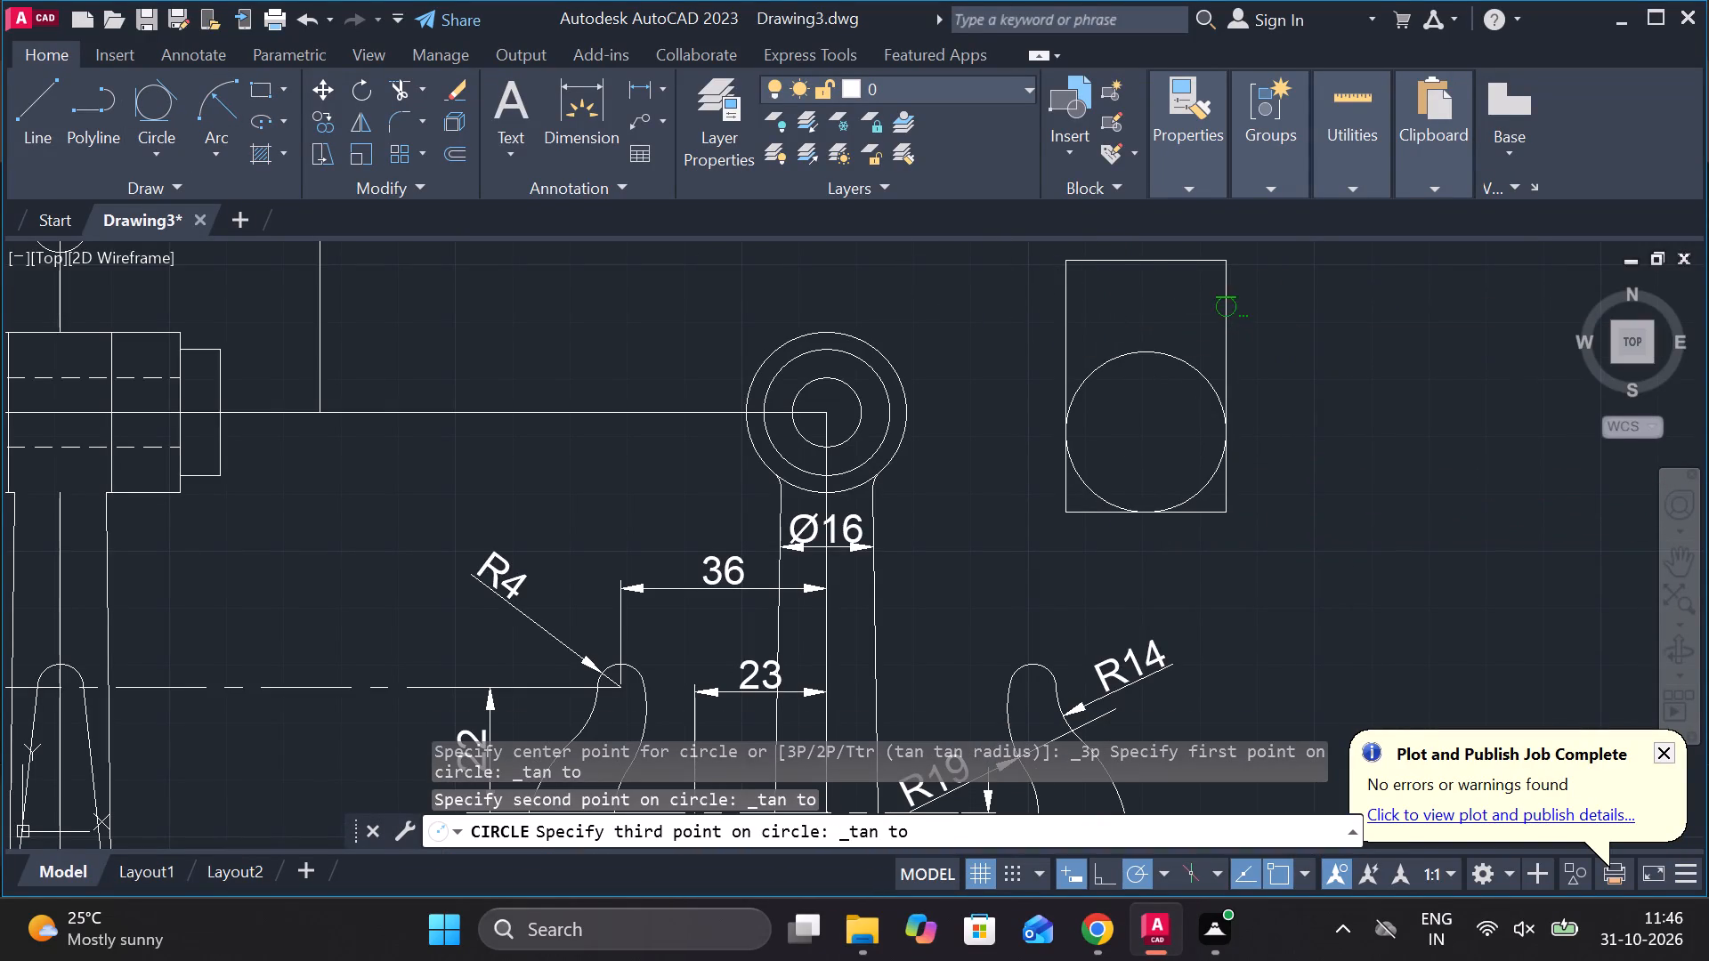
key(Escape)
Trim away the rectangle's four corners and the overlapping inner arcs of both circles, leaving a vertical slot outline.
text(tr)
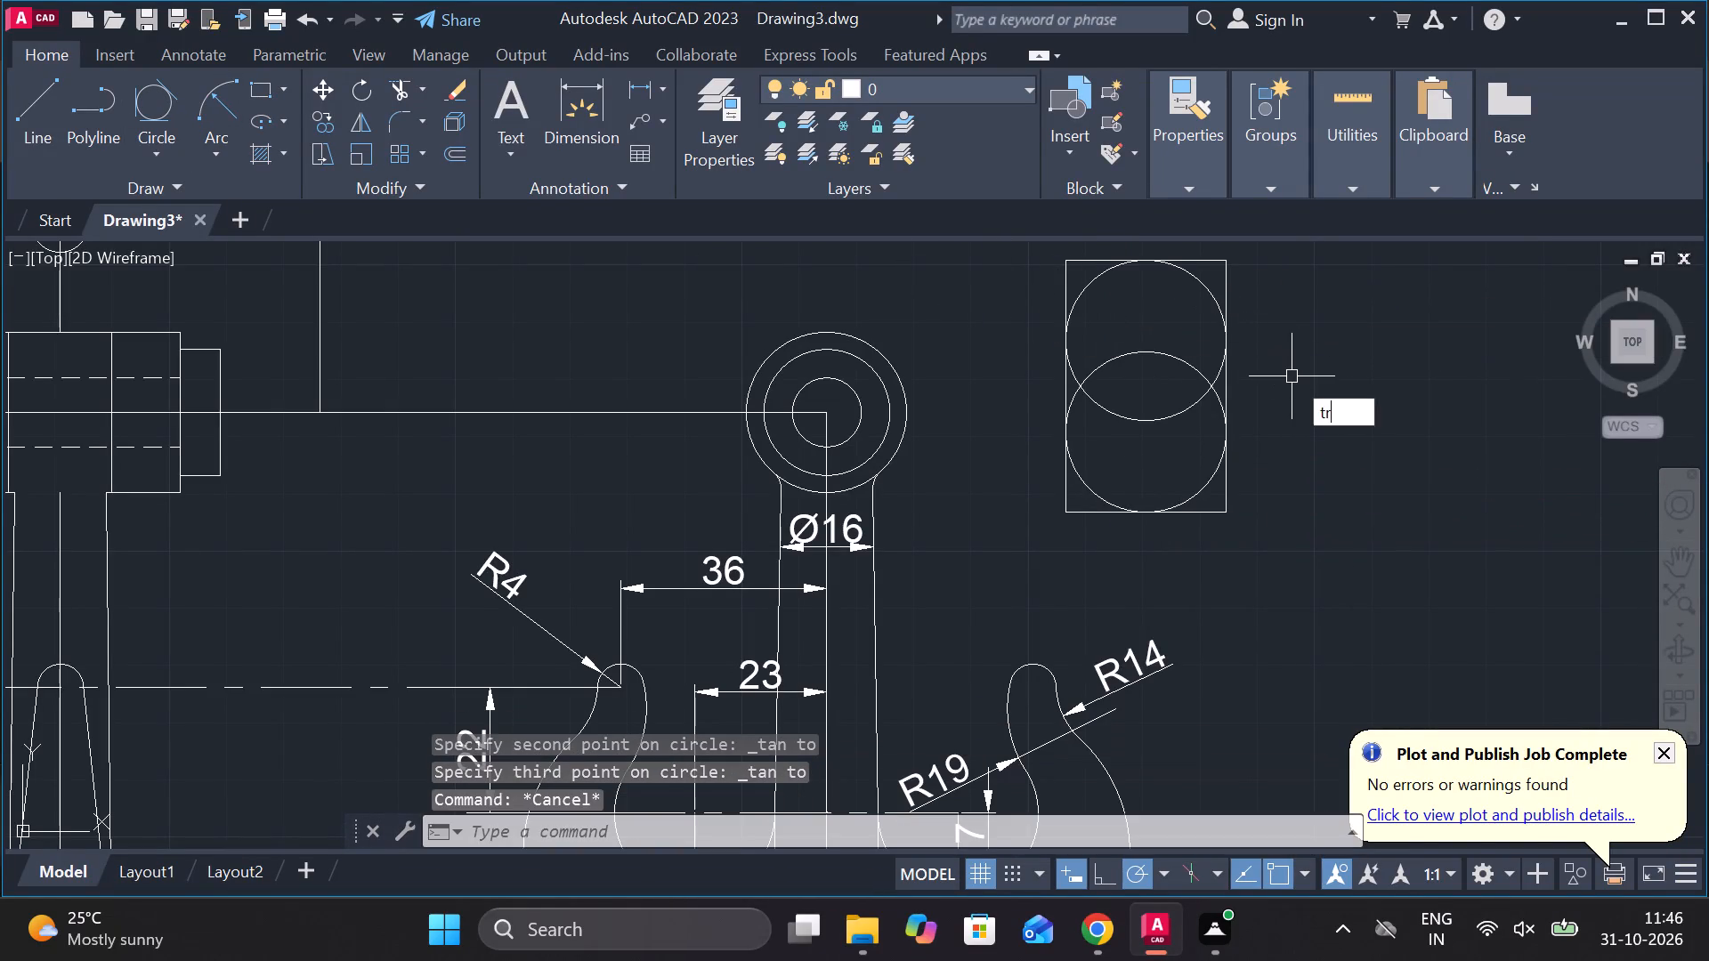
key(space)
click(1227, 288)
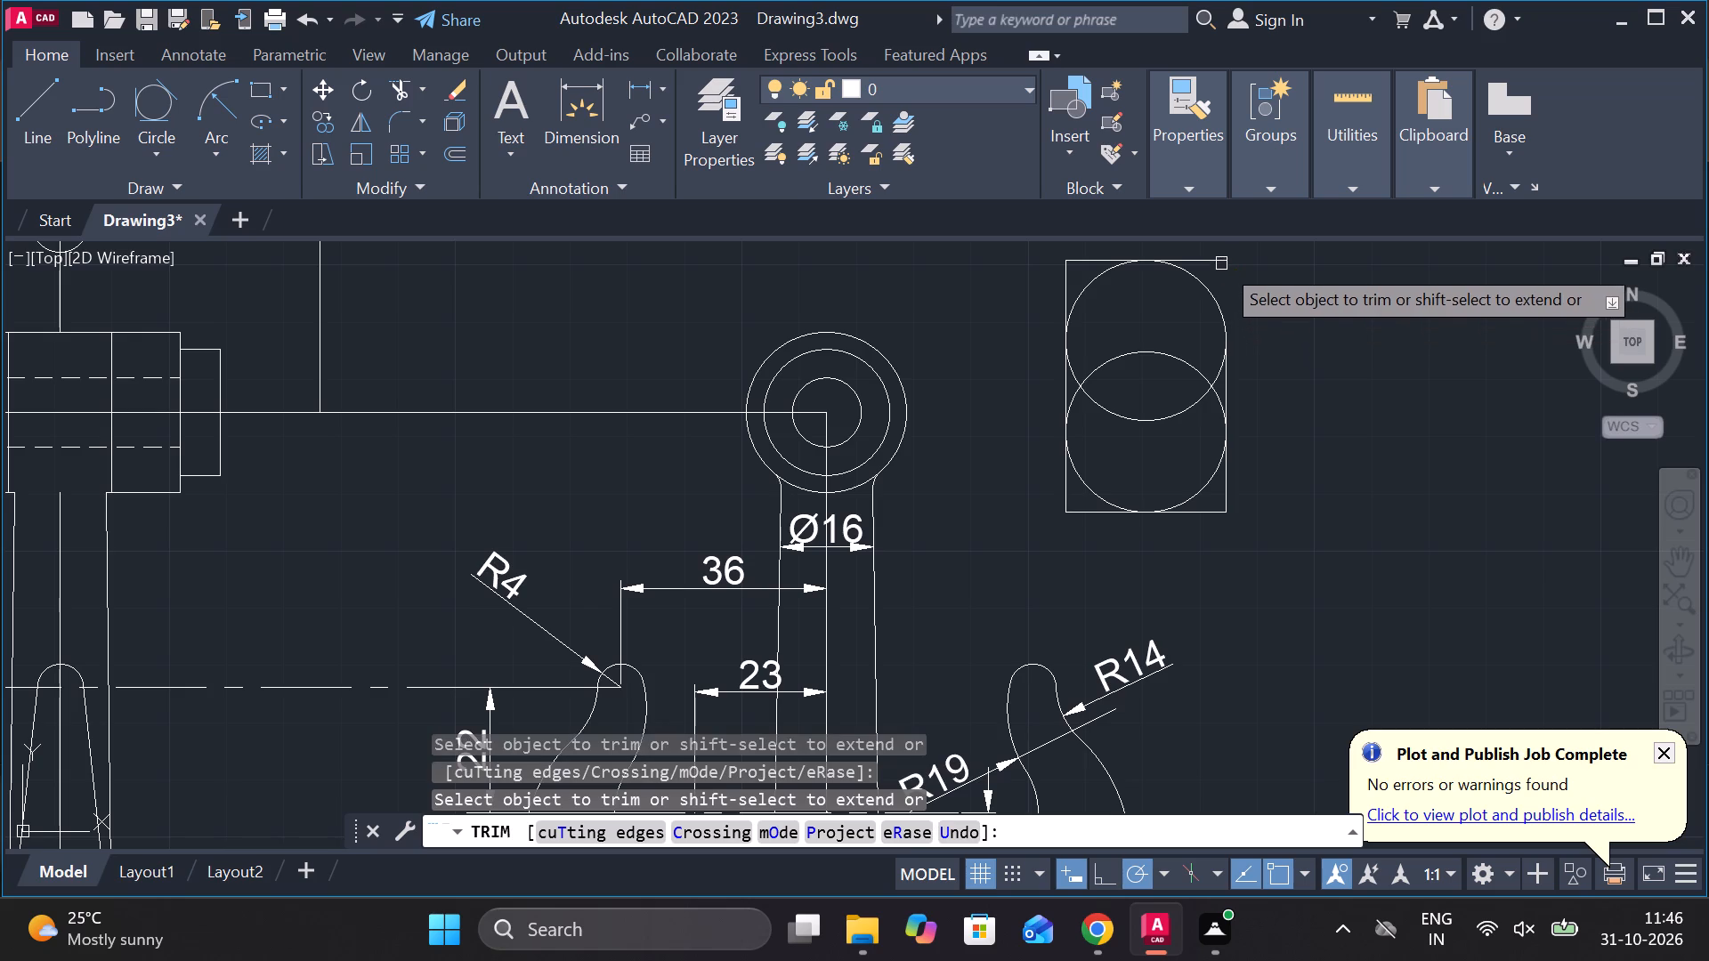
click(1221, 262)
click(1114, 329)
click(1157, 433)
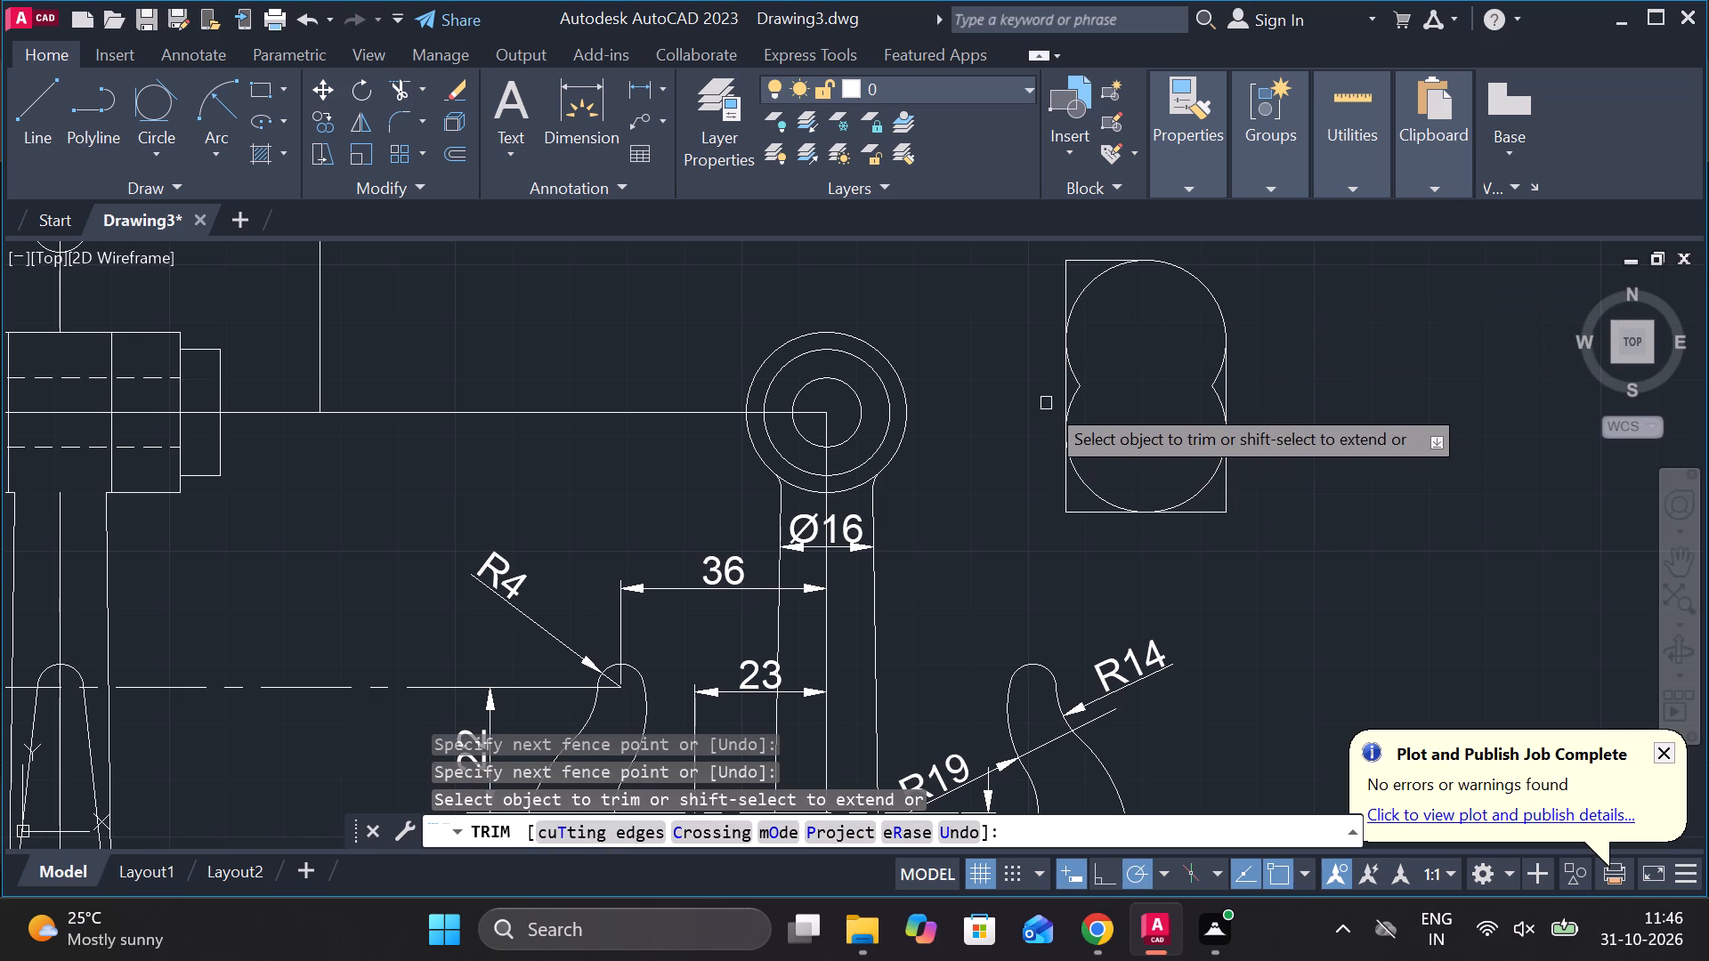
click(1084, 385)
click(1077, 387)
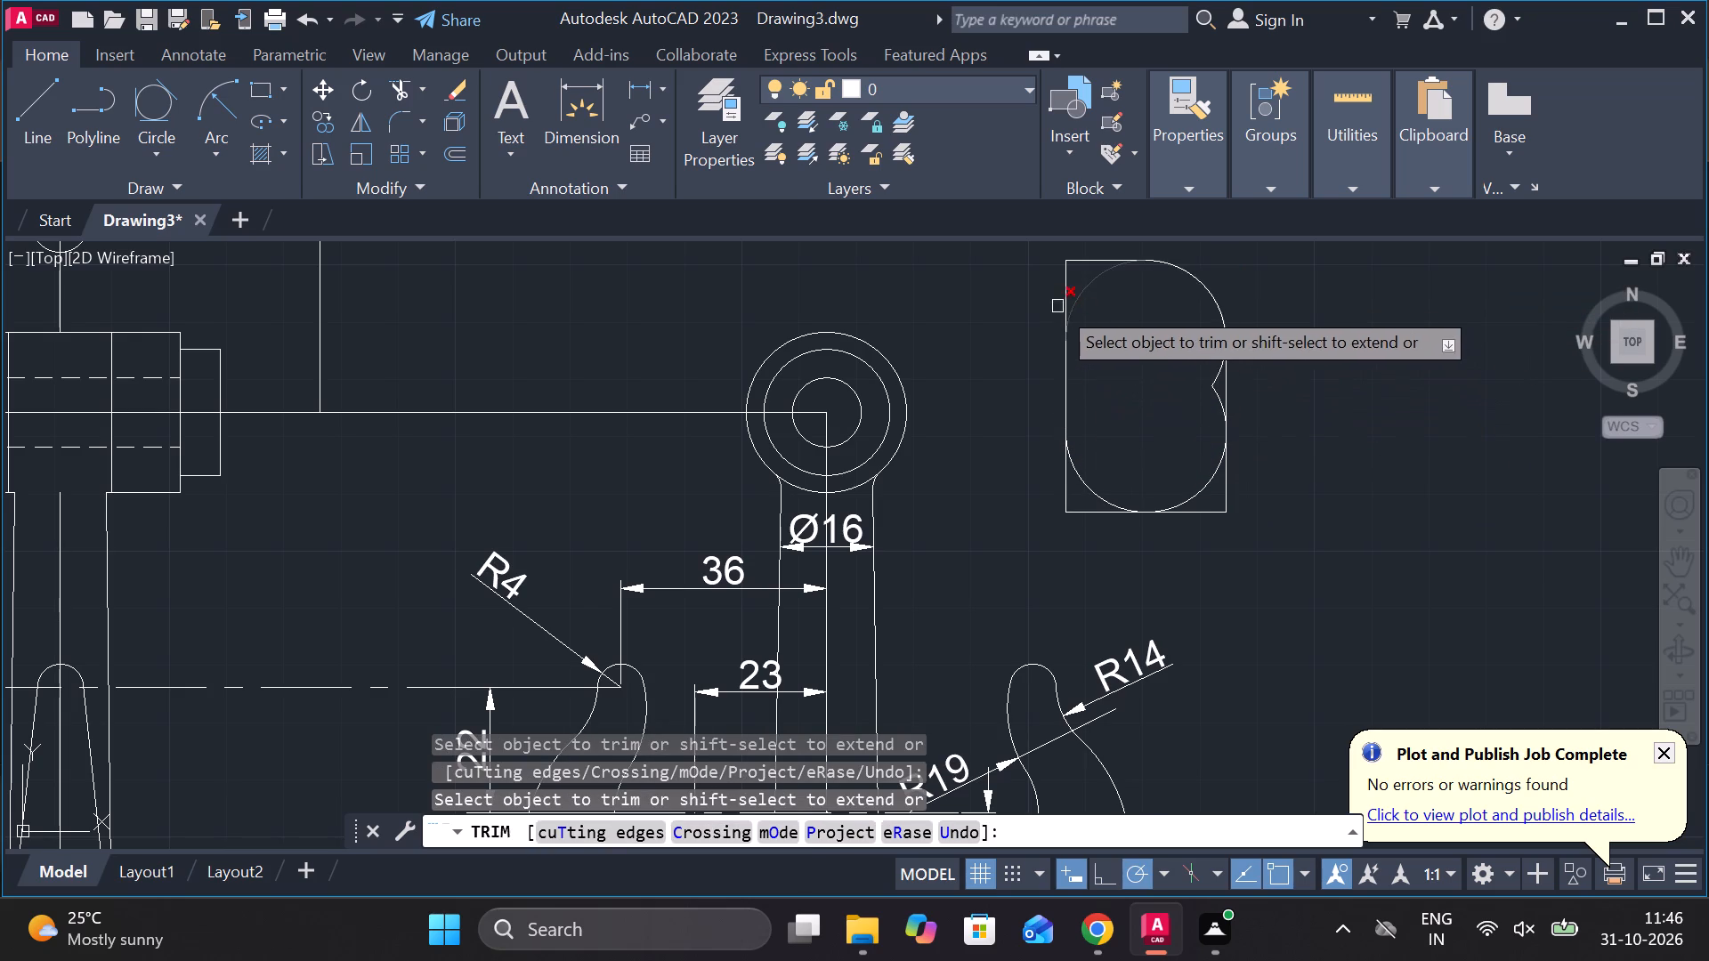
click(1063, 286)
click(1081, 254)
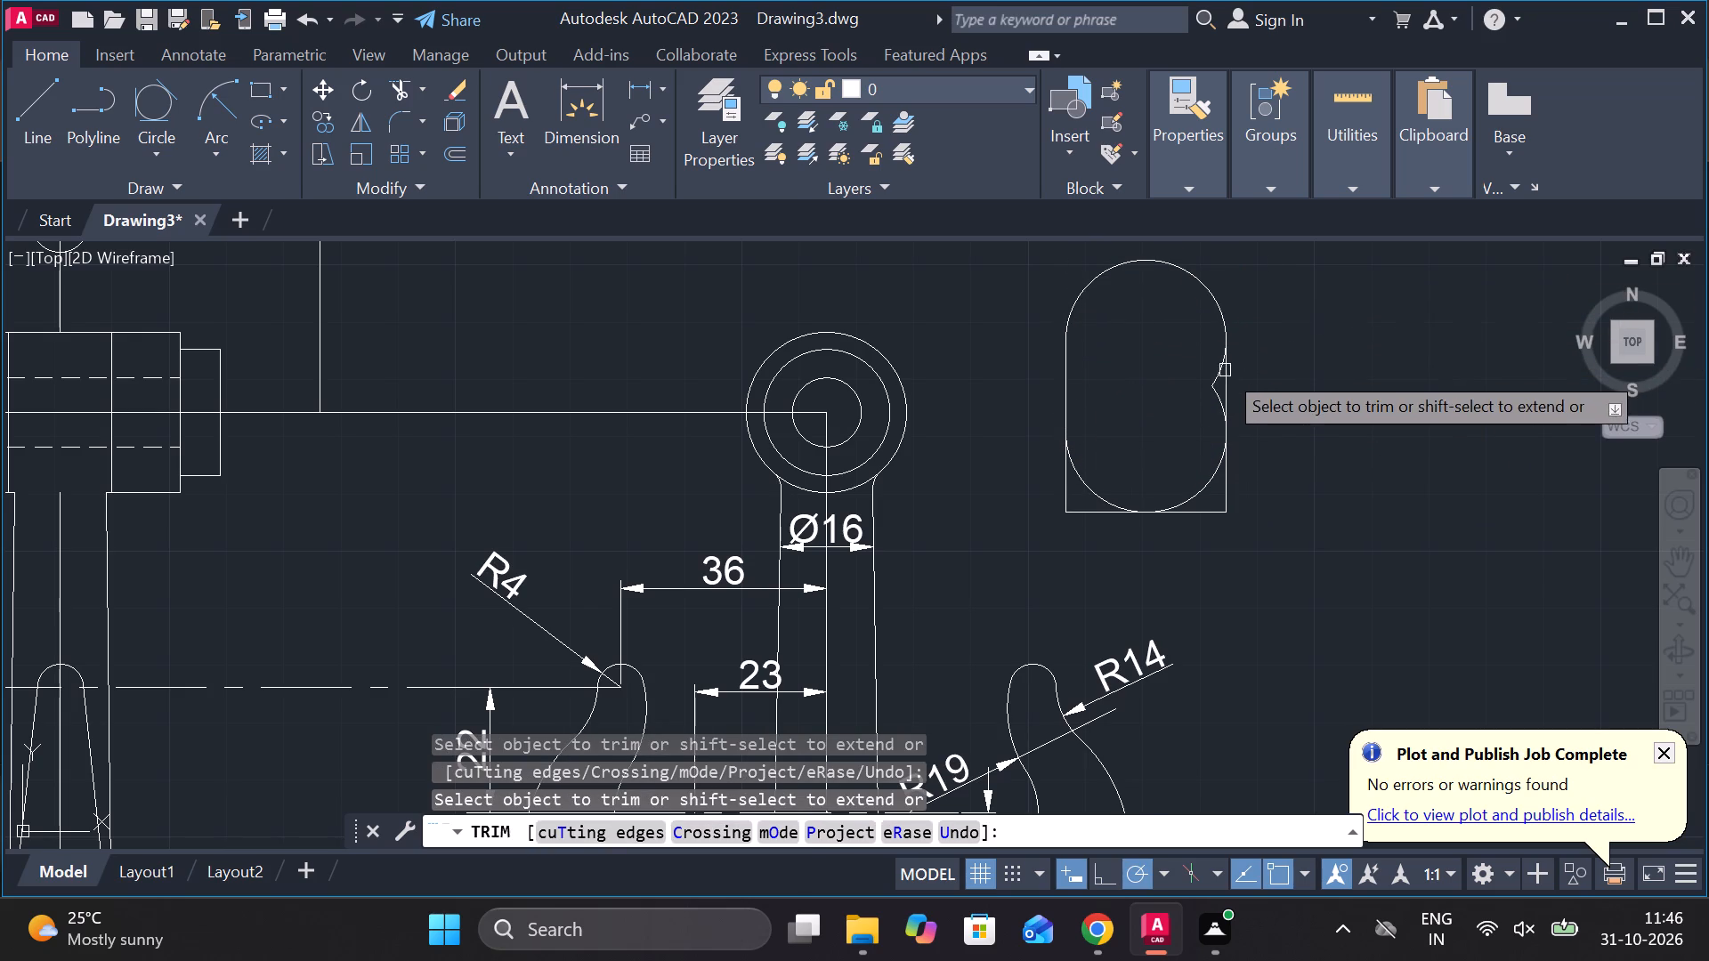
click(1213, 379)
click(1214, 397)
click(1216, 513)
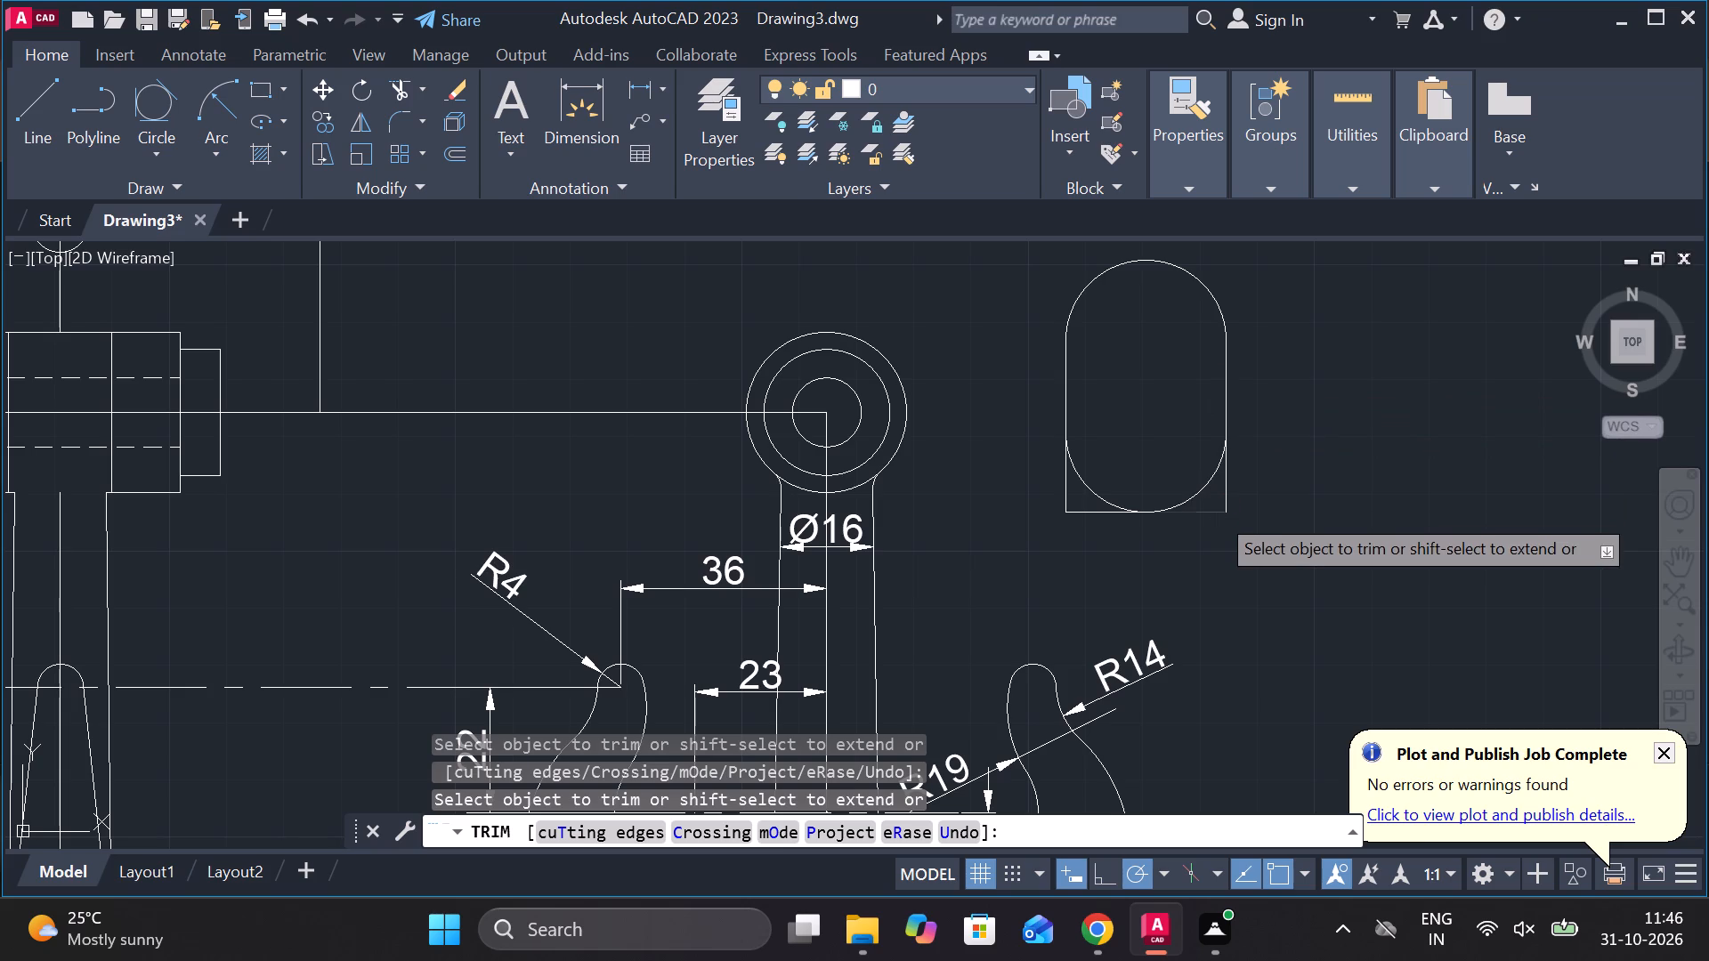
click(1228, 497)
click(1078, 511)
click(1070, 501)
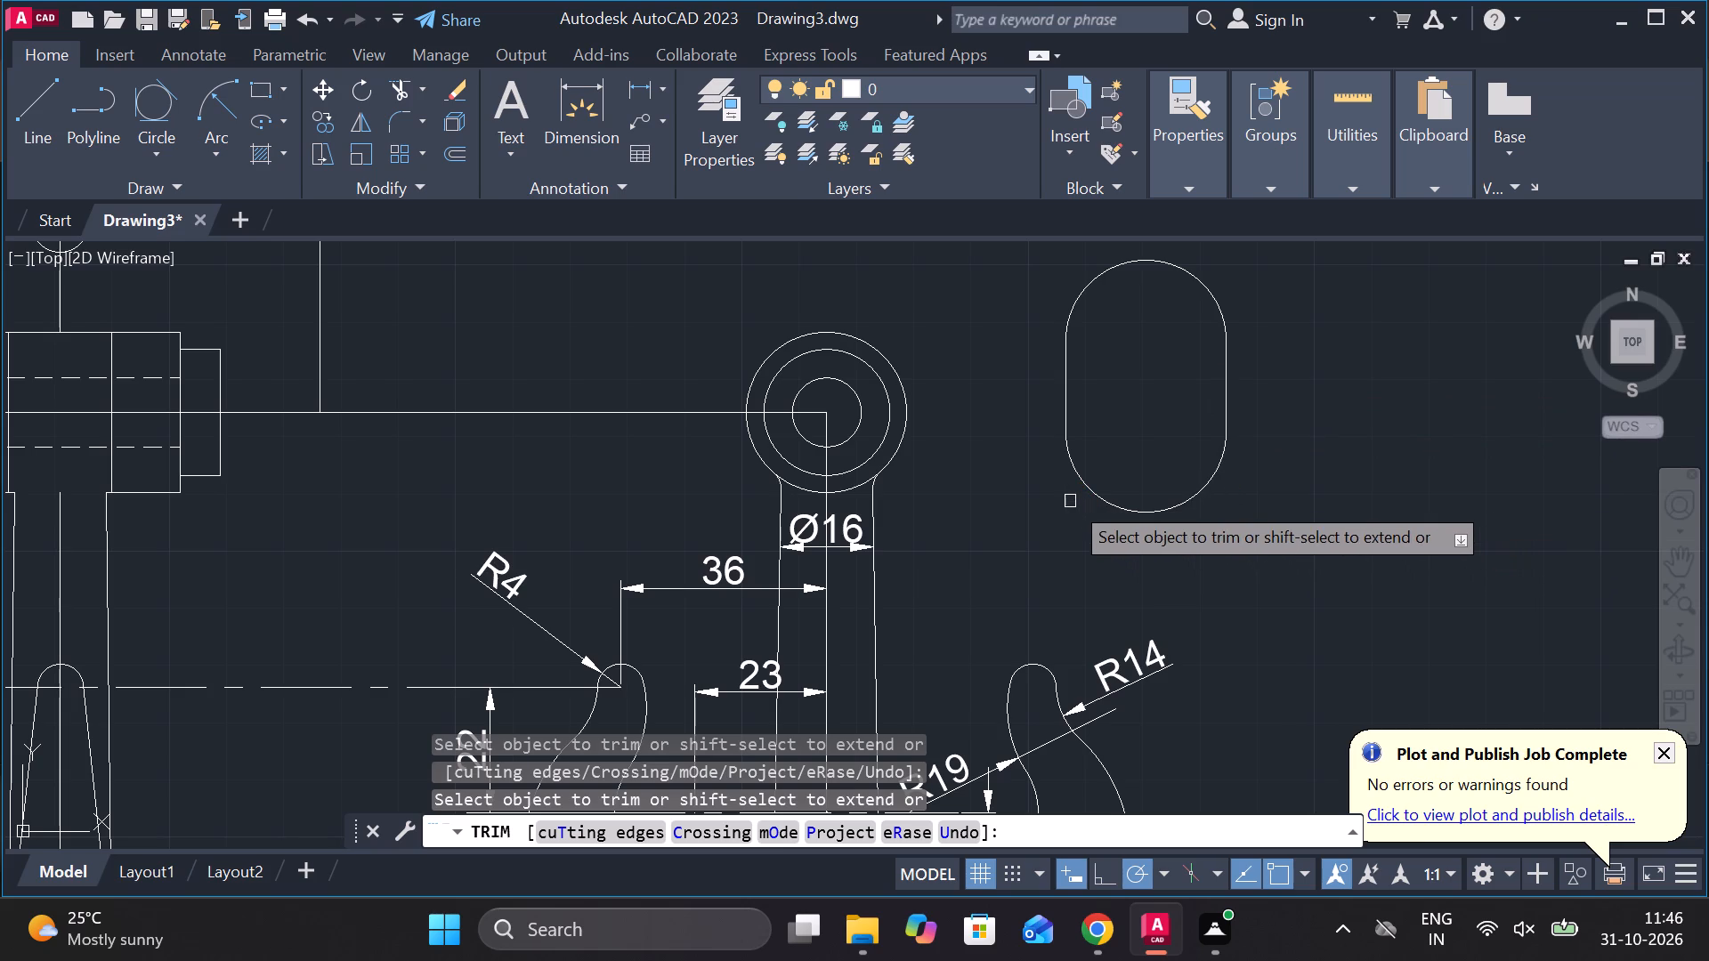
key(Escape)
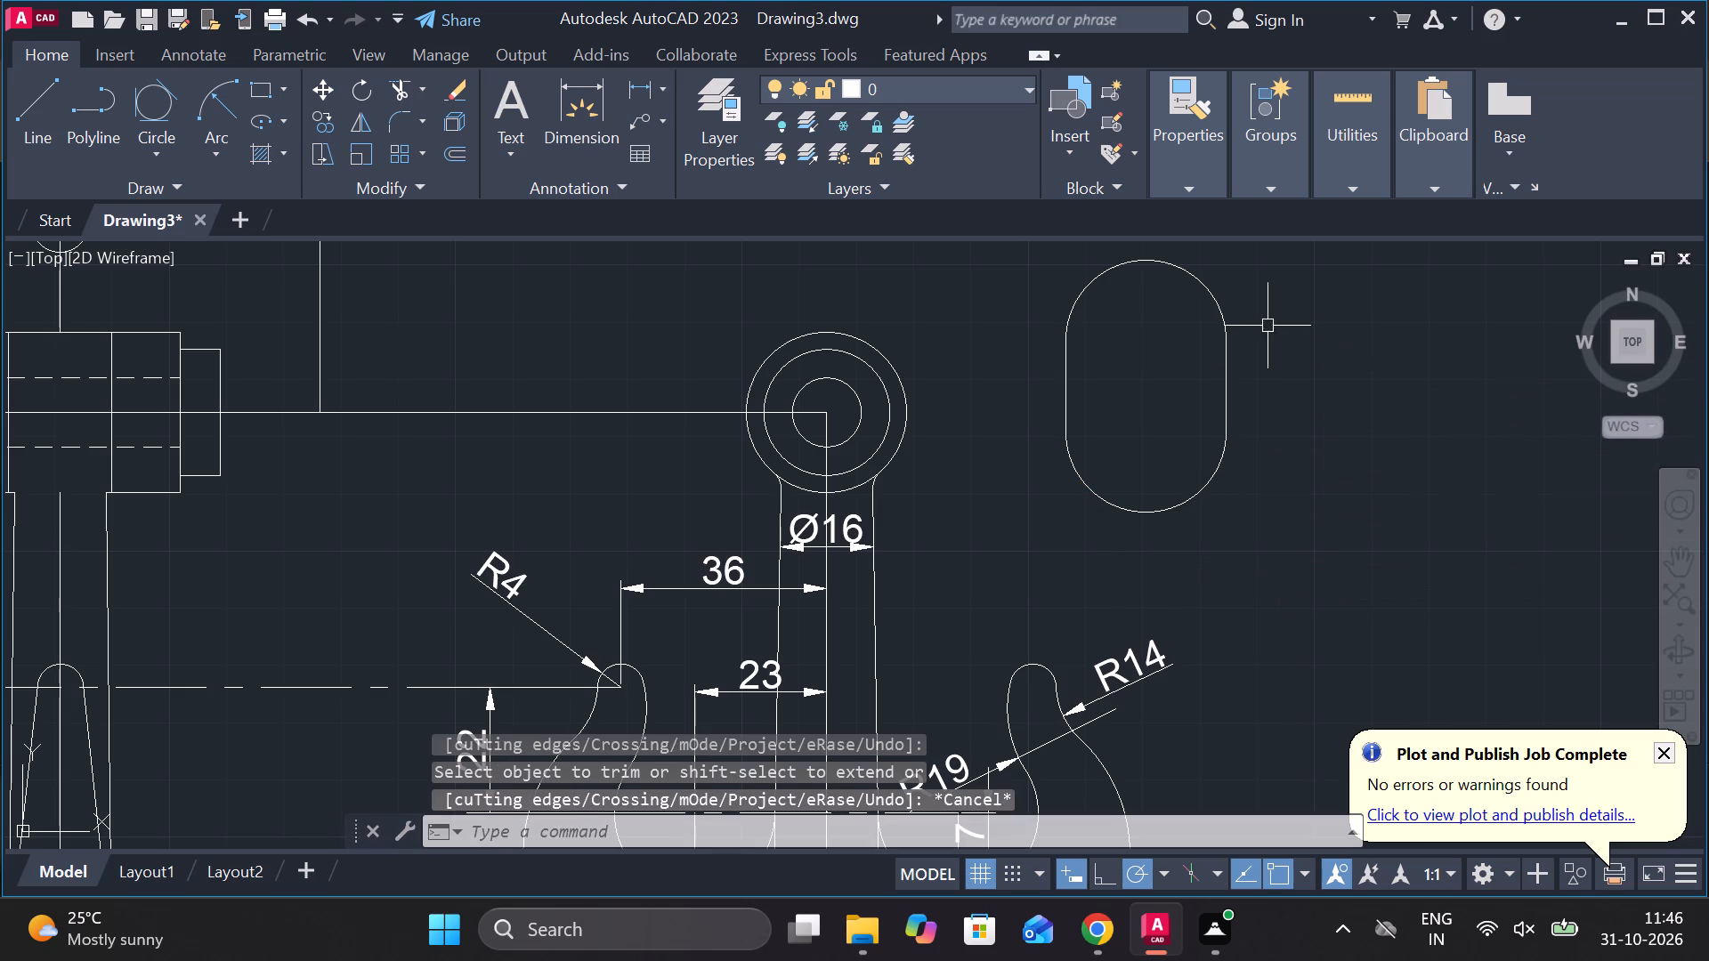
Join the slot outline's two arcs and two lines into one polyline.
click(1309, 507)
click(1005, 253)
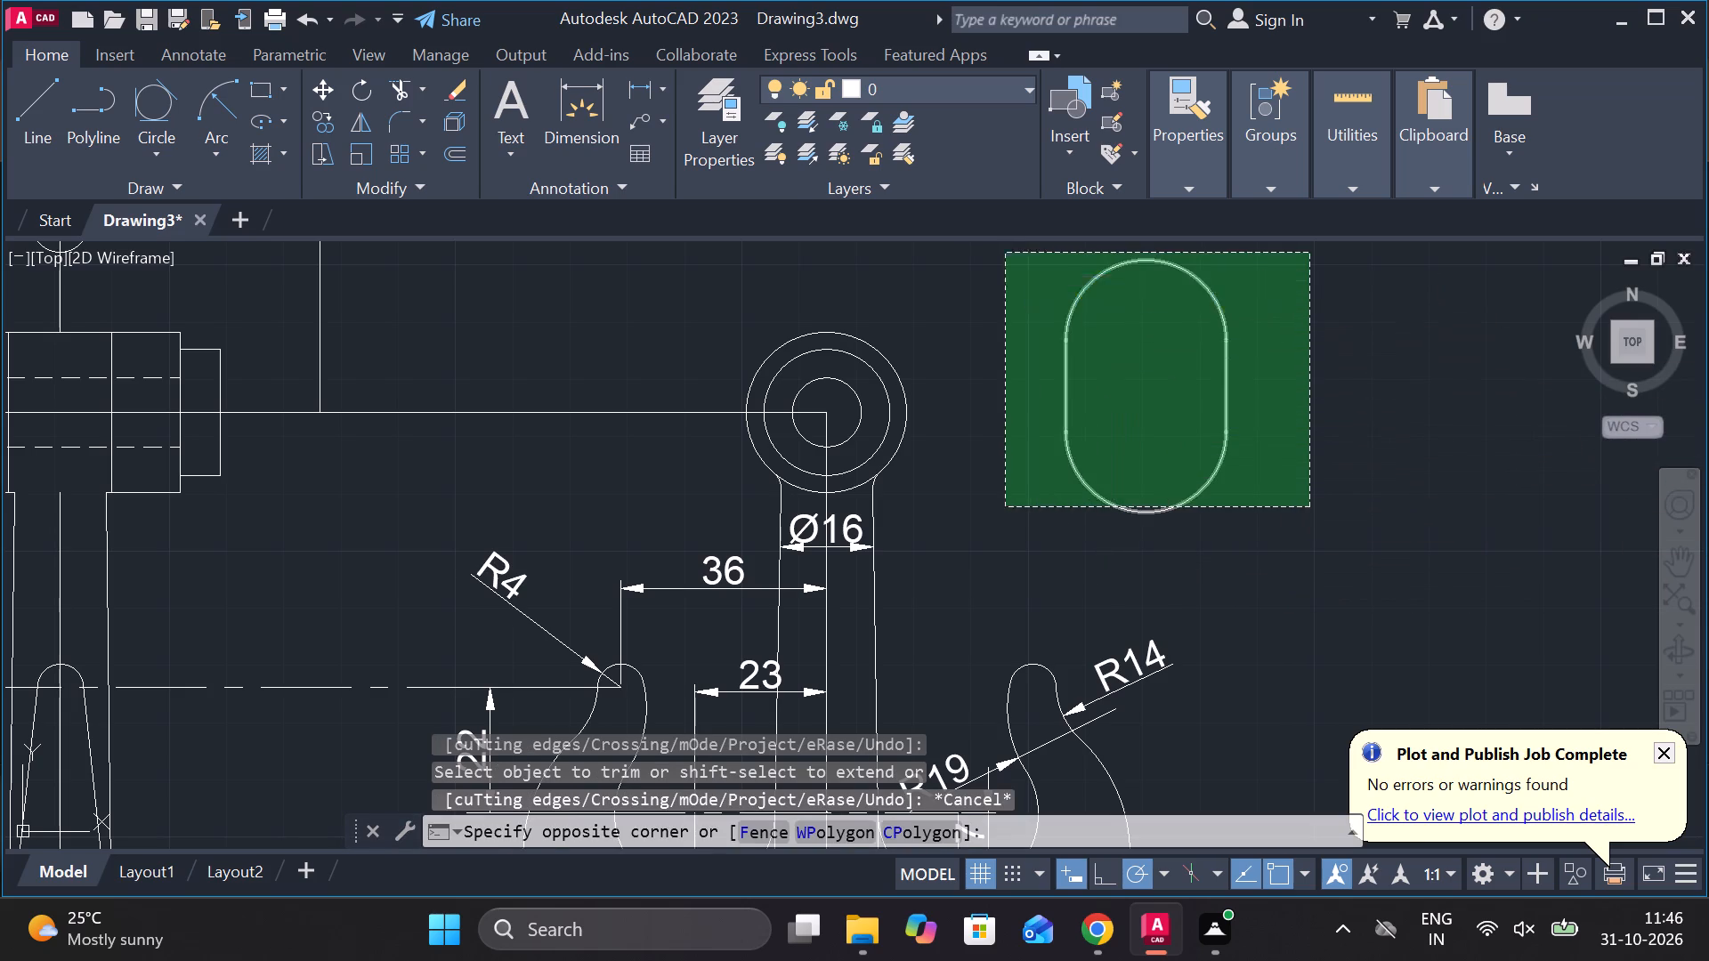
key(j)
key(Return)
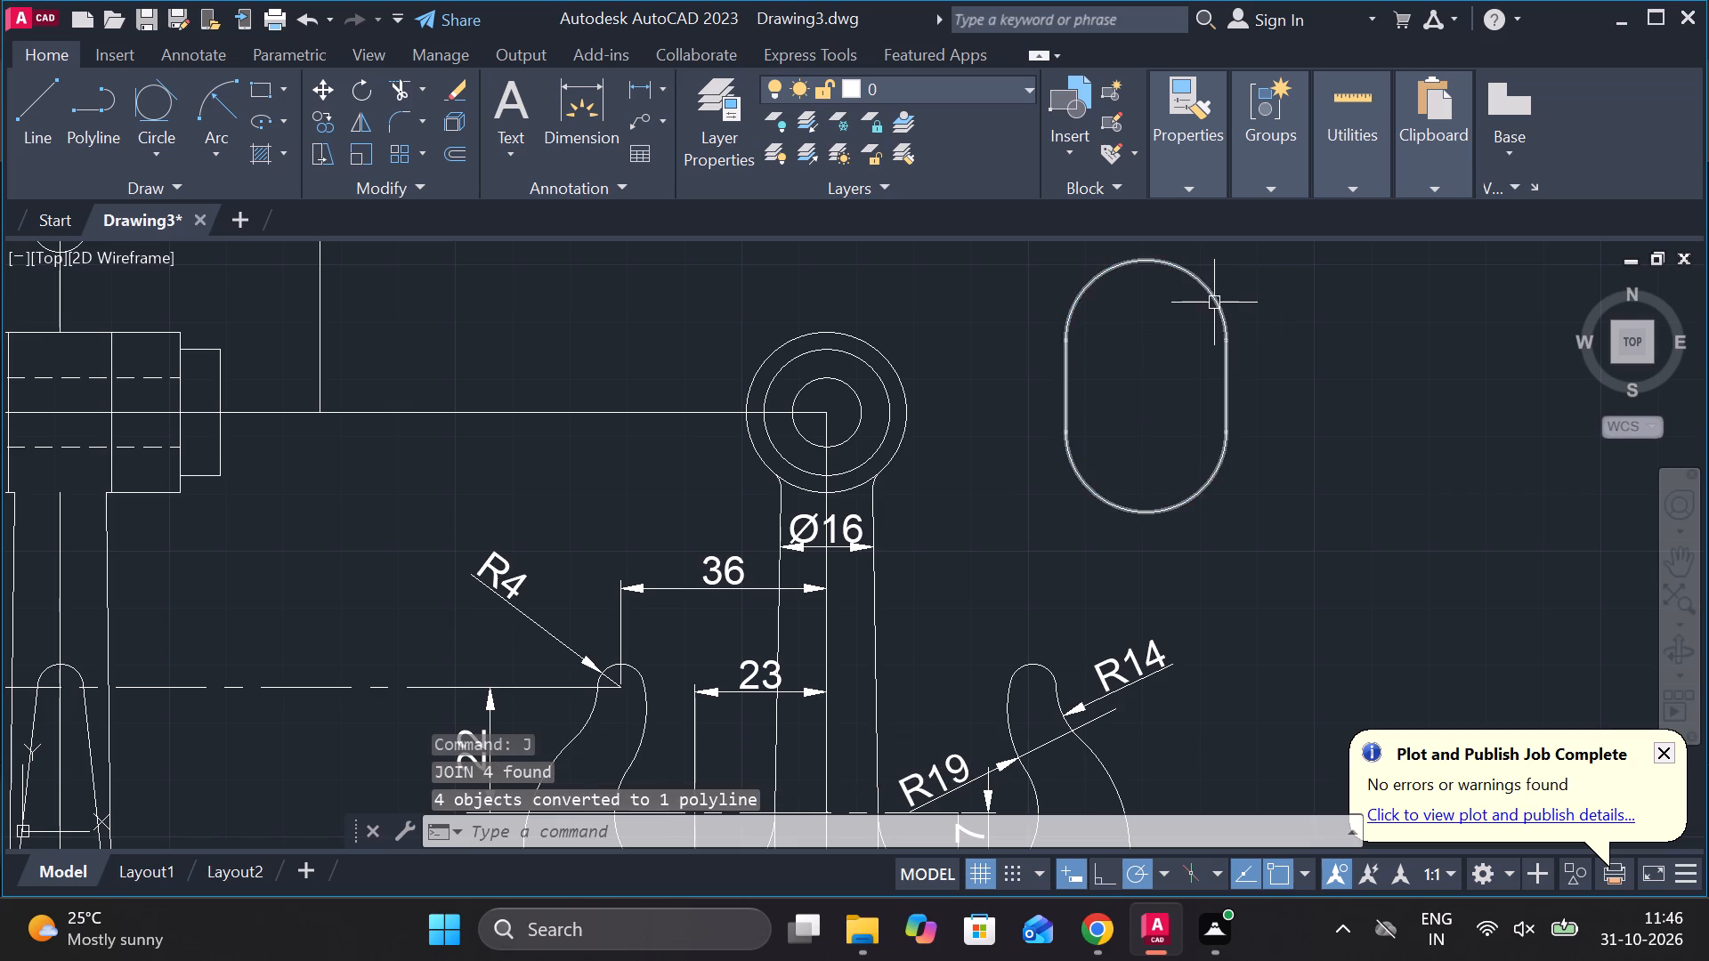
Offset the slot outline inward by 10.
click(1214, 303)
key(o)
key(Return)
key(Return)
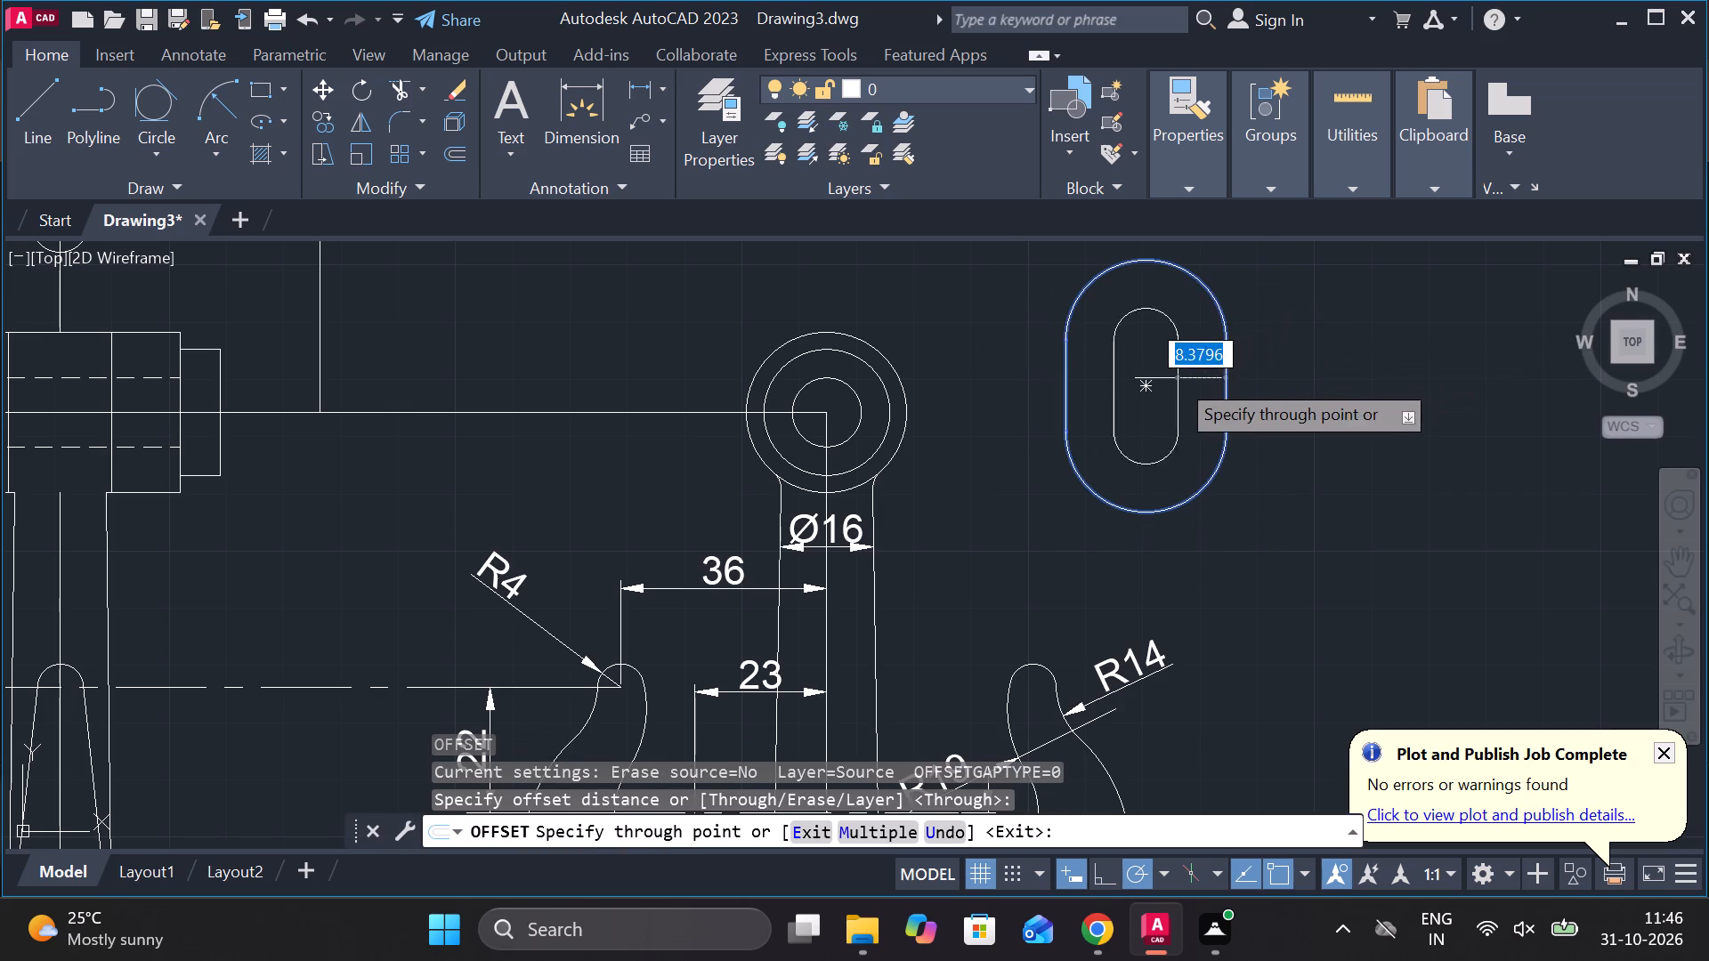
text(10)
key(Return)
key(Escape)
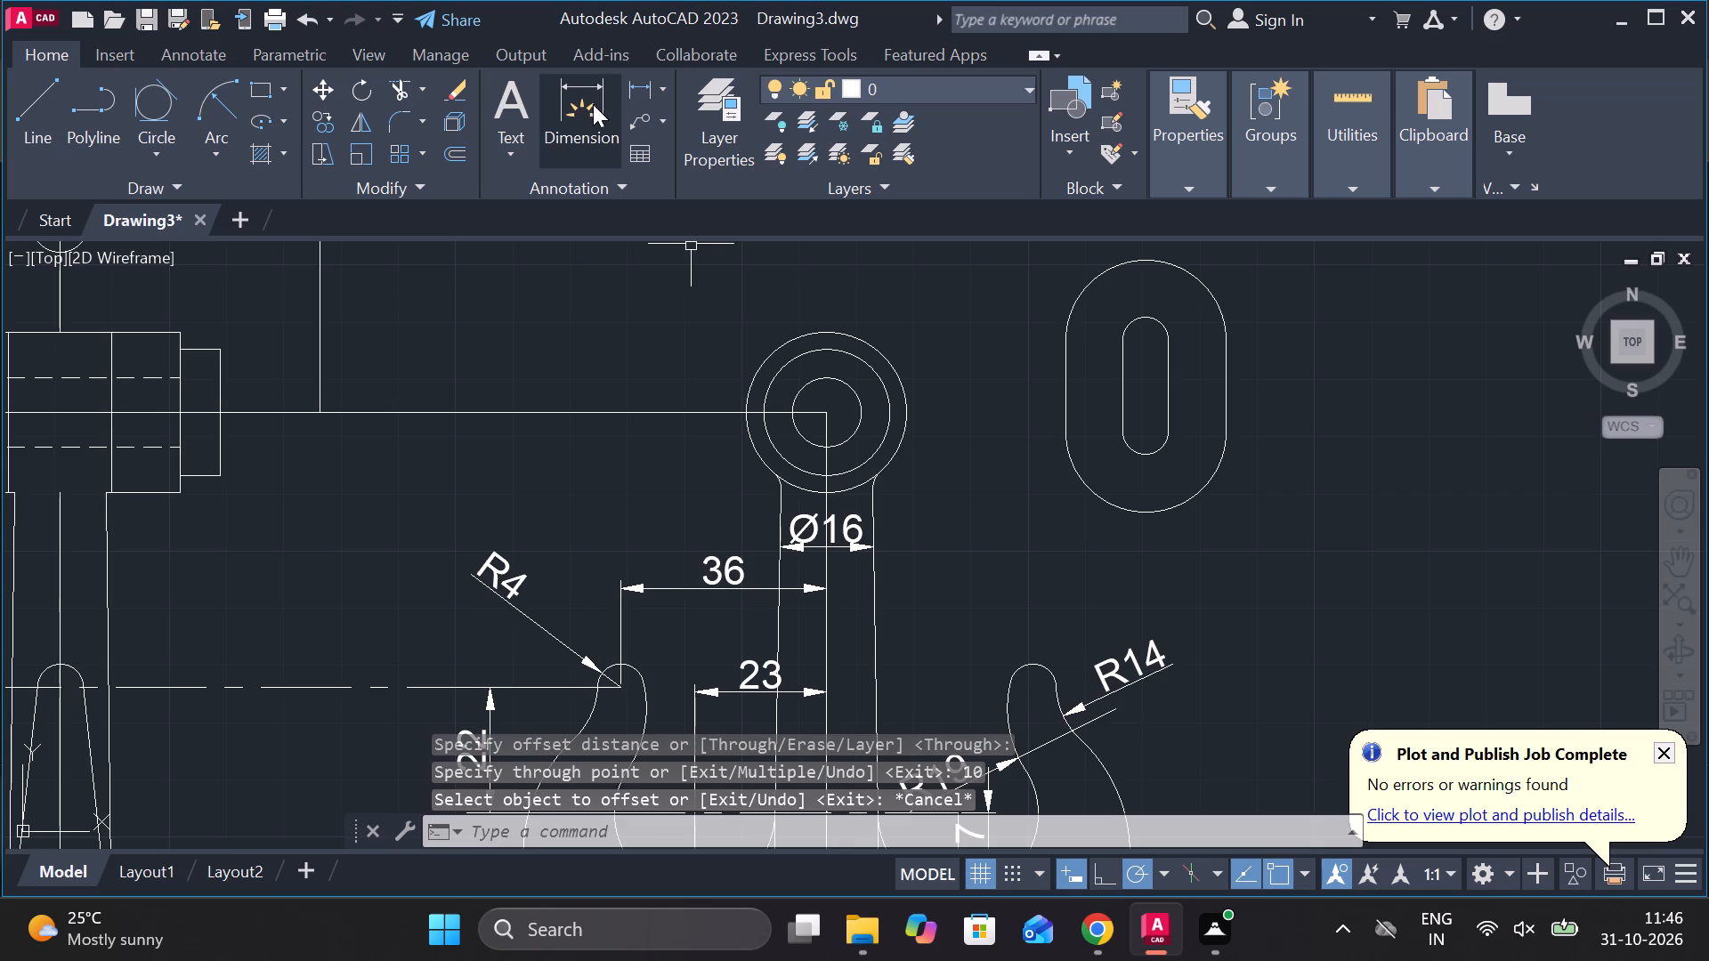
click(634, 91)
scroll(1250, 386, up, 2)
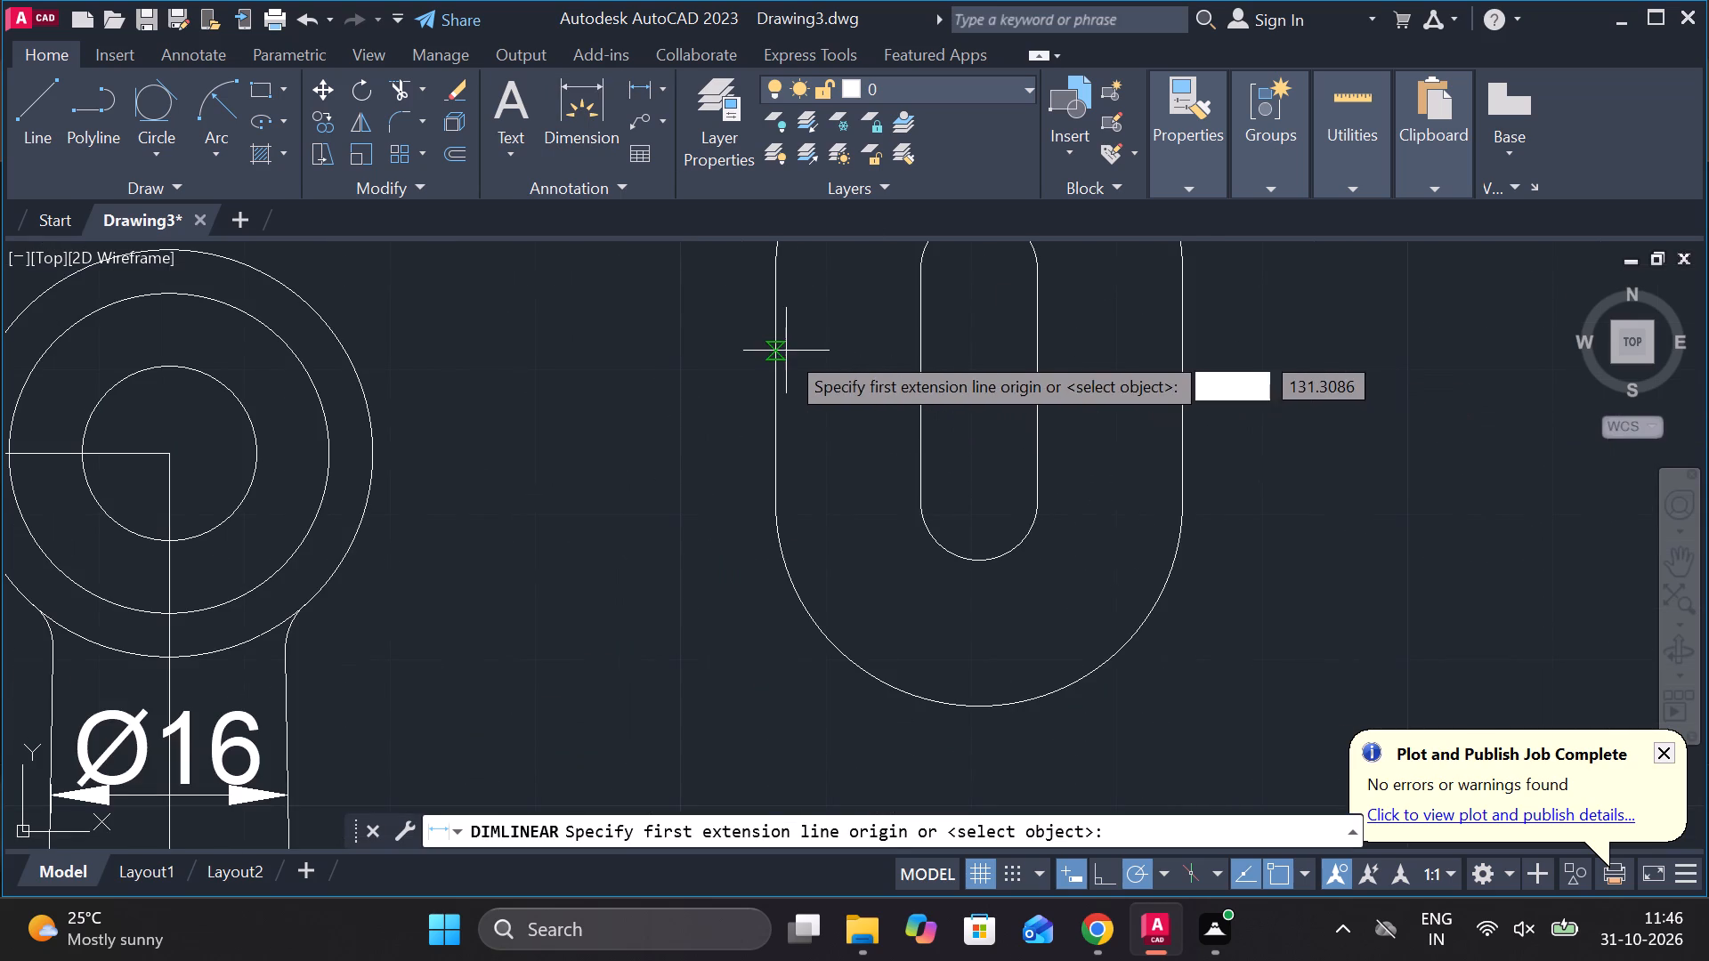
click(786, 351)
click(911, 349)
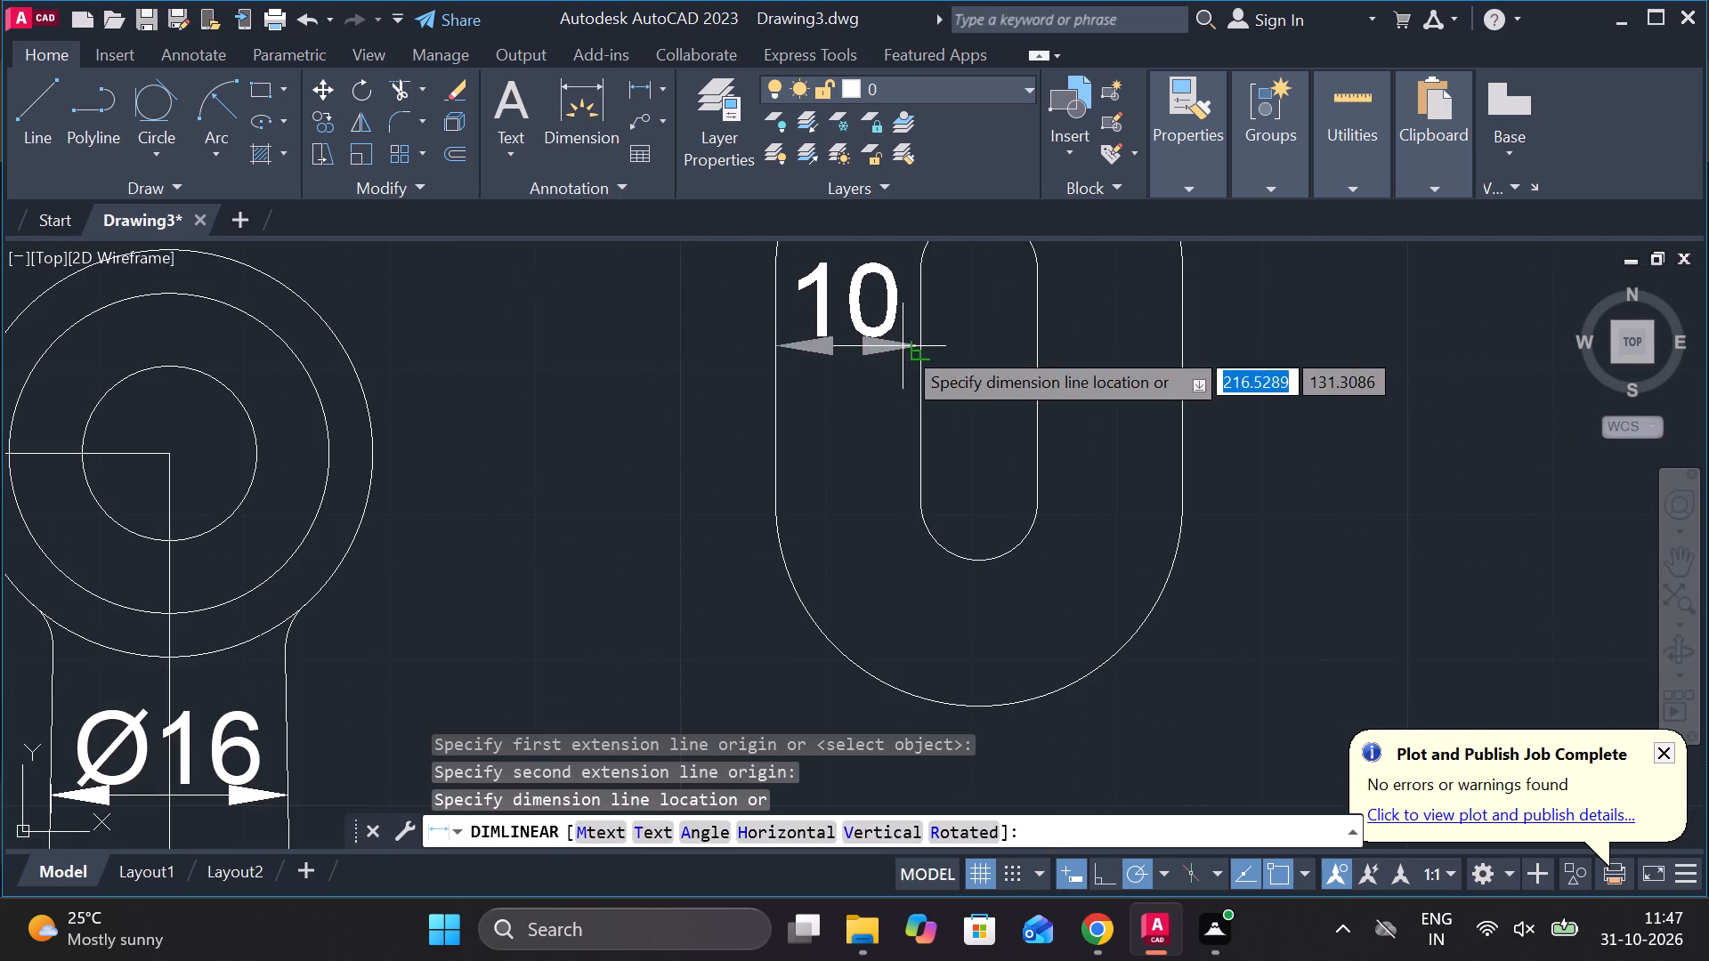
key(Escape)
Check the inner slot's width with a linear dimension.
key(space)
click(924, 360)
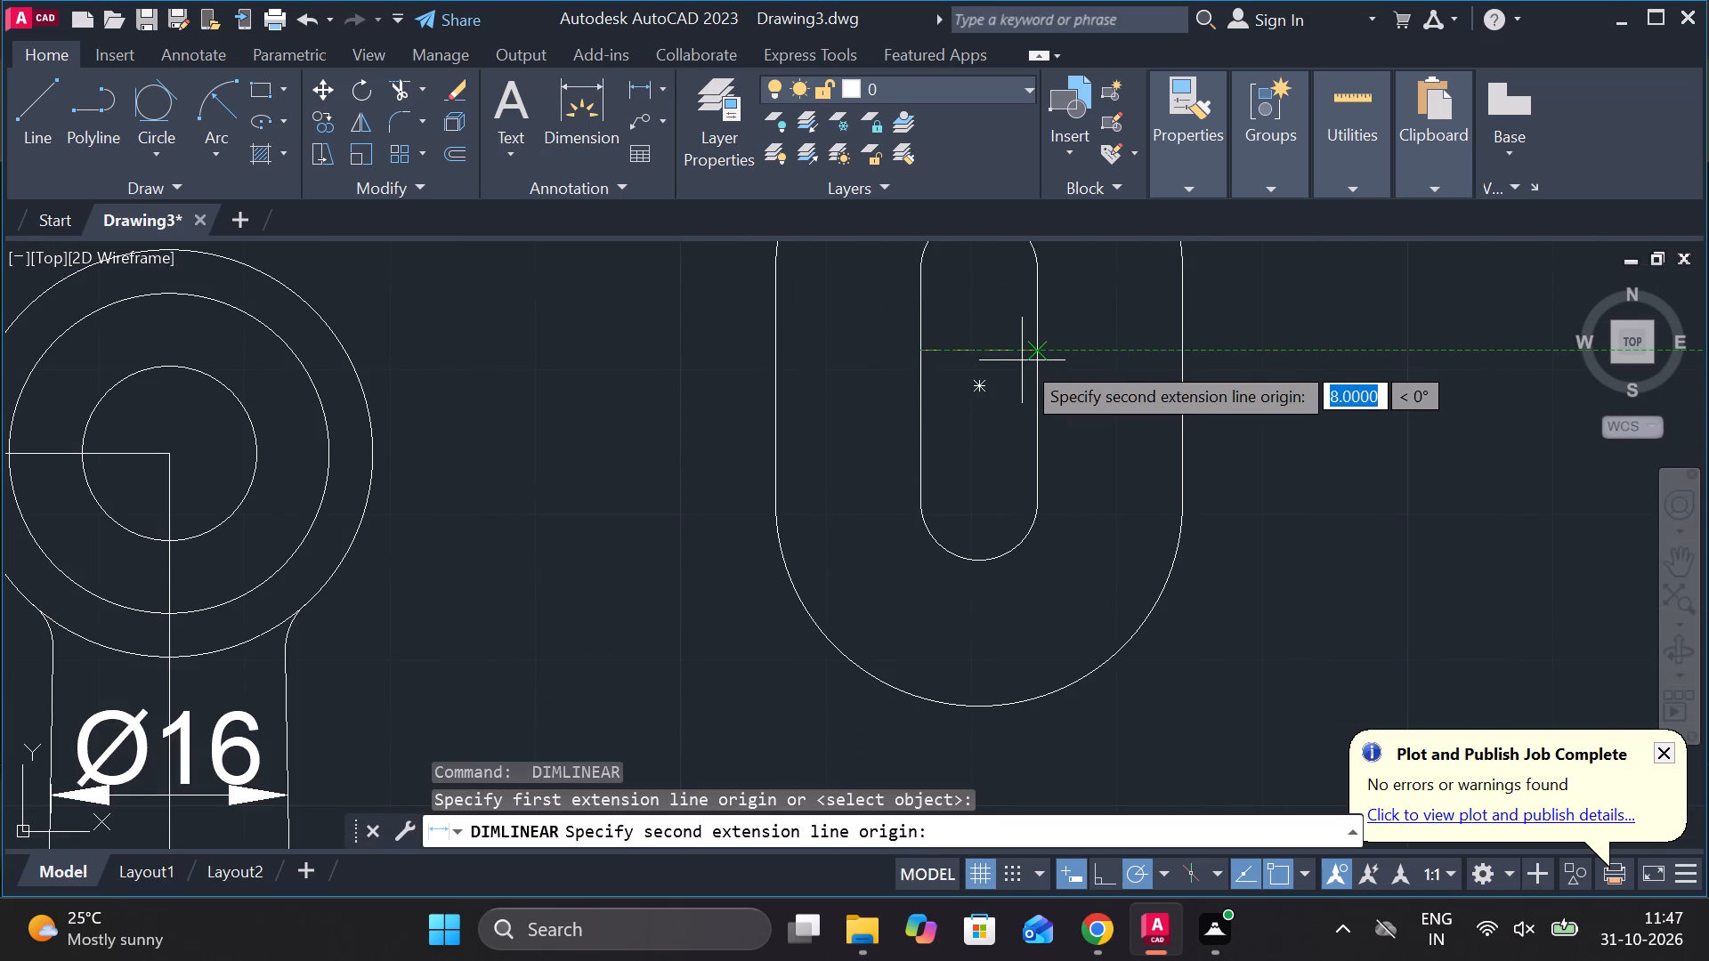
scroll(1022, 360, down, 1)
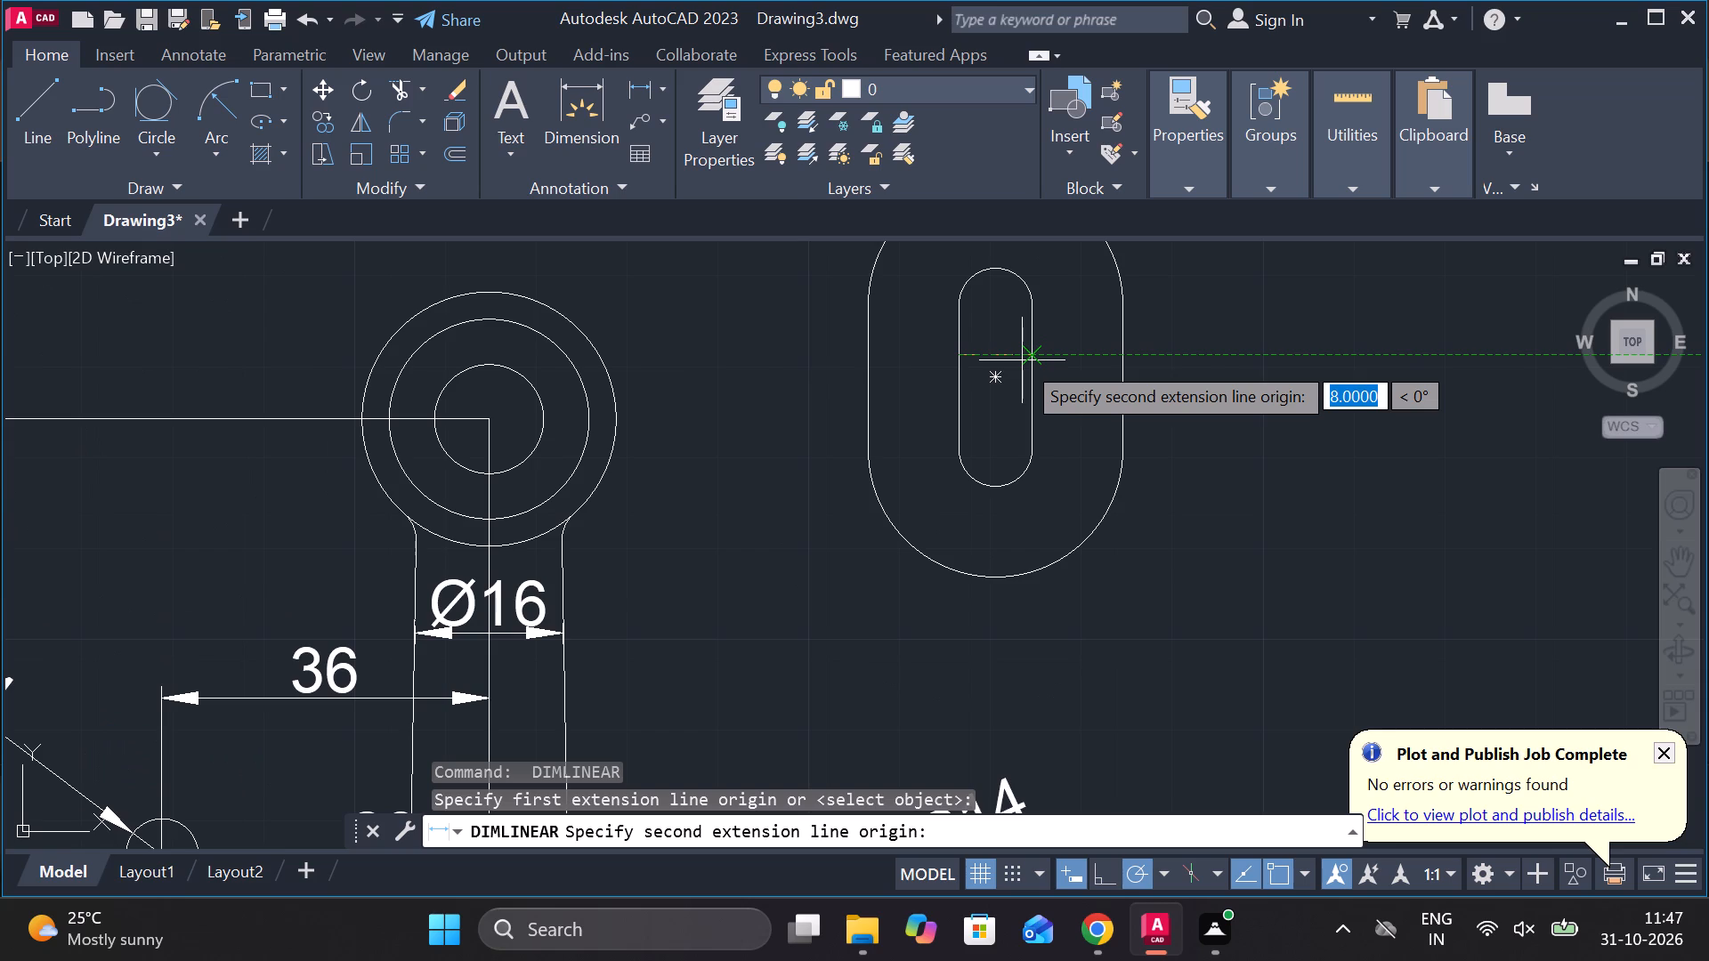
key(Escape)
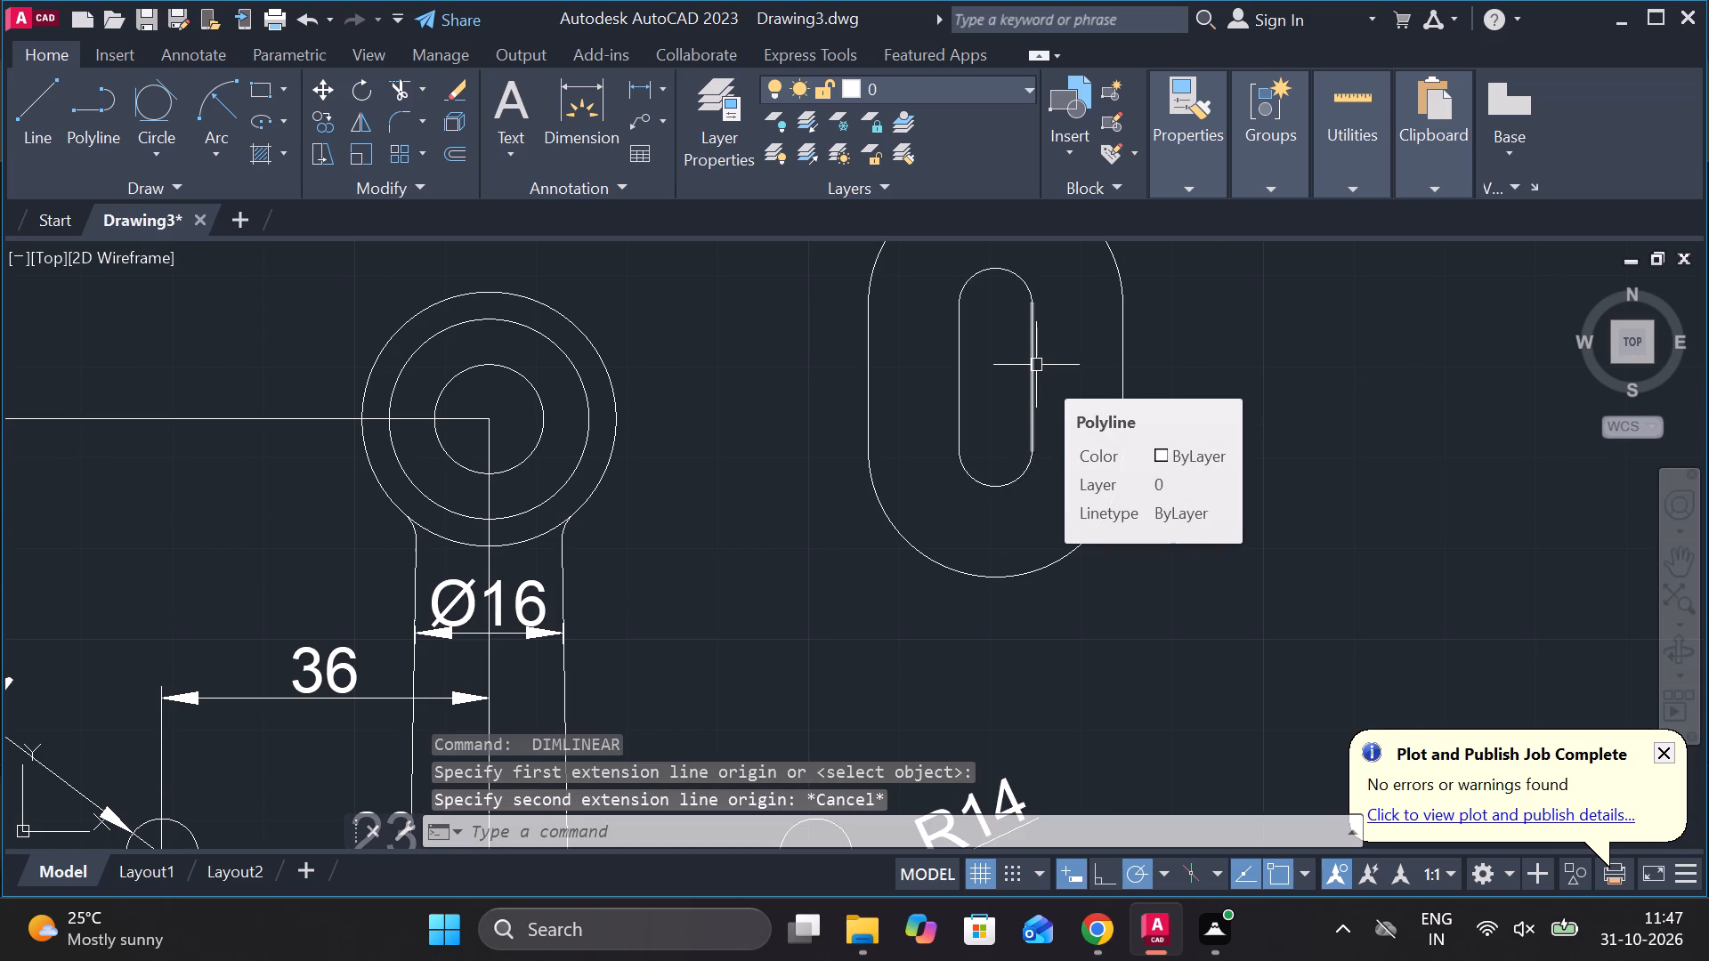
Undo the linear dimension and the inward offset of the slot outline.
key(ctrl+z)
key(ctrl+z)
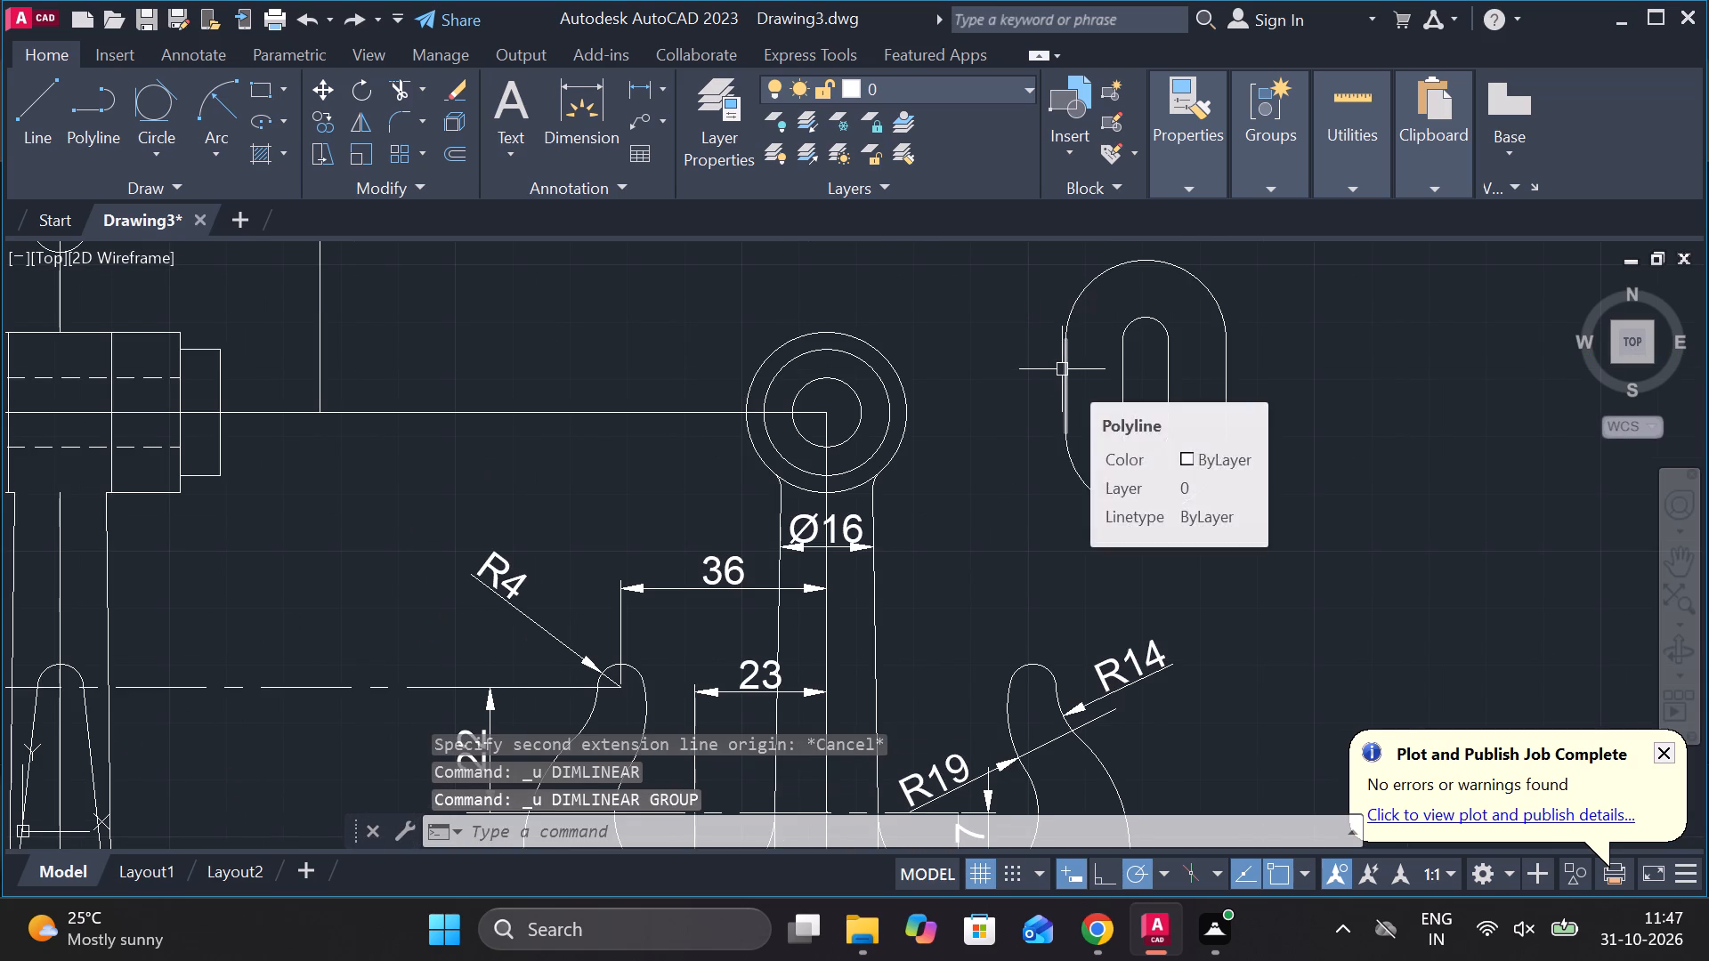
key(ctrl+z)
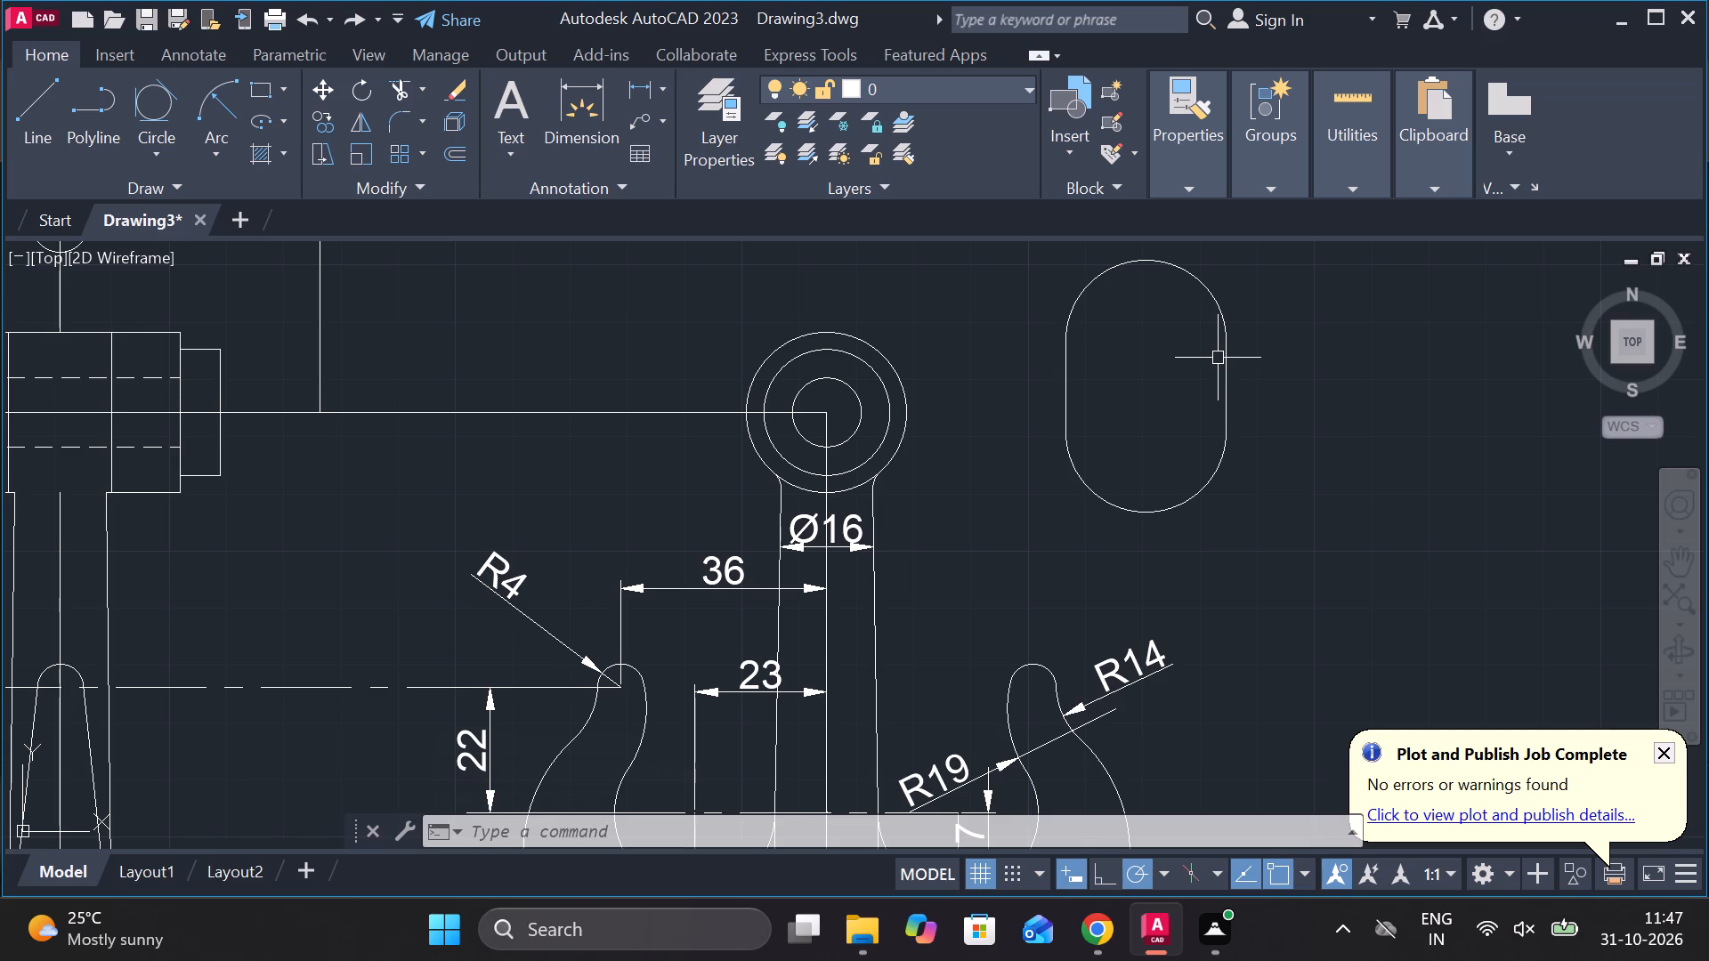
key(Escape)
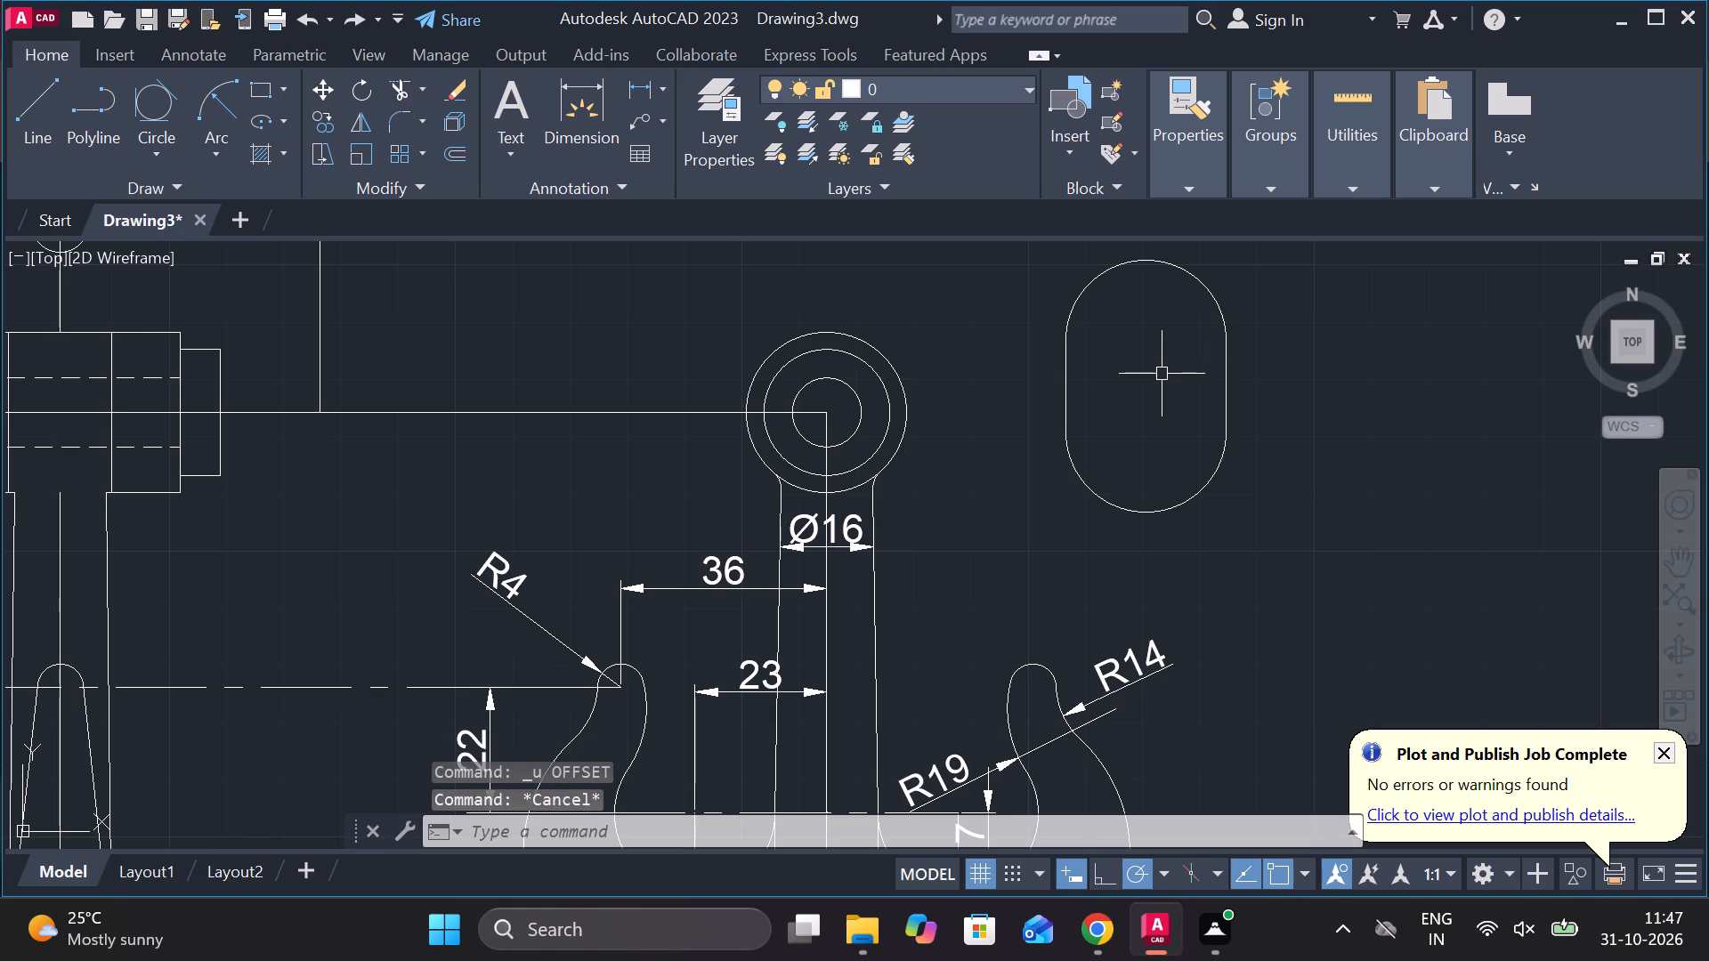
Draw a vertical centre line through the slot from its top arc's midpoint to its bottom arc's midpoint.
key(l)
key(Return)
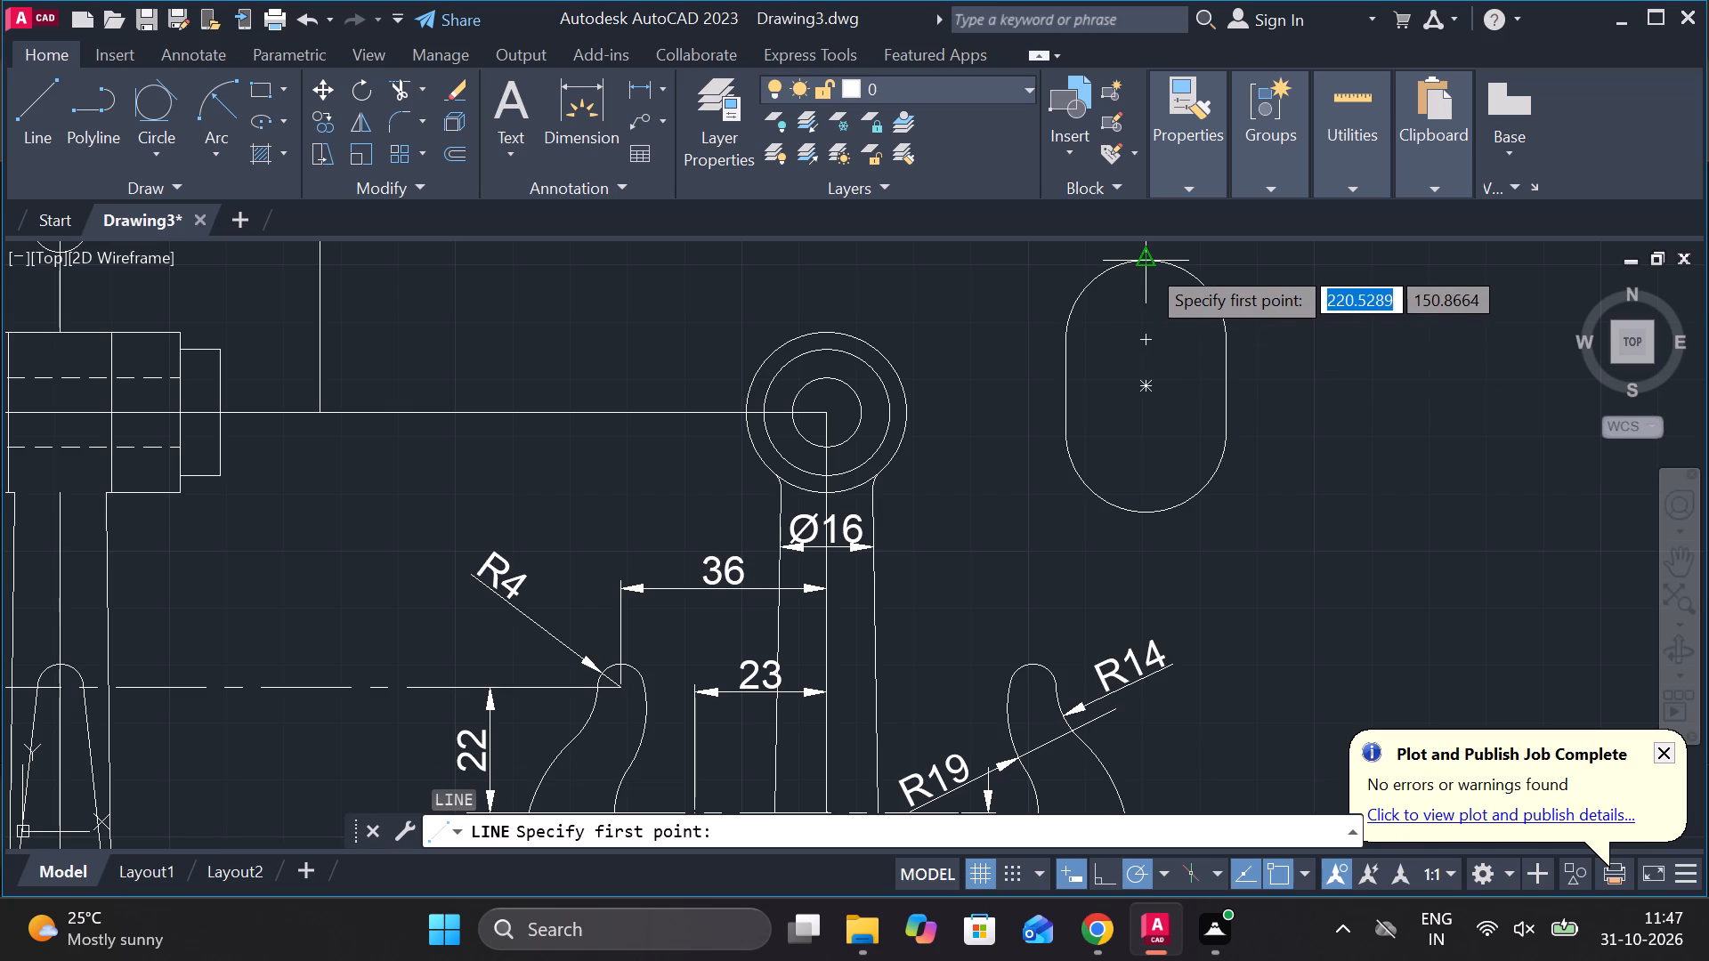
click(1146, 262)
click(1139, 505)
key(Escape)
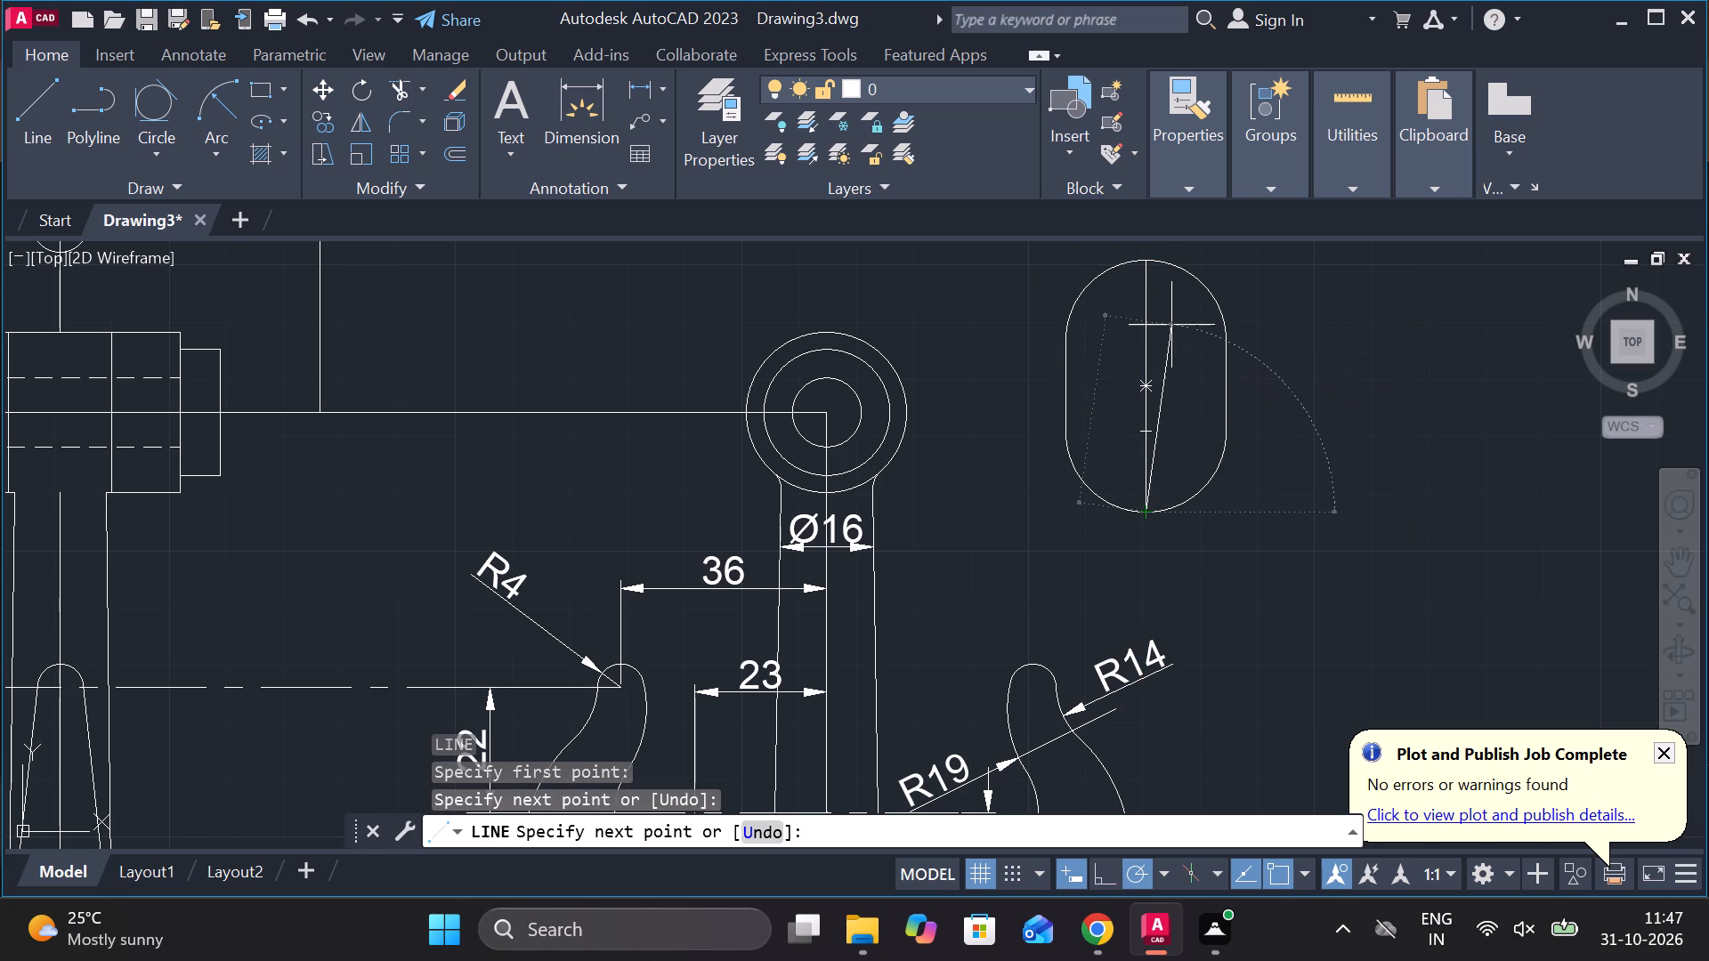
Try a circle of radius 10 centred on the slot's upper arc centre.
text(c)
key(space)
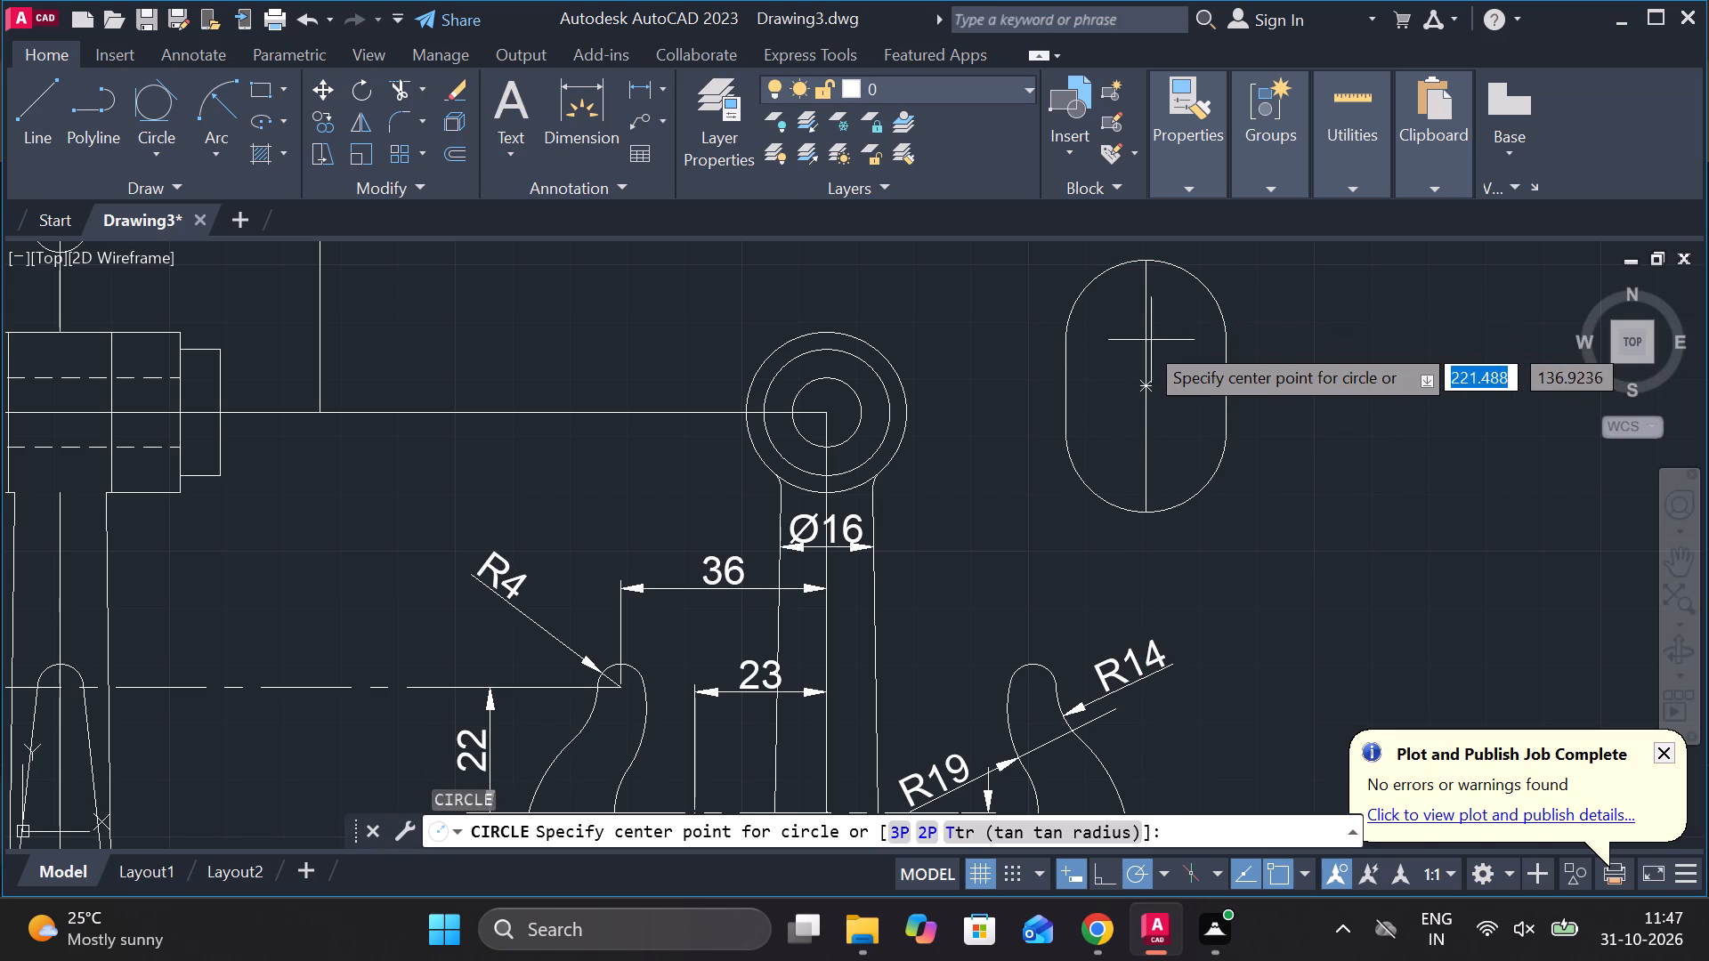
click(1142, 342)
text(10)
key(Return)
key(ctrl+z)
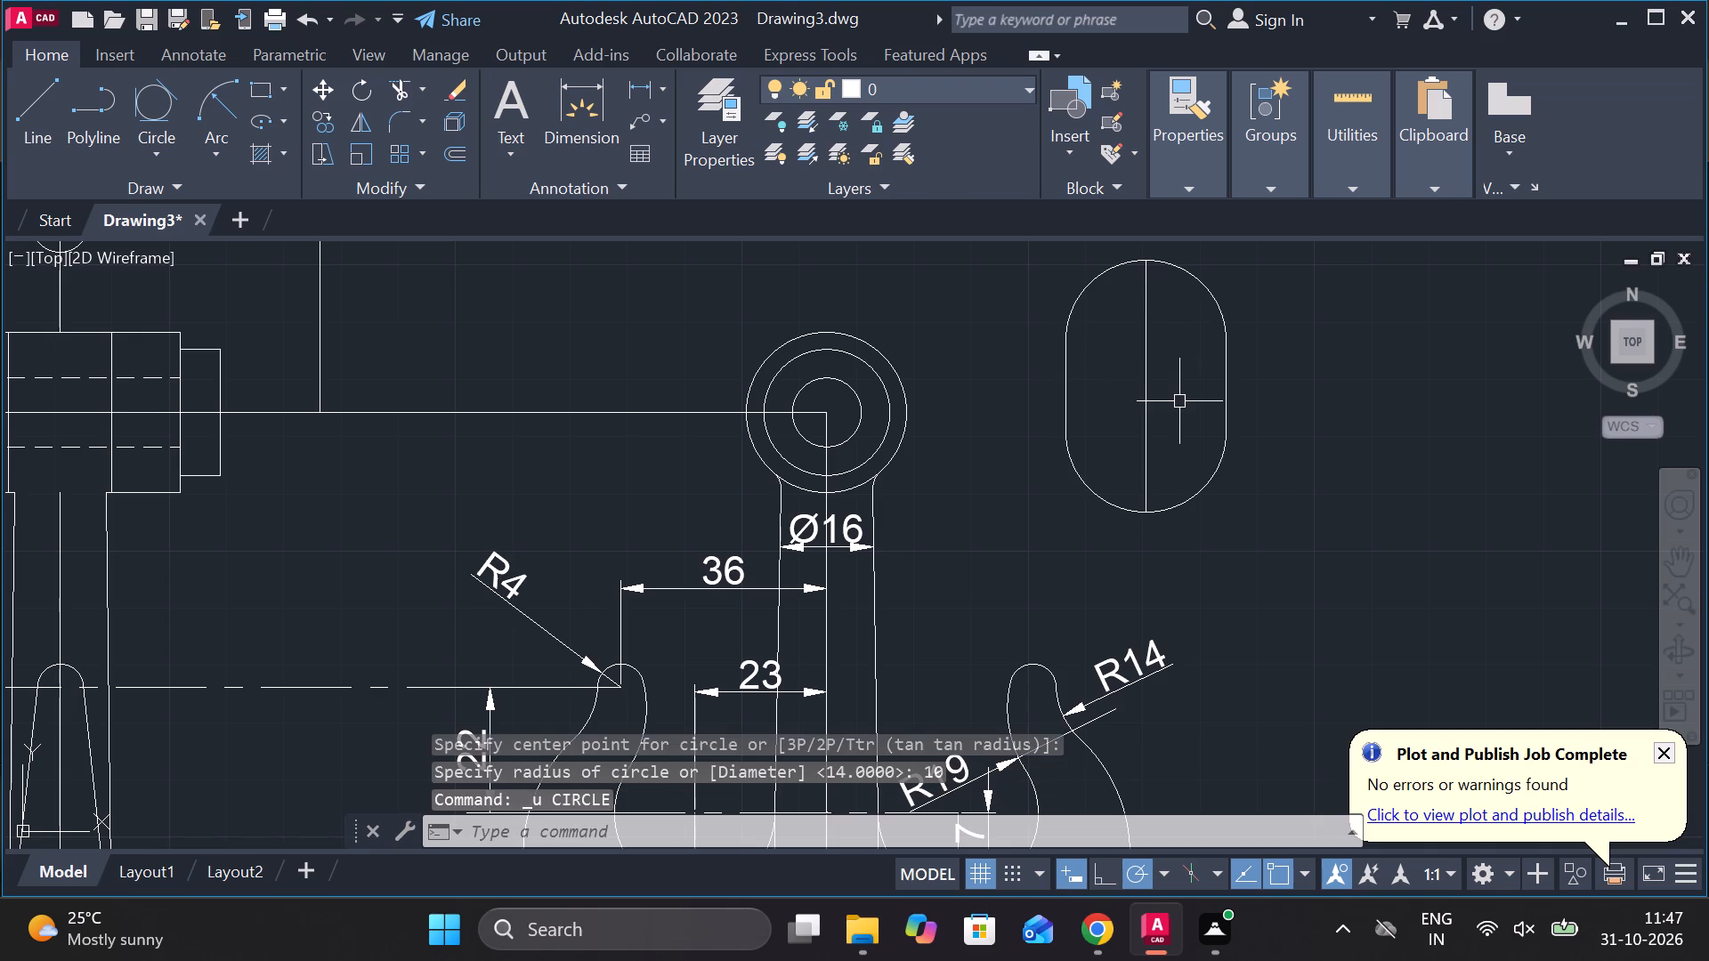
Draw two circles of diameter 10, centred on the slot's upper and lower arc centres.
text(c)
key(space)
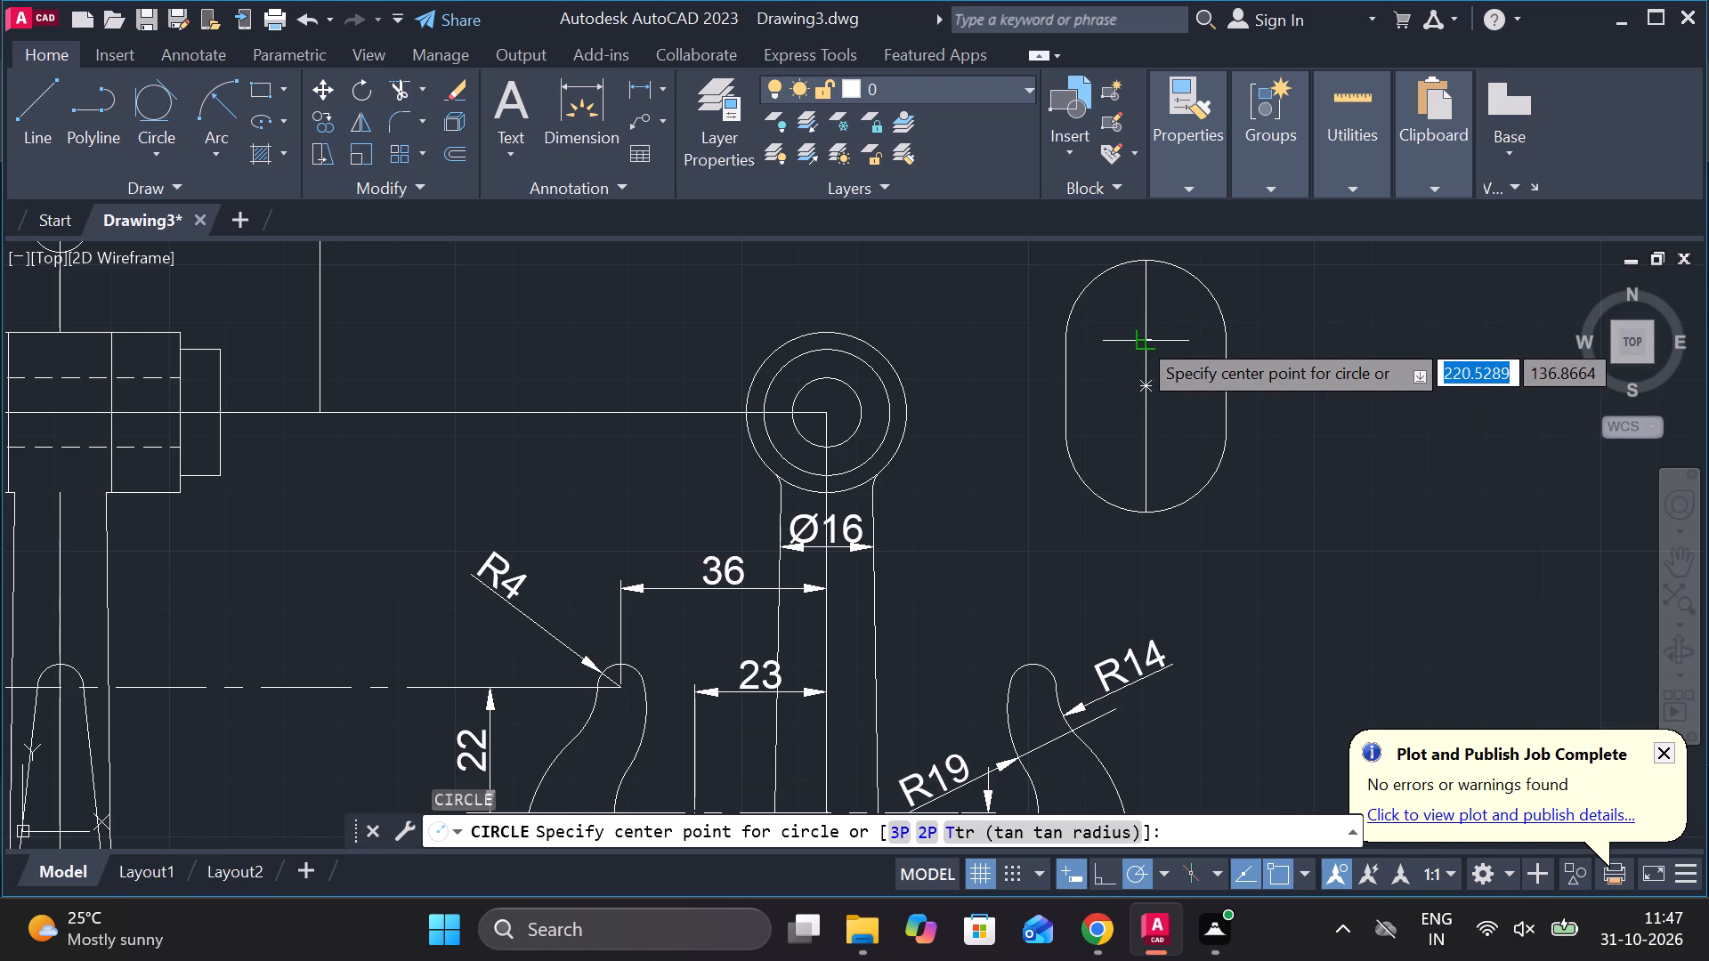
click(1154, 335)
text(d 10)
key(Return)
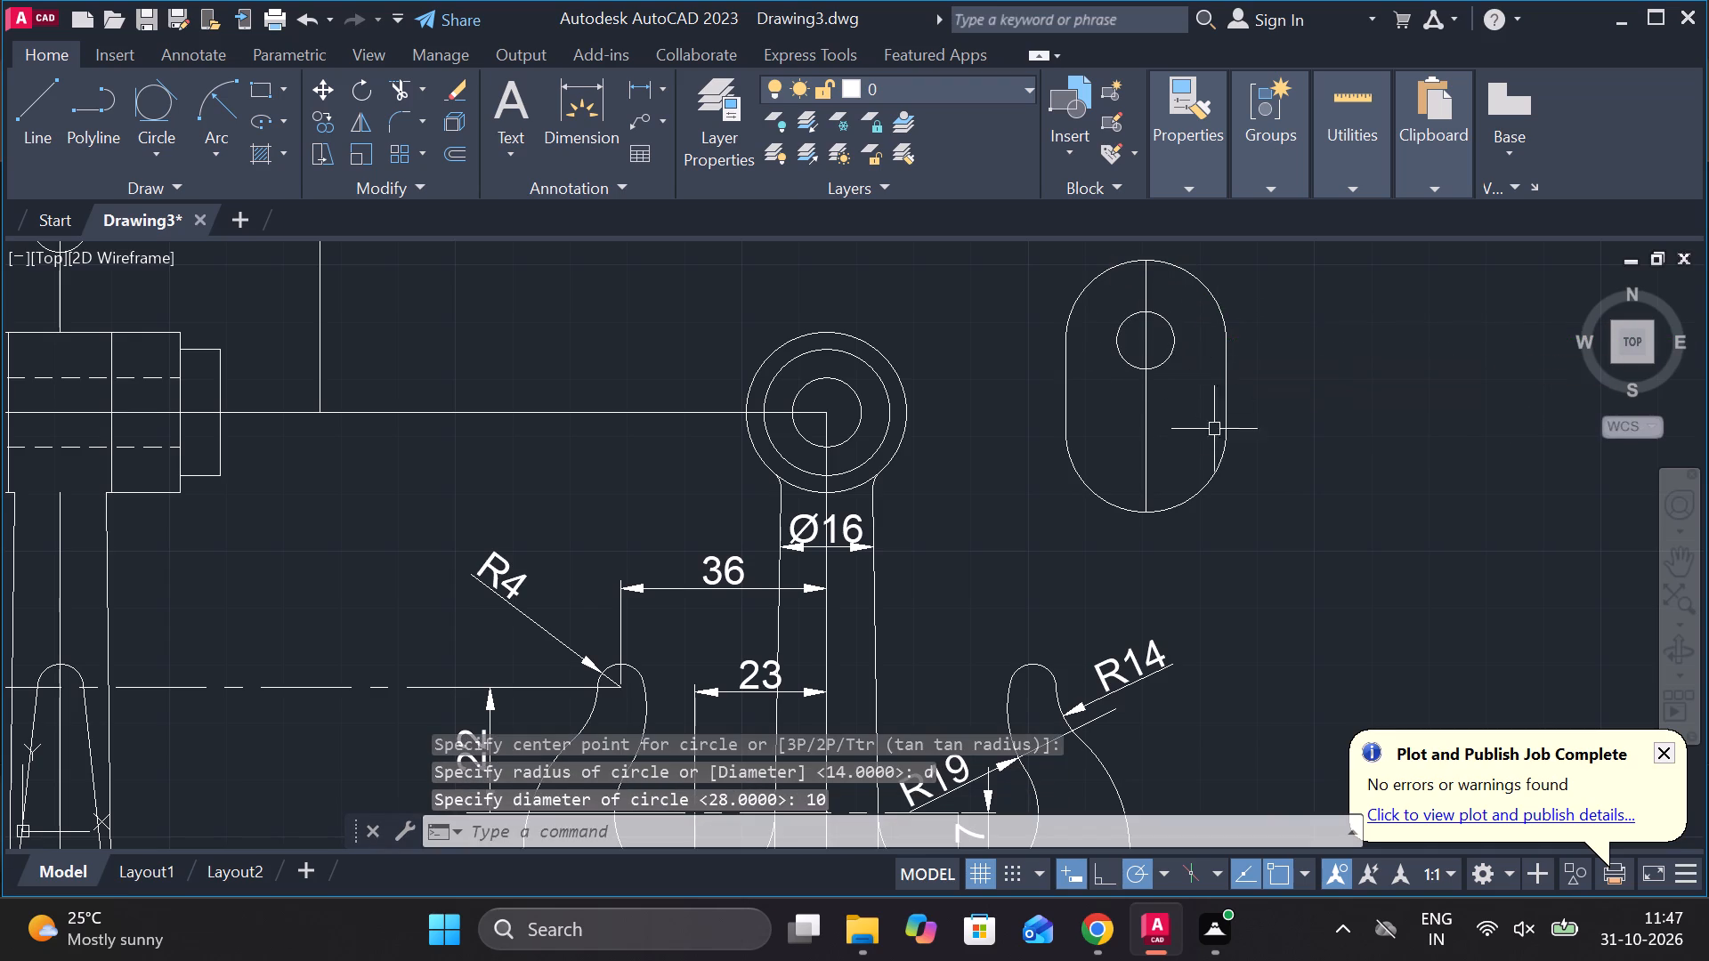
text(c)
key(space)
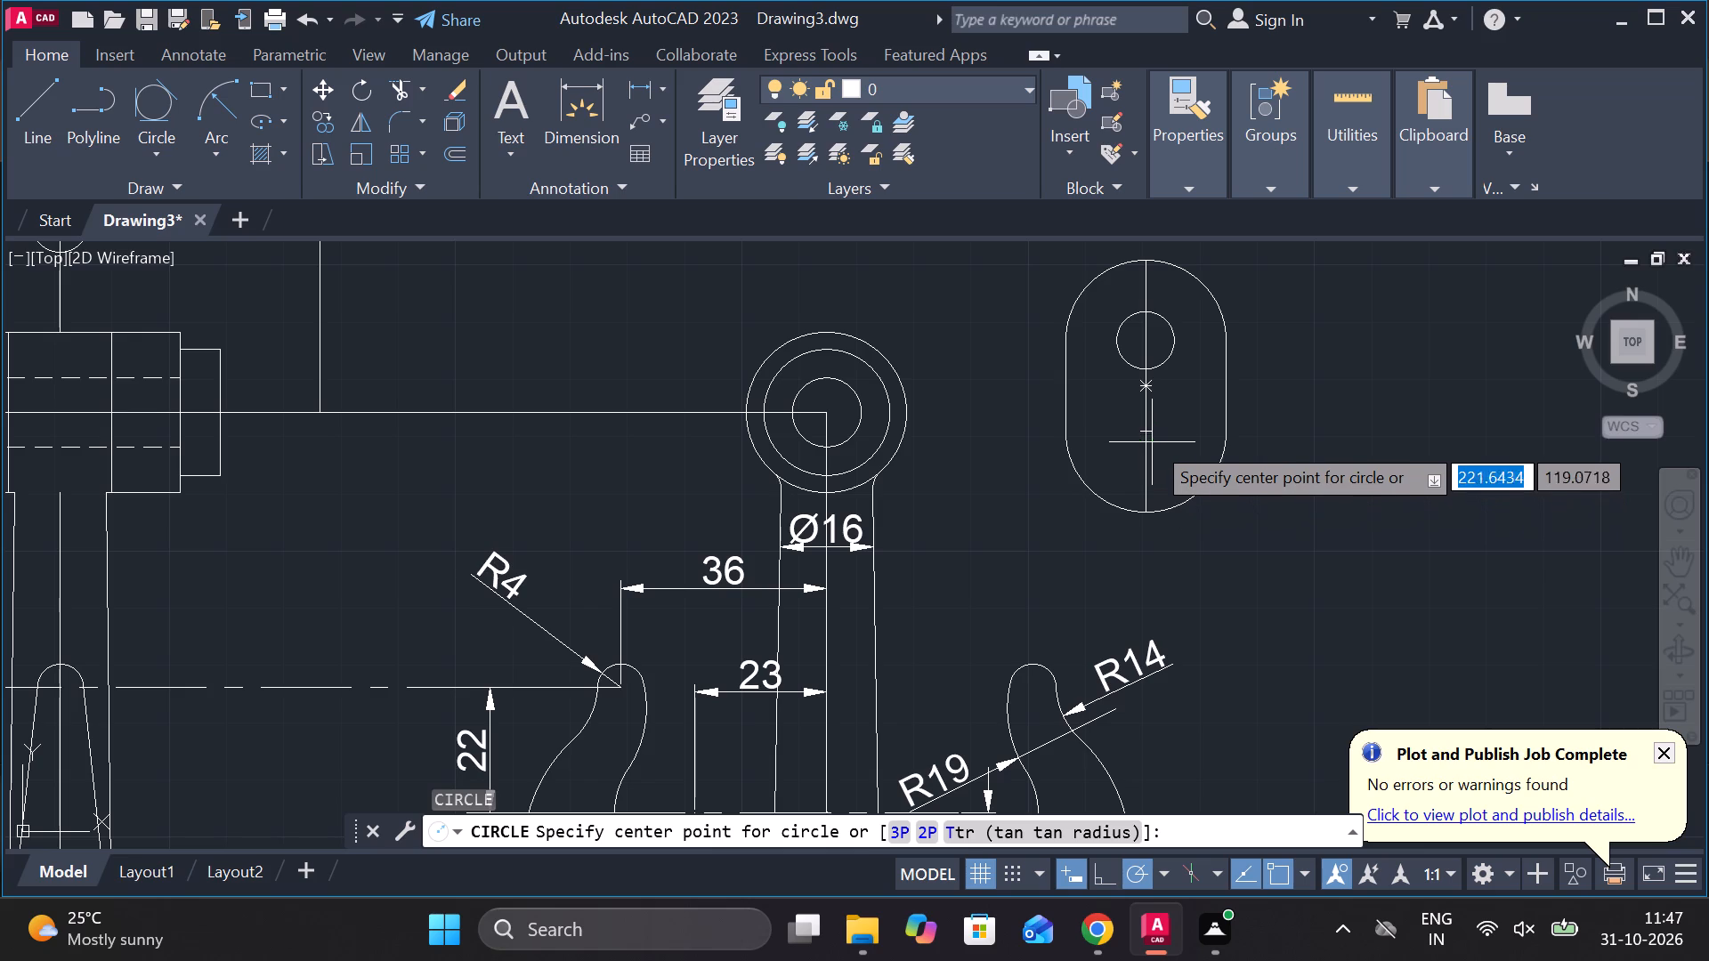
click(1150, 438)
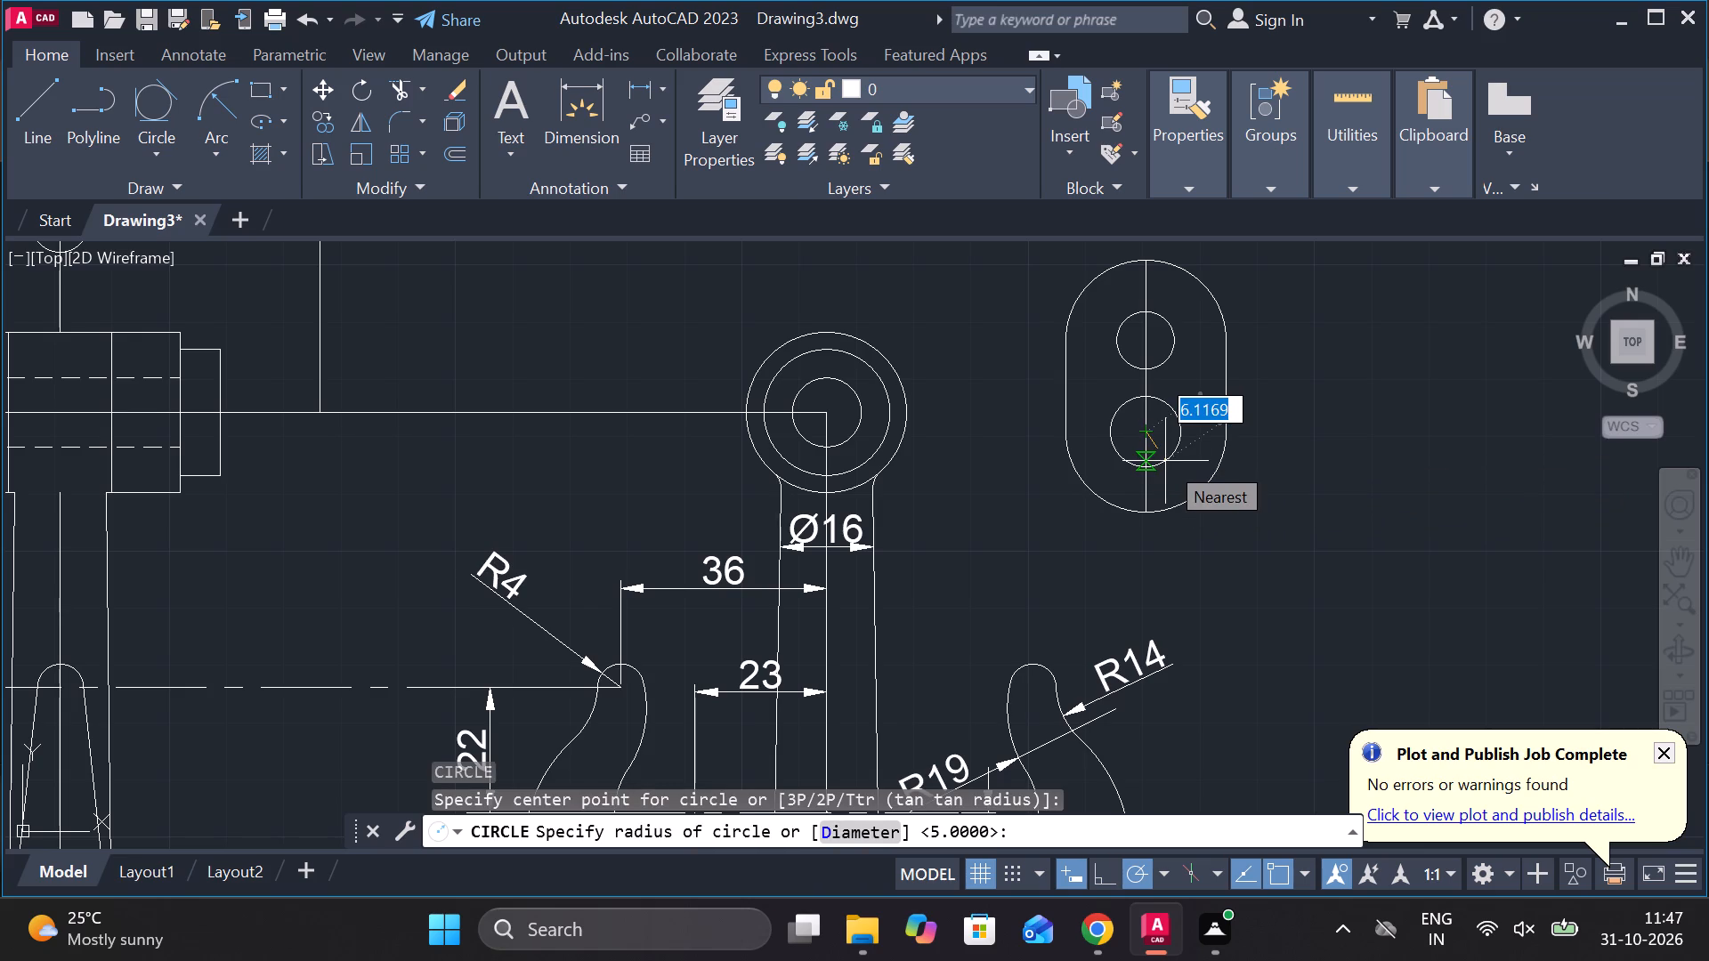
text(d 10)
key(Return)
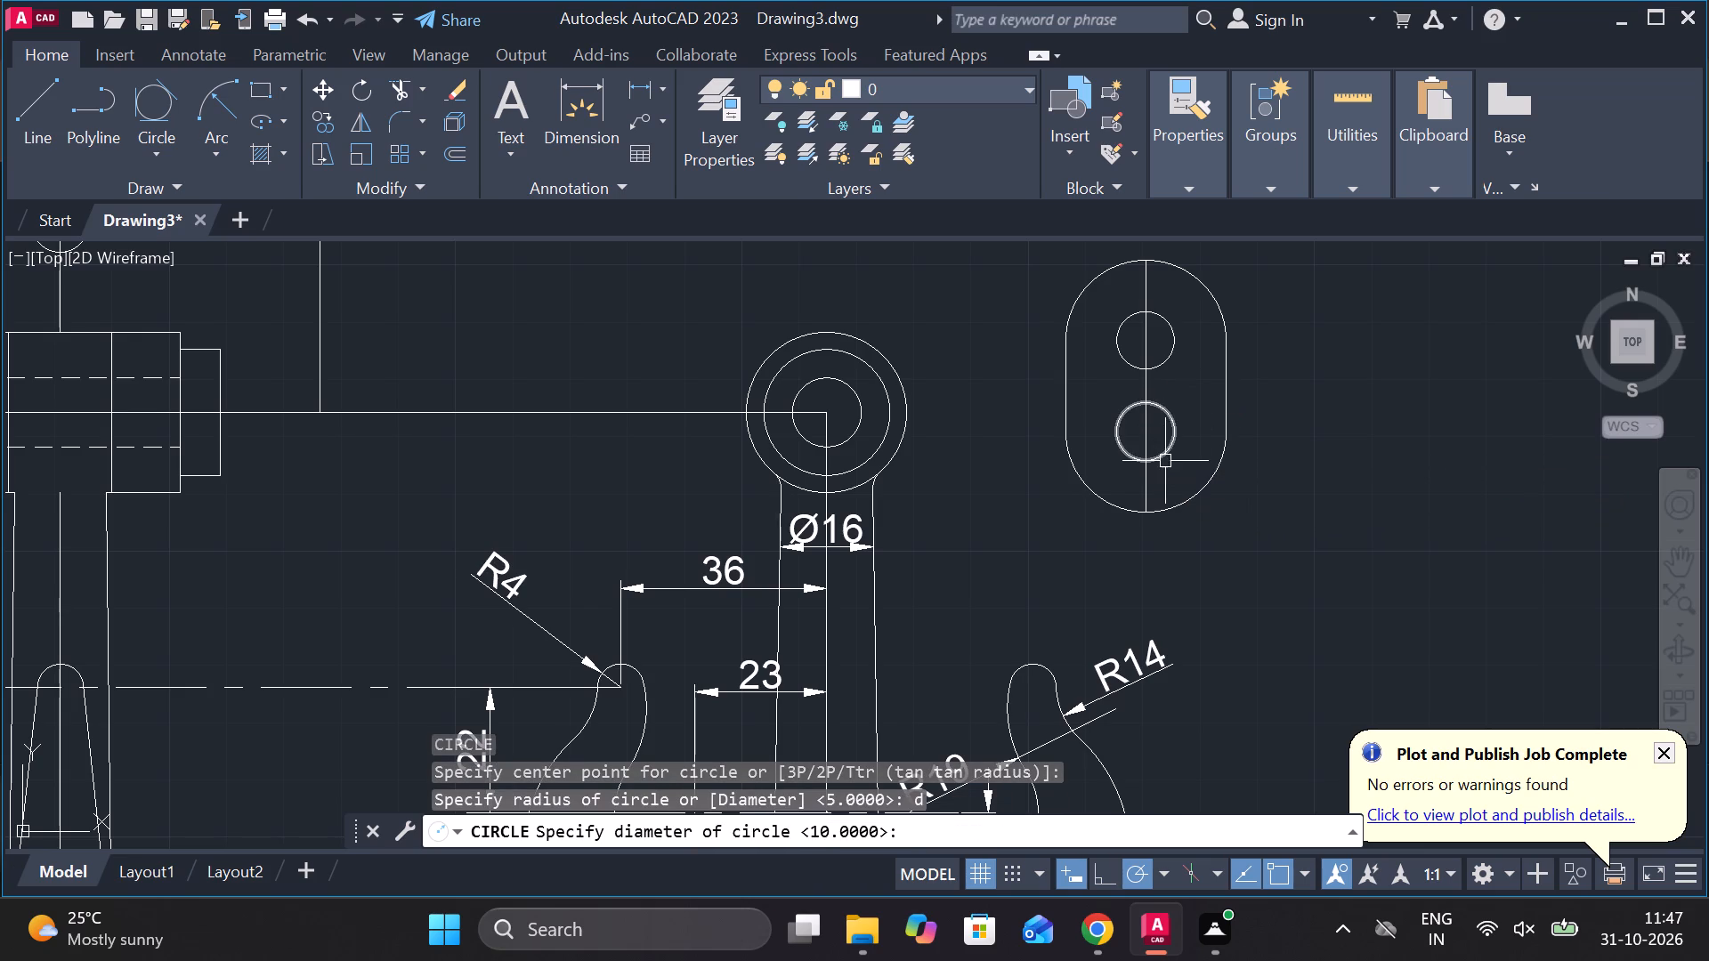
key(Escape)
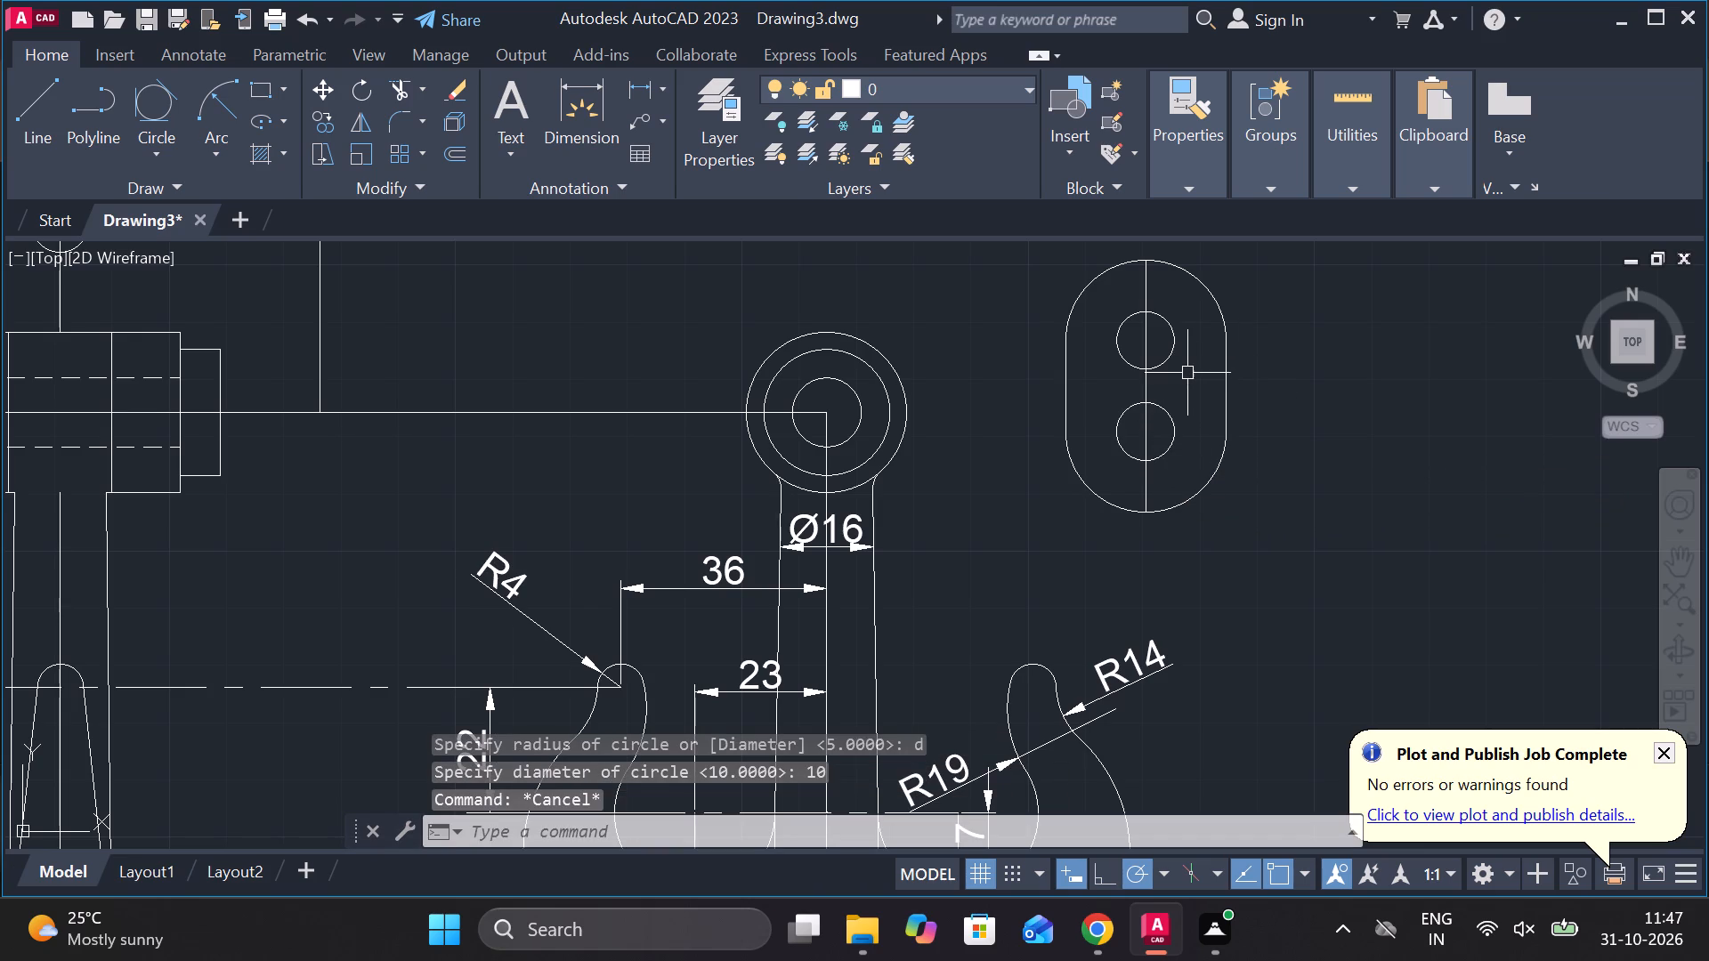
Draw a vertical line tangent to the right sides of the two 10-diameter circles.
key(l)
key(Return)
text(tan)
key(space)
click(1174, 340)
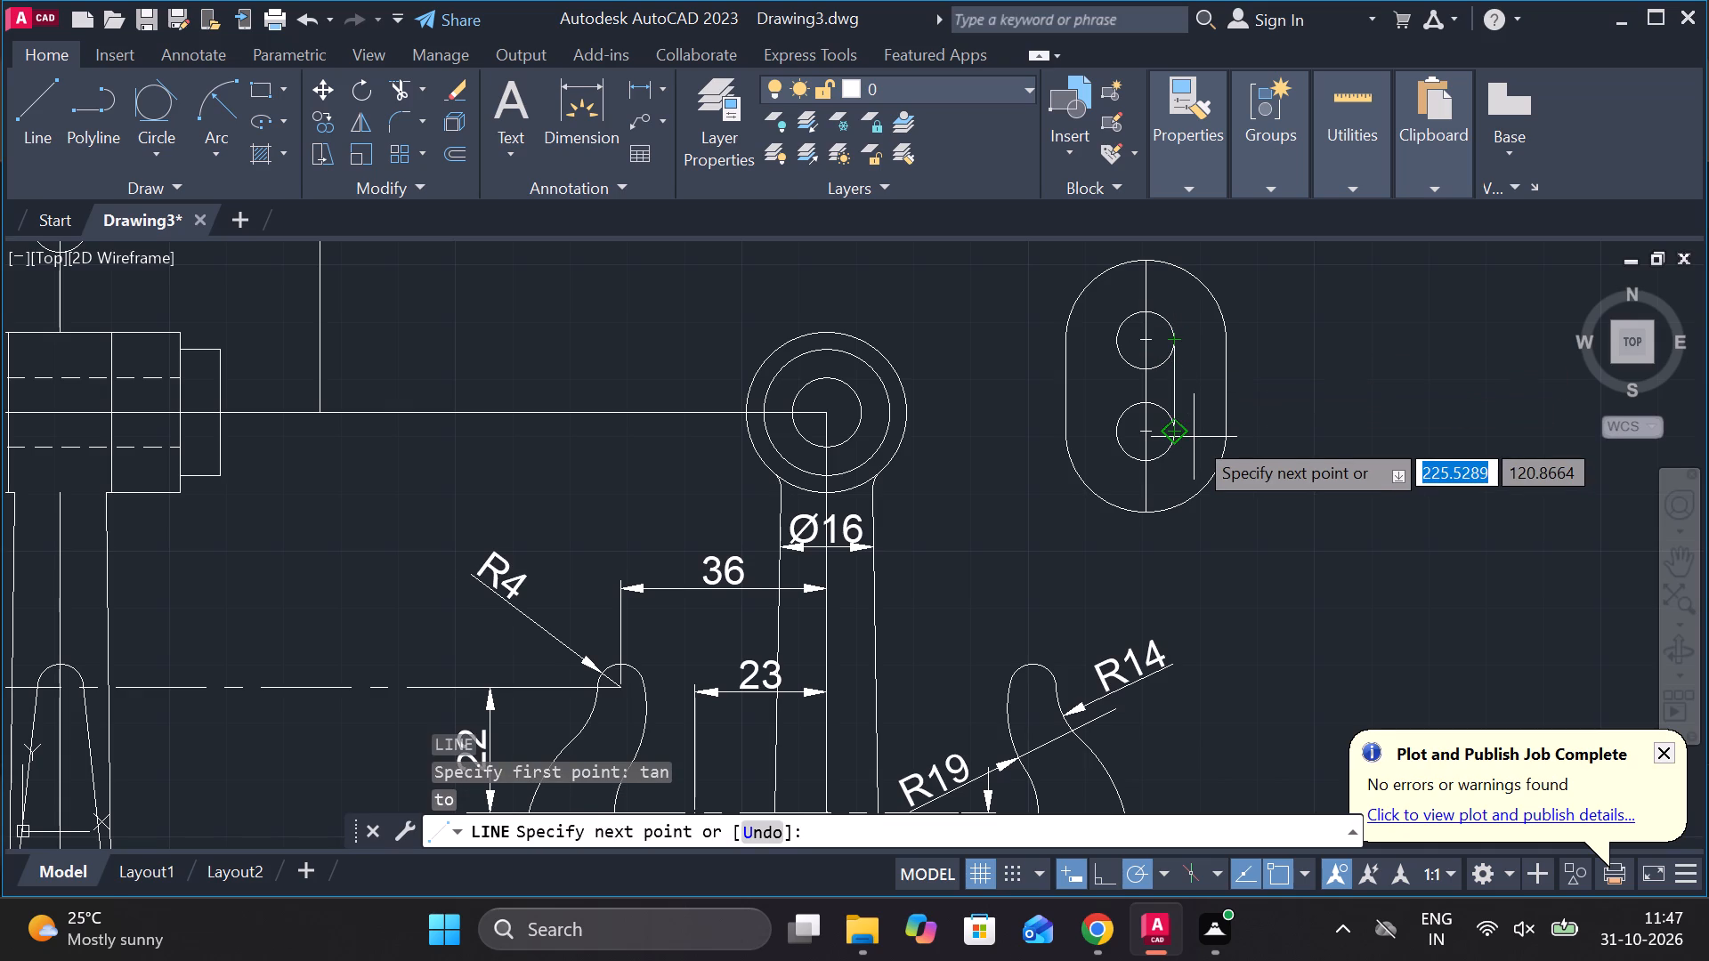
text(tan)
key(space)
click(1190, 435)
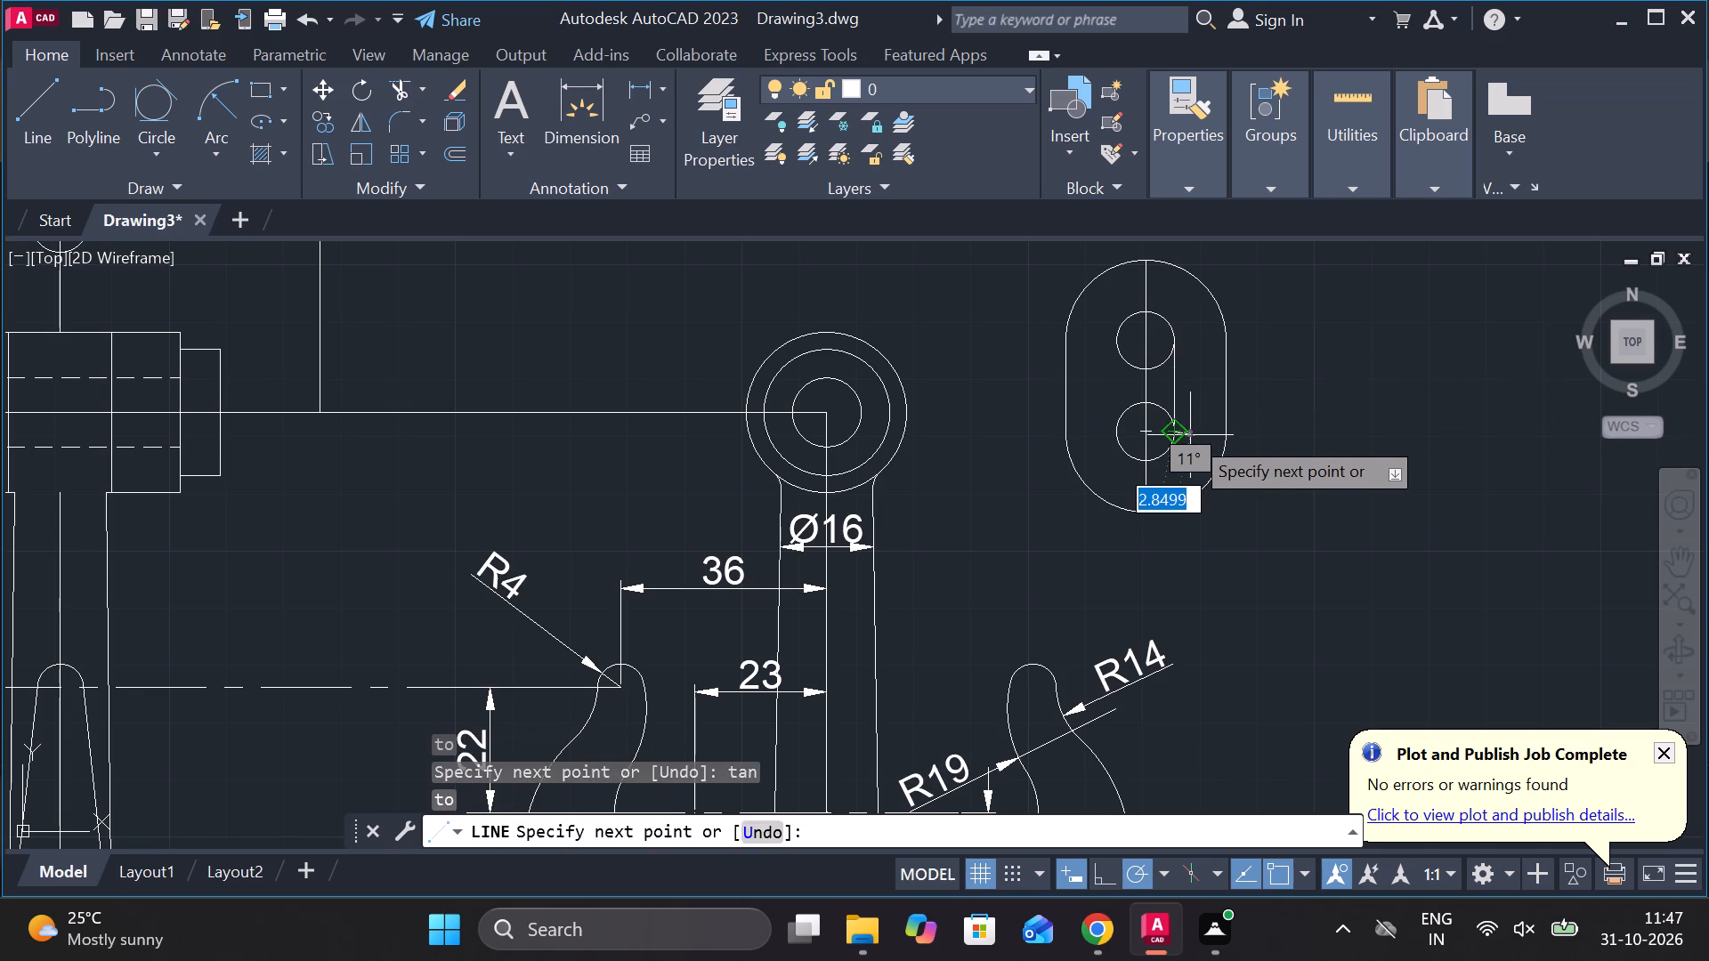
key(Escape)
Draw a vertical line tangent to the left sides of the two 10-diameter circles.
key(l)
key(Return)
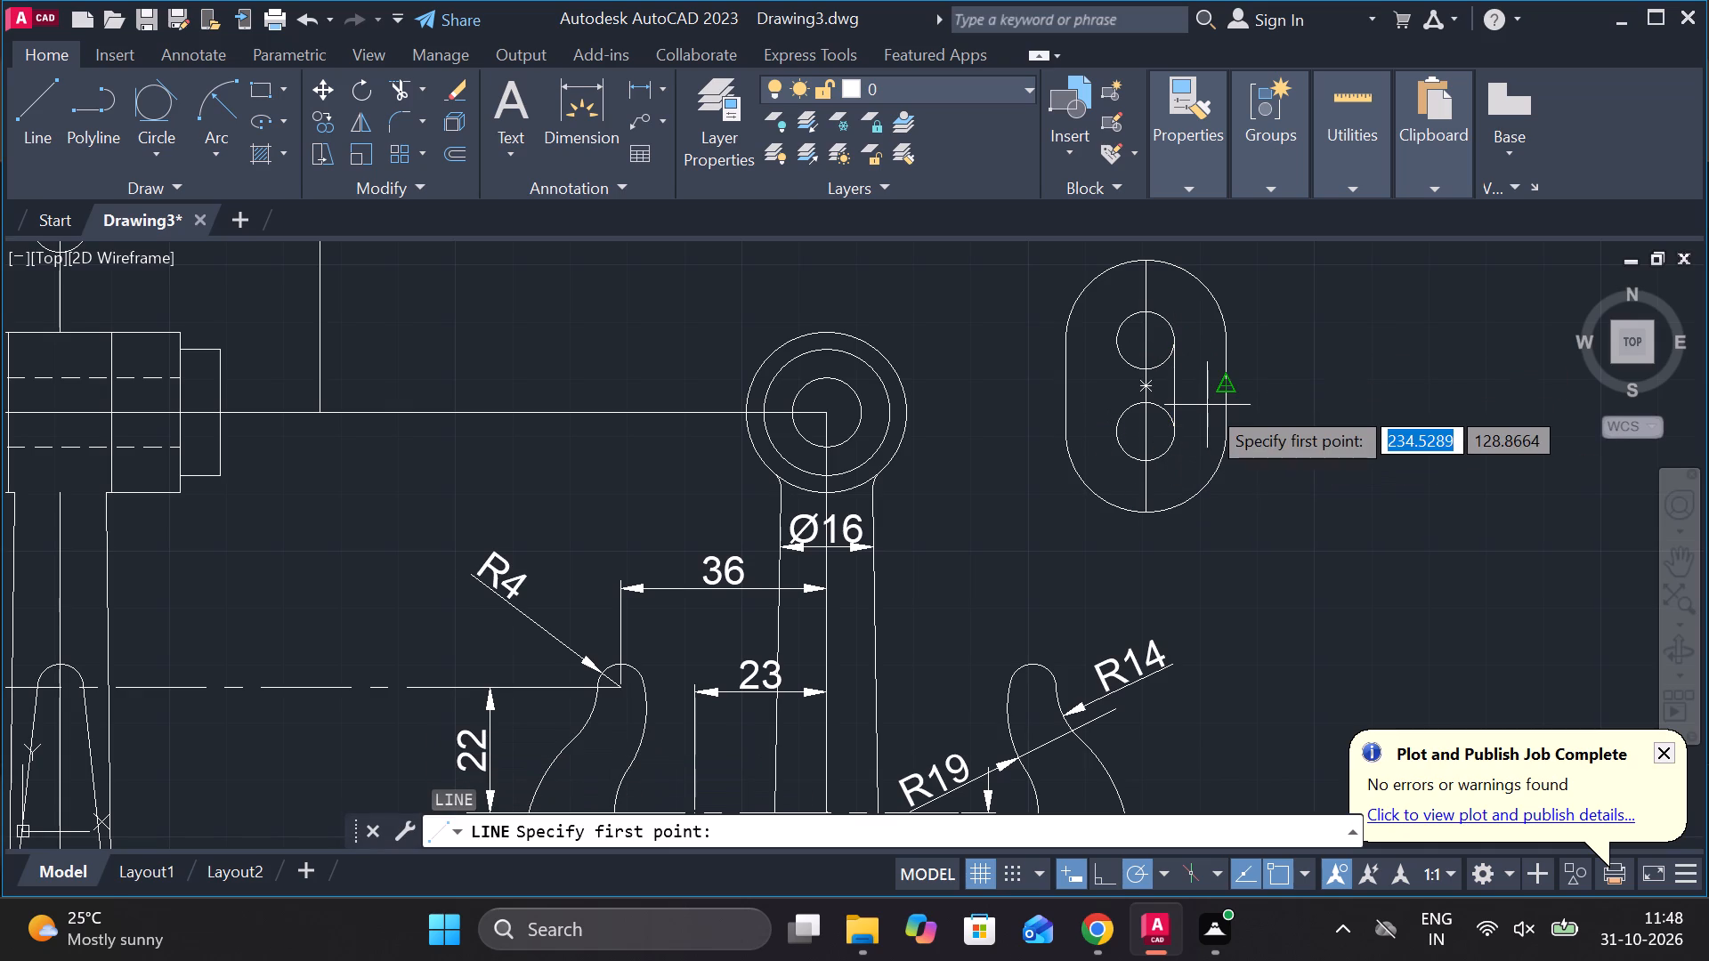
text(tan)
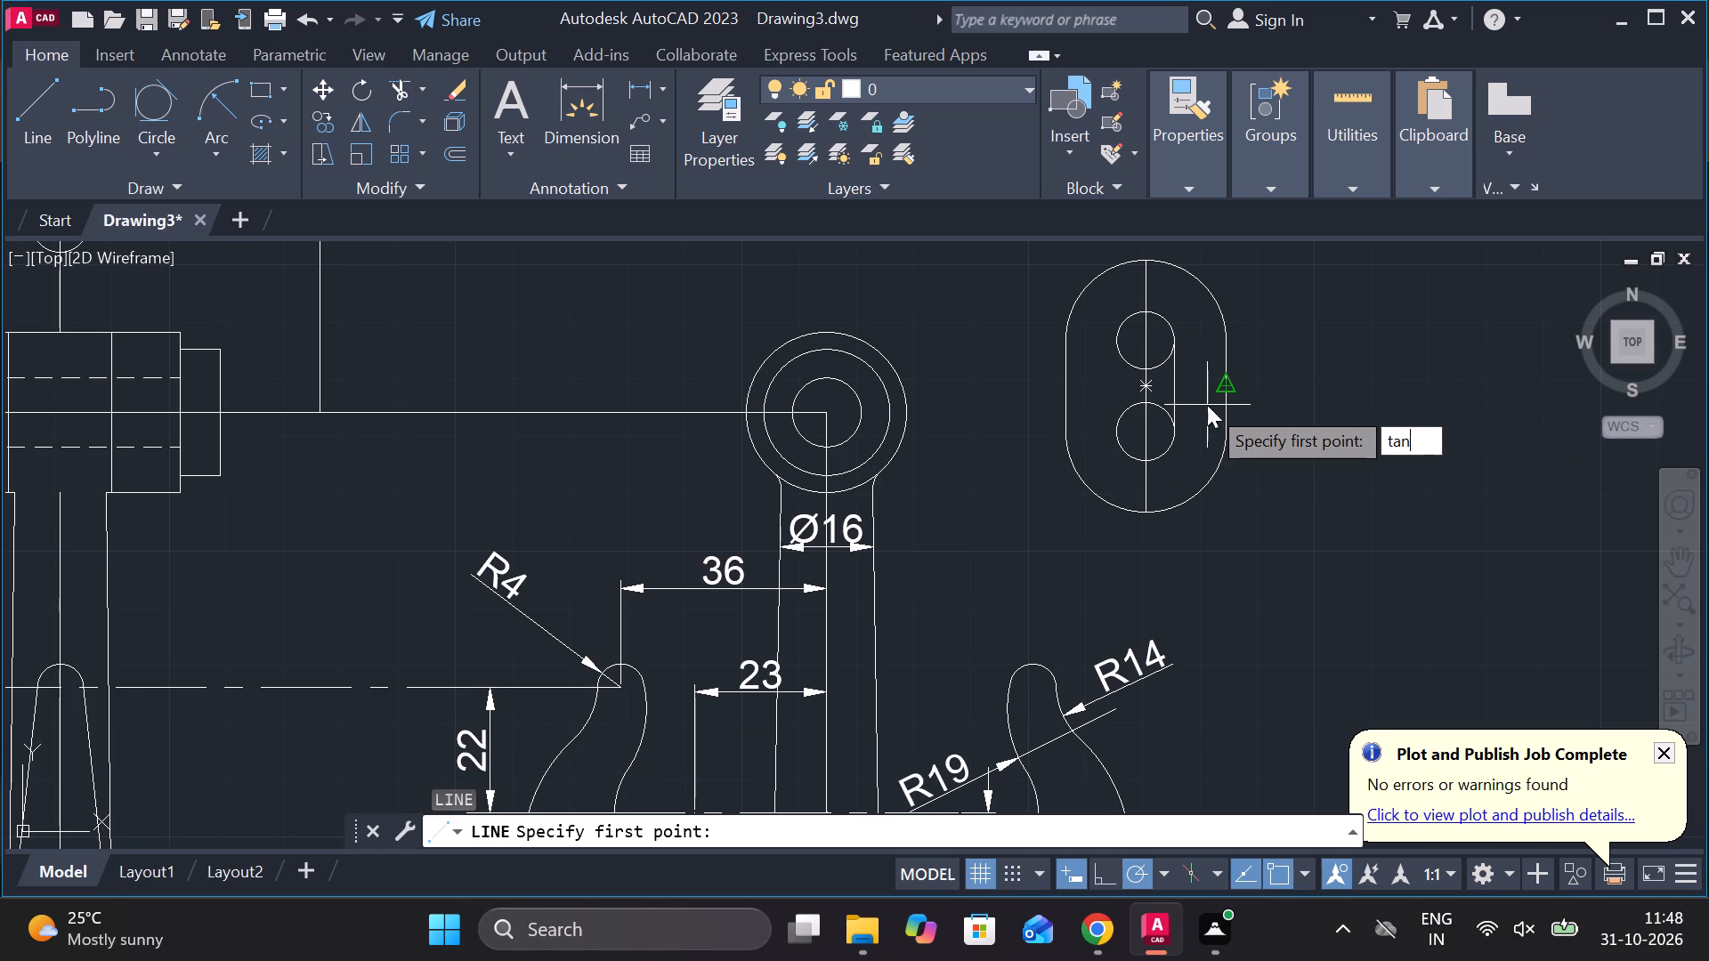
key(Return)
click(1111, 343)
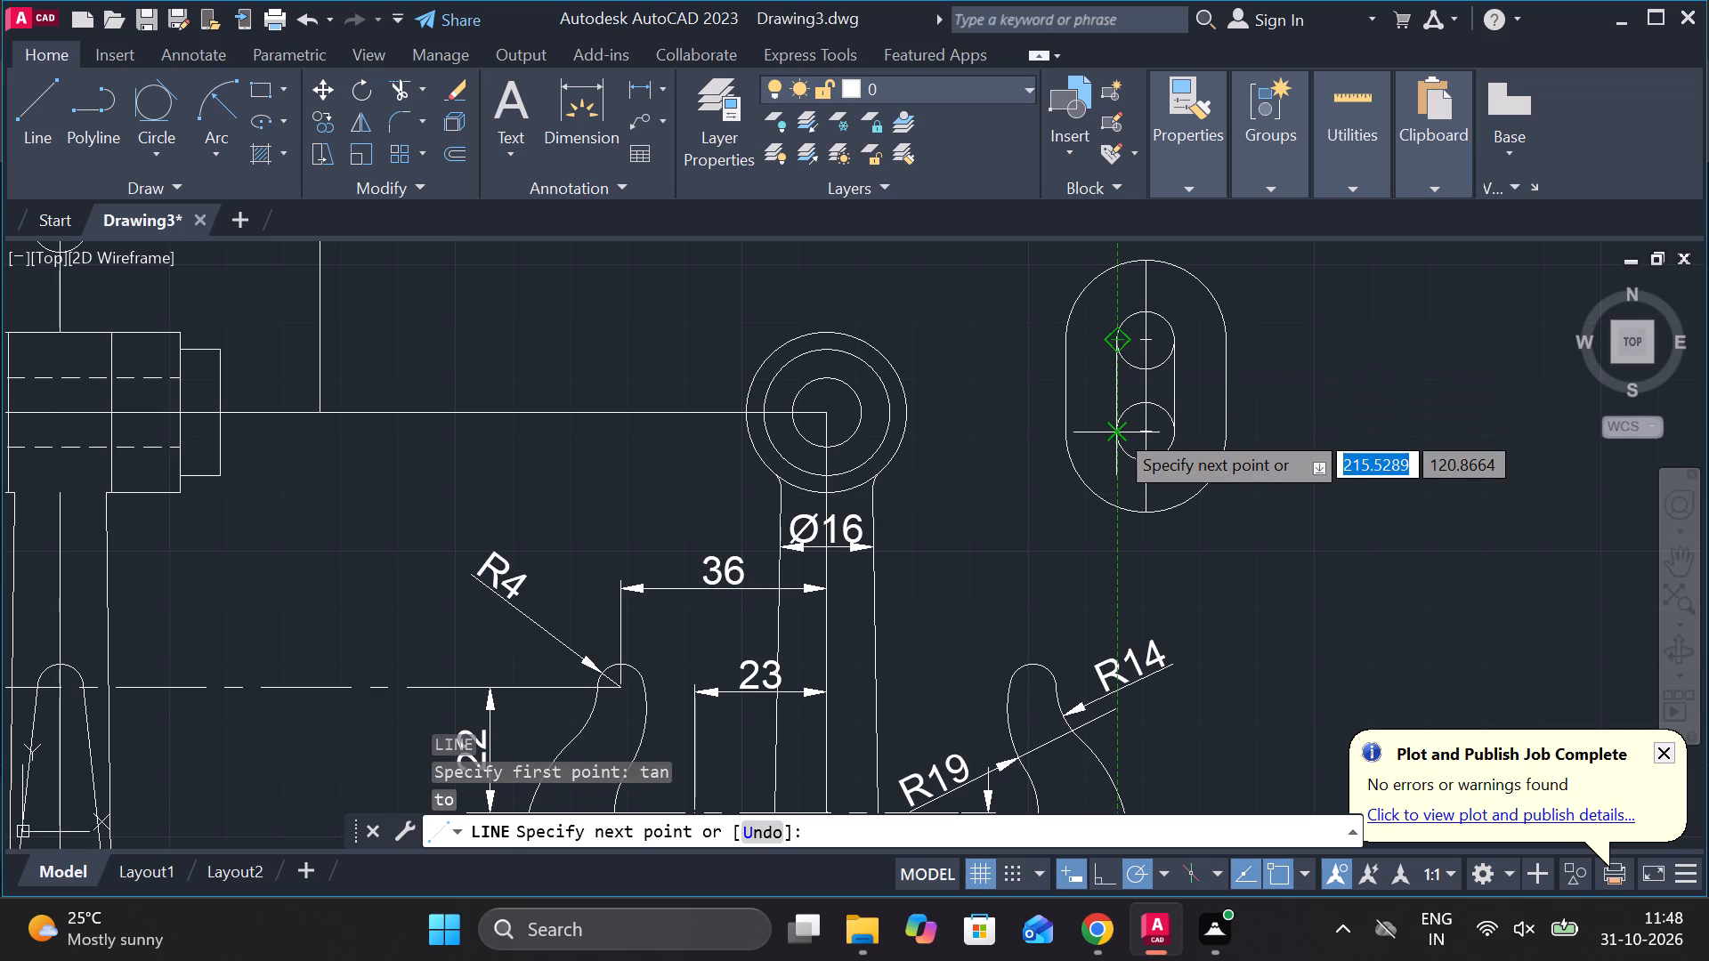
text(tan)
key(space)
click(1114, 432)
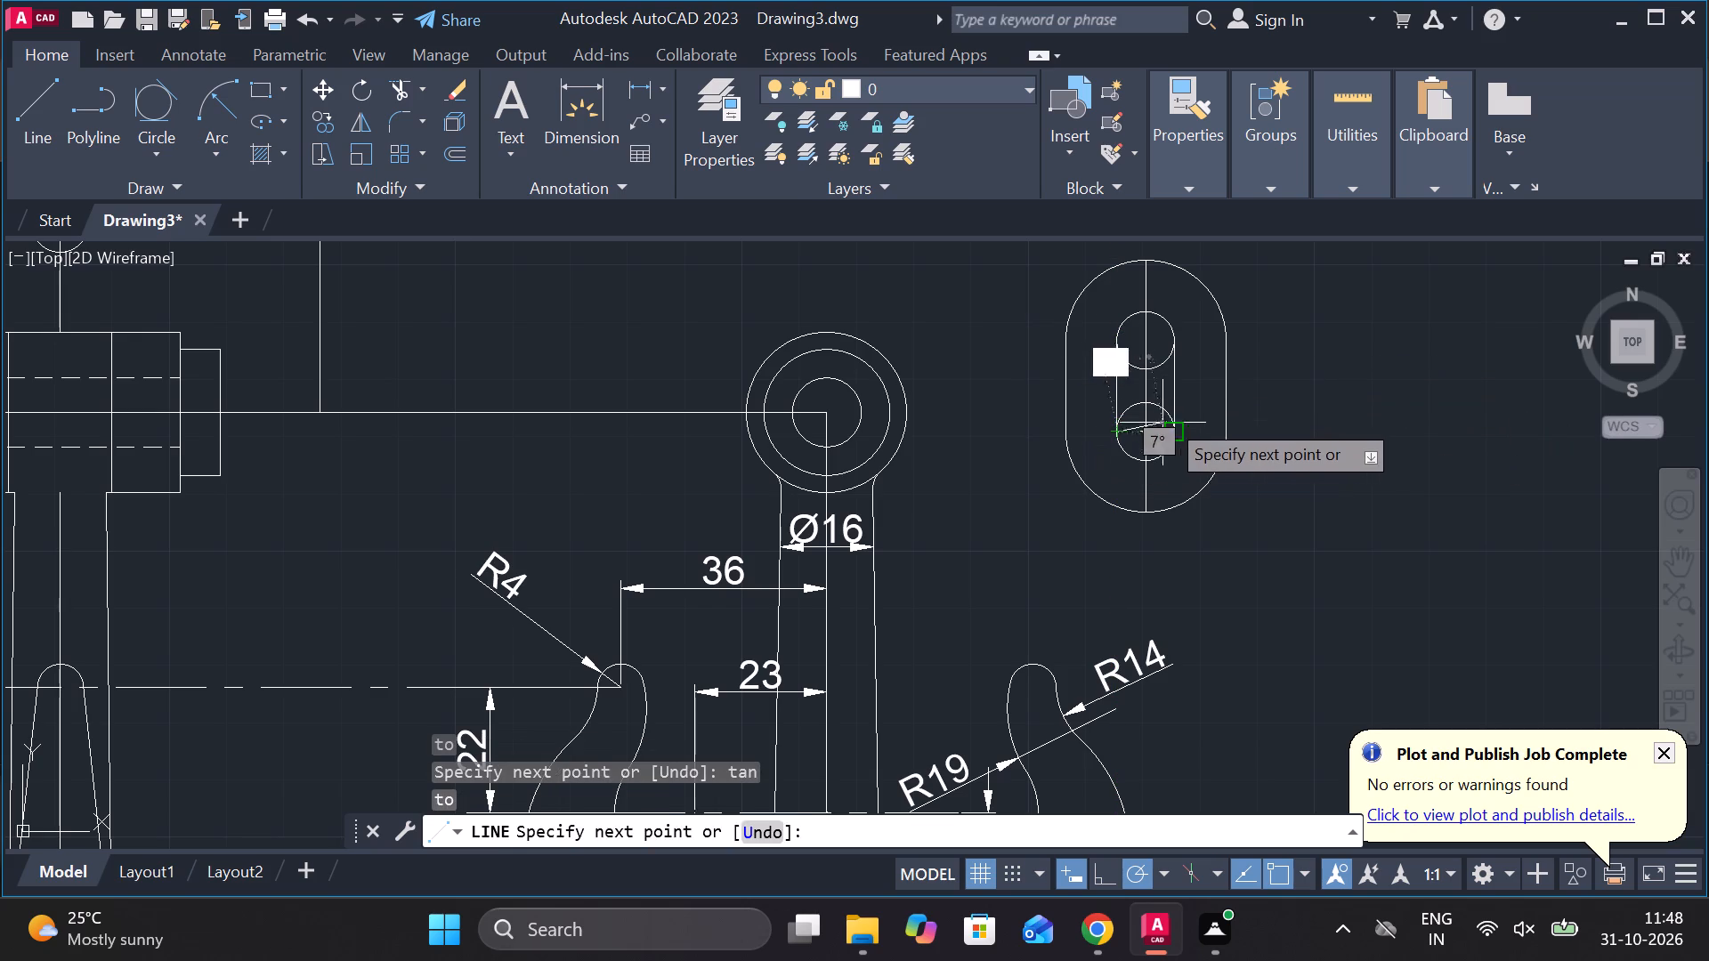
key(Escape)
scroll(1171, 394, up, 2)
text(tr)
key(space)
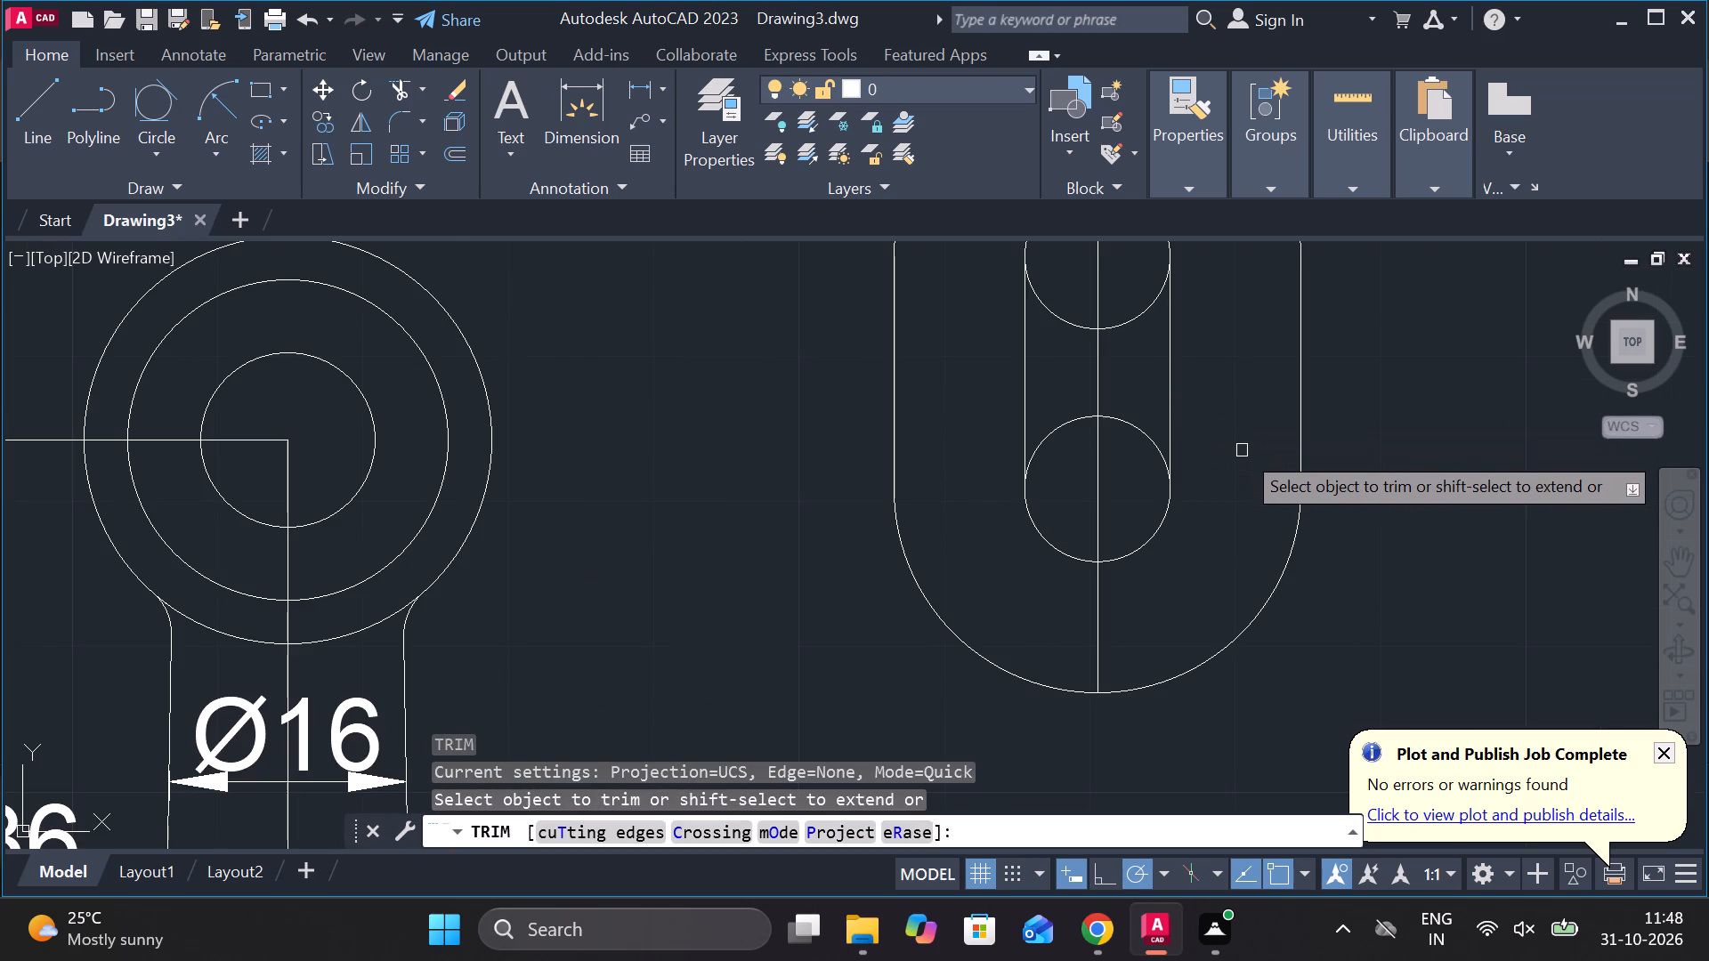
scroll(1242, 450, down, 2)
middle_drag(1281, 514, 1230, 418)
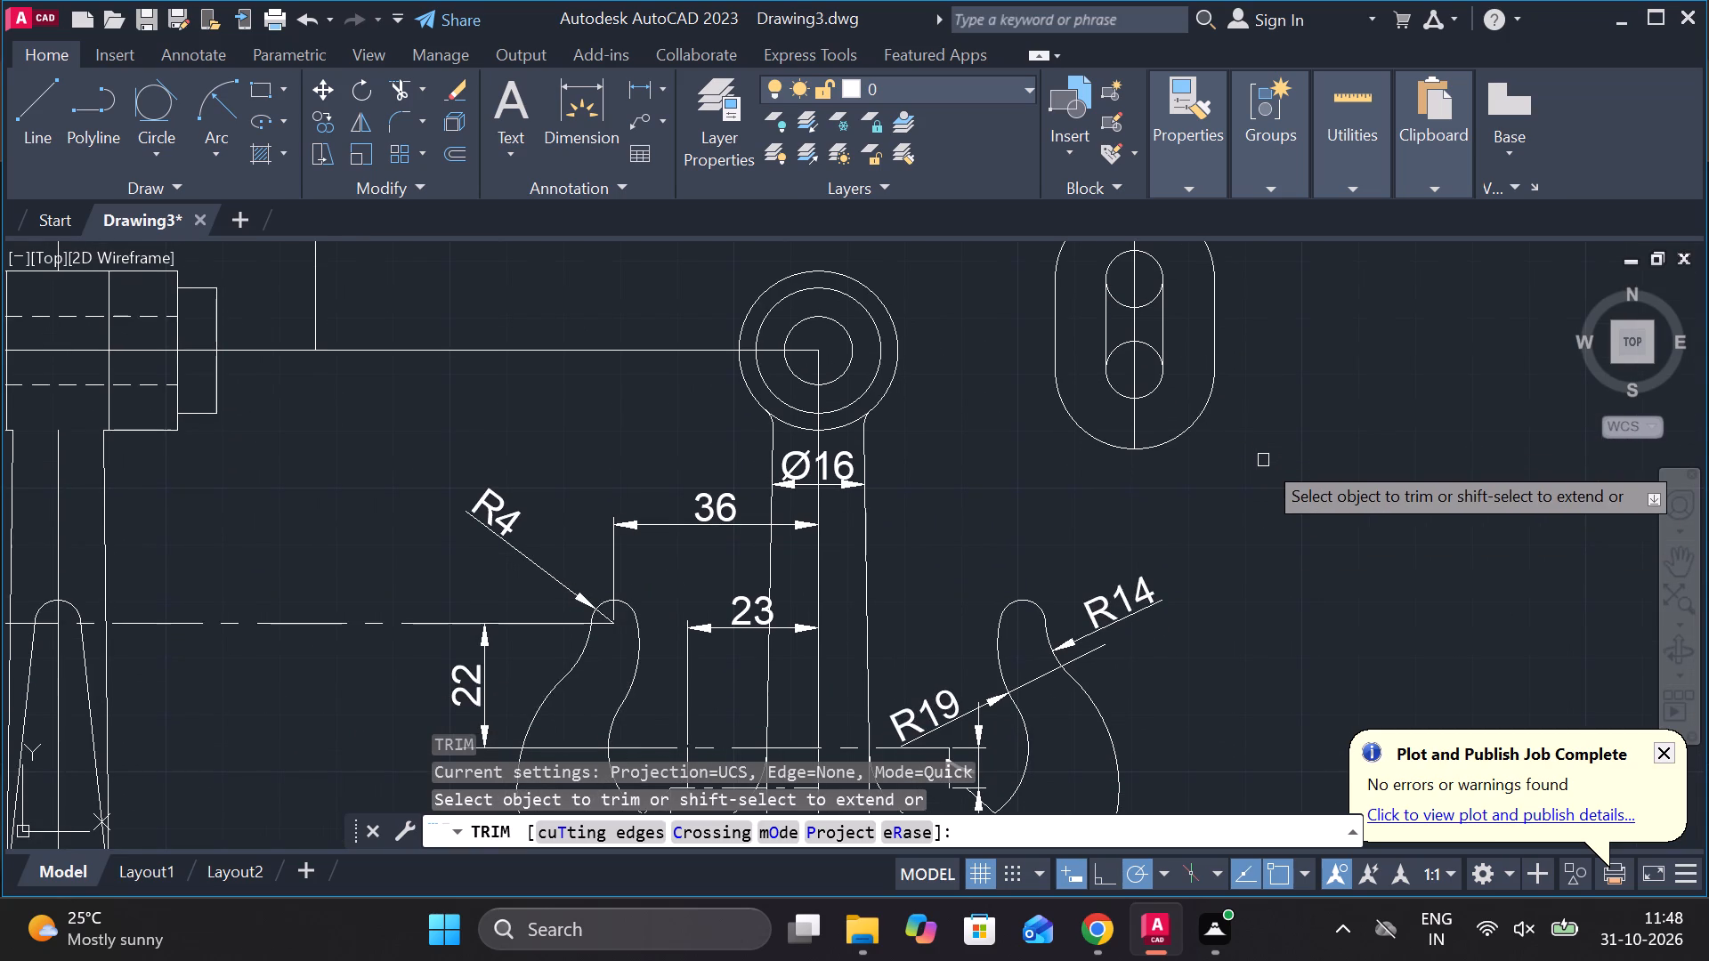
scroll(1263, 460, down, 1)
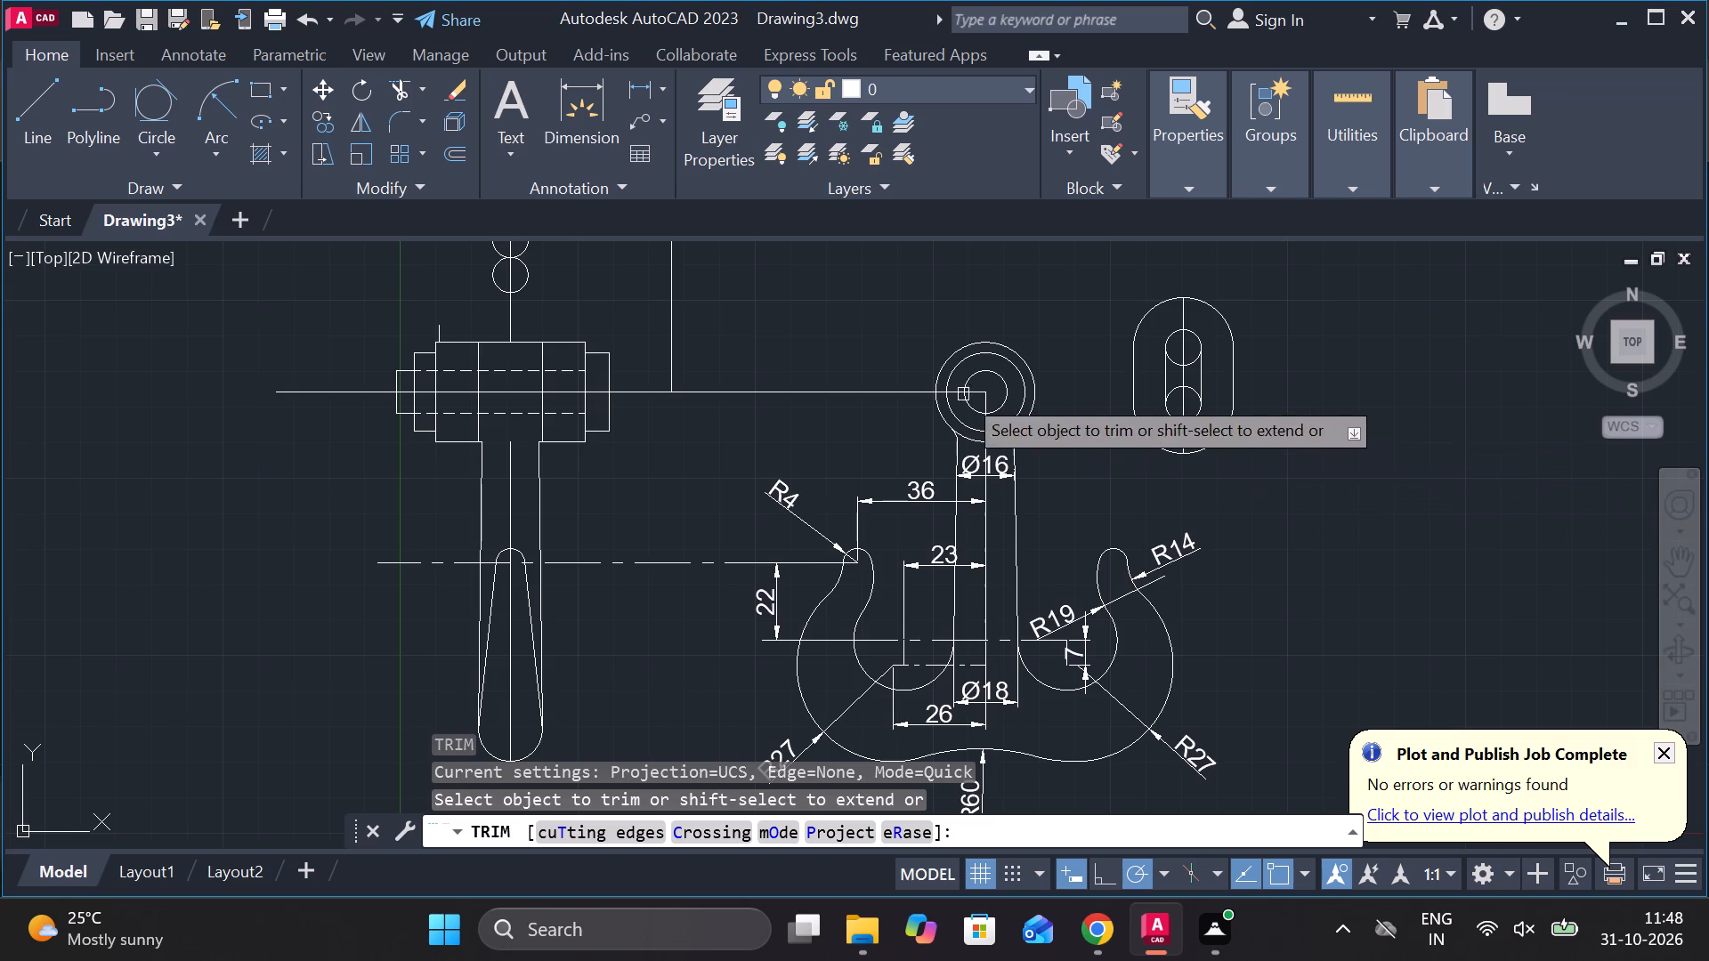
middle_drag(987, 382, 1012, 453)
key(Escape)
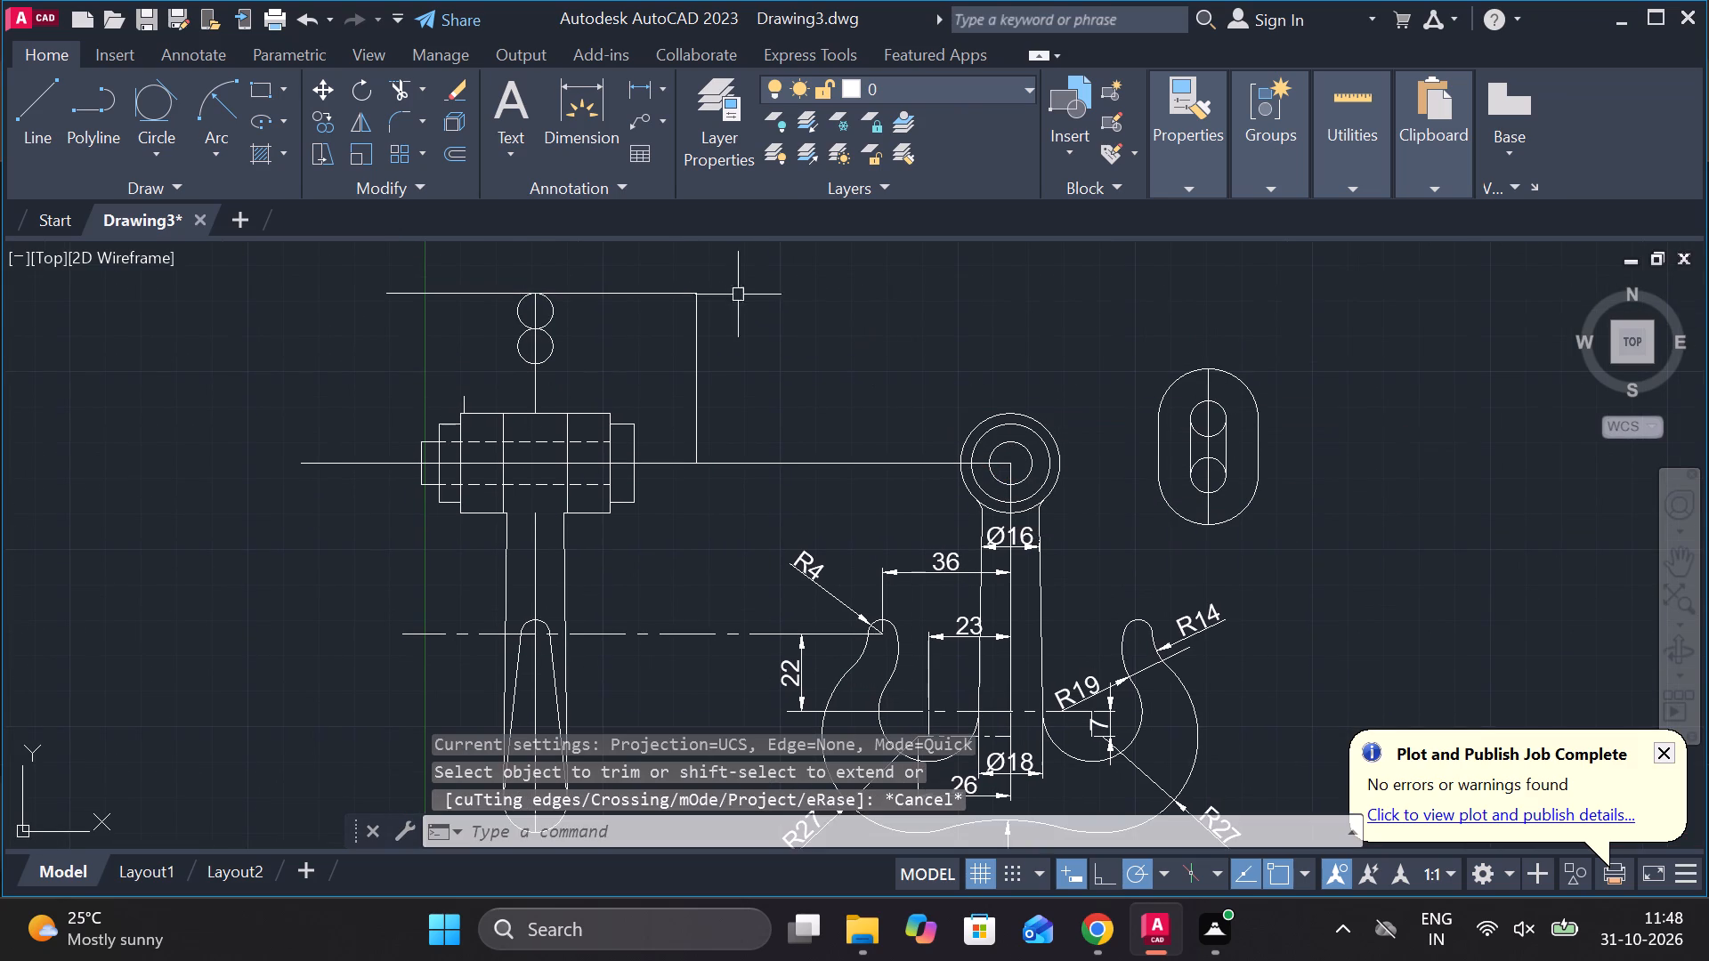
Stretch the right end of the horizontal line above the side view to beyond the slot section.
click(659, 294)
click(694, 295)
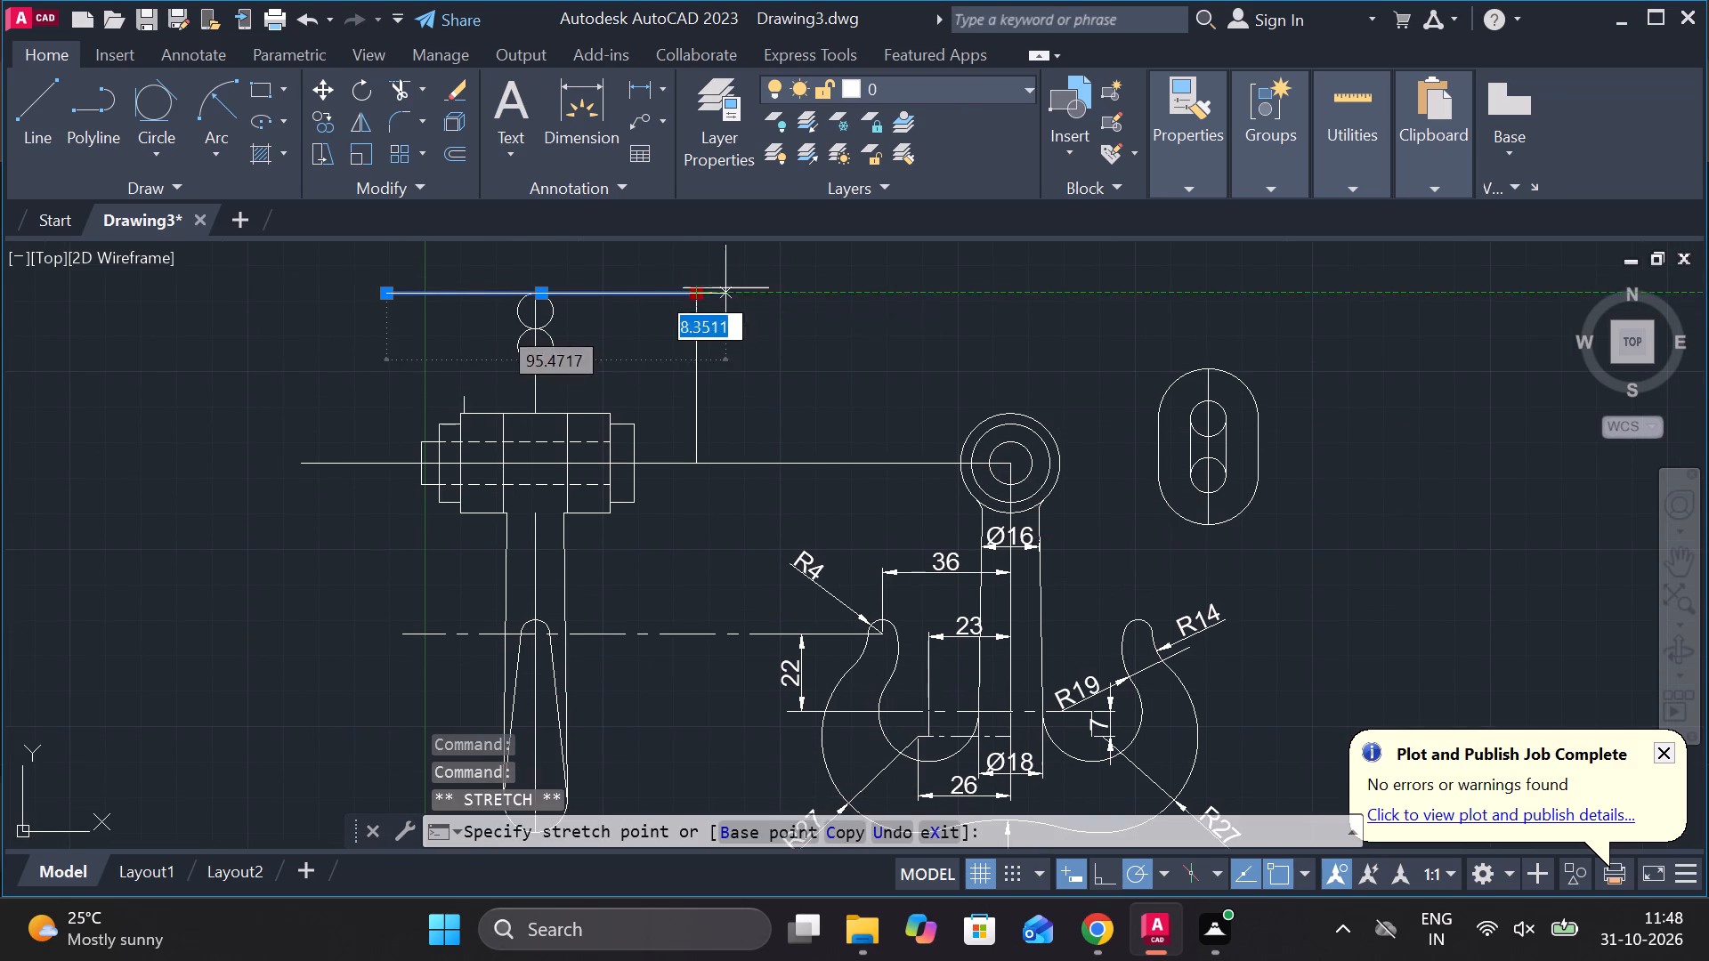
click(1387, 276)
key(Escape)
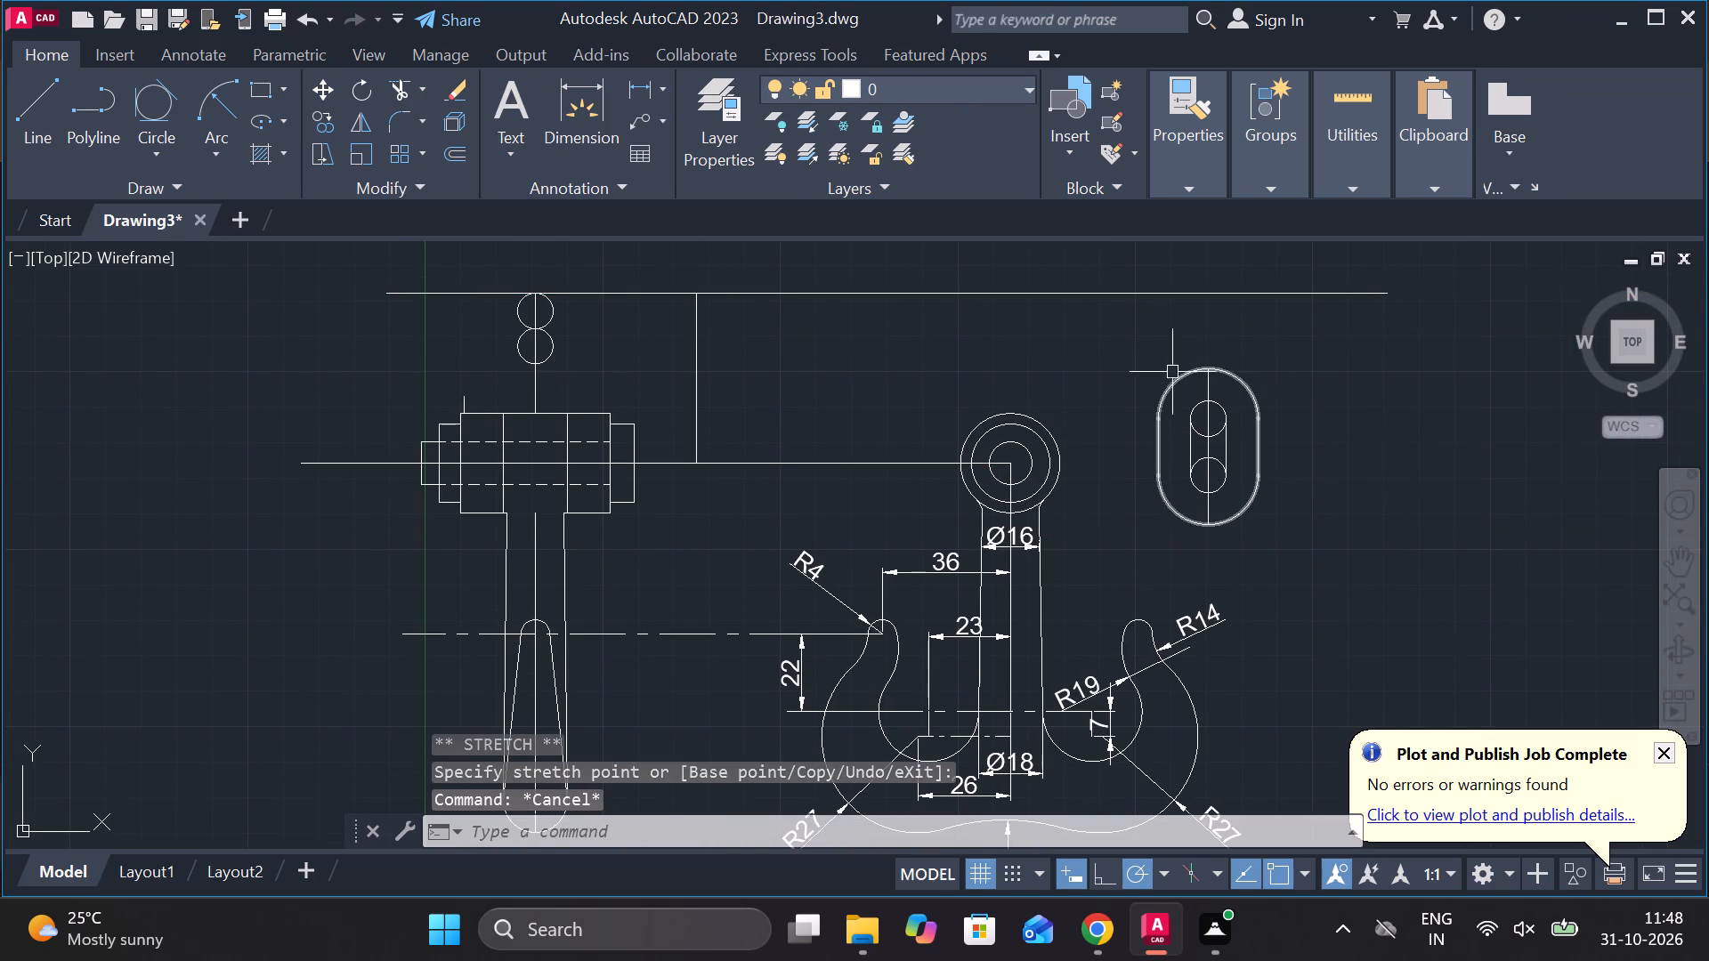
Move the whole slot section by its centre to just below the long horizontal line, right of the hook's eye.
click(1141, 366)
click(1284, 543)
key(m)
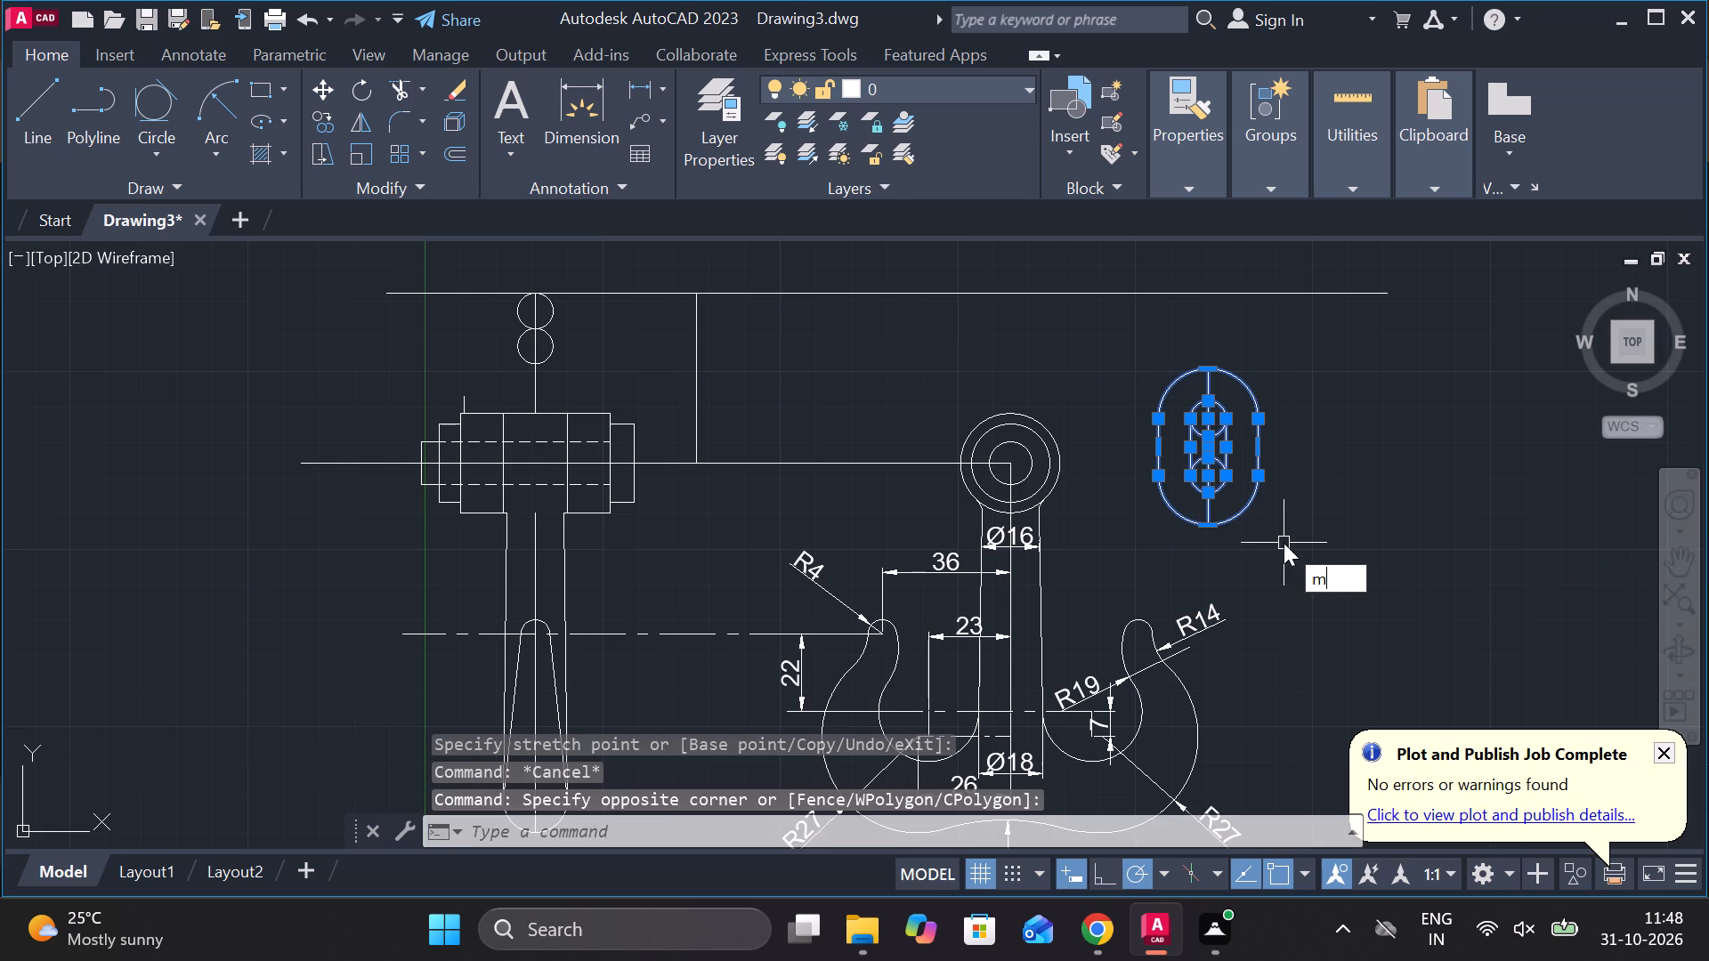
key(Return)
scroll(1211, 442, up, 2)
click(1198, 450)
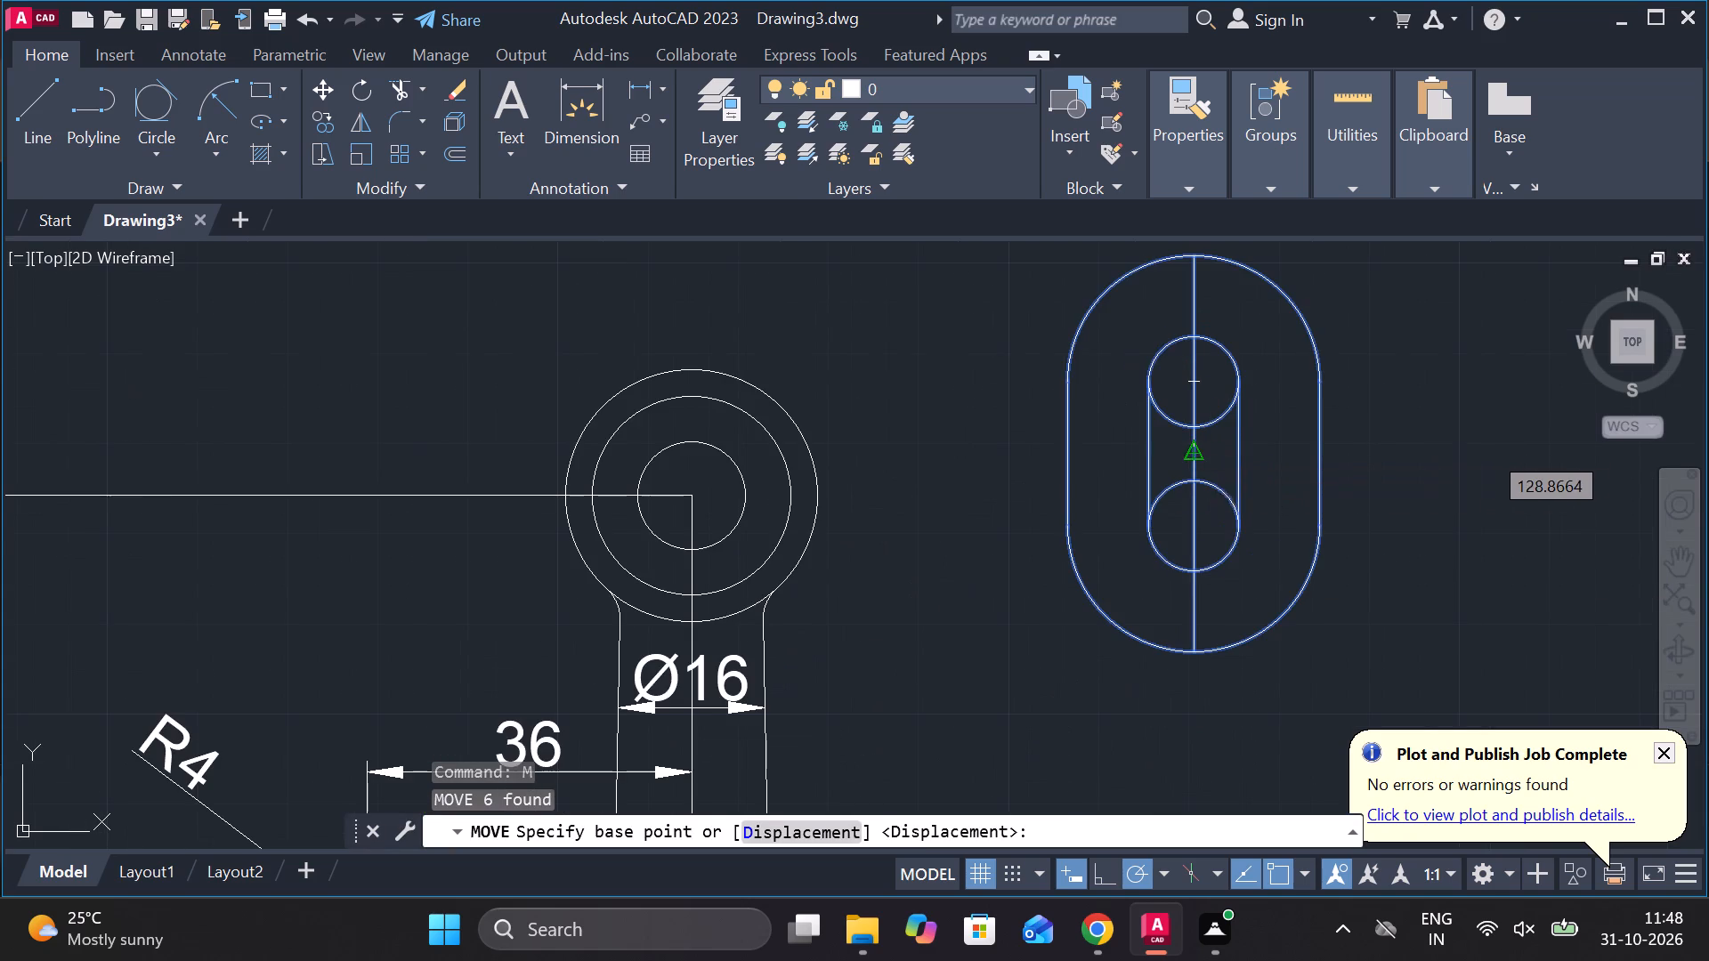
scroll(1198, 450, down, 1)
middle_drag(1047, 366, 1068, 529)
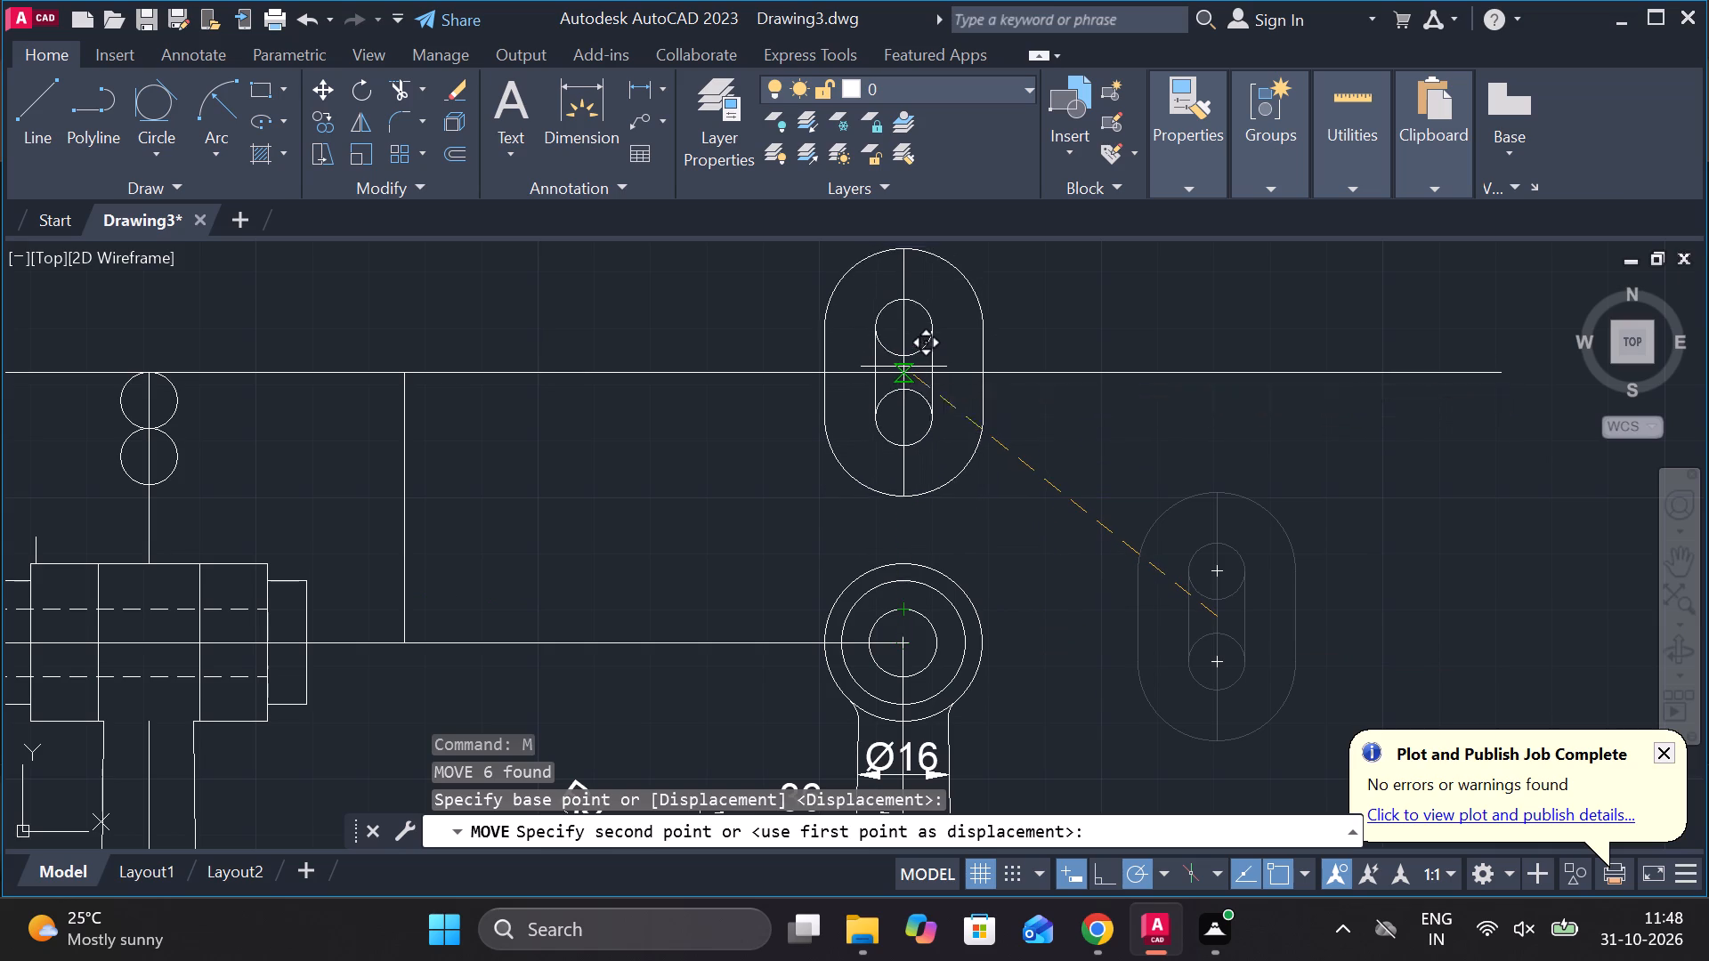
scroll(1104, 472, down, 1)
click(1145, 496)
key(Escape)
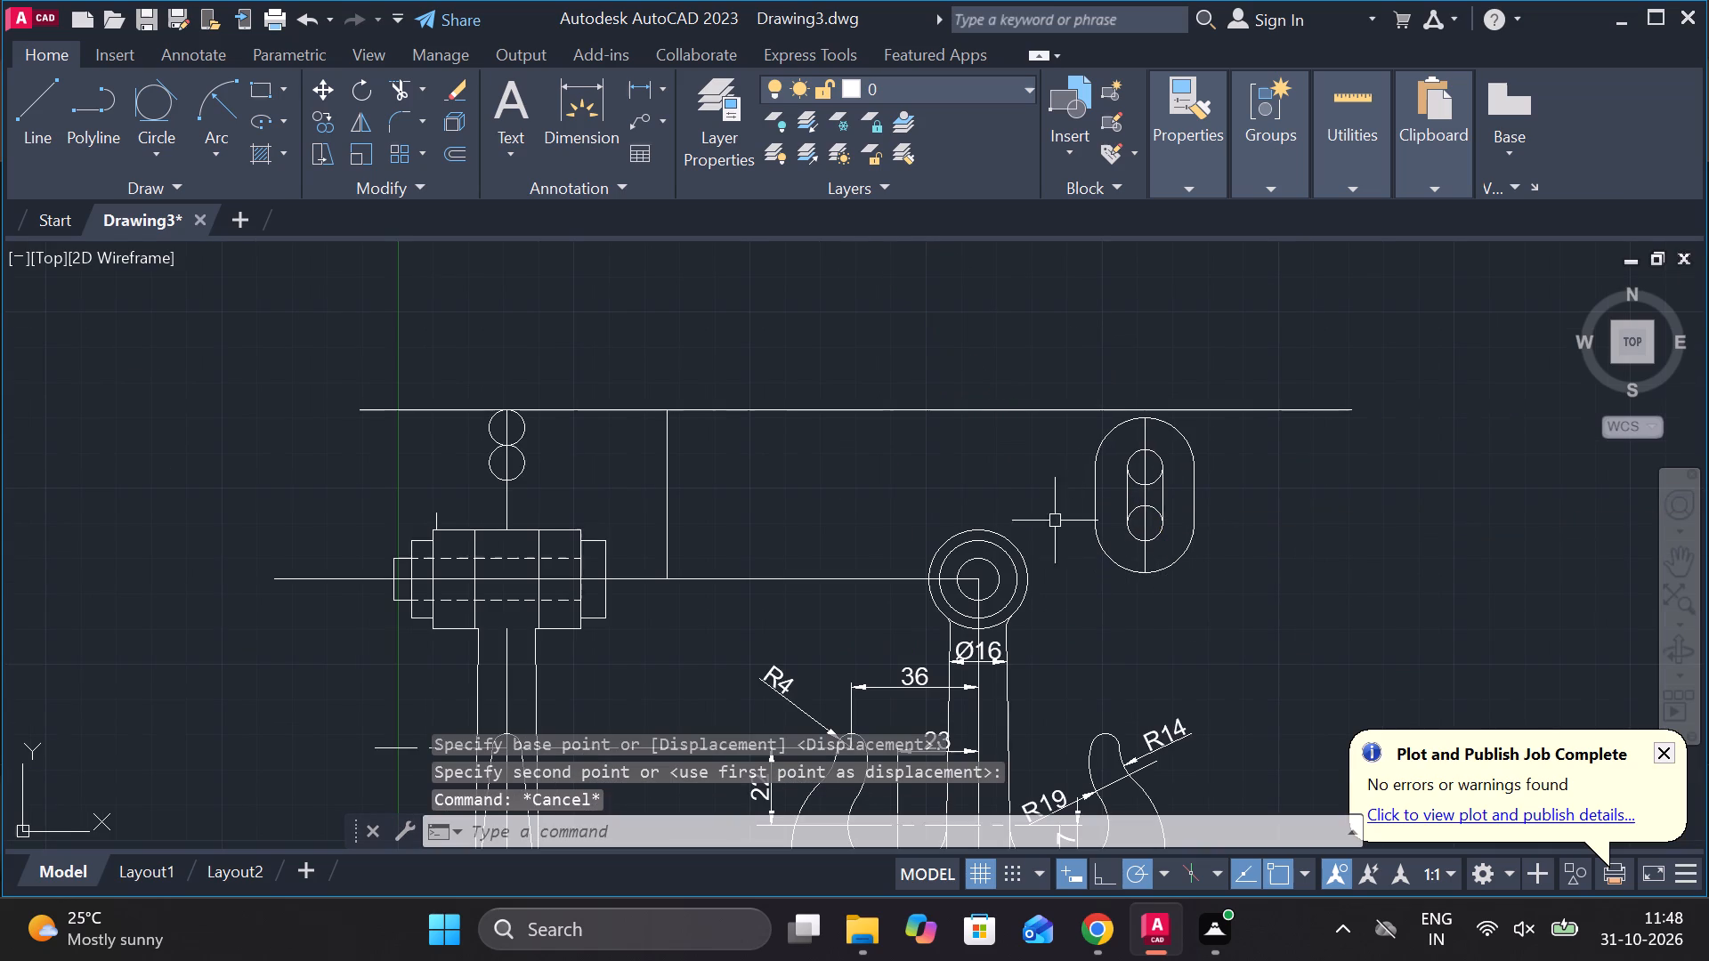
Draw a vertical line from the centre of the hook's eye up to the long horizontal line.
key(l)
key(Return)
click(976, 574)
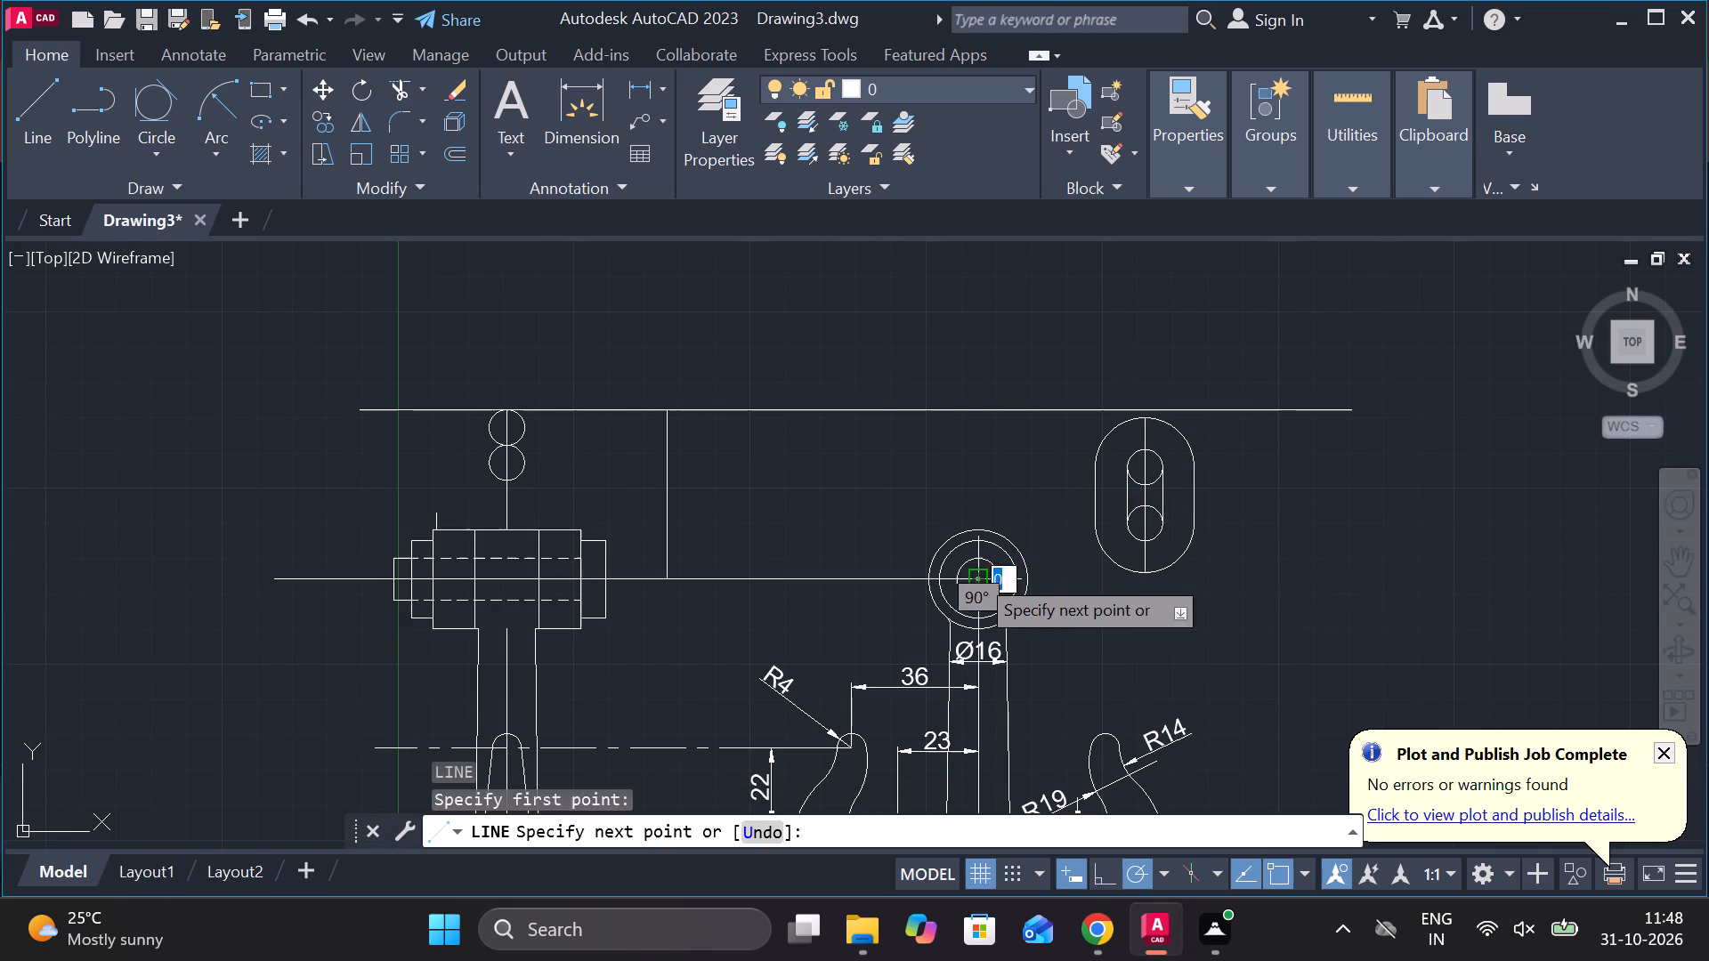
click(971, 406)
key(Escape)
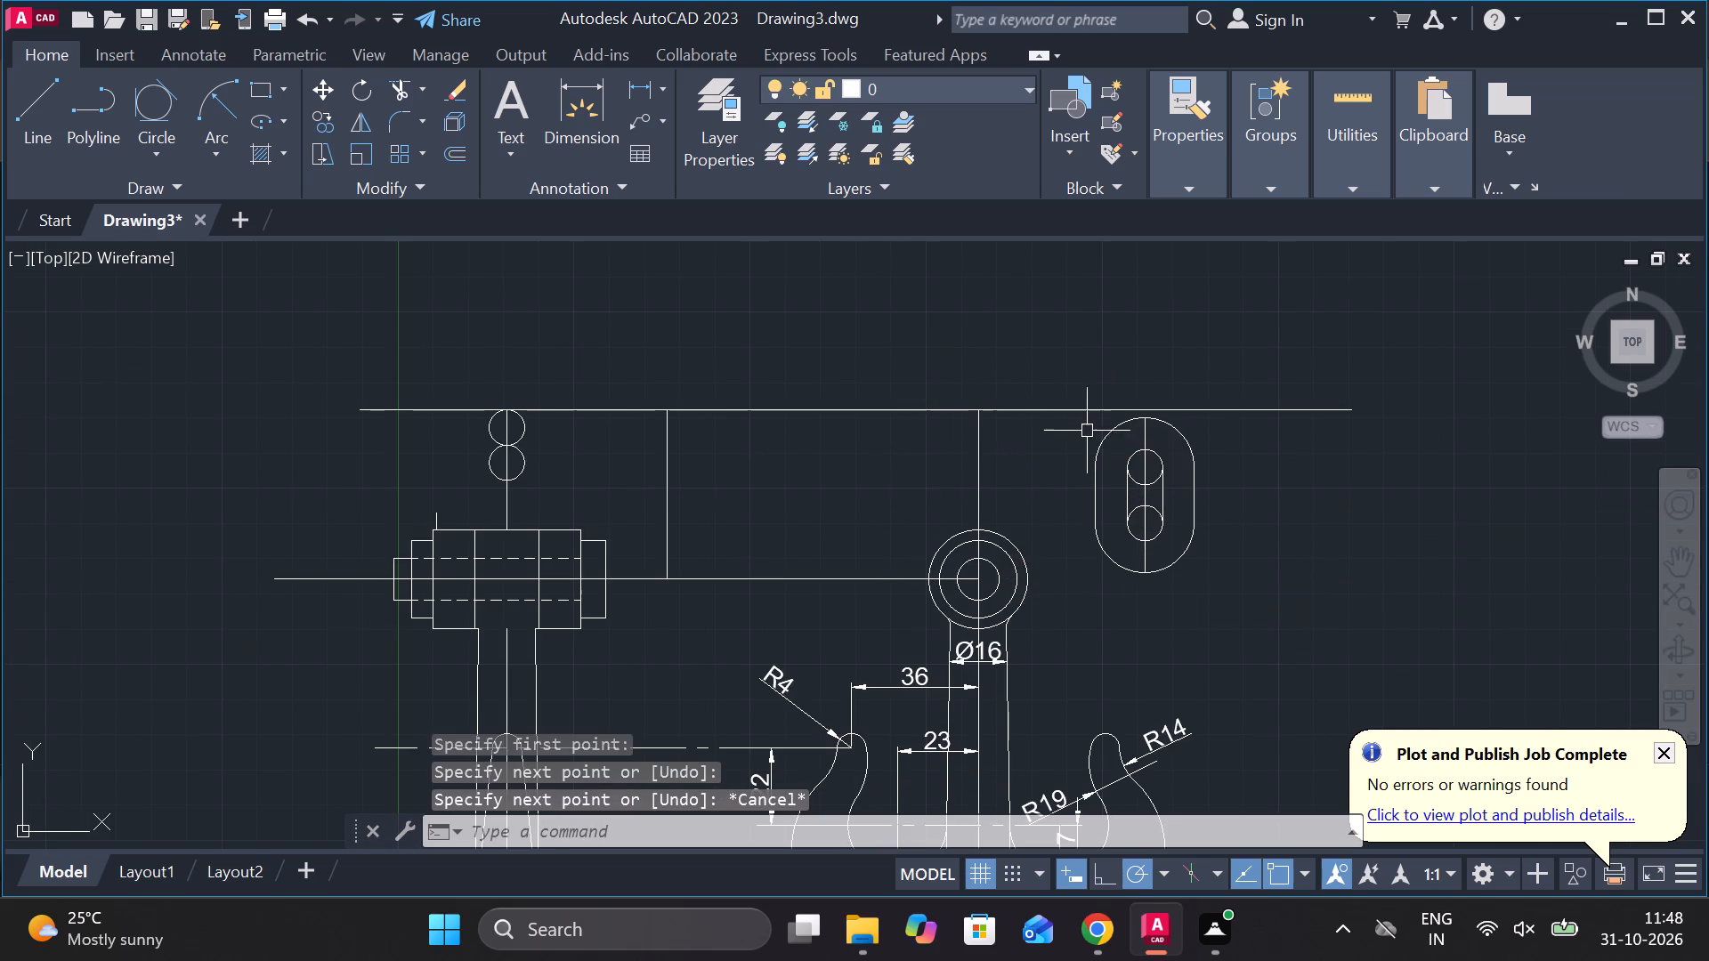
Move the whole slot section by its centre to where the hook eye's vertical line meets the long horizontal line.
click(1074, 424)
click(1262, 579)
scroll(1173, 502, up, 1)
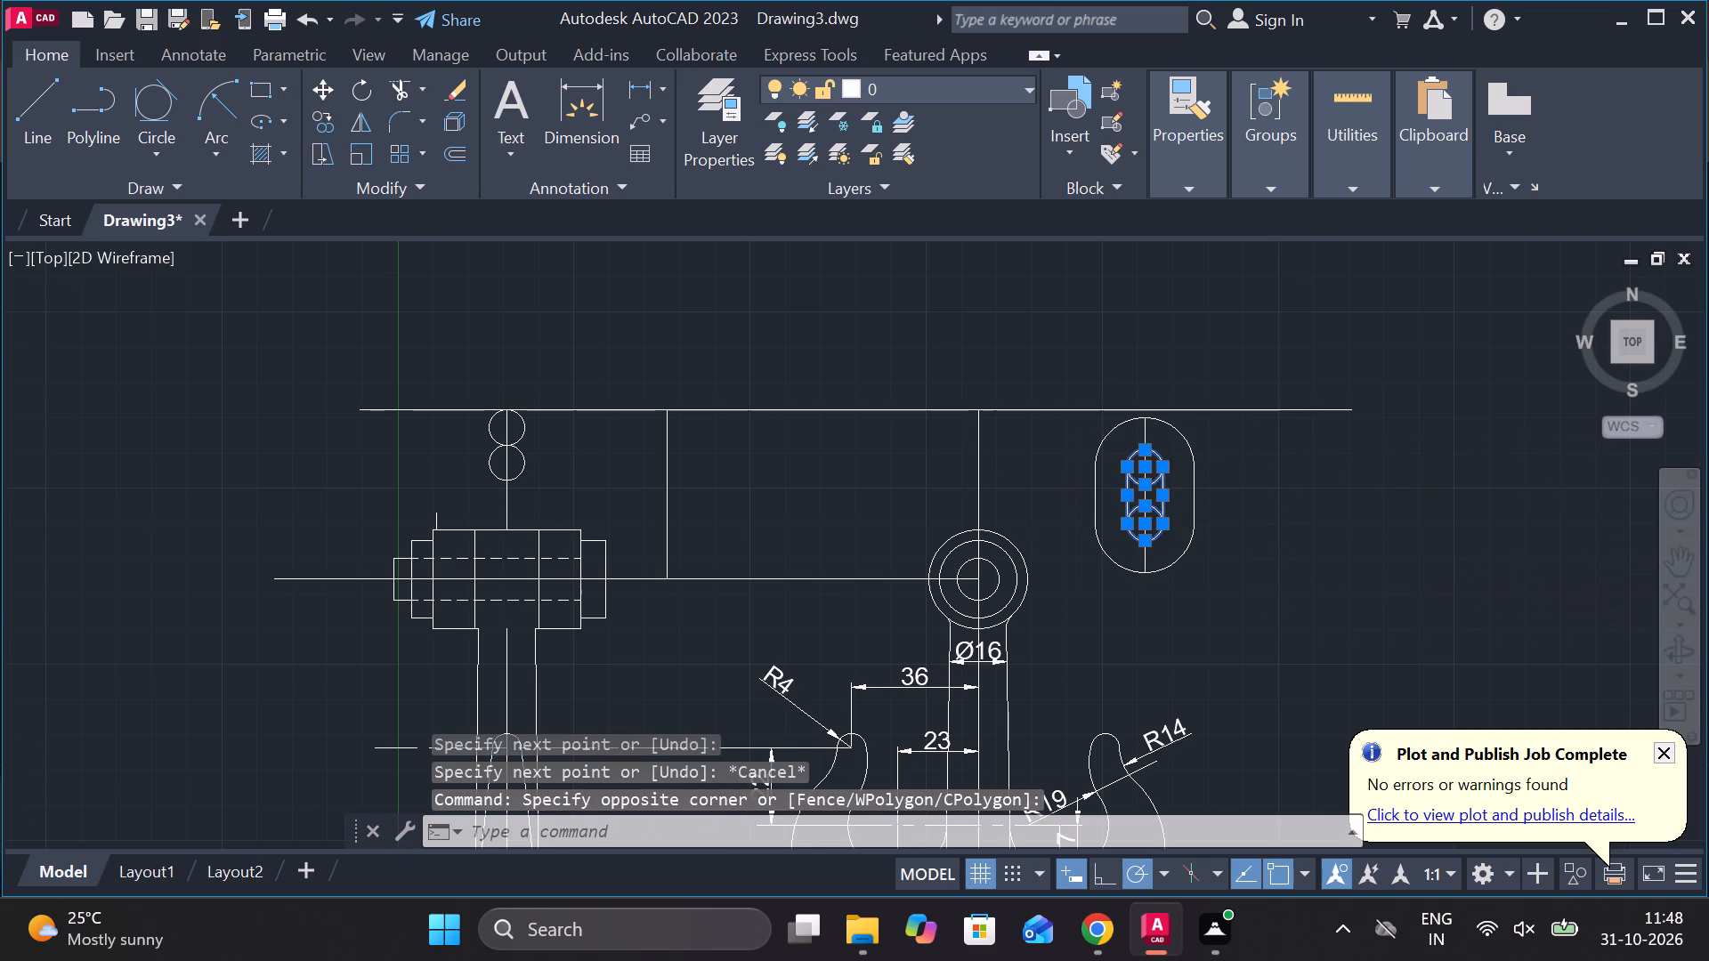
click(1332, 638)
click(994, 361)
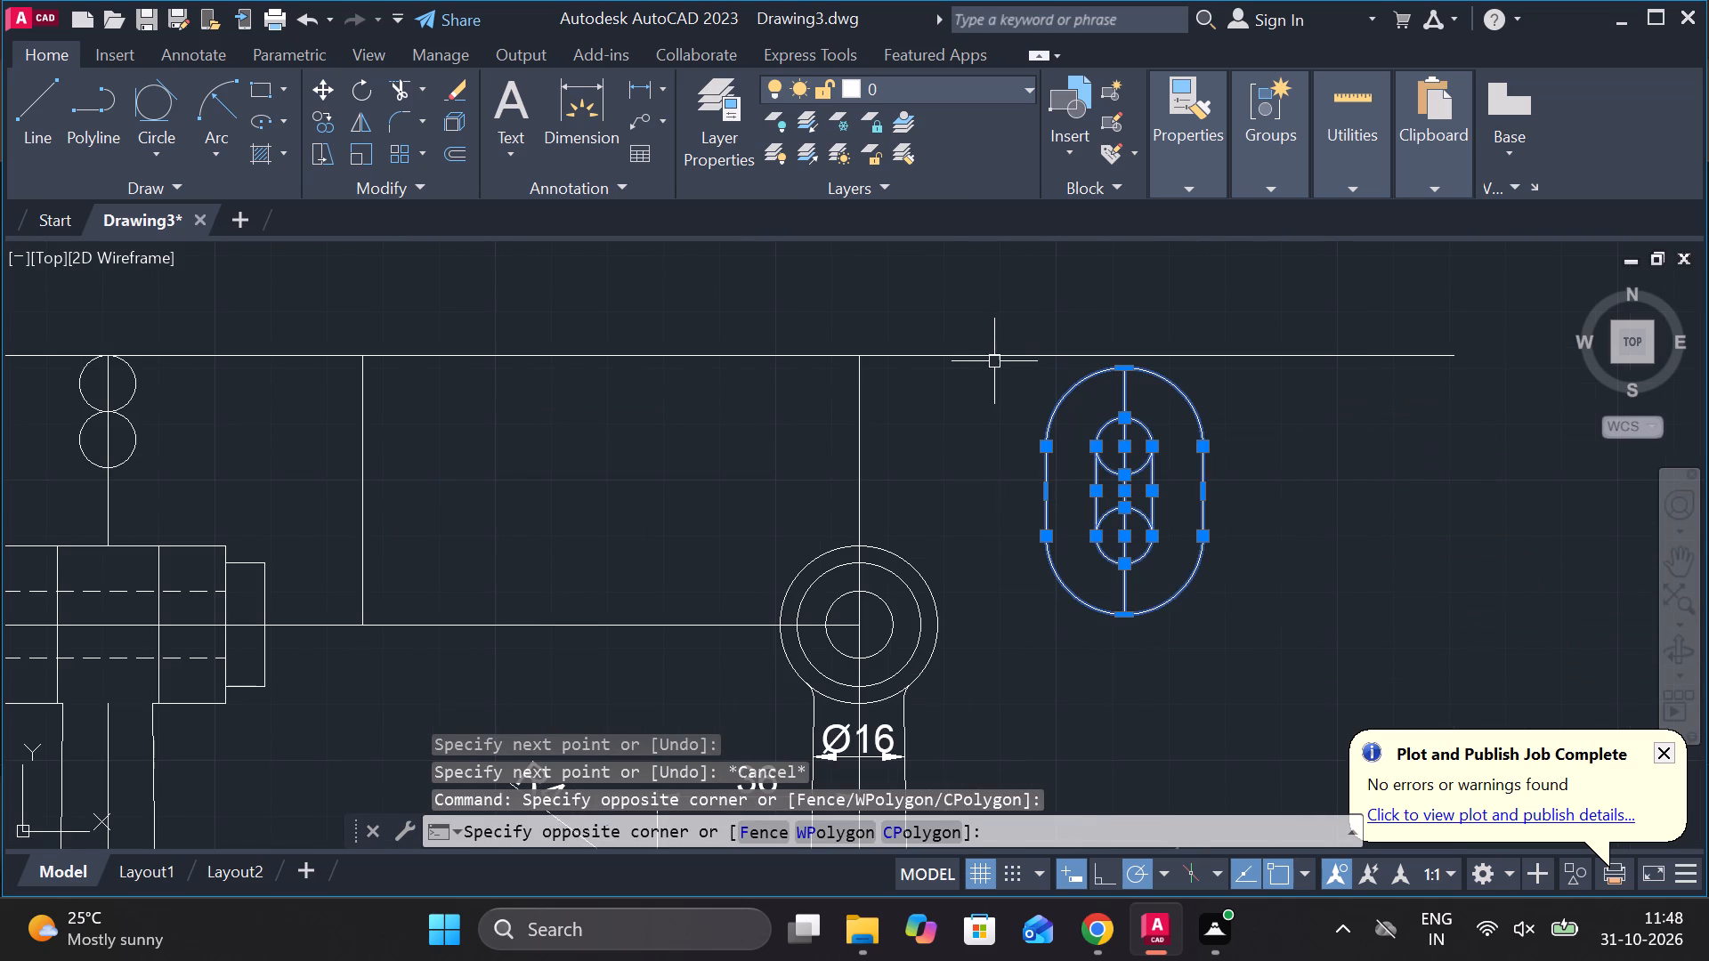
key(m)
key(Return)
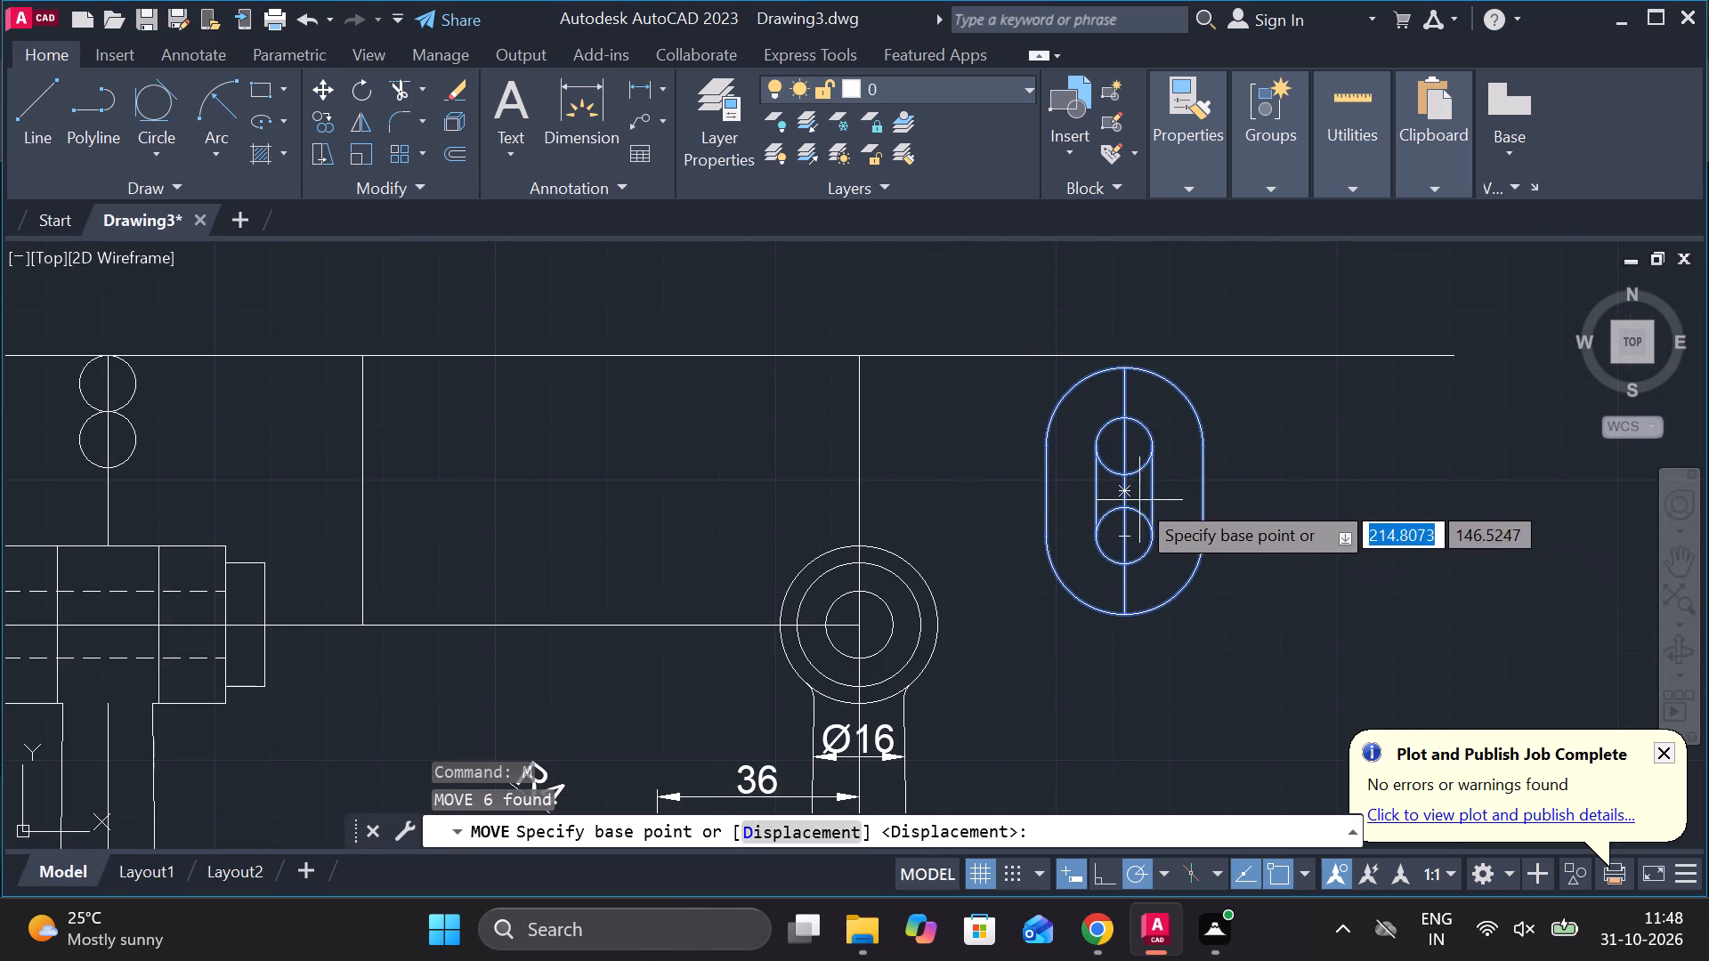
click(1124, 497)
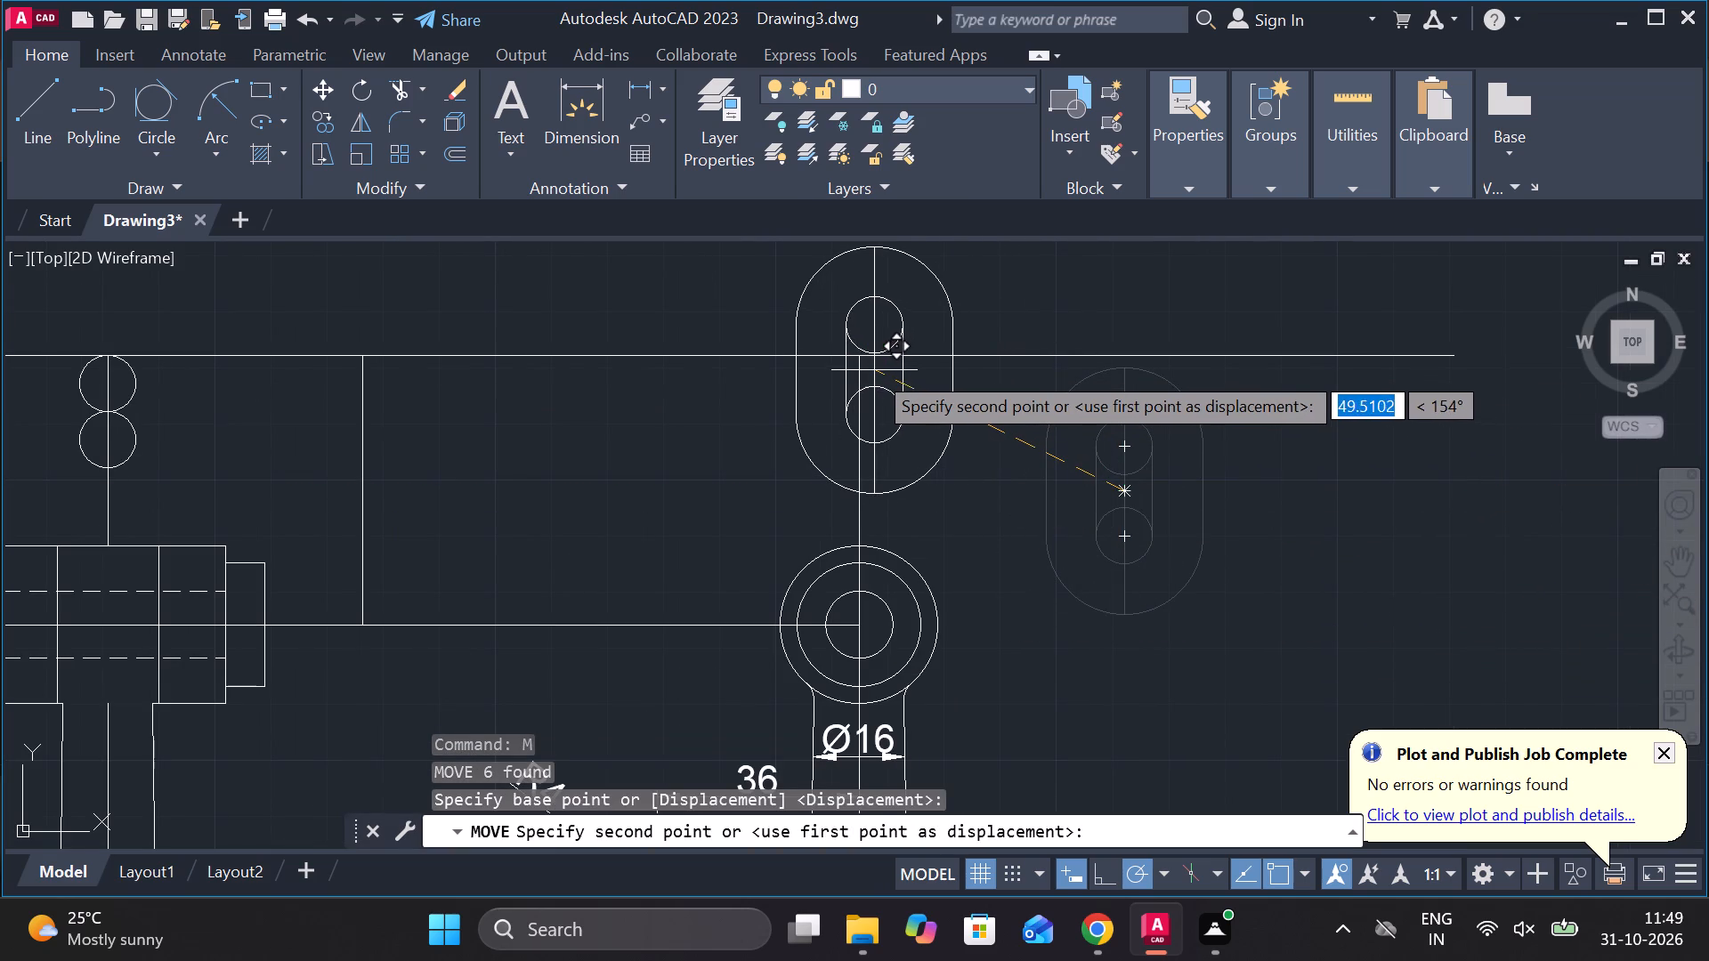
scroll(867, 367, up, 2)
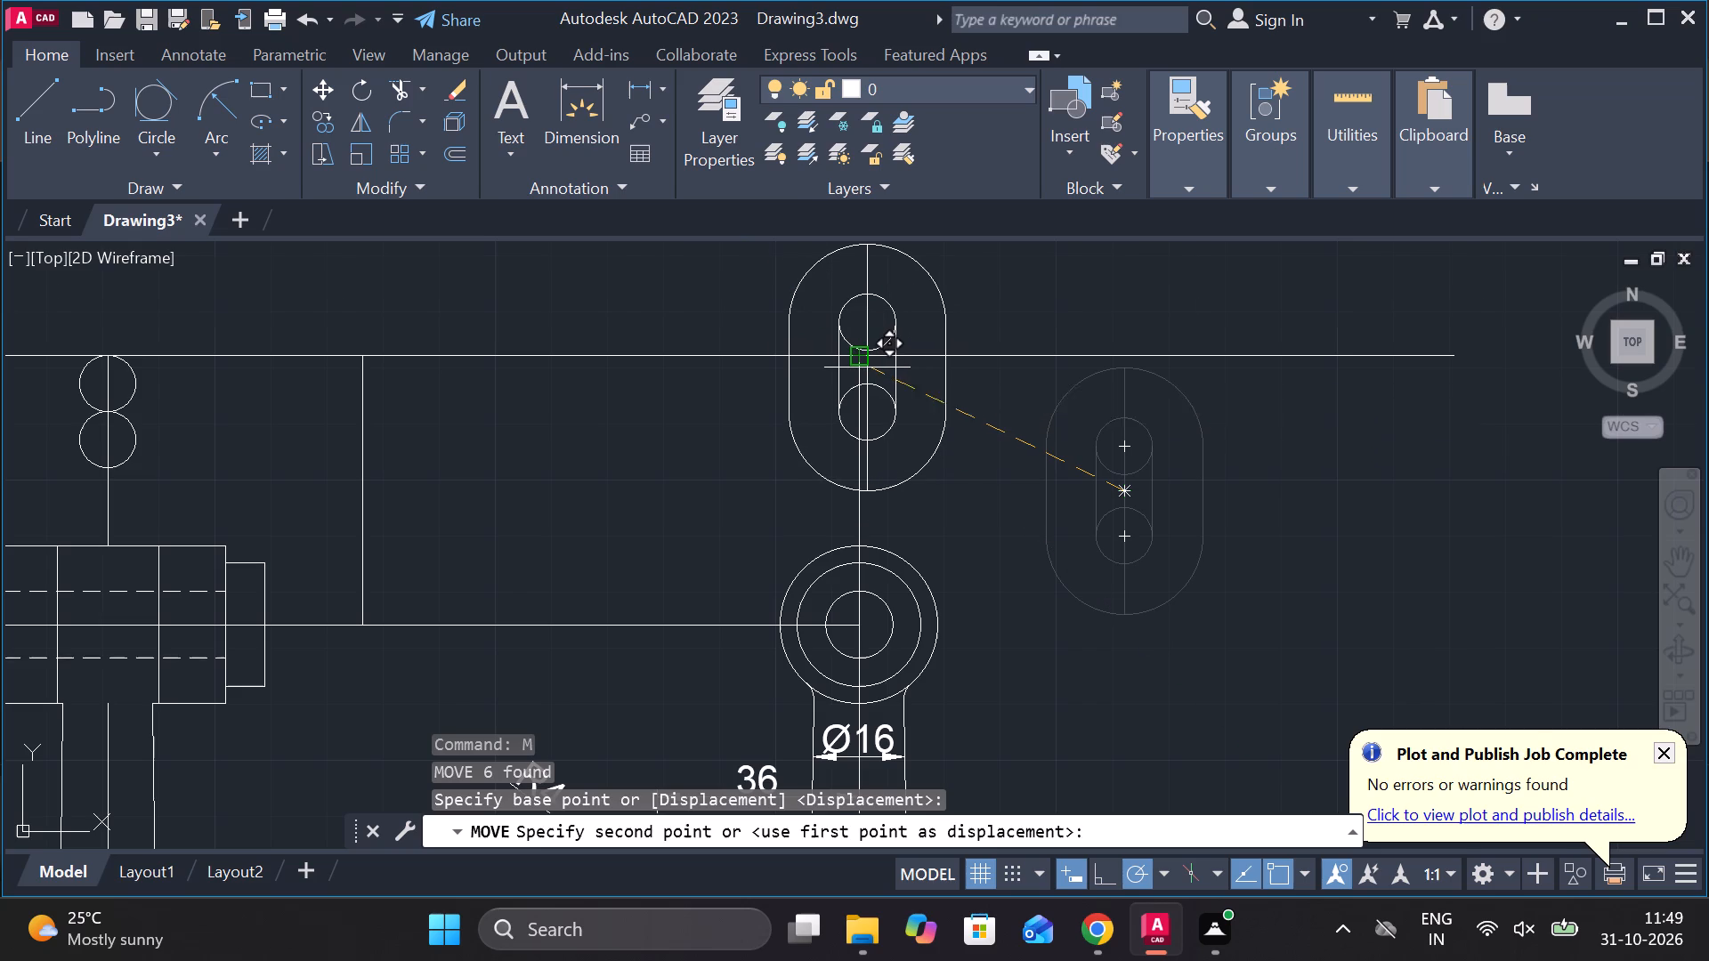
click(840, 335)
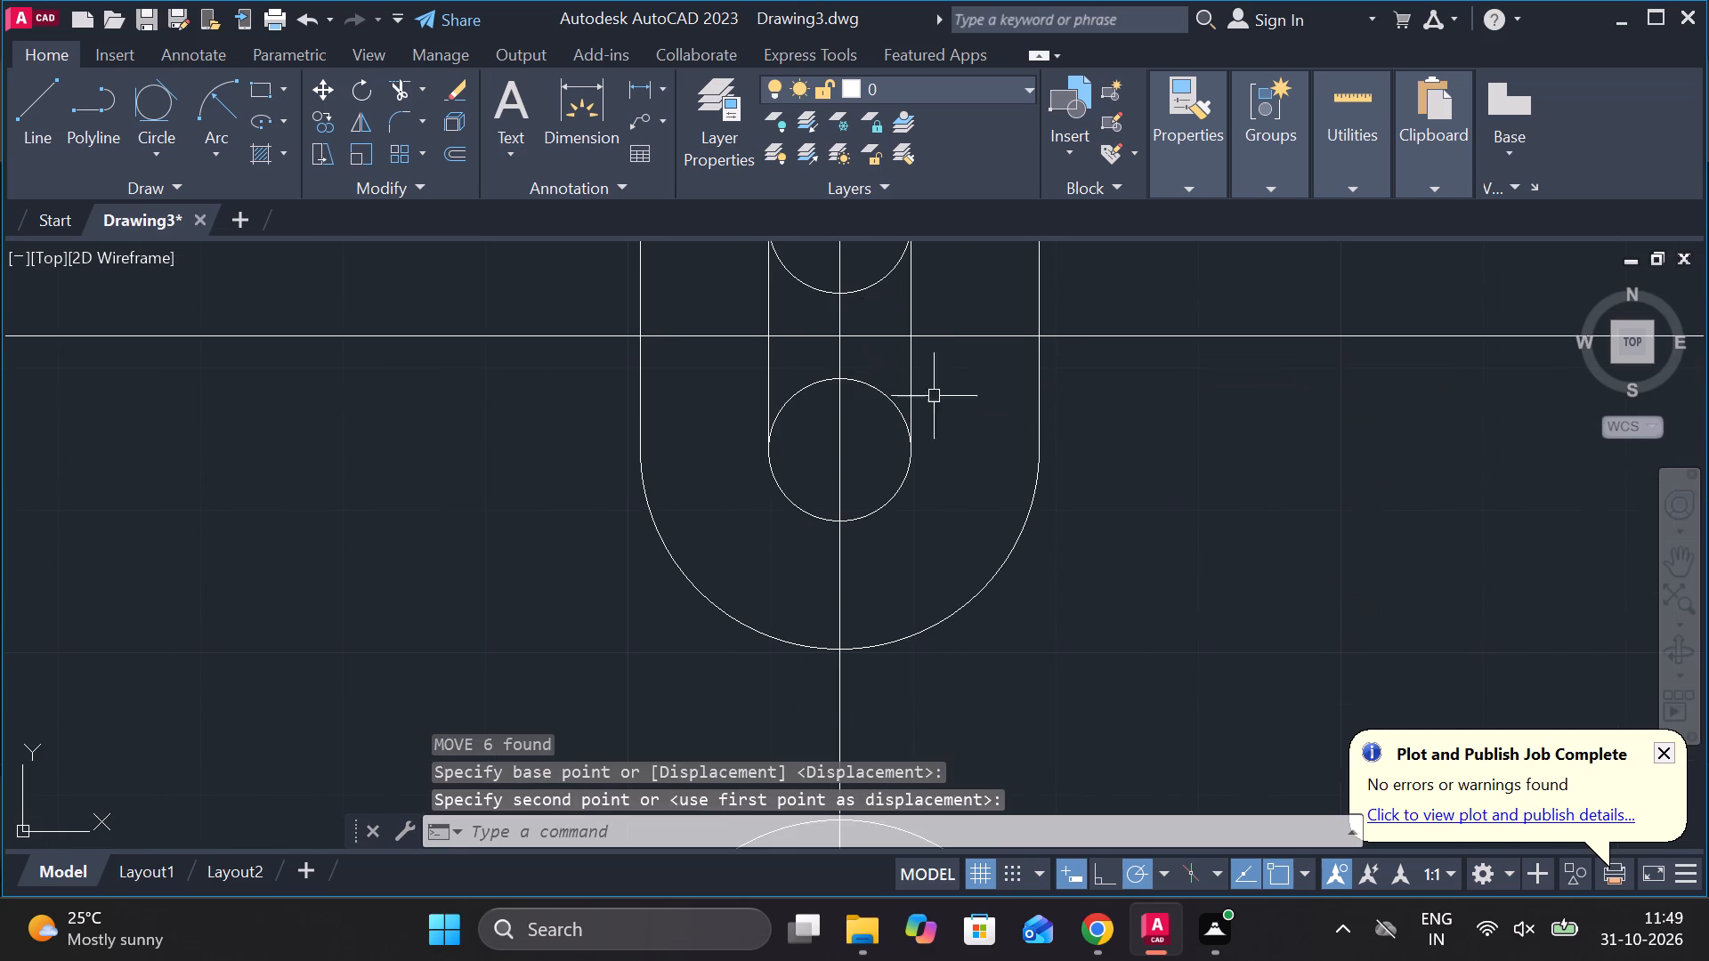
scroll(948, 415, down, 2)
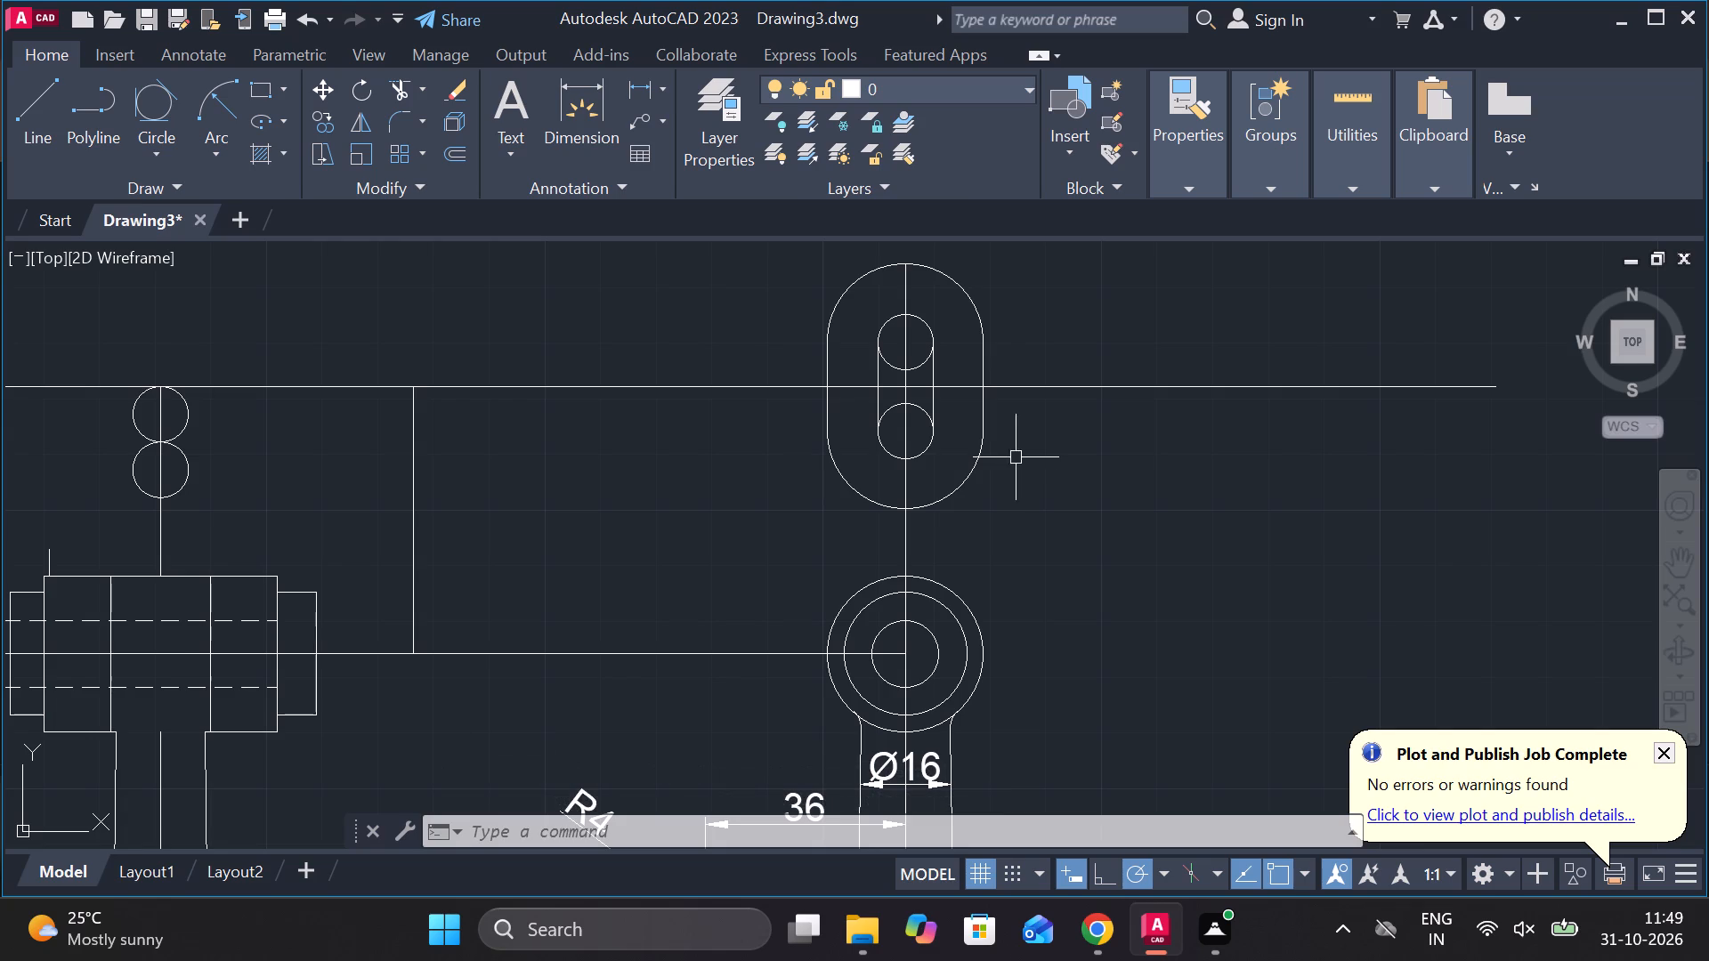
Trim the inward-facing halves of the two small circles in the section, leaving a clean inner slot outline.
text(tr)
key(space)
scroll(849, 335, up, 2)
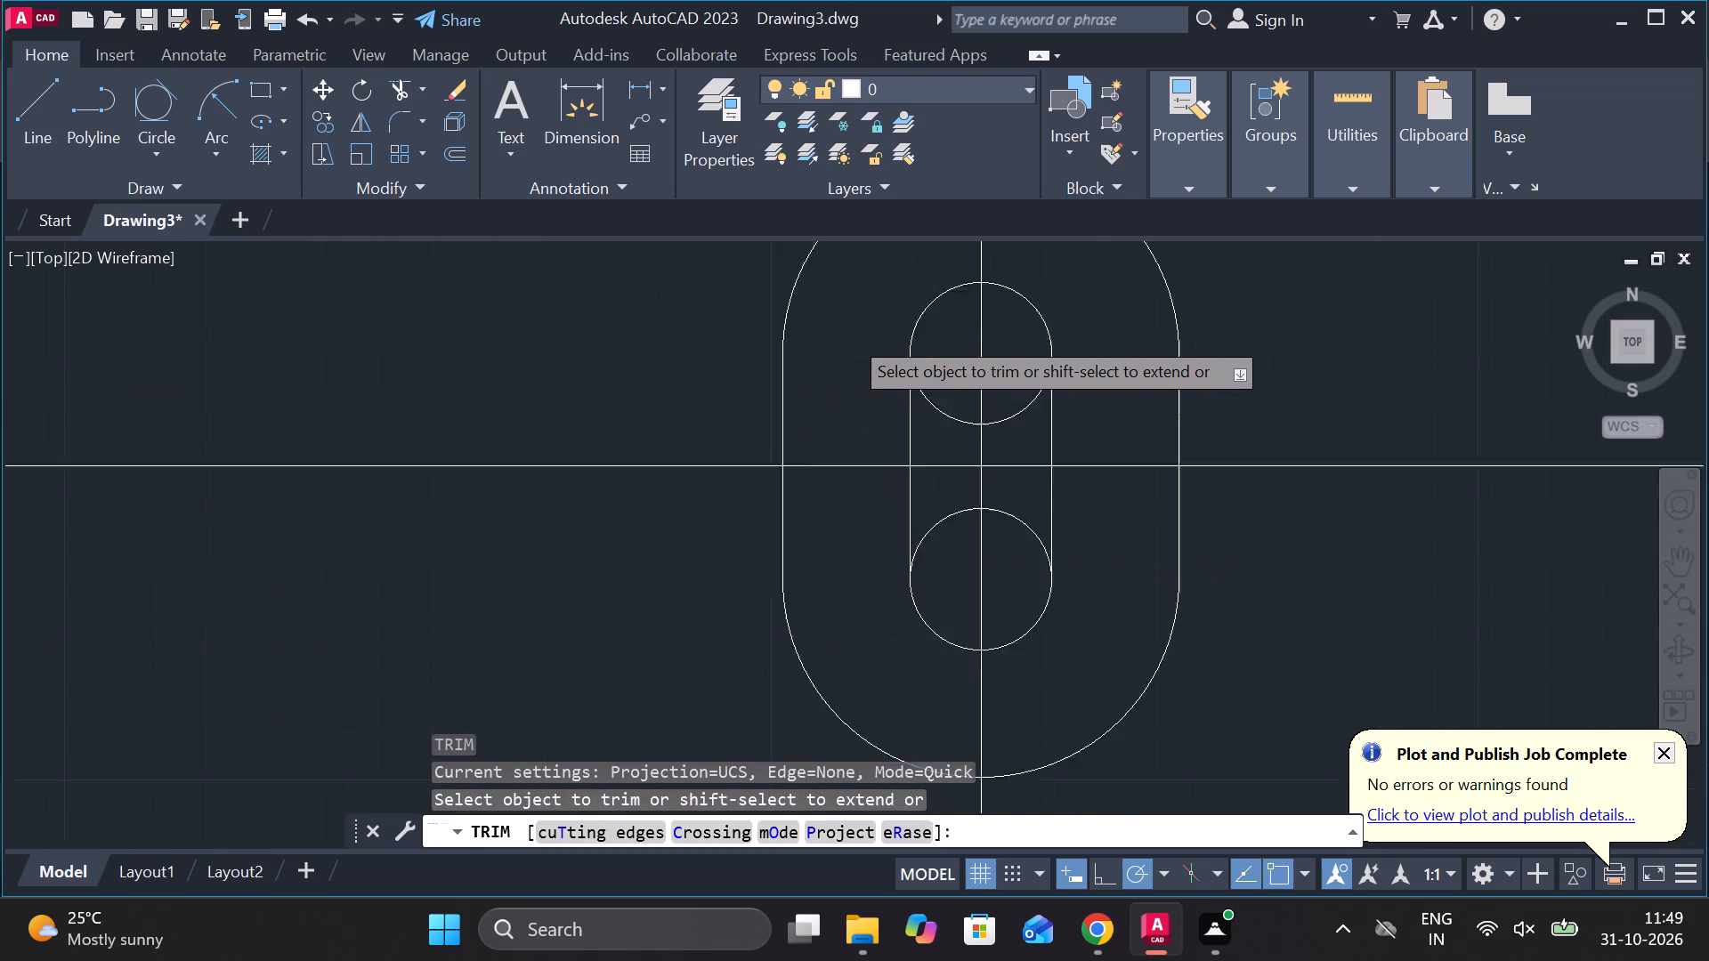
scroll(849, 335, up, 1)
click(1002, 468)
click(1094, 463)
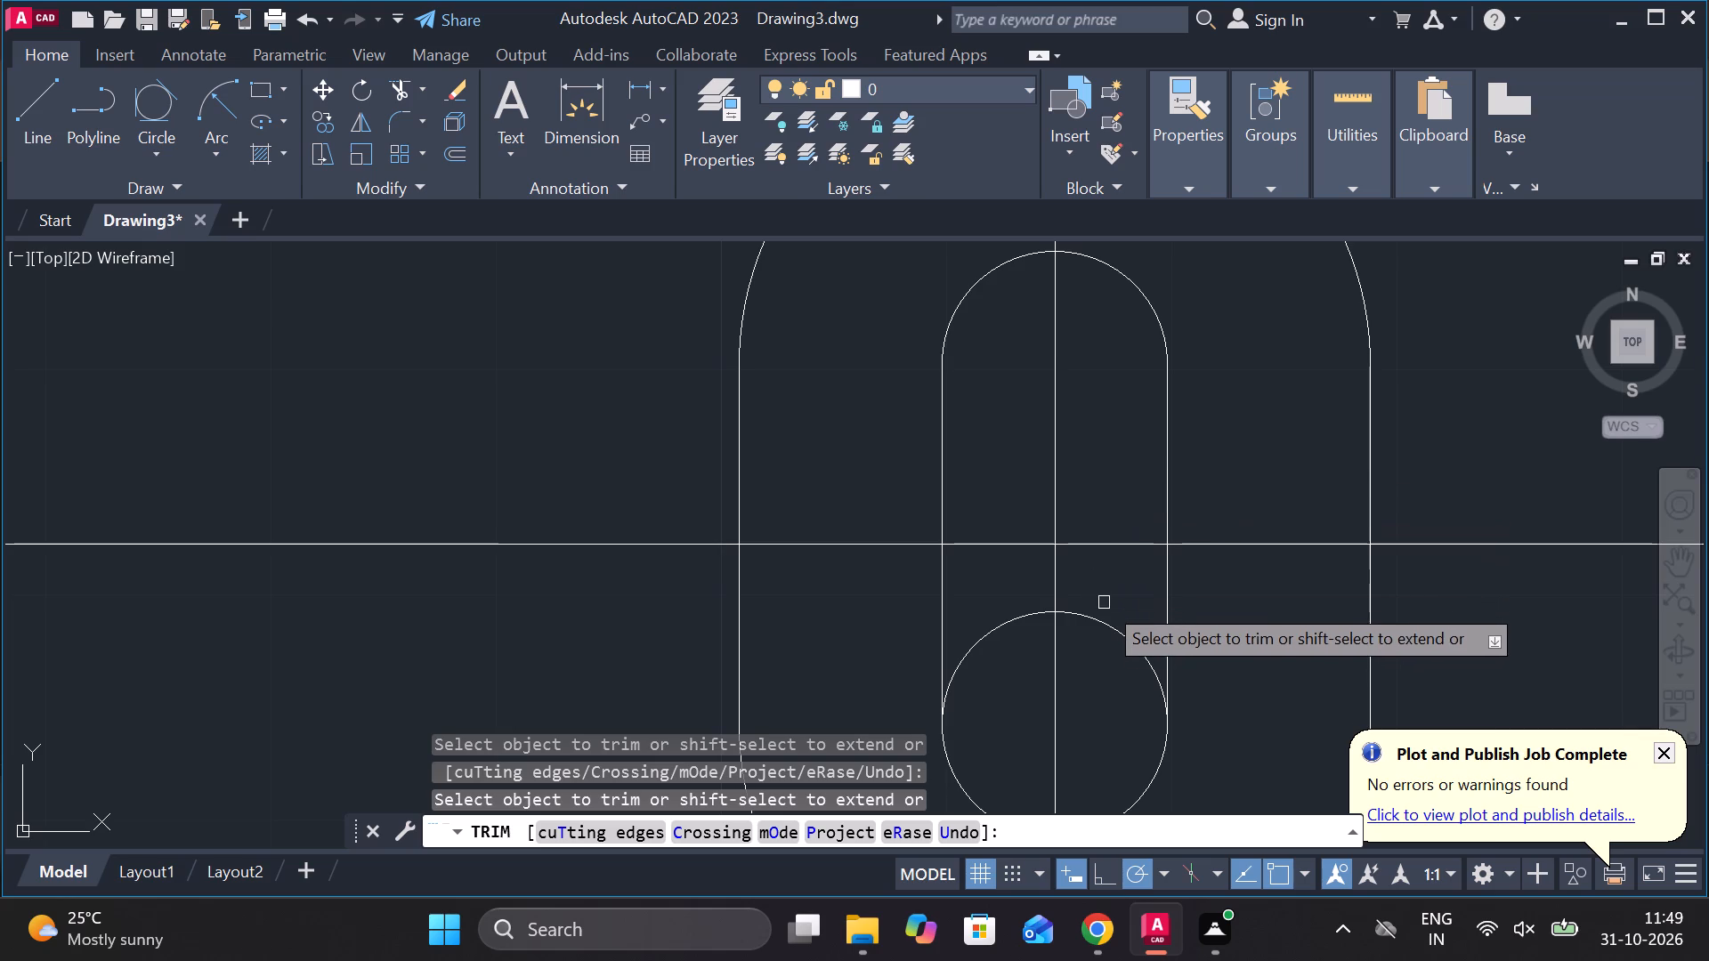
click(1103, 620)
click(1000, 628)
scroll(1000, 628, down, 2)
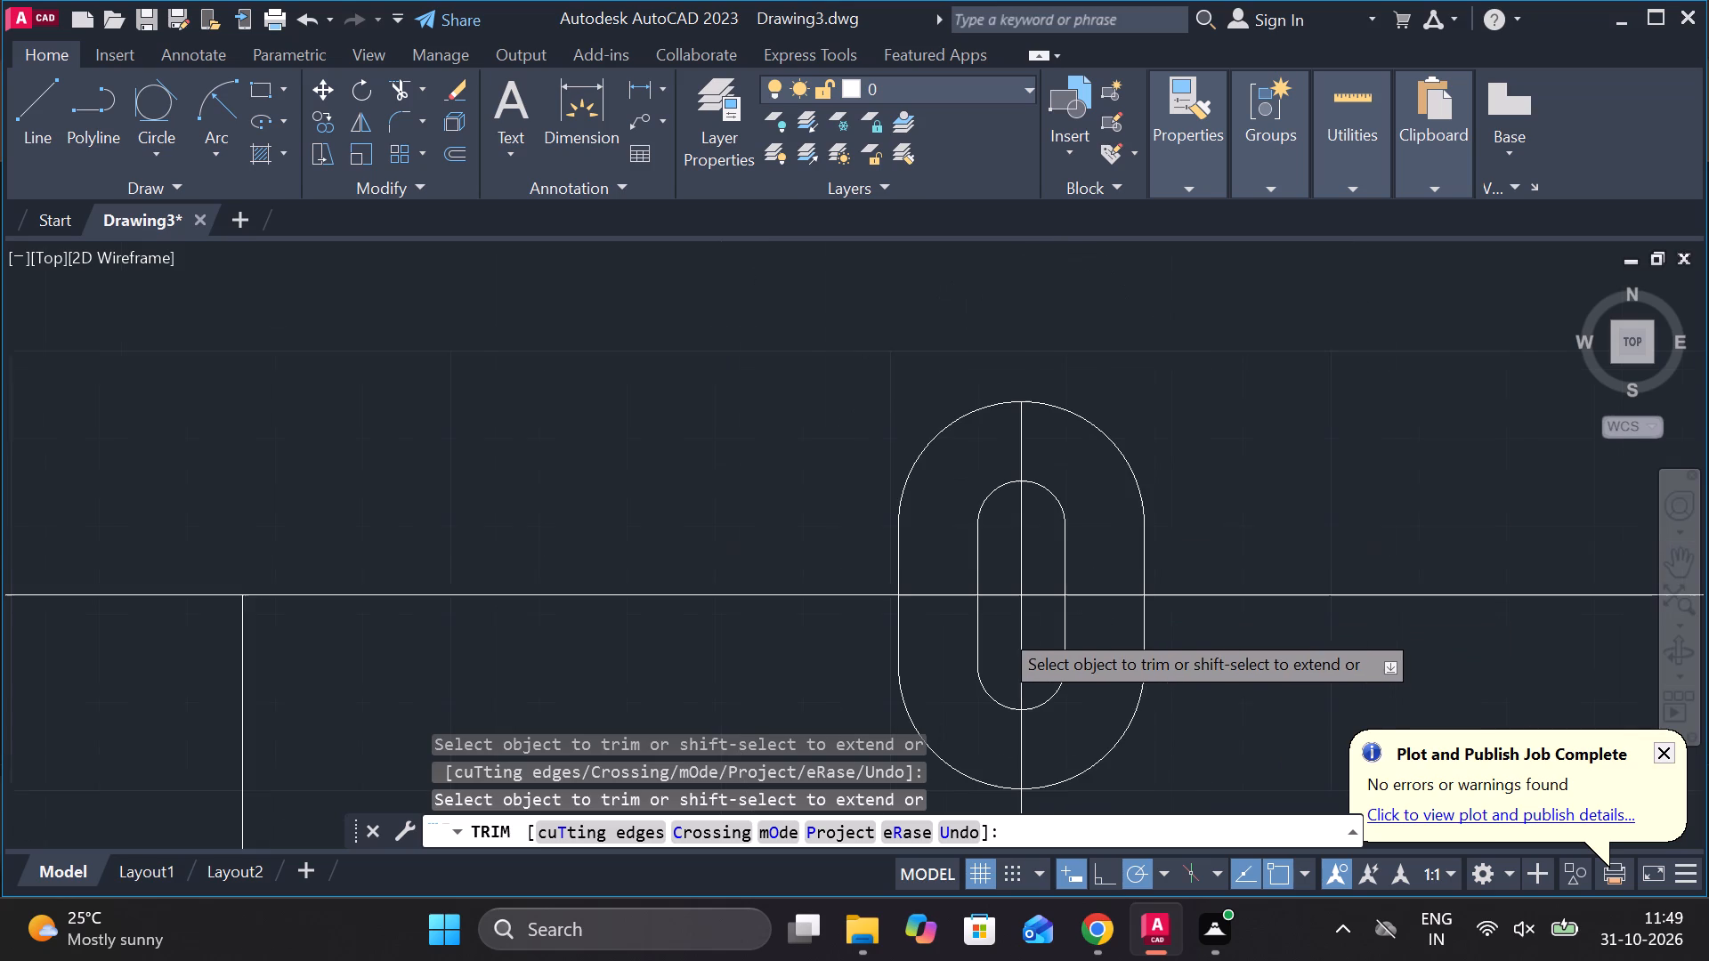
middle_drag(1211, 657, 1118, 609)
scroll(1118, 602, down, 1)
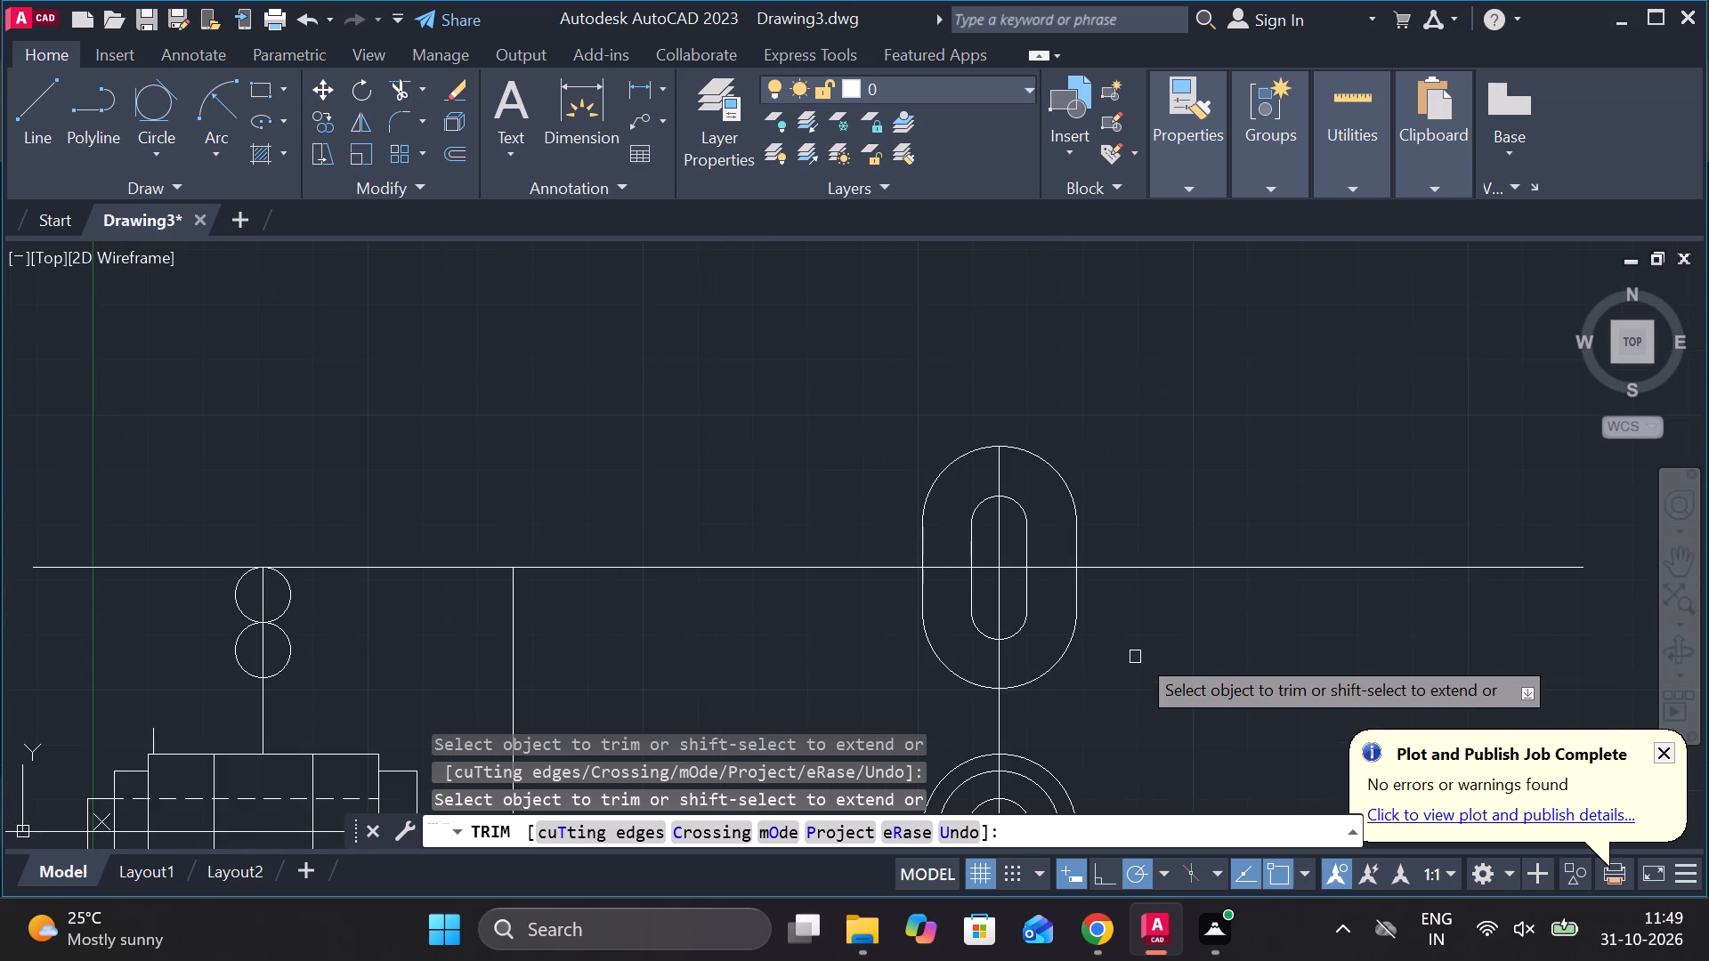
middle_drag(1141, 651, 1076, 544)
scroll(1098, 539, down, 1)
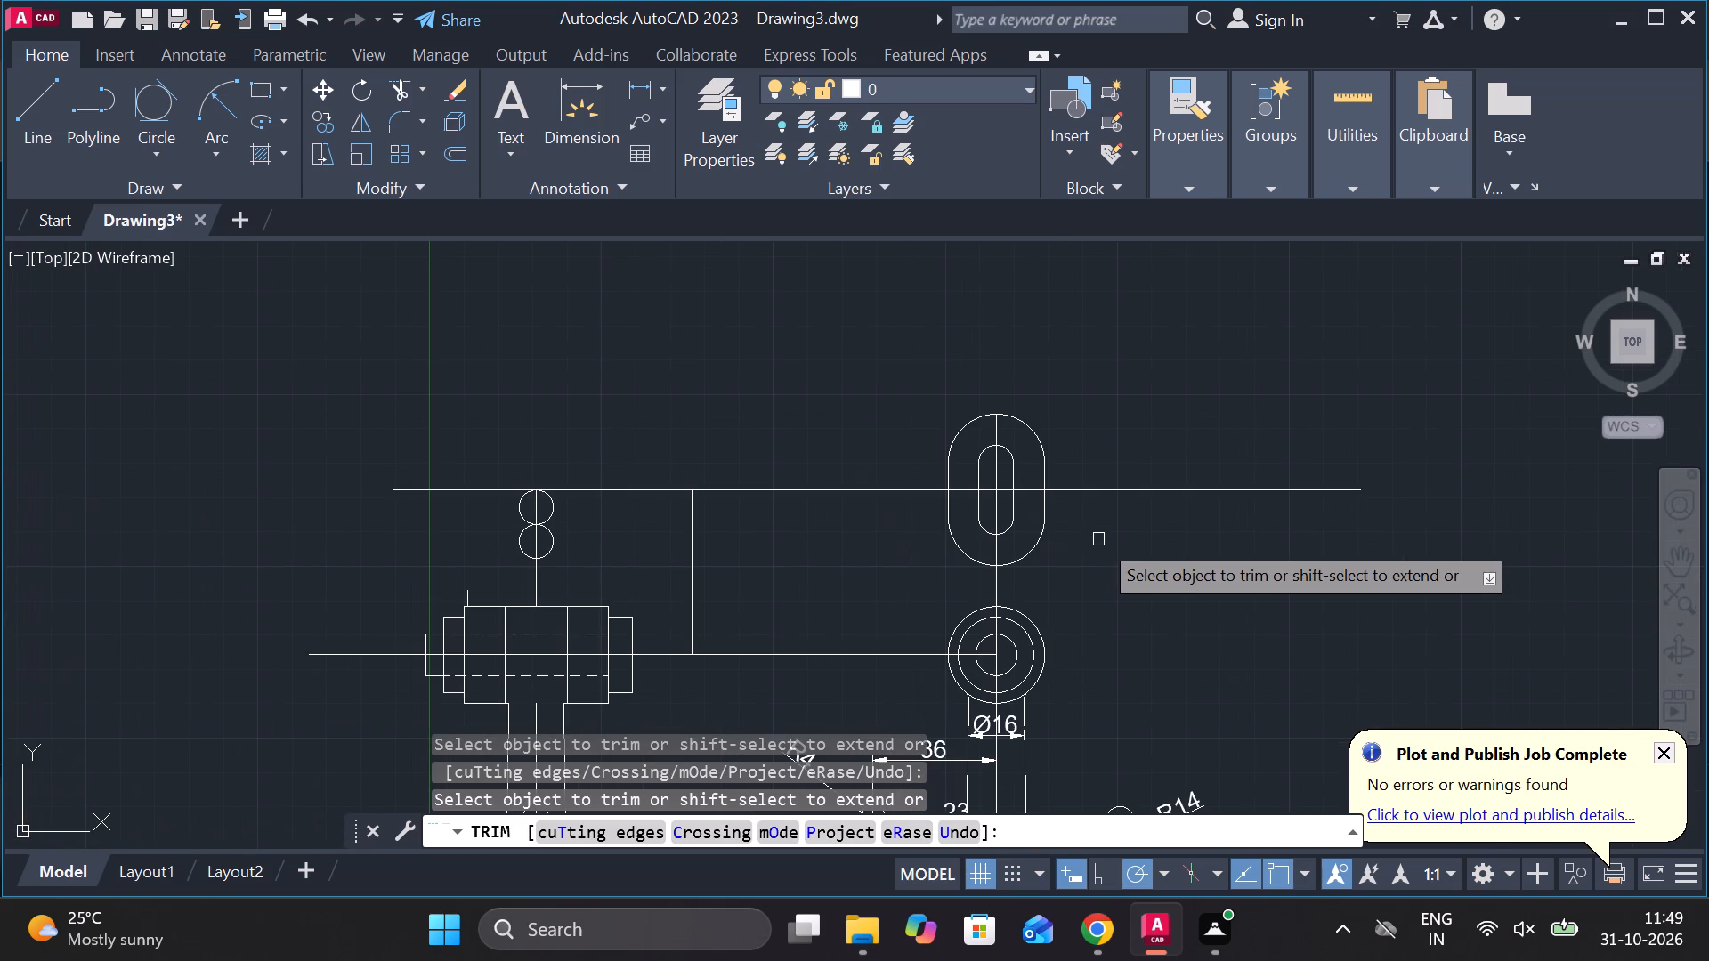
key(Escape)
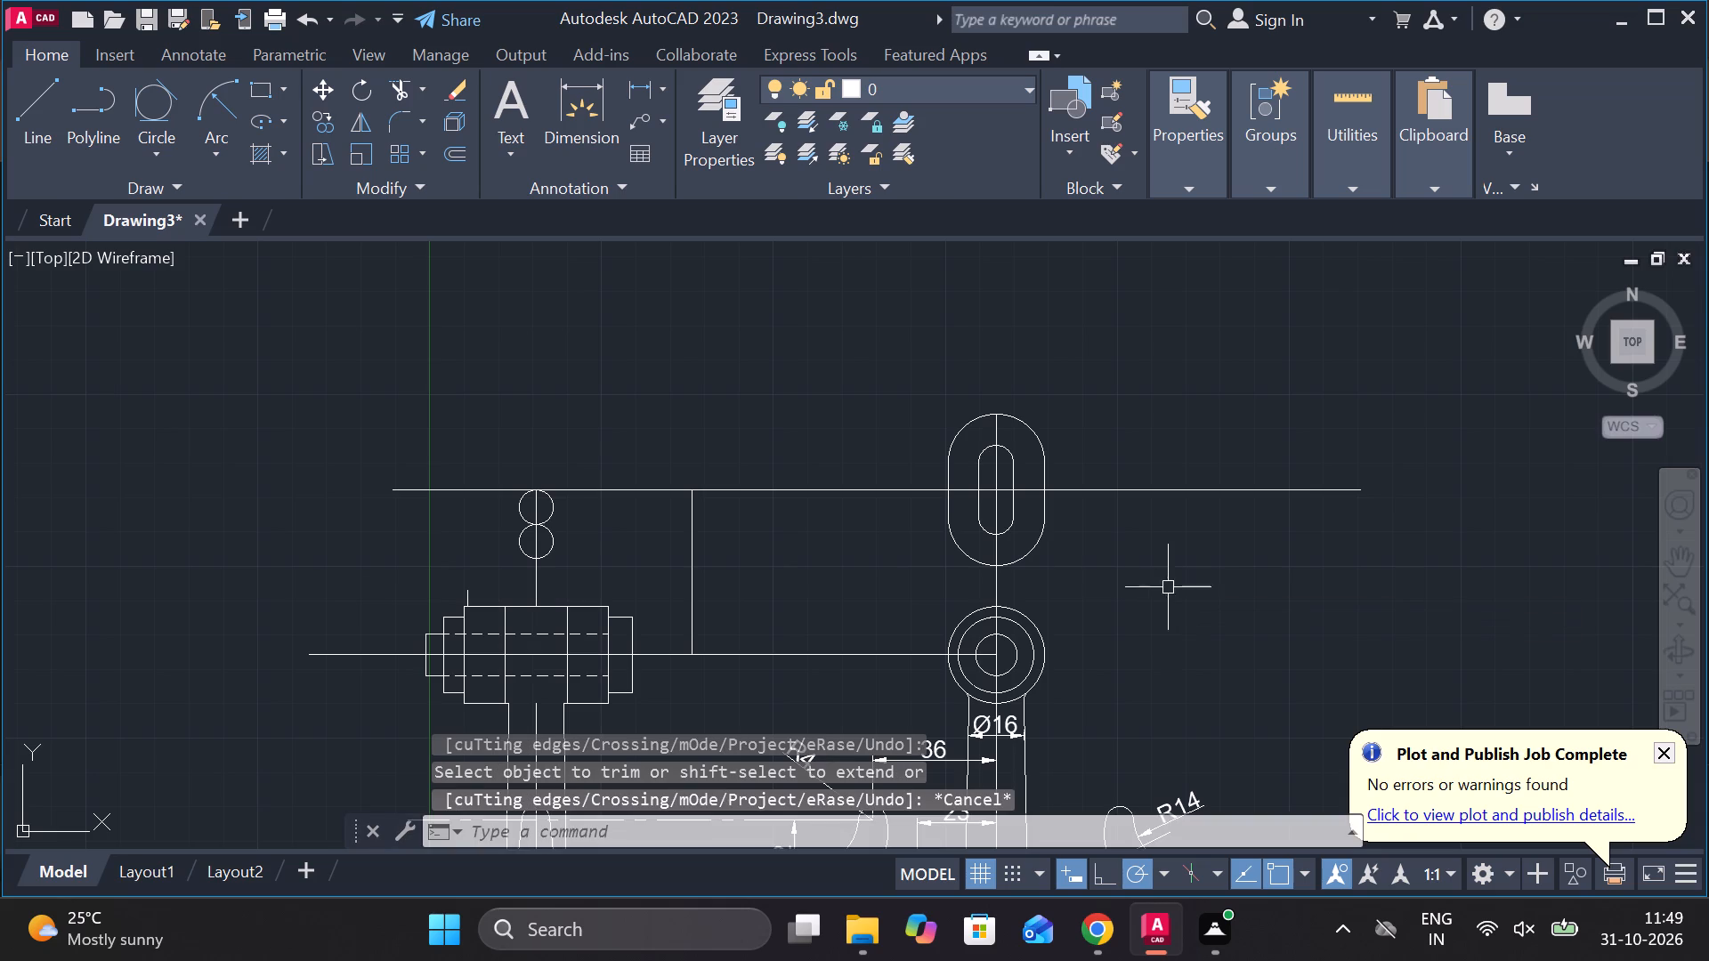
Copy the whole slot section to an empty area above and right of the hook's eye.
click(876, 392)
click(1092, 581)
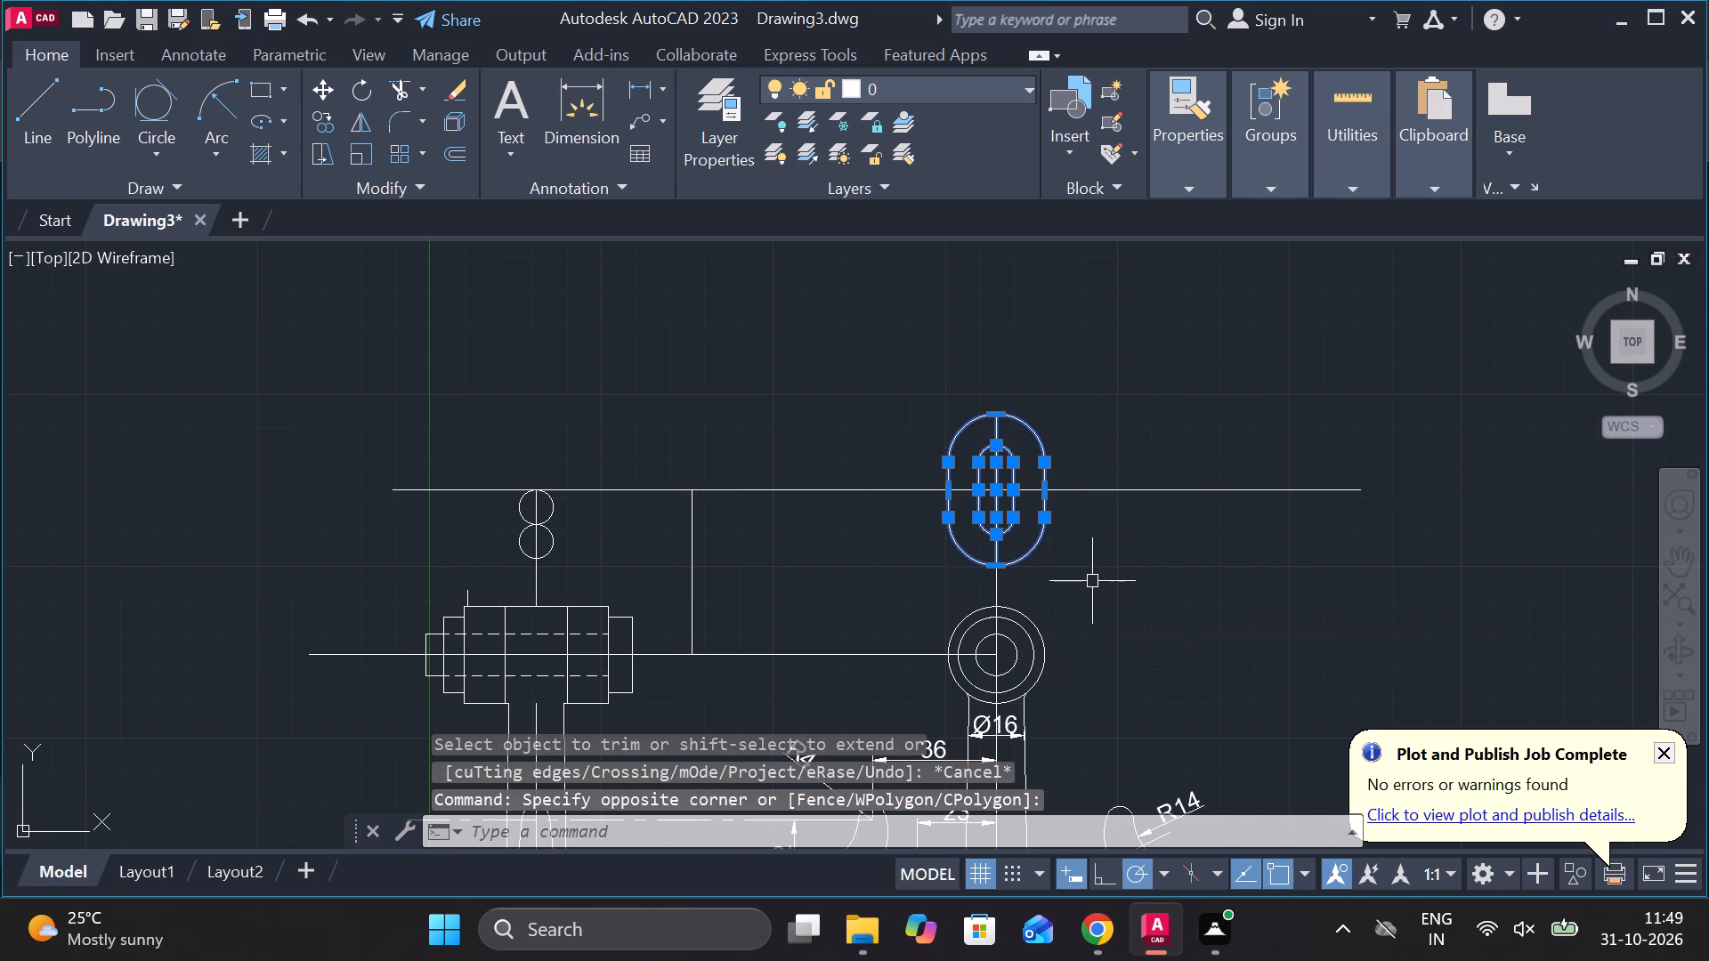
text(co)
key(Return)
click(1092, 581)
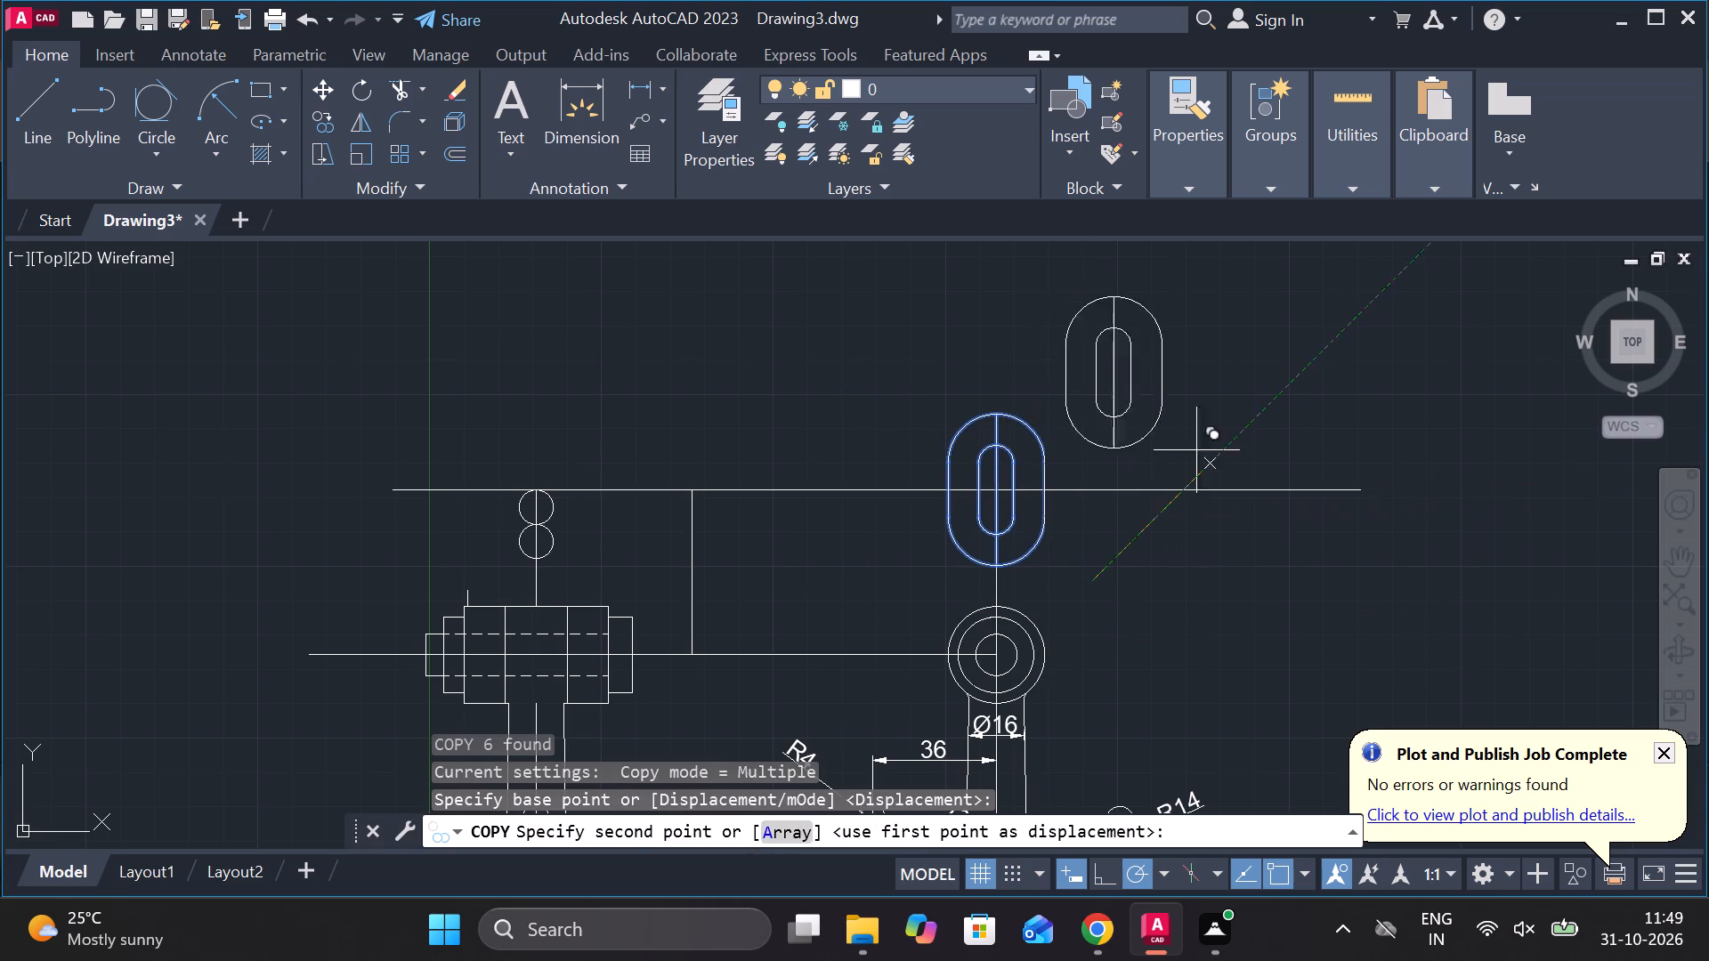
click(1341, 418)
key(Escape)
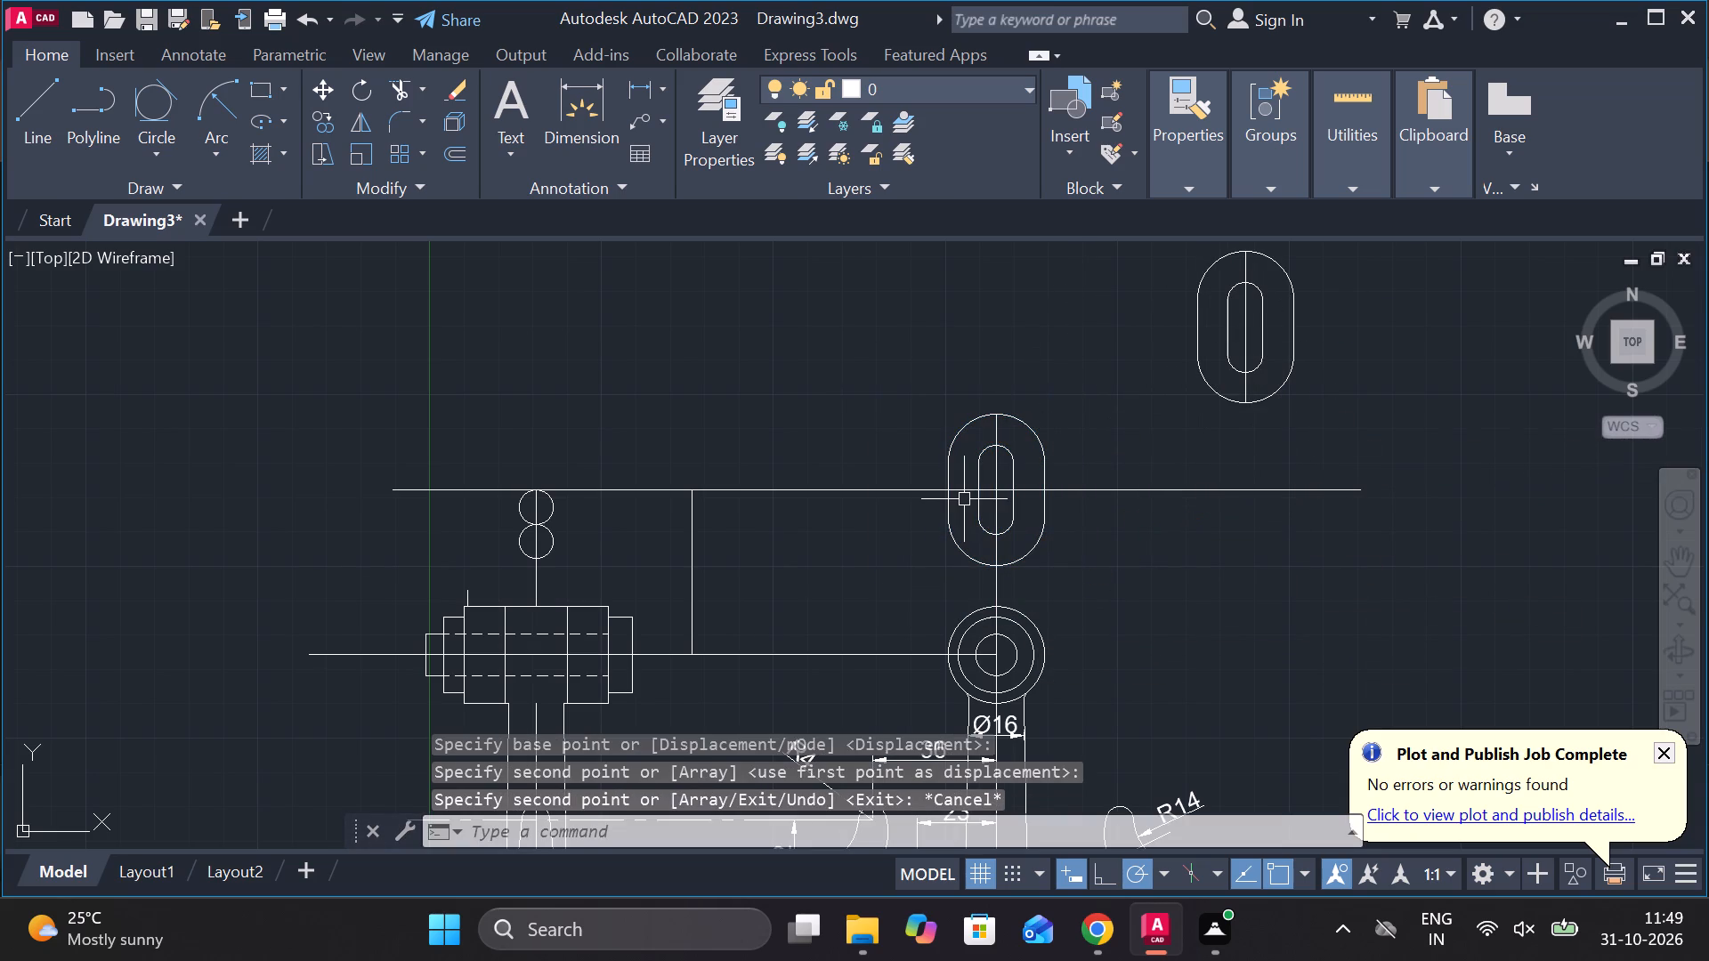
Examine how the slot section, hook eye, stacked circles and side view line up along the long horizontal line.
scroll(1020, 554, up, 2)
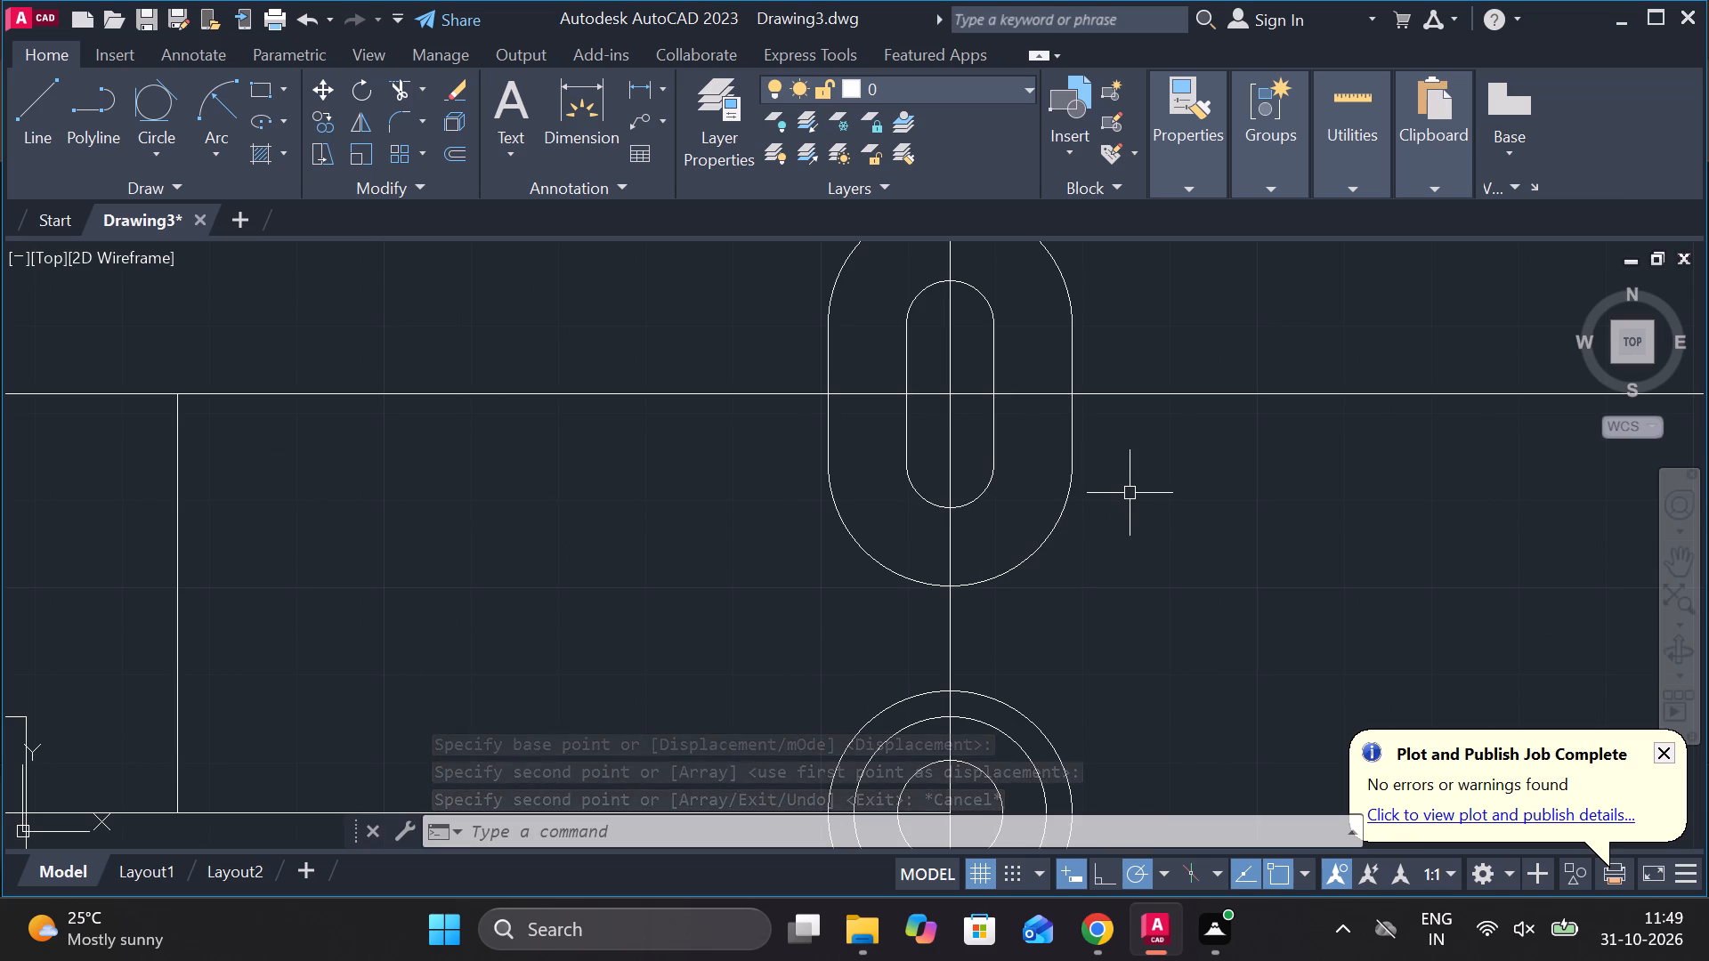
middle_drag(1147, 512, 1131, 666)
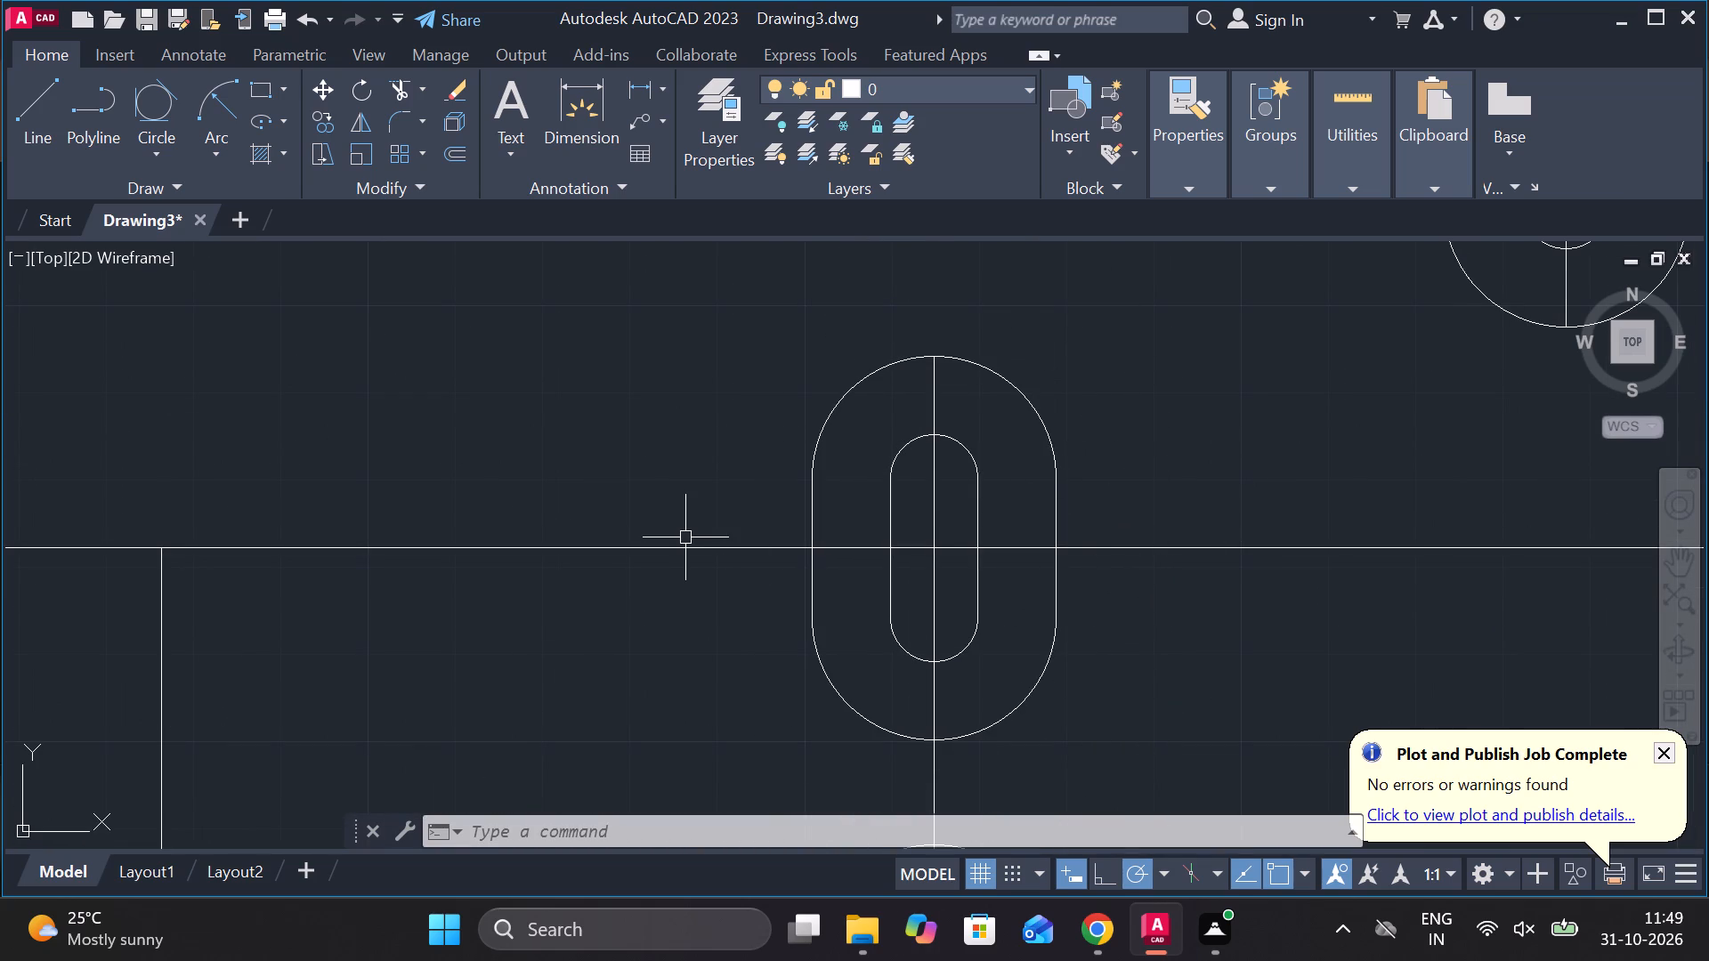
middle_drag(514, 499, 697, 476)
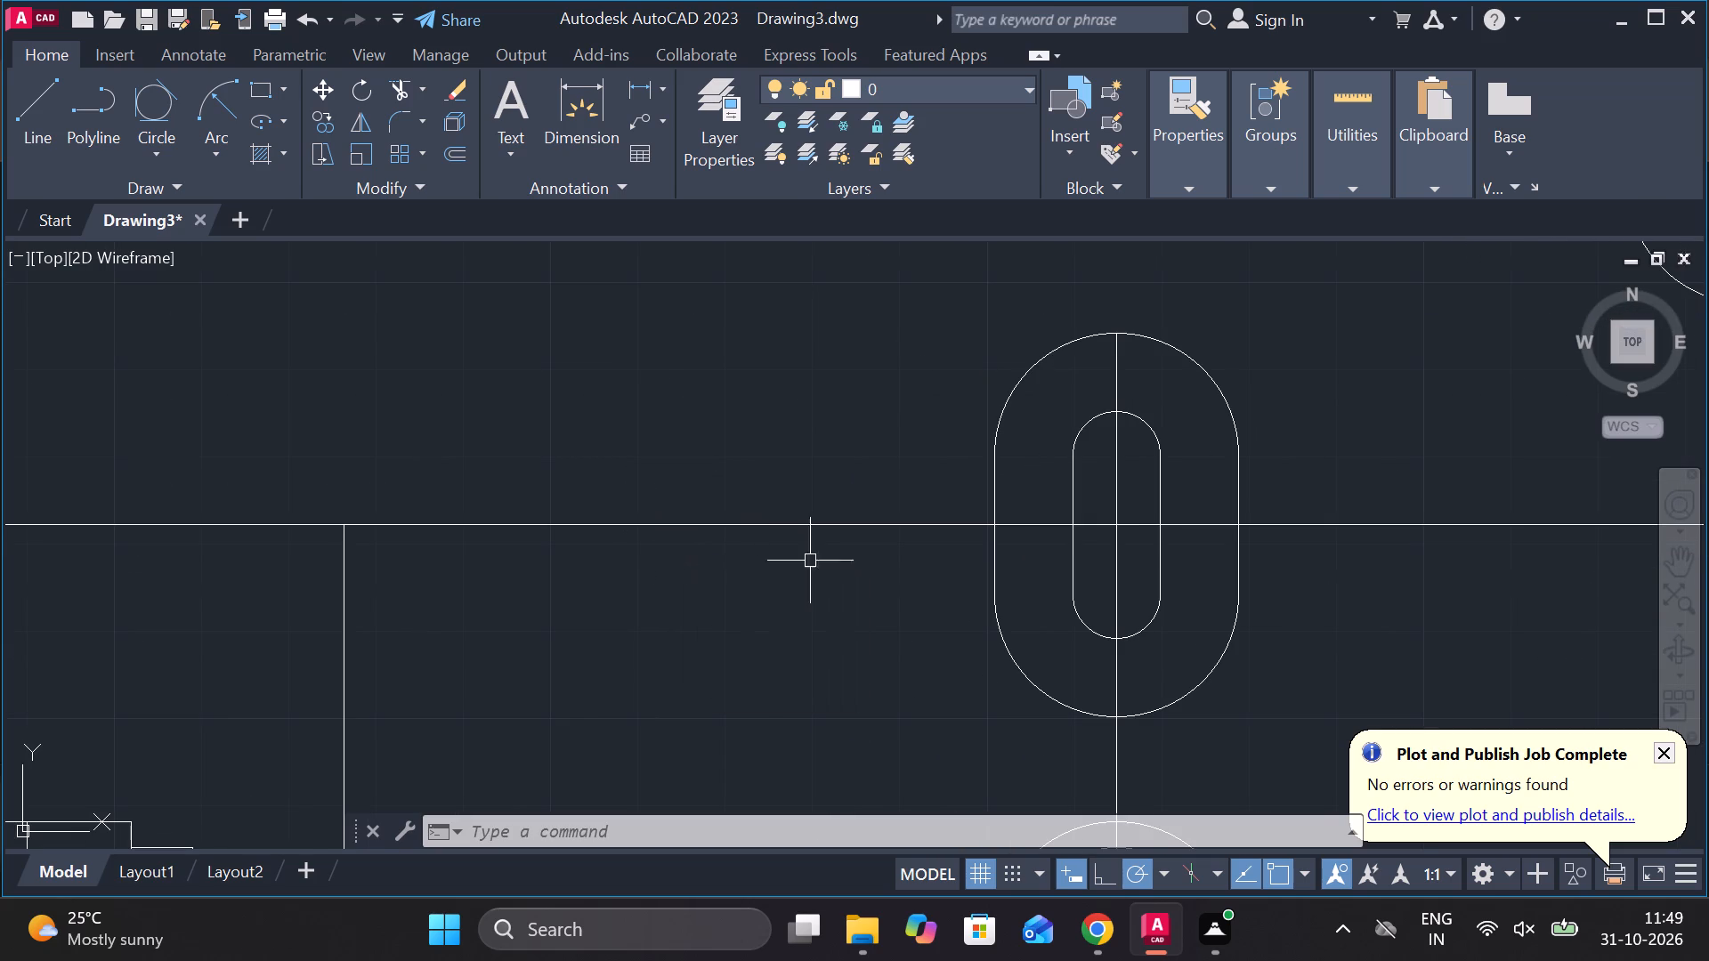
scroll(1134, 509, down, 2)
scroll(653, 541, up, 1)
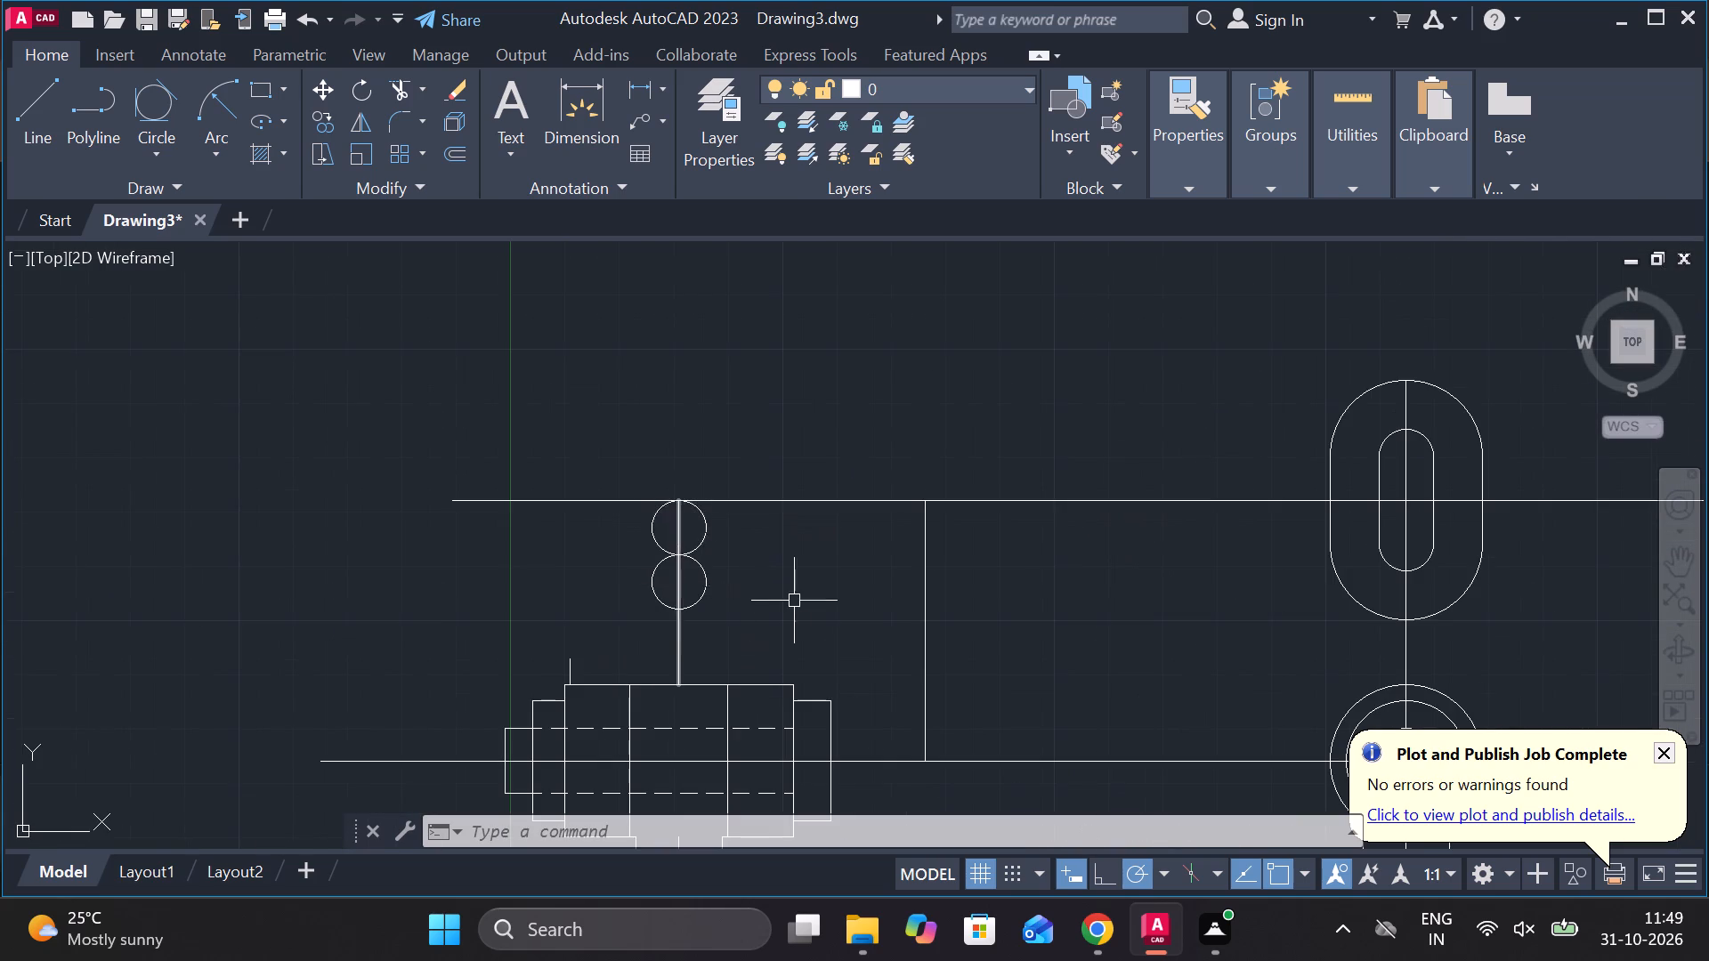
middle_drag(803, 604, 847, 535)
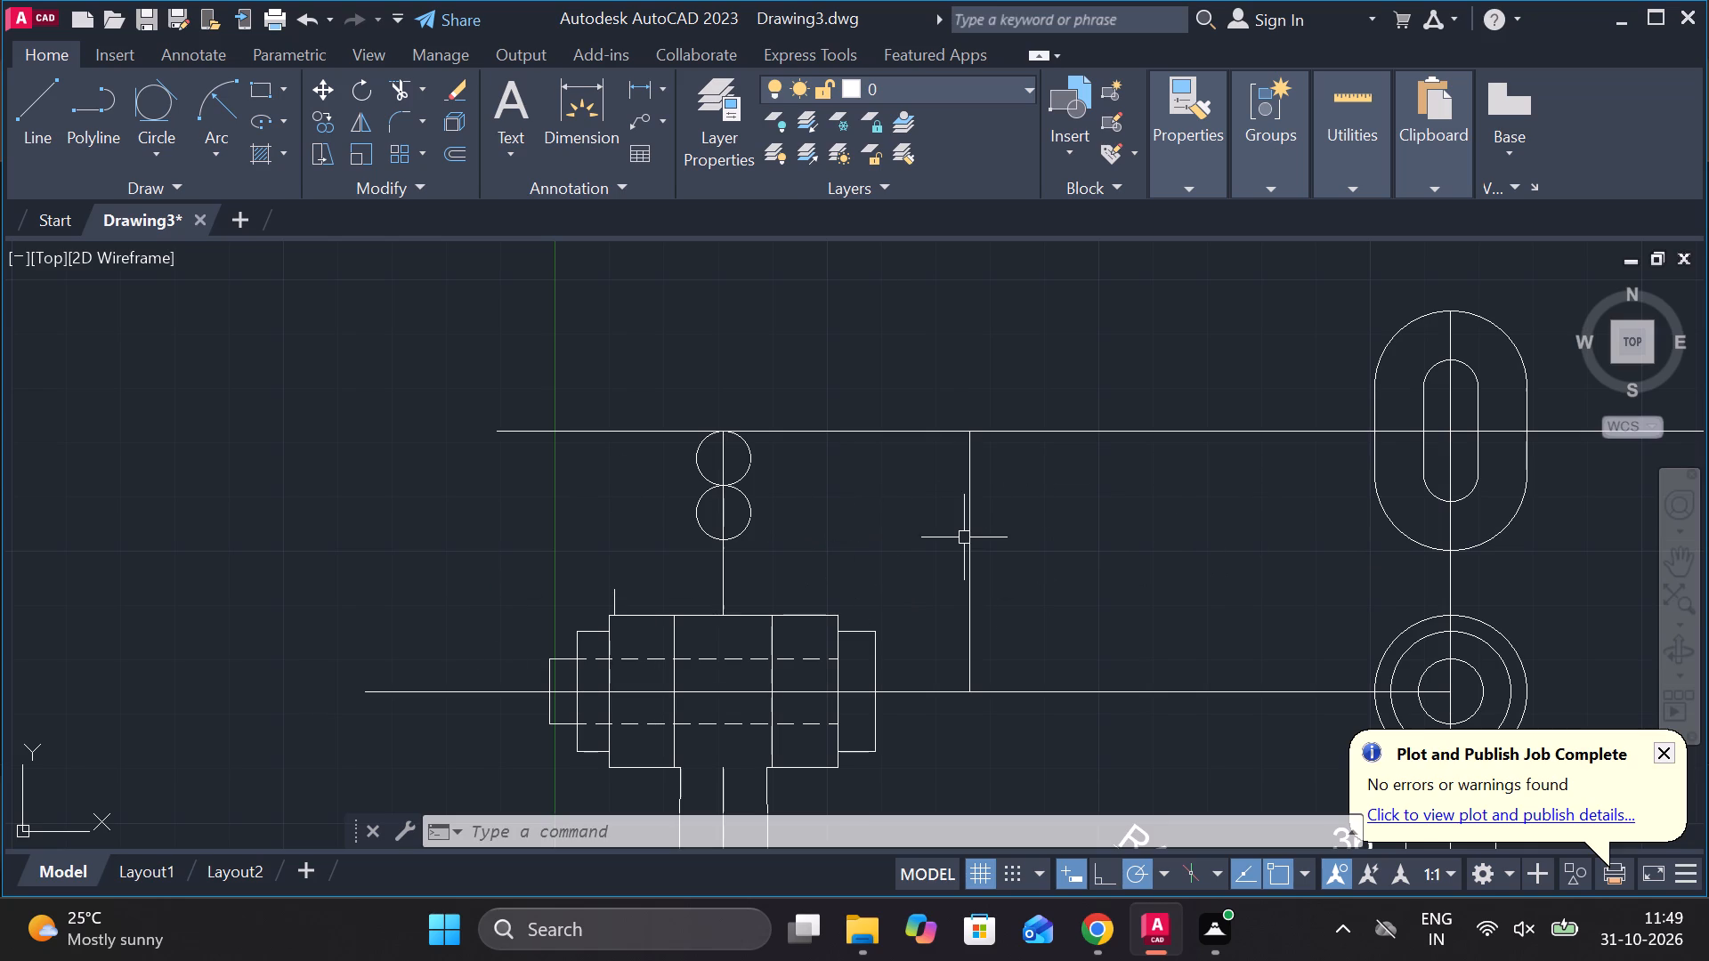
middle_drag(1162, 499, 1138, 499)
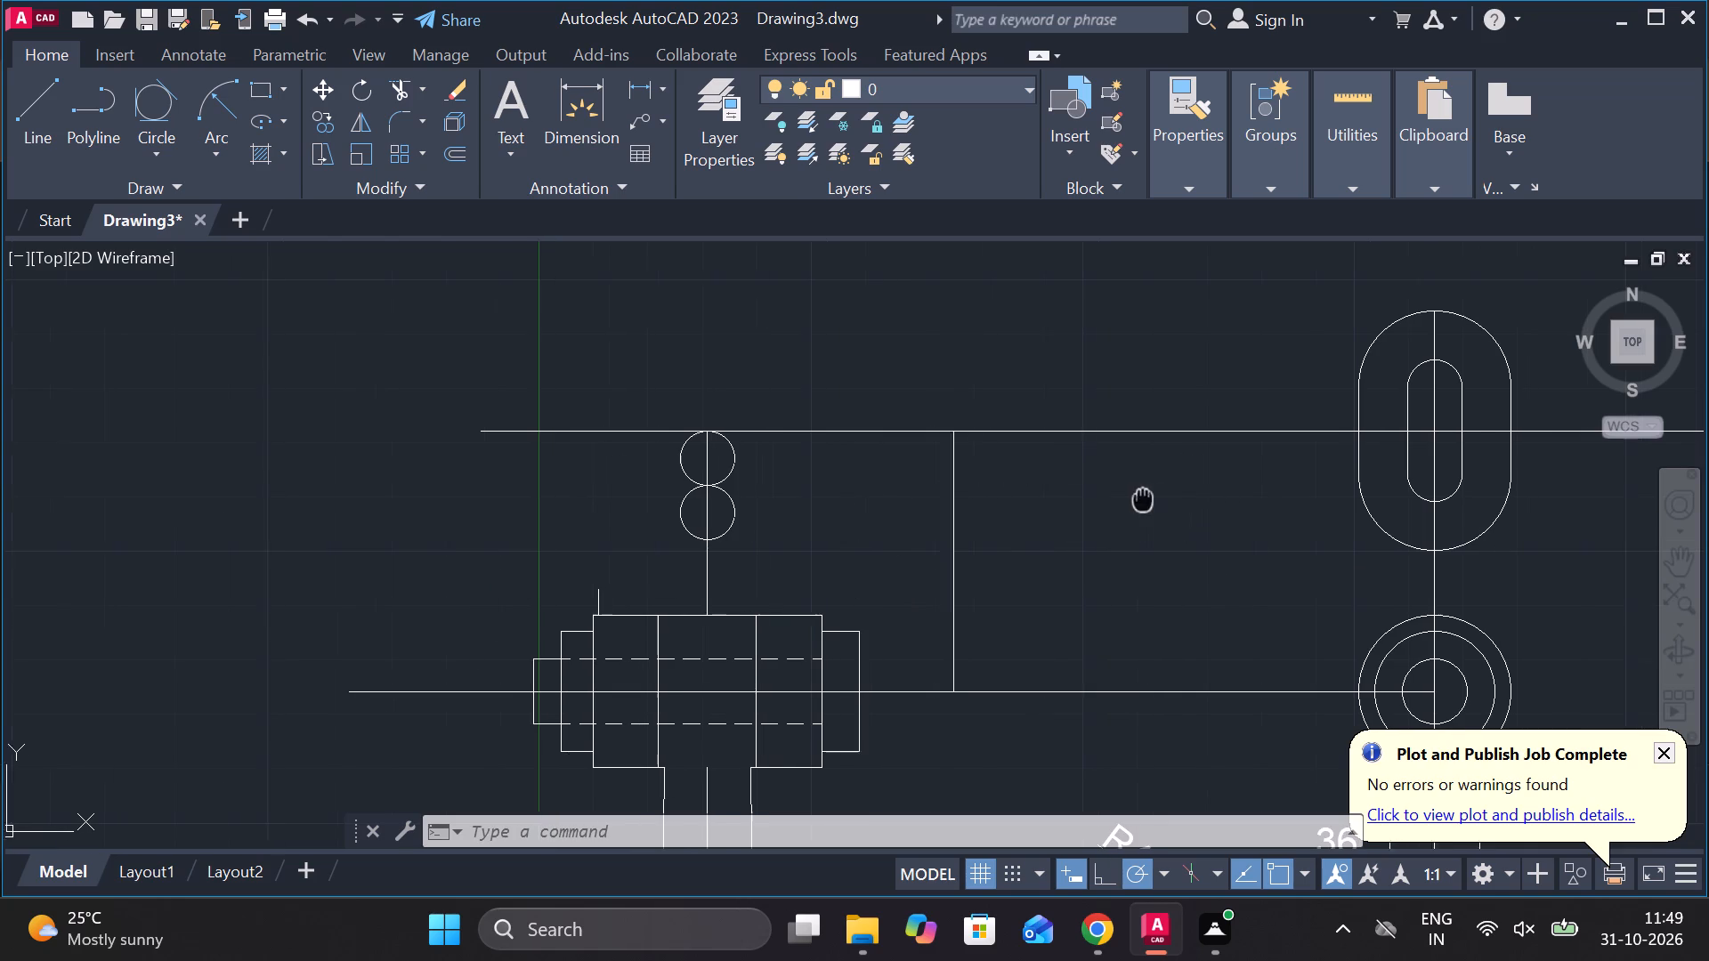
middle_drag(1138, 499, 1135, 499)
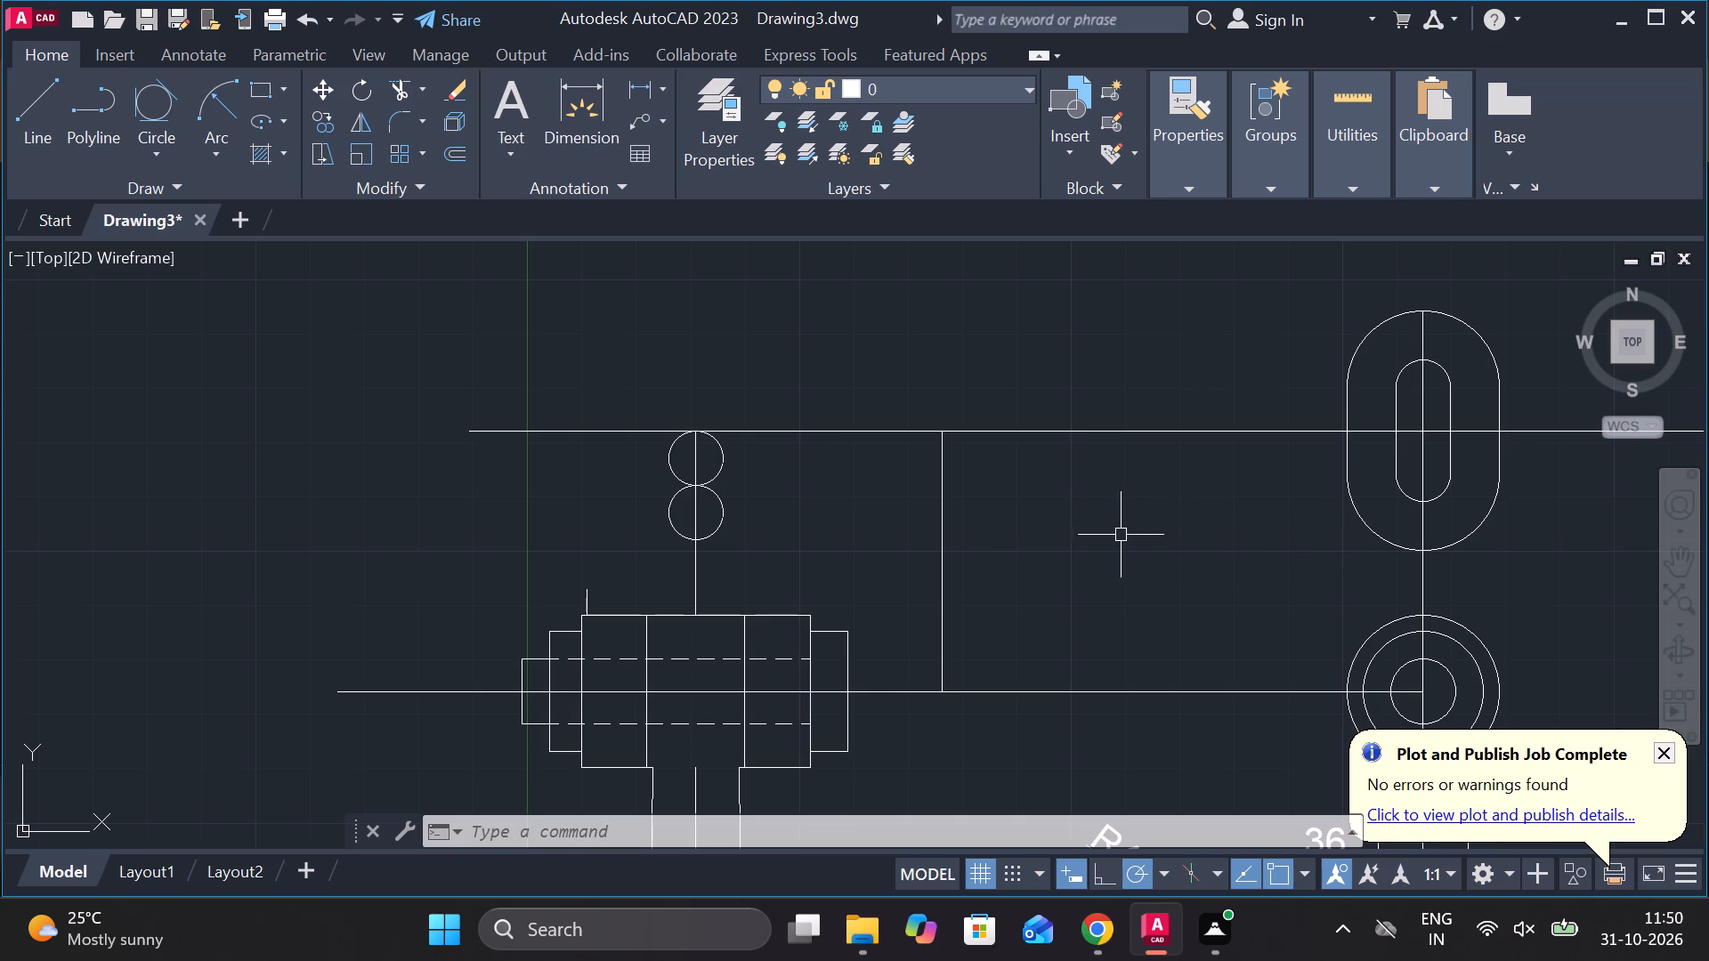
middle_drag(1078, 531, 938, 533)
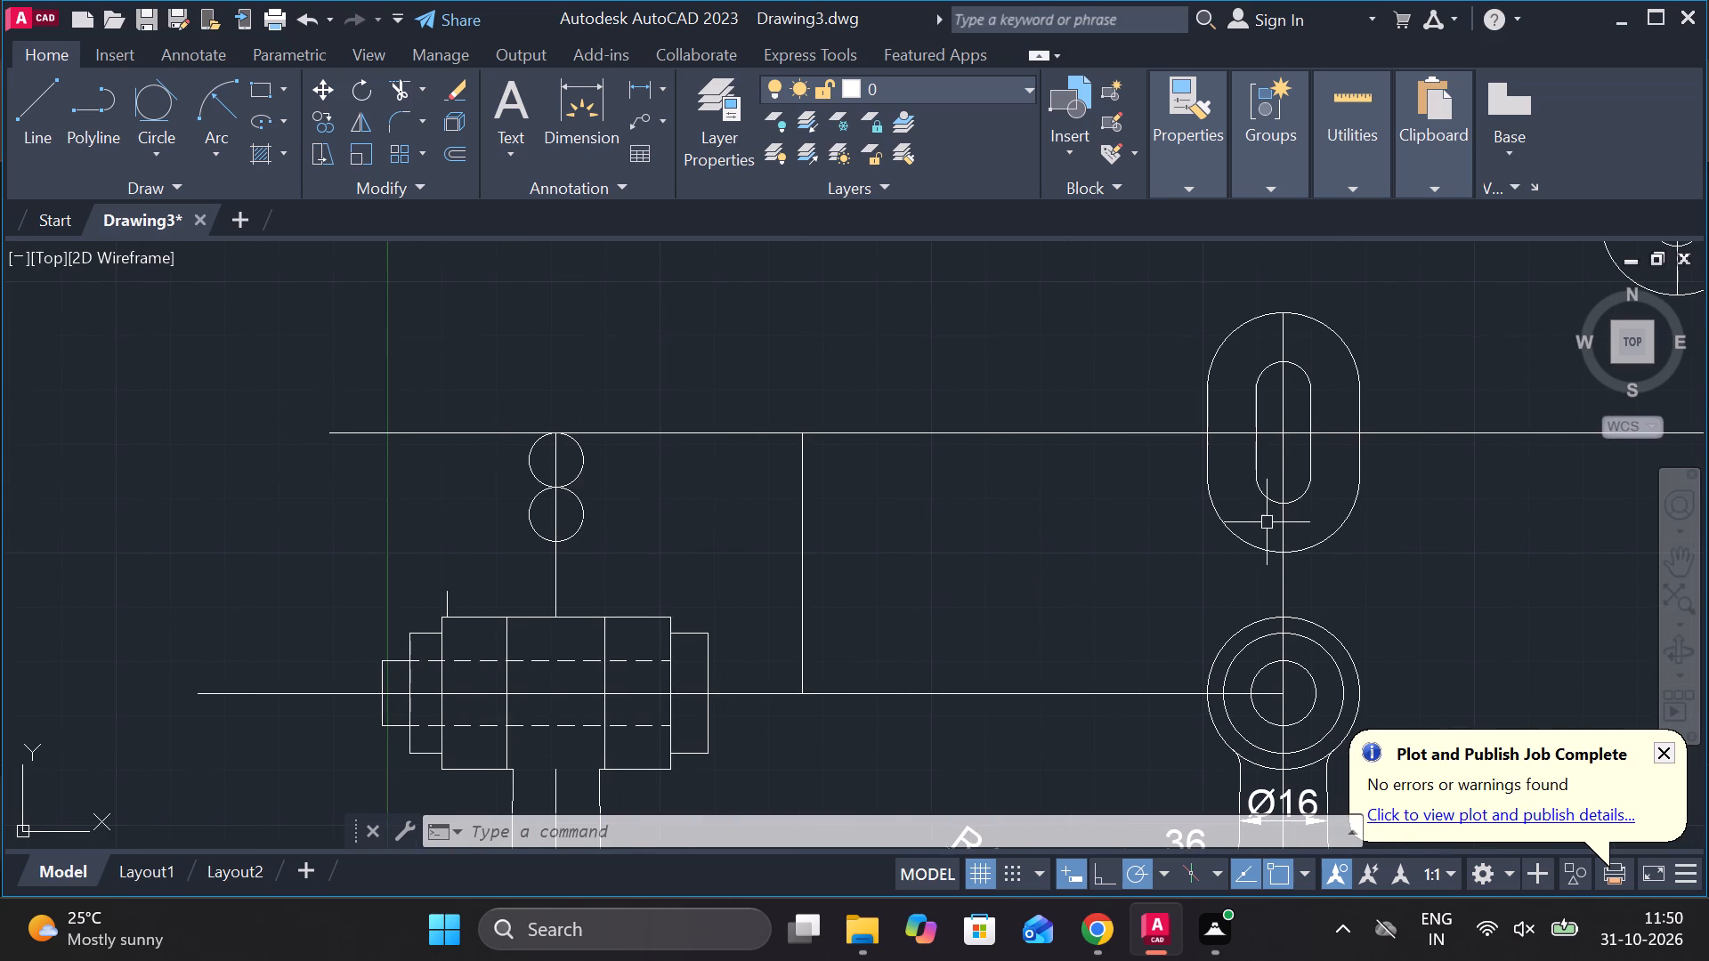
Erase the long flat ellipse lying to the left of the side view.
scroll(1335, 545, down, 1)
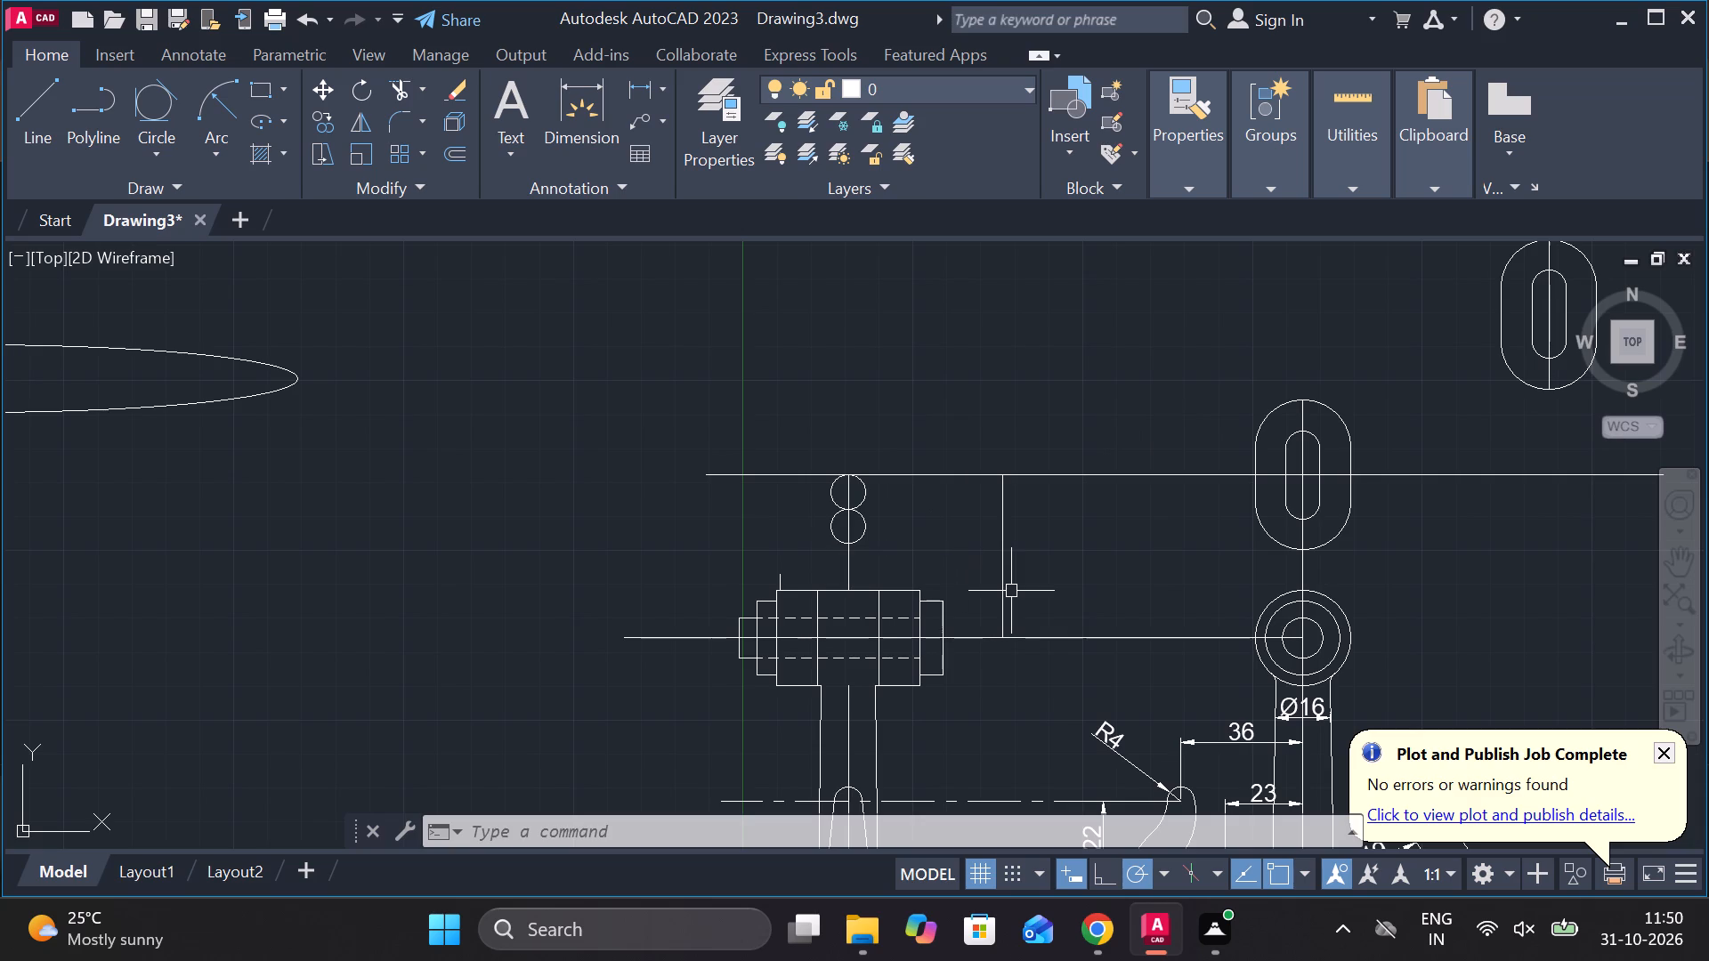
scroll(1117, 577, down, 1)
middle_drag(688, 551, 741, 568)
click(696, 561)
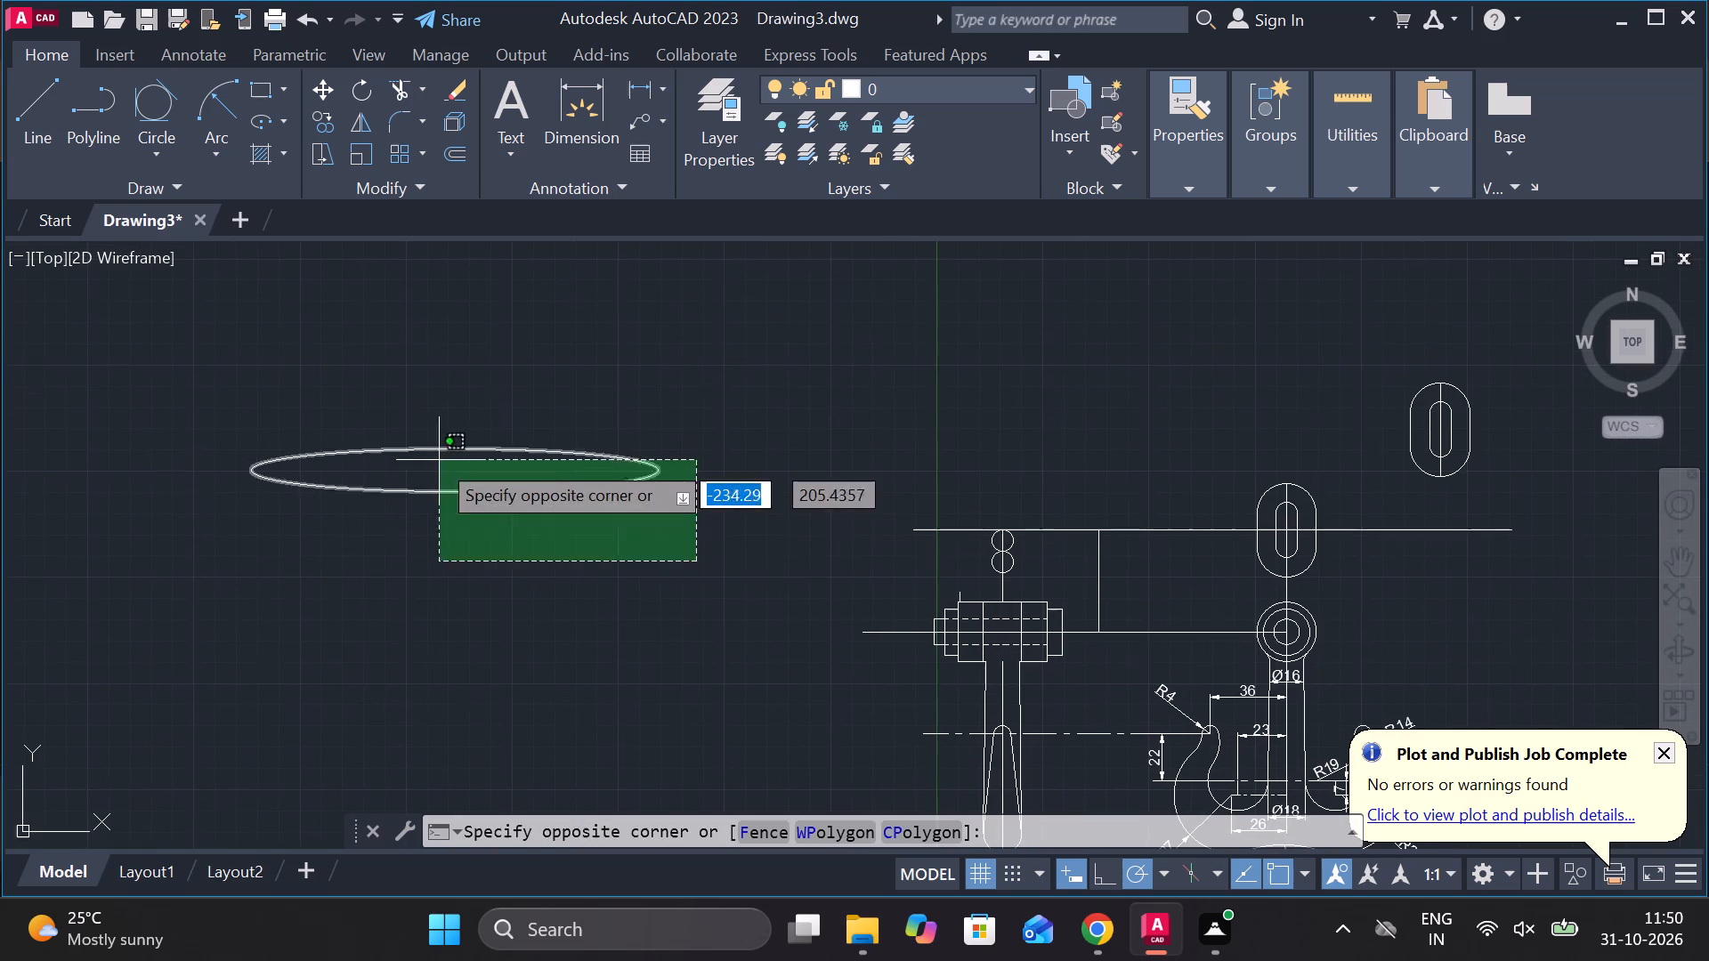
scroll(437, 459, down, 2)
click(294, 423)
text(e)
key(space)
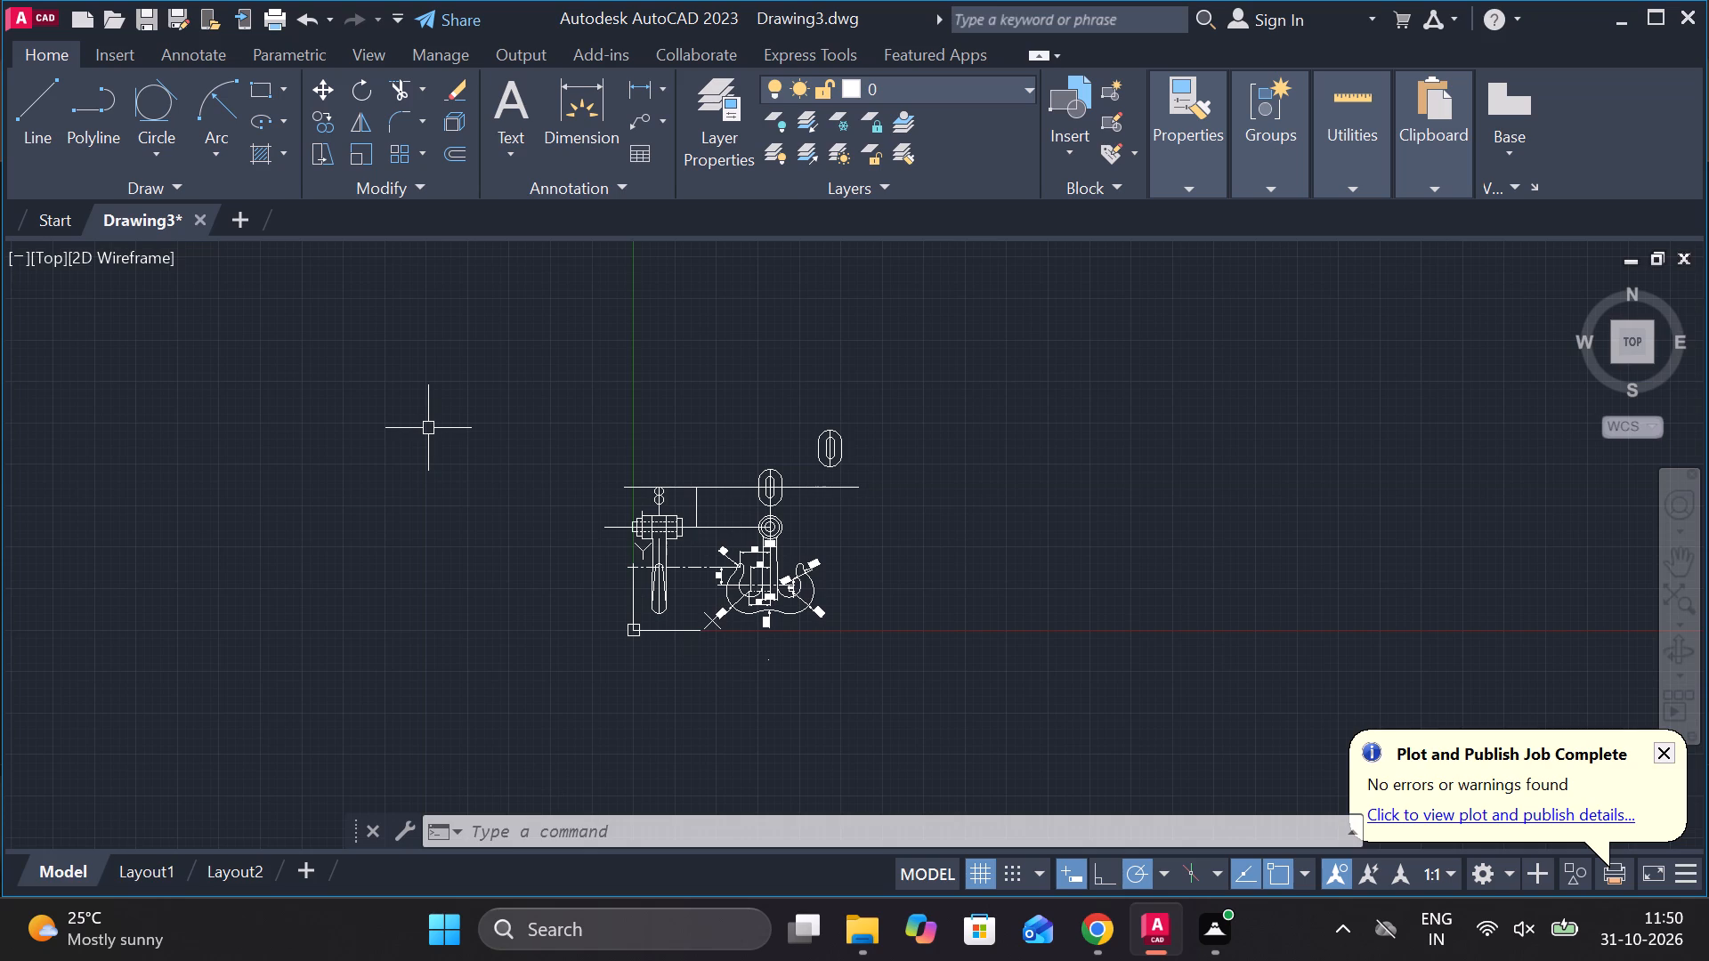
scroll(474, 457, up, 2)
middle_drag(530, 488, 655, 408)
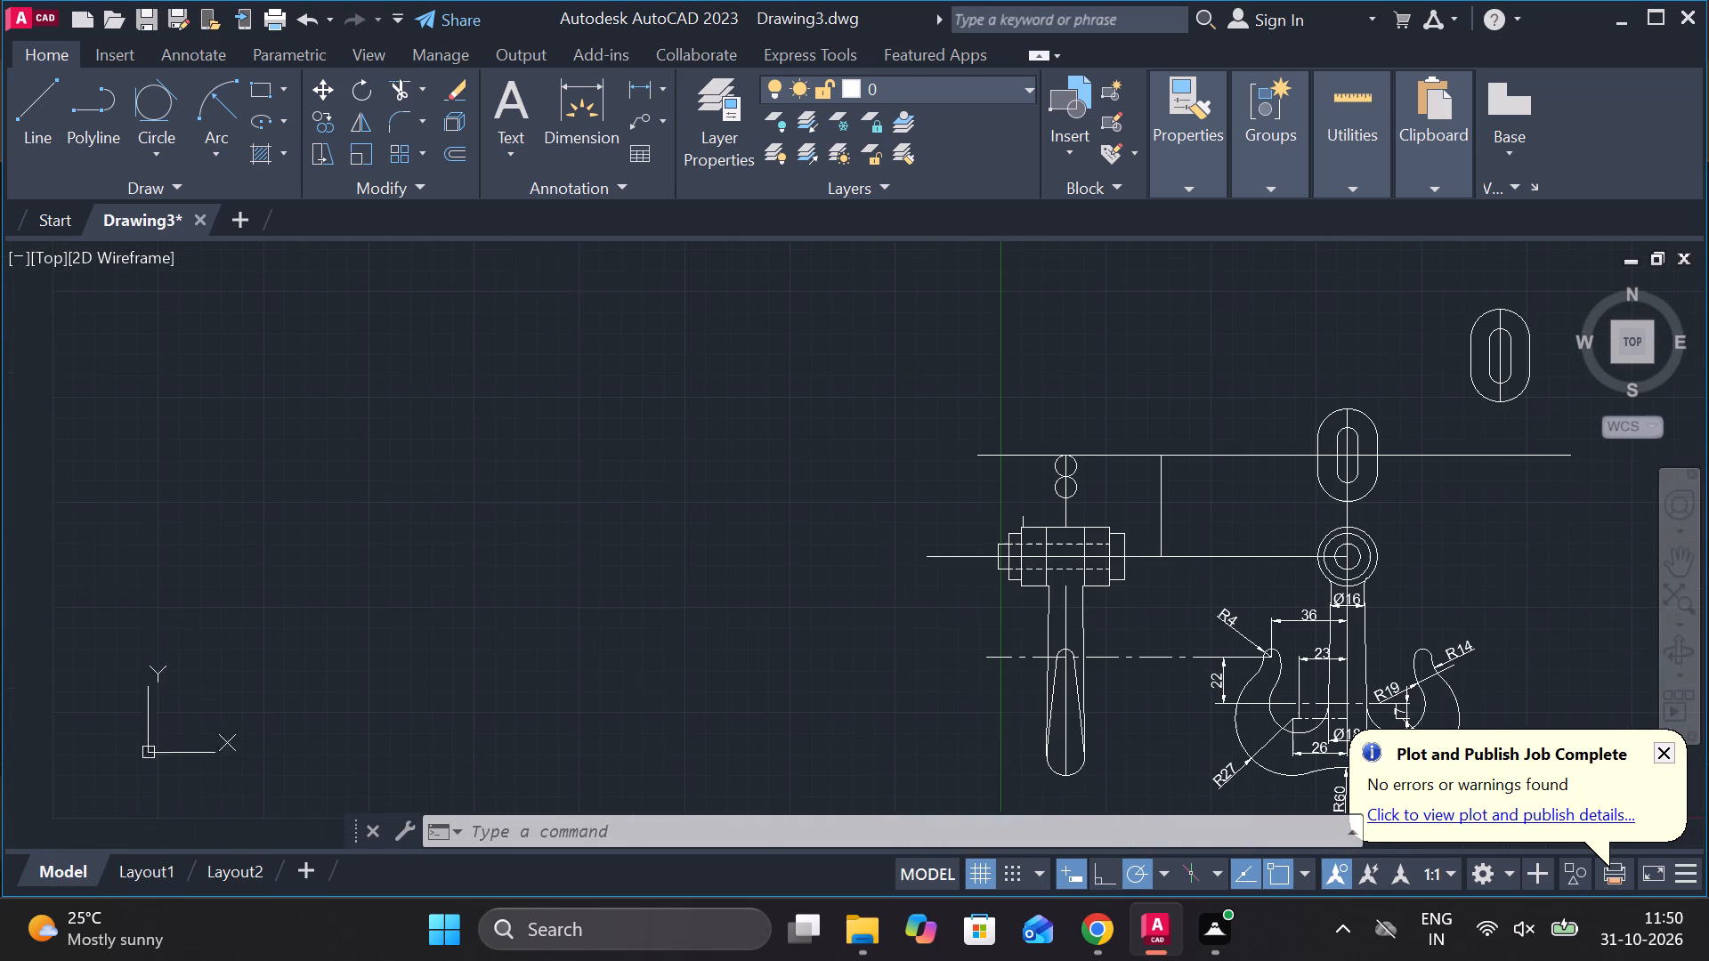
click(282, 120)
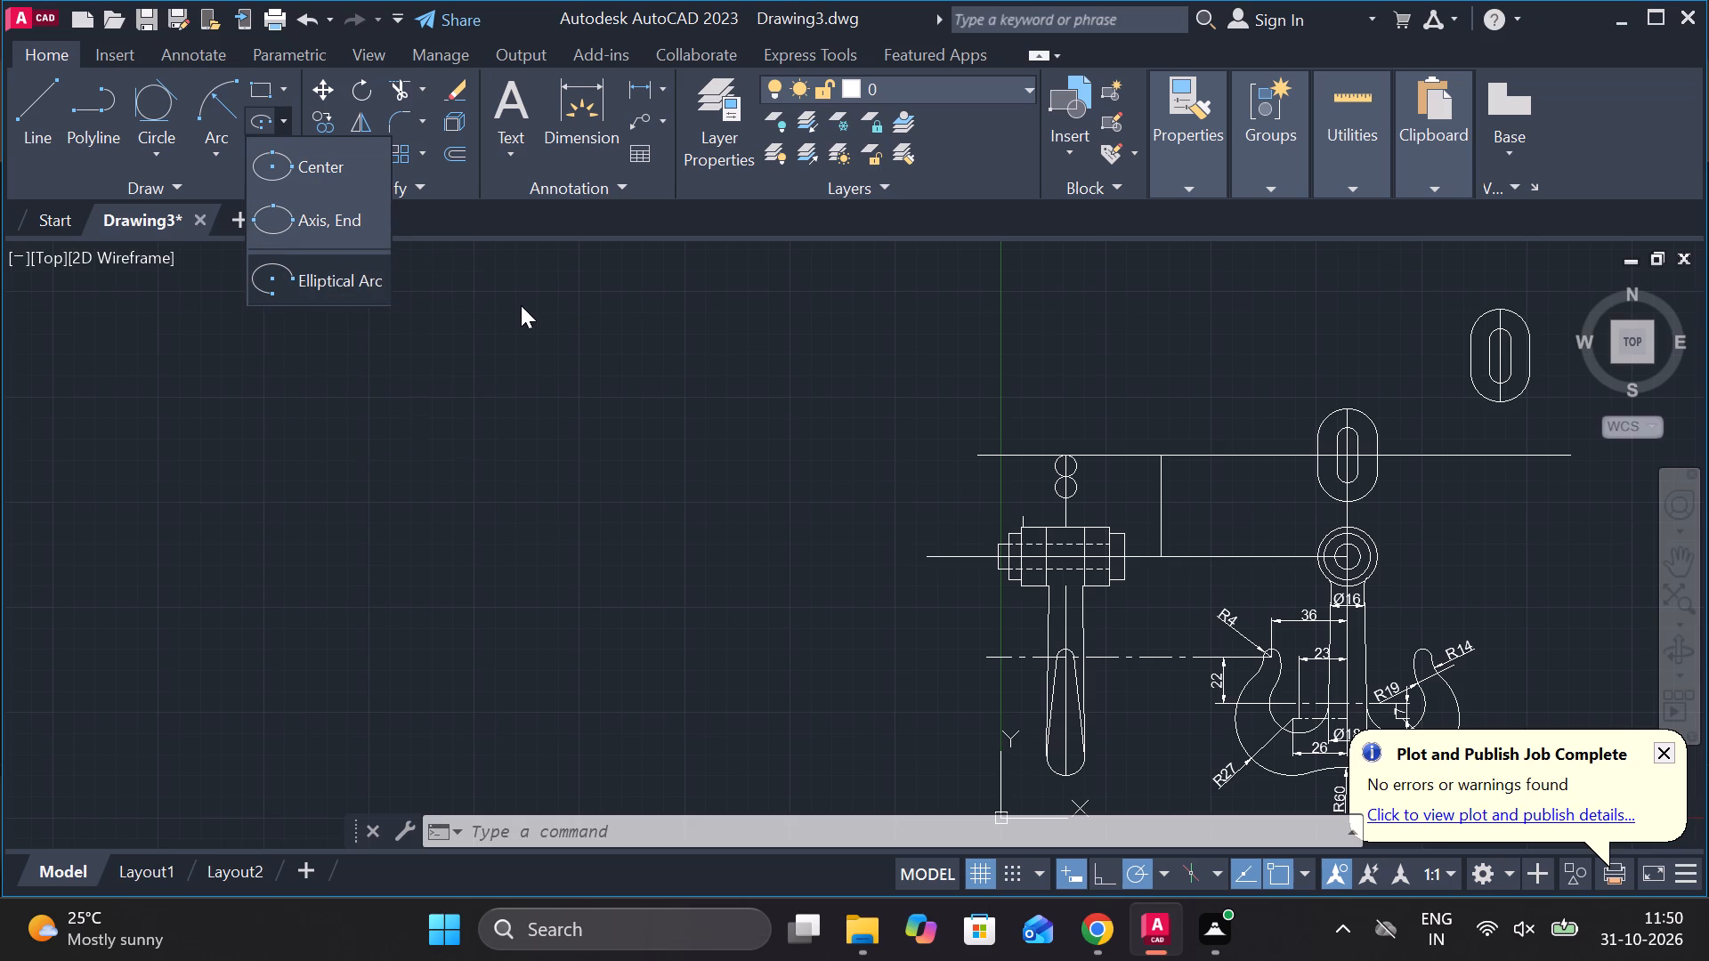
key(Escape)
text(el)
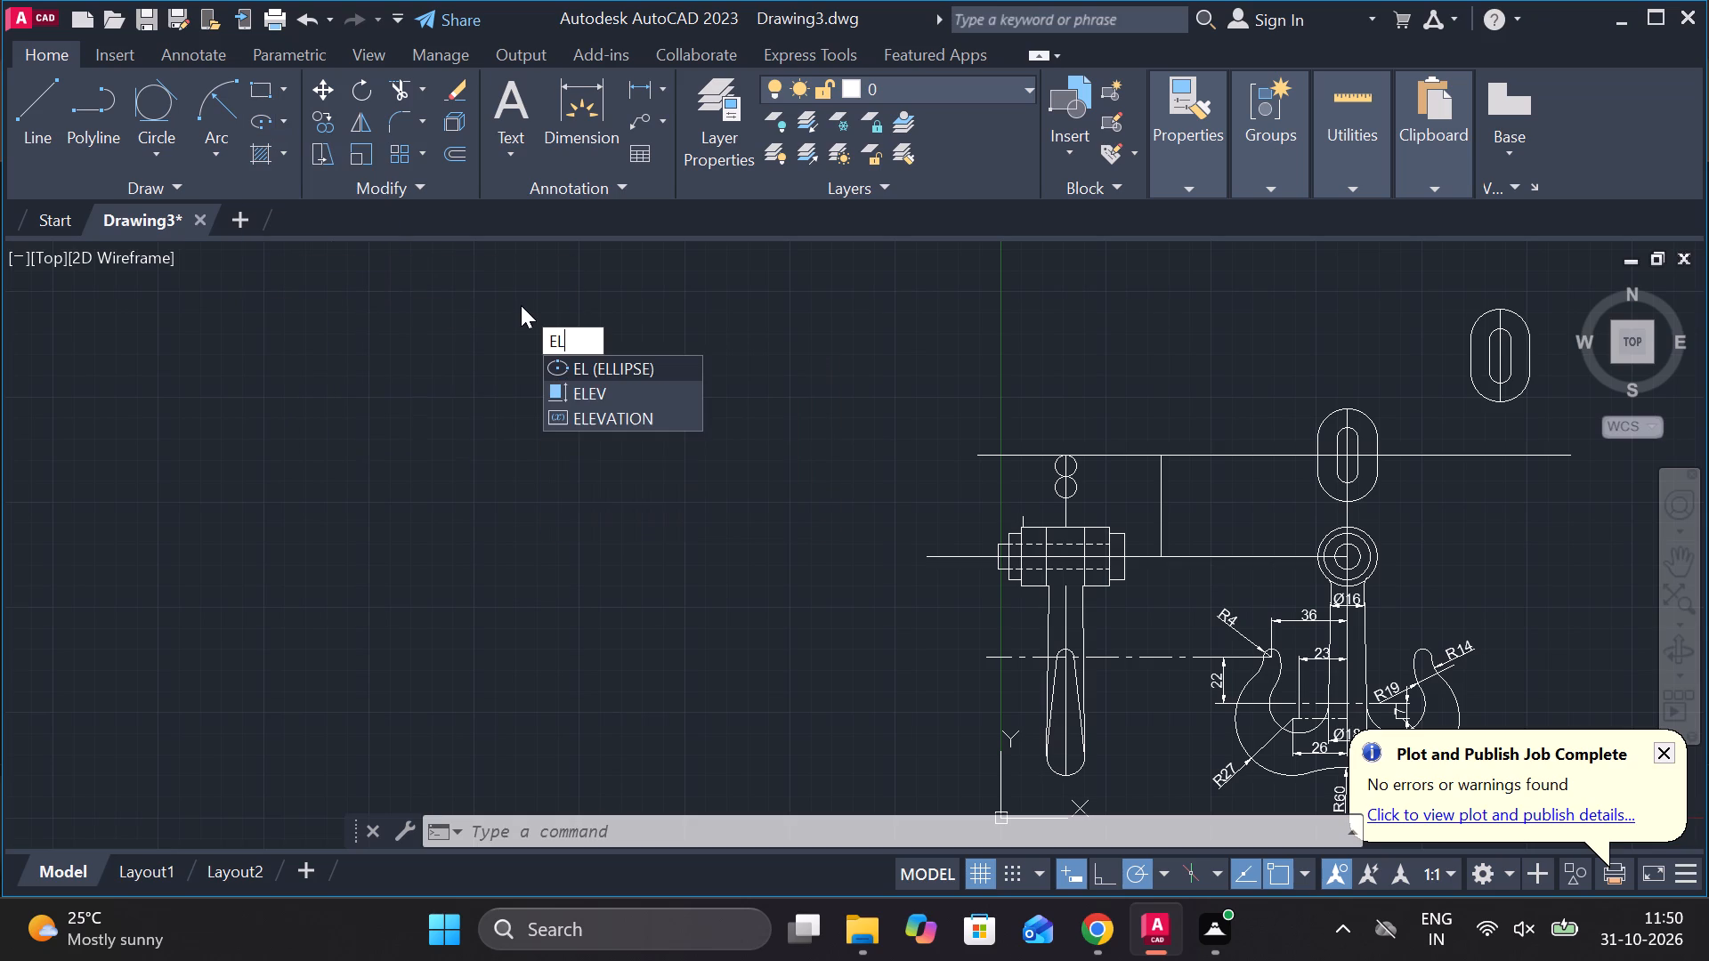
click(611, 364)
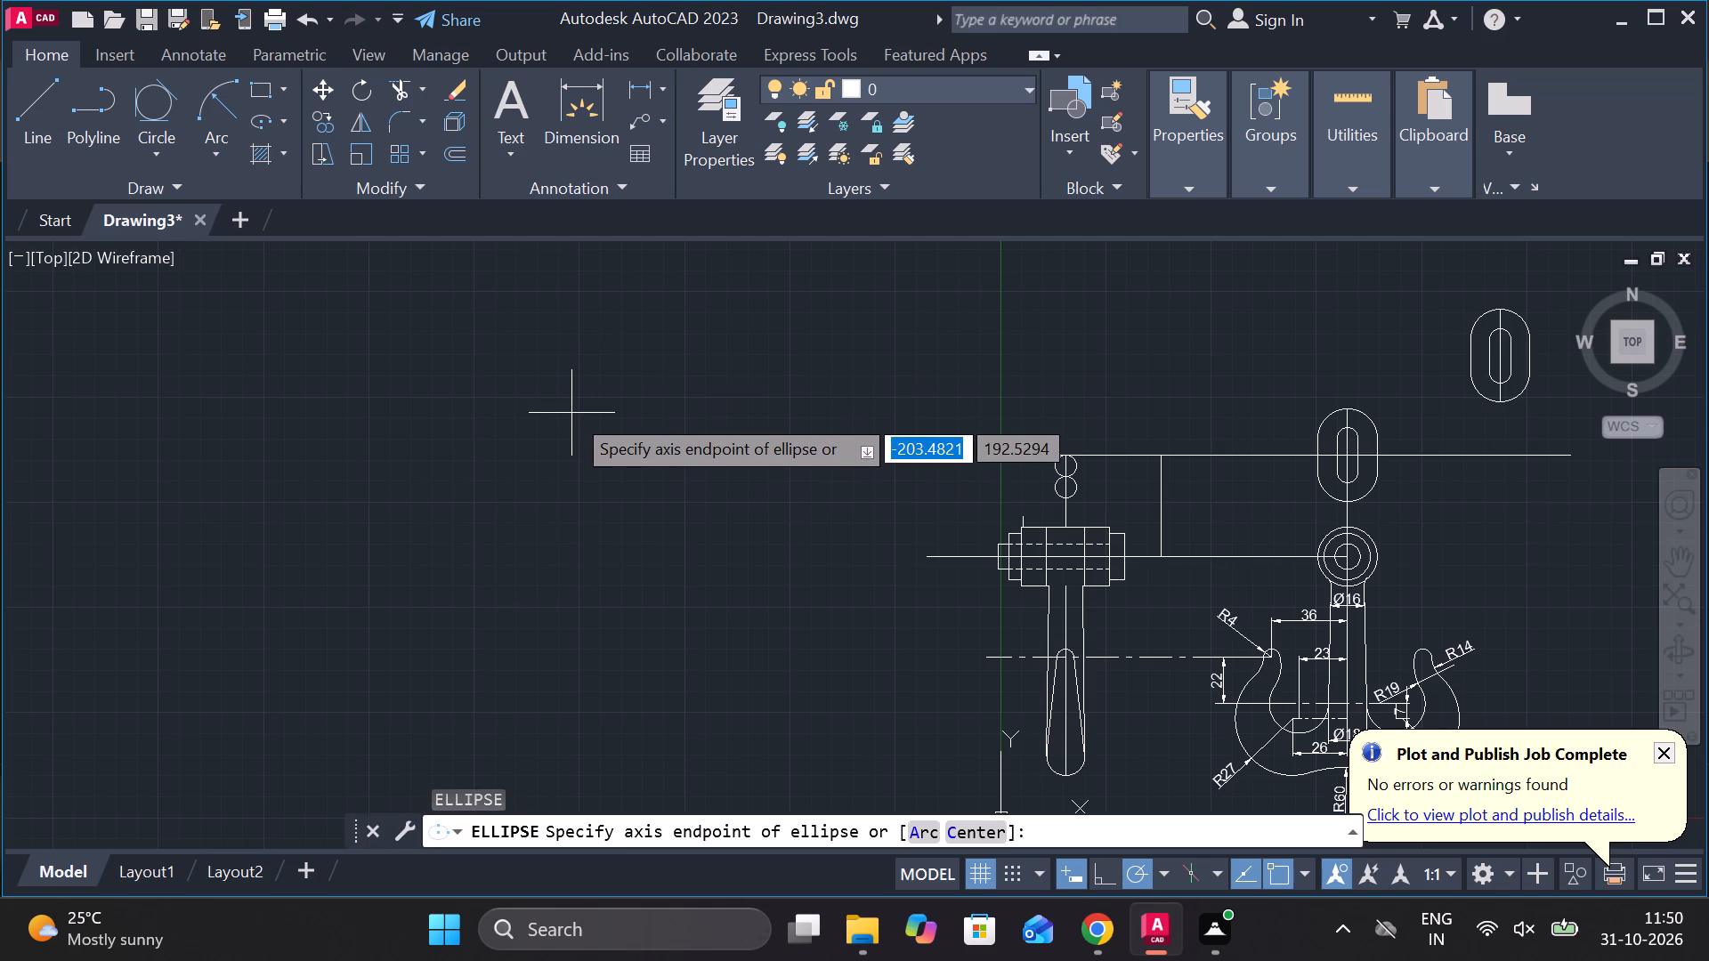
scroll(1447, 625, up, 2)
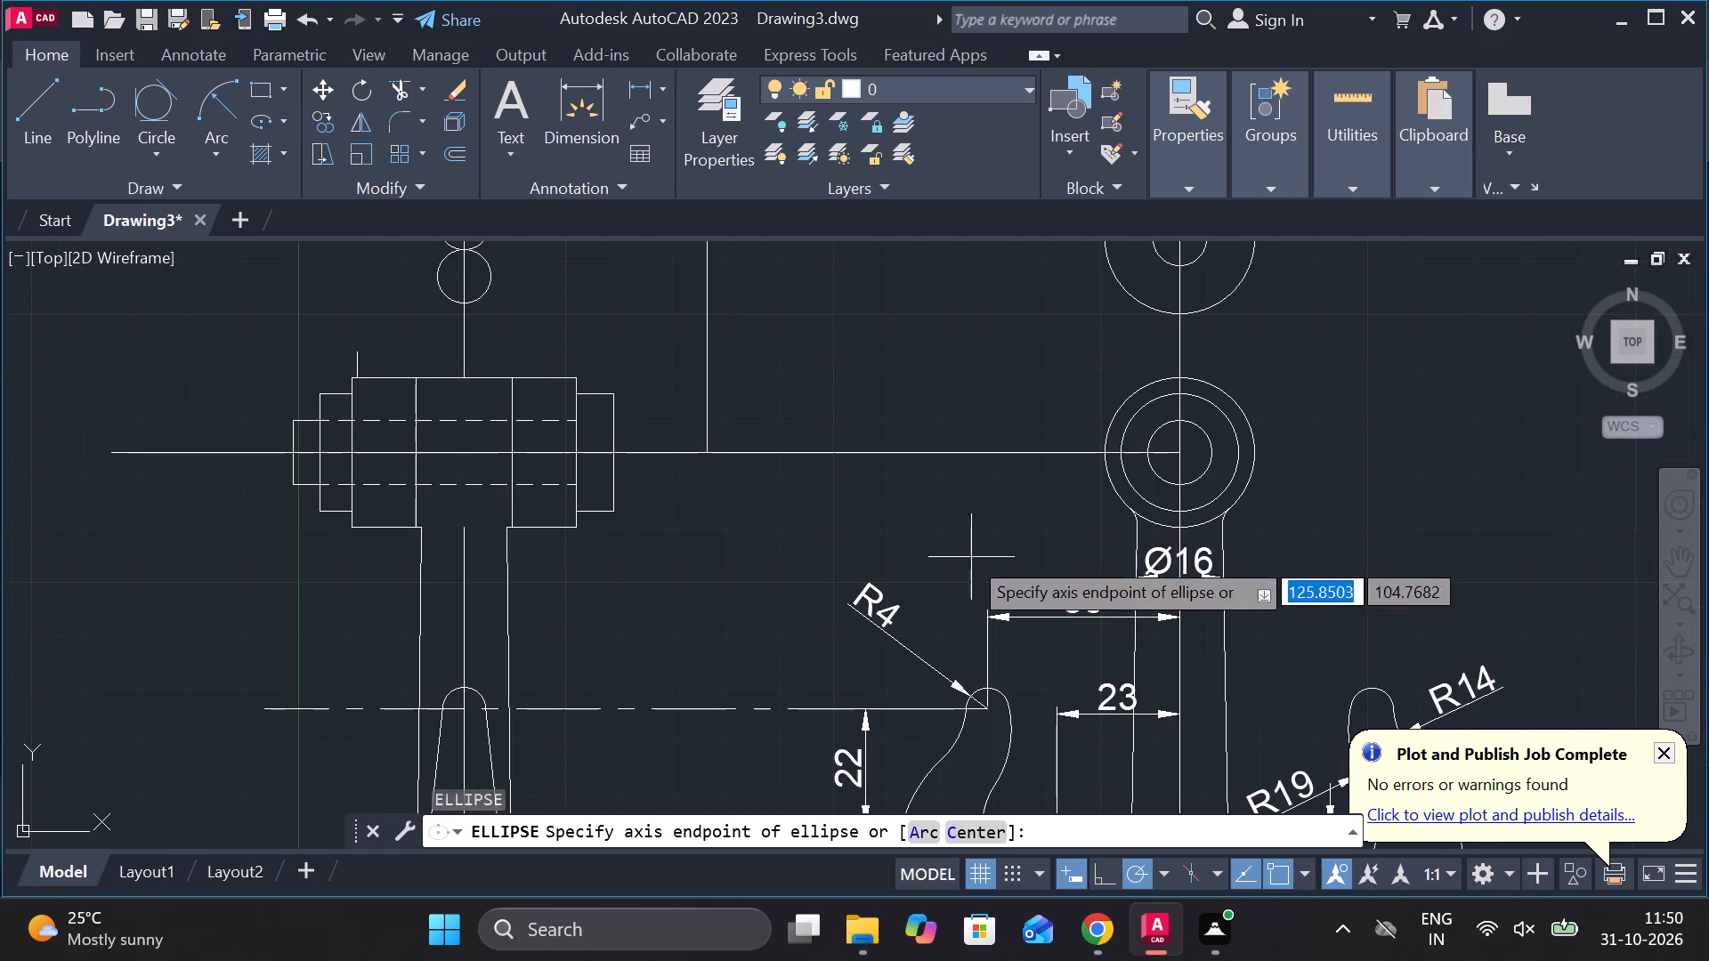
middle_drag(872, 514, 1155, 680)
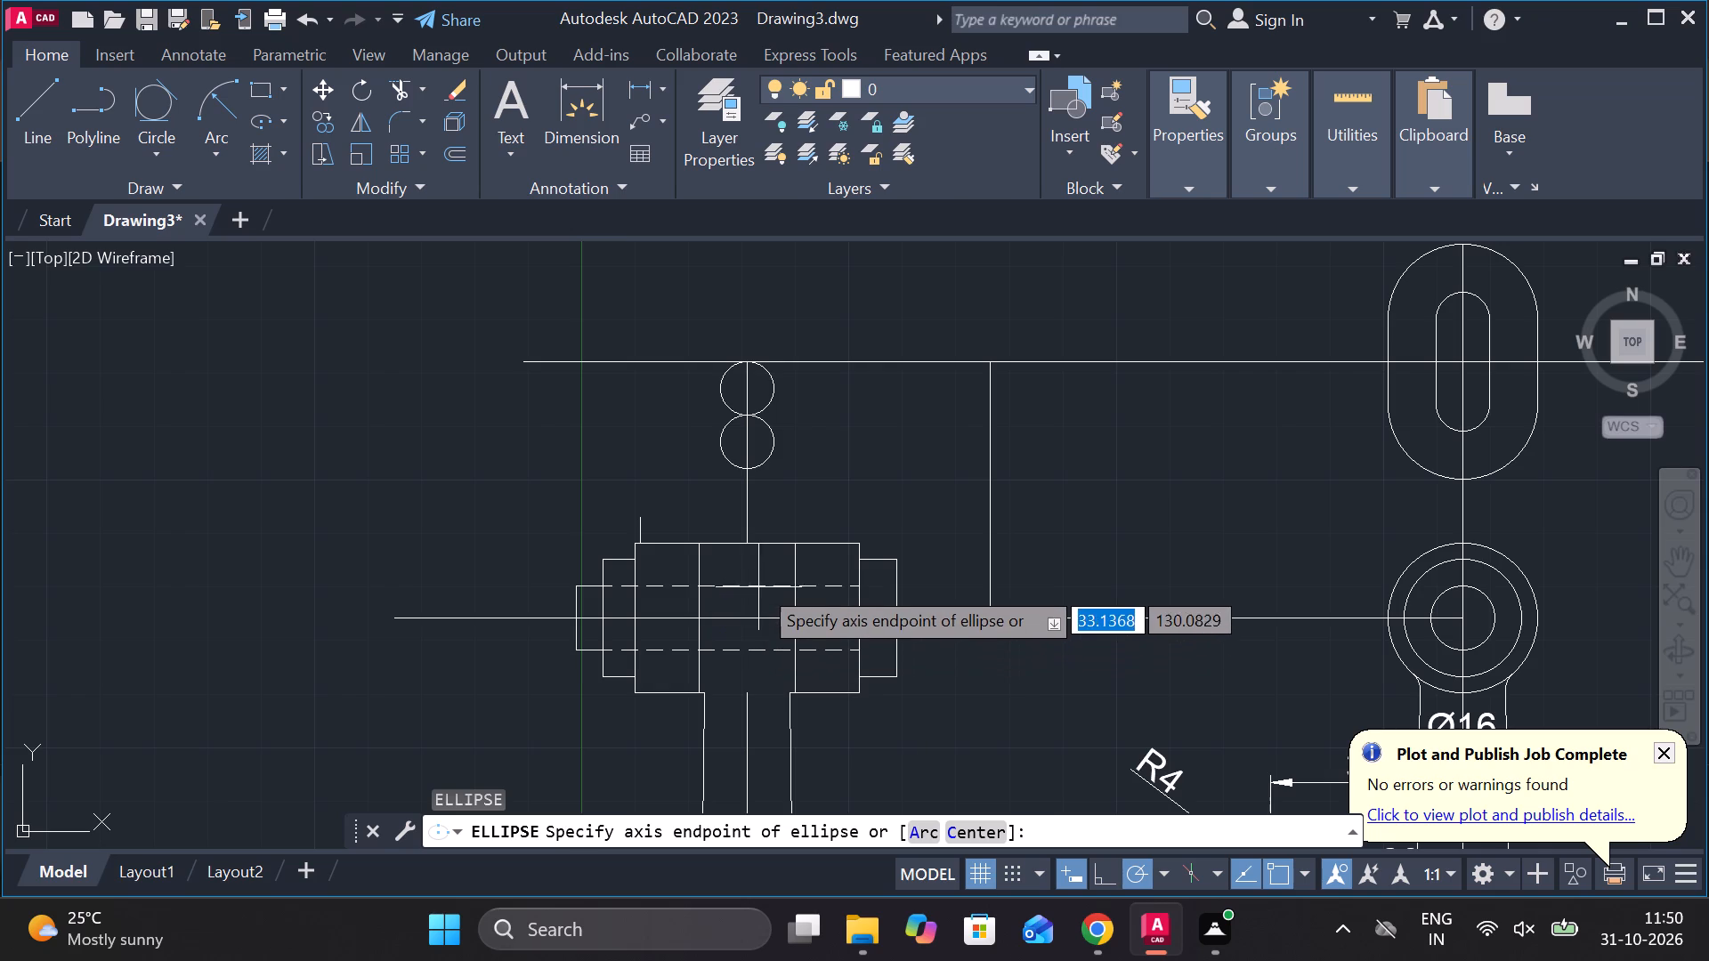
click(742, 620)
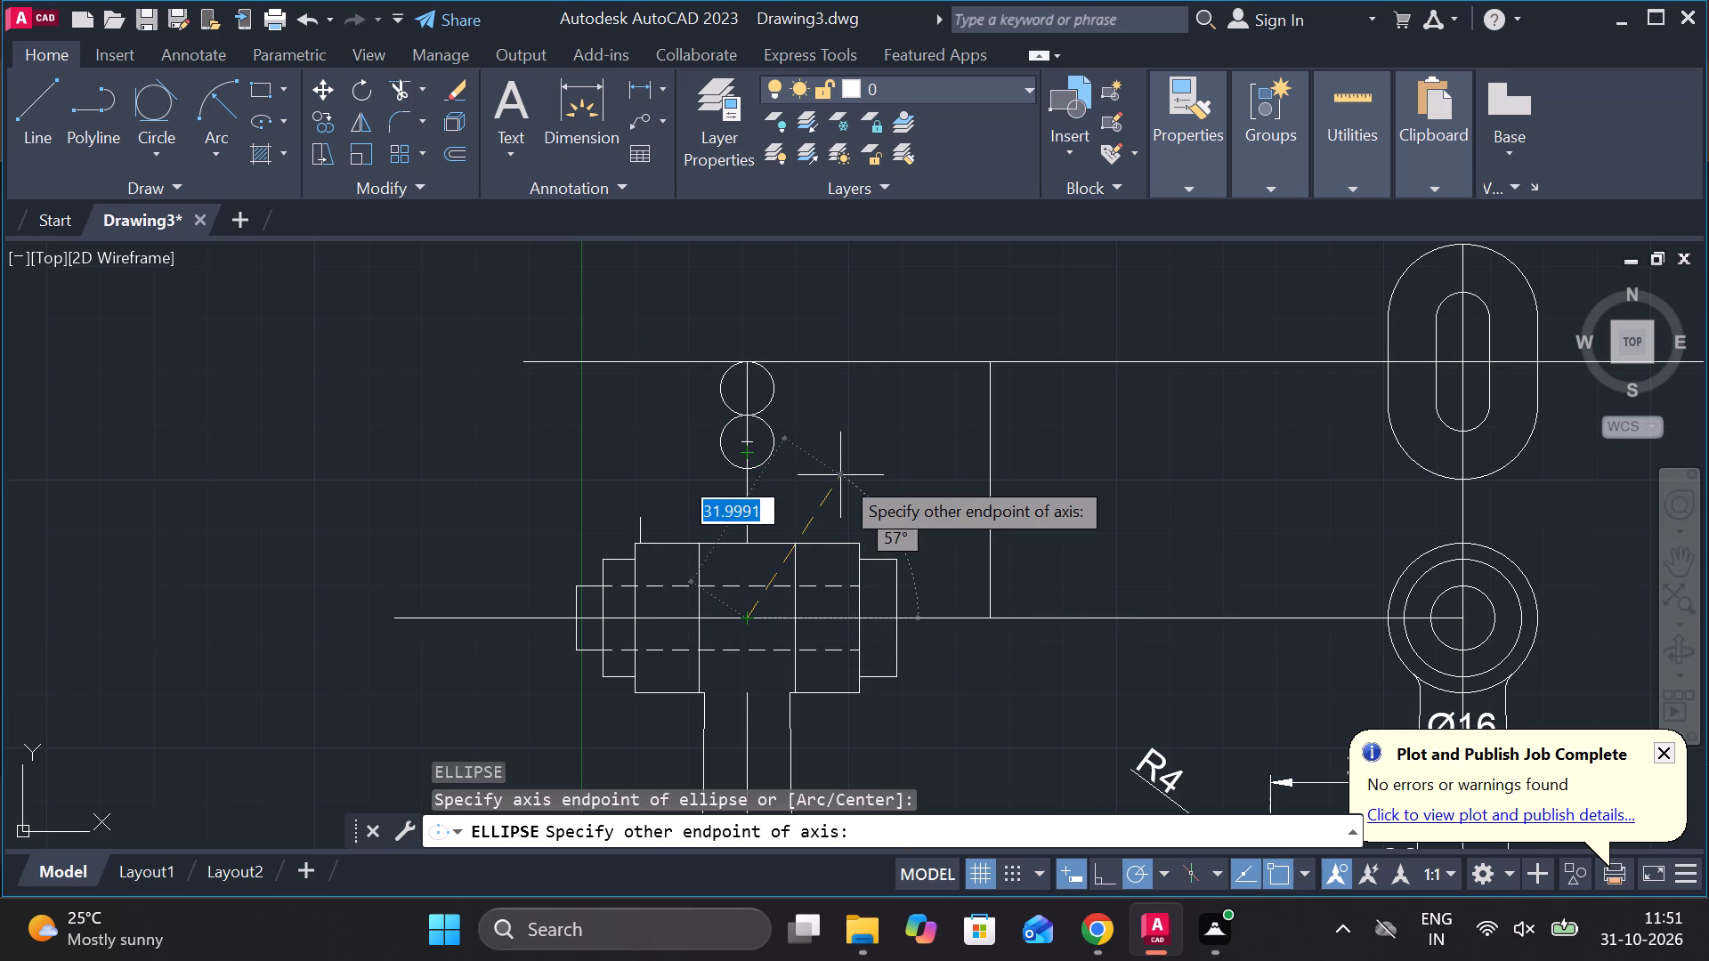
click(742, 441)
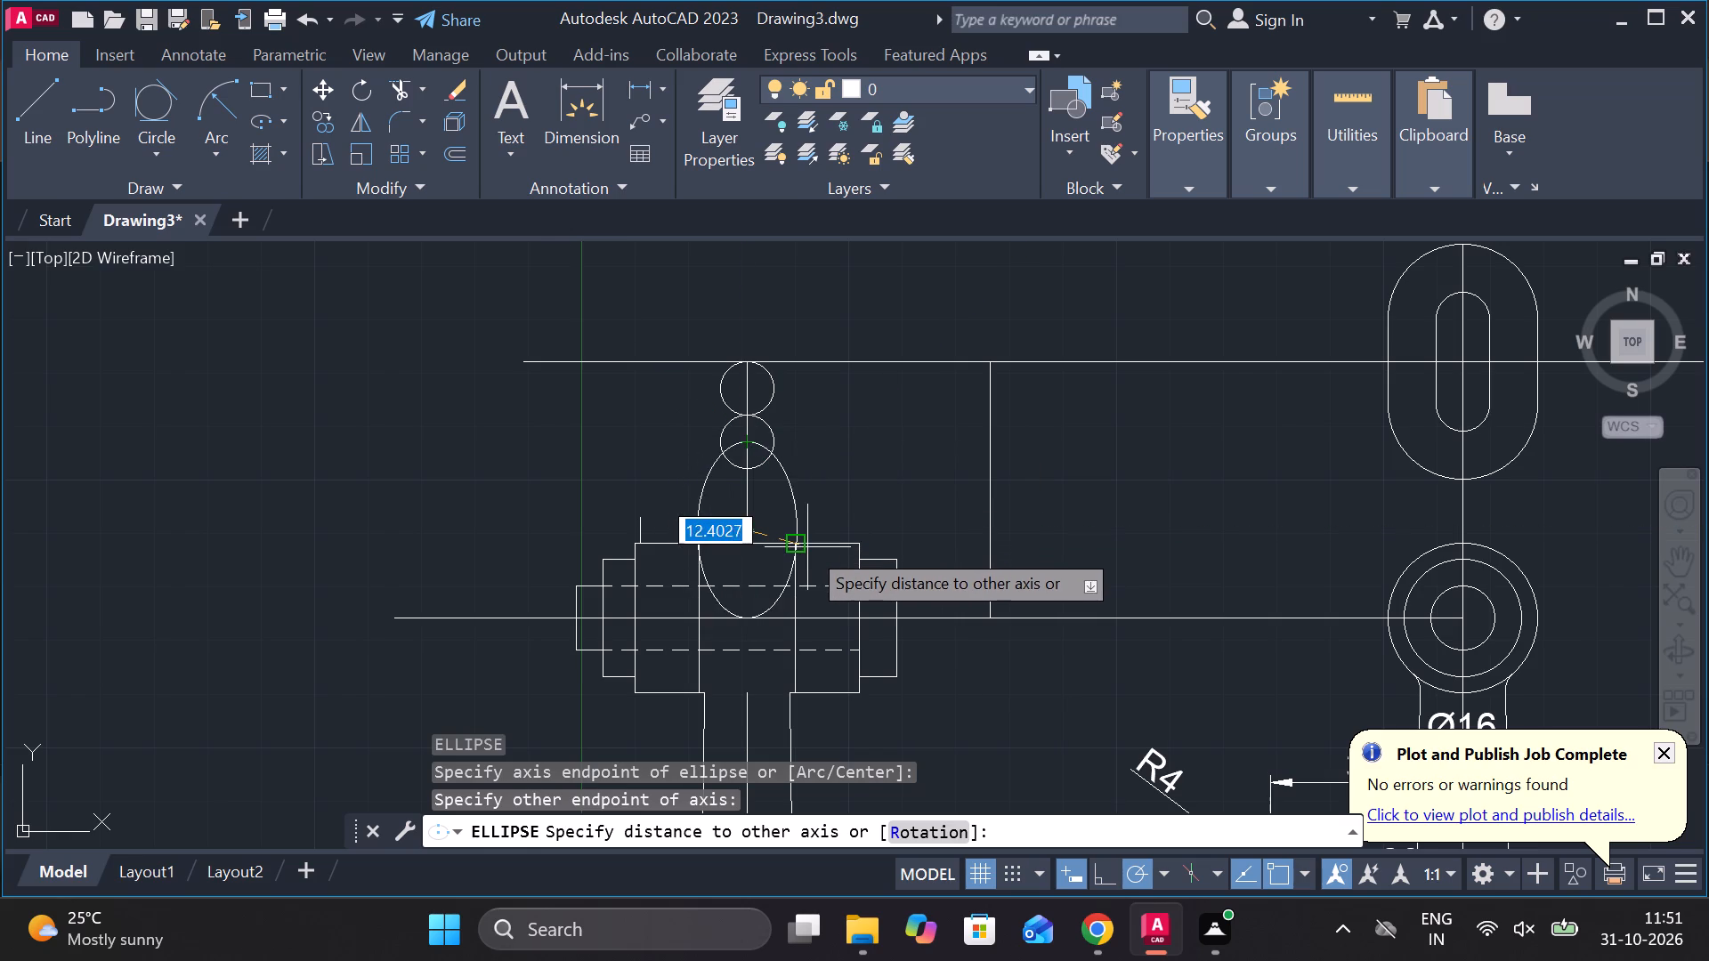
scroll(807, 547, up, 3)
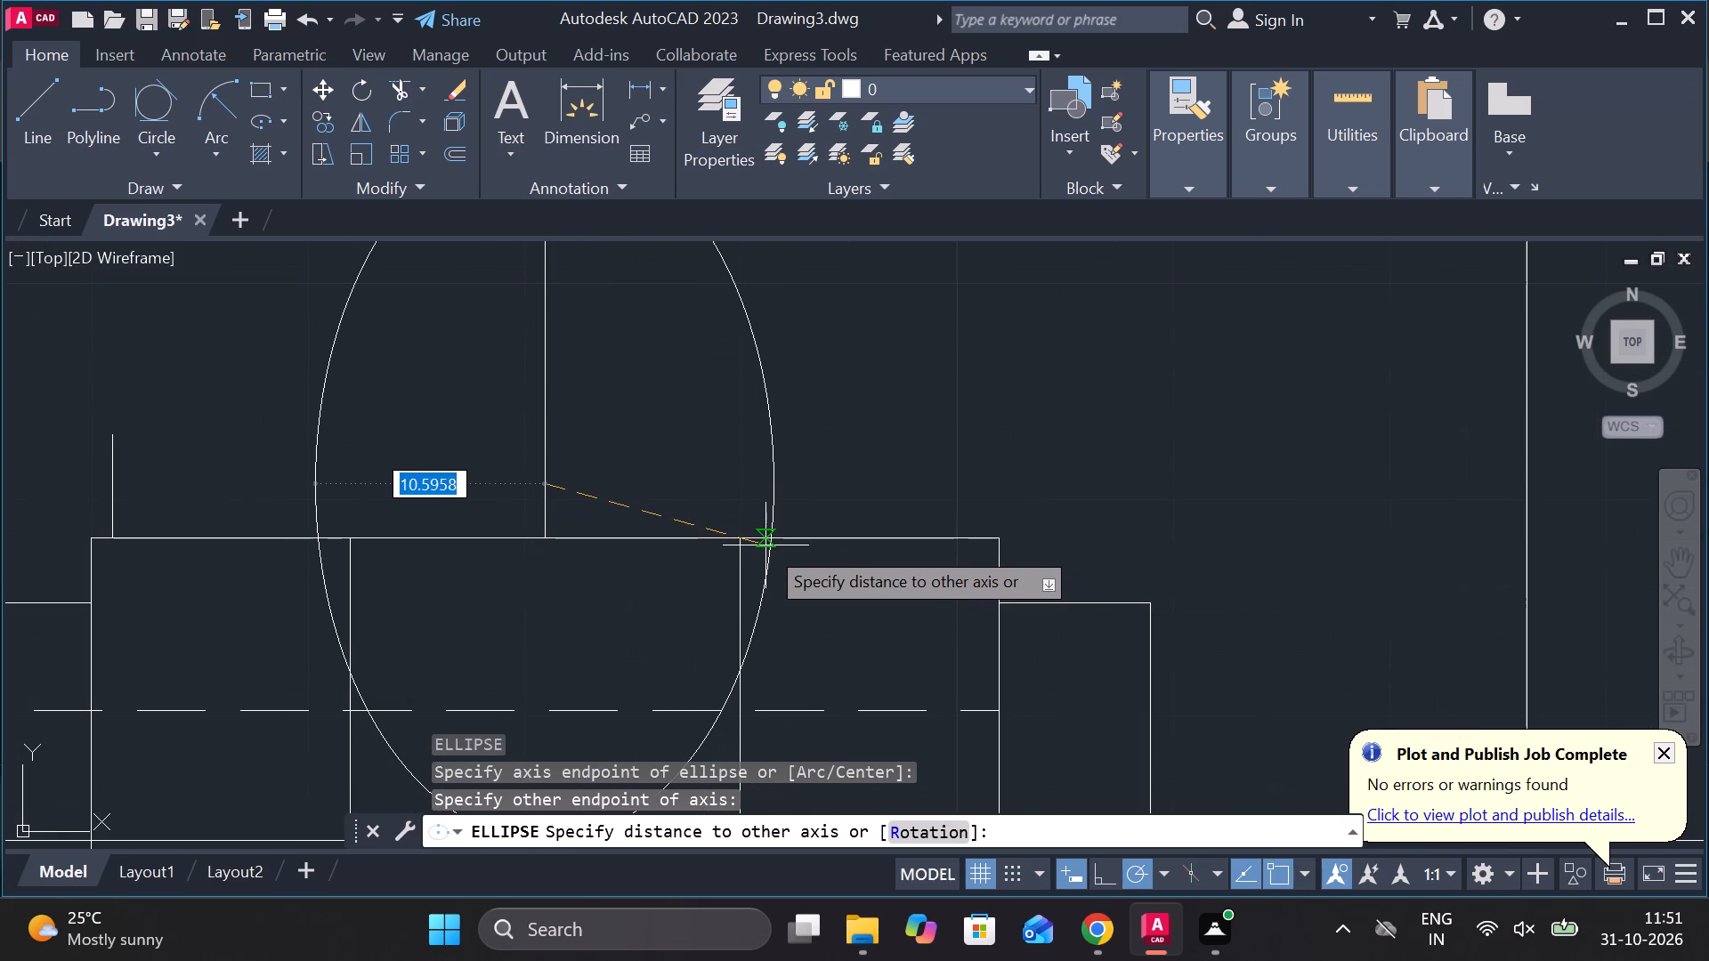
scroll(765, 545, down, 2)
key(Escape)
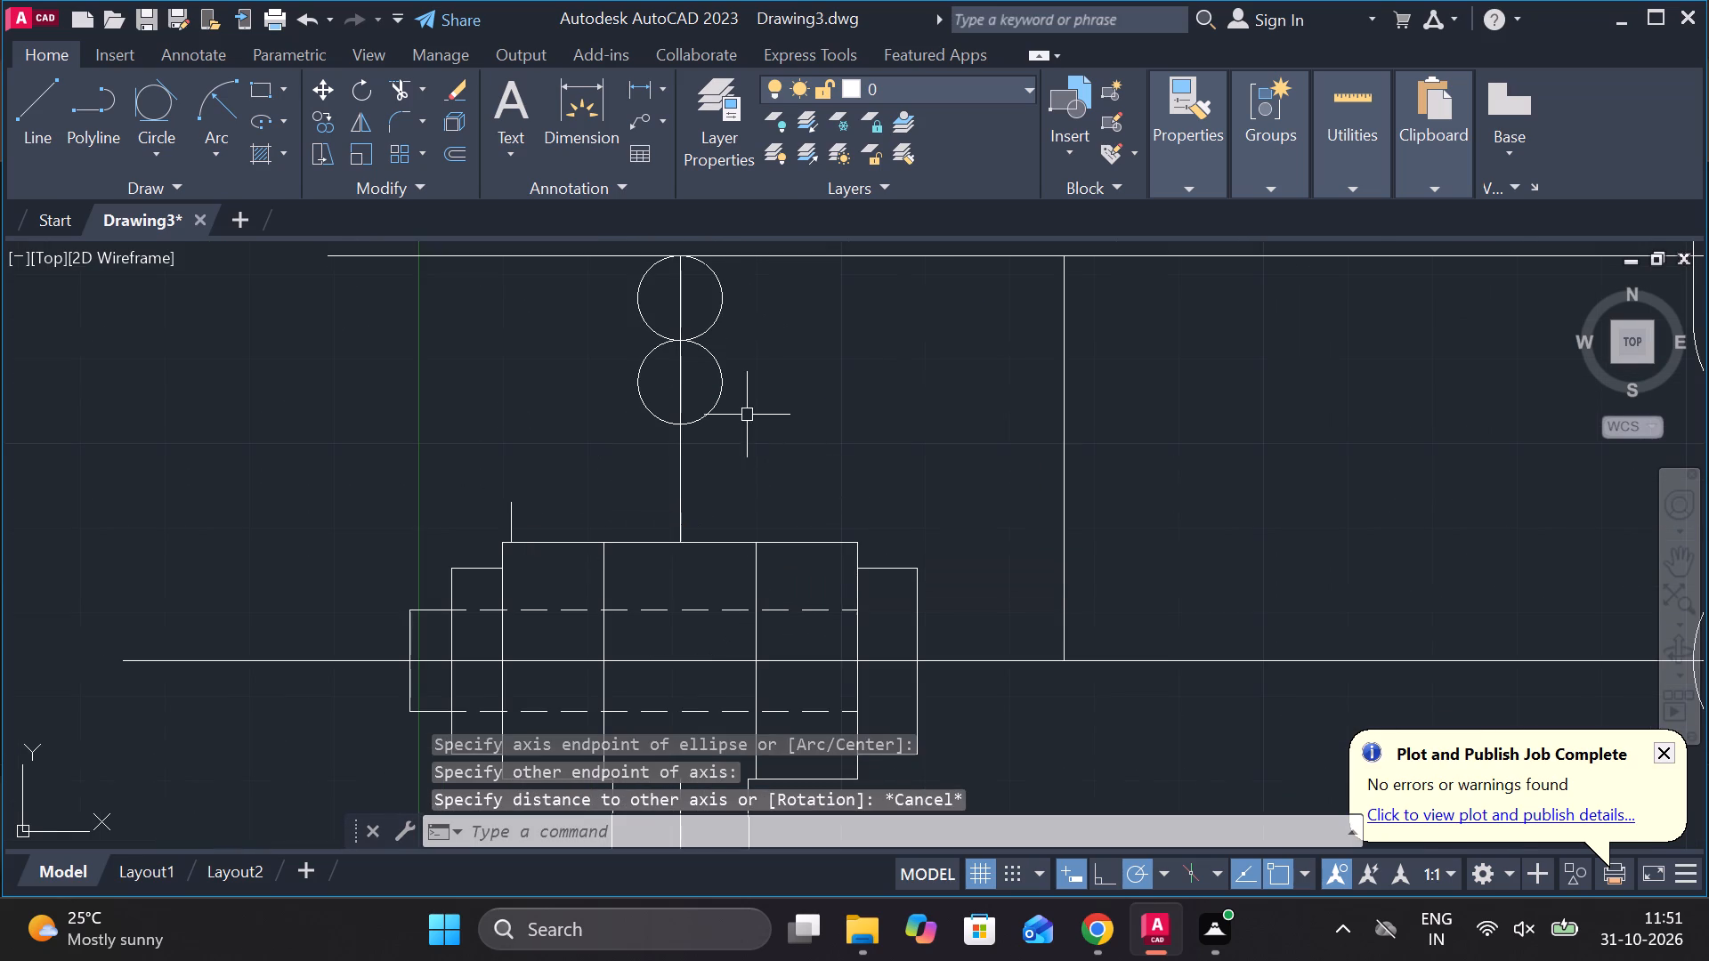
Draw a vertical ellipse in the side view from the hub's centre to where the two small circles touch, with half-width 10.
key(space)
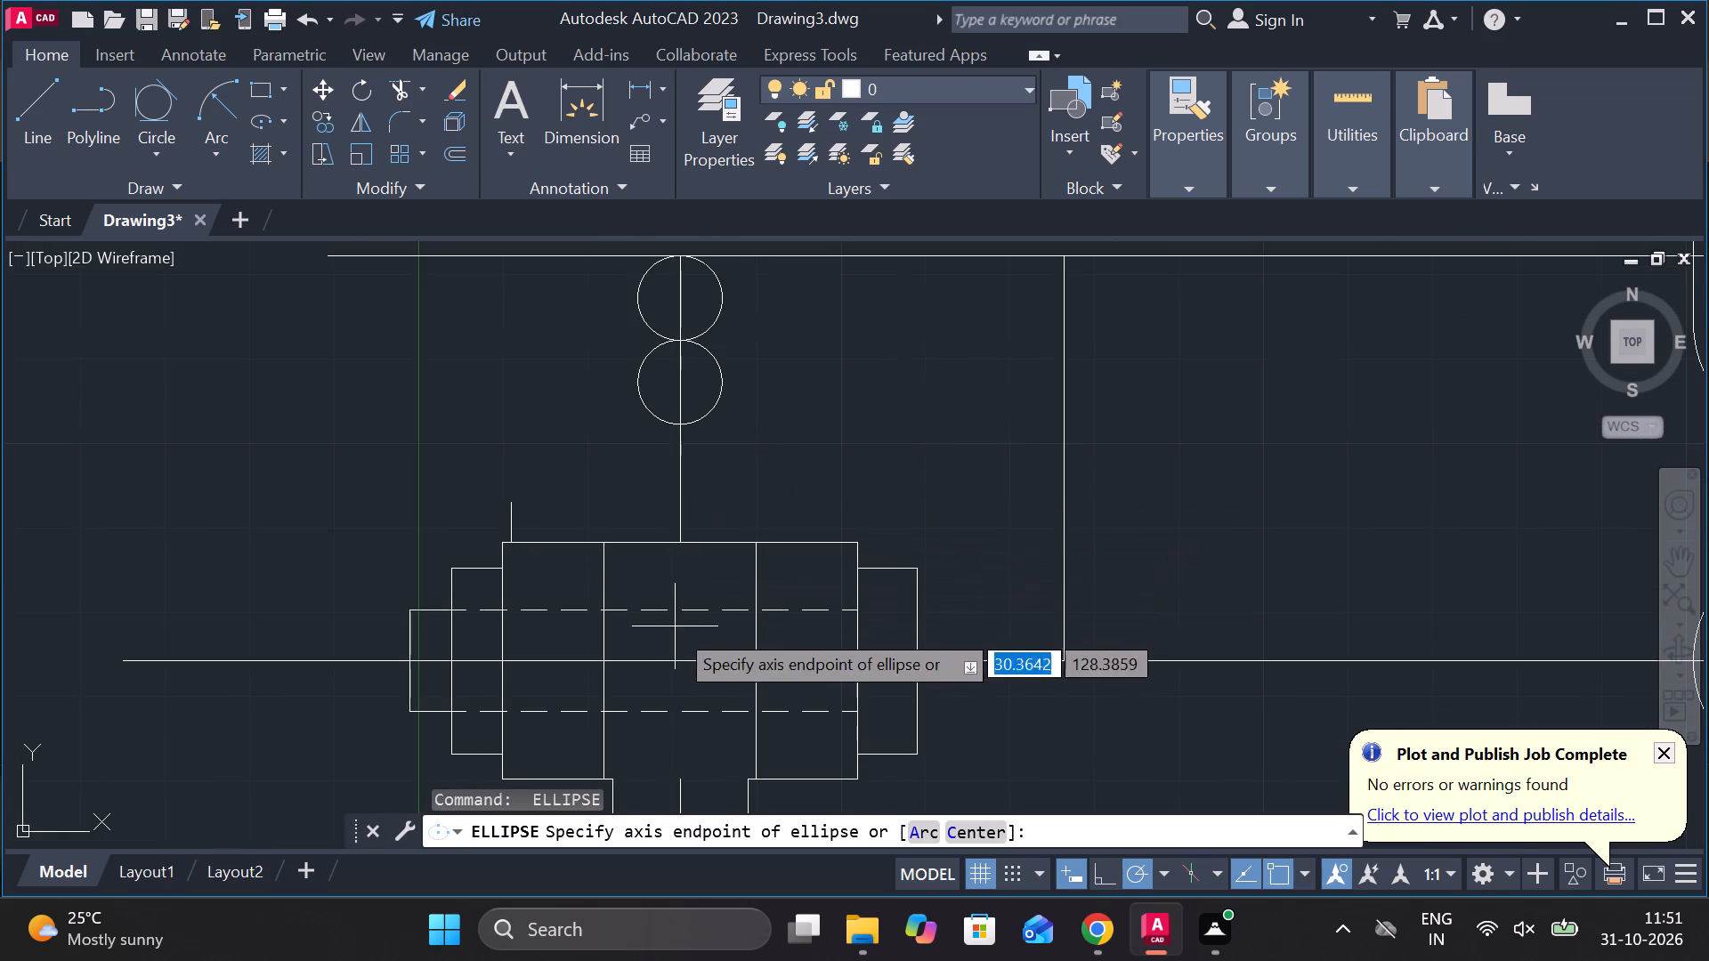
click(684, 662)
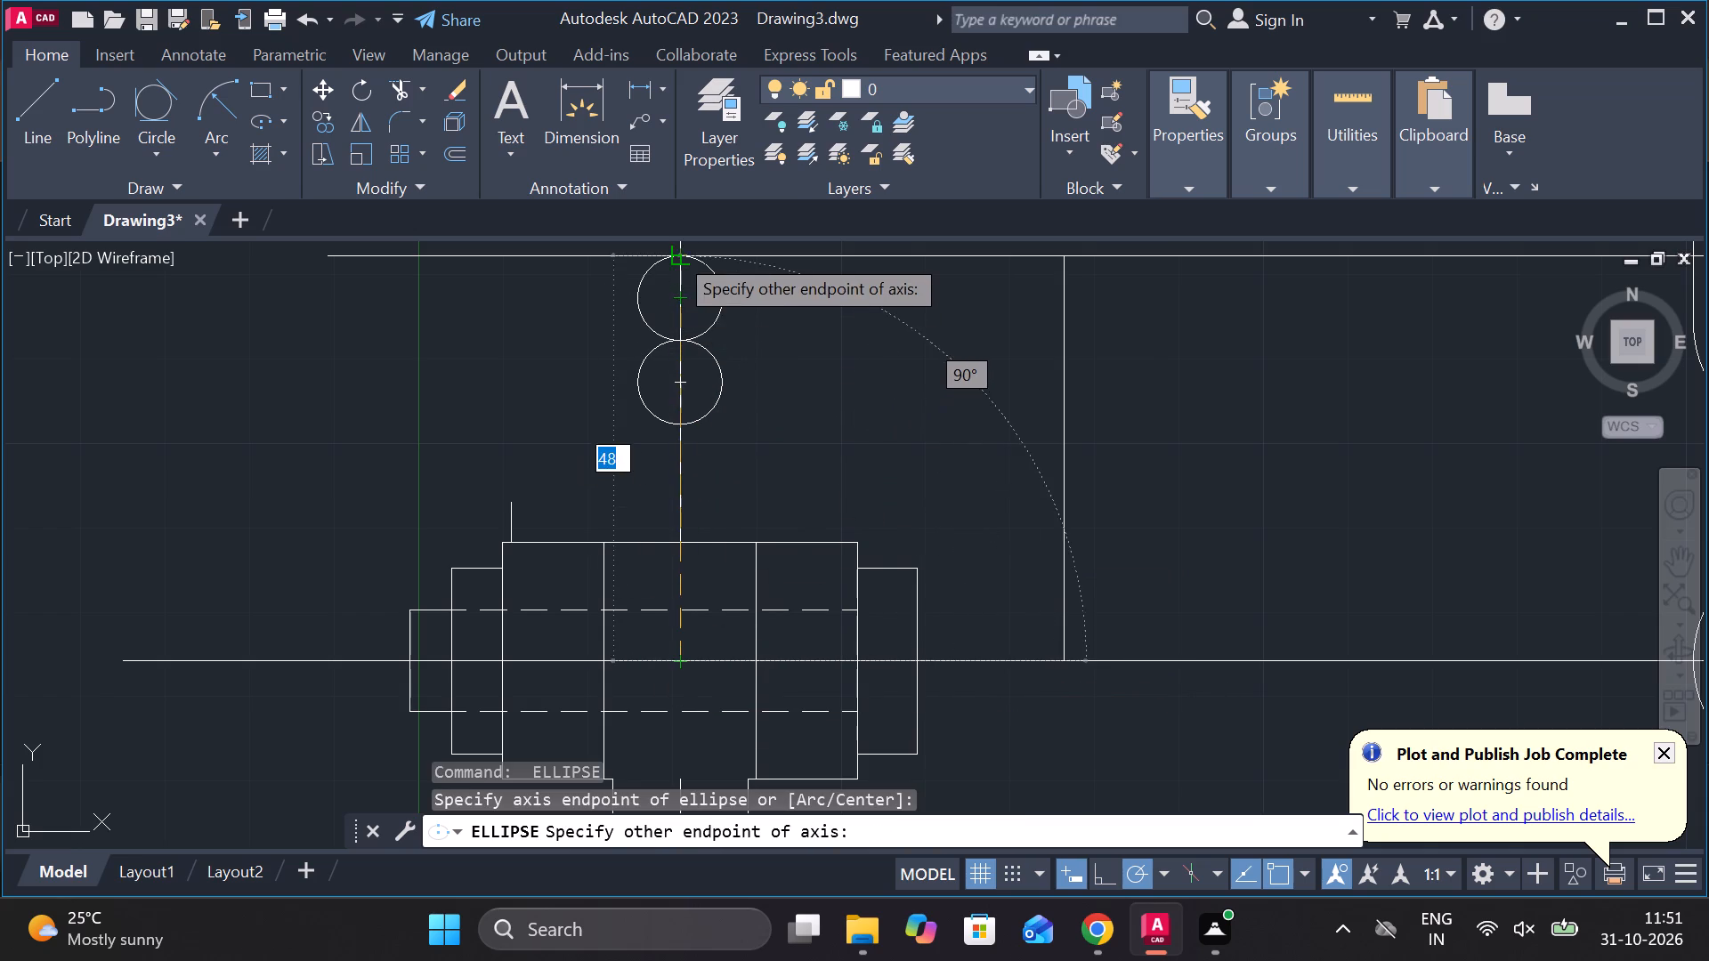
click(676, 340)
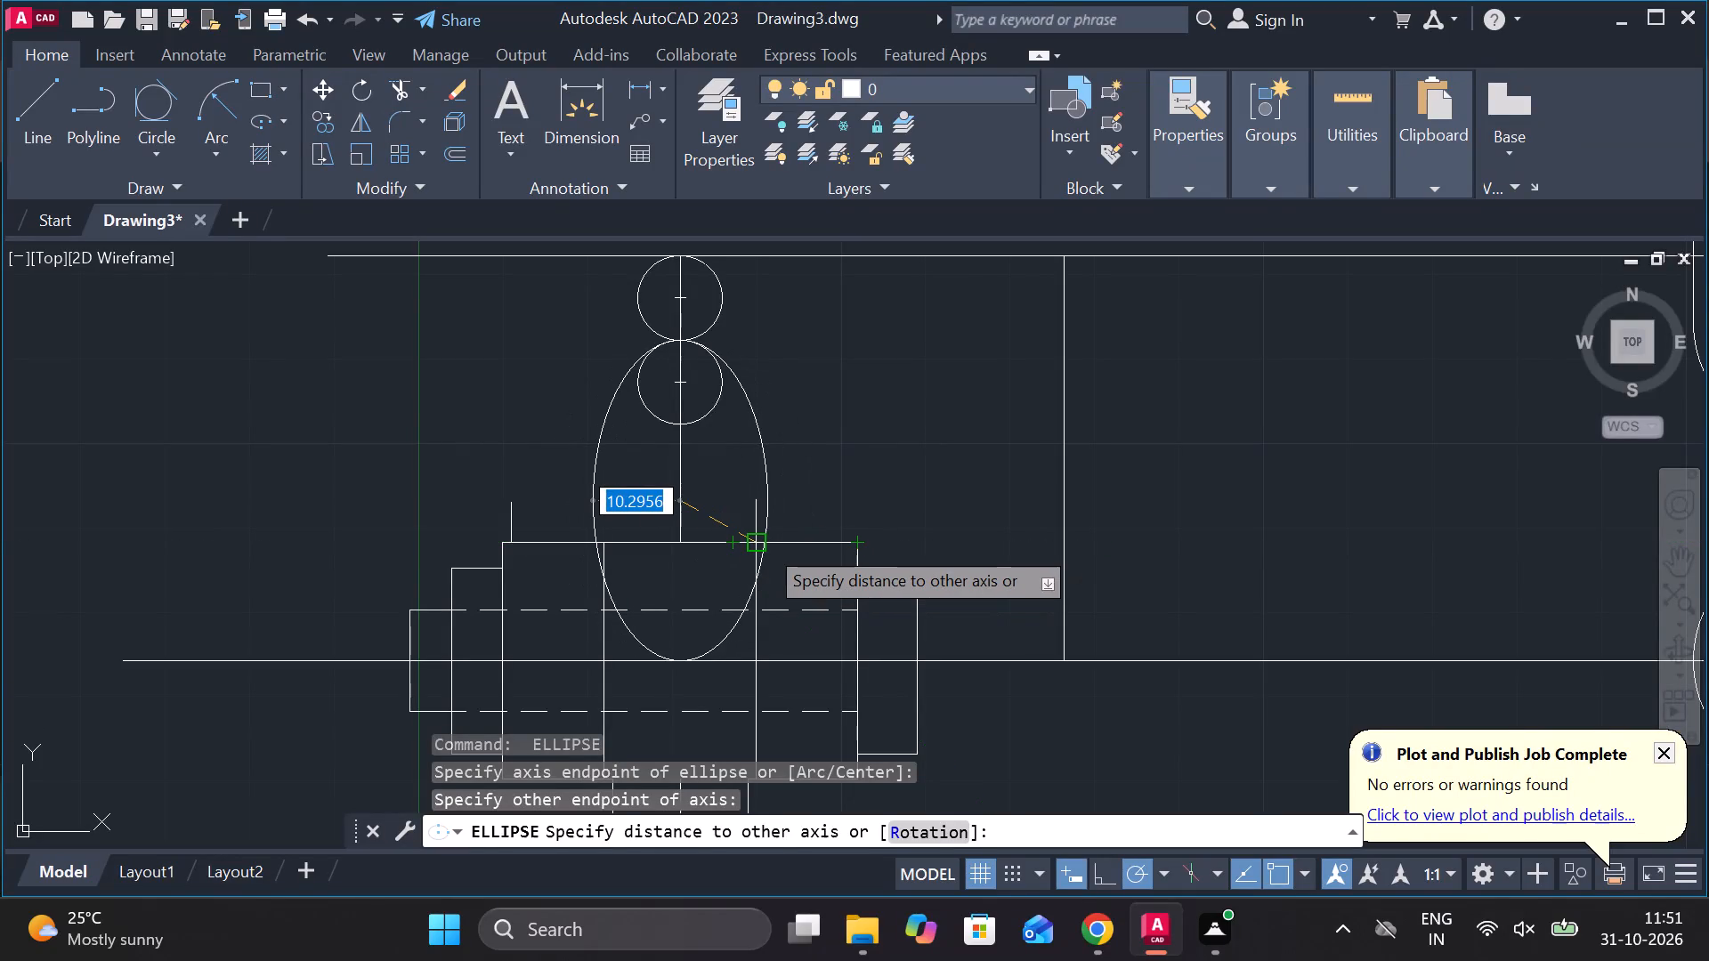
scroll(765, 545, up, 3)
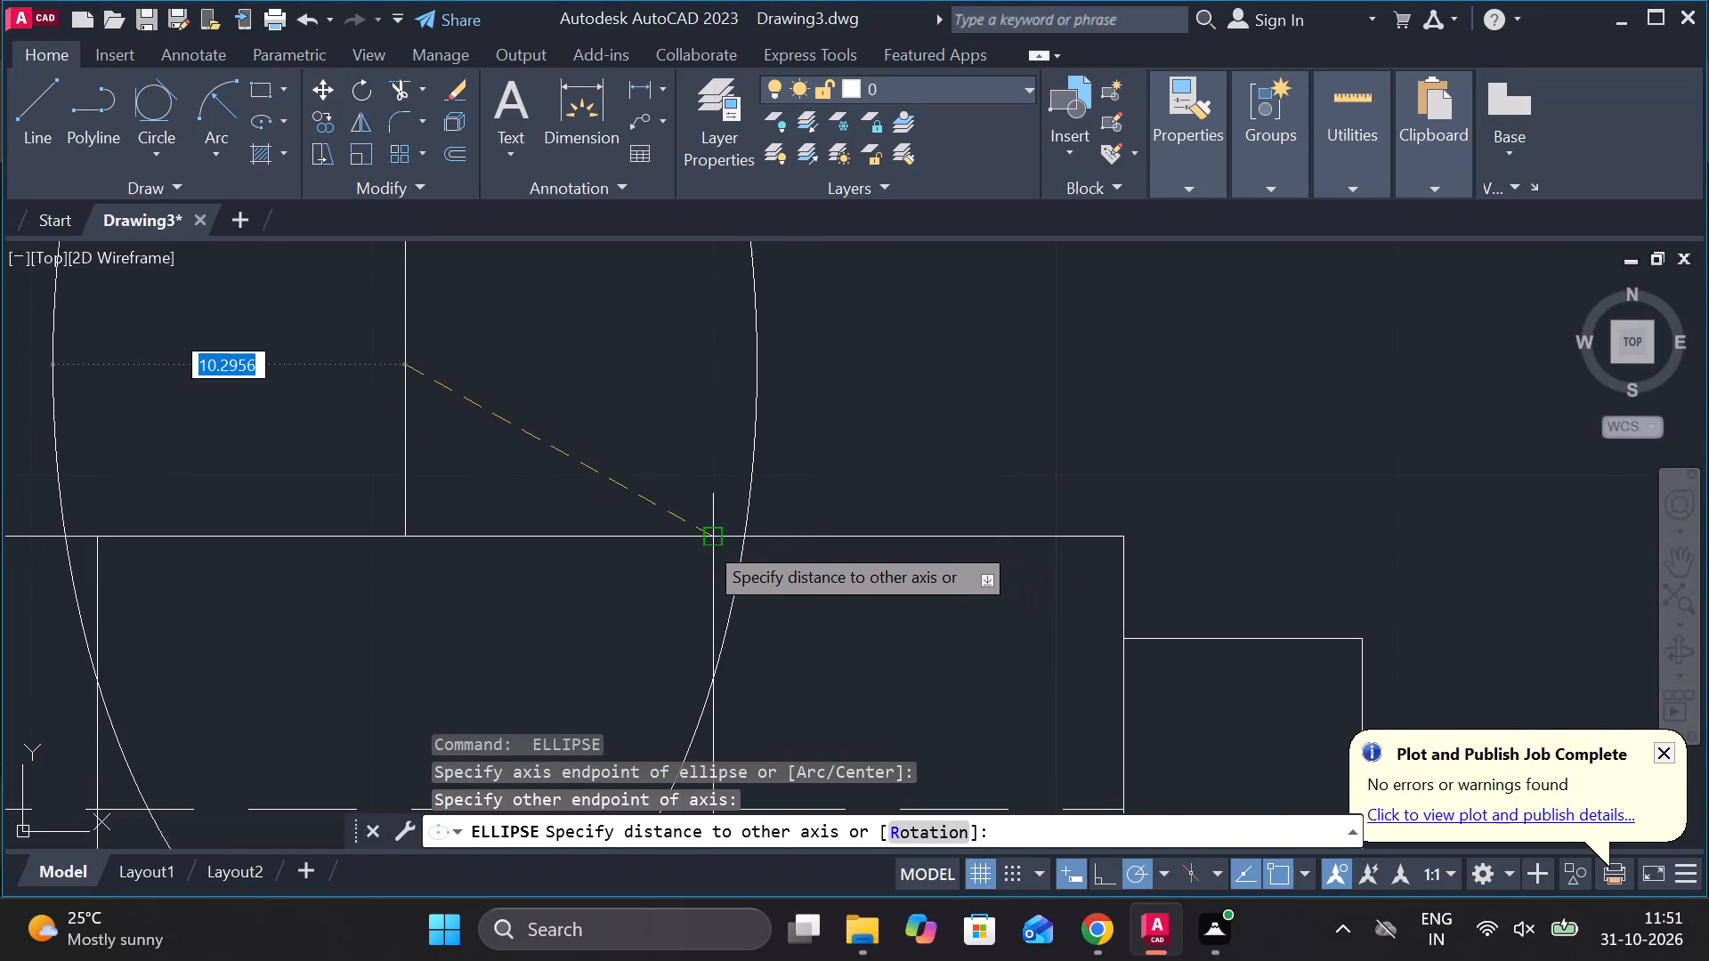
scroll(703, 520, down, 2)
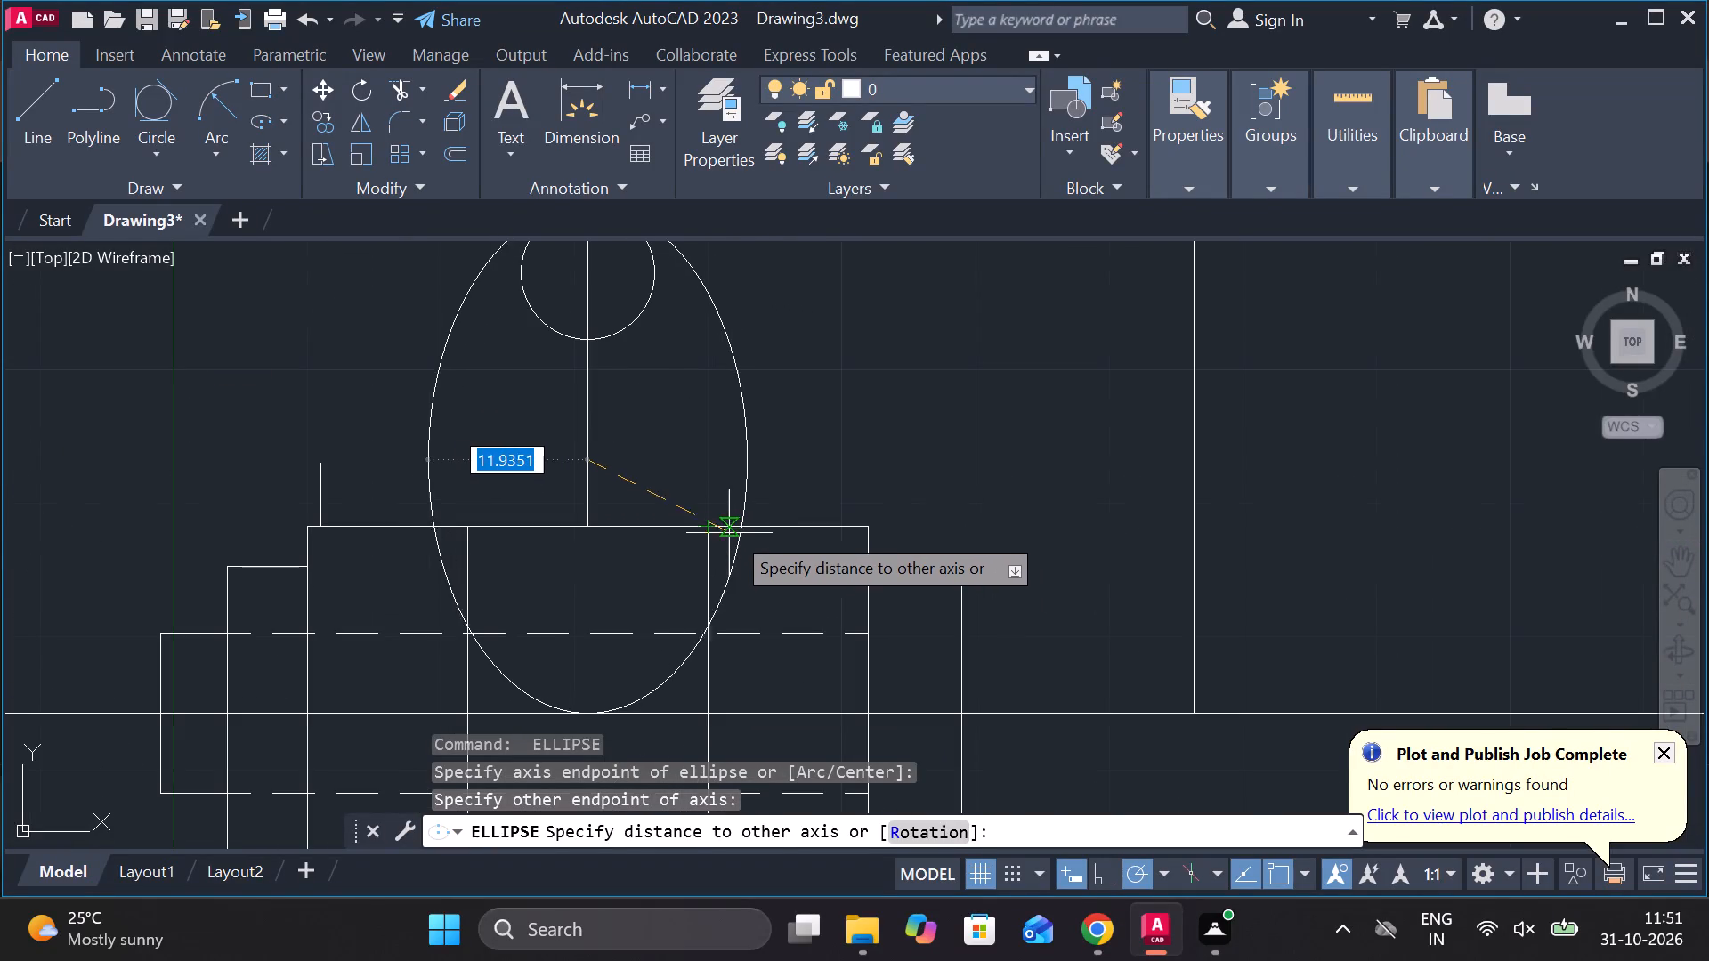
text(10)
key(Return)
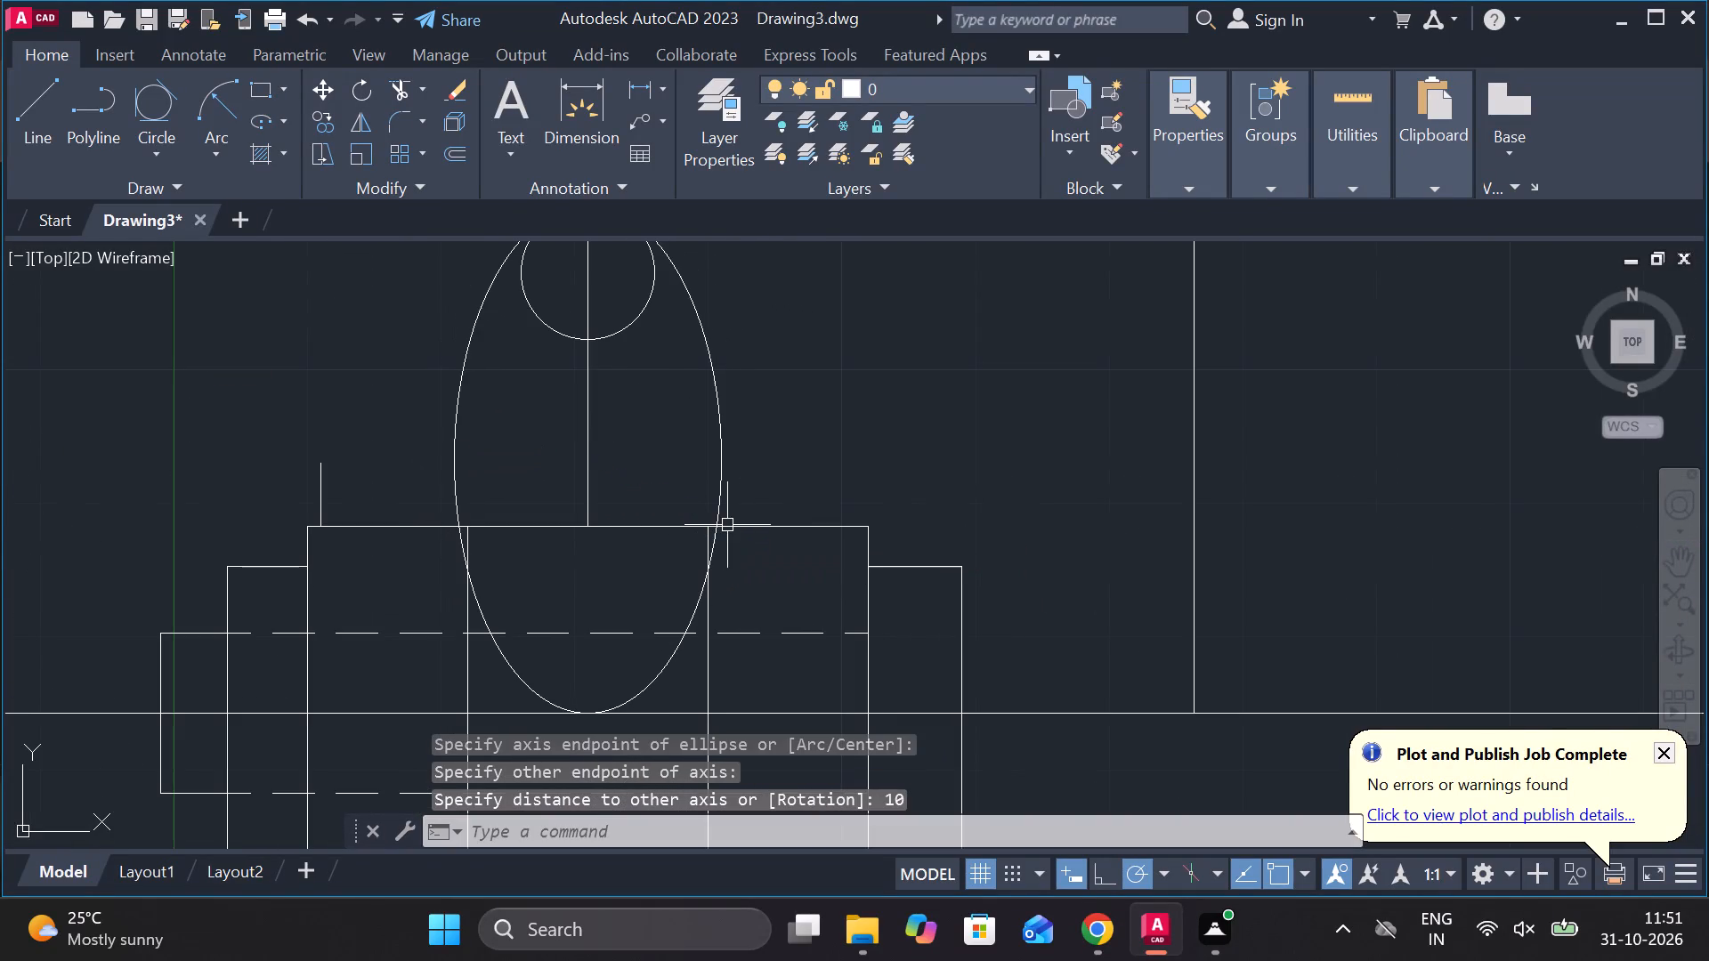
Trim away both halves of the lower small circle inside the ellipse.
middle_drag(854, 525, 1008, 632)
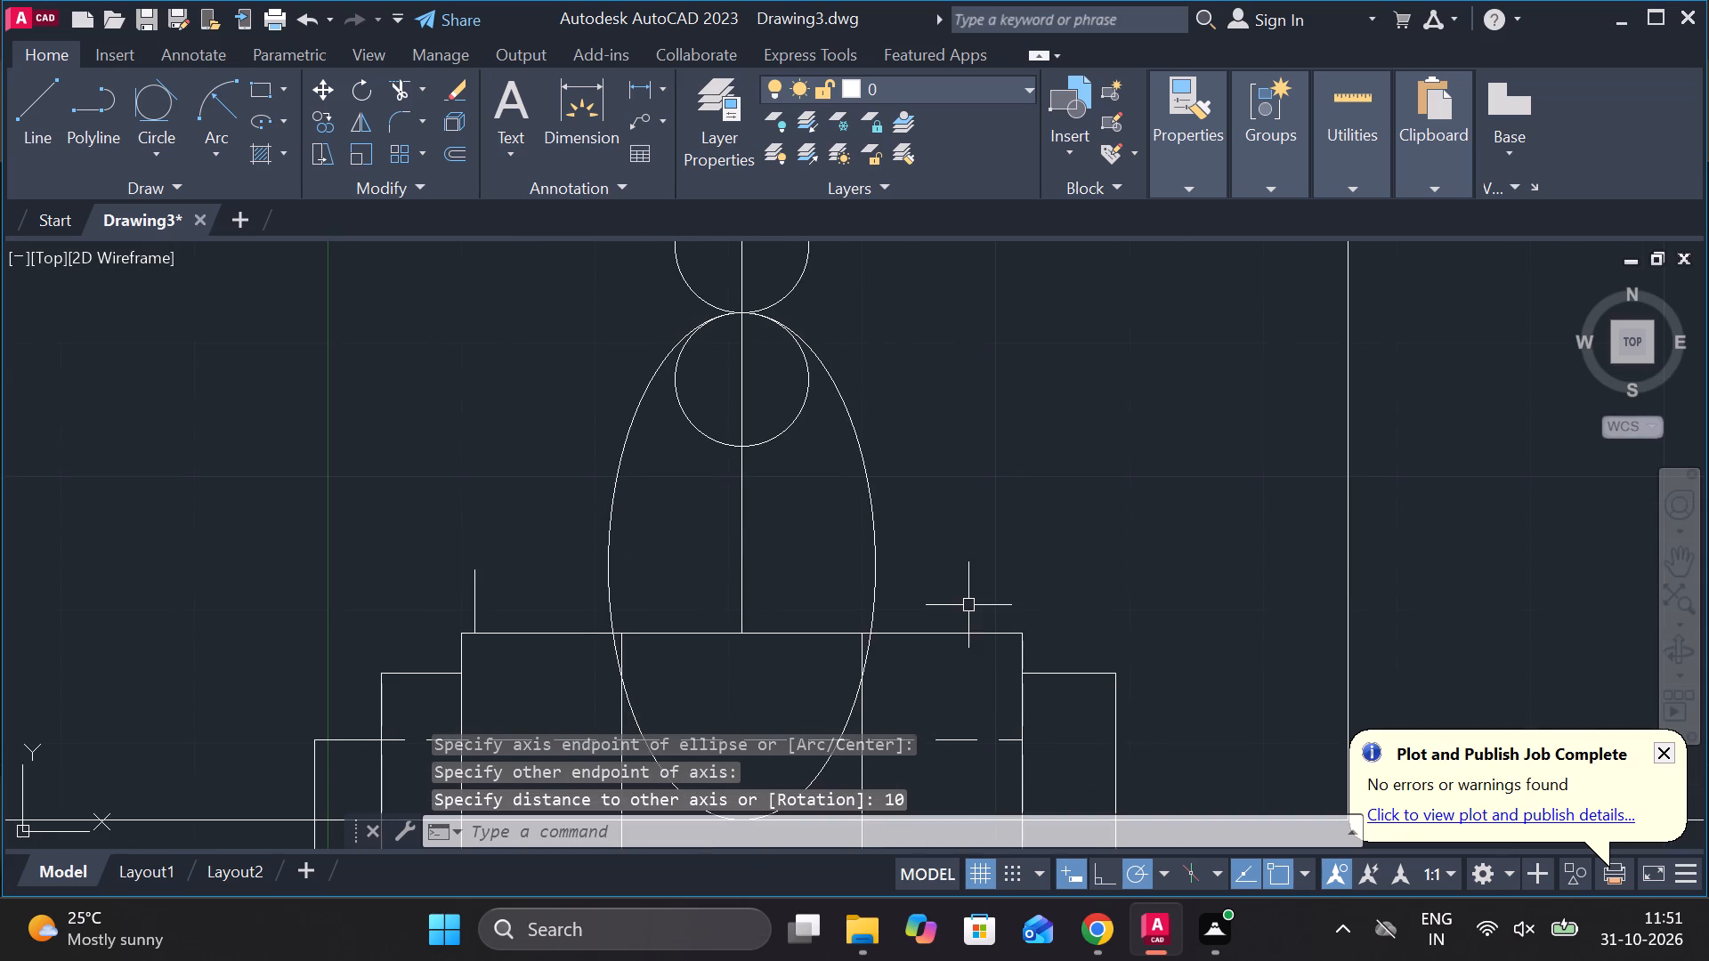
scroll(968, 605, down, 1)
middle_drag(965, 577, 949, 534)
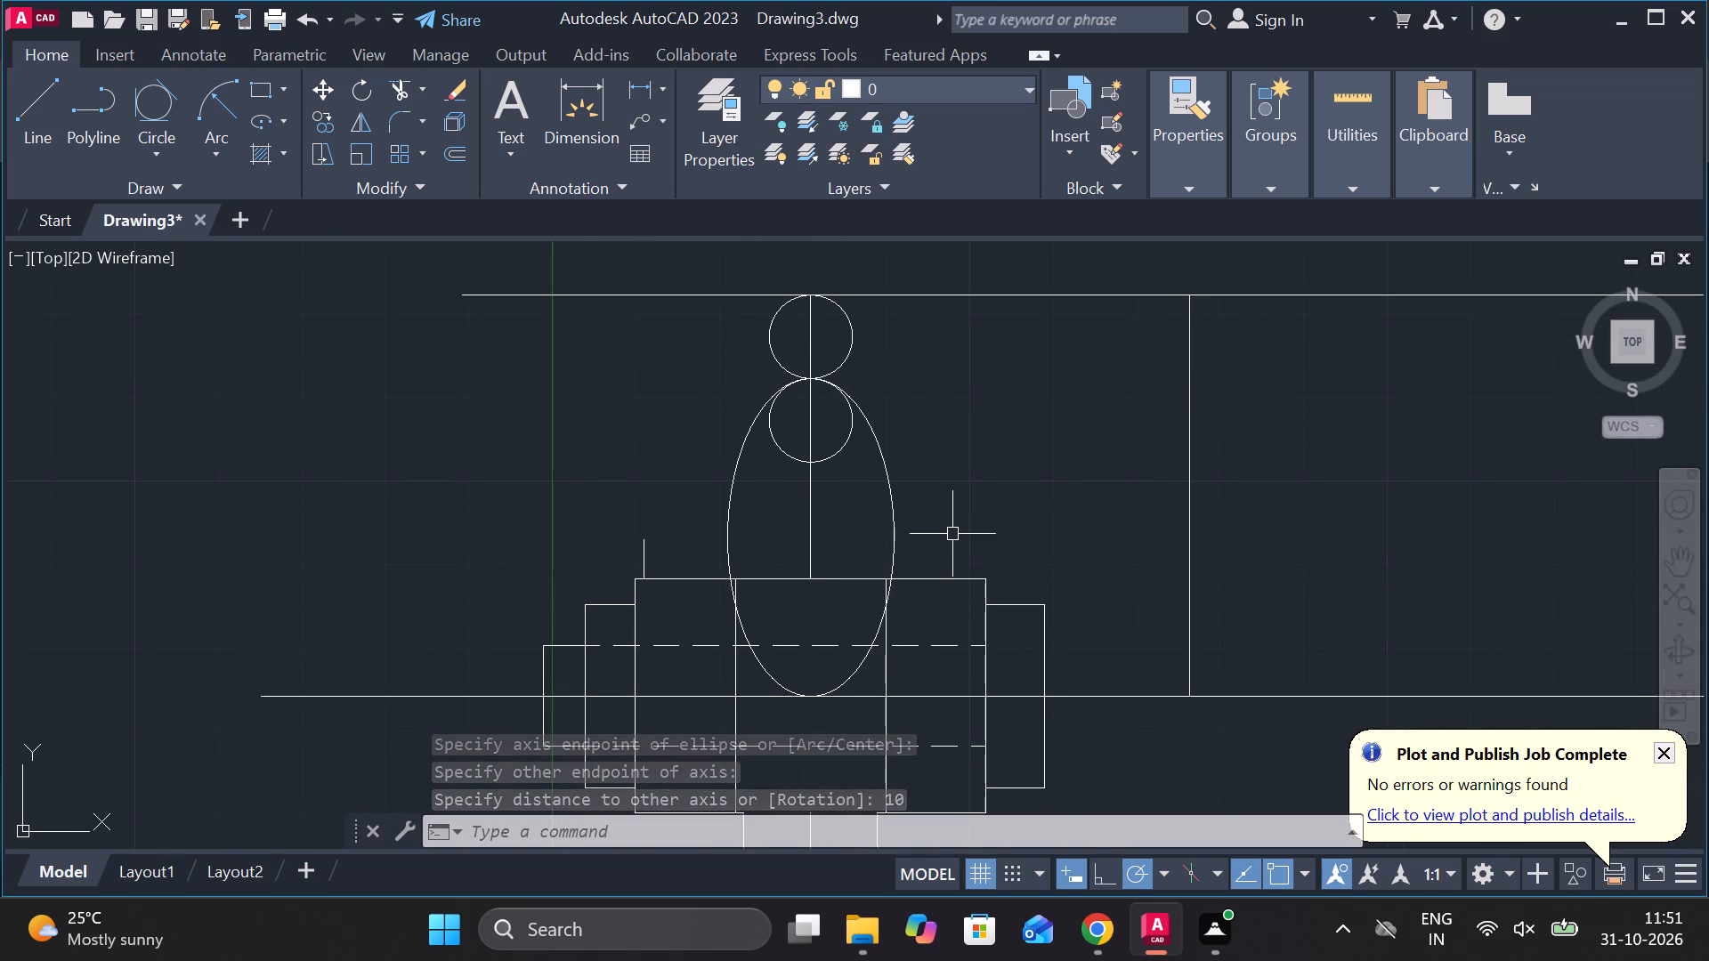
text(tr)
key(space)
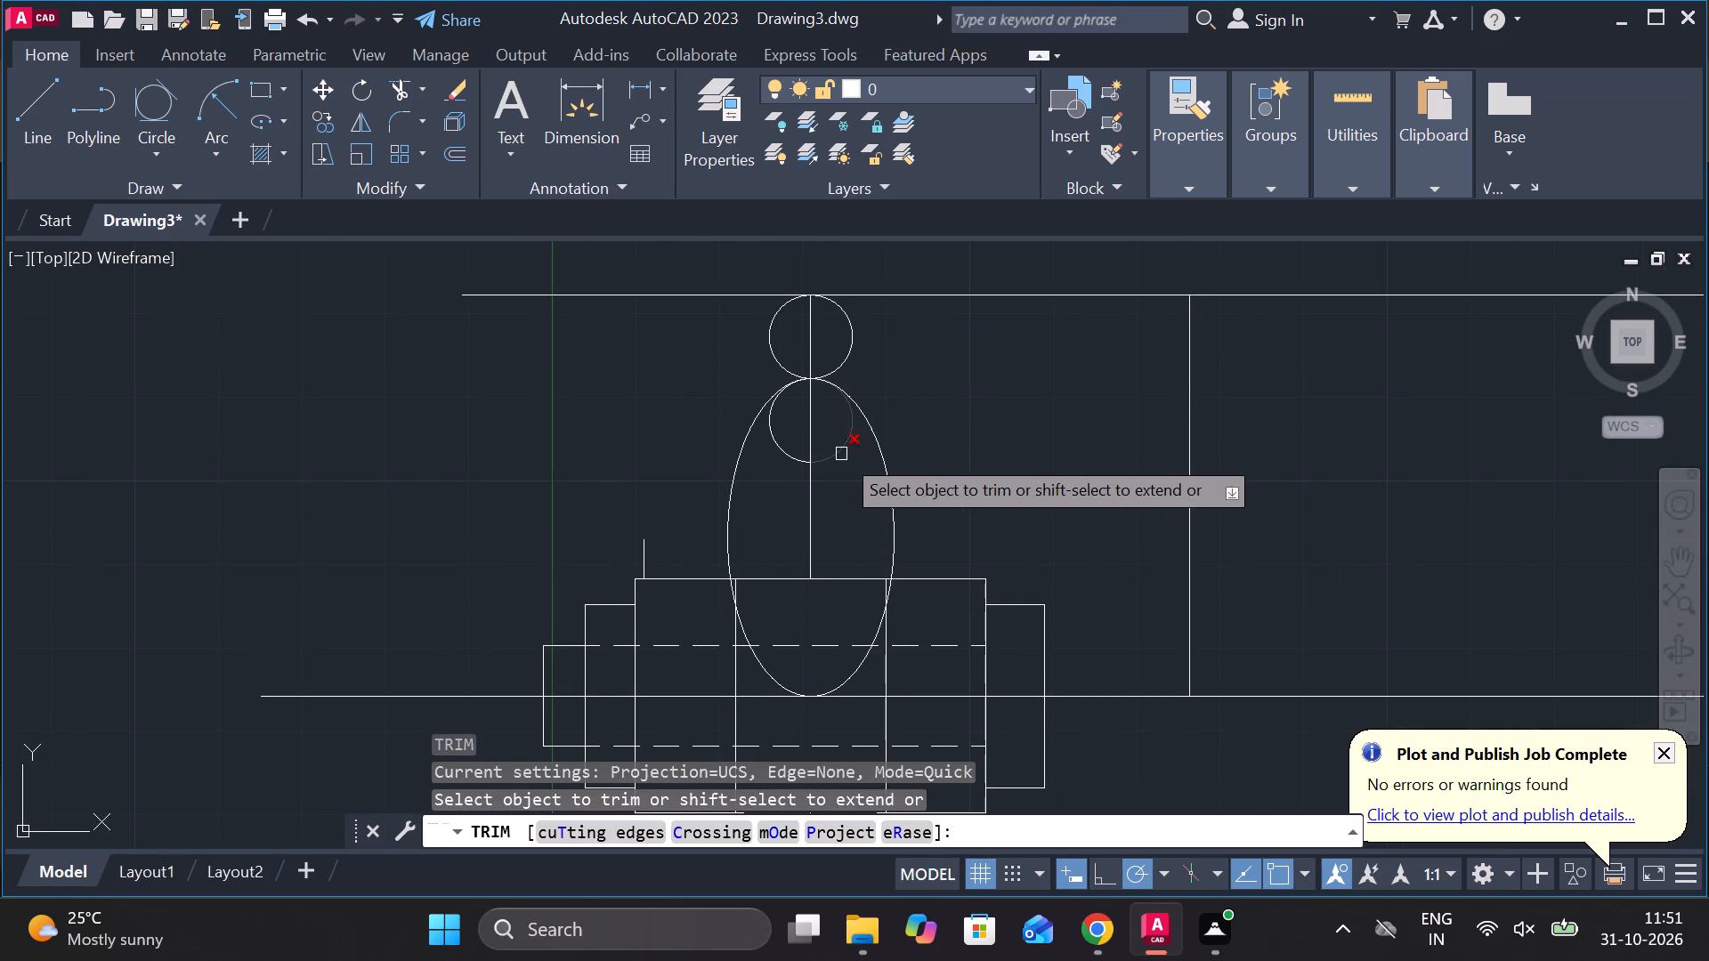
click(841, 454)
click(774, 455)
Trim the ellipse below the hub's top edge, and cut that edge back on both sides outside the ellipse.
scroll(743, 621, up, 2)
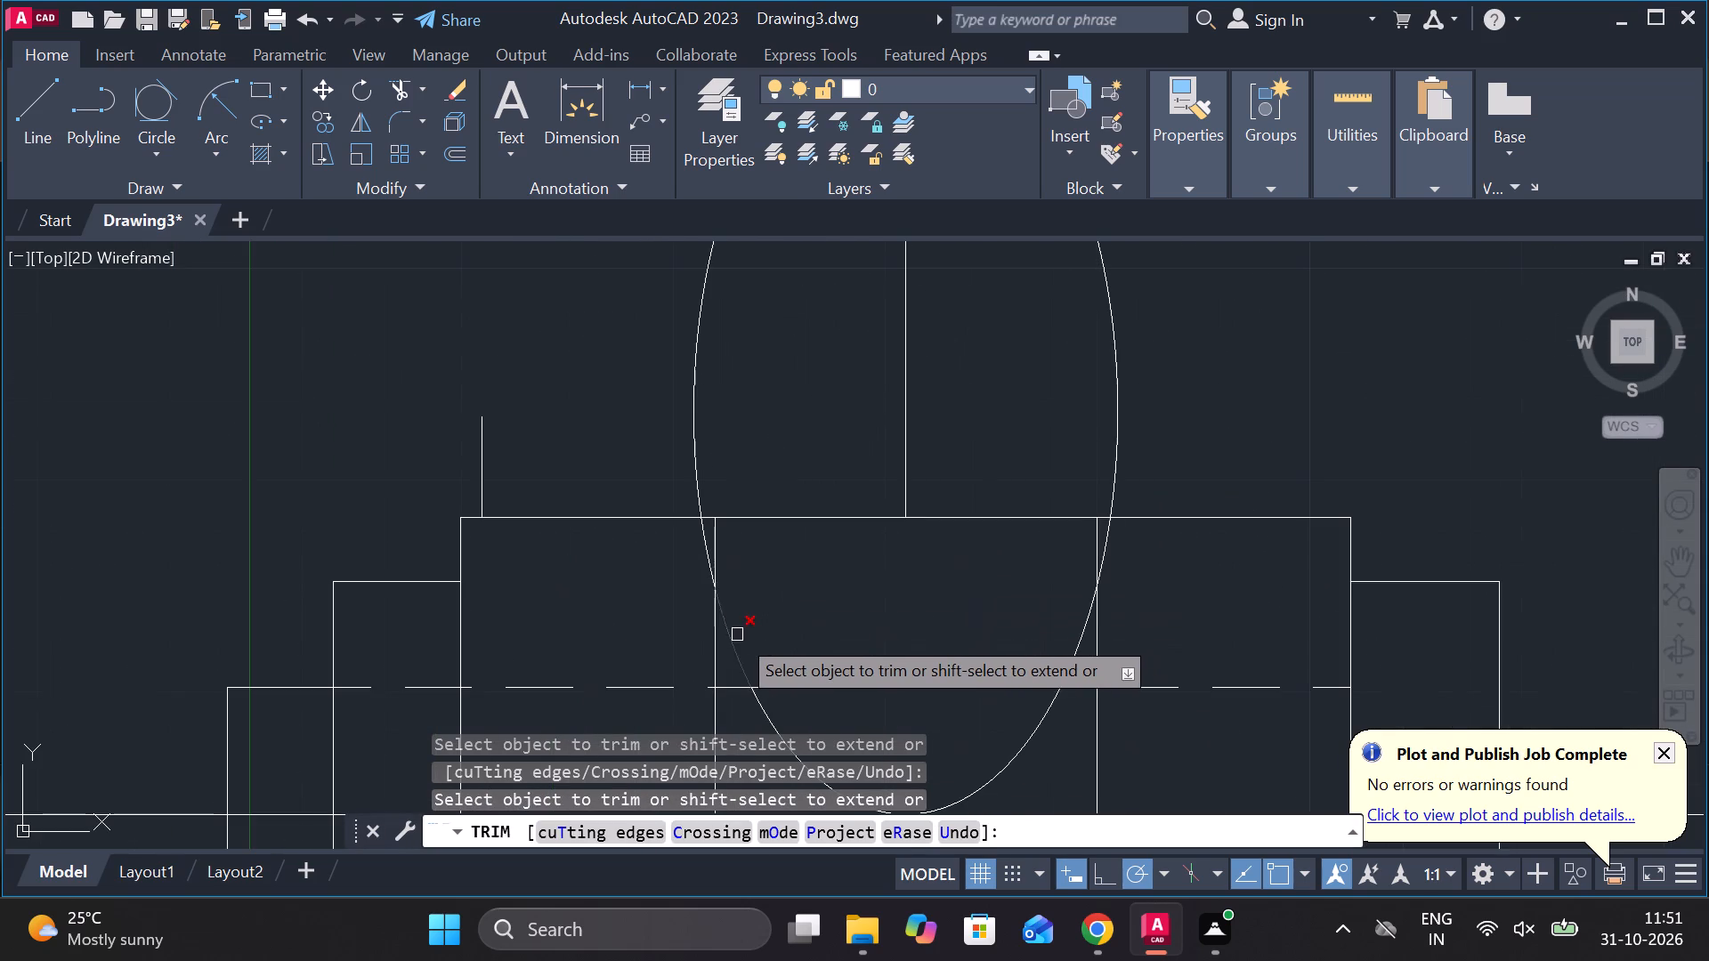
click(737, 634)
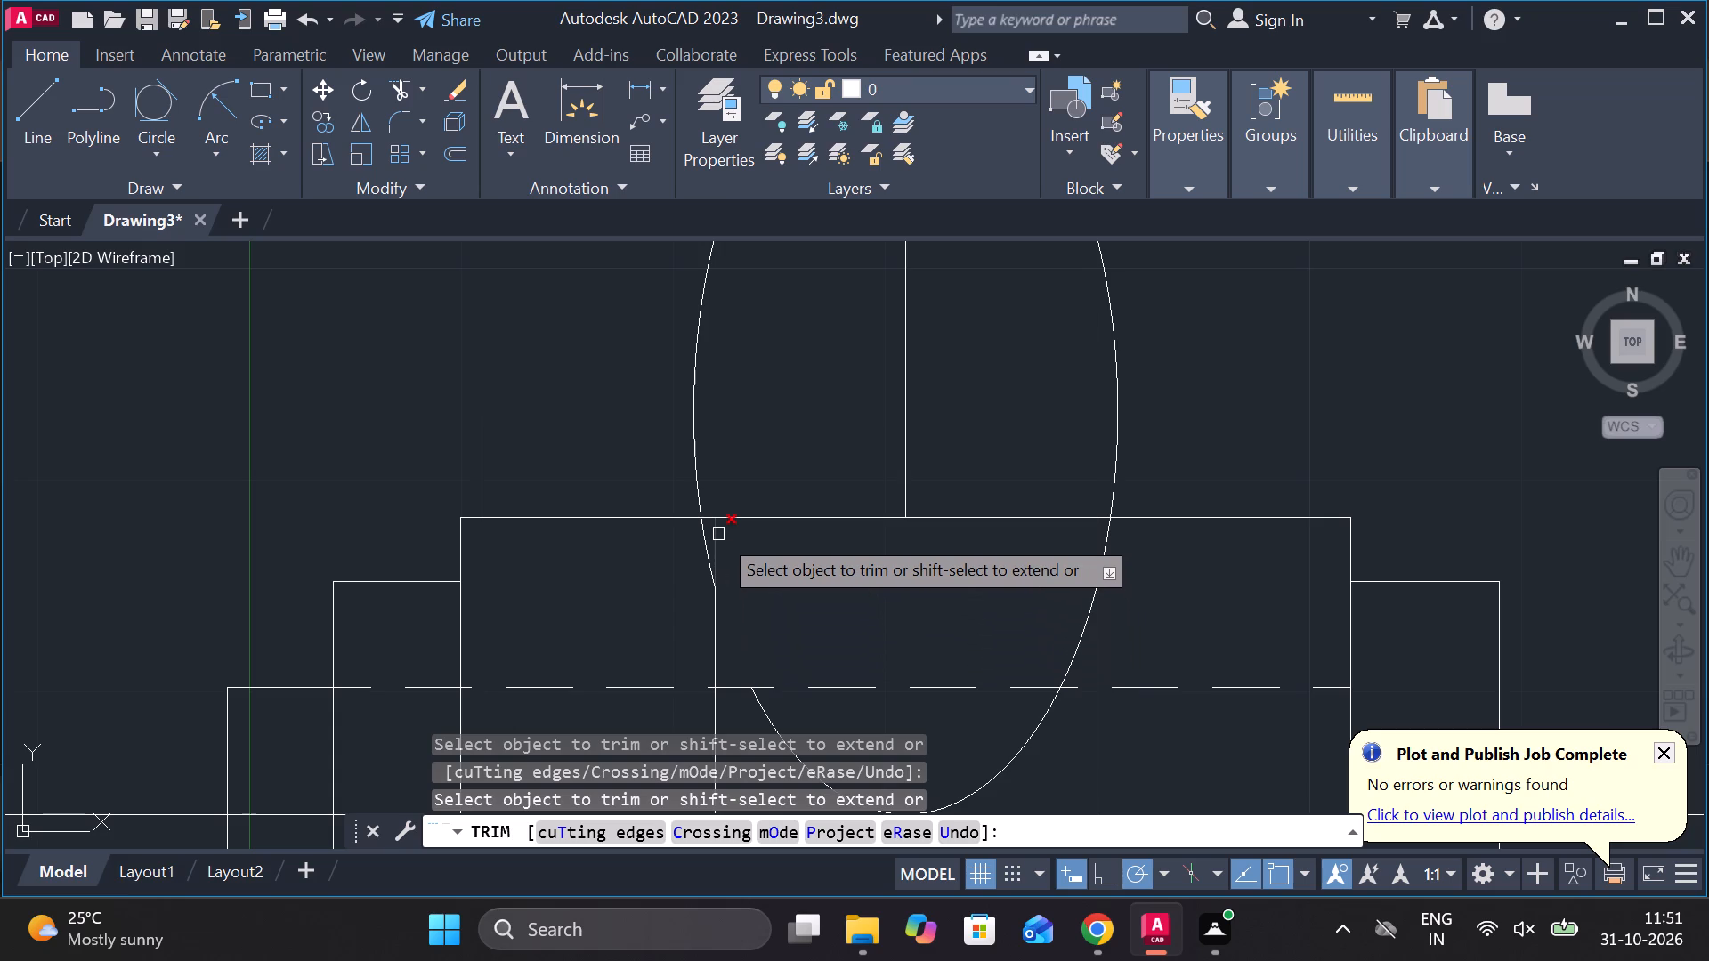
click(703, 550)
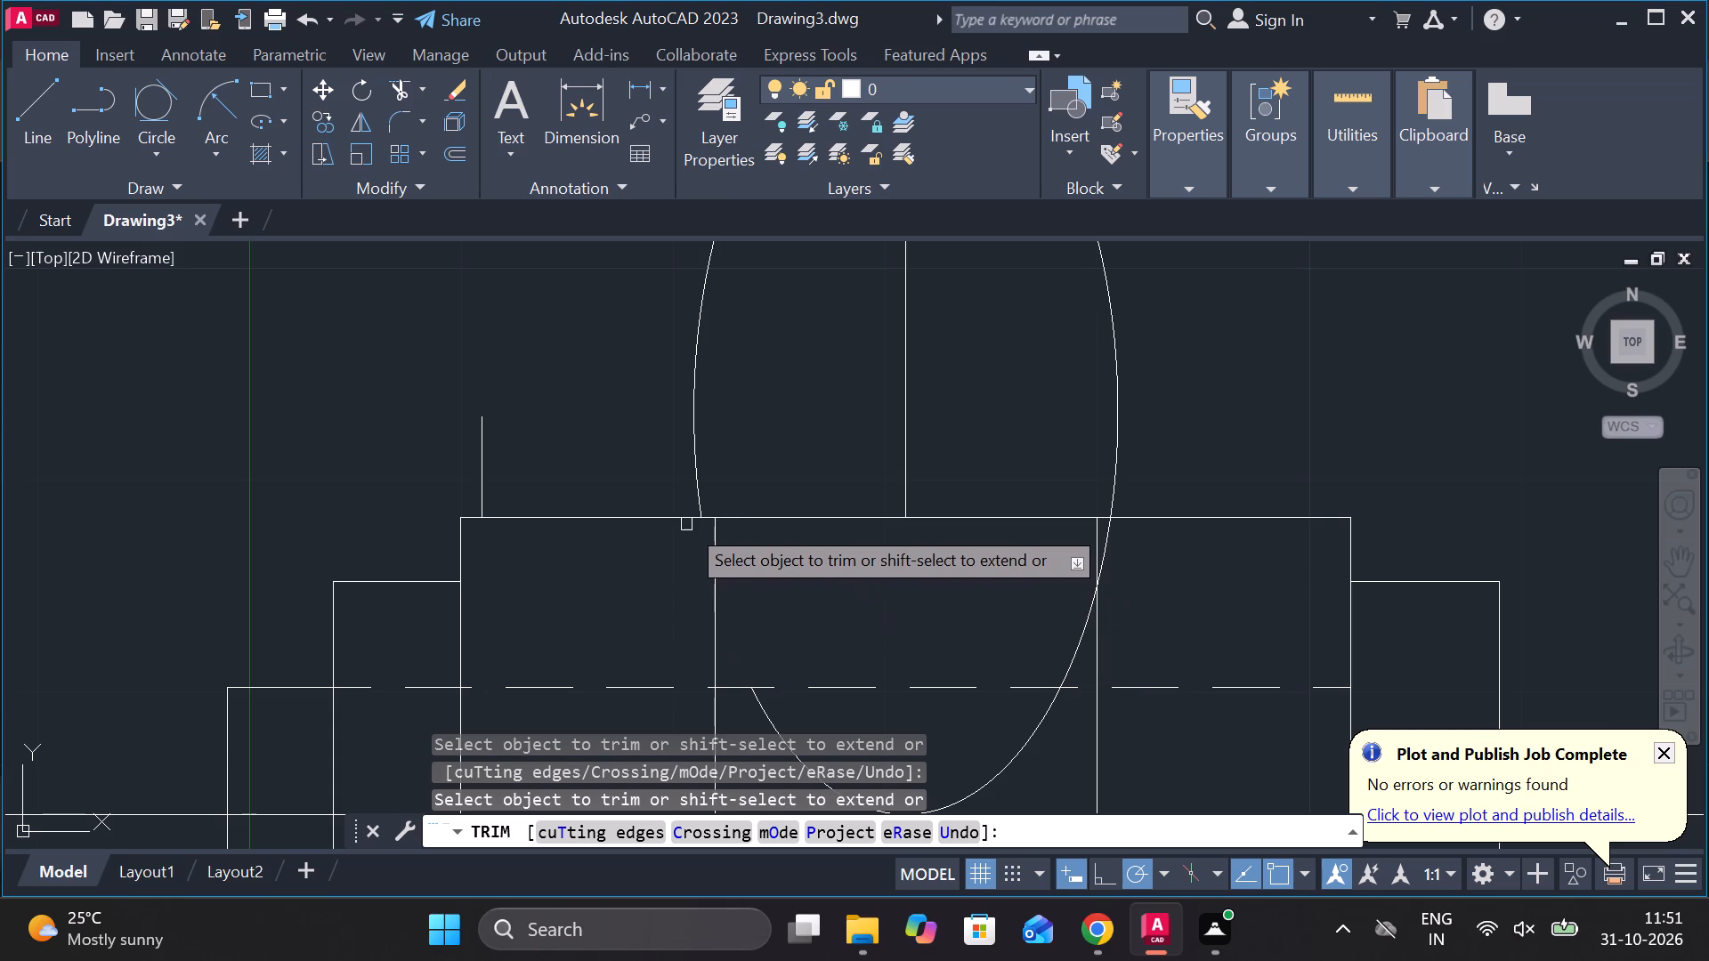
click(686, 523)
click(1083, 629)
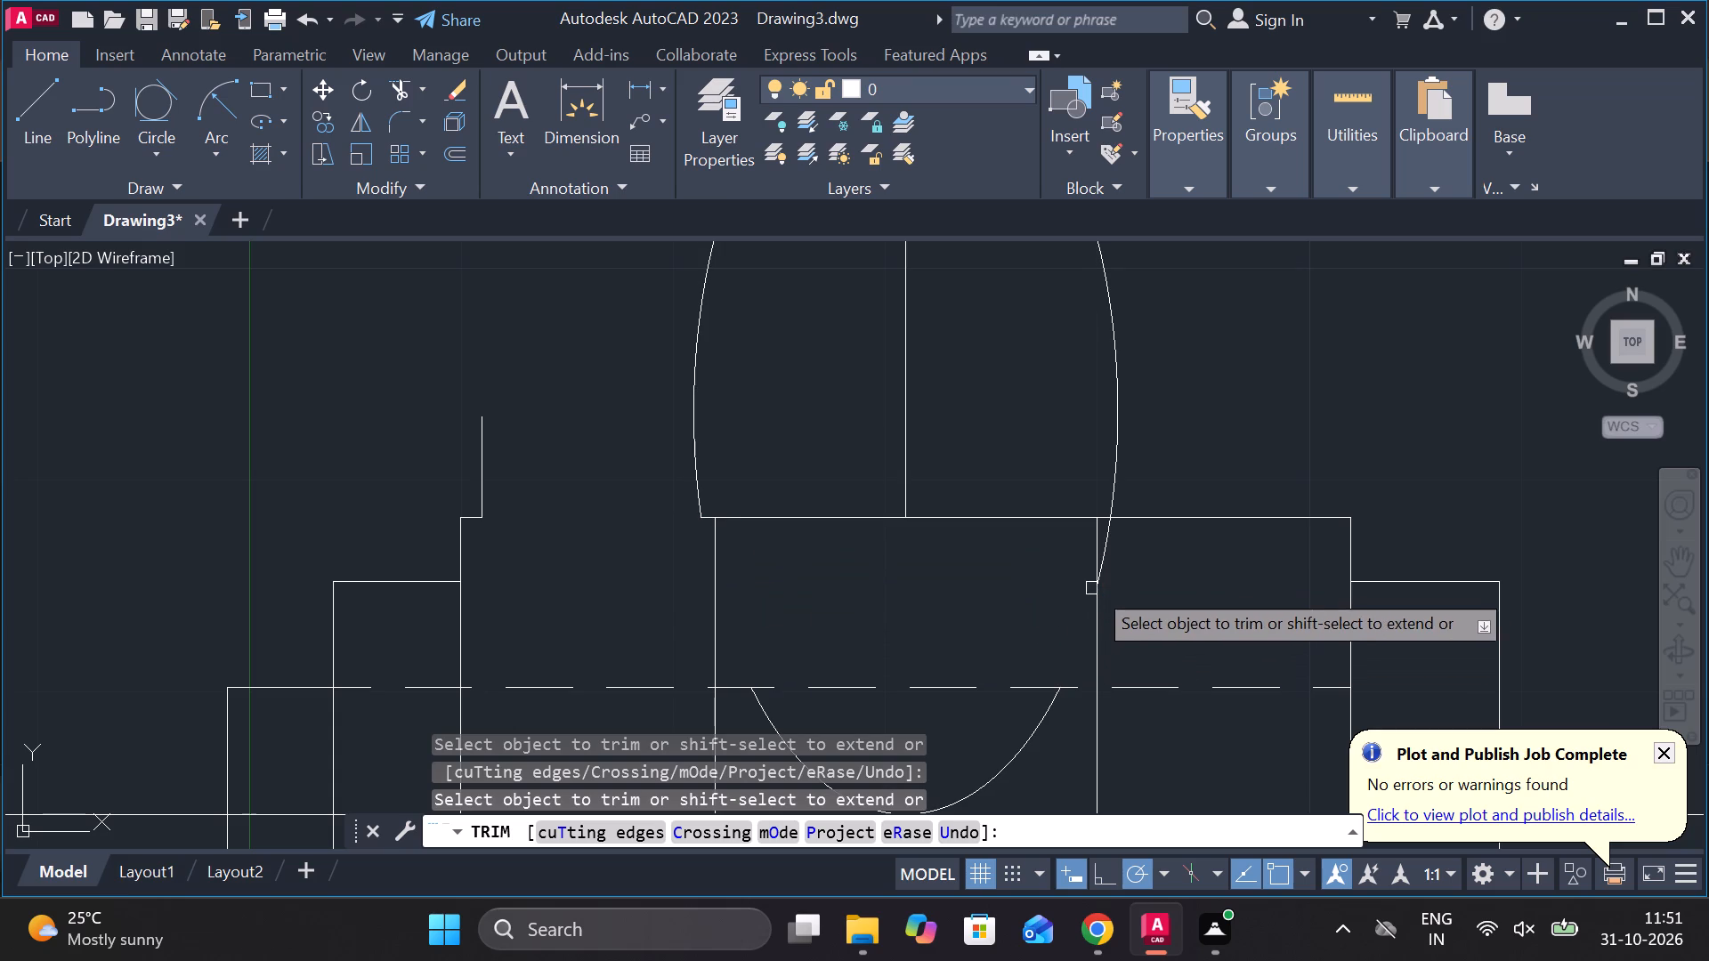
click(1110, 544)
click(1135, 514)
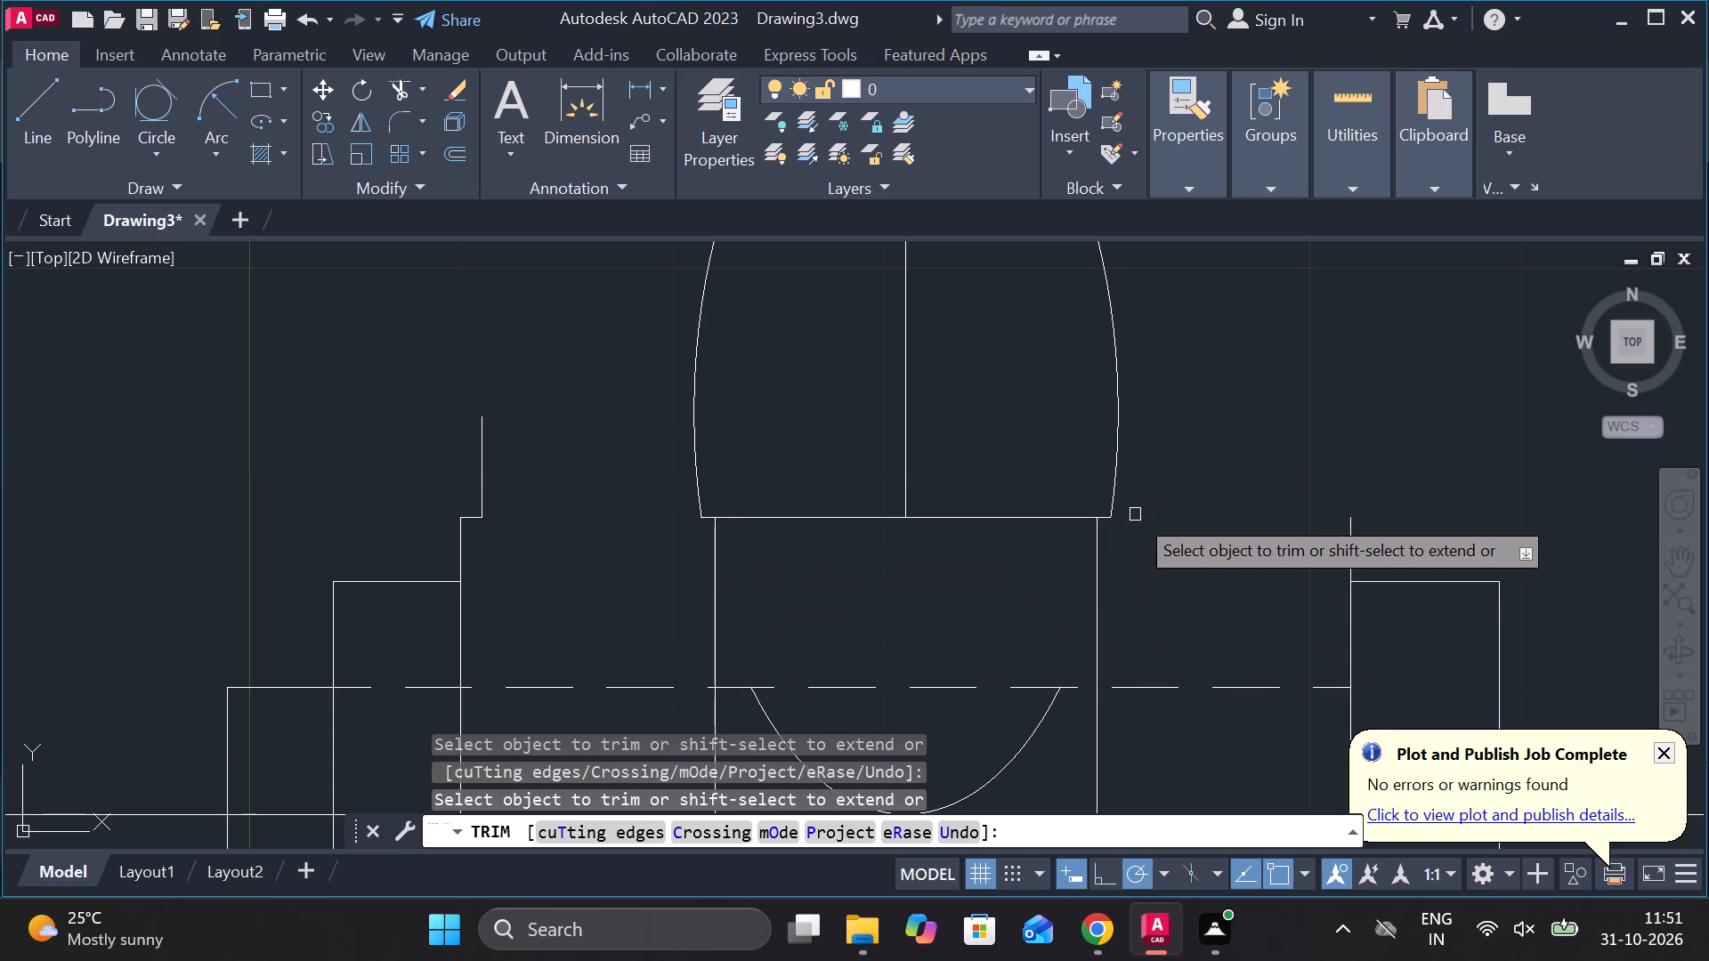
scroll(1135, 514, down, 2)
click(1004, 598)
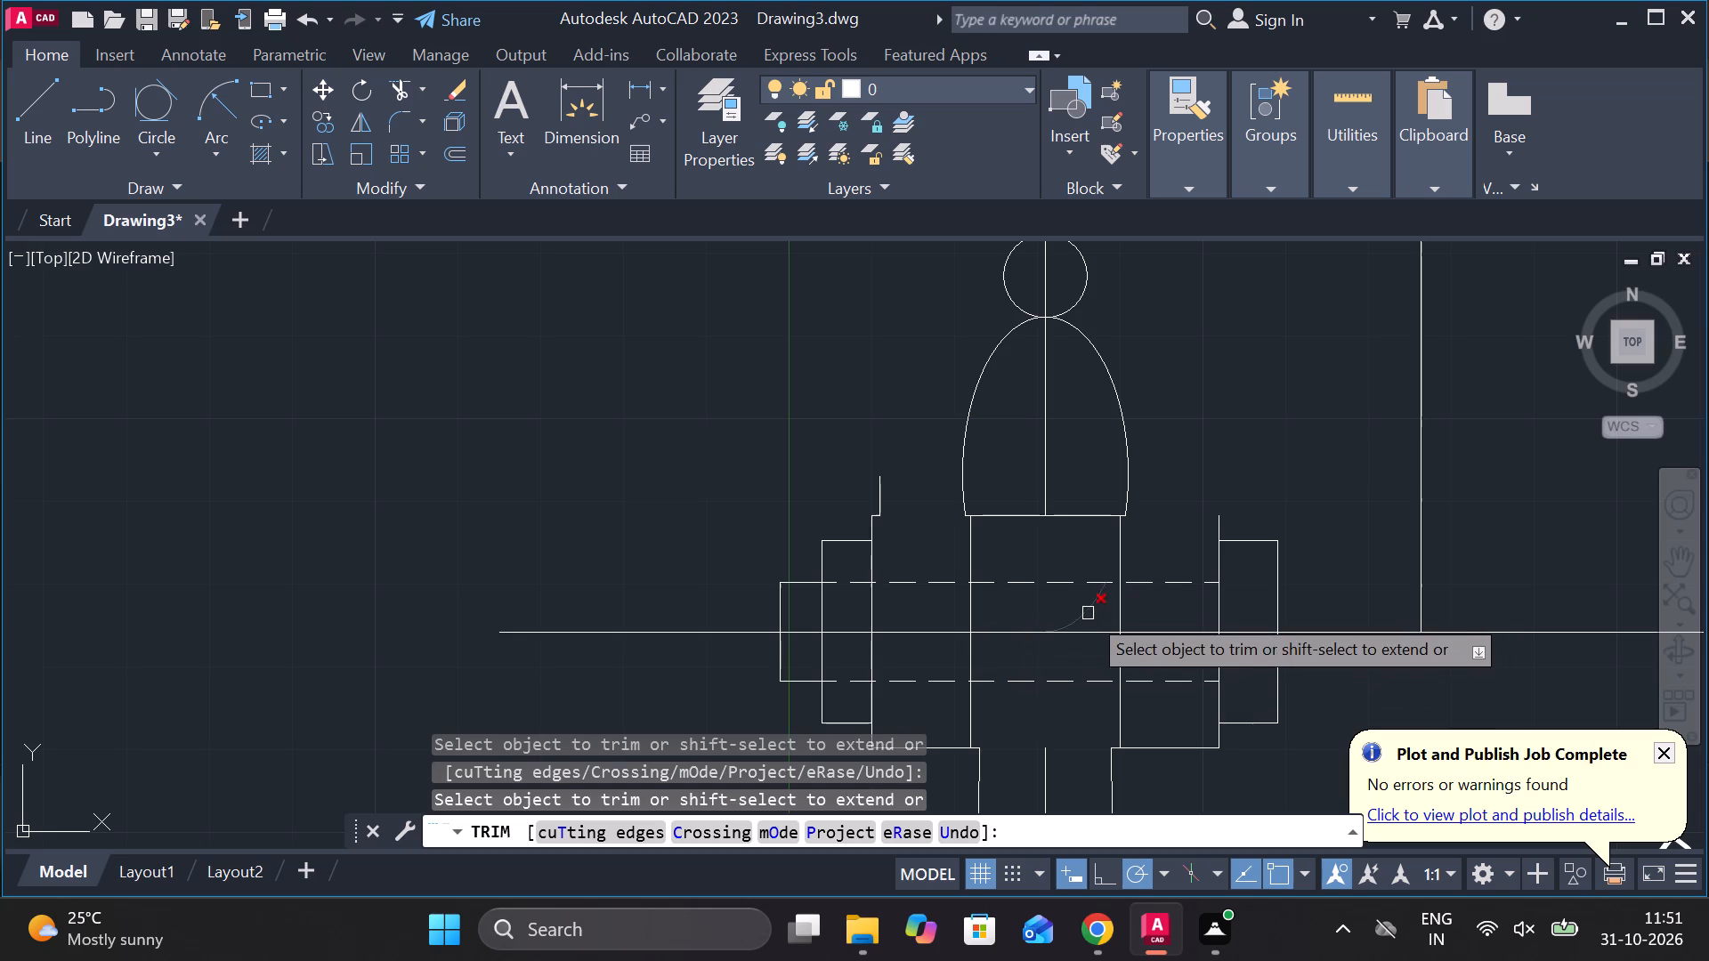
click(1088, 613)
middle_drag(1178, 403, 1013, 425)
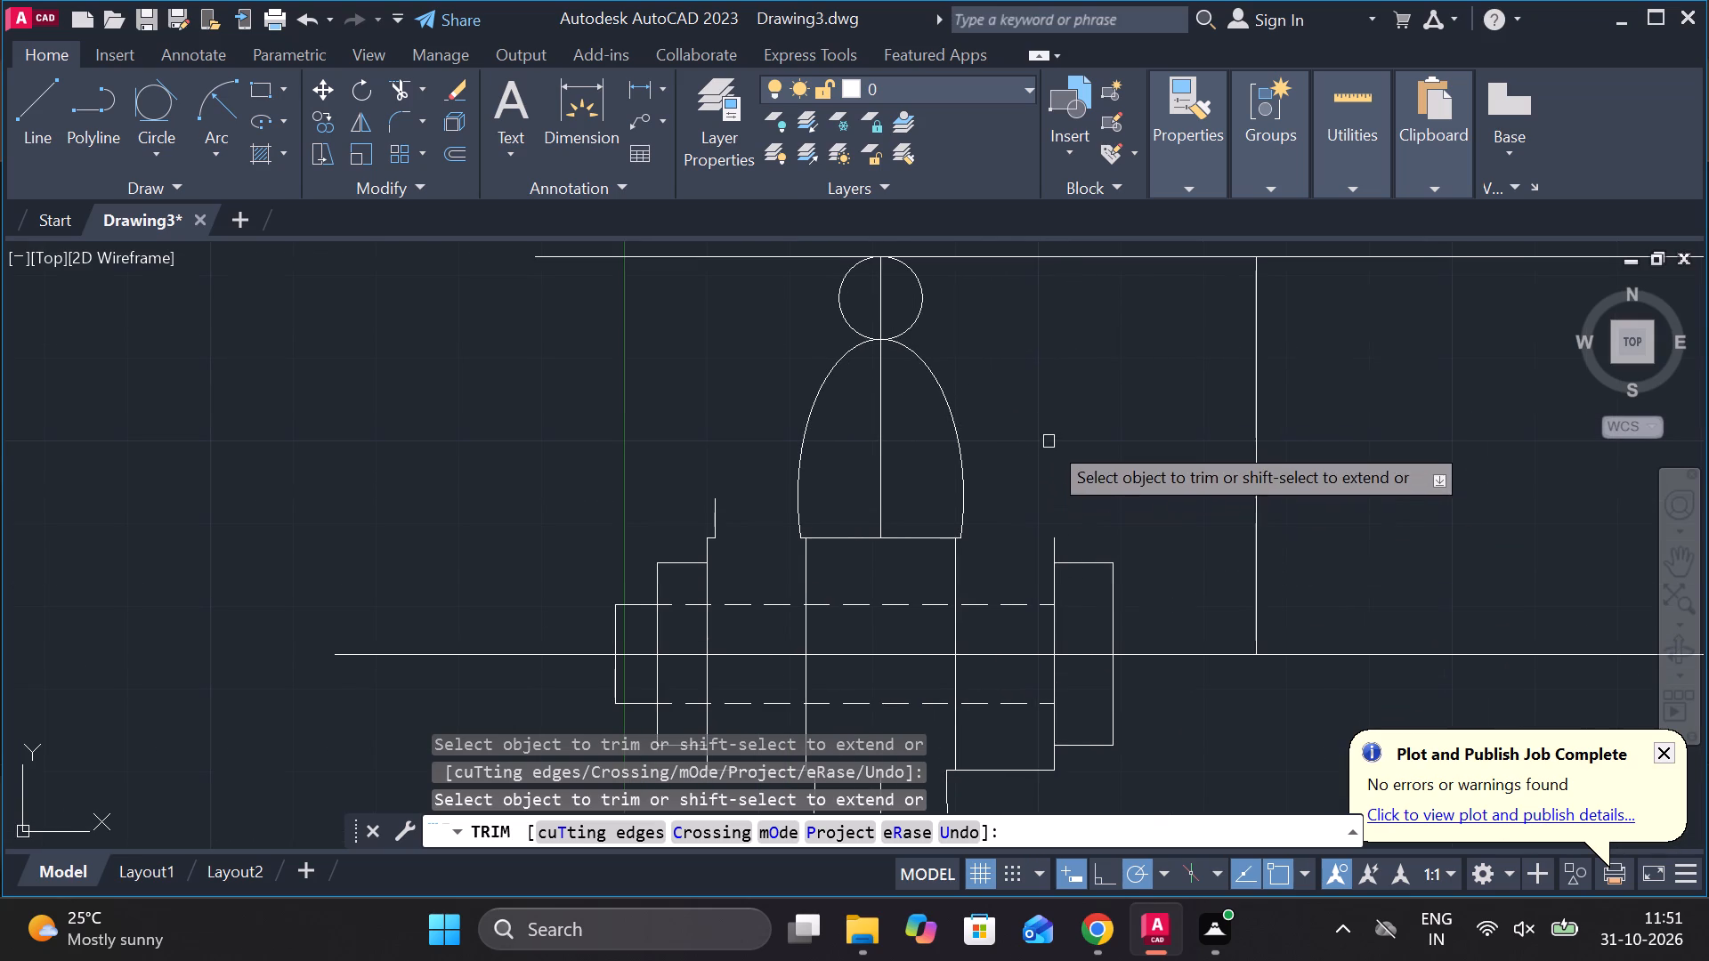
middle_drag(1075, 444, 1114, 564)
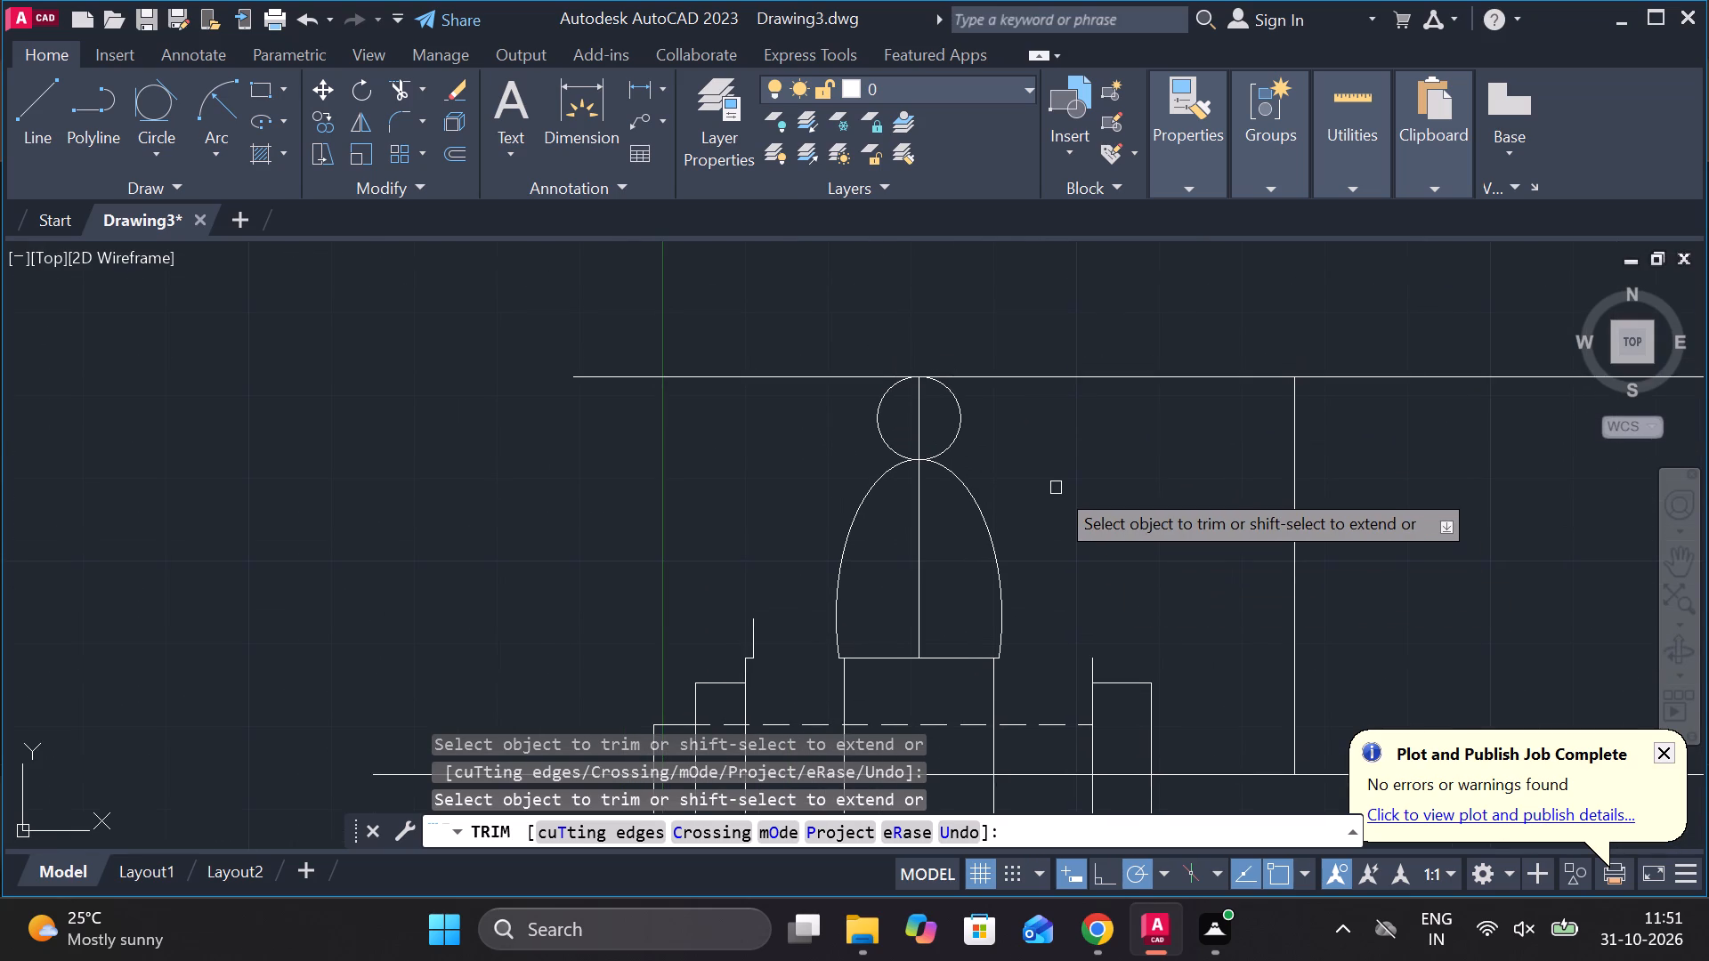
key(Escape)
Offset the remaining elliptical arc outward through the top of the upper small circle on the long horizontal line.
click(971, 492)
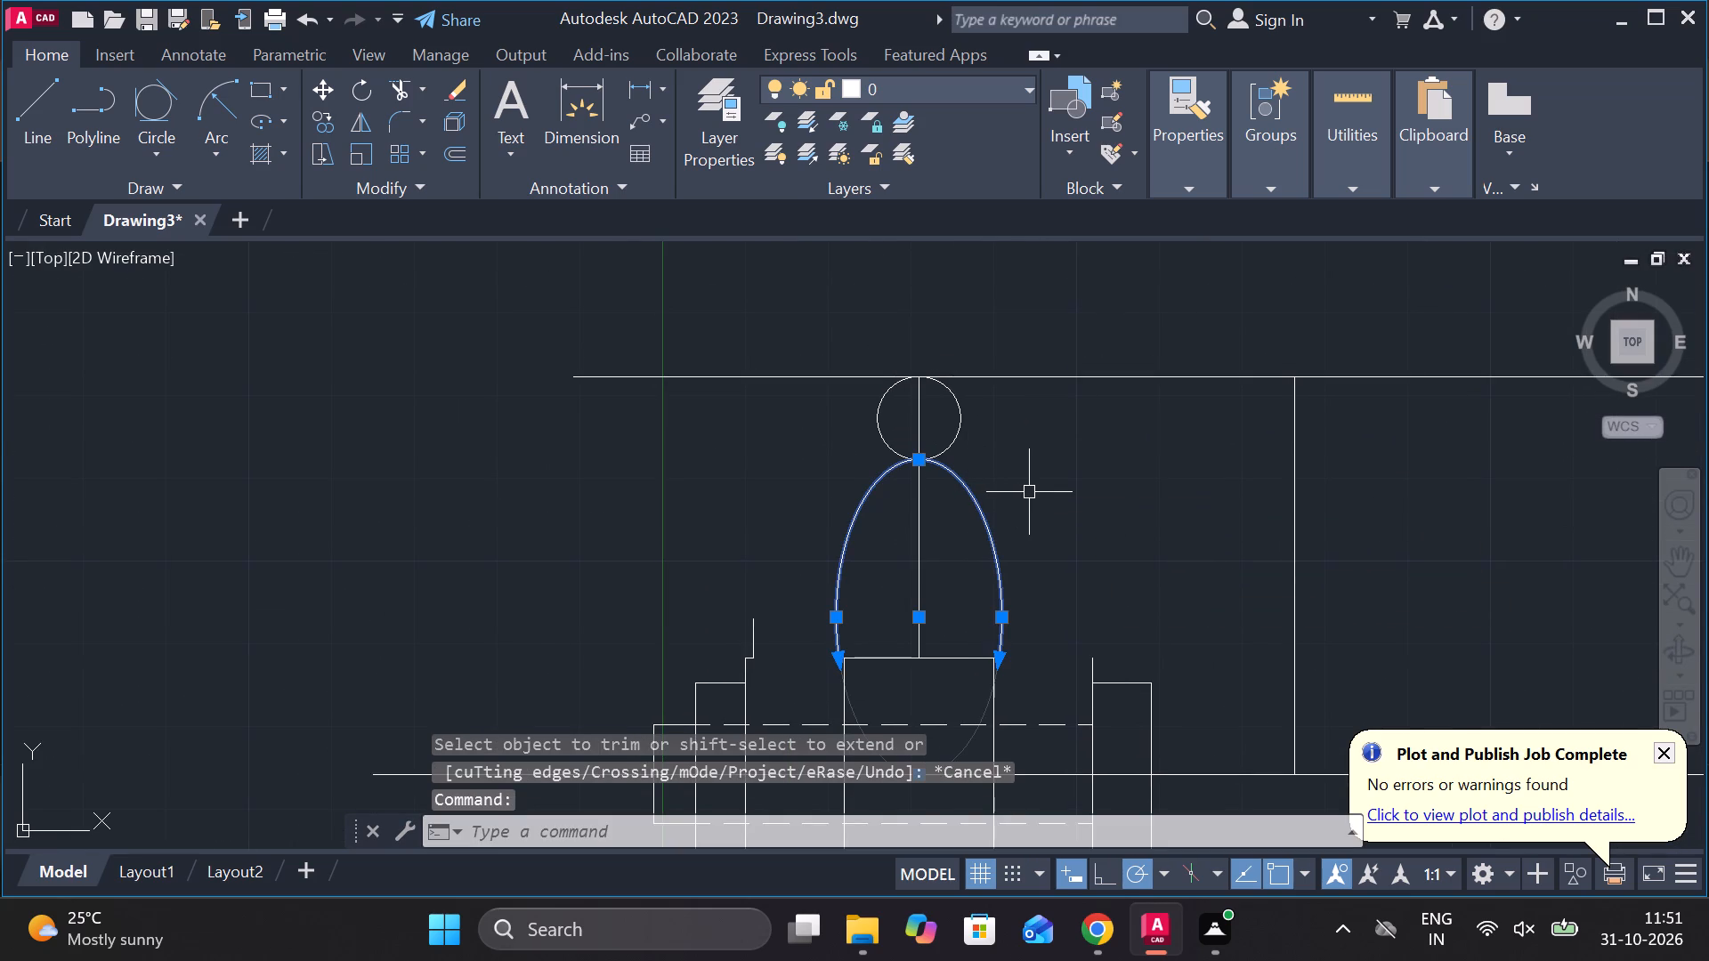
key(o)
key(Return)
key(Return)
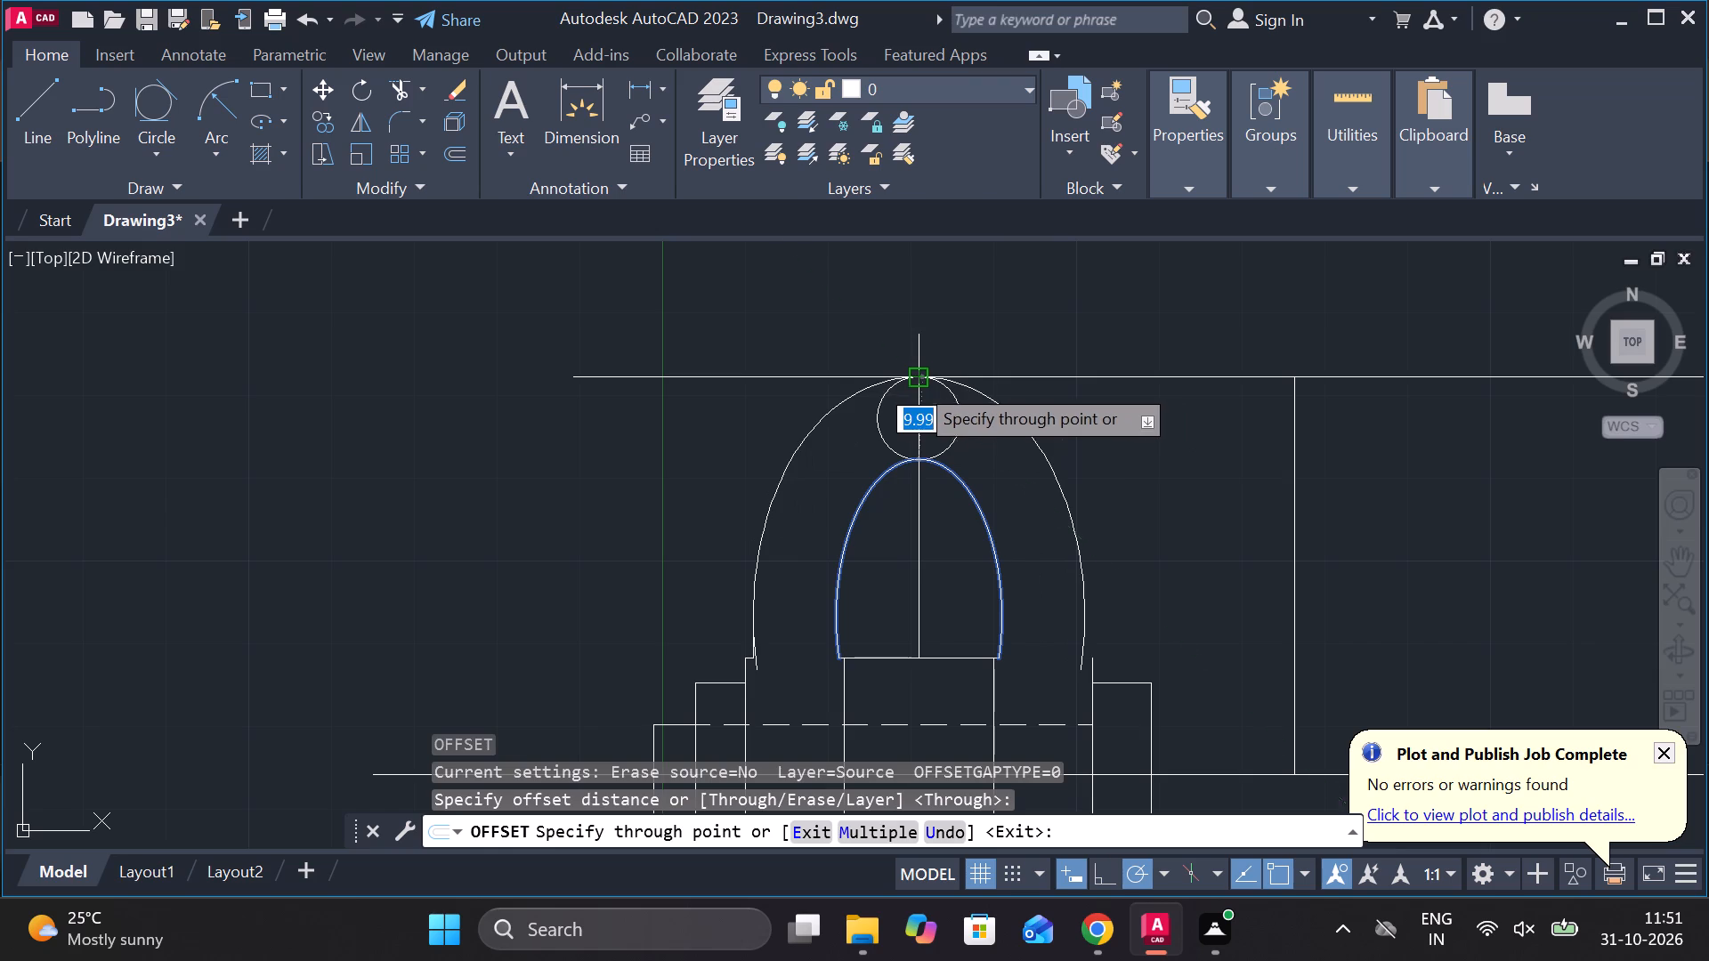
scroll(911, 374, up, 3)
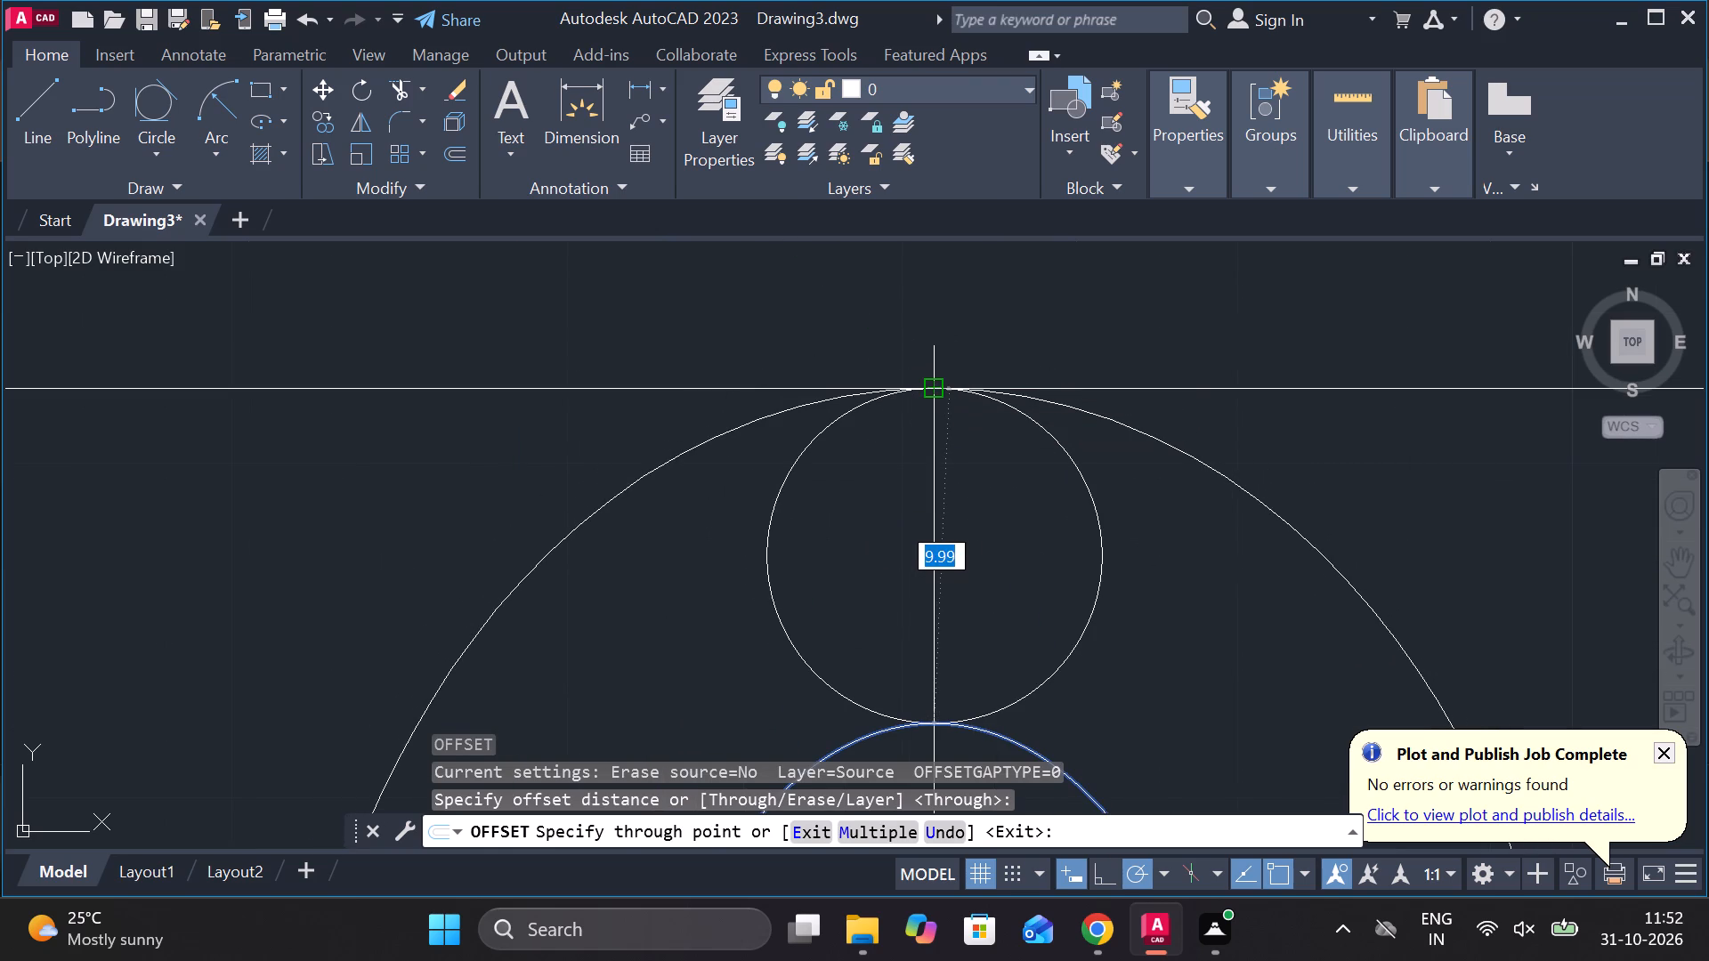
click(936, 390)
scroll(997, 413, down, 3)
middle_drag(1211, 601, 1176, 451)
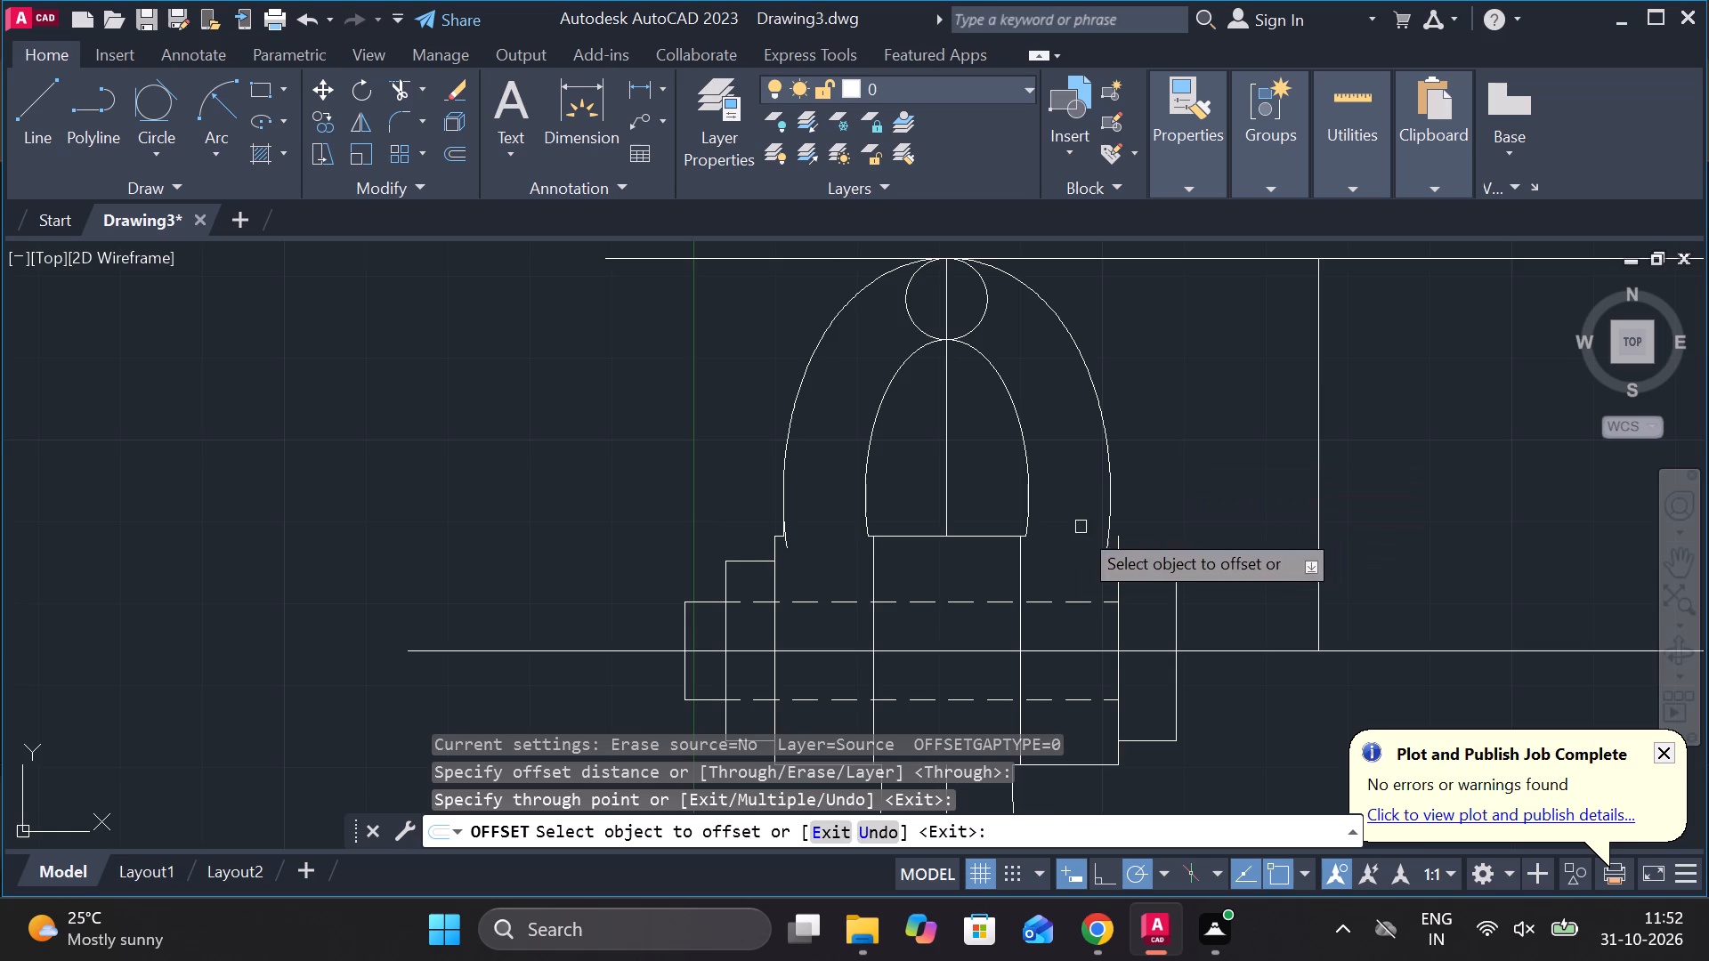
scroll(751, 550, up, 2)
key(Escape)
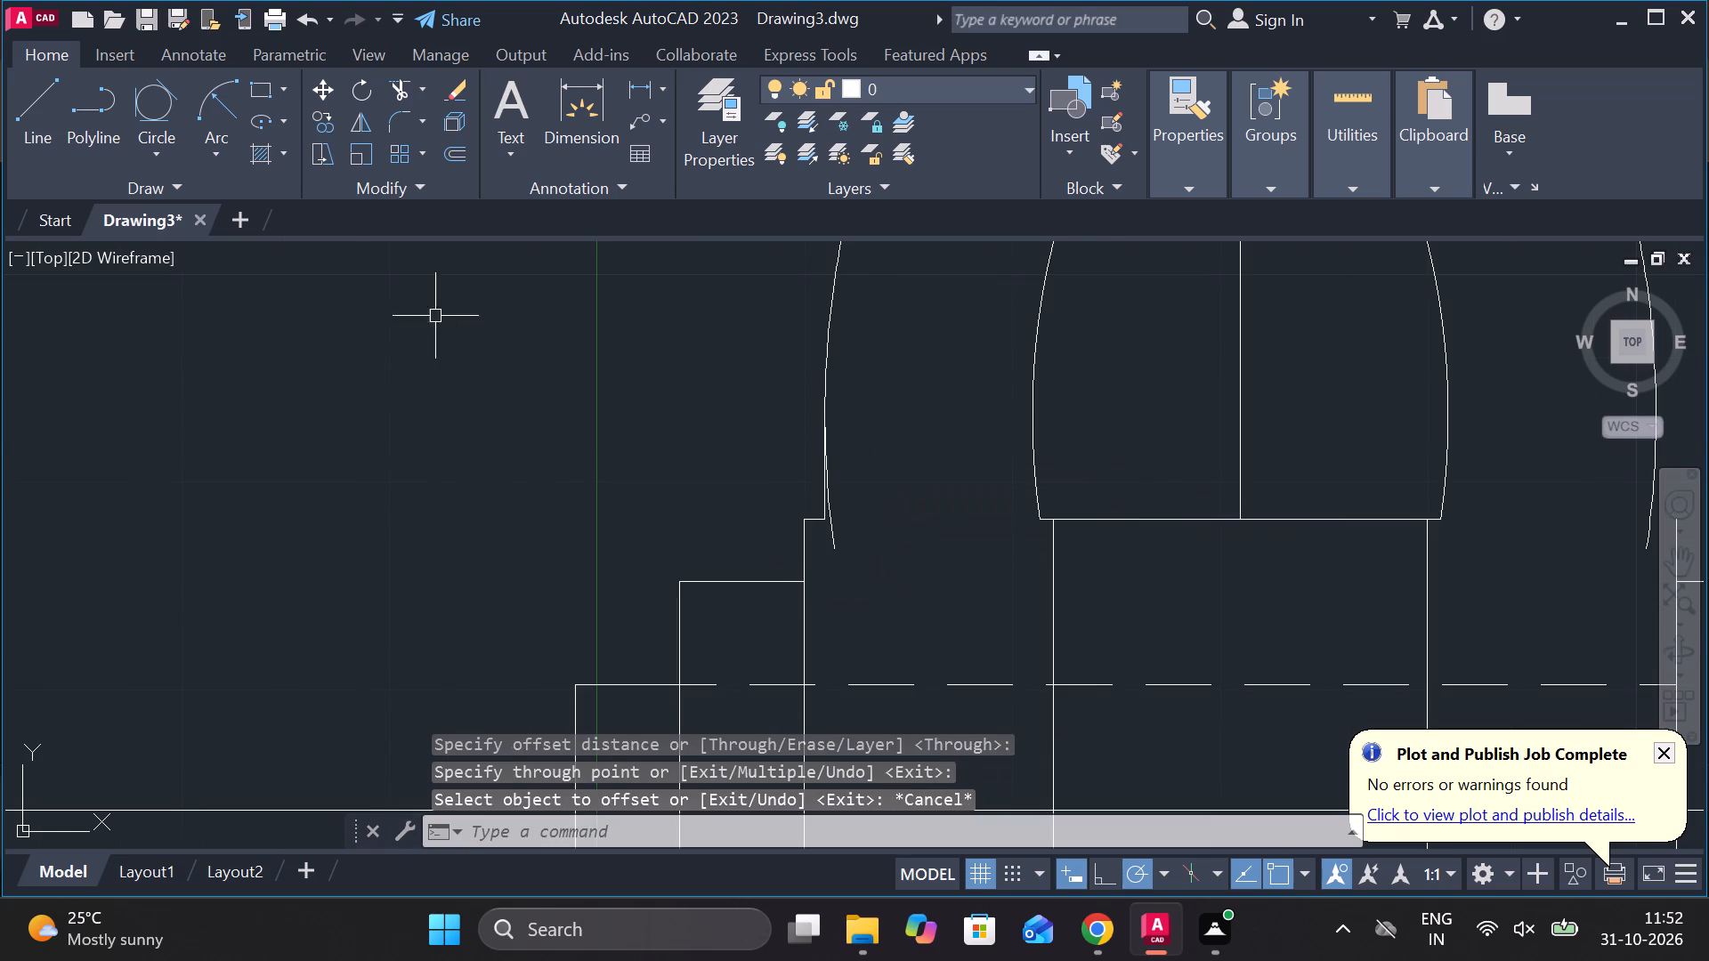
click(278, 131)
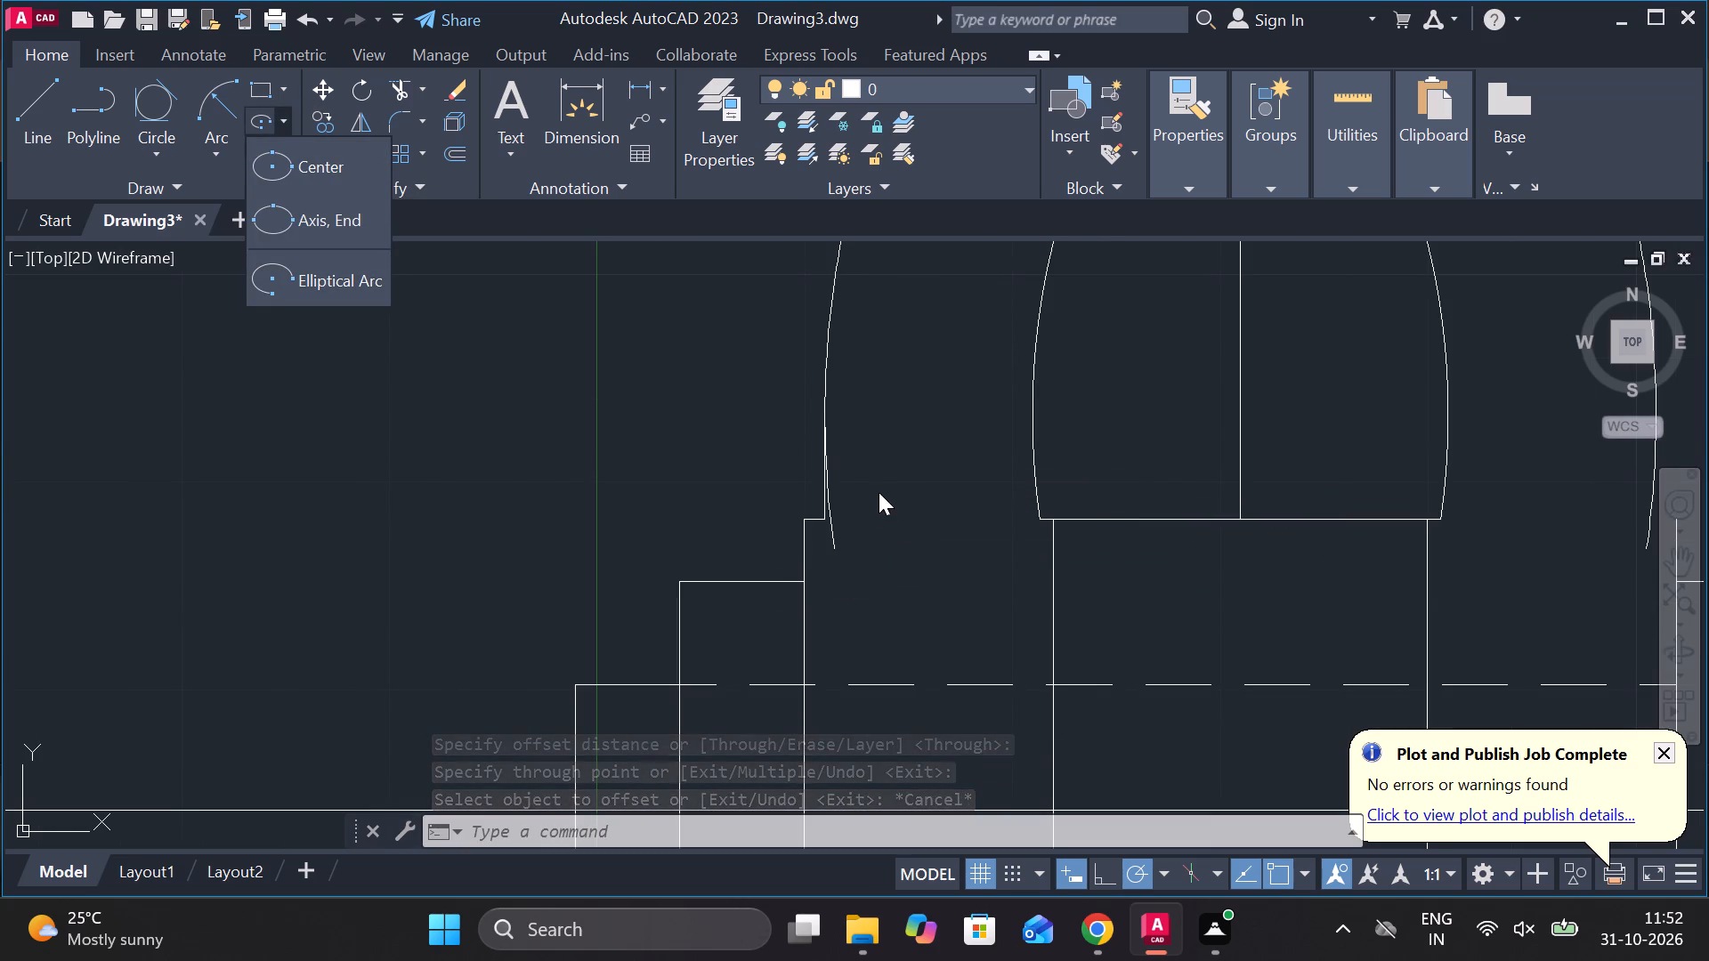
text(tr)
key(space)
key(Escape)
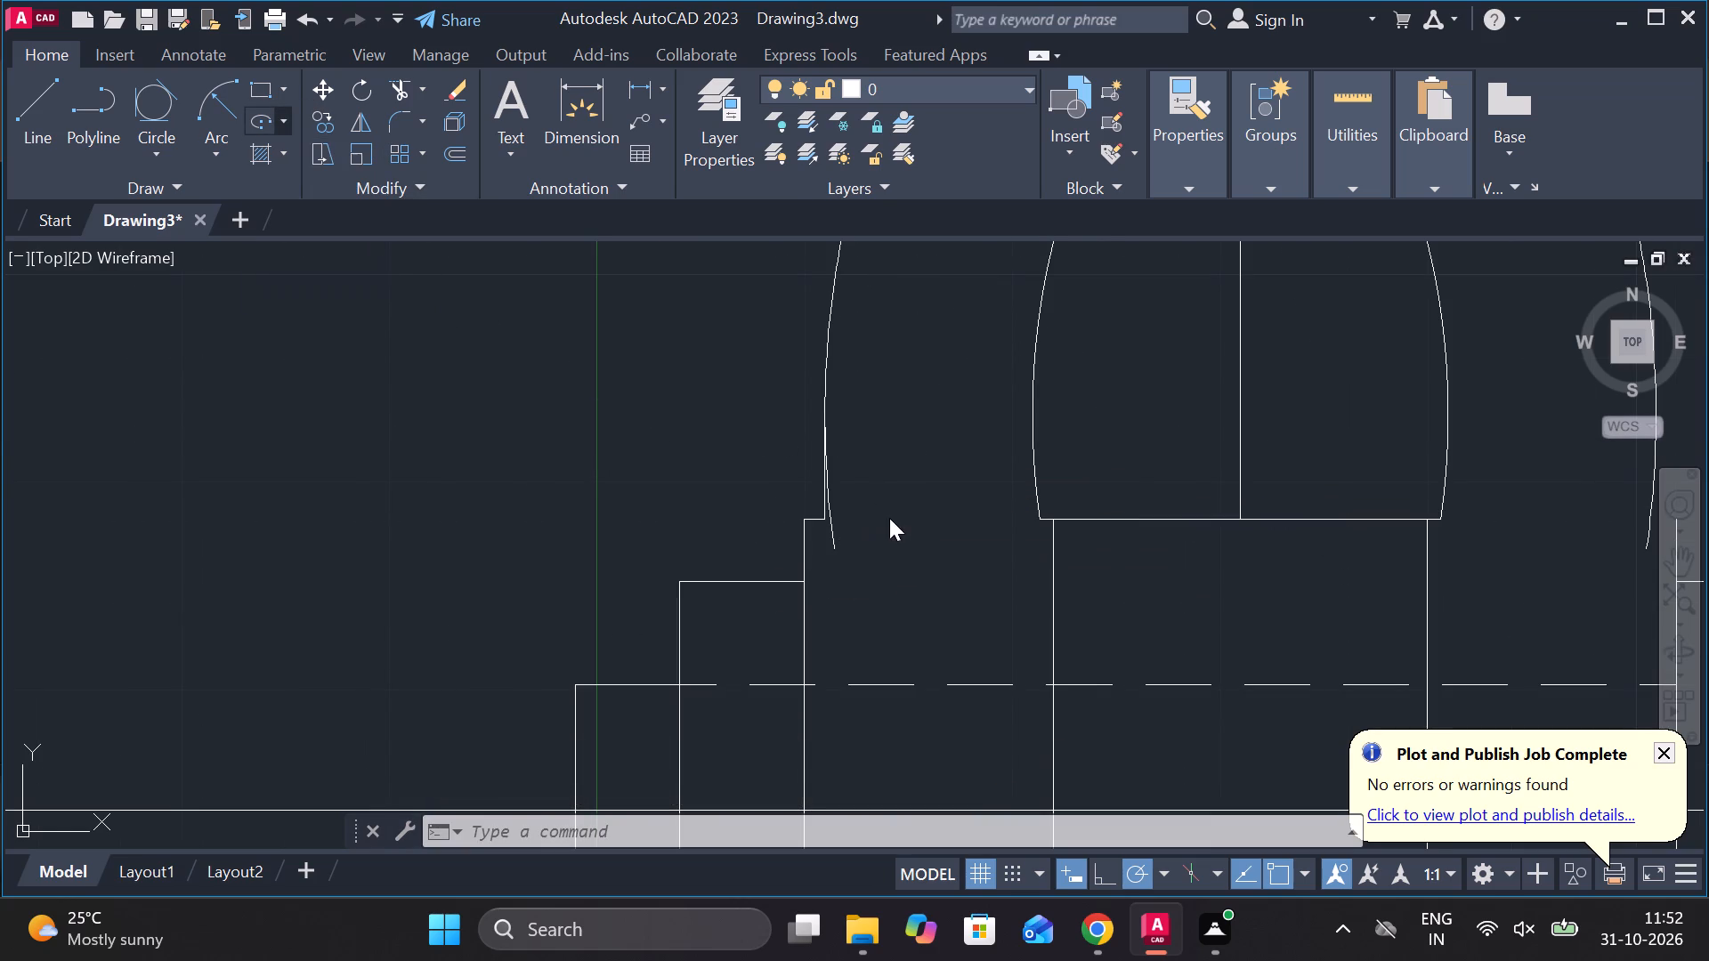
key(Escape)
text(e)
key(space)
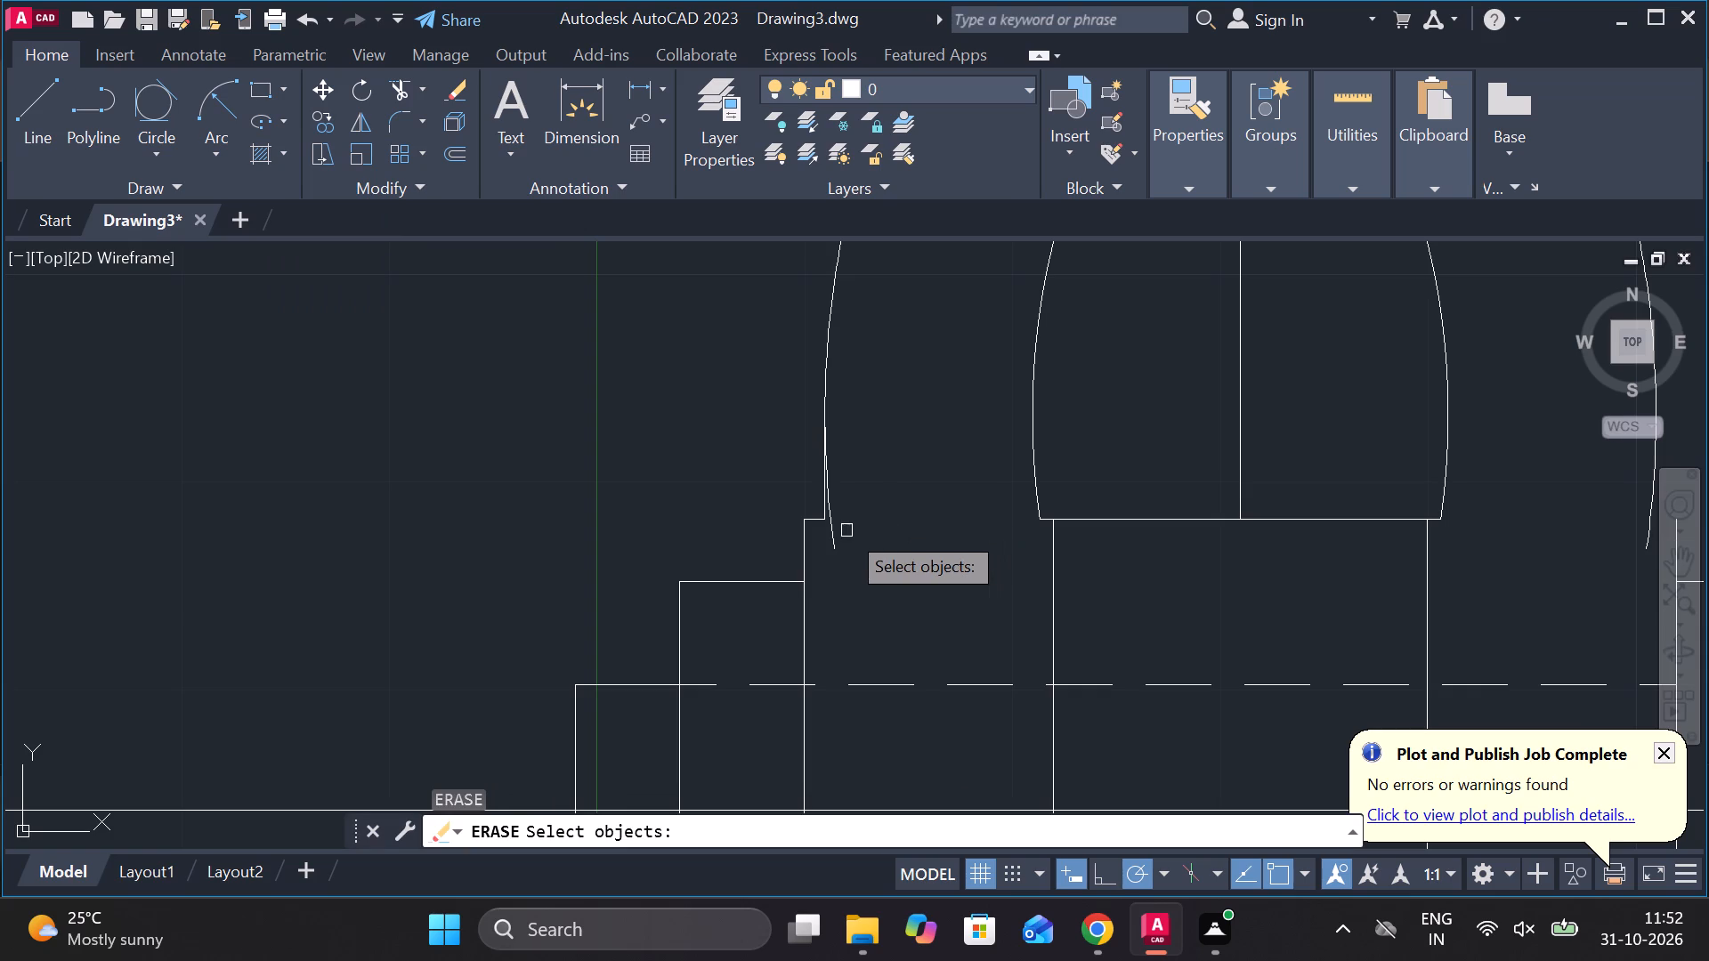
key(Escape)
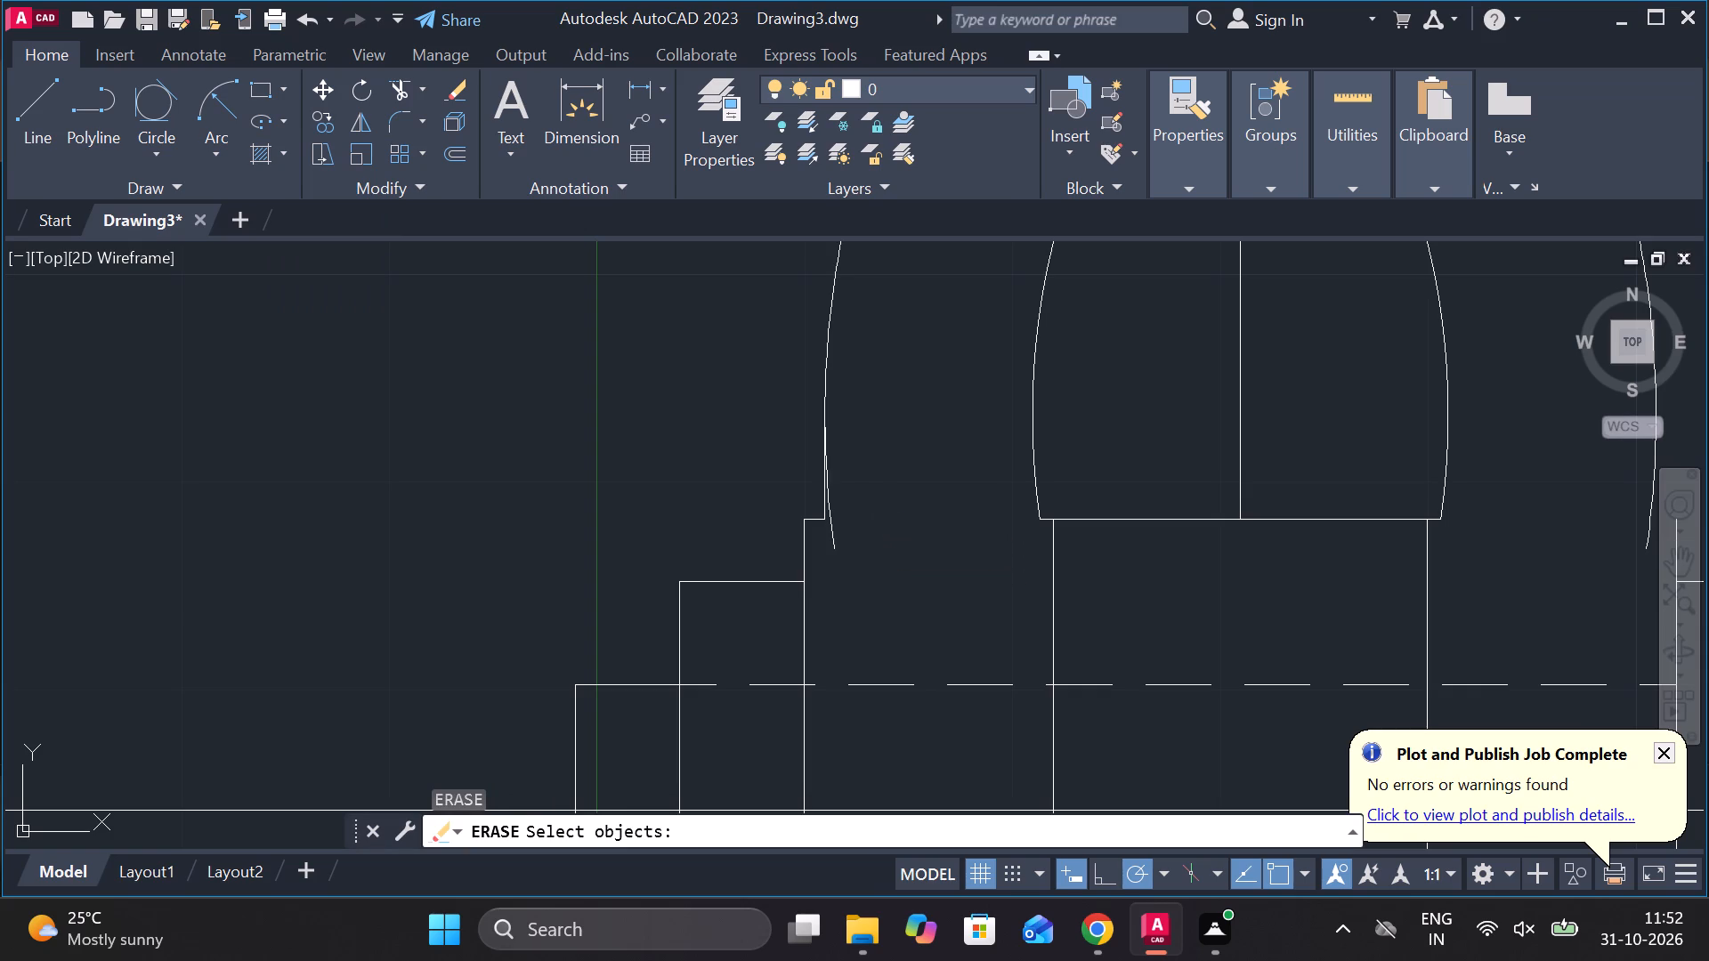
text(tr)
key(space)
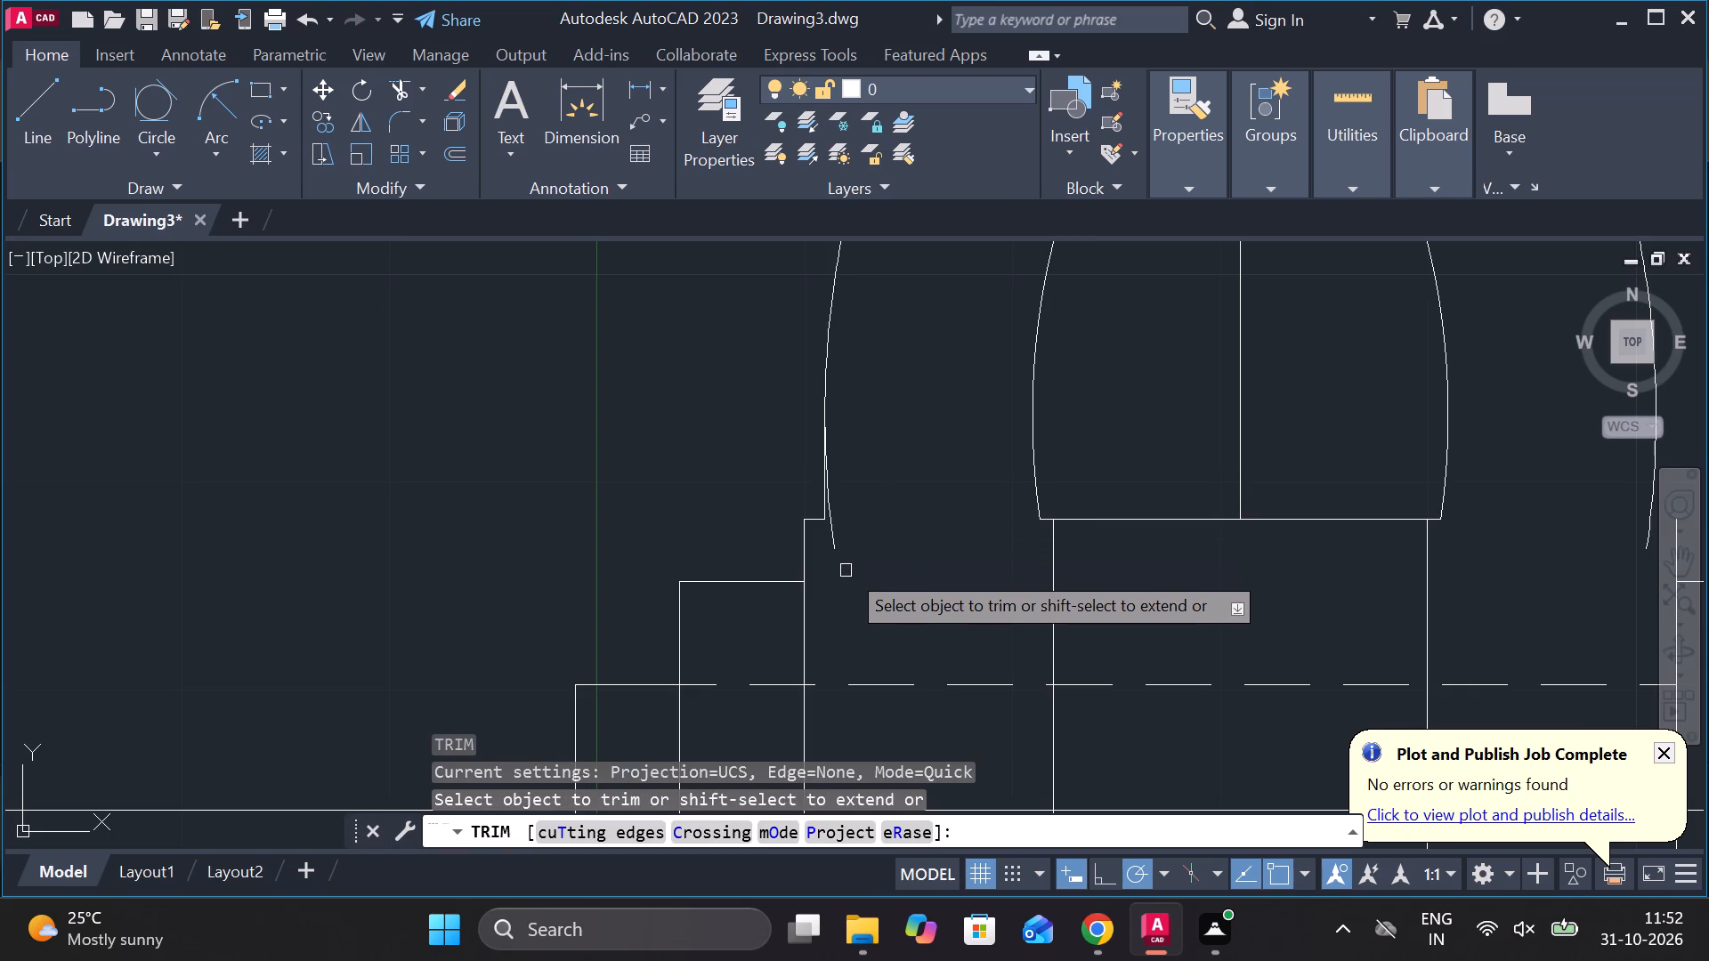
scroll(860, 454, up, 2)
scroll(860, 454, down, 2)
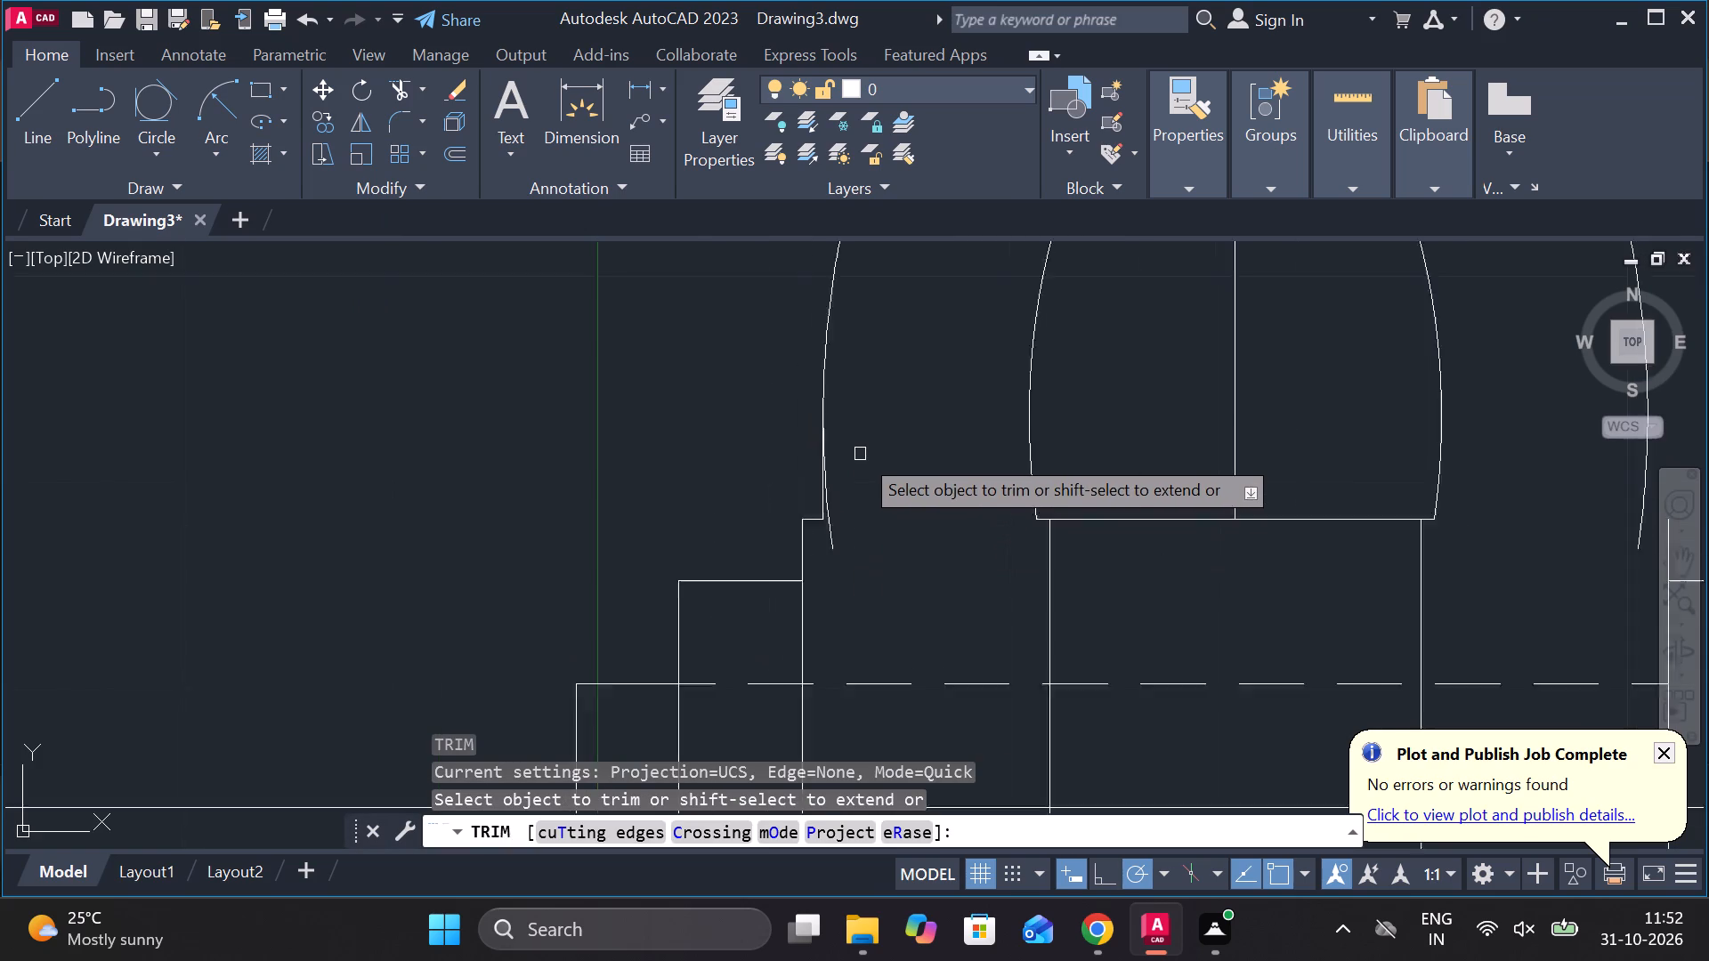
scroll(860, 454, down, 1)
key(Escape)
Draw a short horizontal line inward from the hub's upper right corner in the side view, crossing the outer elliptical arc.
middle_drag(1393, 495, 1302, 495)
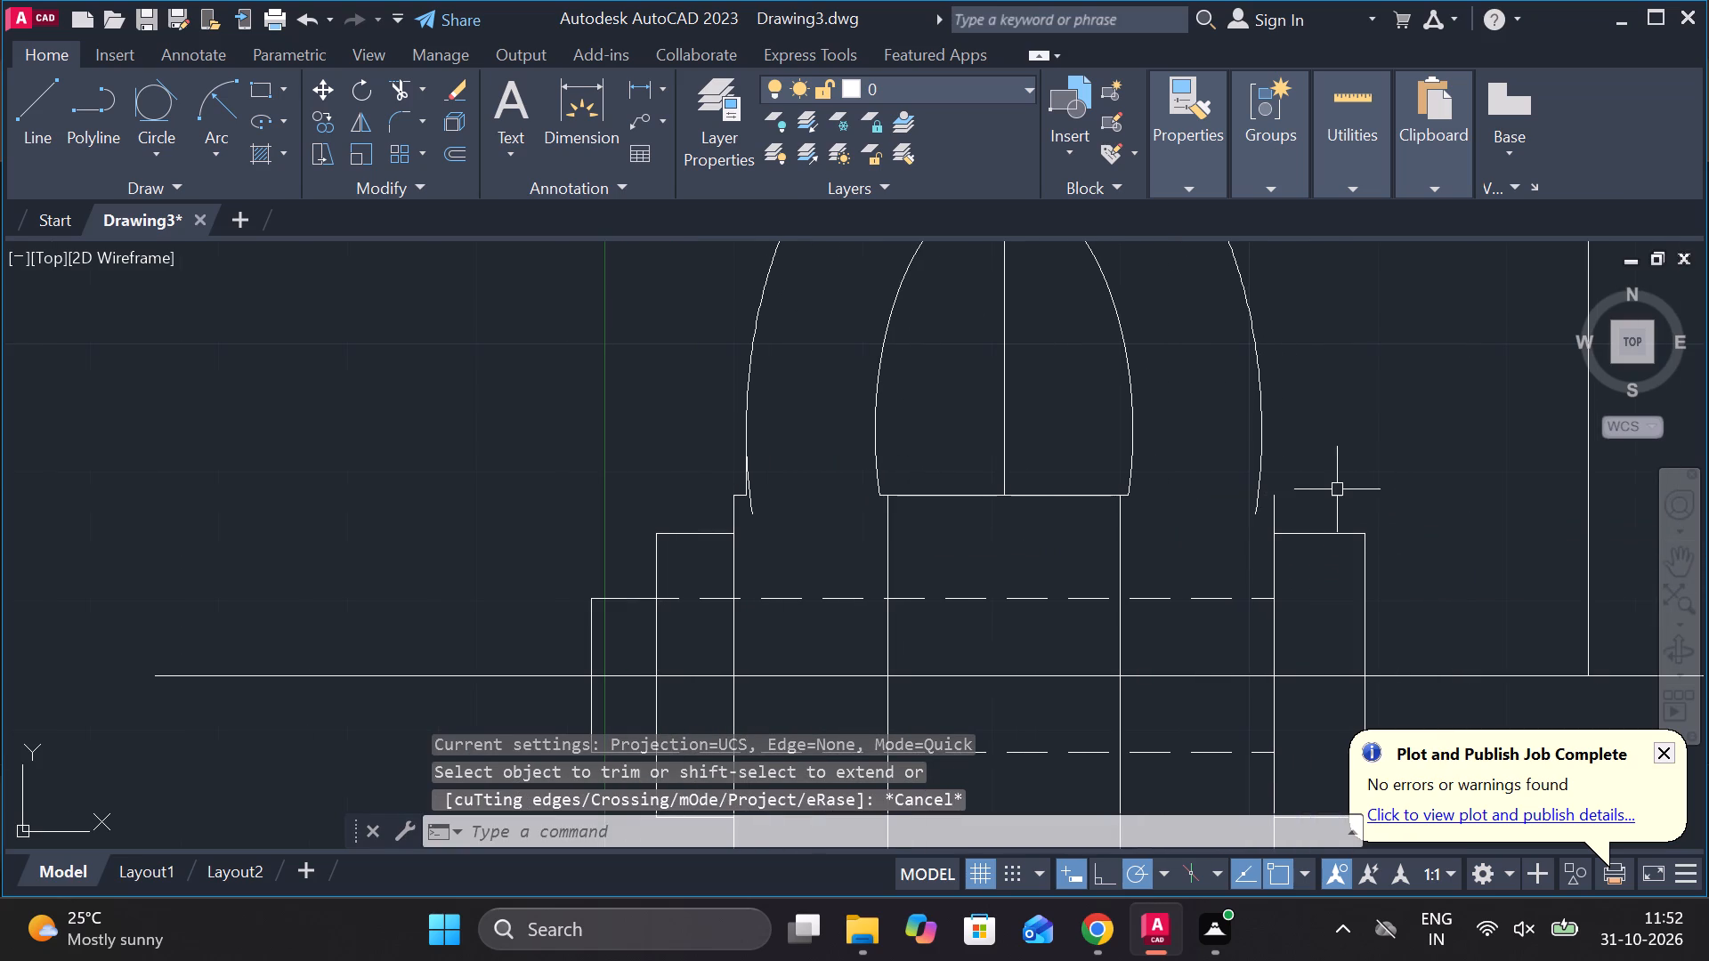
key(l)
key(Return)
scroll(1304, 495, up, 1)
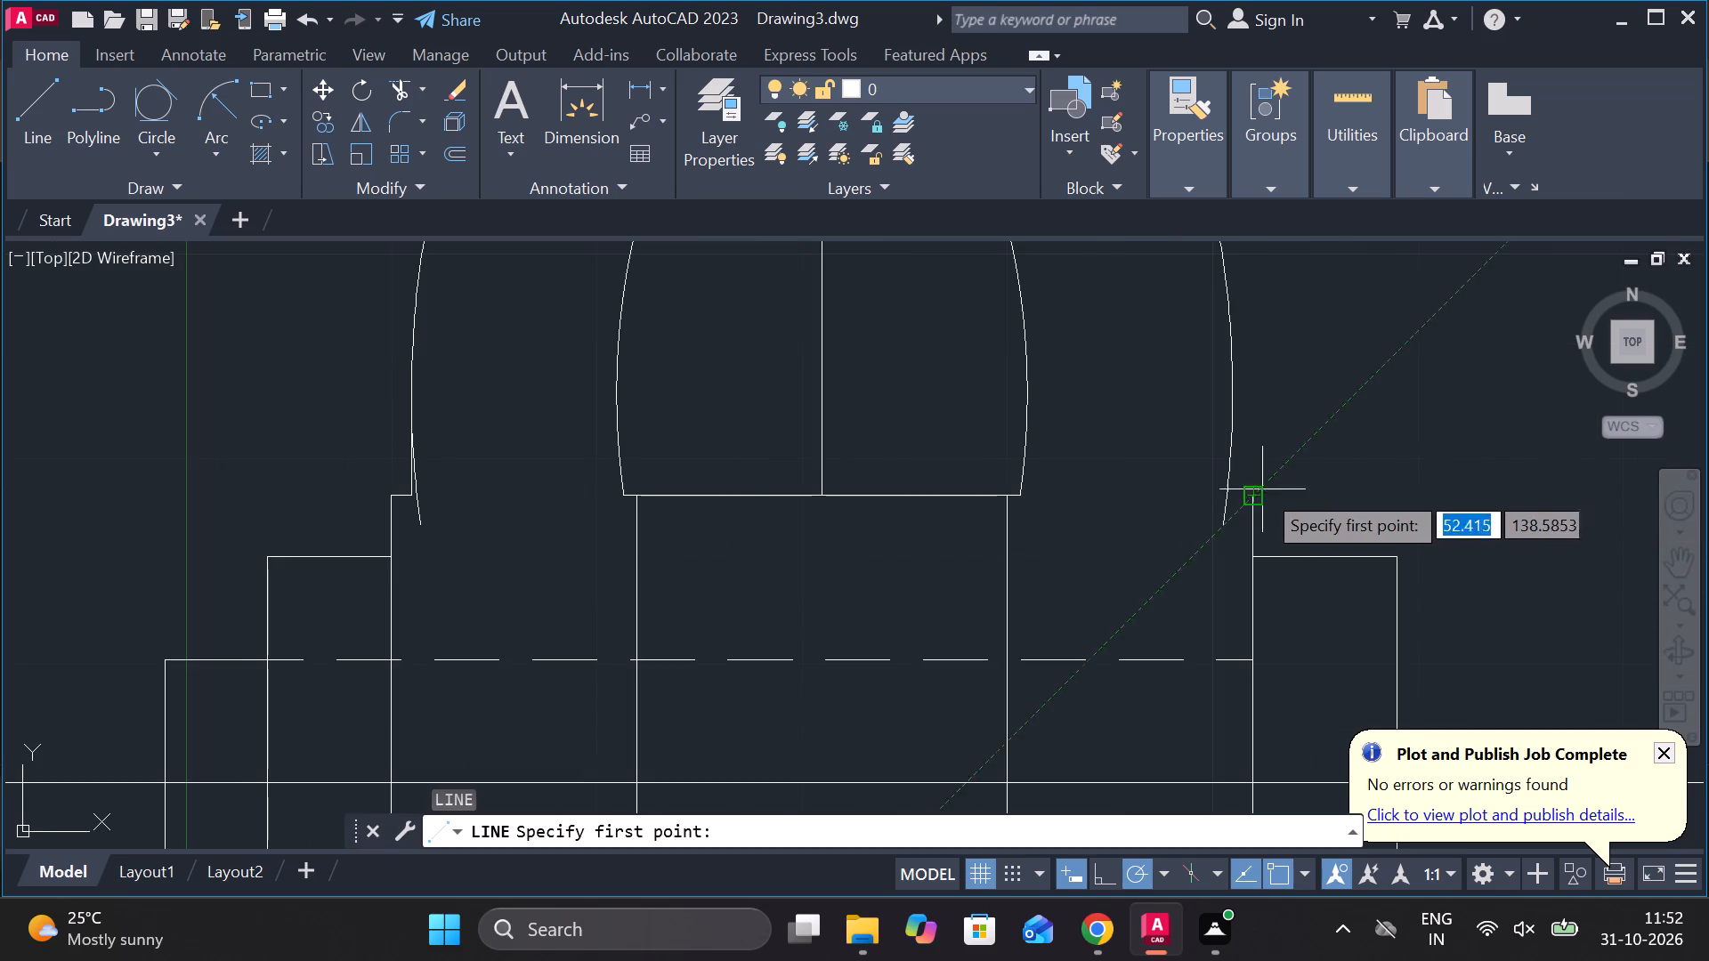
click(1262, 490)
click(1156, 492)
key(Escape)
Trim the right-hand short line inside the outer elliptical arc, and trim the arc's tail below that line.
text(tr)
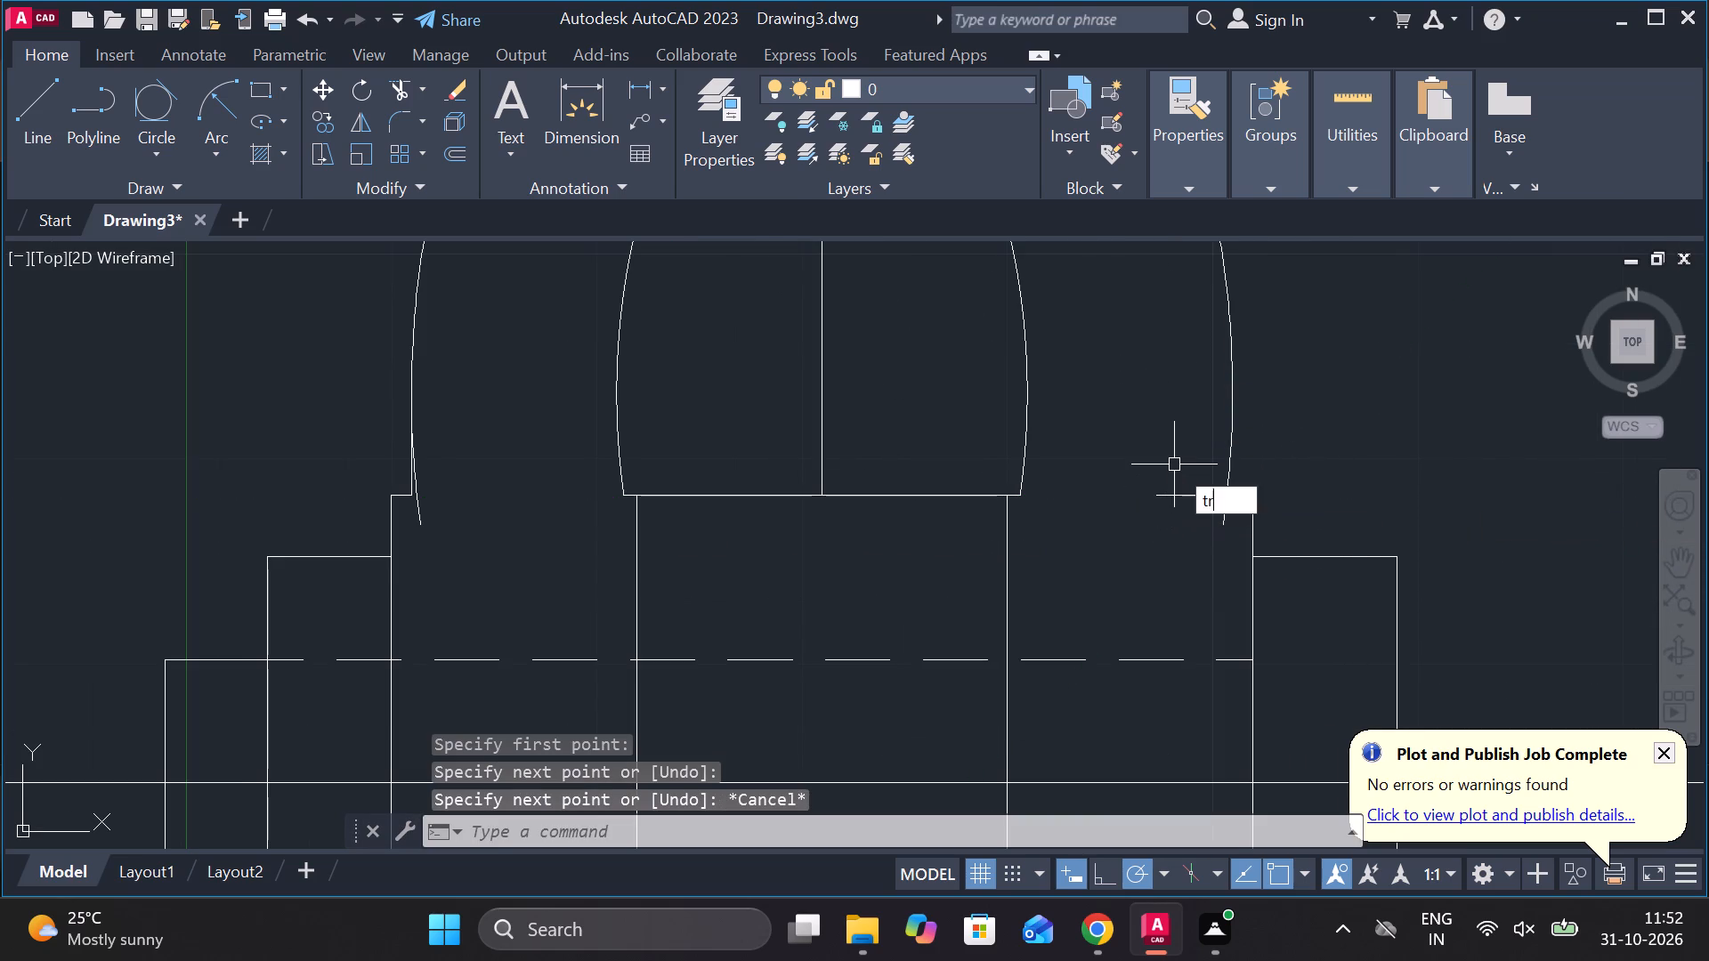
key(space)
drag(1175, 462, 1175, 489)
click(1172, 493)
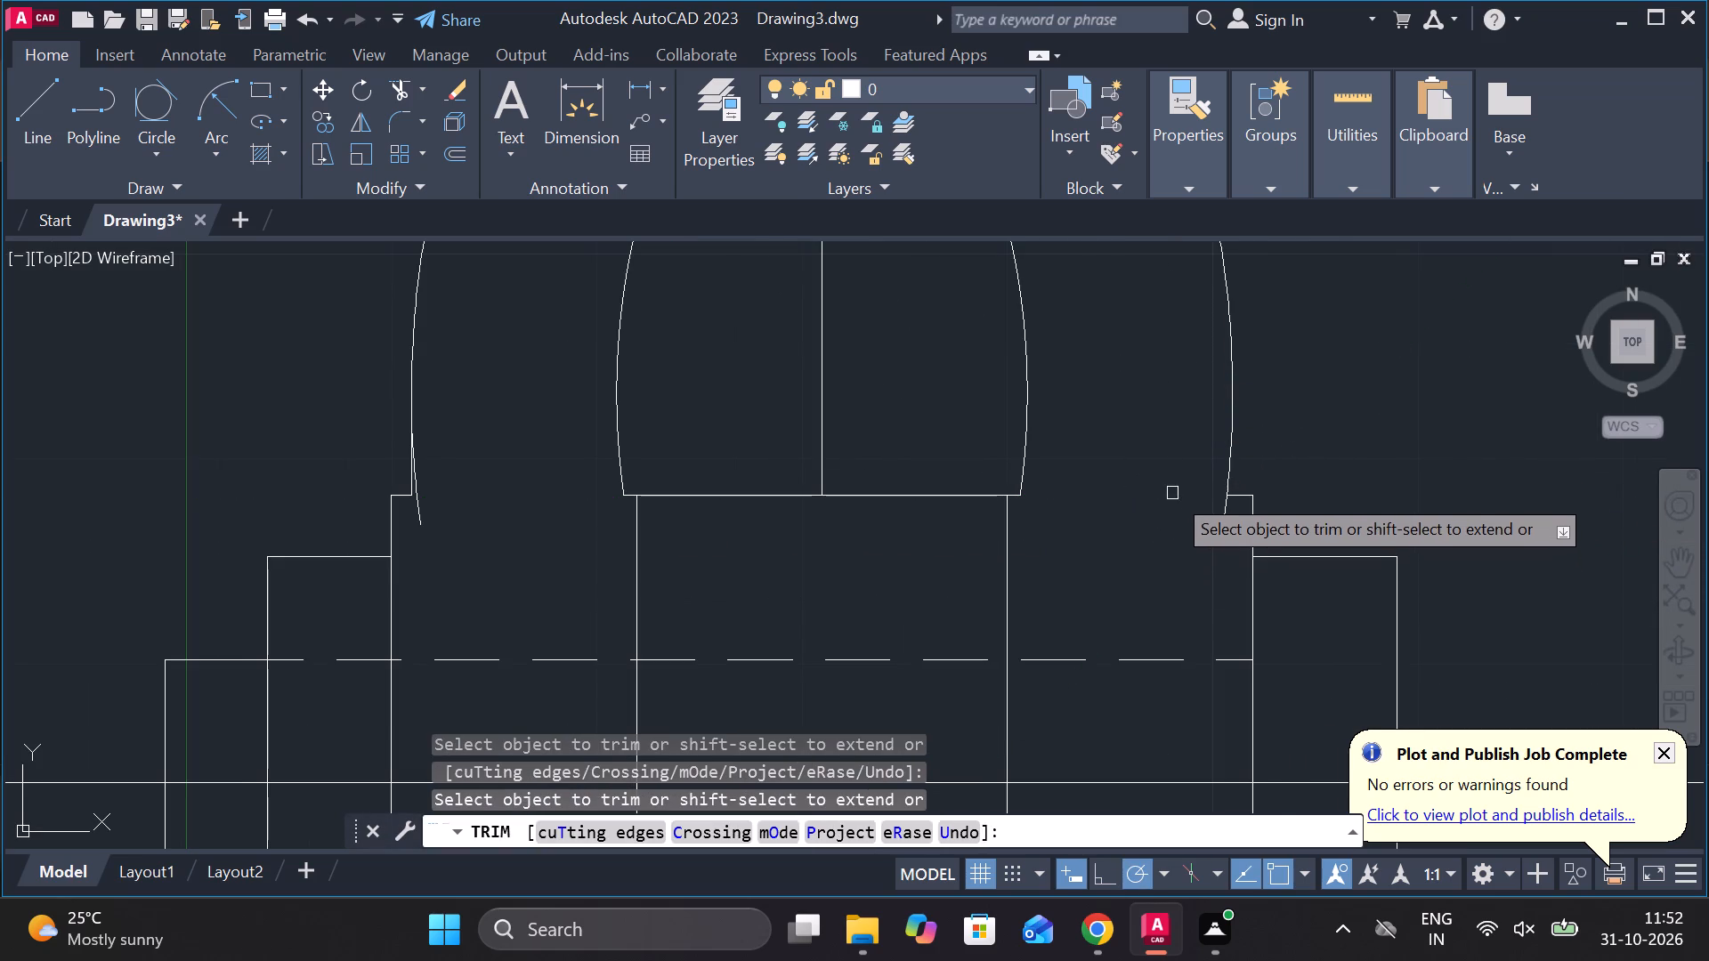
click(1220, 520)
scroll(1220, 520, down, 1)
scroll(774, 523, up, 2)
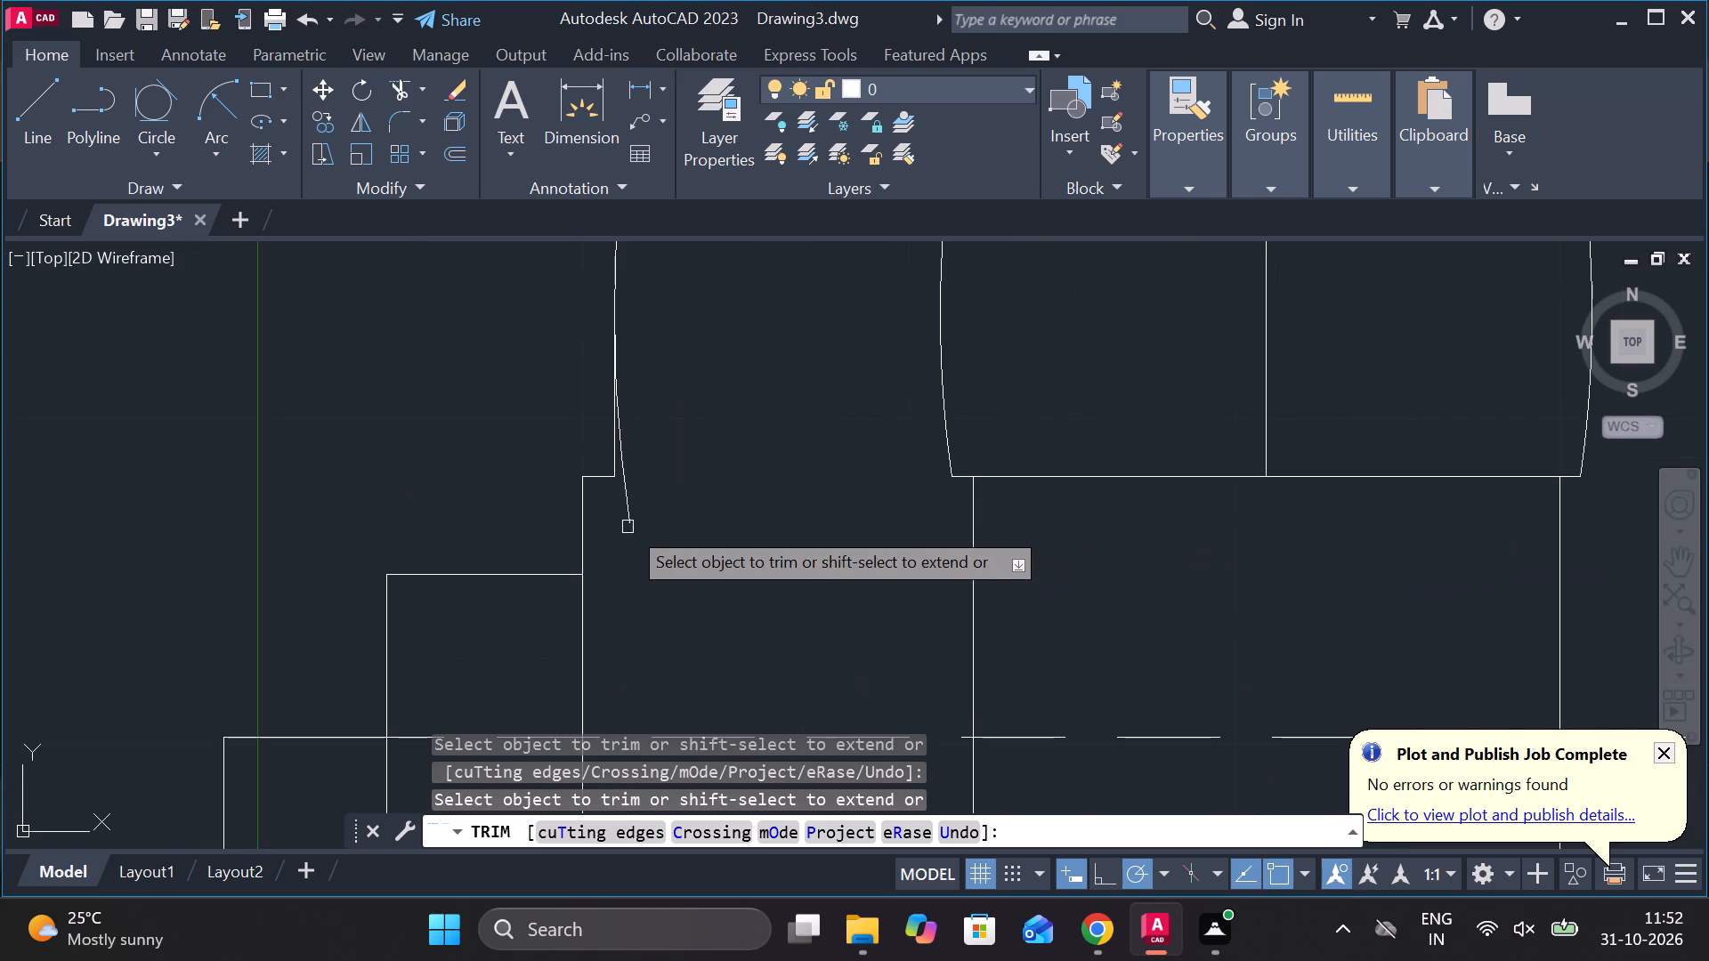
middle_drag(677, 503, 774, 629)
key(Escape)
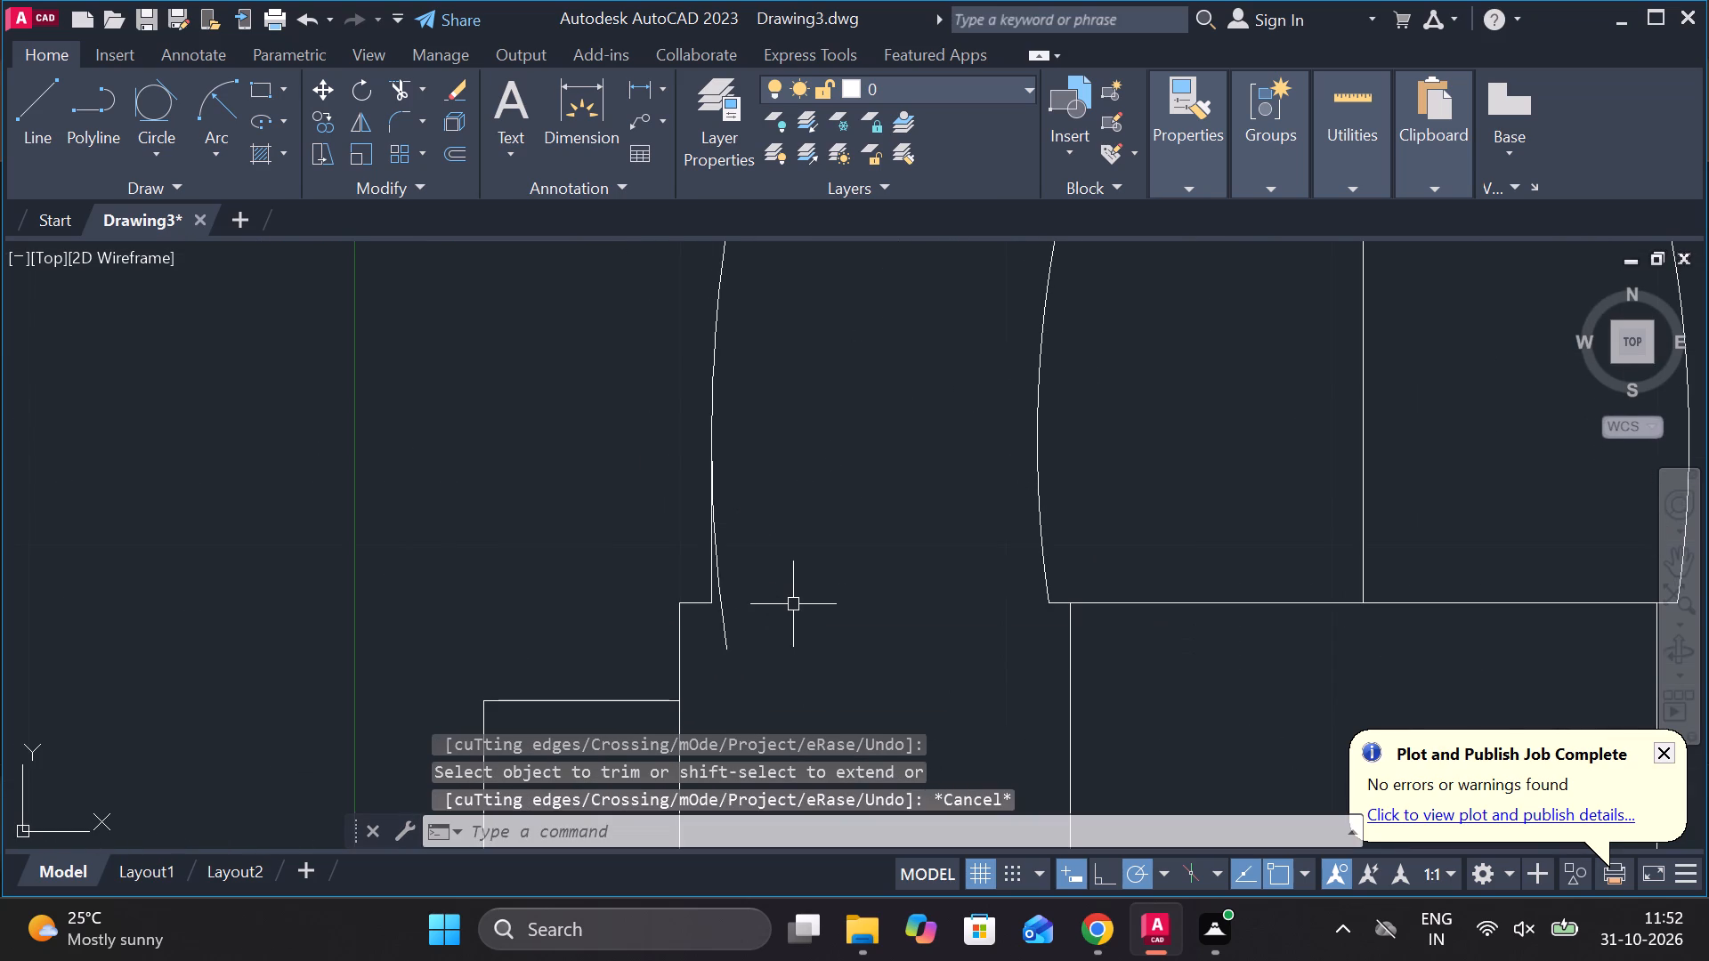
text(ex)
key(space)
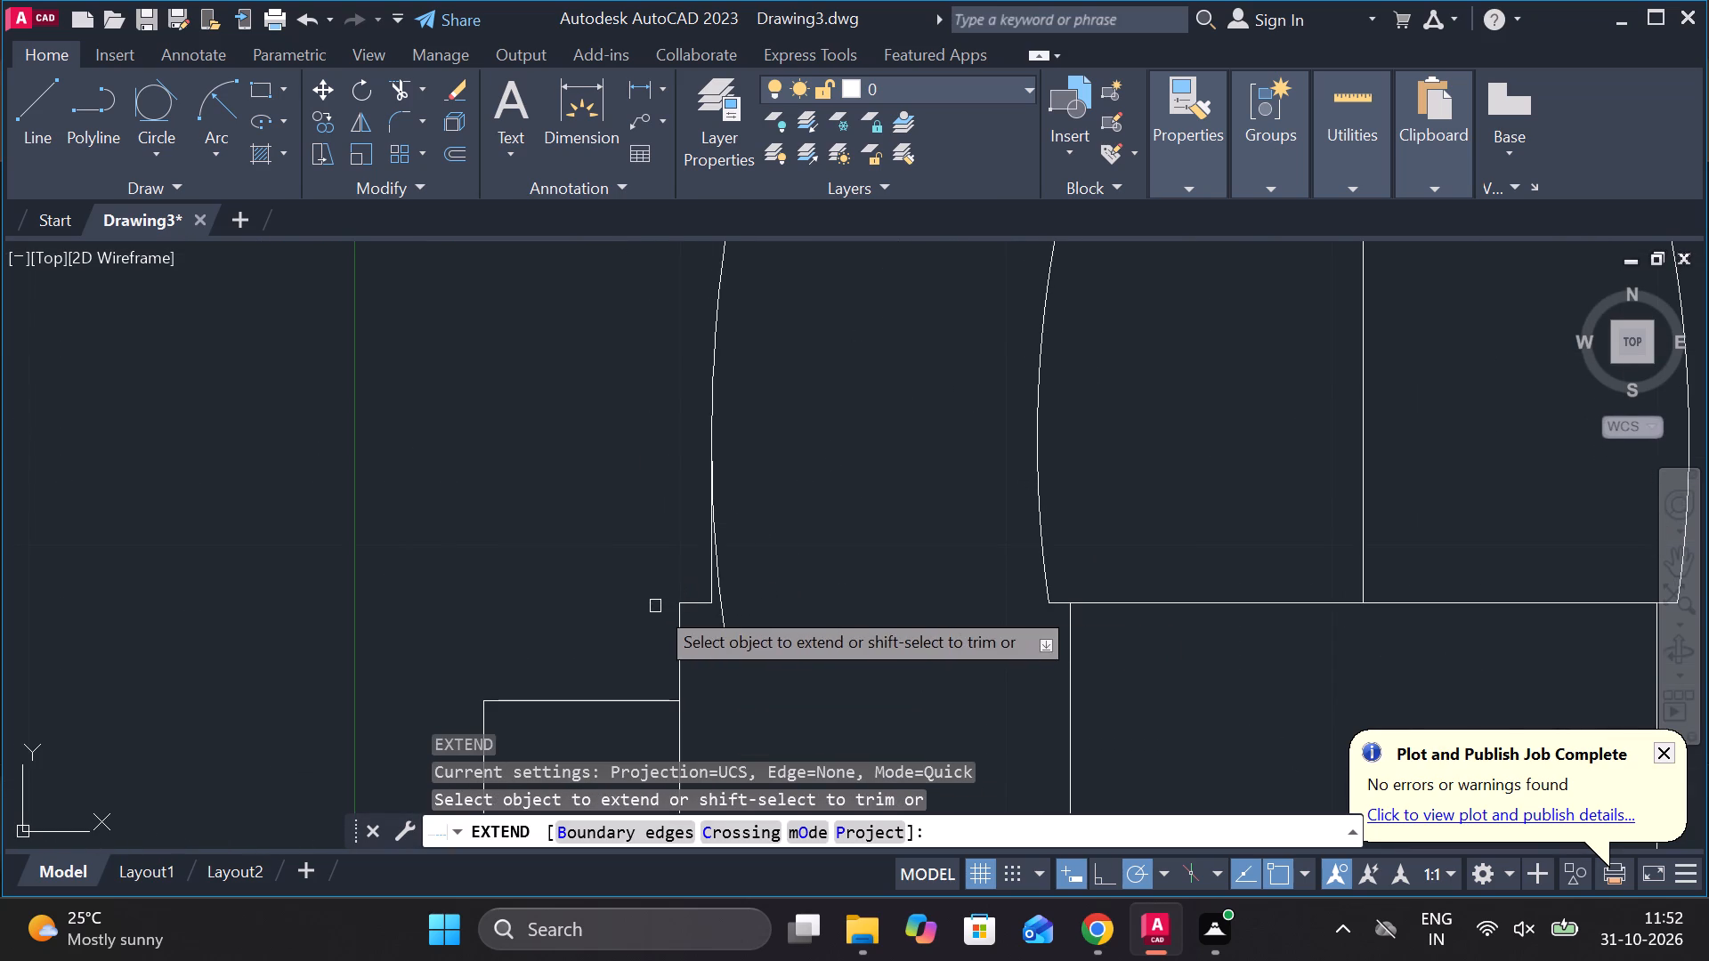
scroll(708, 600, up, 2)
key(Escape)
Draw a horizontal line about 1.23 long inward from the hub's upper left step corner, crossing the outer elliptical arc.
key(l)
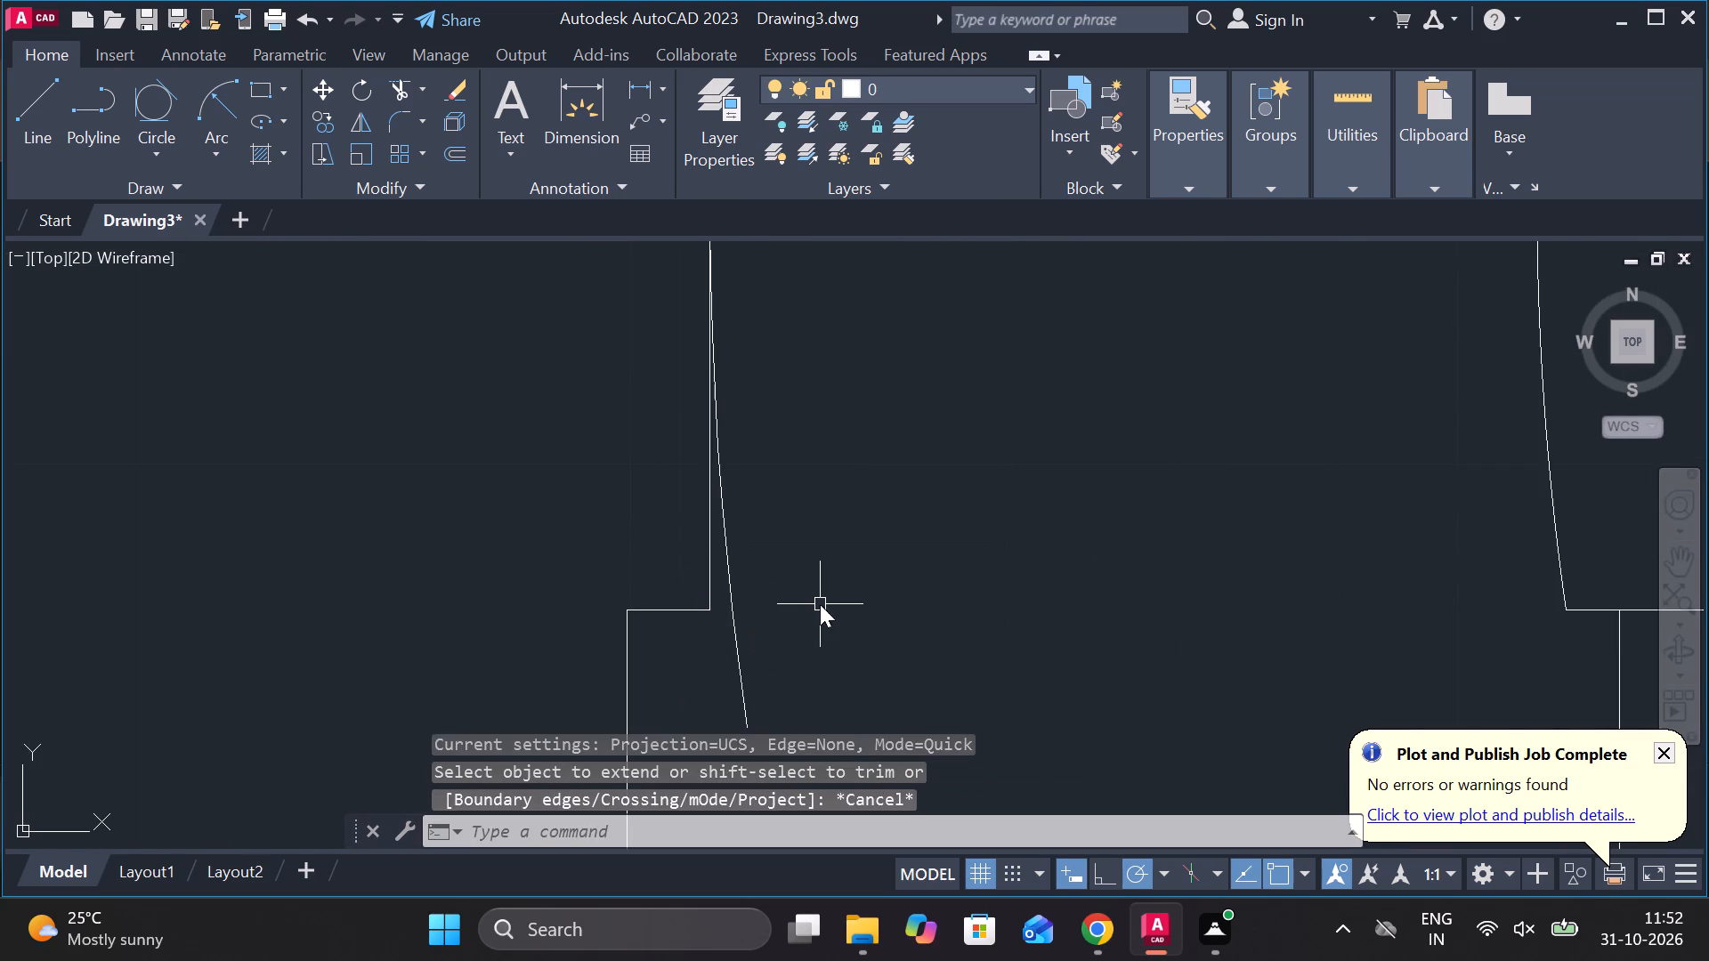
key(Return)
click(707, 608)
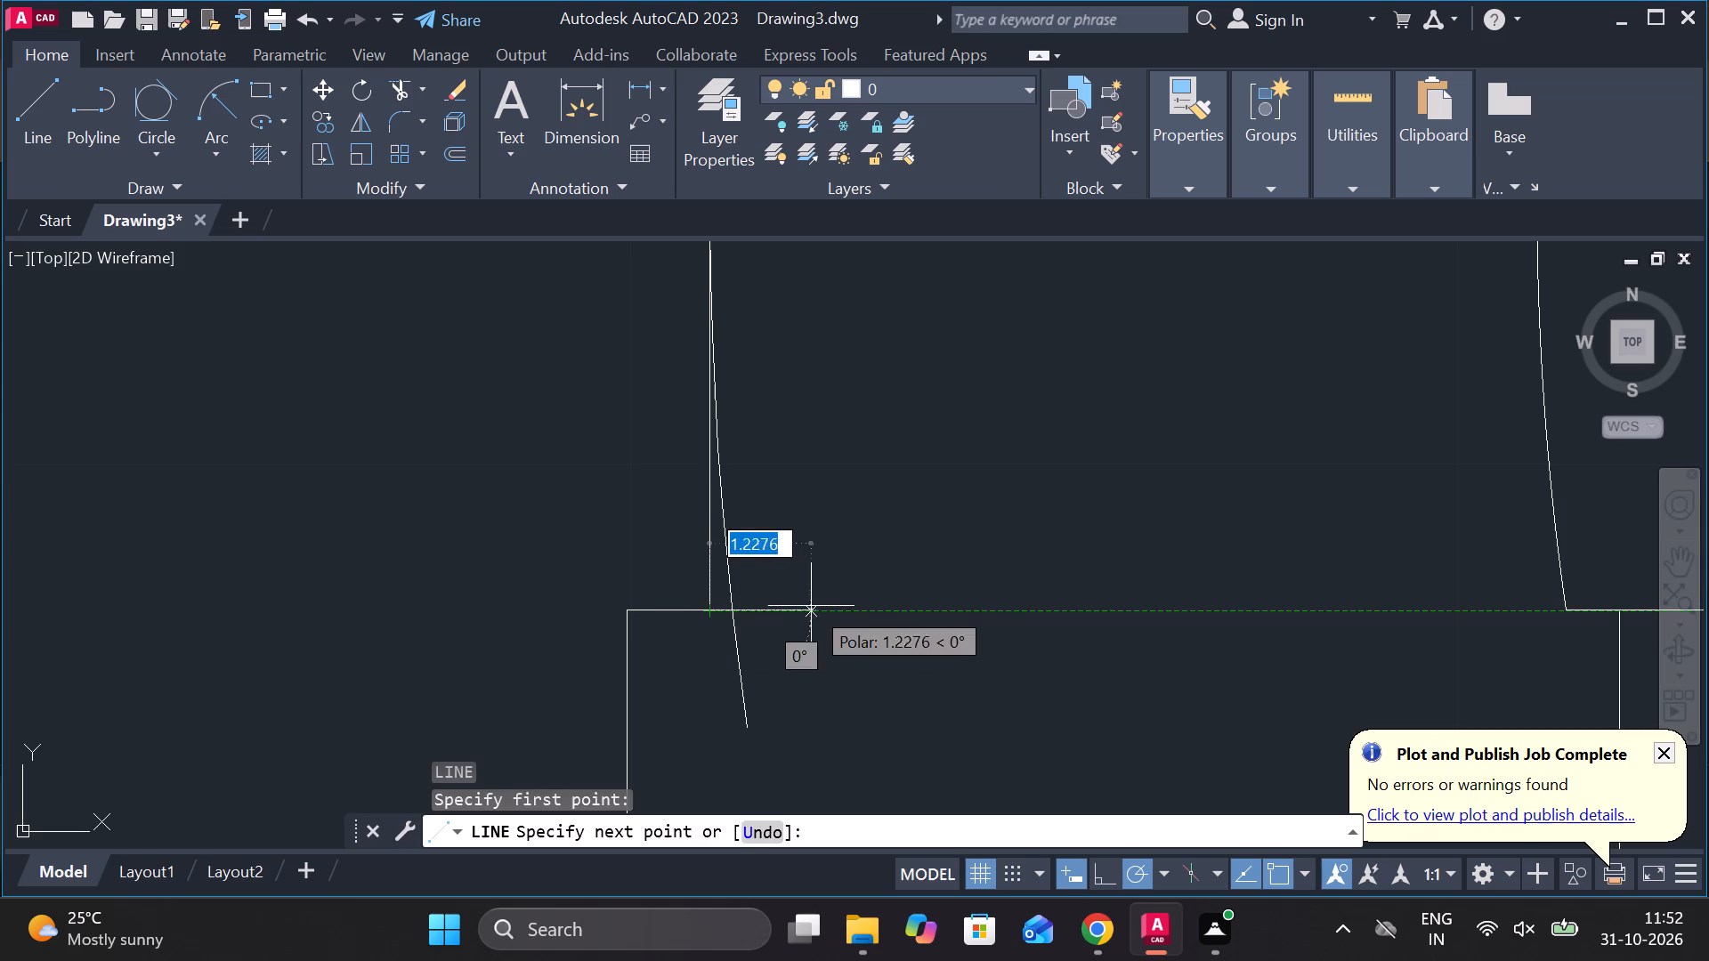
click(811, 606)
key(Escape)
Trim the outer arc's left tail below the short line, the line's excess inside the arc, and the leftover vertical segment beside it.
text(tr)
key(space)
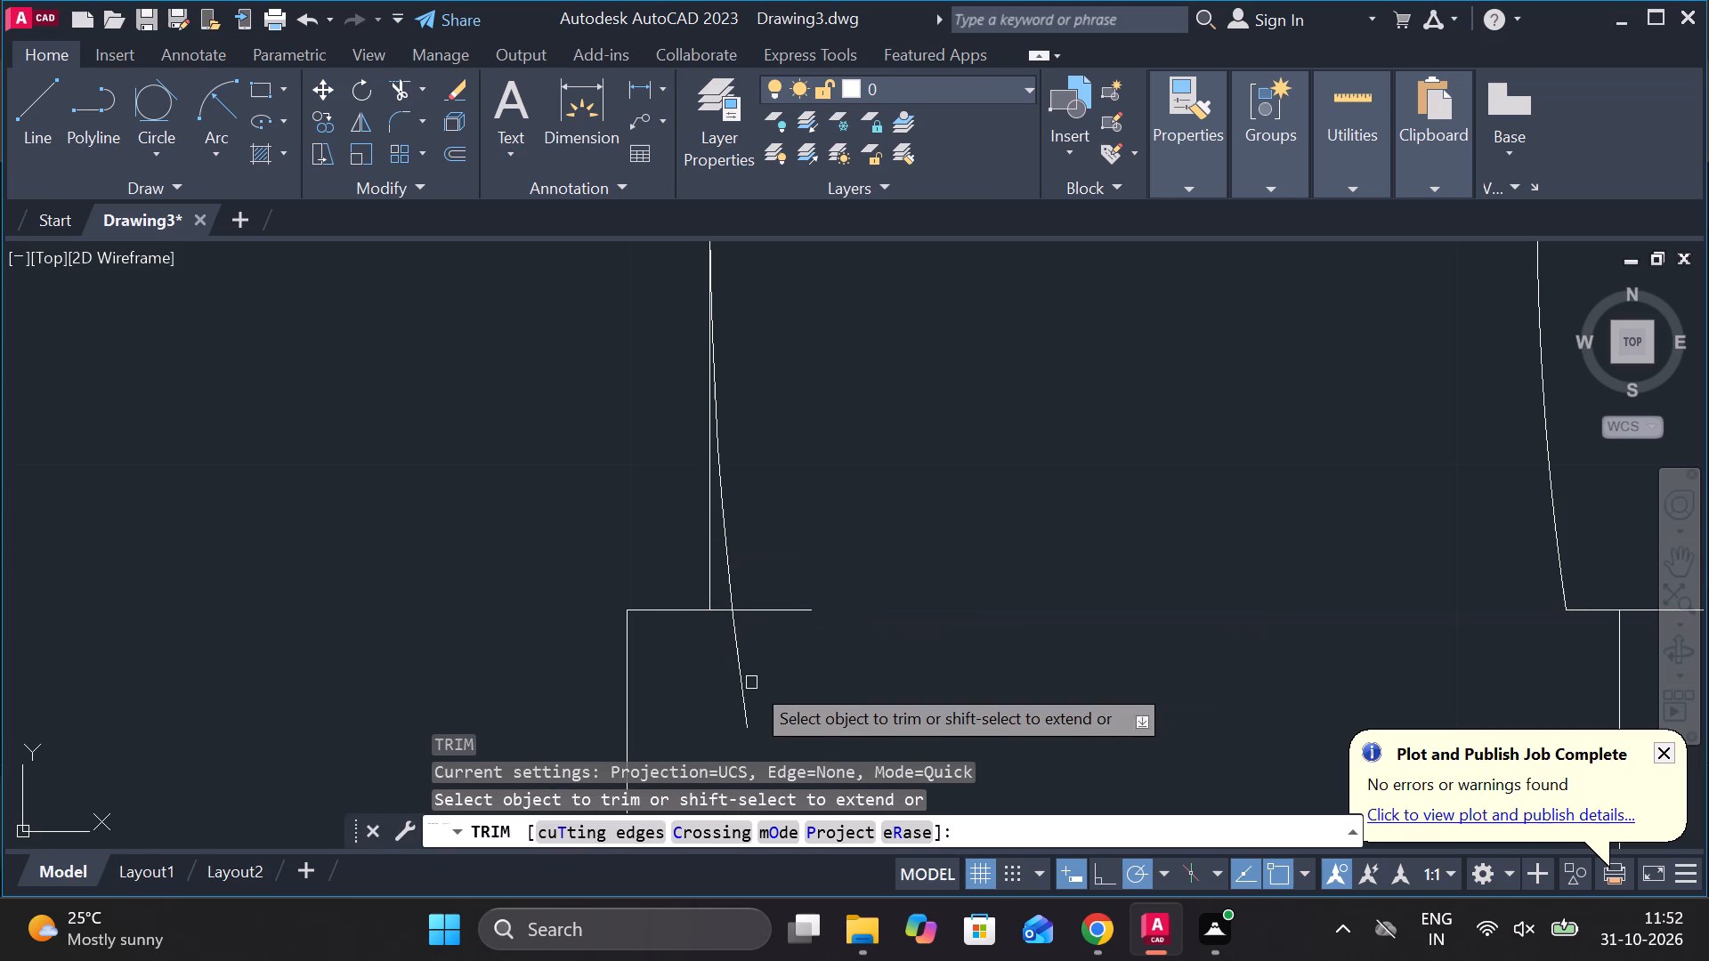
click(741, 668)
click(776, 610)
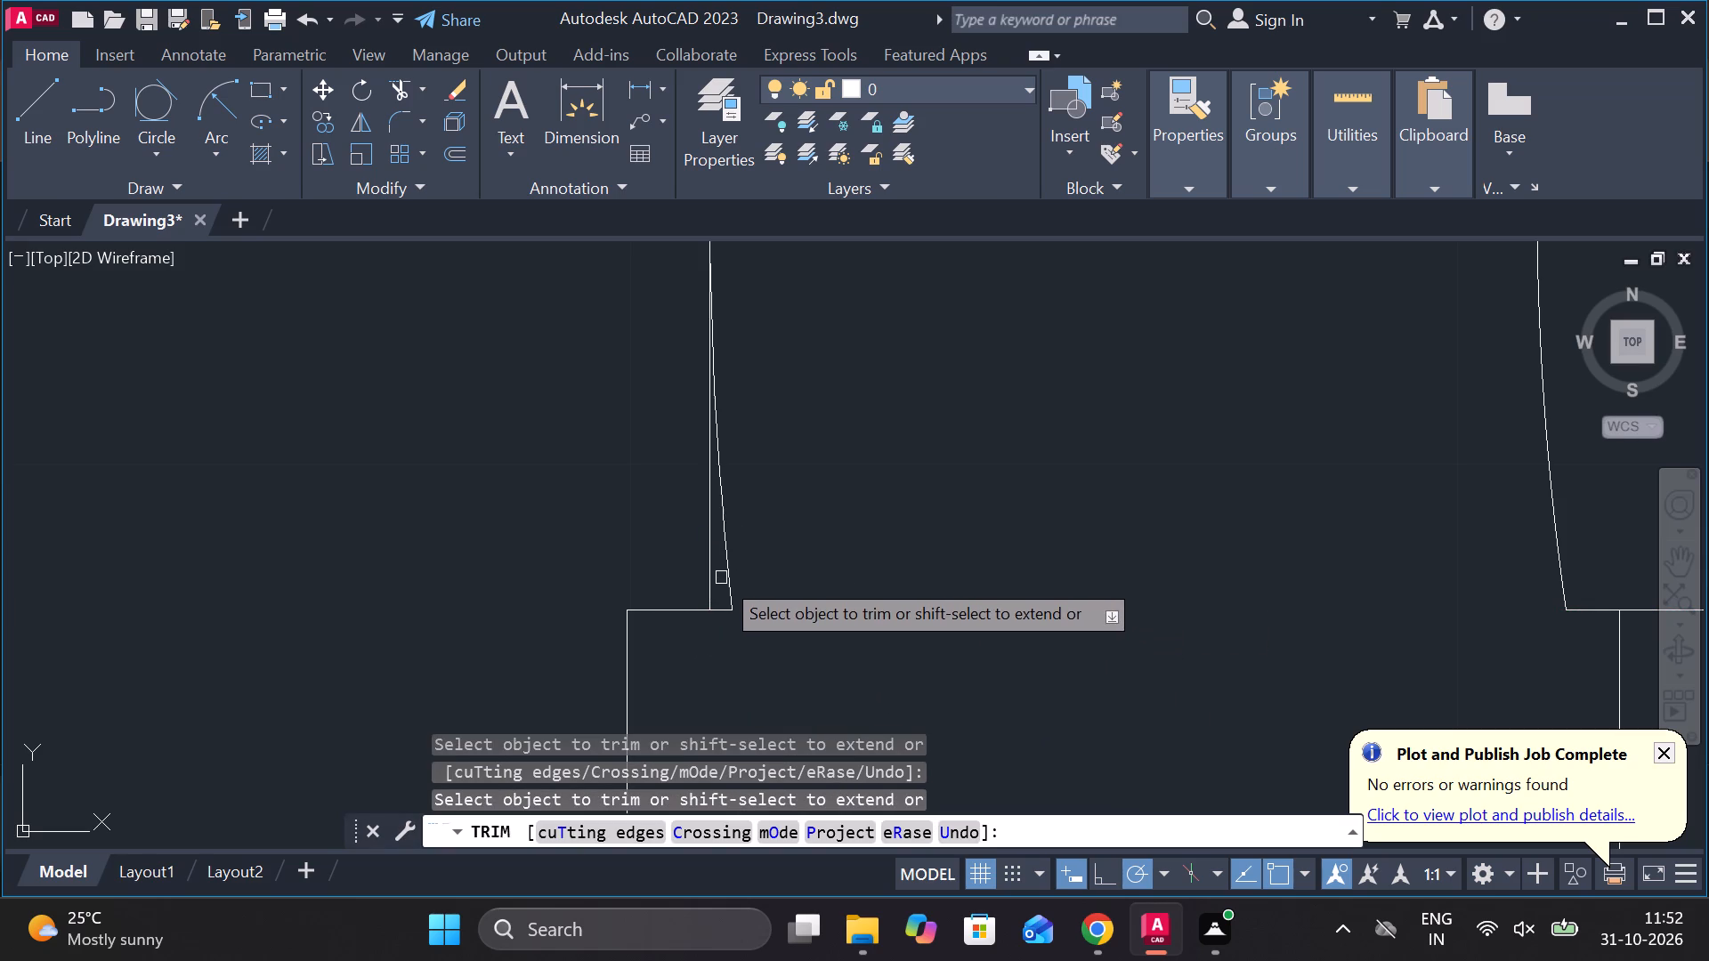
click(714, 568)
scroll(782, 573, down, 5)
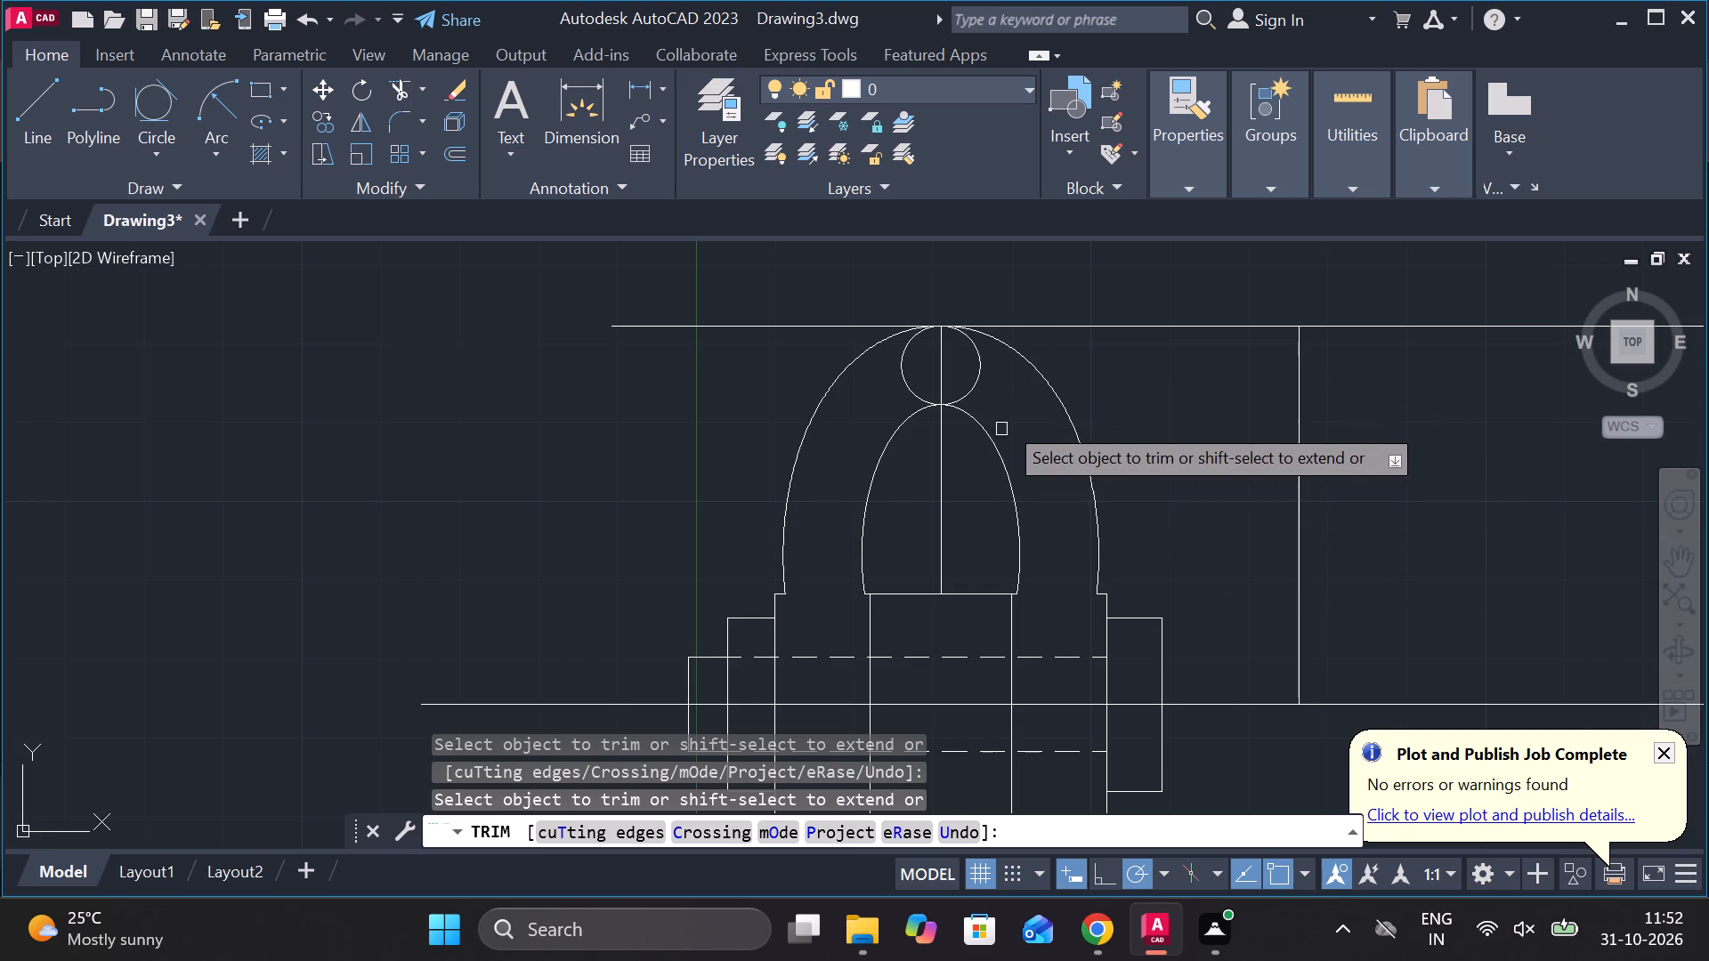
scroll(1085, 373, down, 2)
middle_drag(1176, 440, 1141, 437)
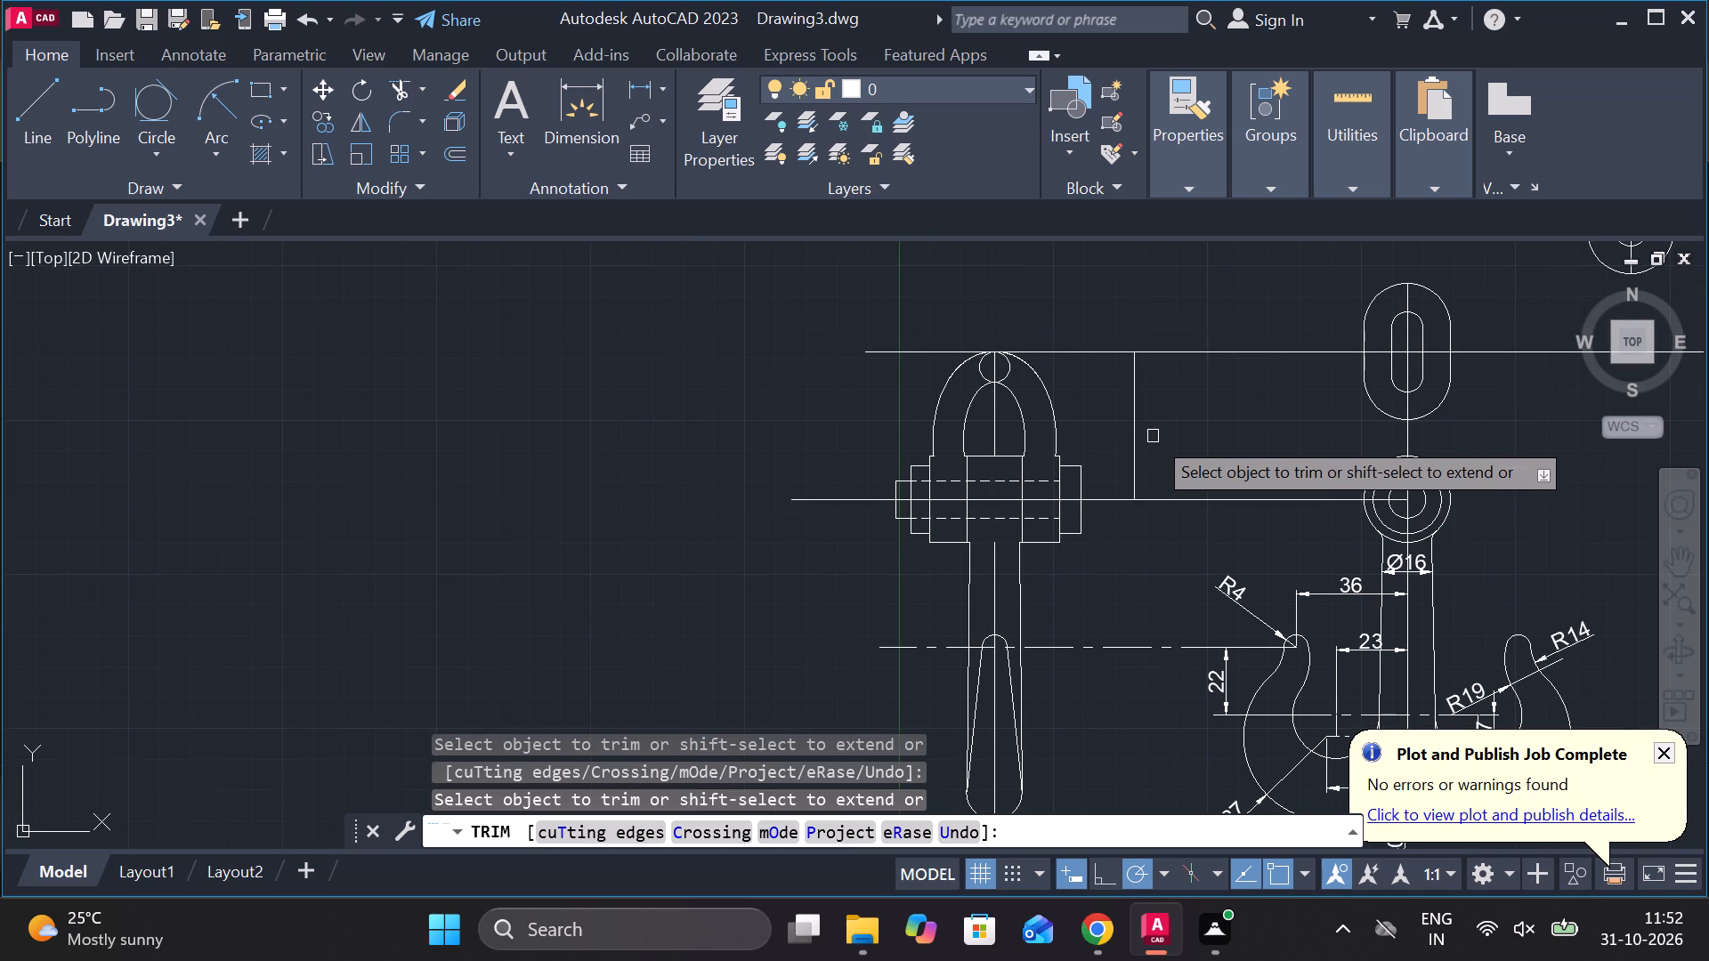
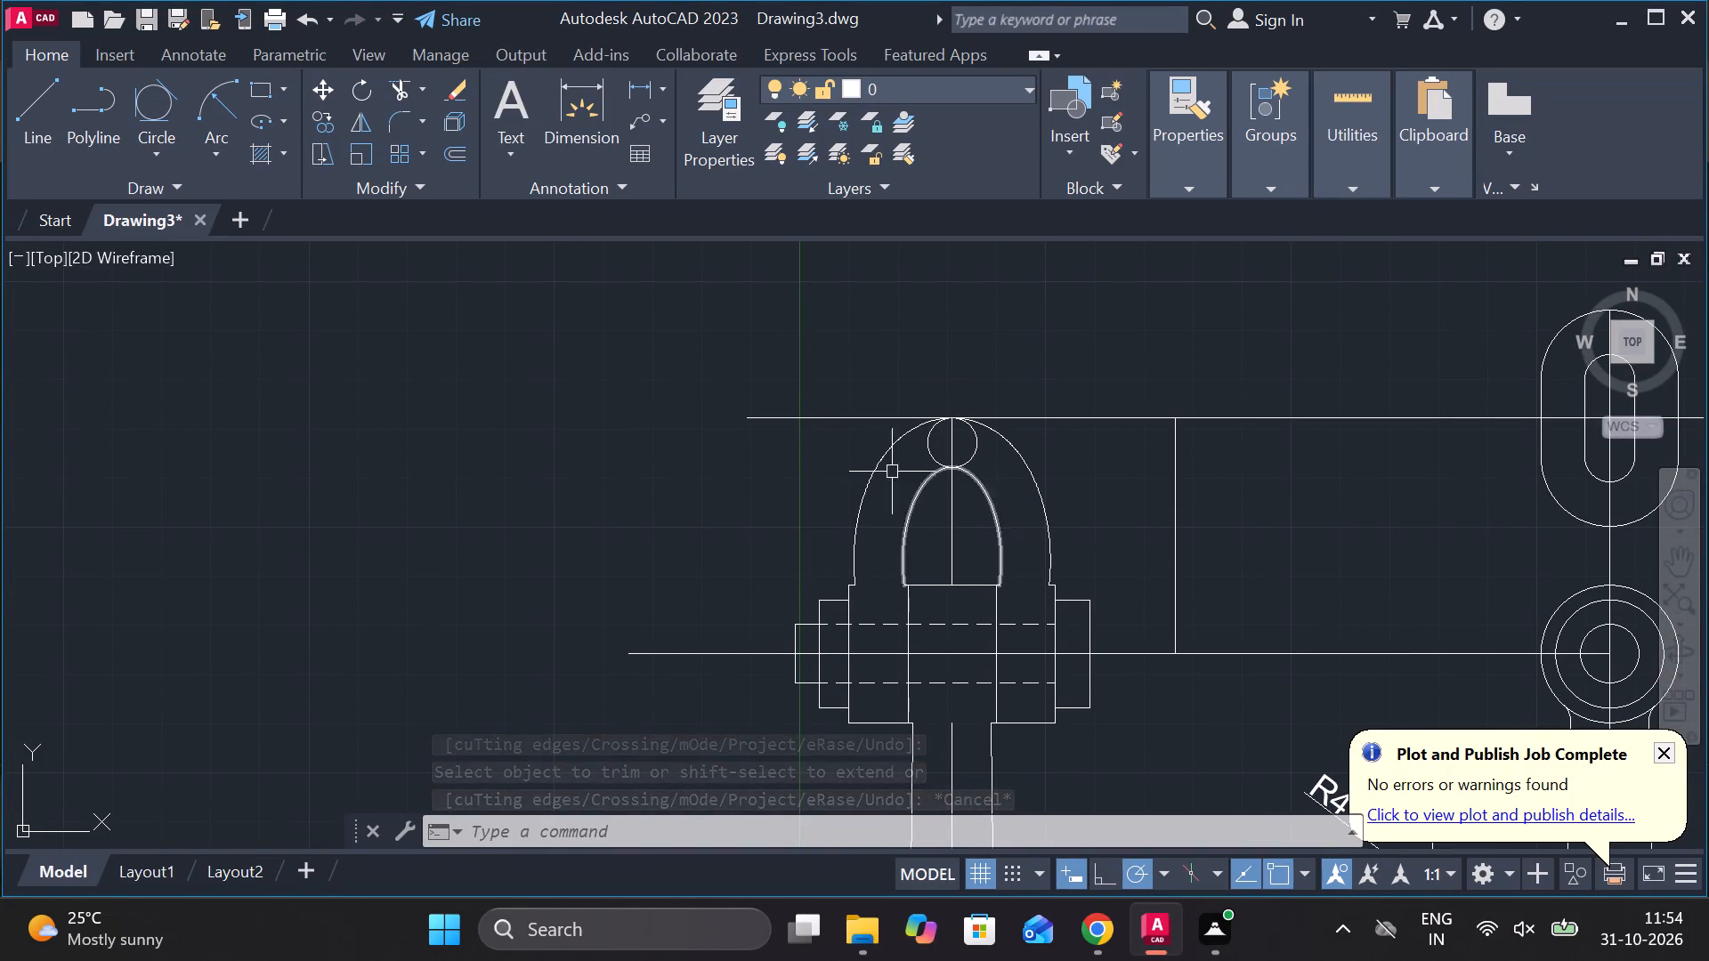
Trim away both halves of the small circle between the tops of the inner and outer arches.
scroll(939, 509, up, 2)
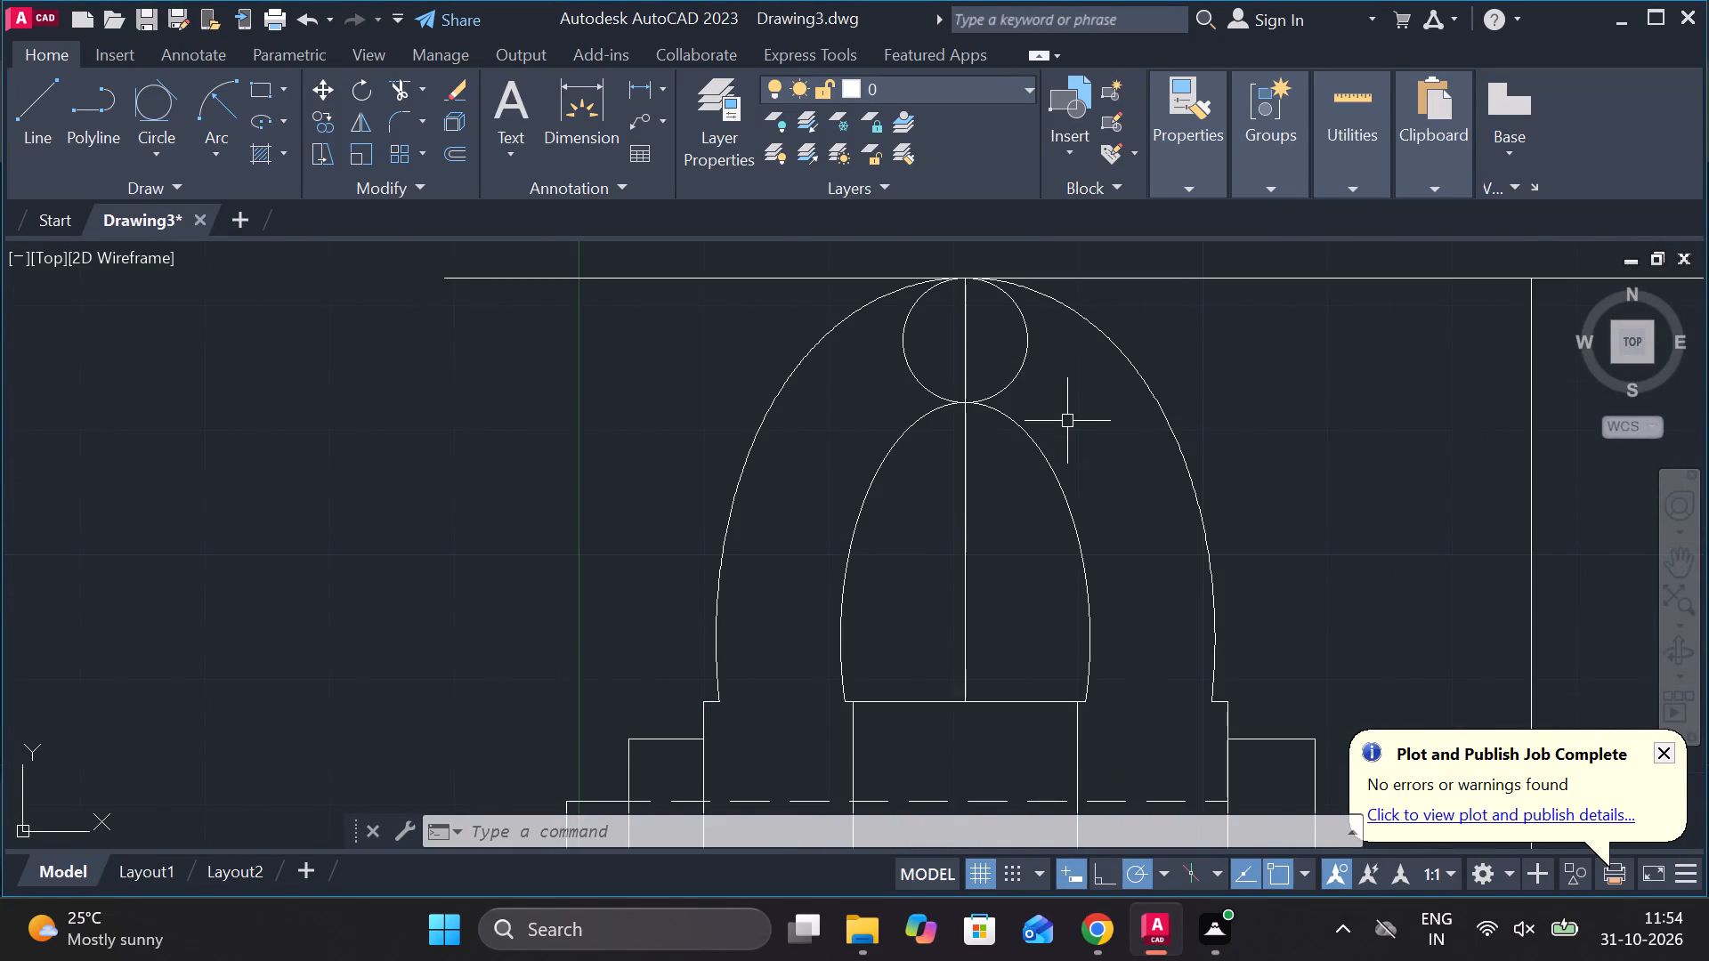
text(tr)
key(space)
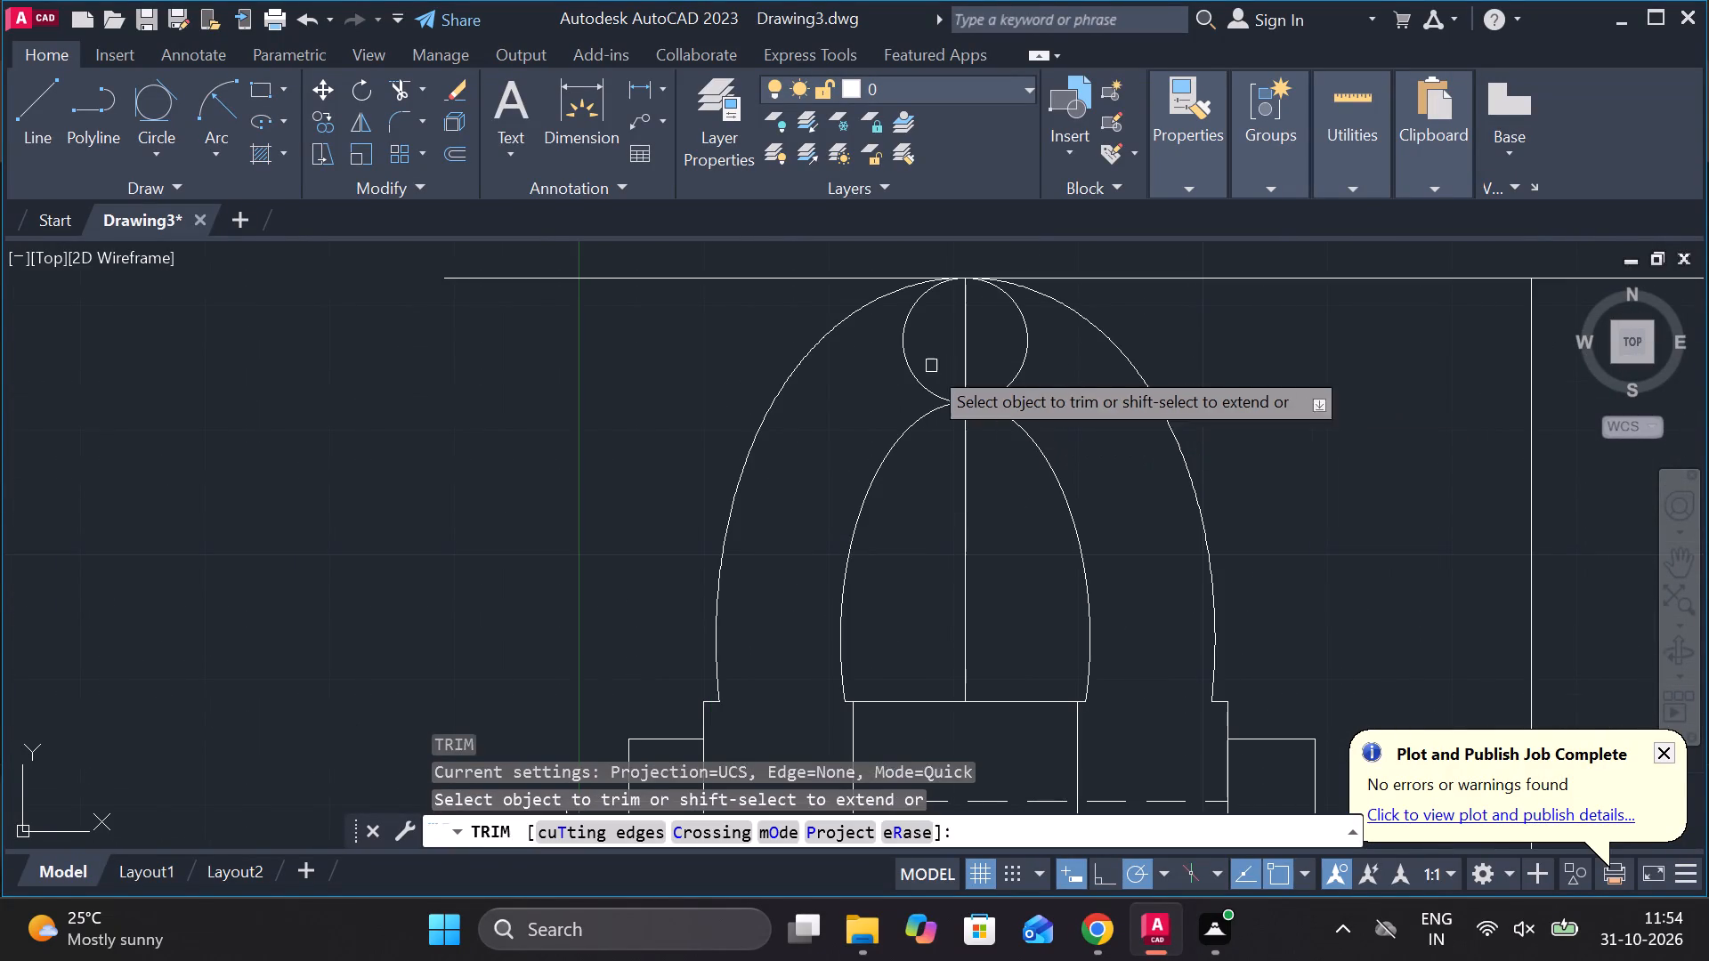
click(915, 366)
click(1023, 352)
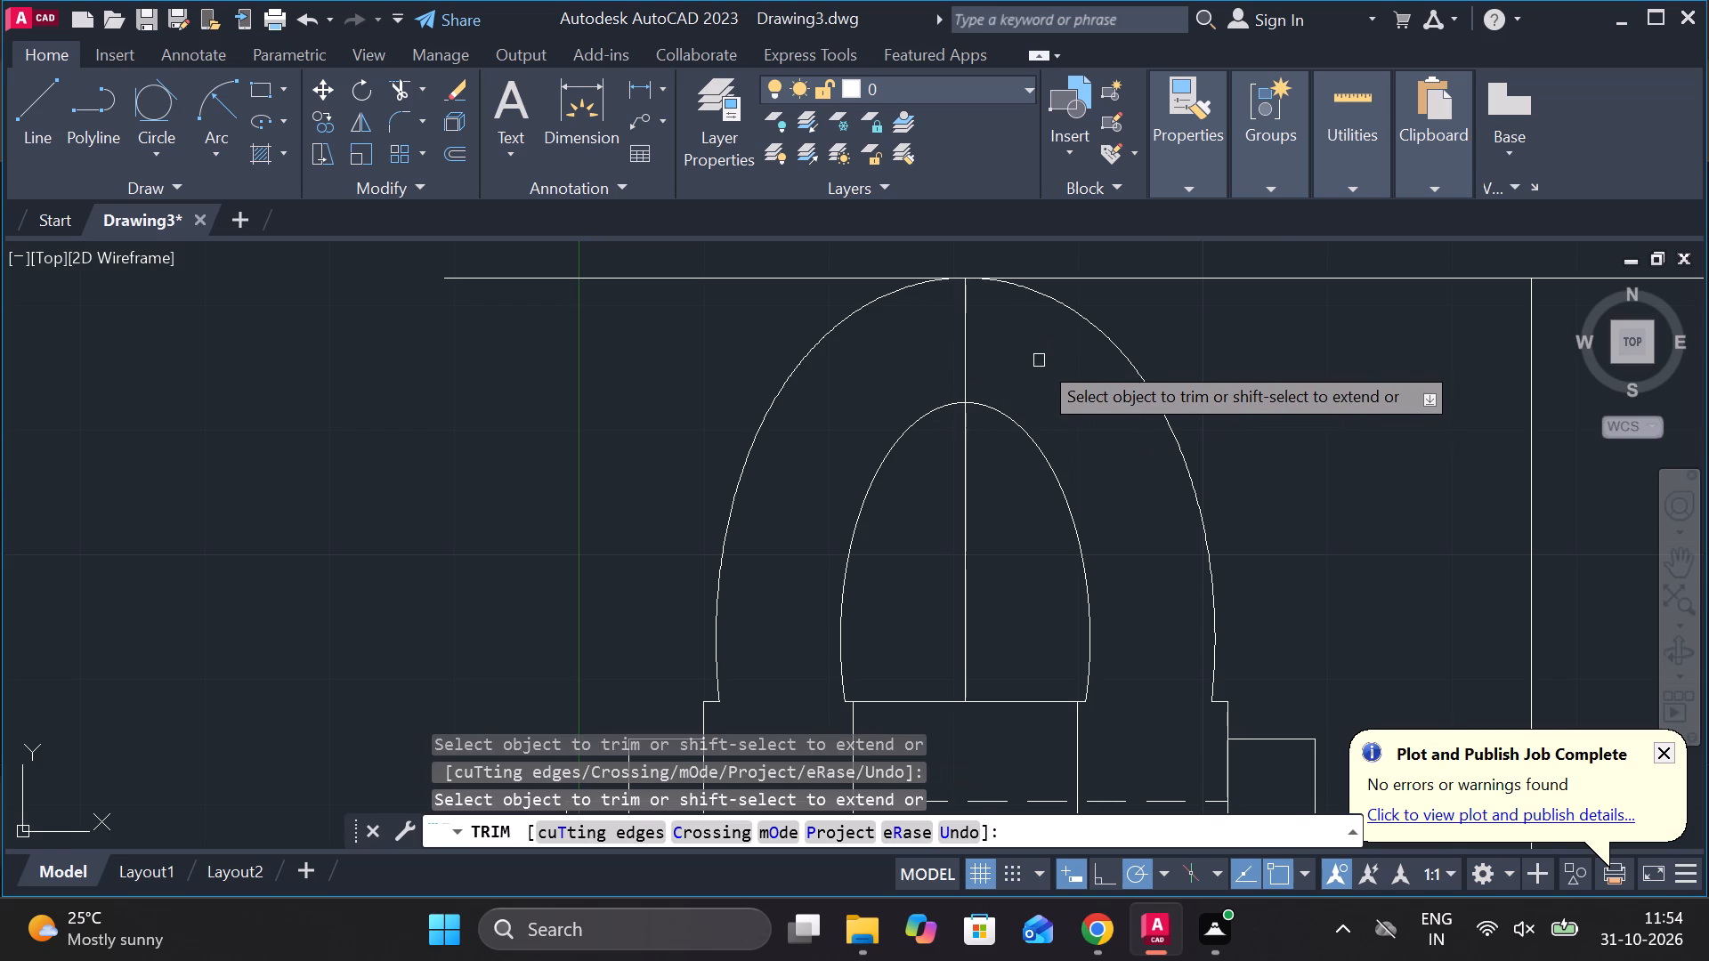
middle_drag(1050, 364, 1072, 402)
key(Escape)
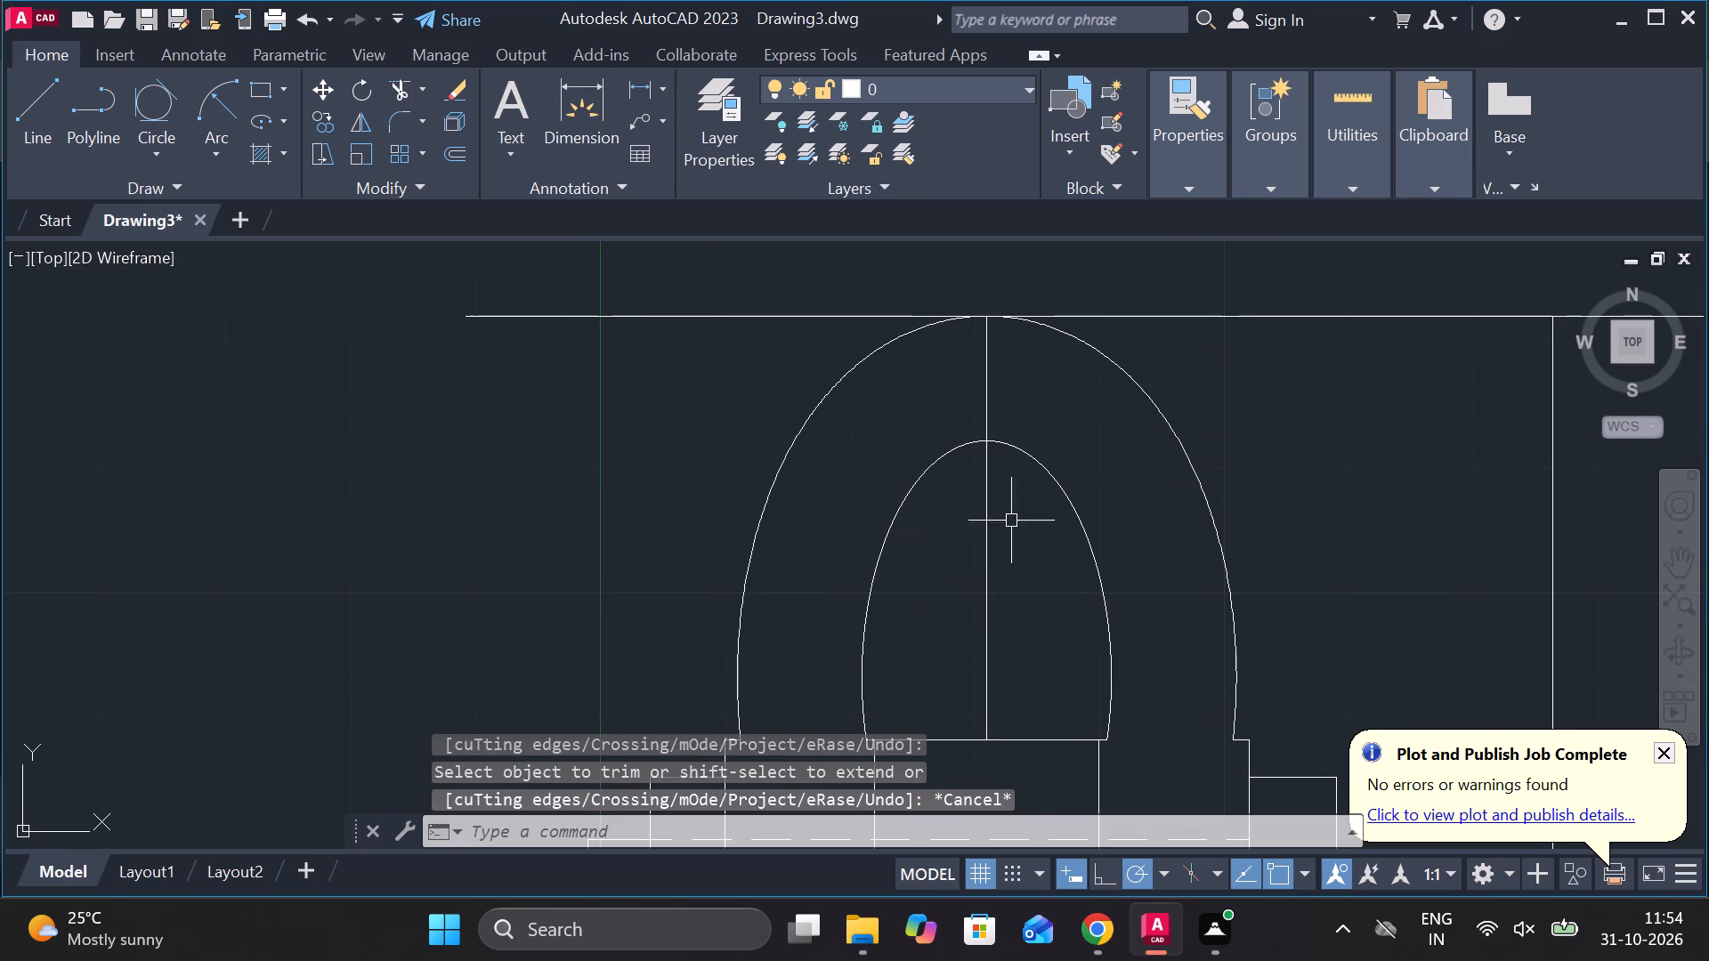
Draw a two-point circle of diameter 10 running down from the top of the inner arch along its centre line.
text(c)
key(space)
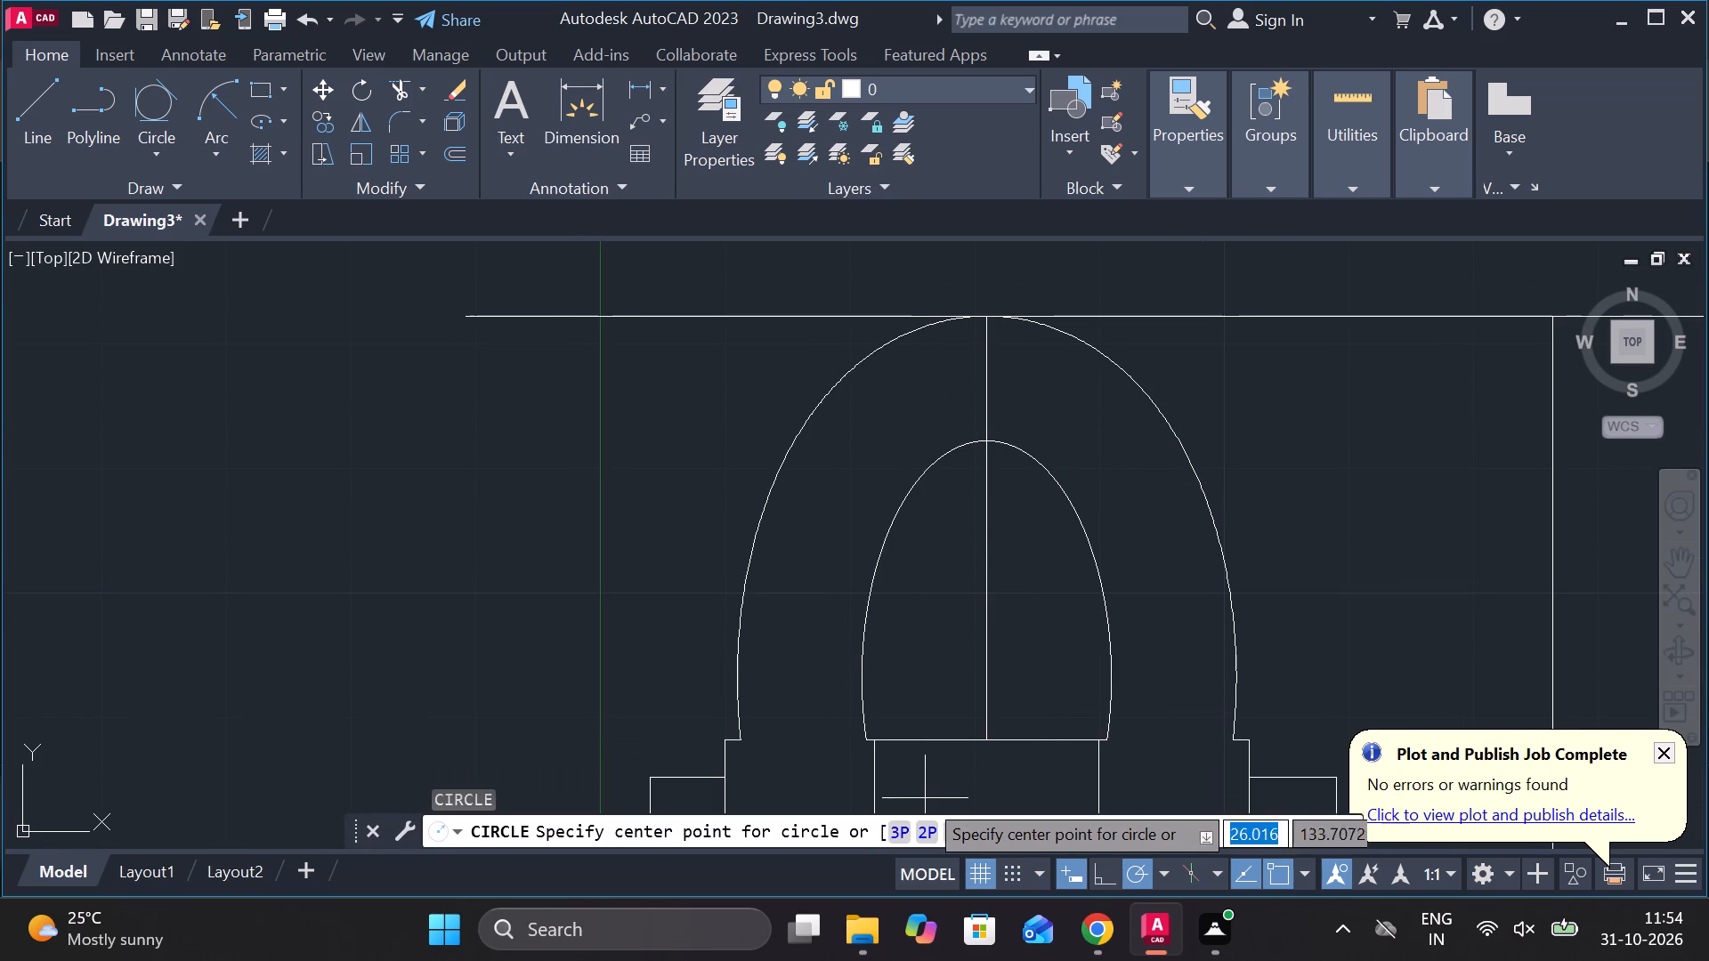
click(920, 824)
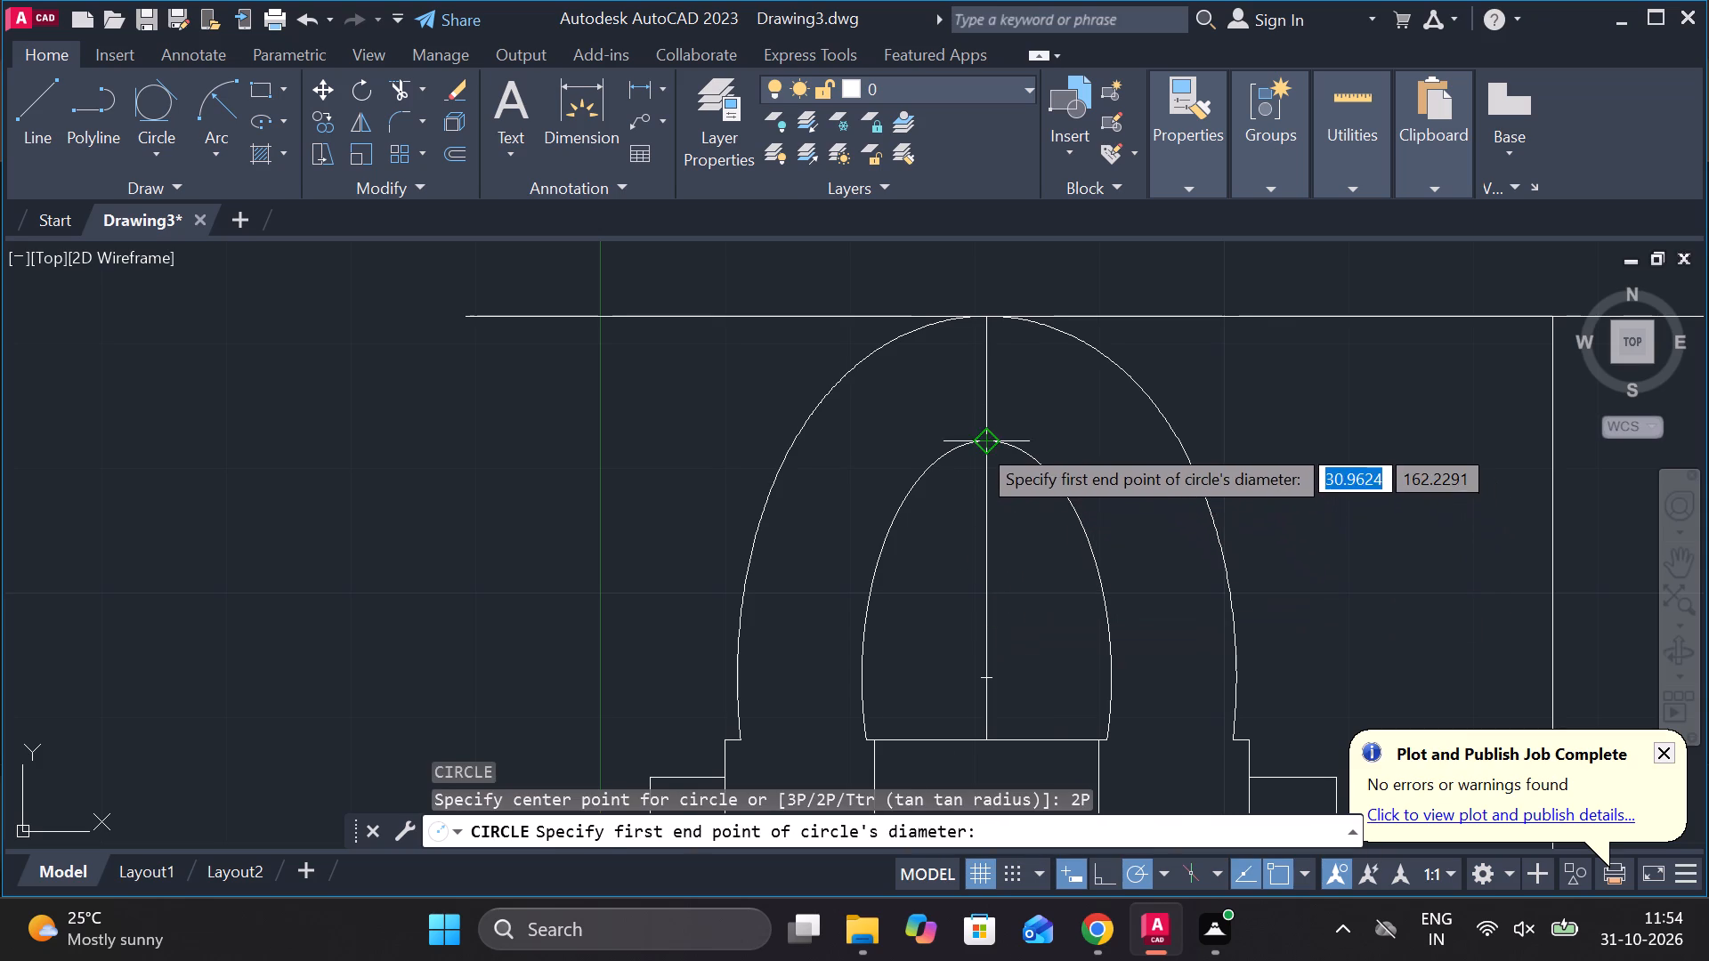
click(977, 443)
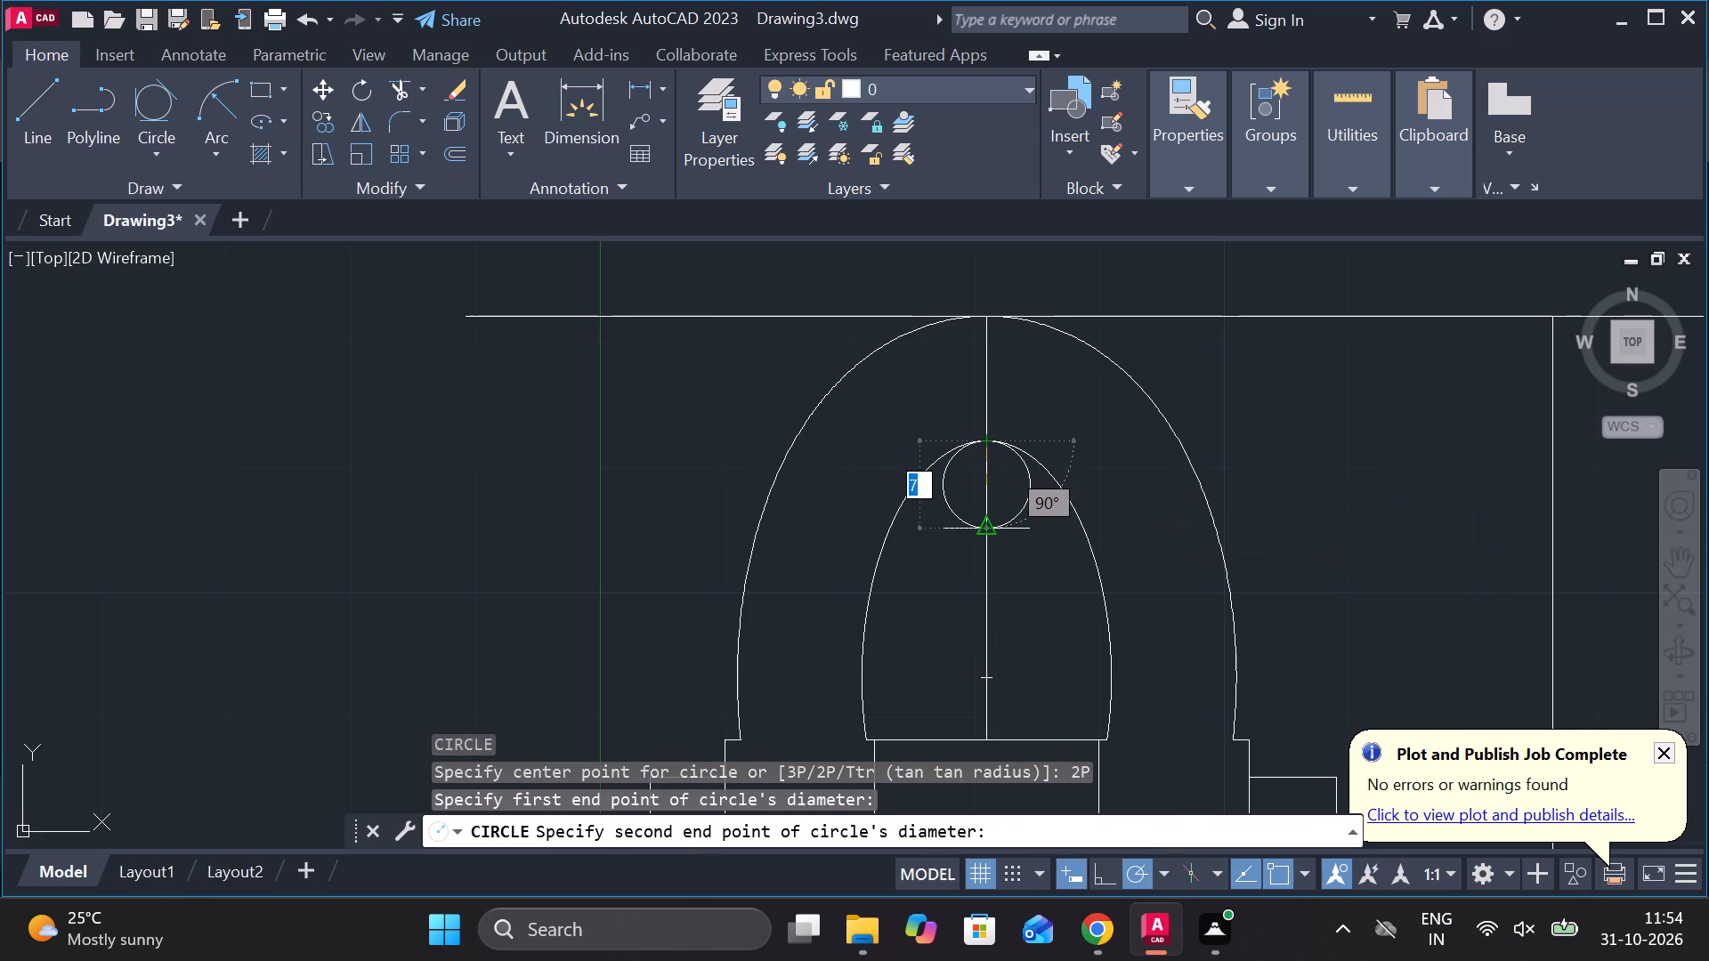
text(10)
key(Return)
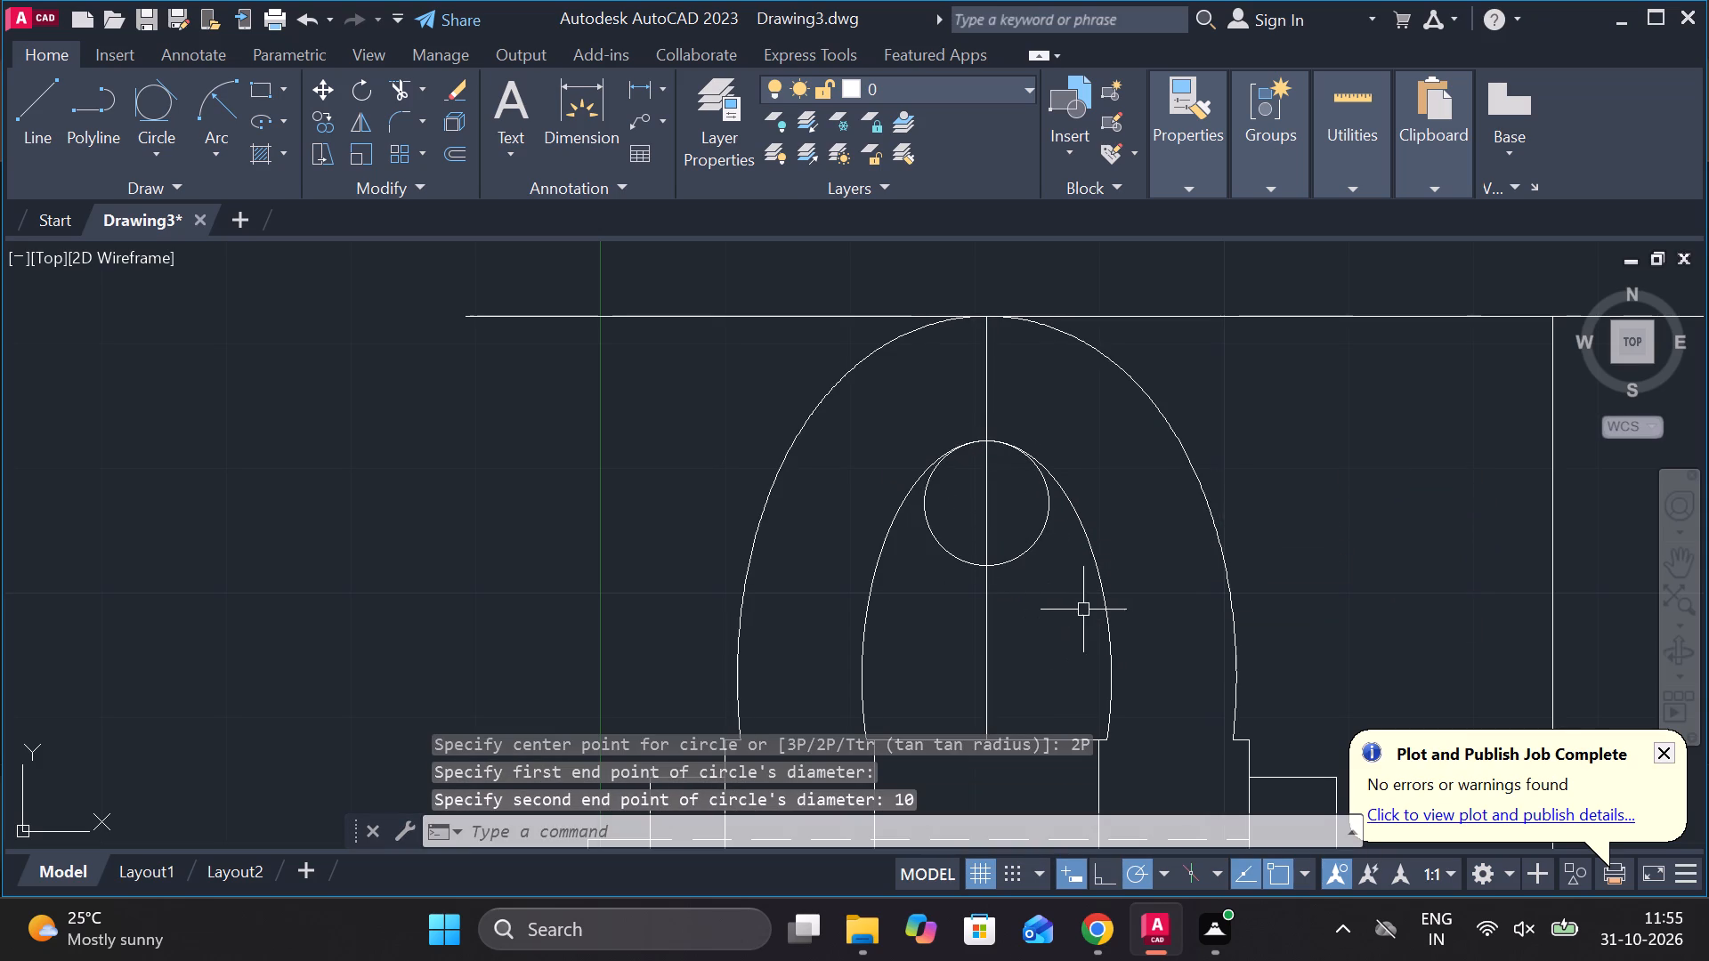
Draw a vertical line 44 long upward from the right quadrant of the new circle inside the inner arch.
key(l)
key(Return)
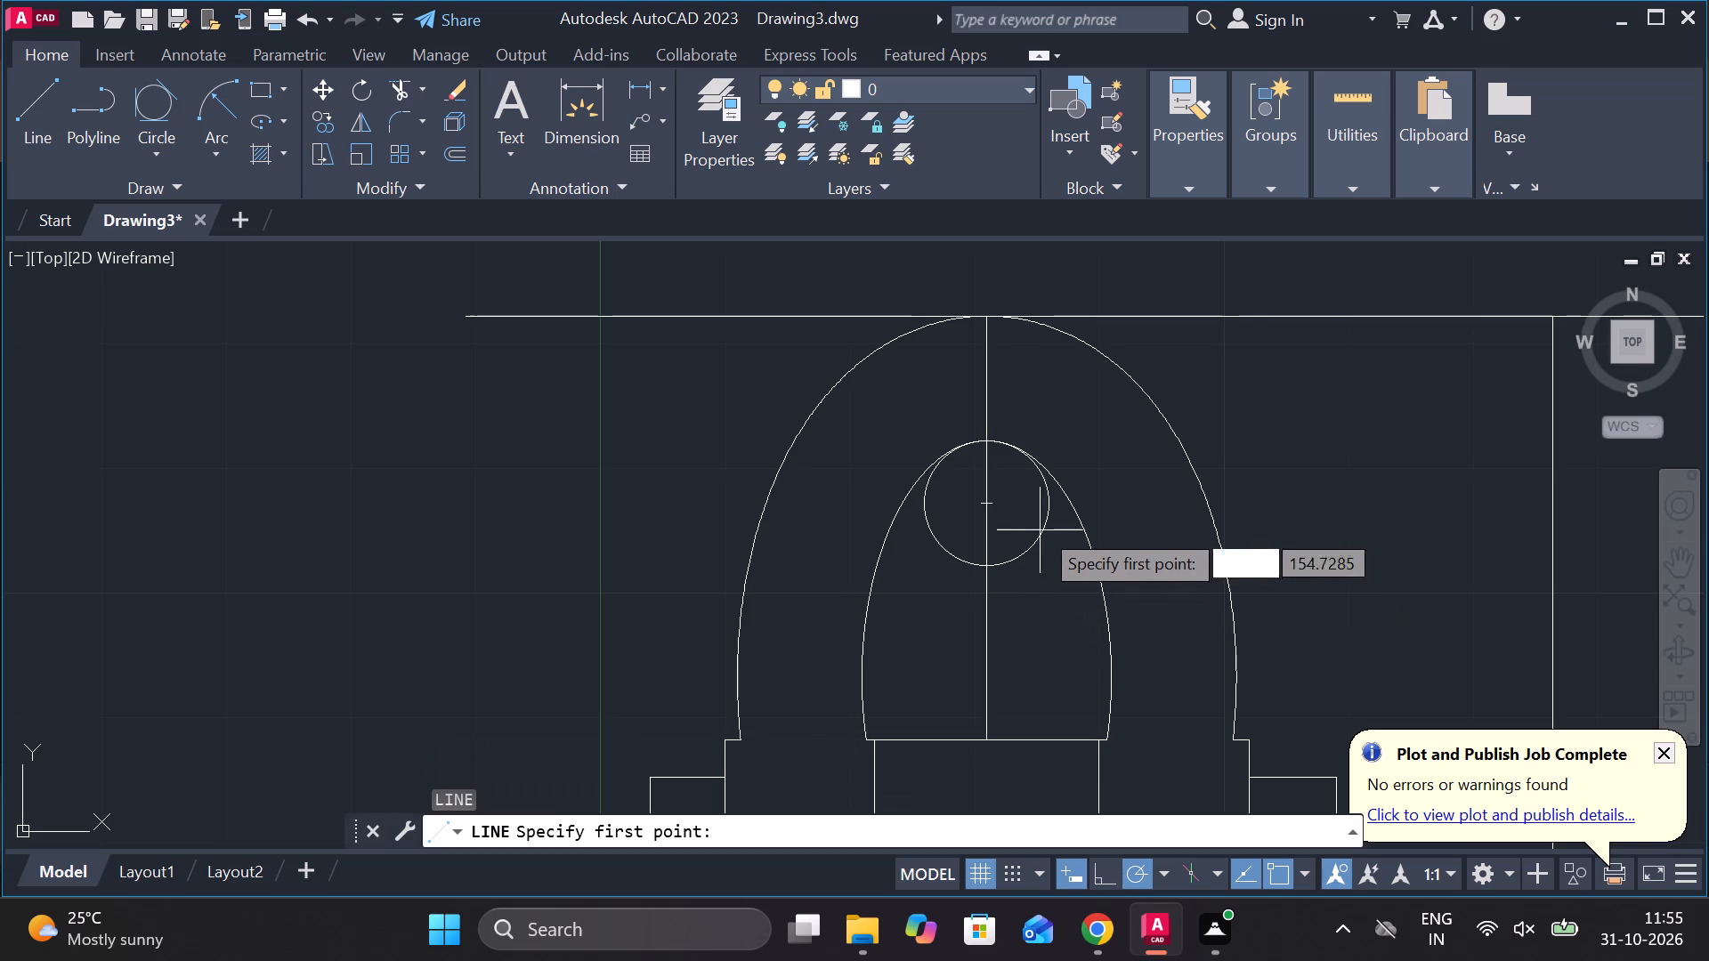
click(1044, 507)
middle_drag(1048, 361, 1045, 360)
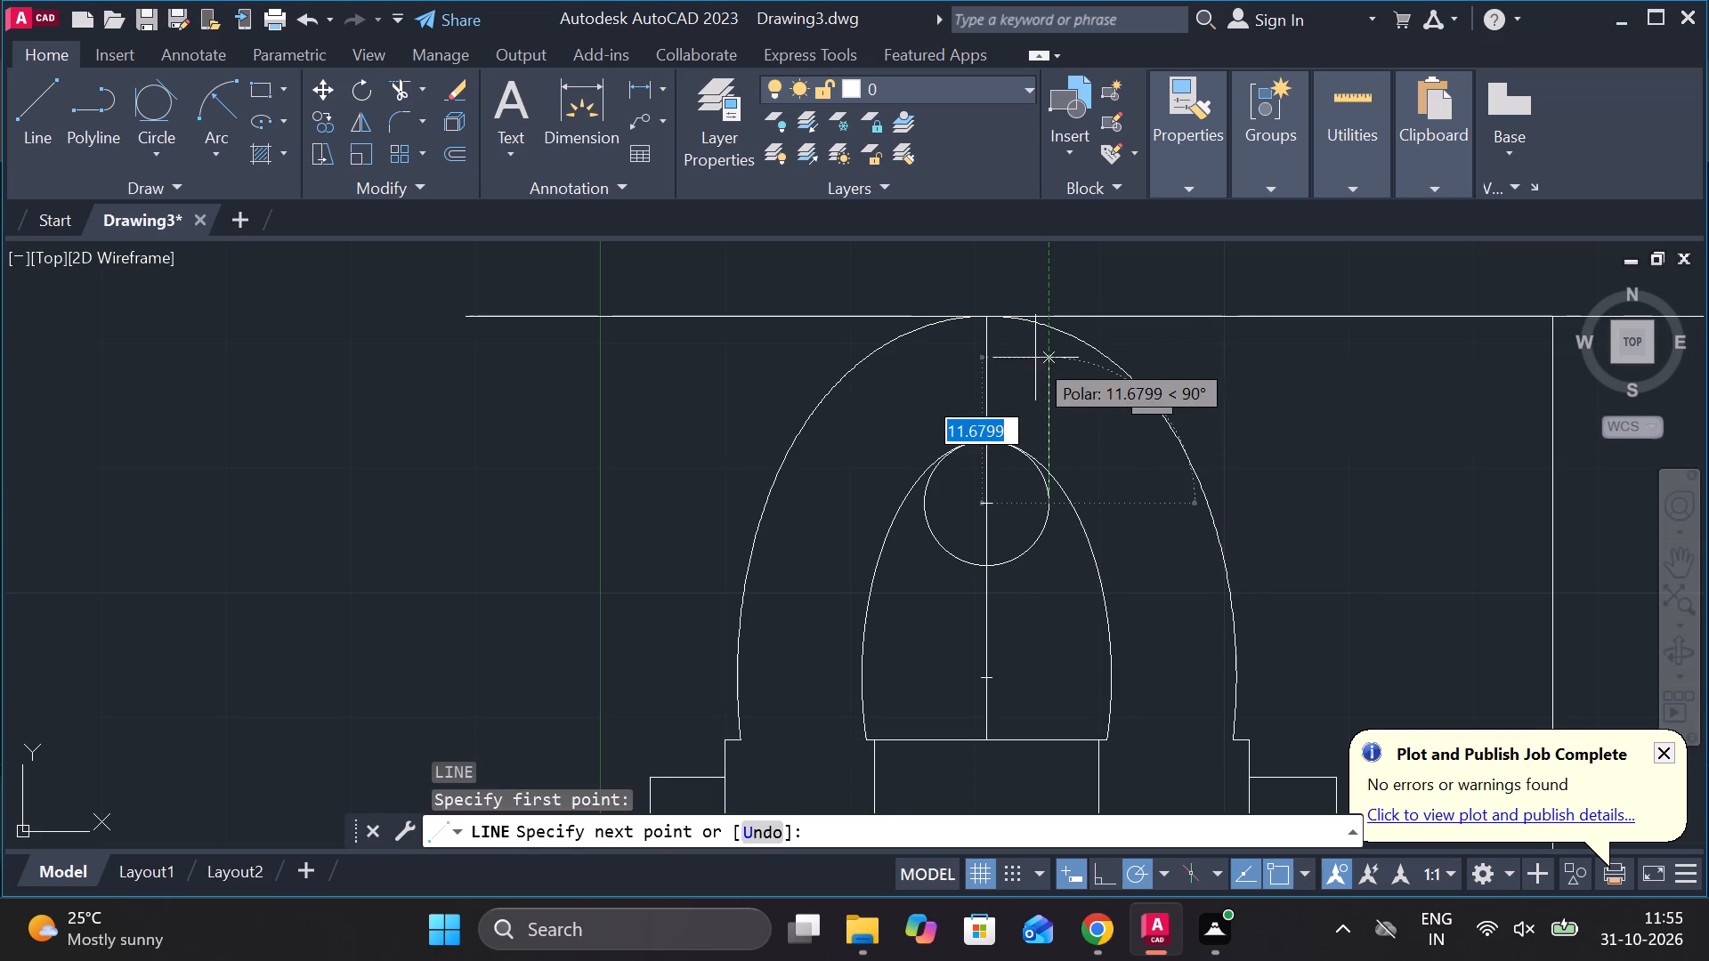
middle_drag(1045, 360, 1054, 539)
scroll(1041, 348, down, 1)
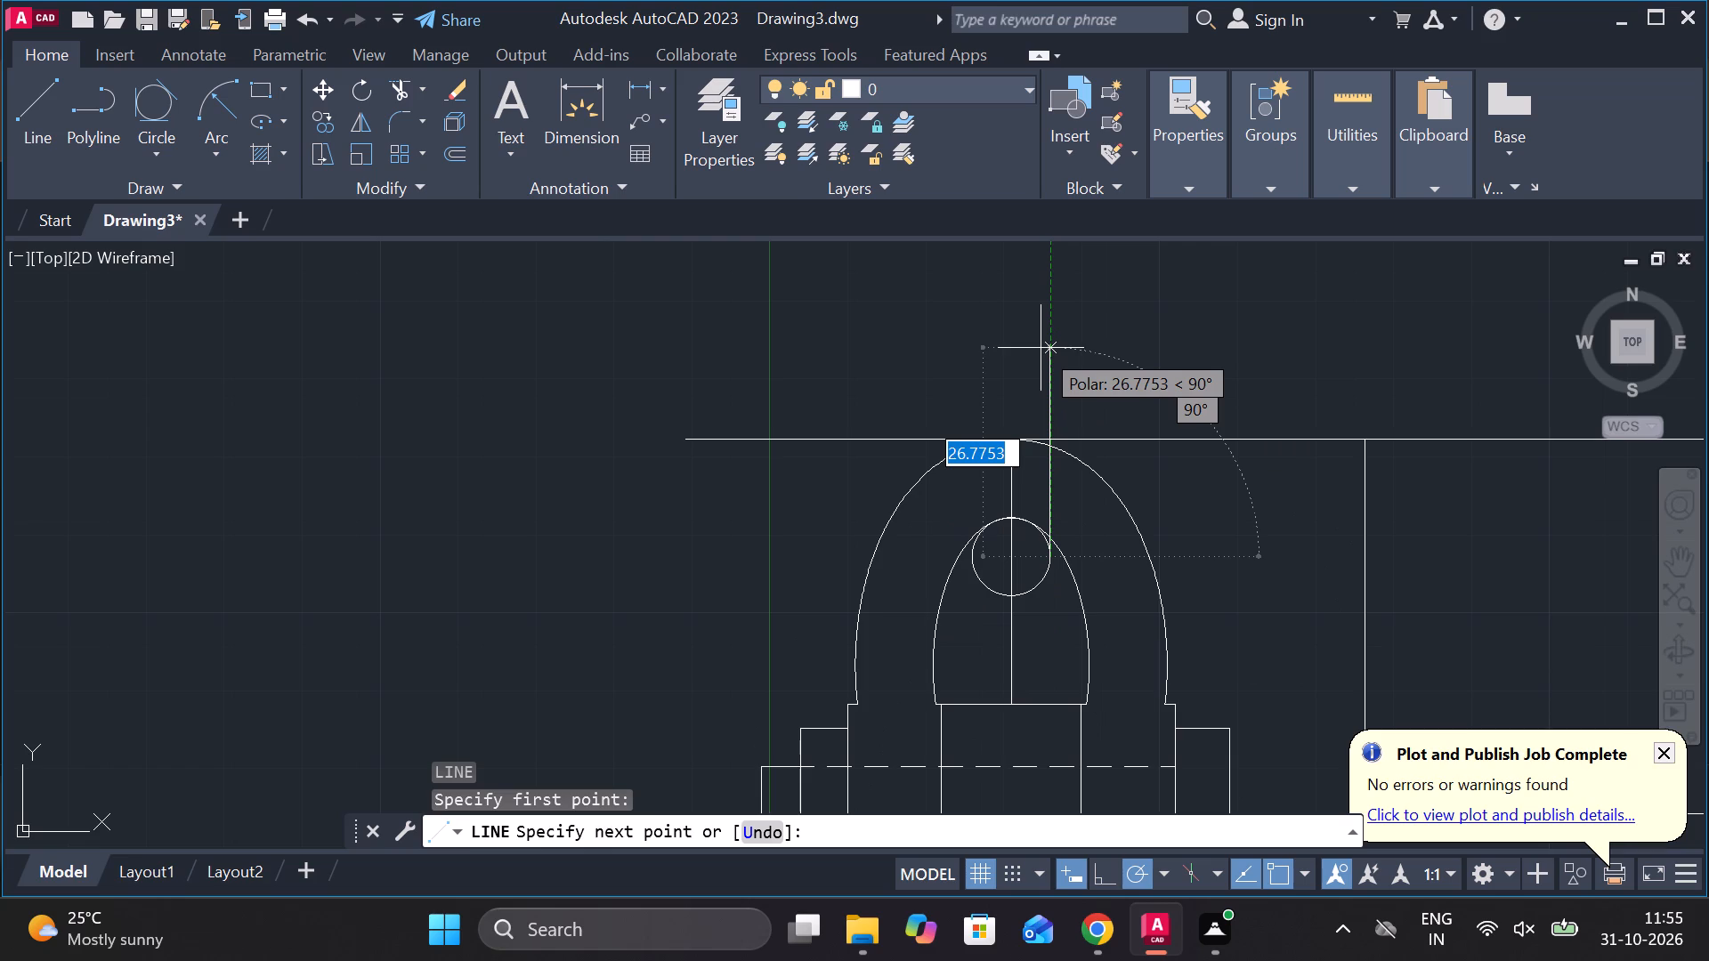
text(44)
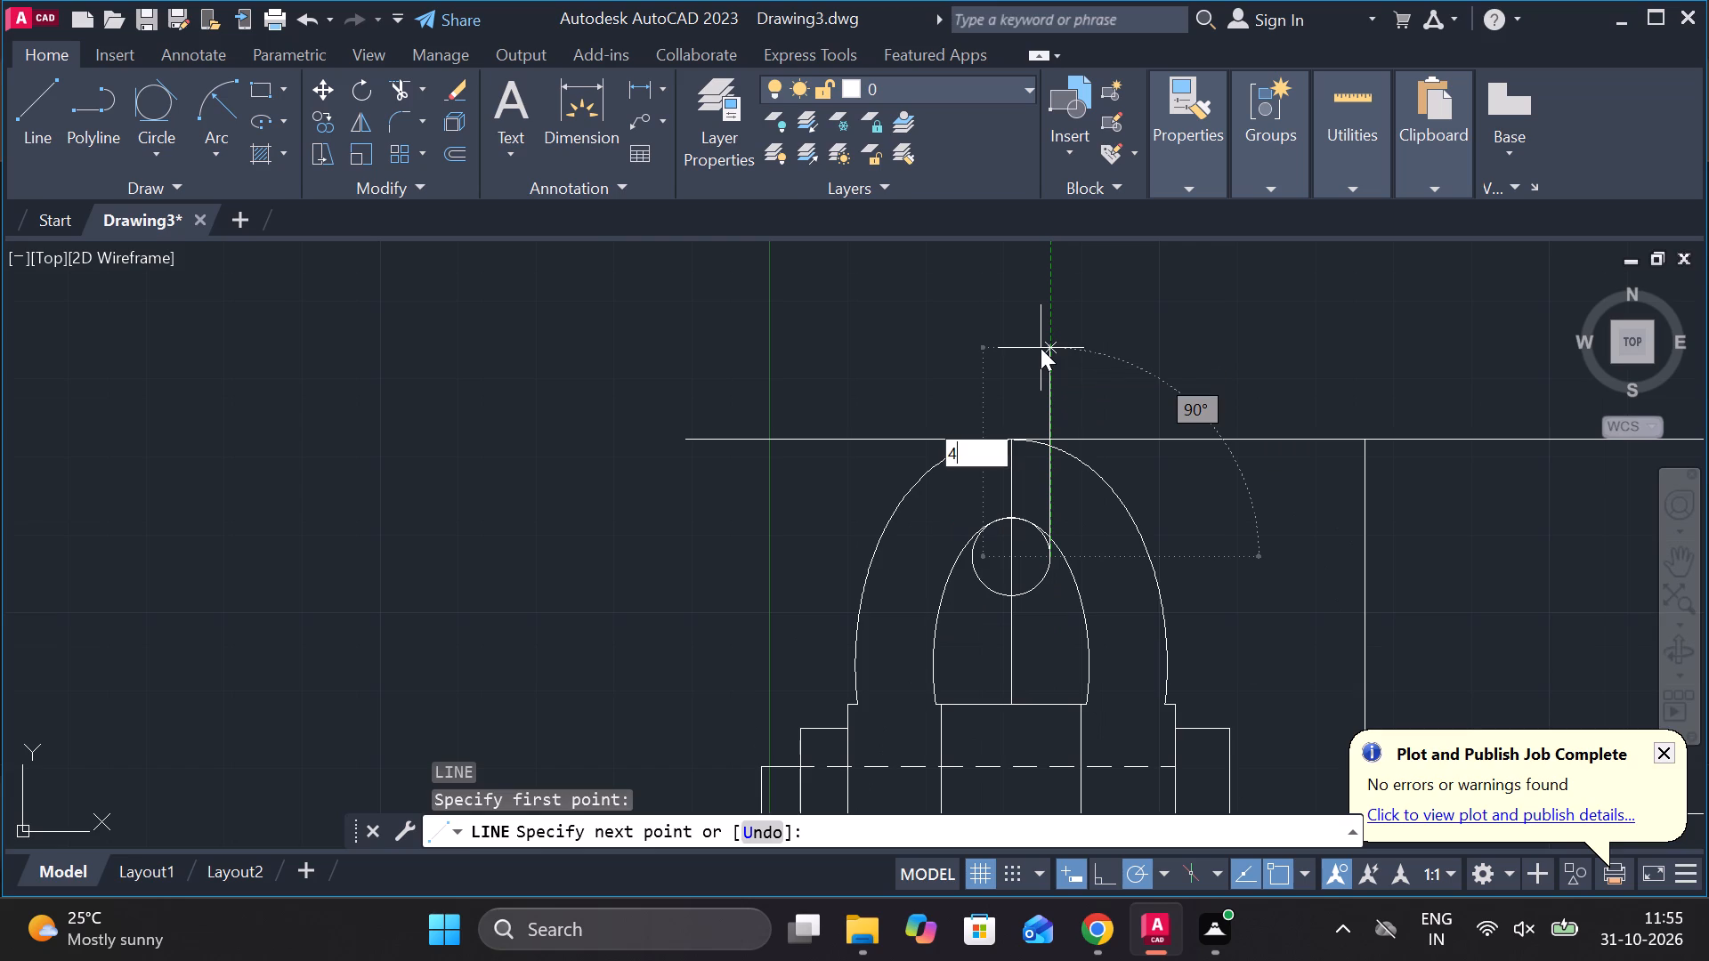
key(space)
scroll(1041, 366, down, 2)
scroll(1007, 288, up, 2)
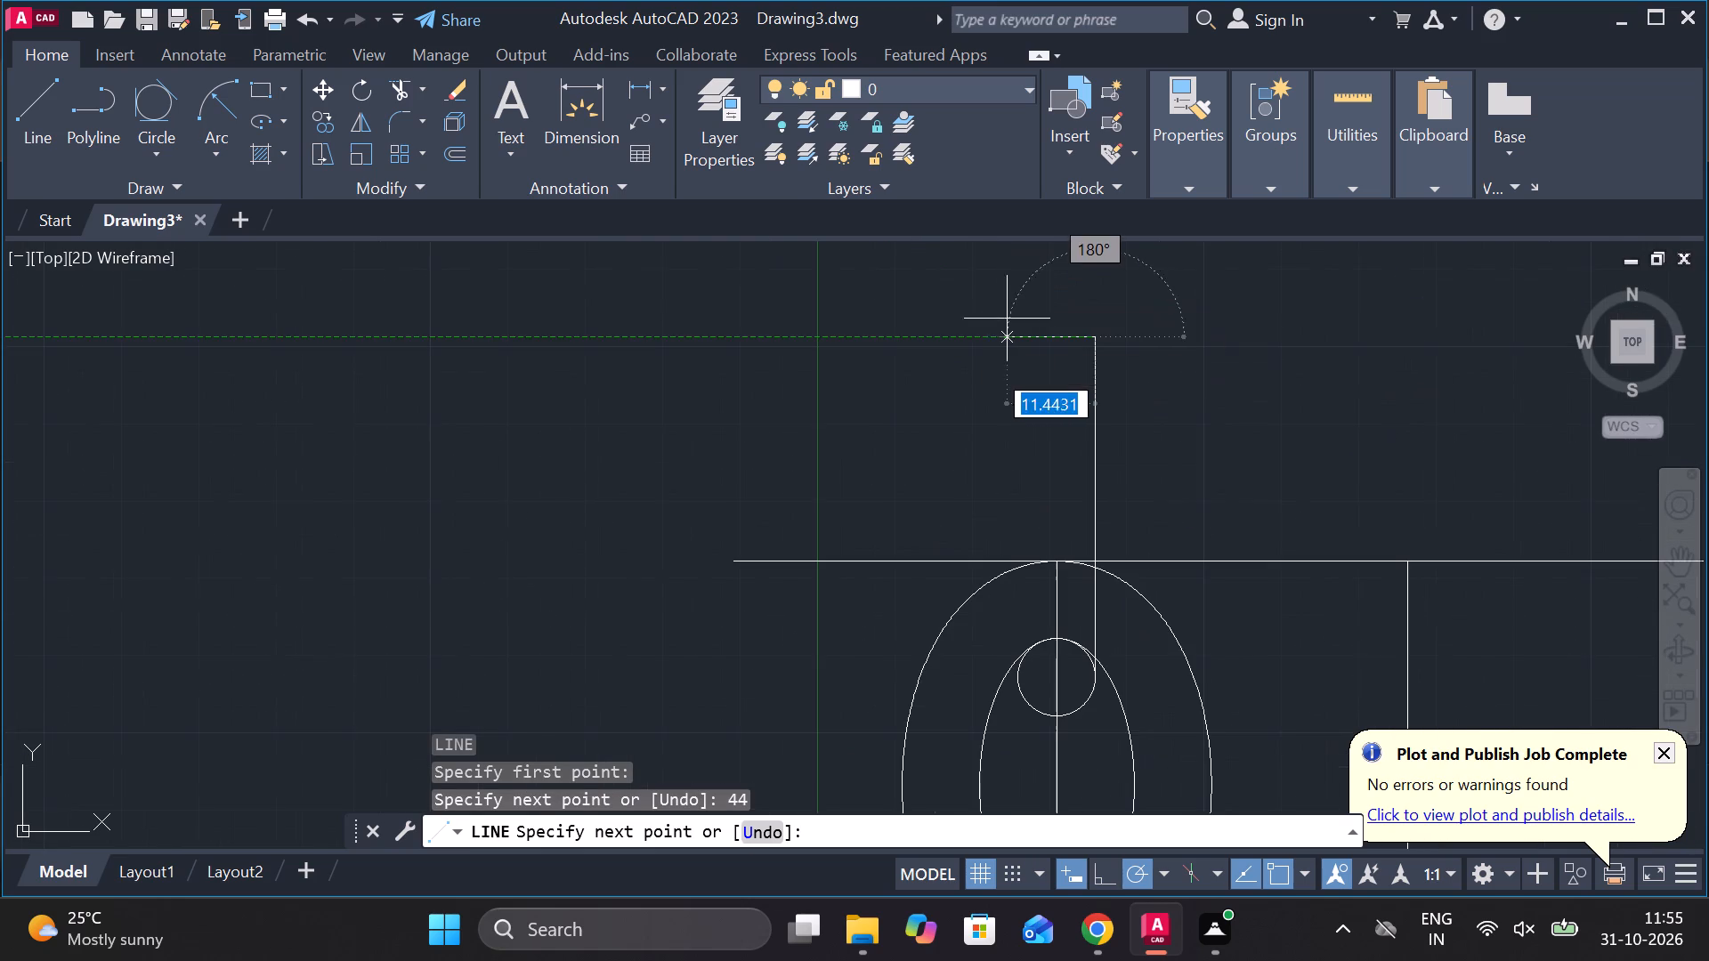
key(Escape)
Draw a matching vertical line 44 long upward from the left quadrant of the same circle.
key(l)
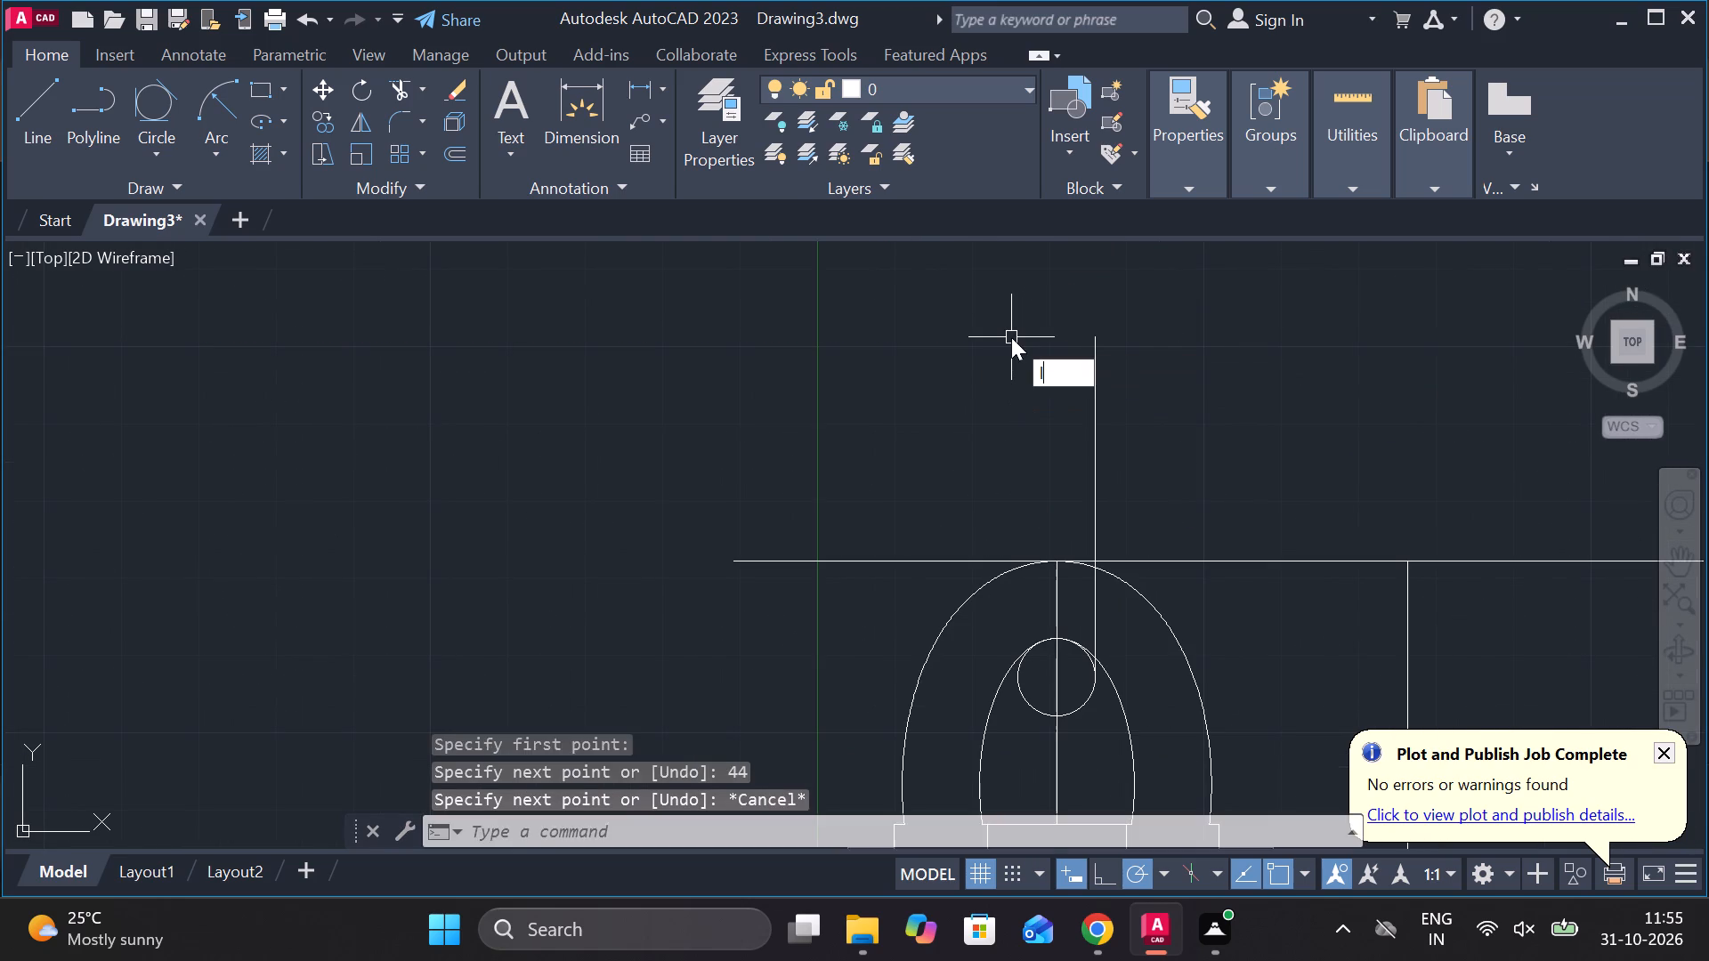
key(Return)
click(1025, 682)
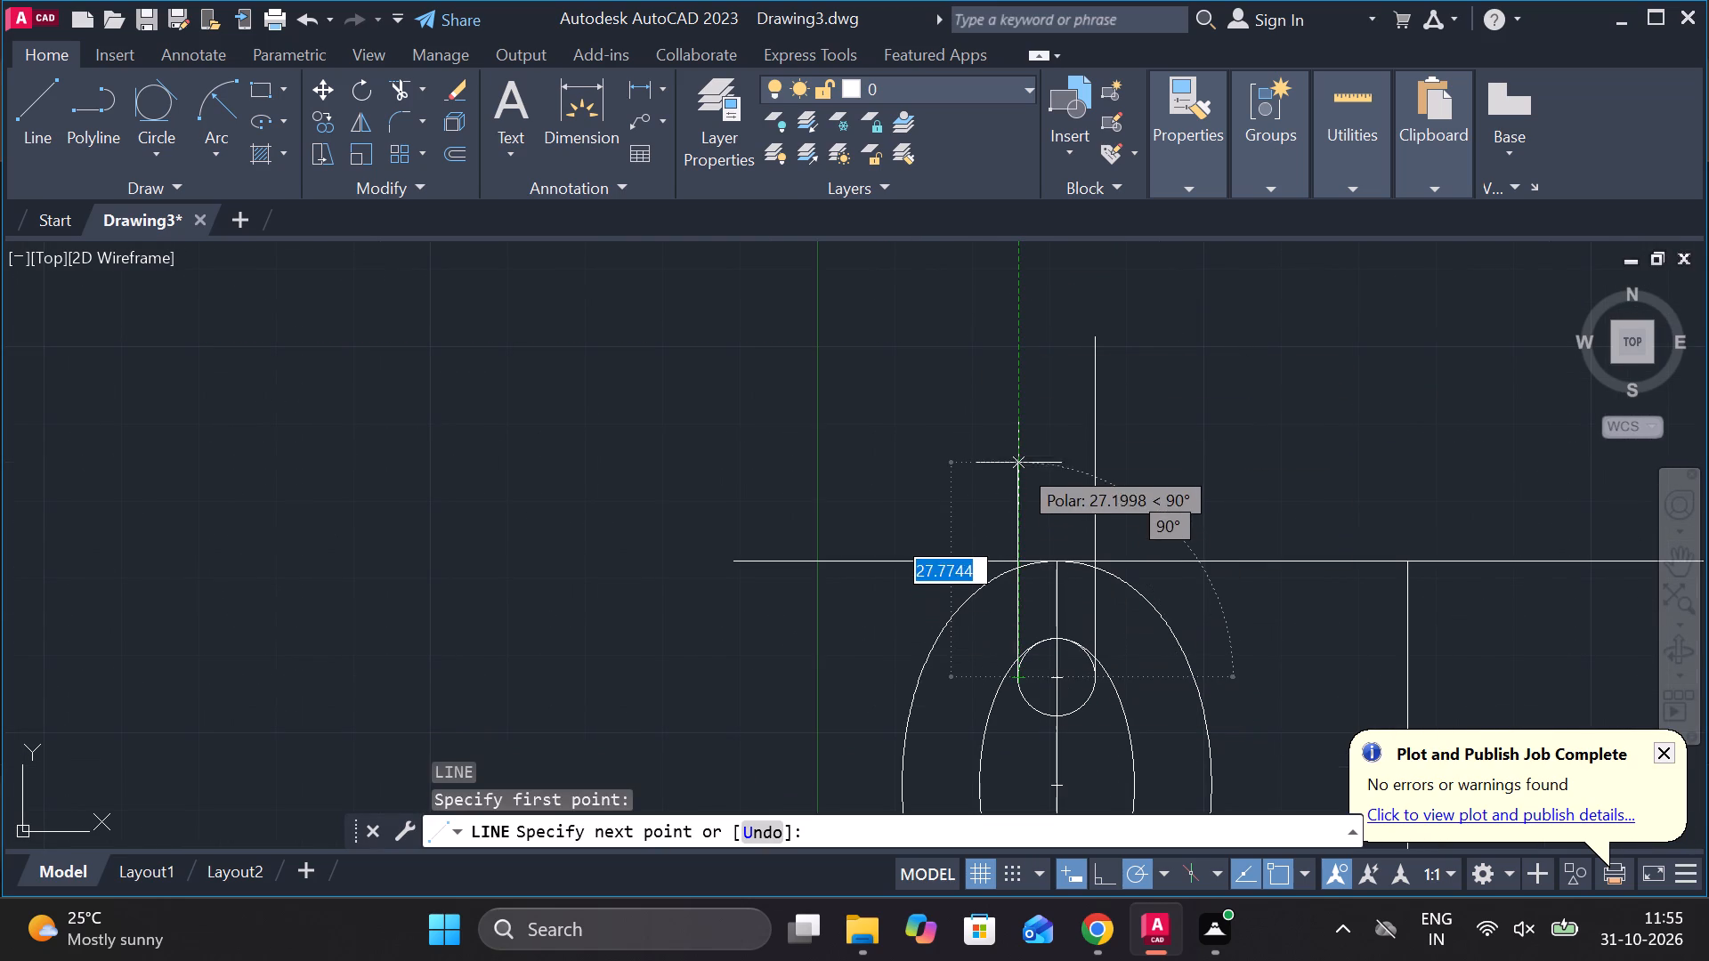
text(44)
key(space)
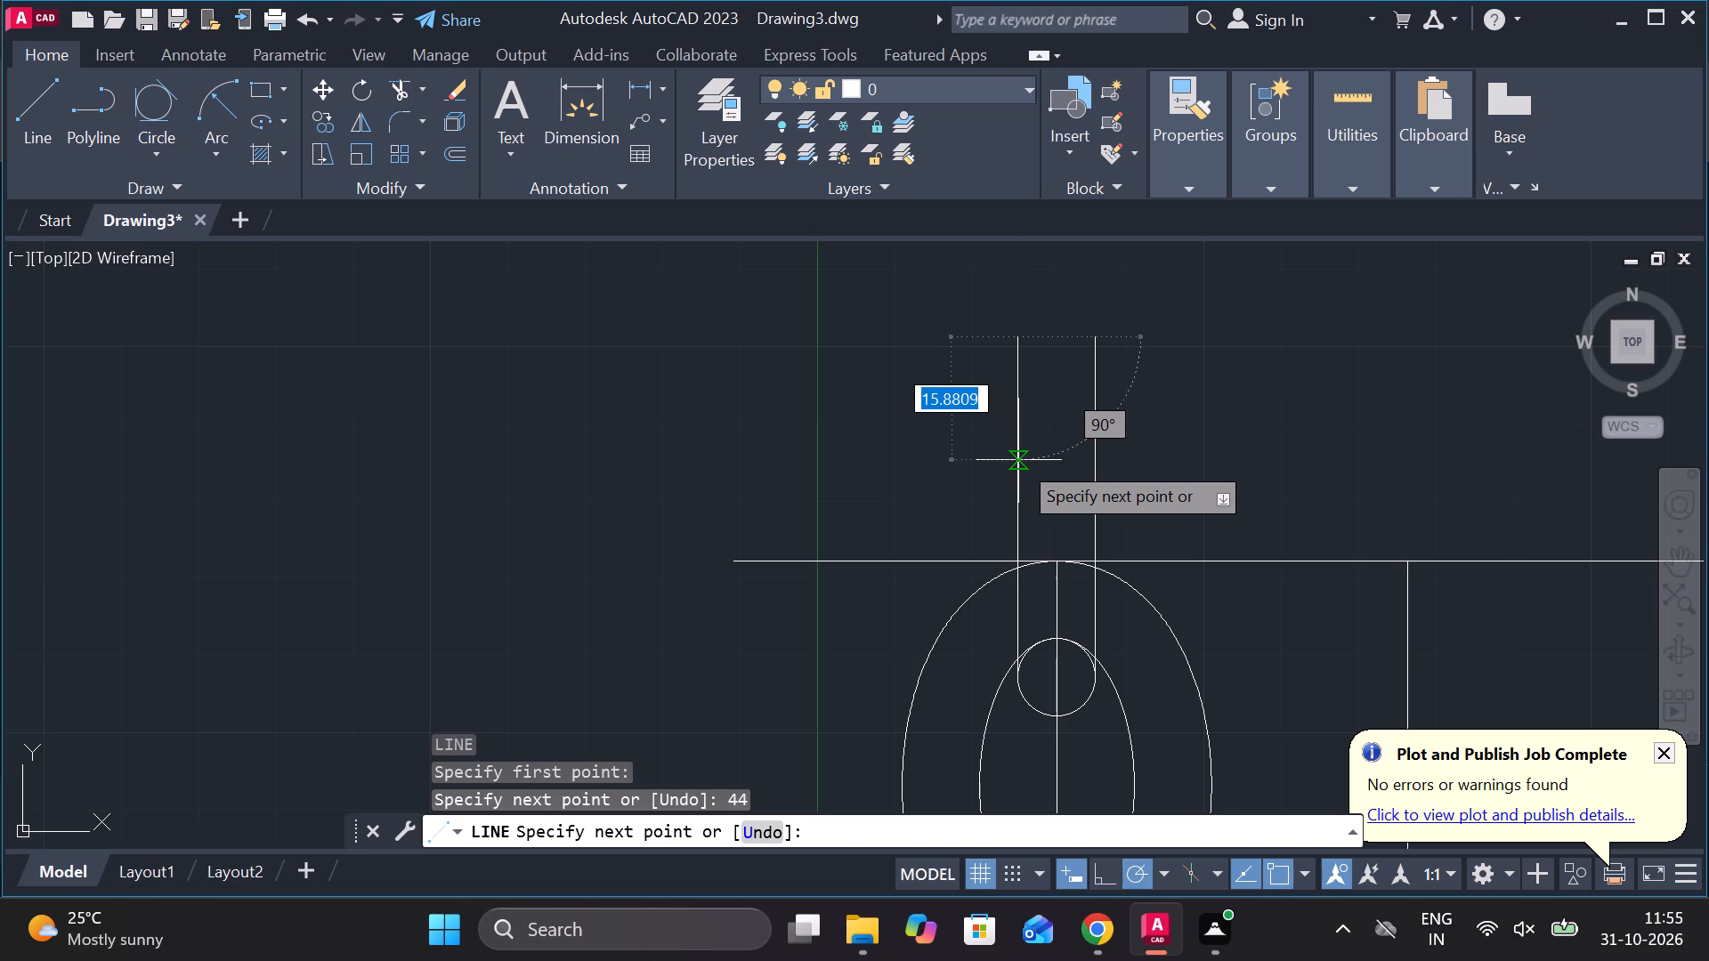
key(Escape)
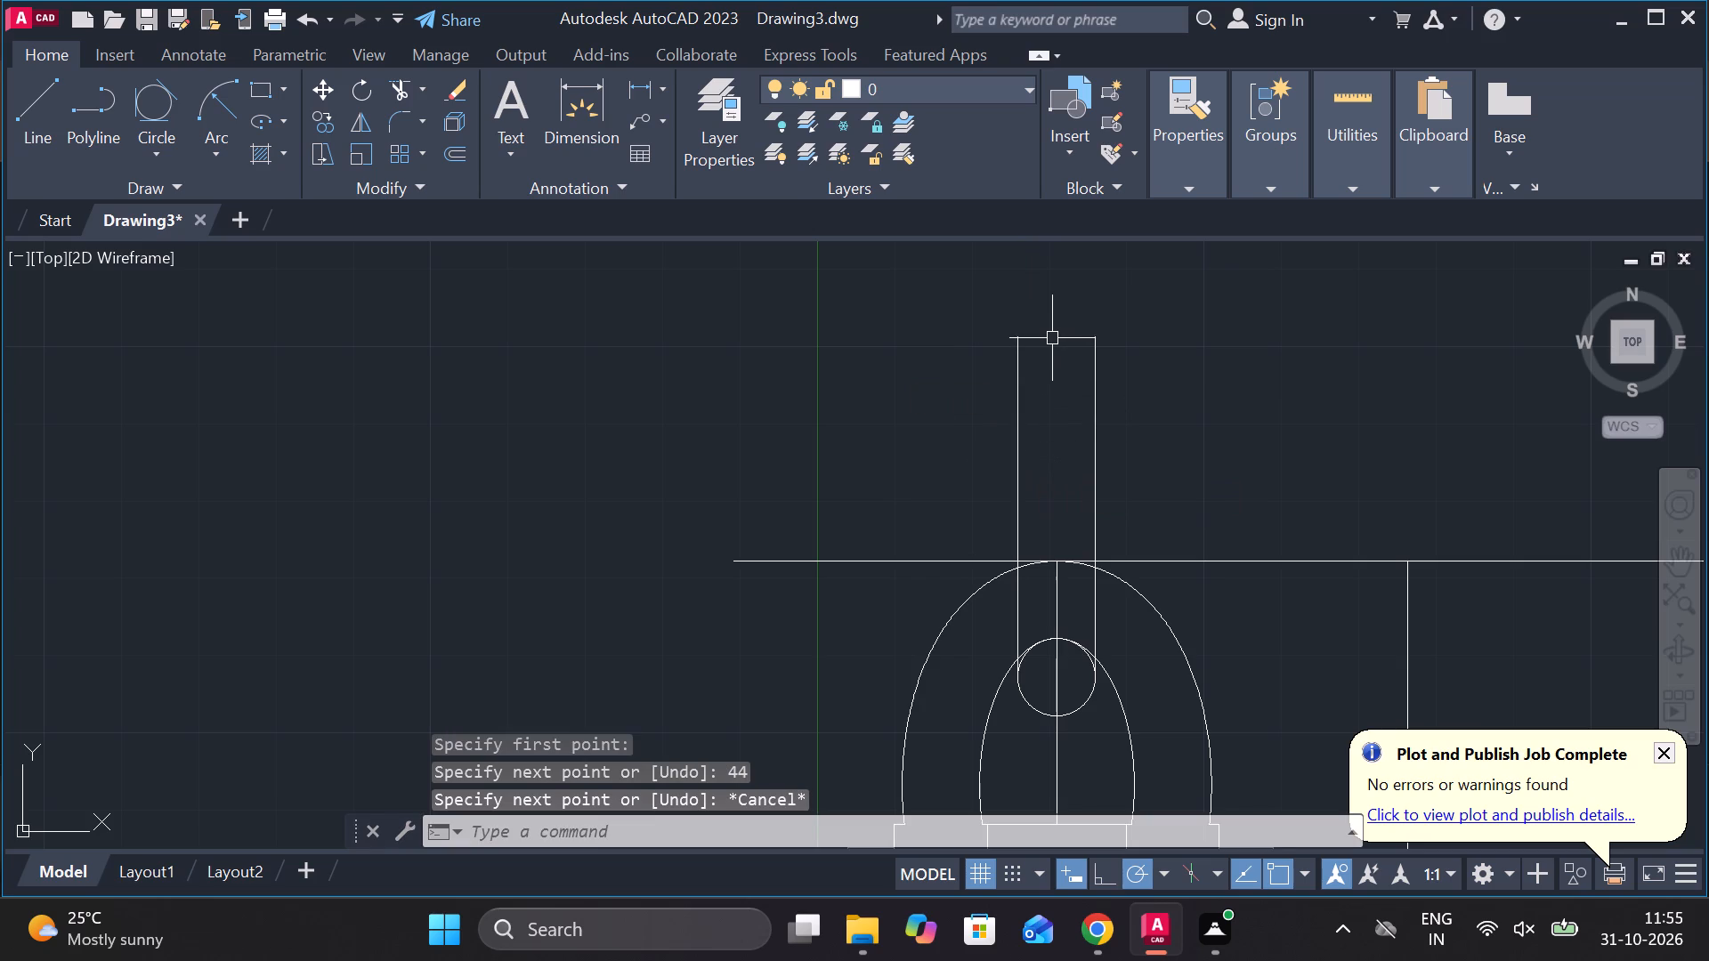
Draw a two-point circle spanning the upper ends of the two vertical lines.
text(c)
key(space)
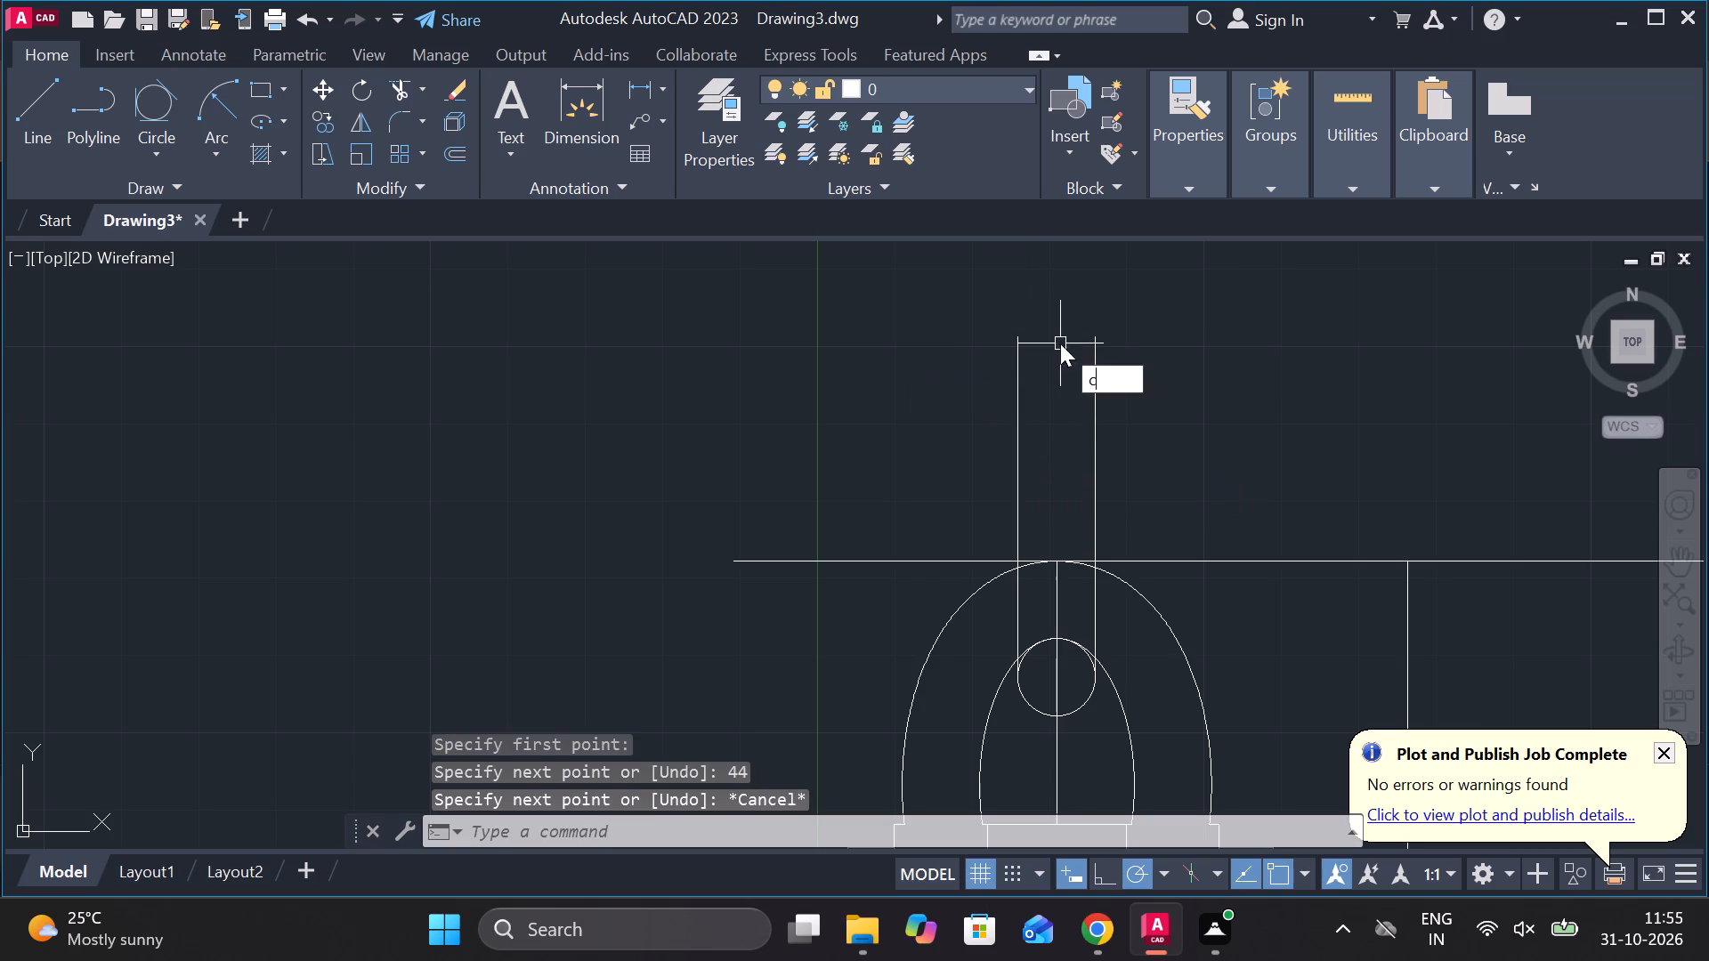
click(918, 827)
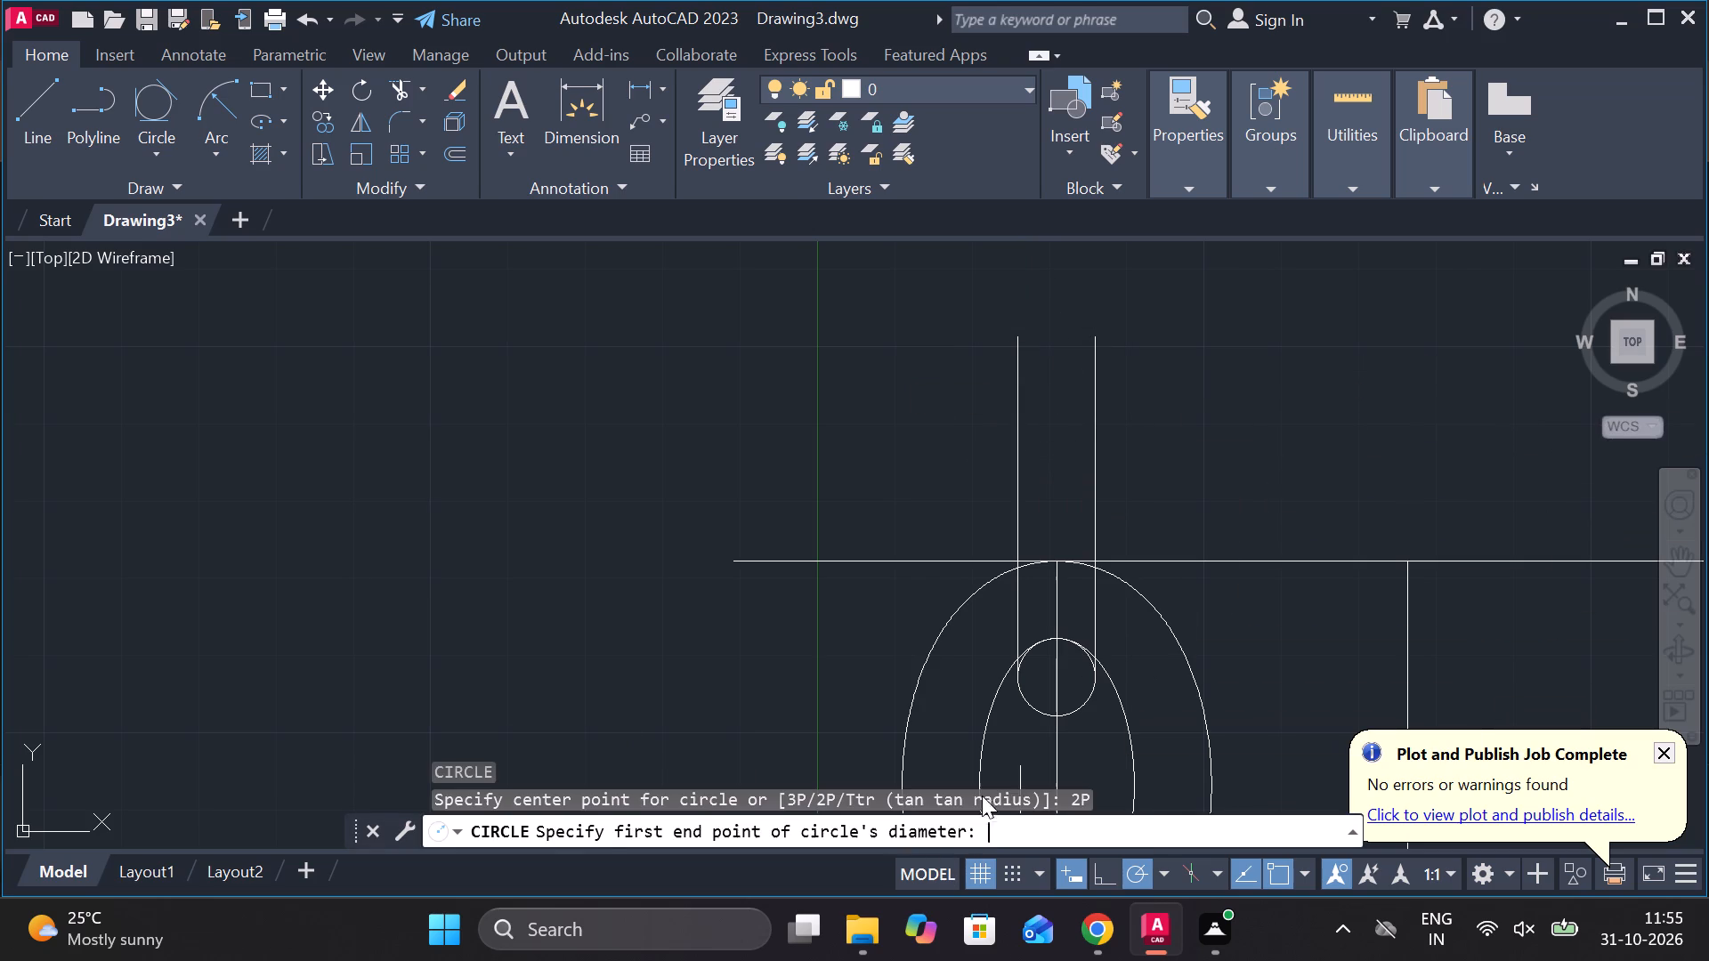
click(1101, 340)
click(1022, 335)
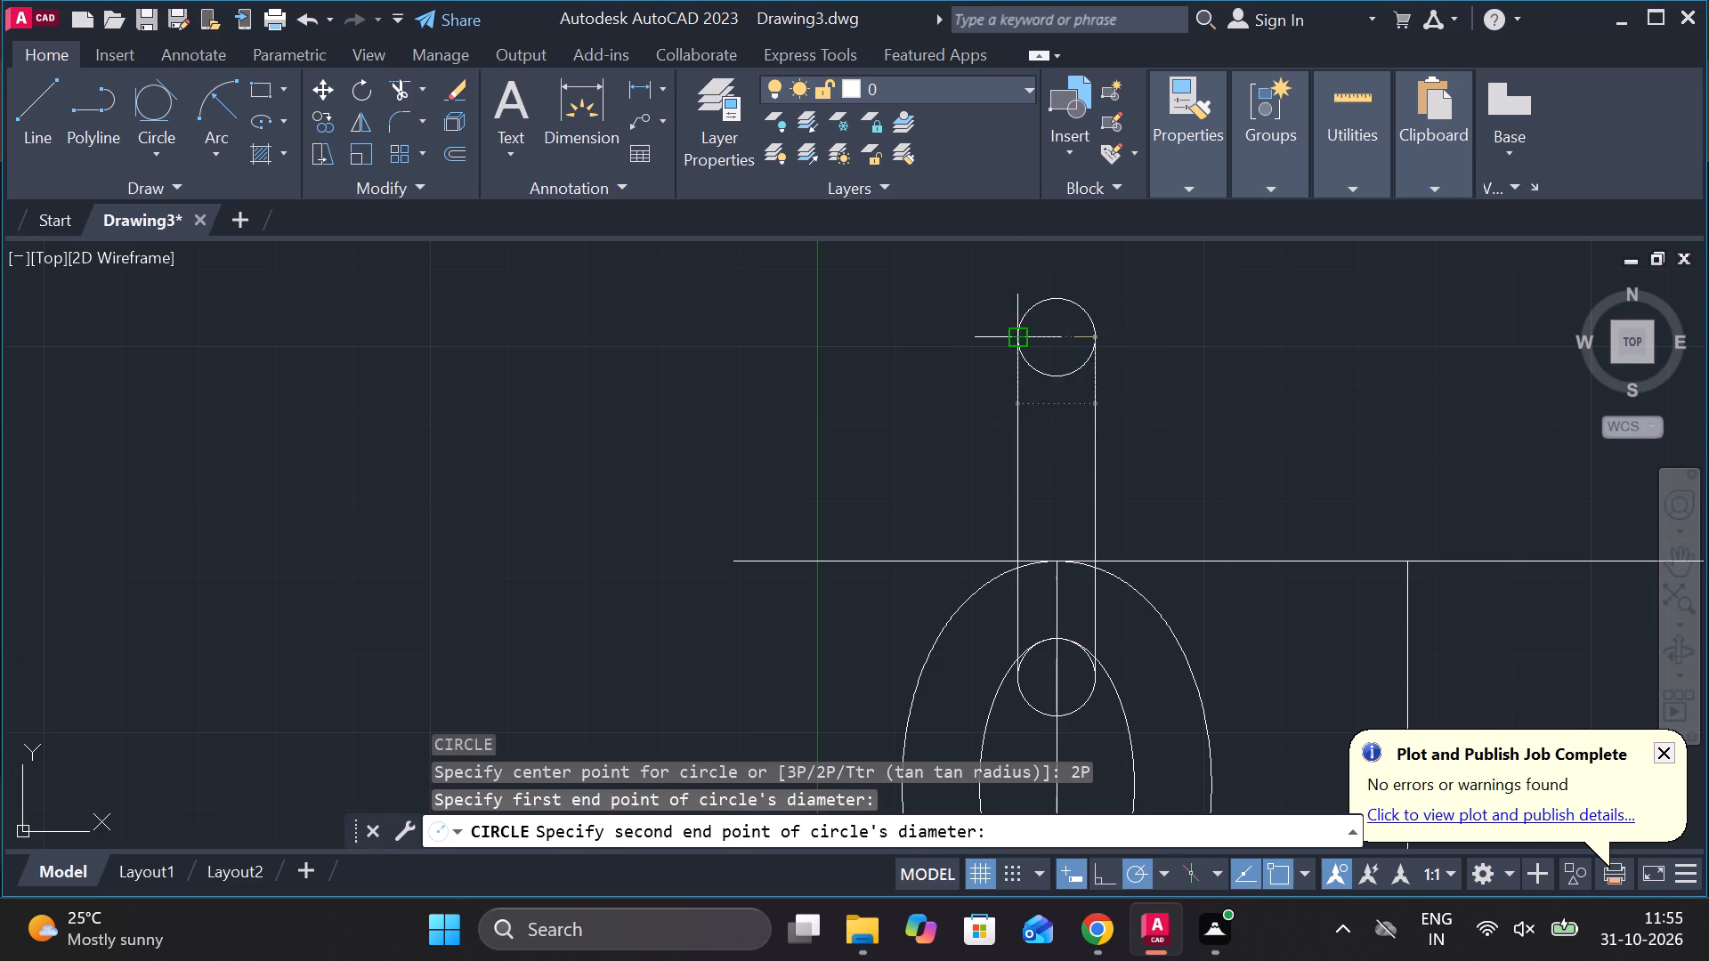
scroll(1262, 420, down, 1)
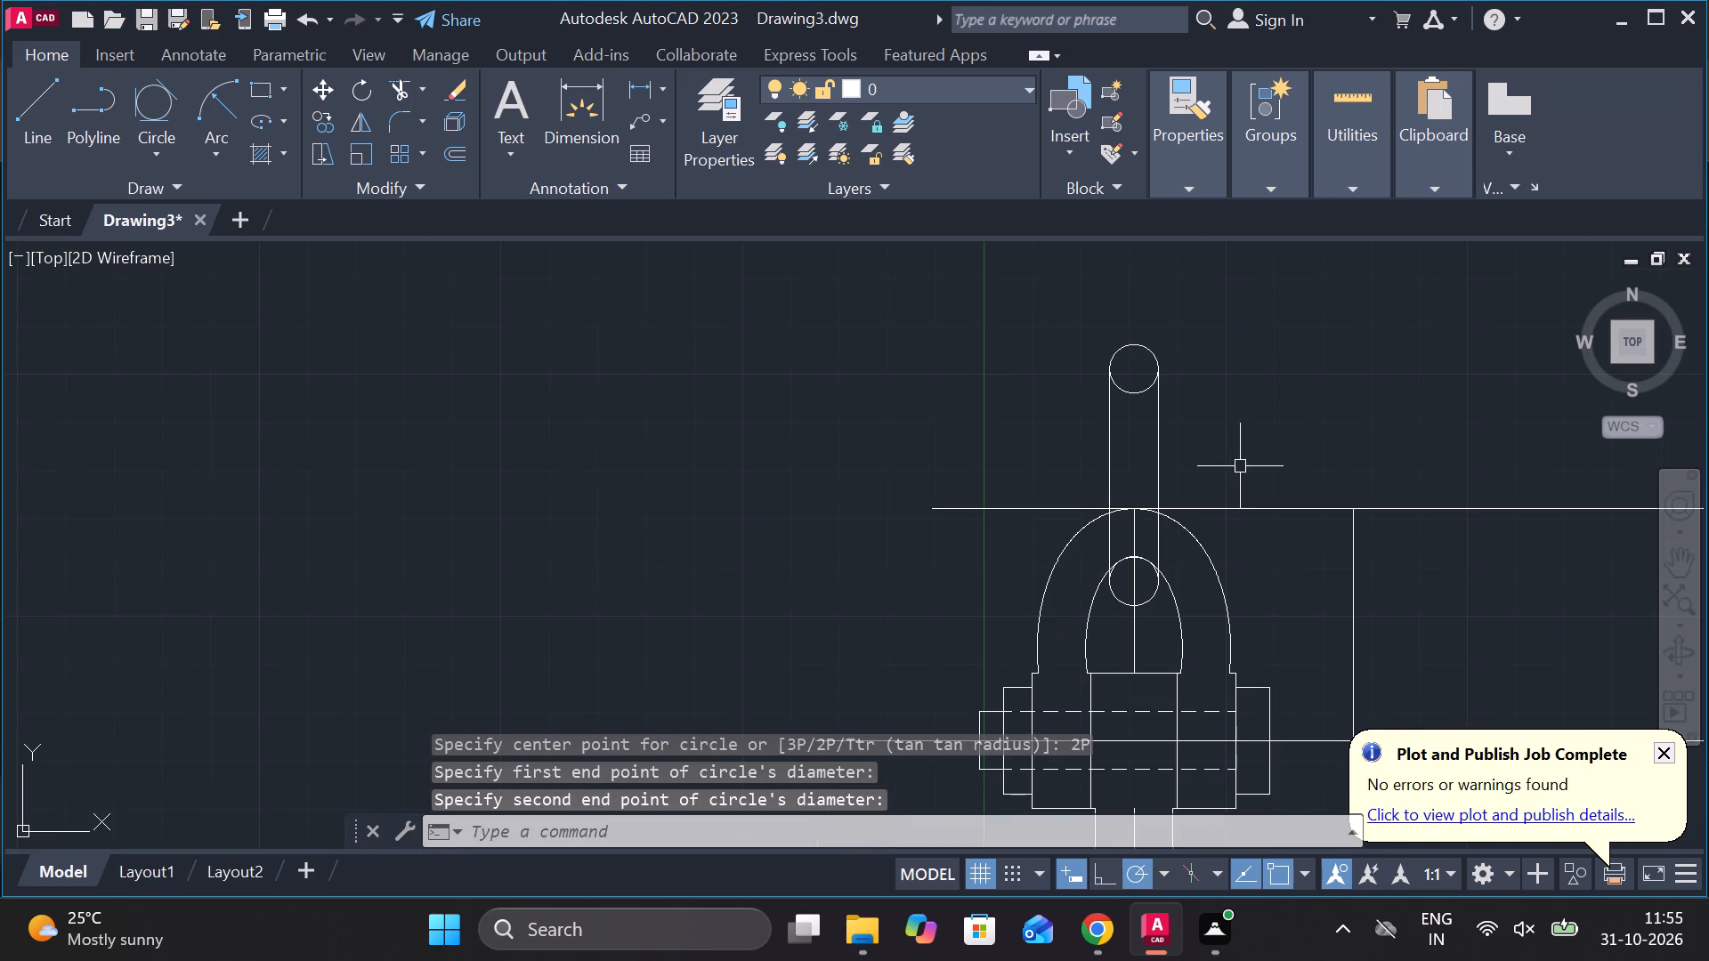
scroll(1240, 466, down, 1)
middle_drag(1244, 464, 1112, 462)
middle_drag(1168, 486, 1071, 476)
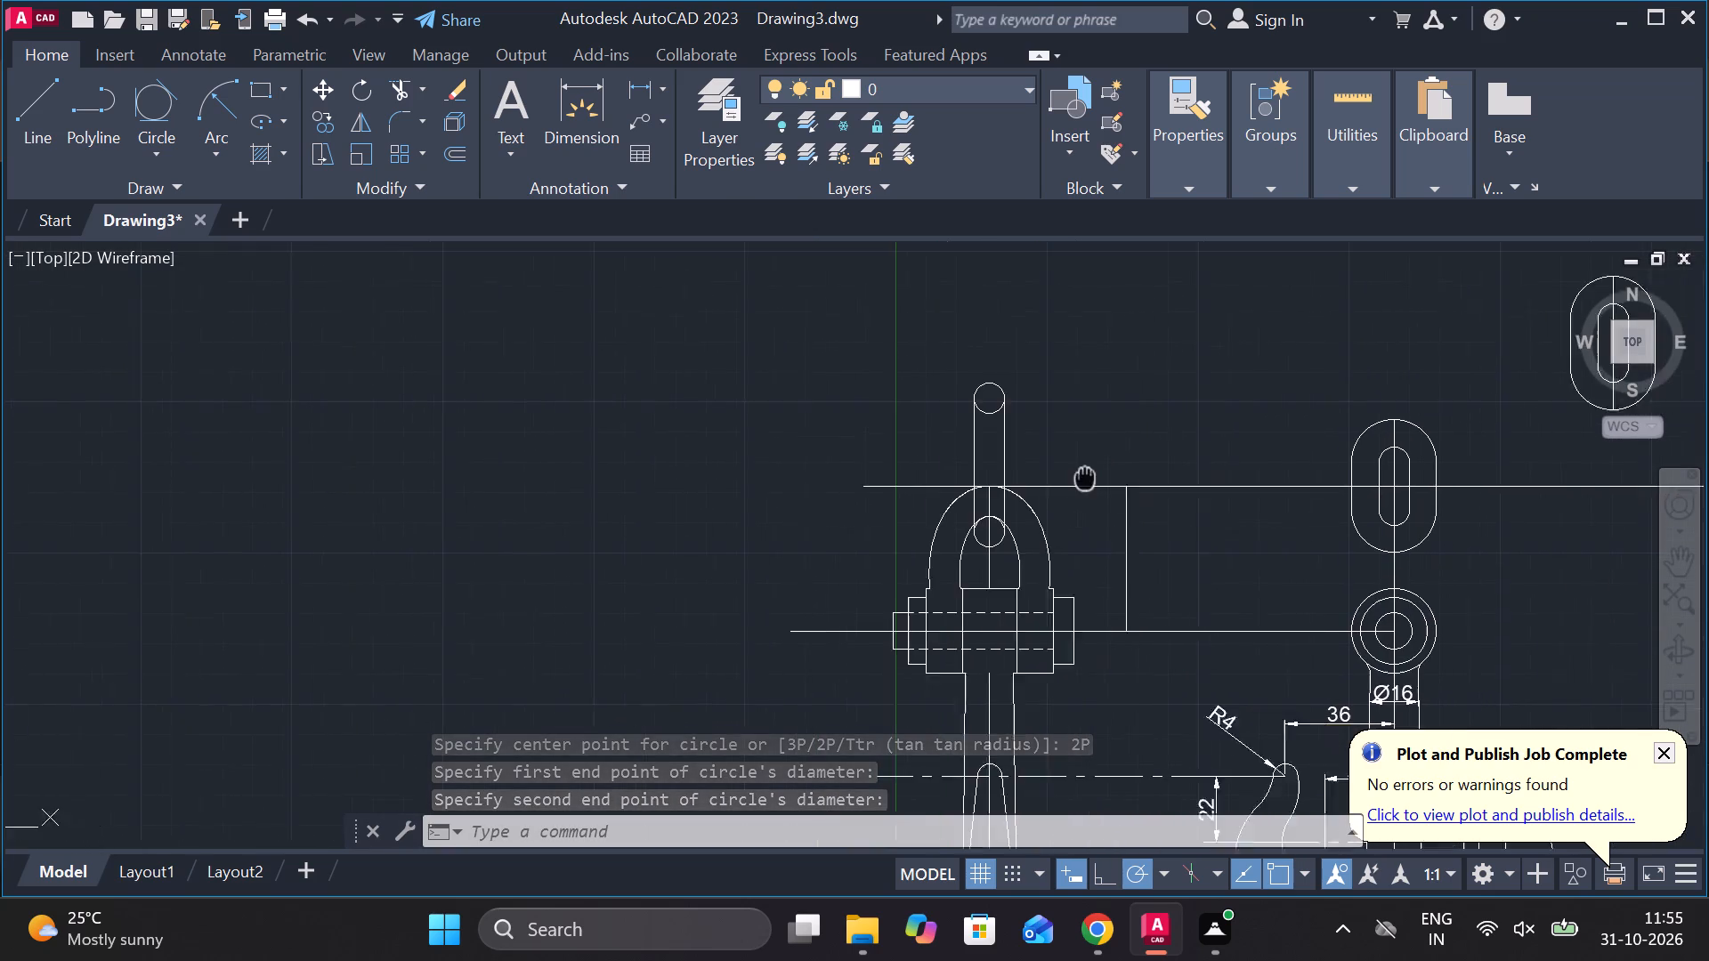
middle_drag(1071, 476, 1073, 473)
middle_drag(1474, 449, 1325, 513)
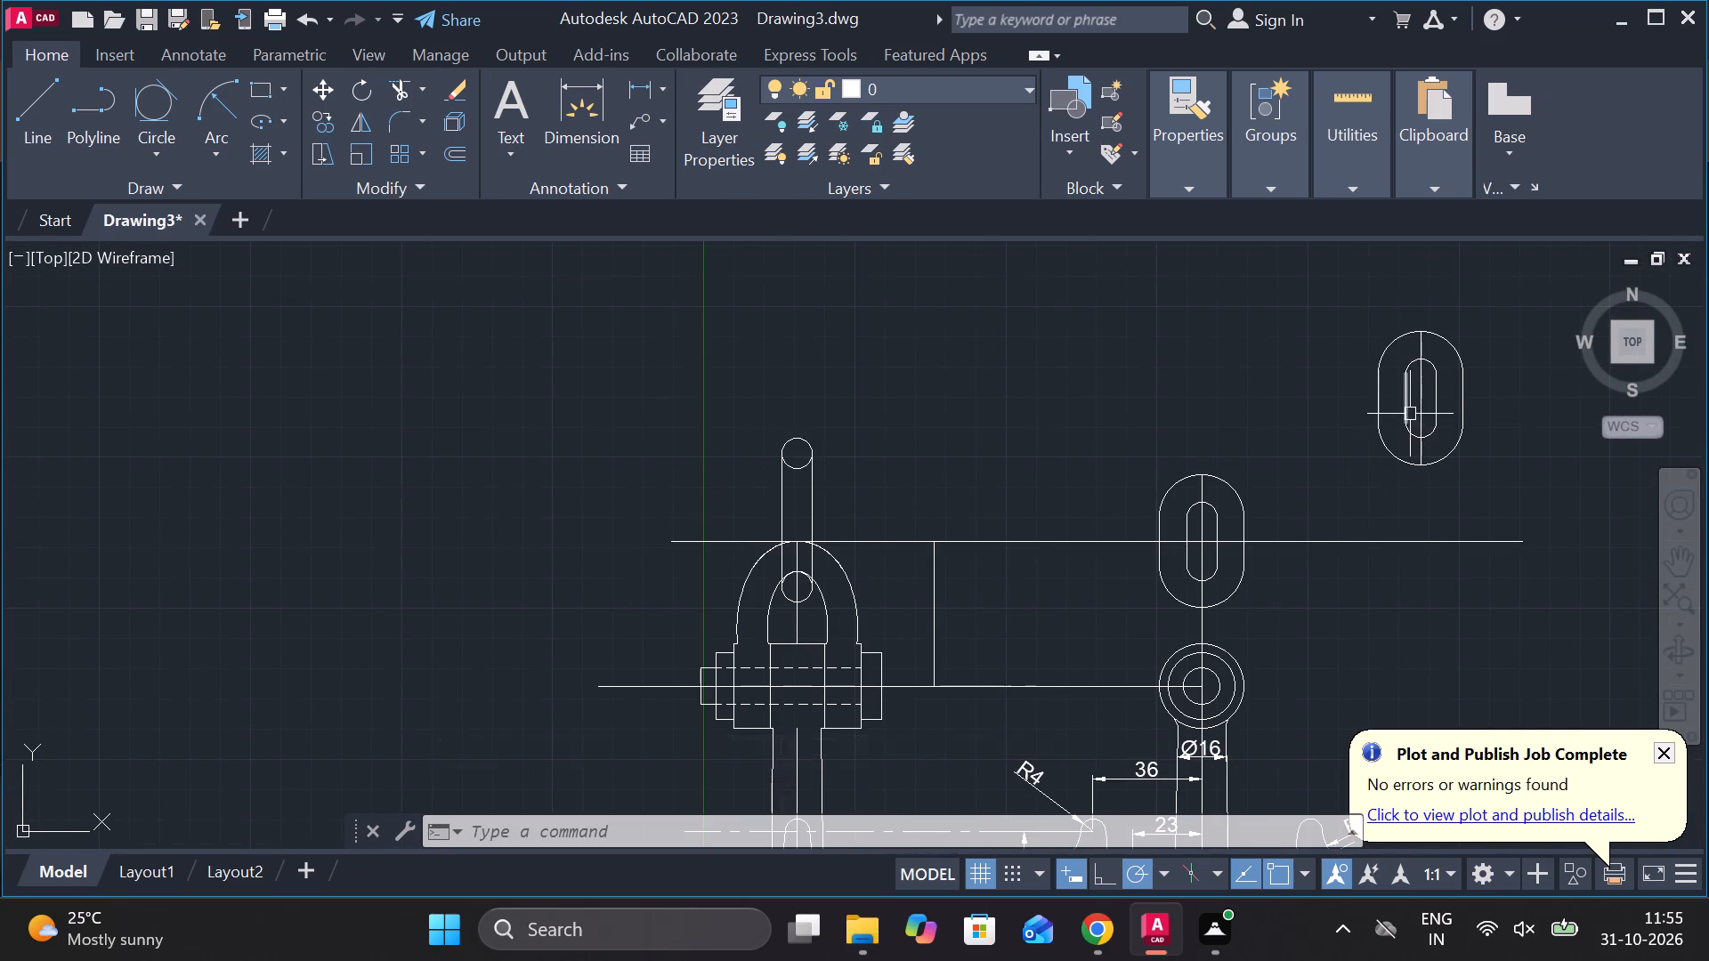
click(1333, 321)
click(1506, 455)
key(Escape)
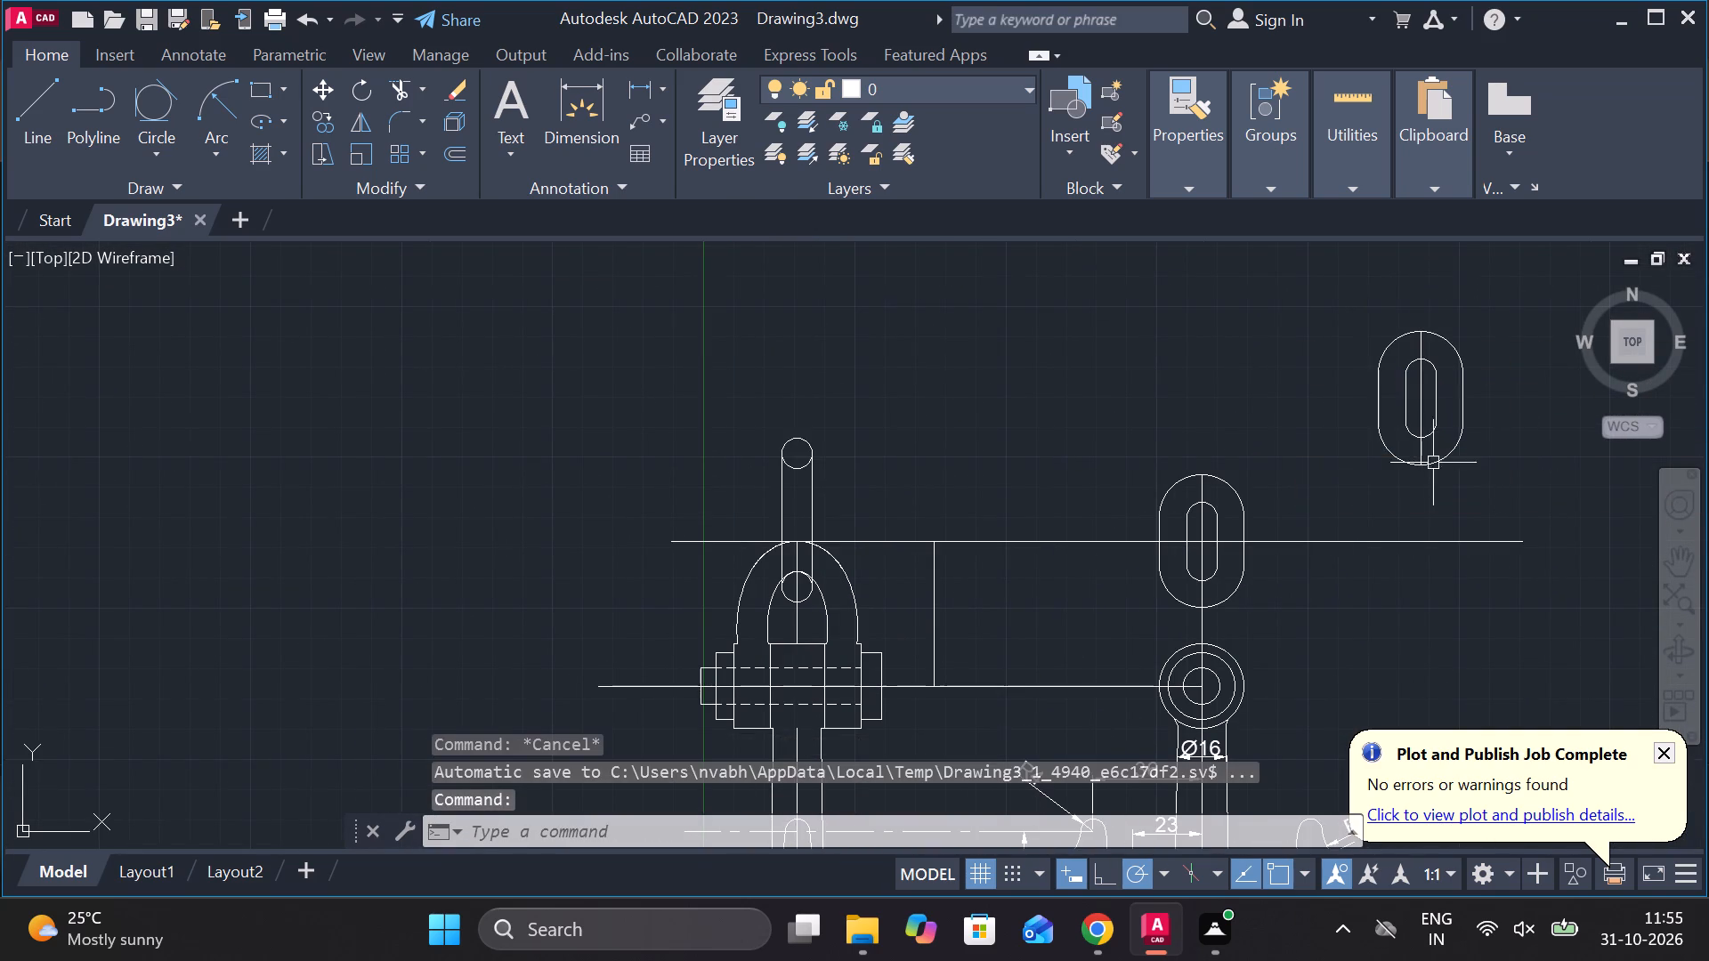
Move the detached oval link, by its centre, to just right of the circle at the top of the vertical lines.
click(1323, 325)
click(1486, 482)
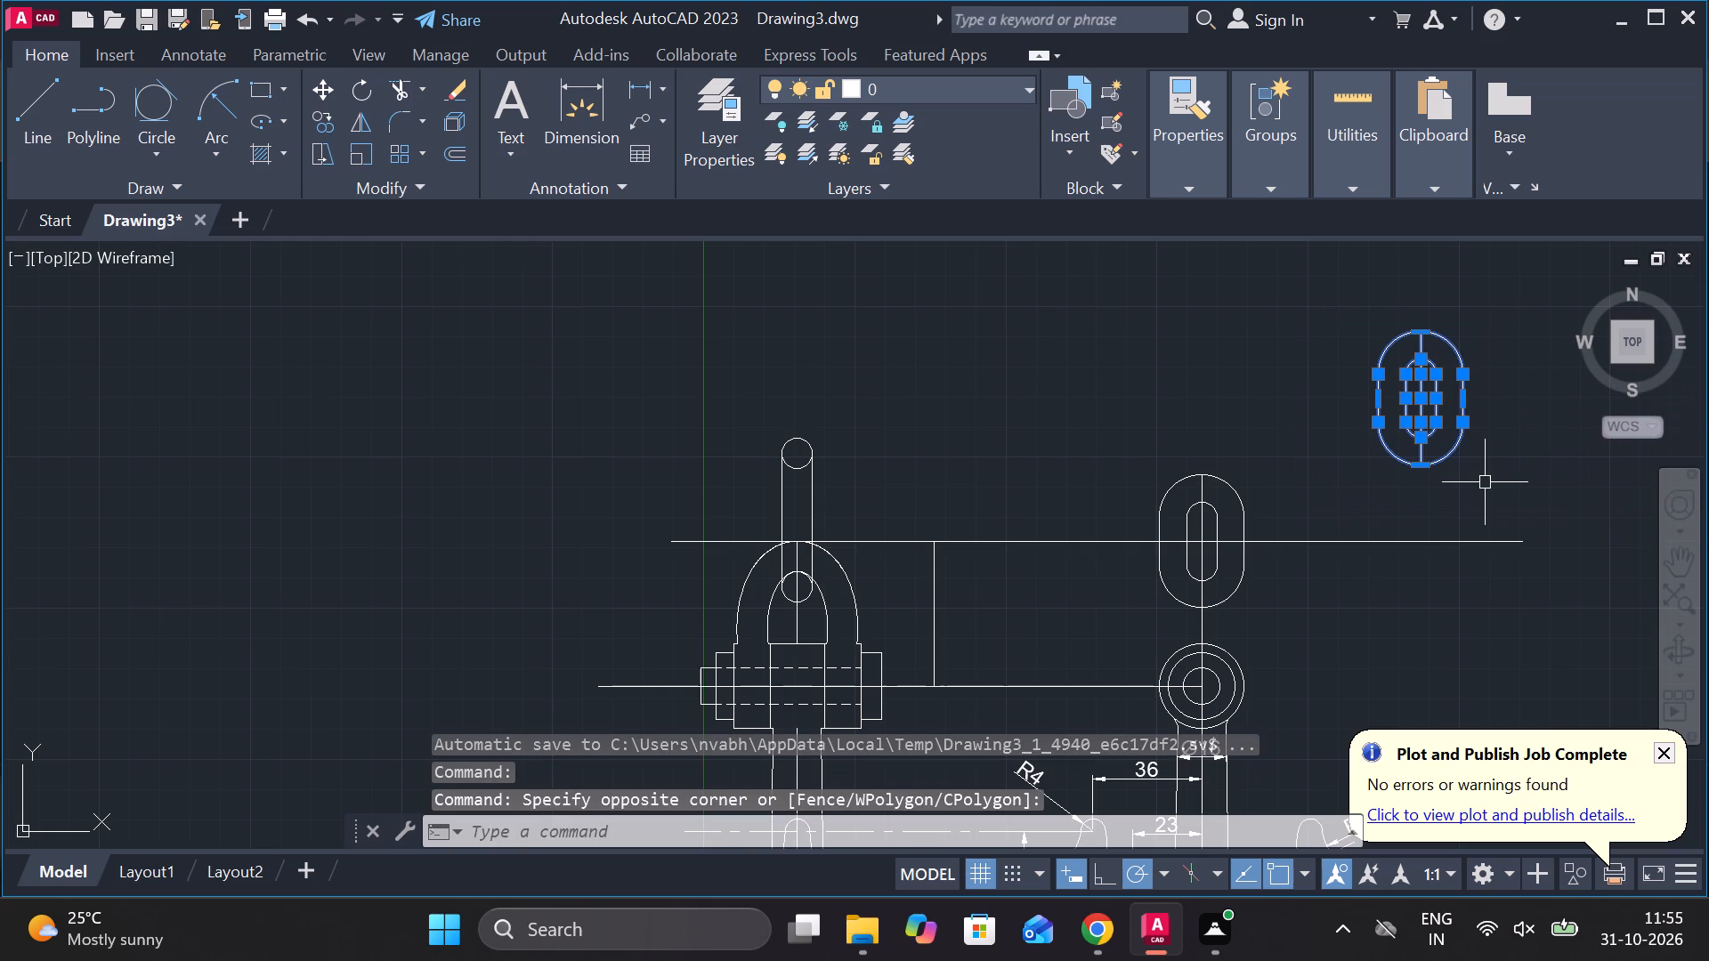
key(m)
key(Return)
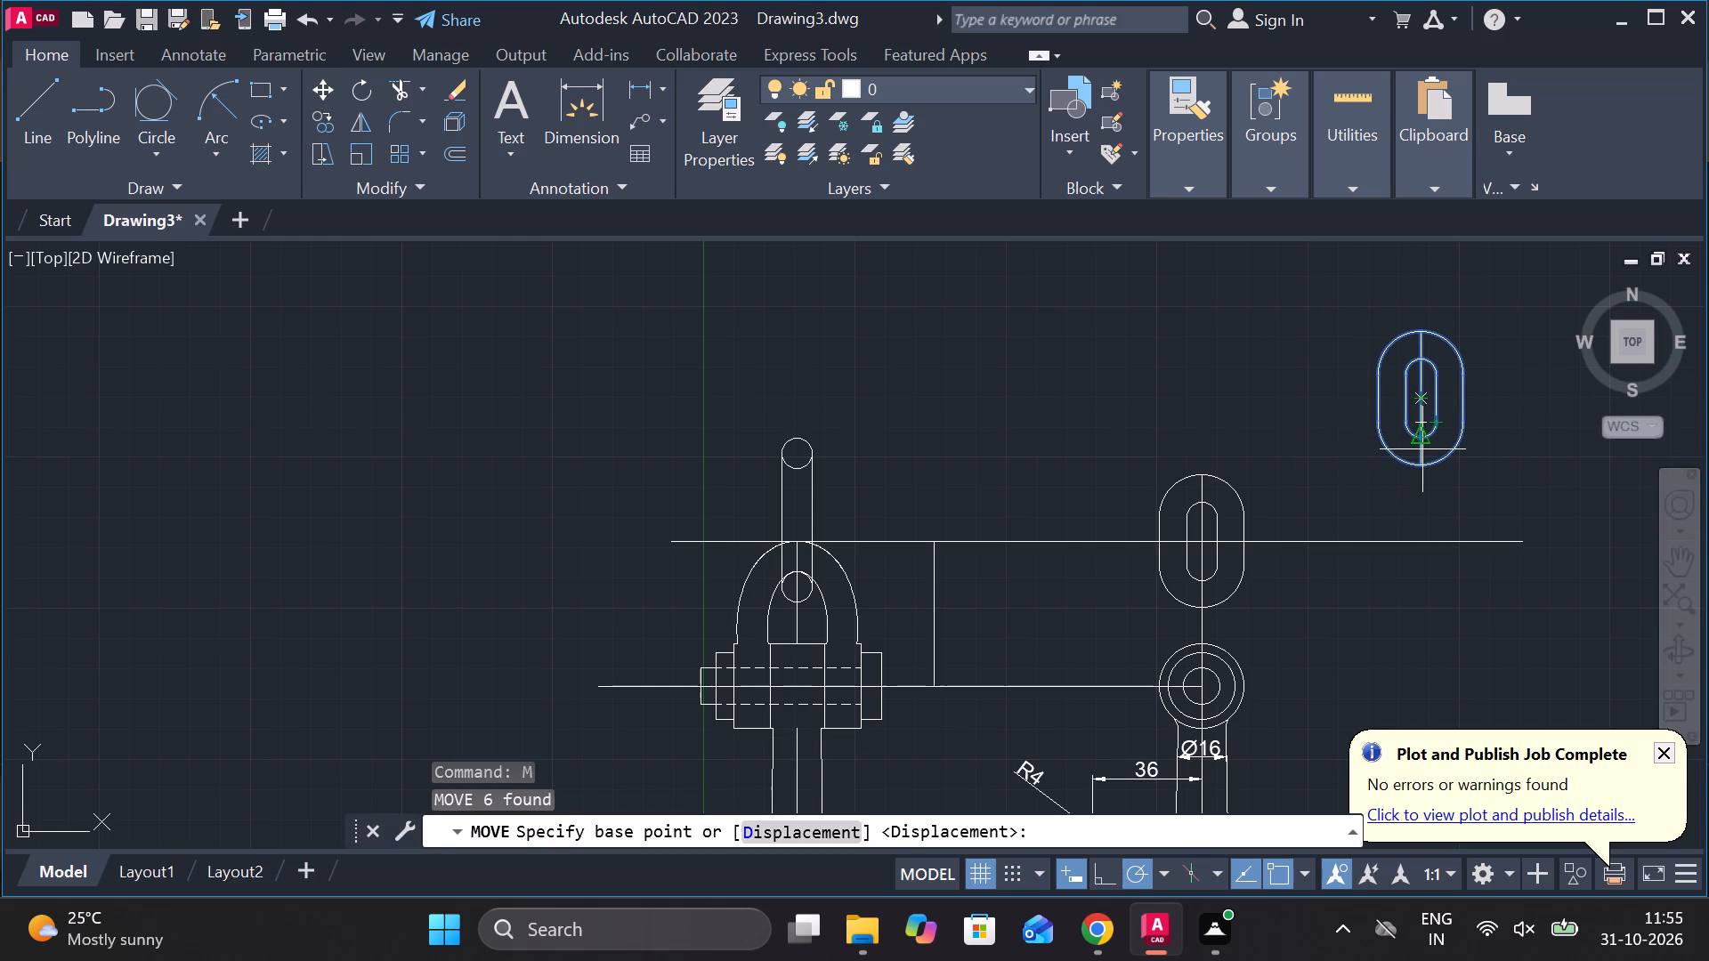
click(1421, 399)
scroll(736, 405, up, 2)
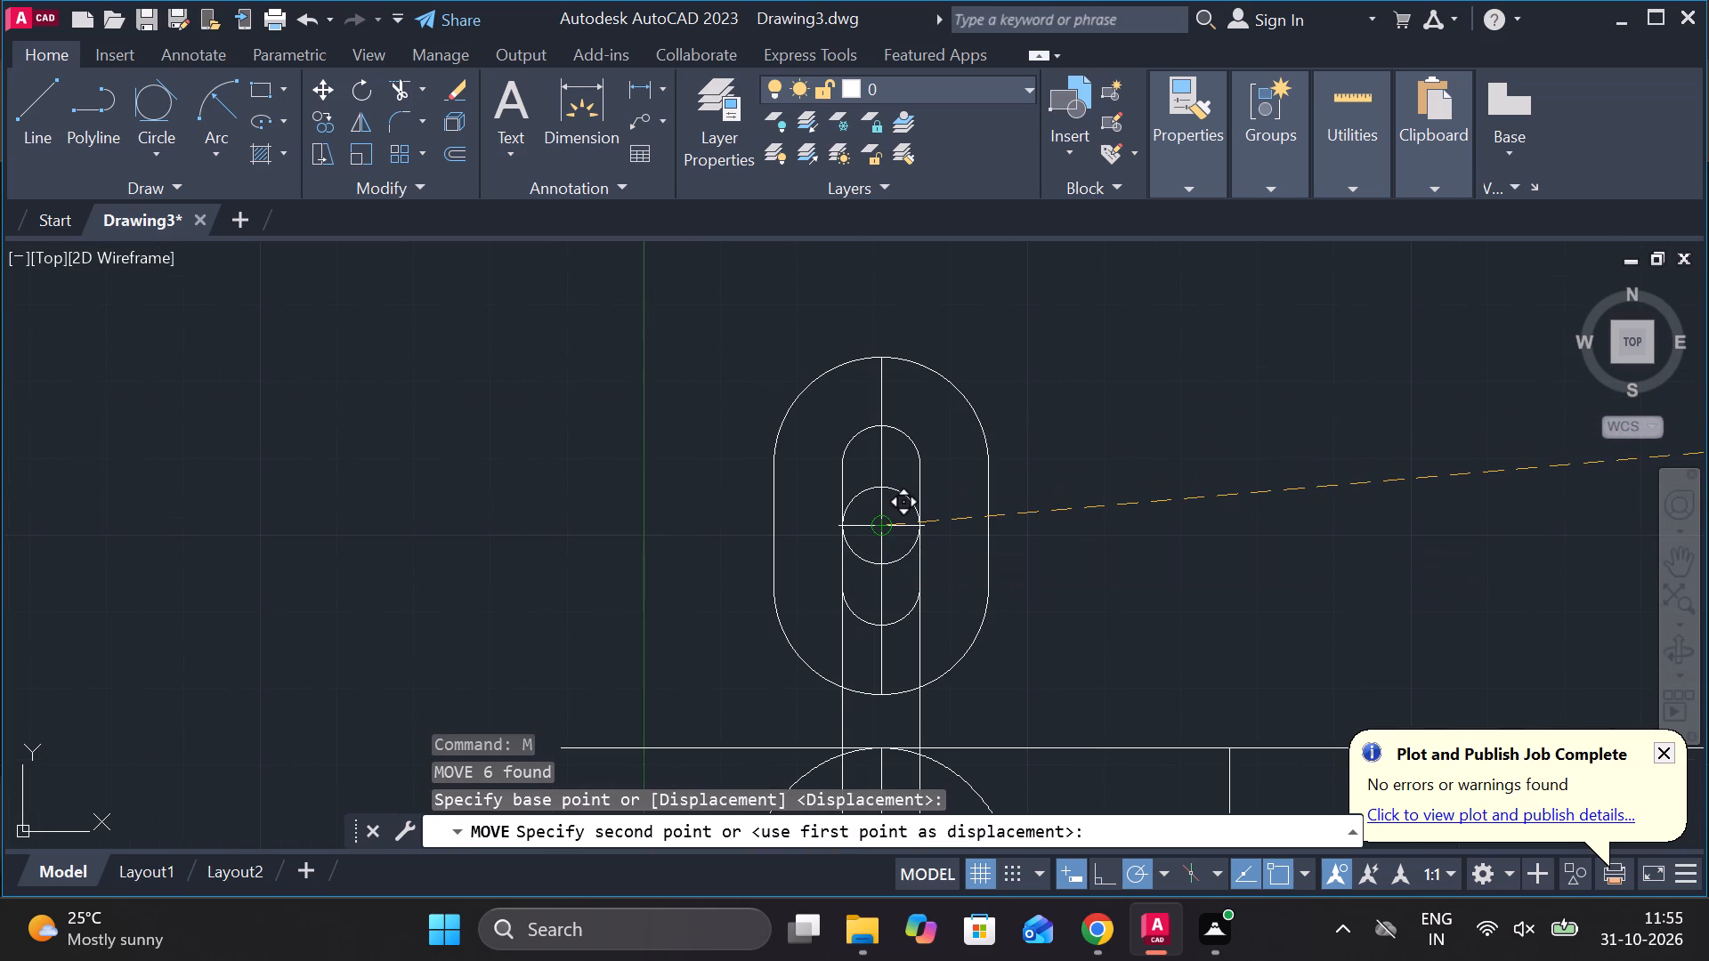
scroll(874, 533, down, 2)
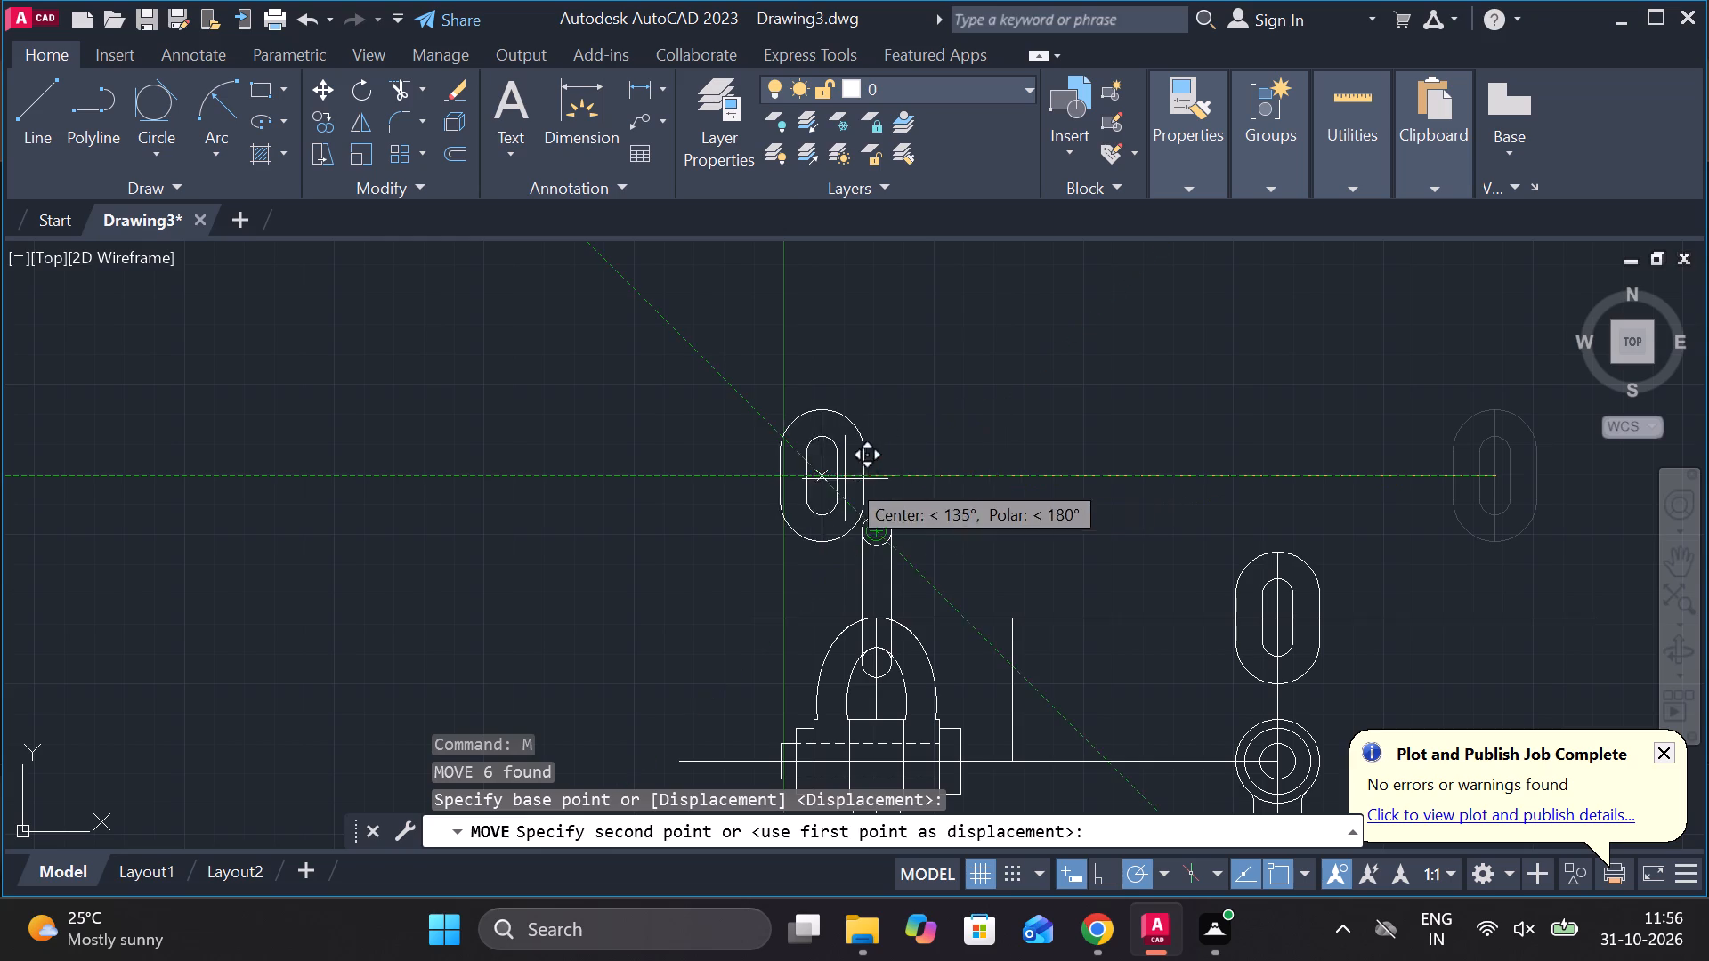
scroll(871, 505, up, 3)
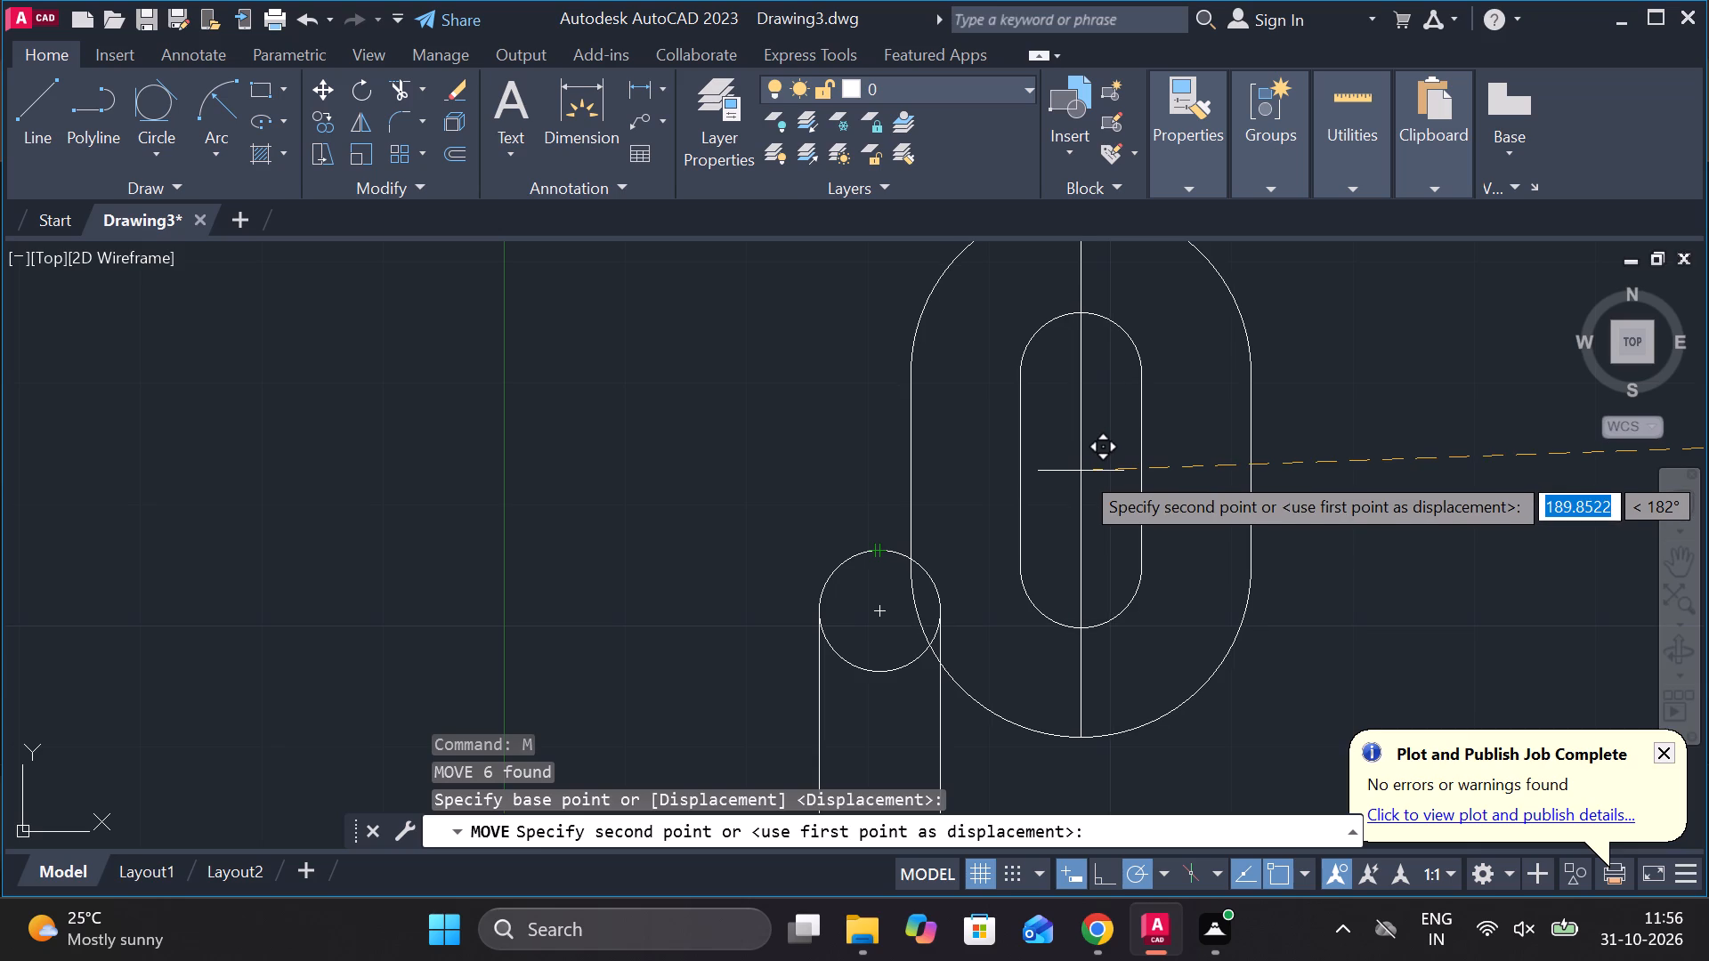
middle_drag(1093, 508, 1138, 172)
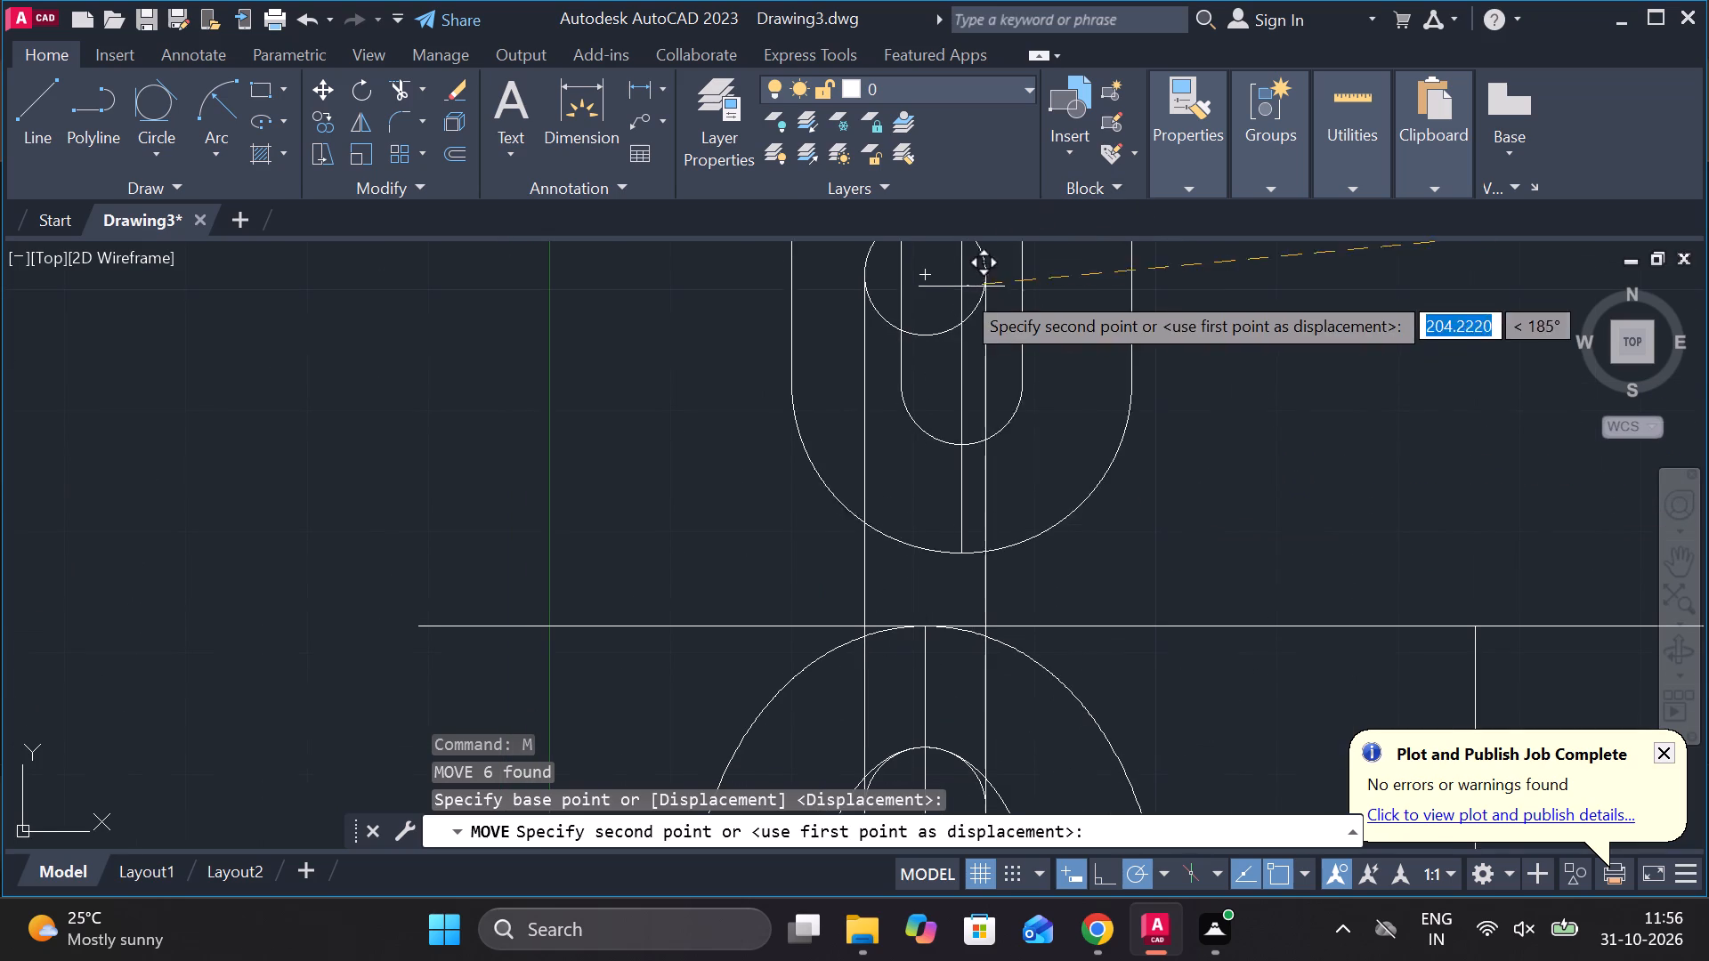
middle_drag(922, 276, 902, 343)
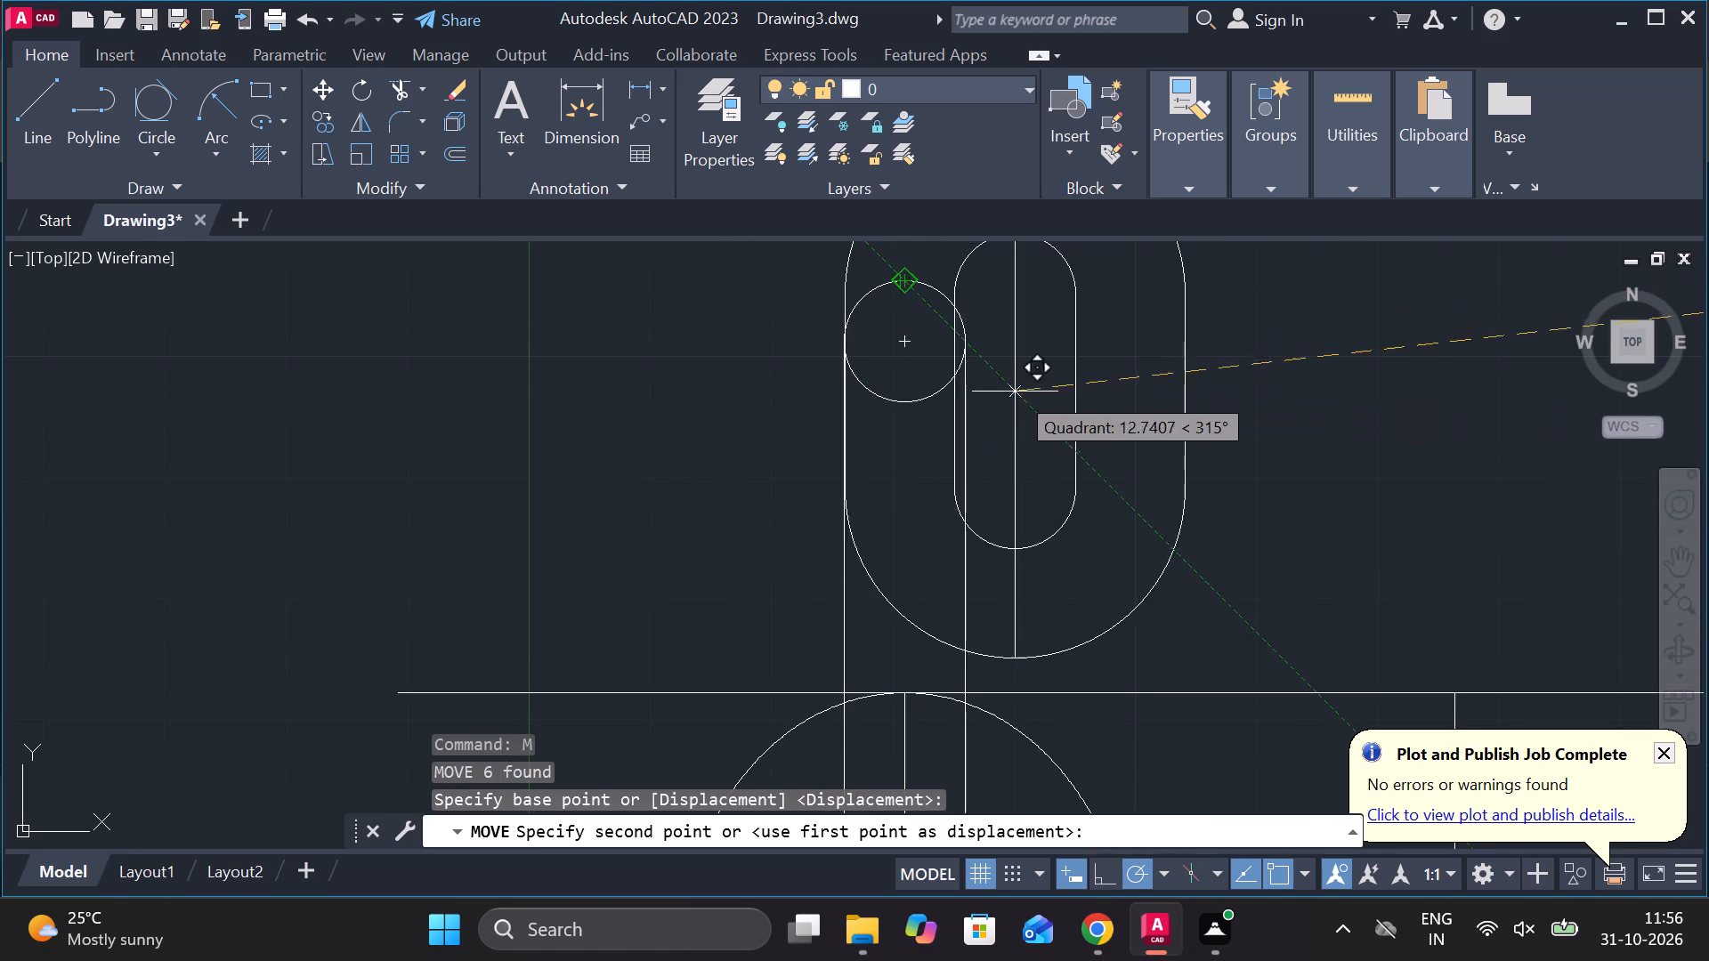
click(1221, 406)
scroll(1221, 406, down, 2)
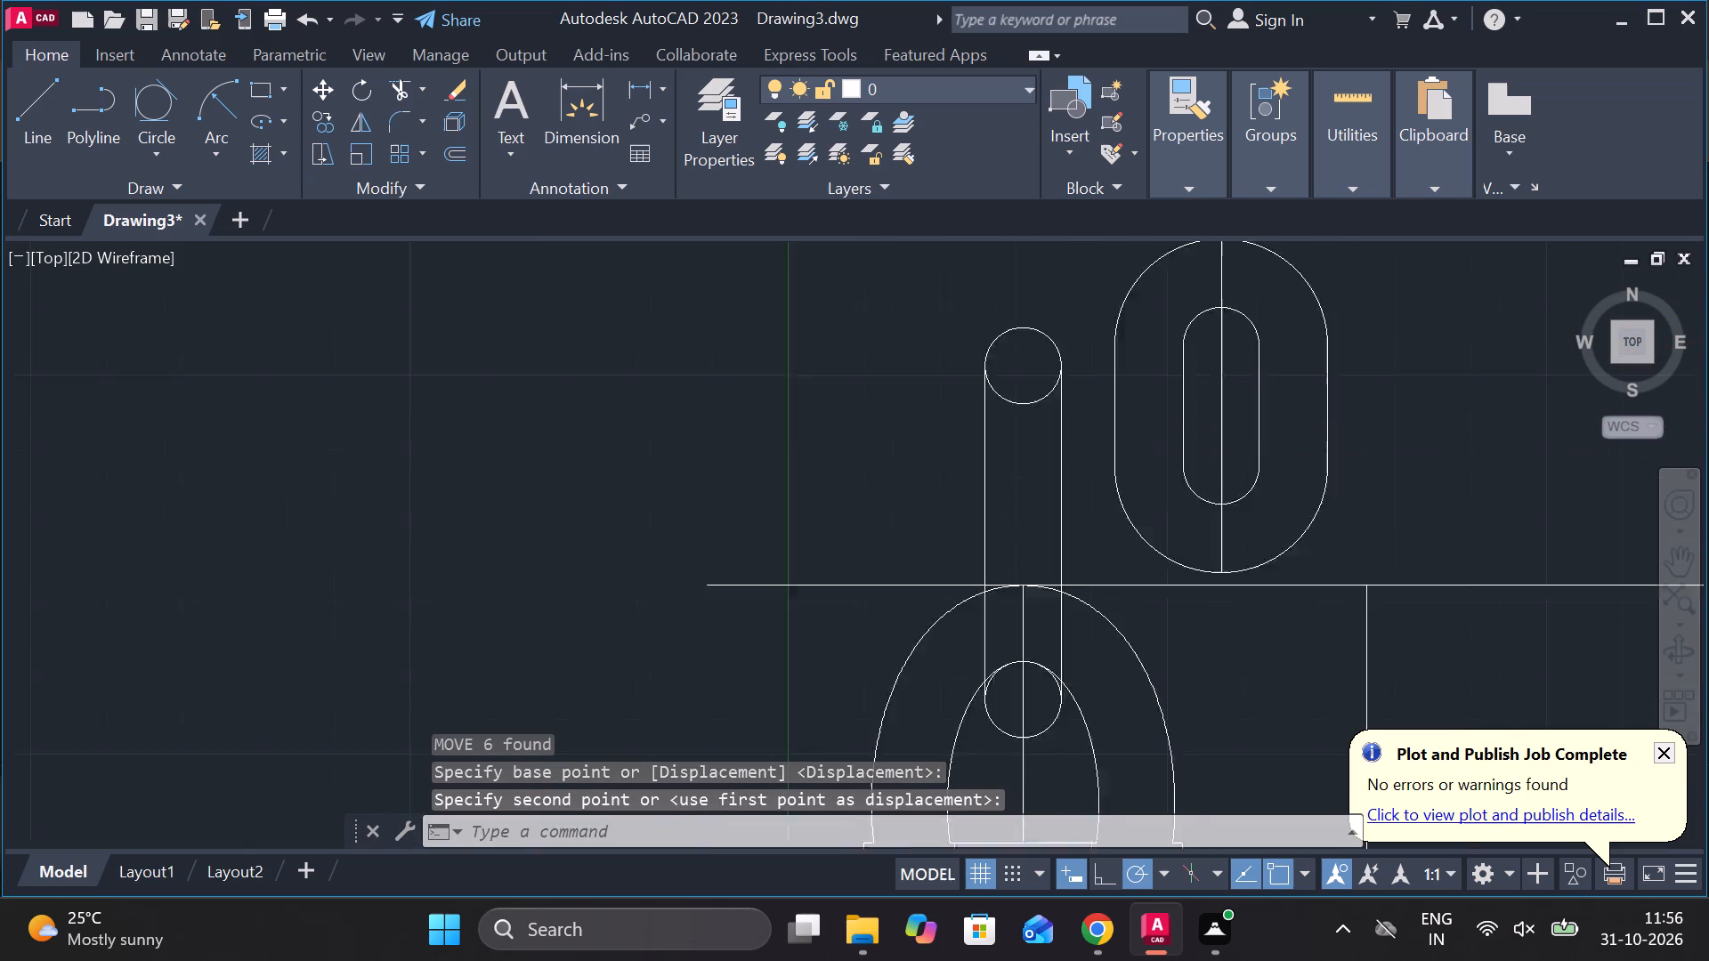
key(Escape)
Draw a short horizontal line from the detached oval link's centre to its inner slot's left edge.
key(l)
key(Return)
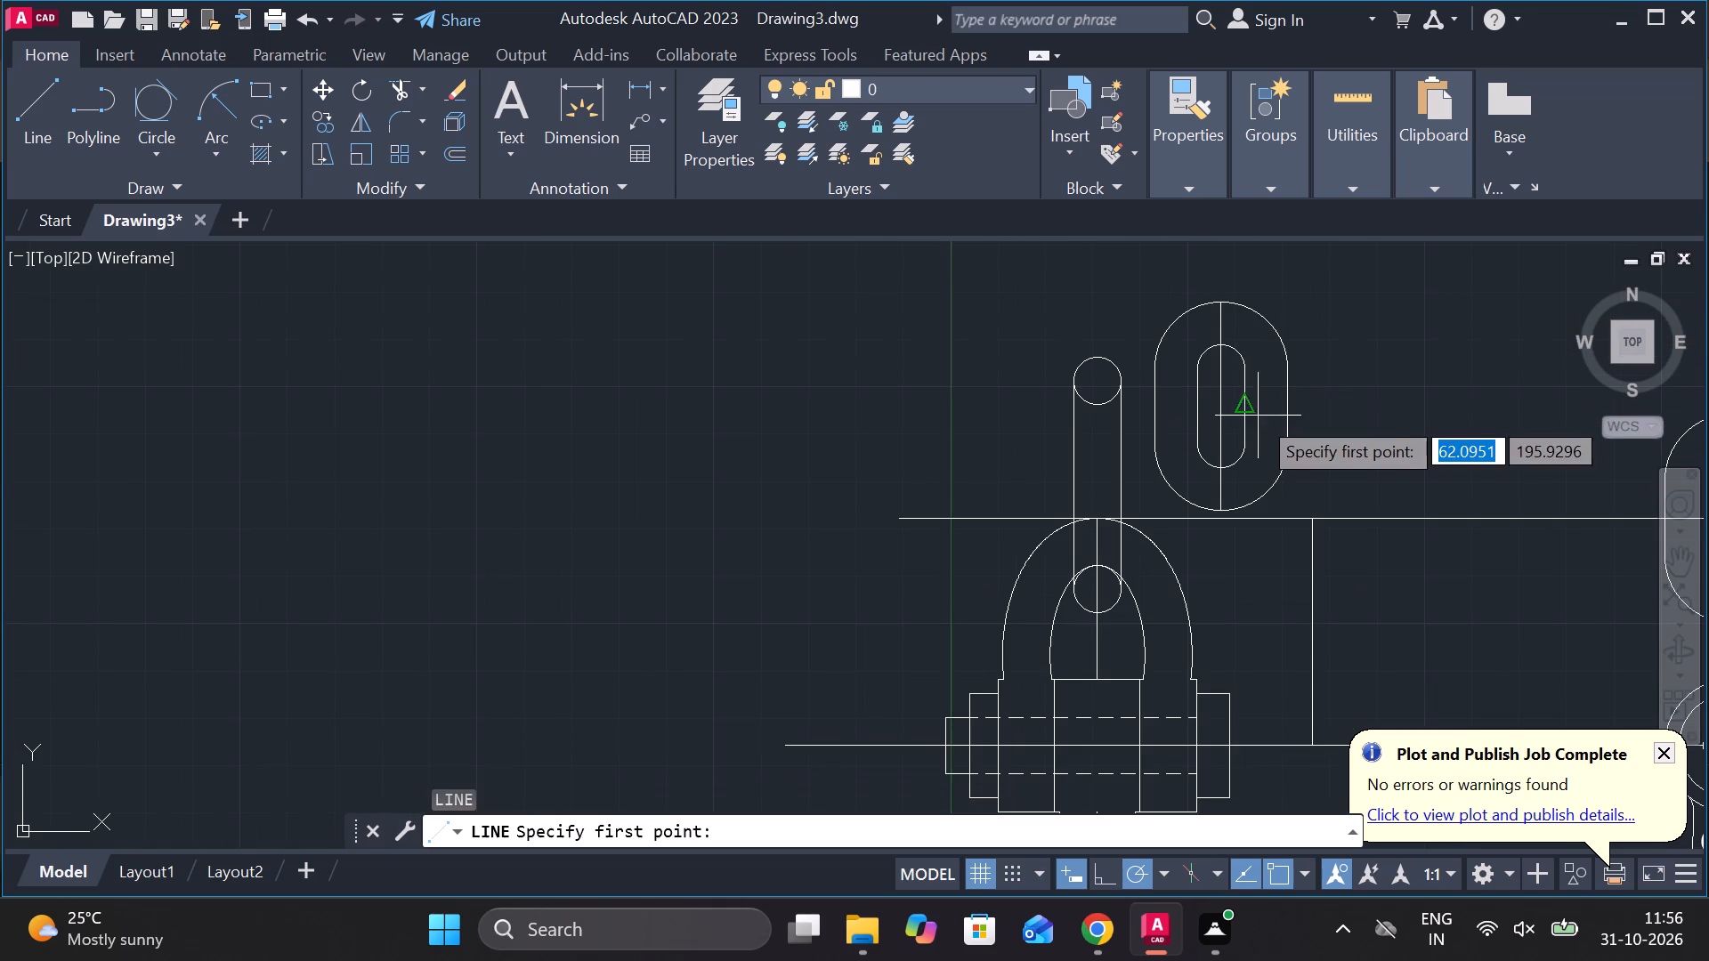
scroll(1215, 416, up, 2)
click(1212, 383)
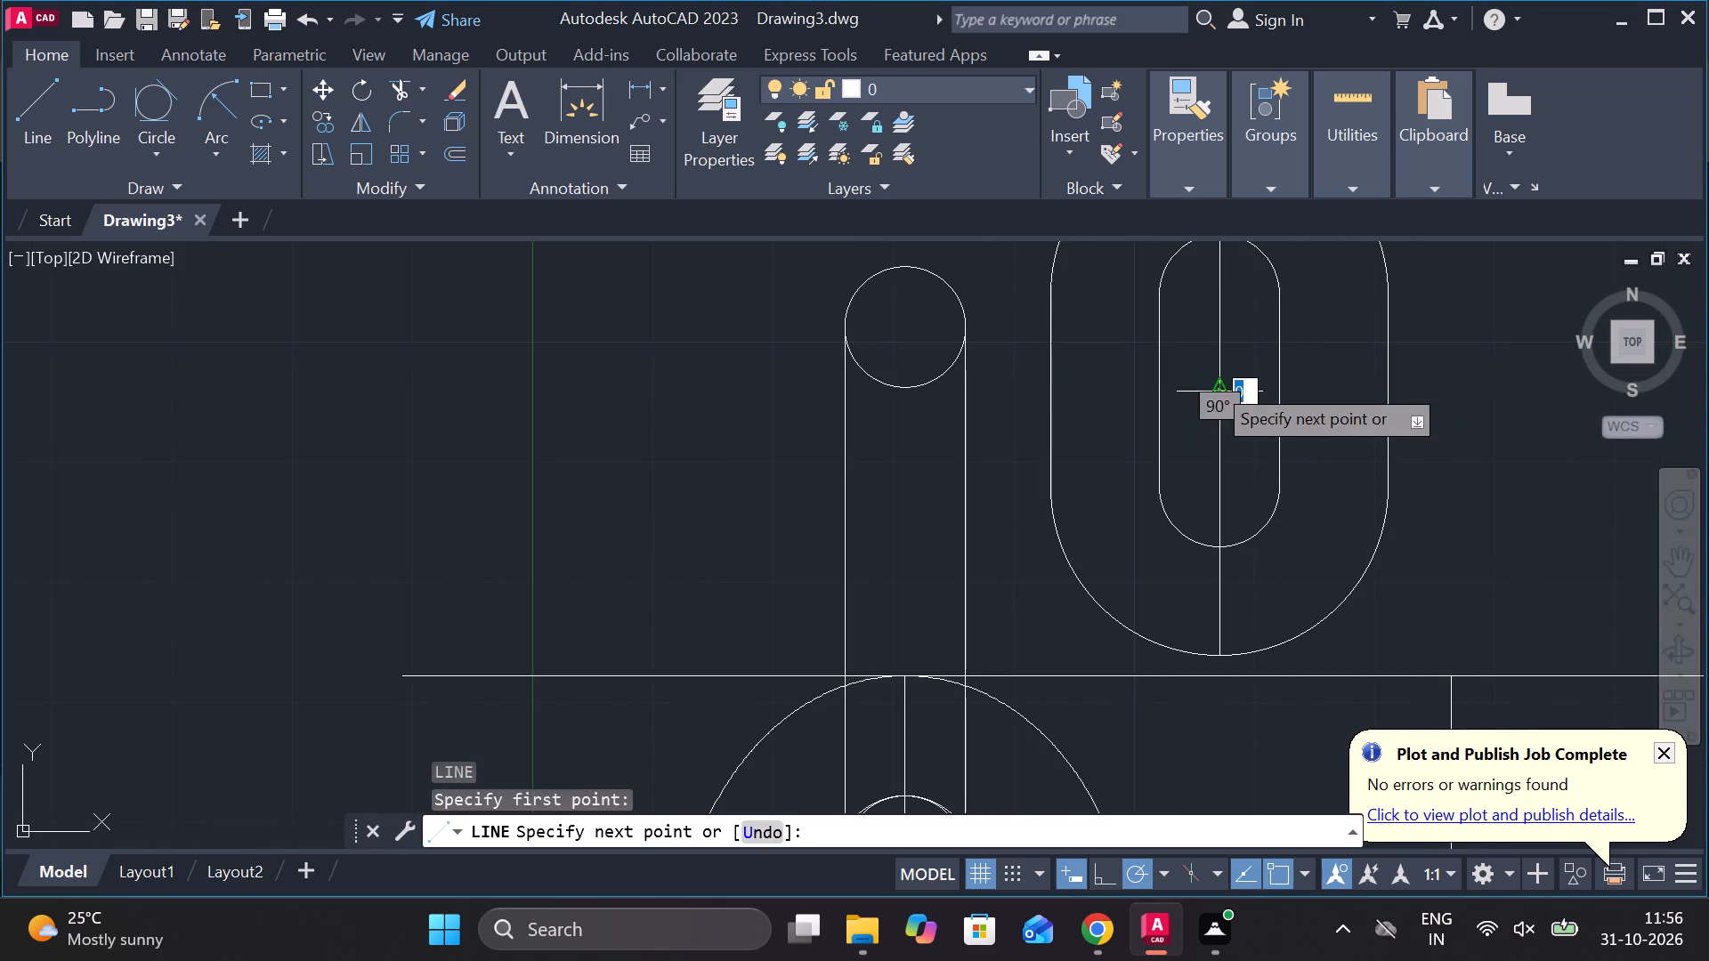
click(1157, 385)
scroll(1220, 377, down, 1)
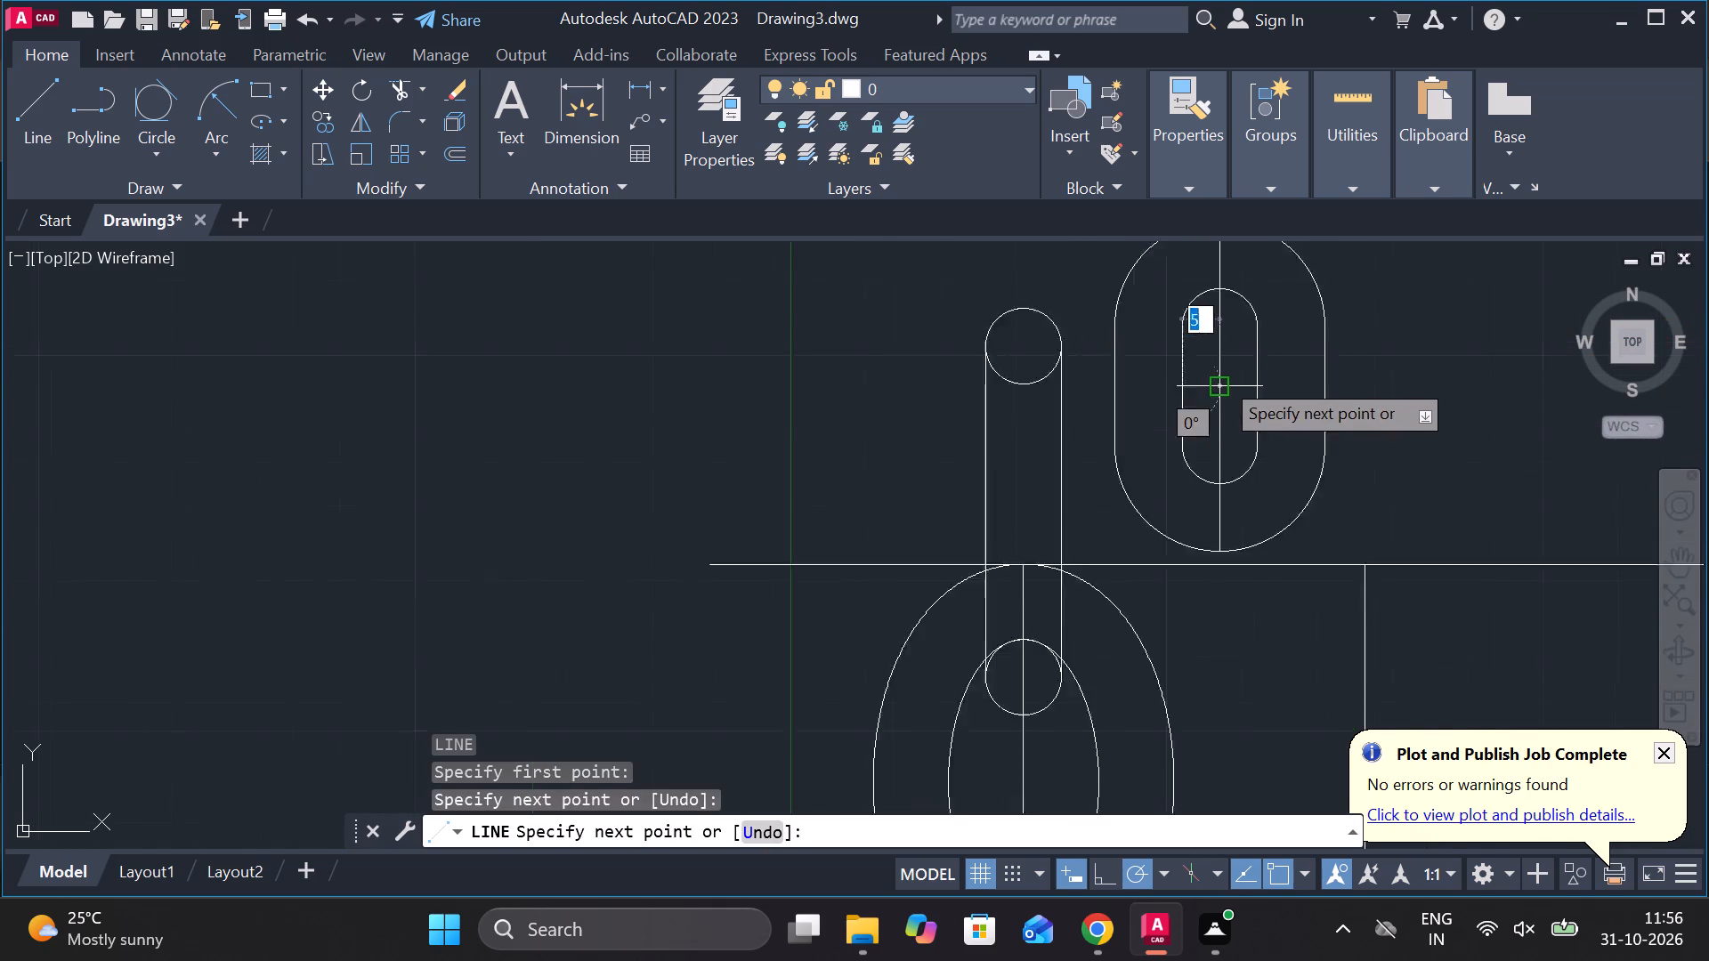
scroll(1220, 377, down, 1)
key(Escape)
Move the detached oval link by its centre onto the centre of the circle topping the two vertical lines.
click(1298, 456)
click(1170, 280)
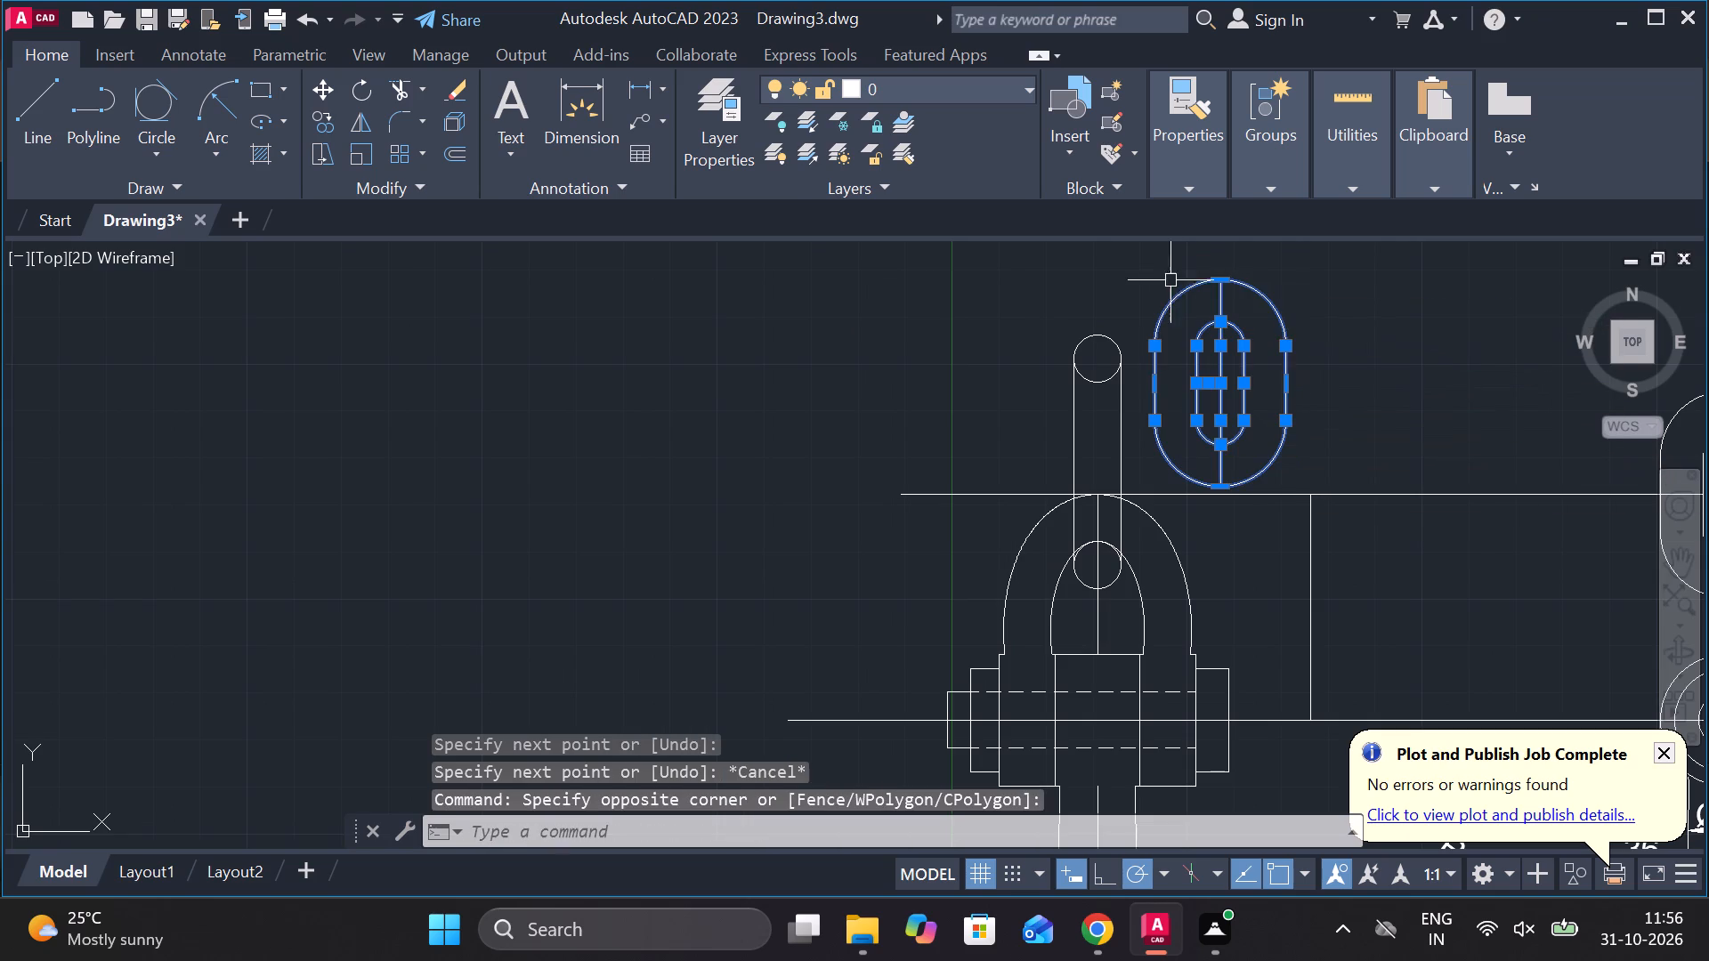
key(m)
key(Return)
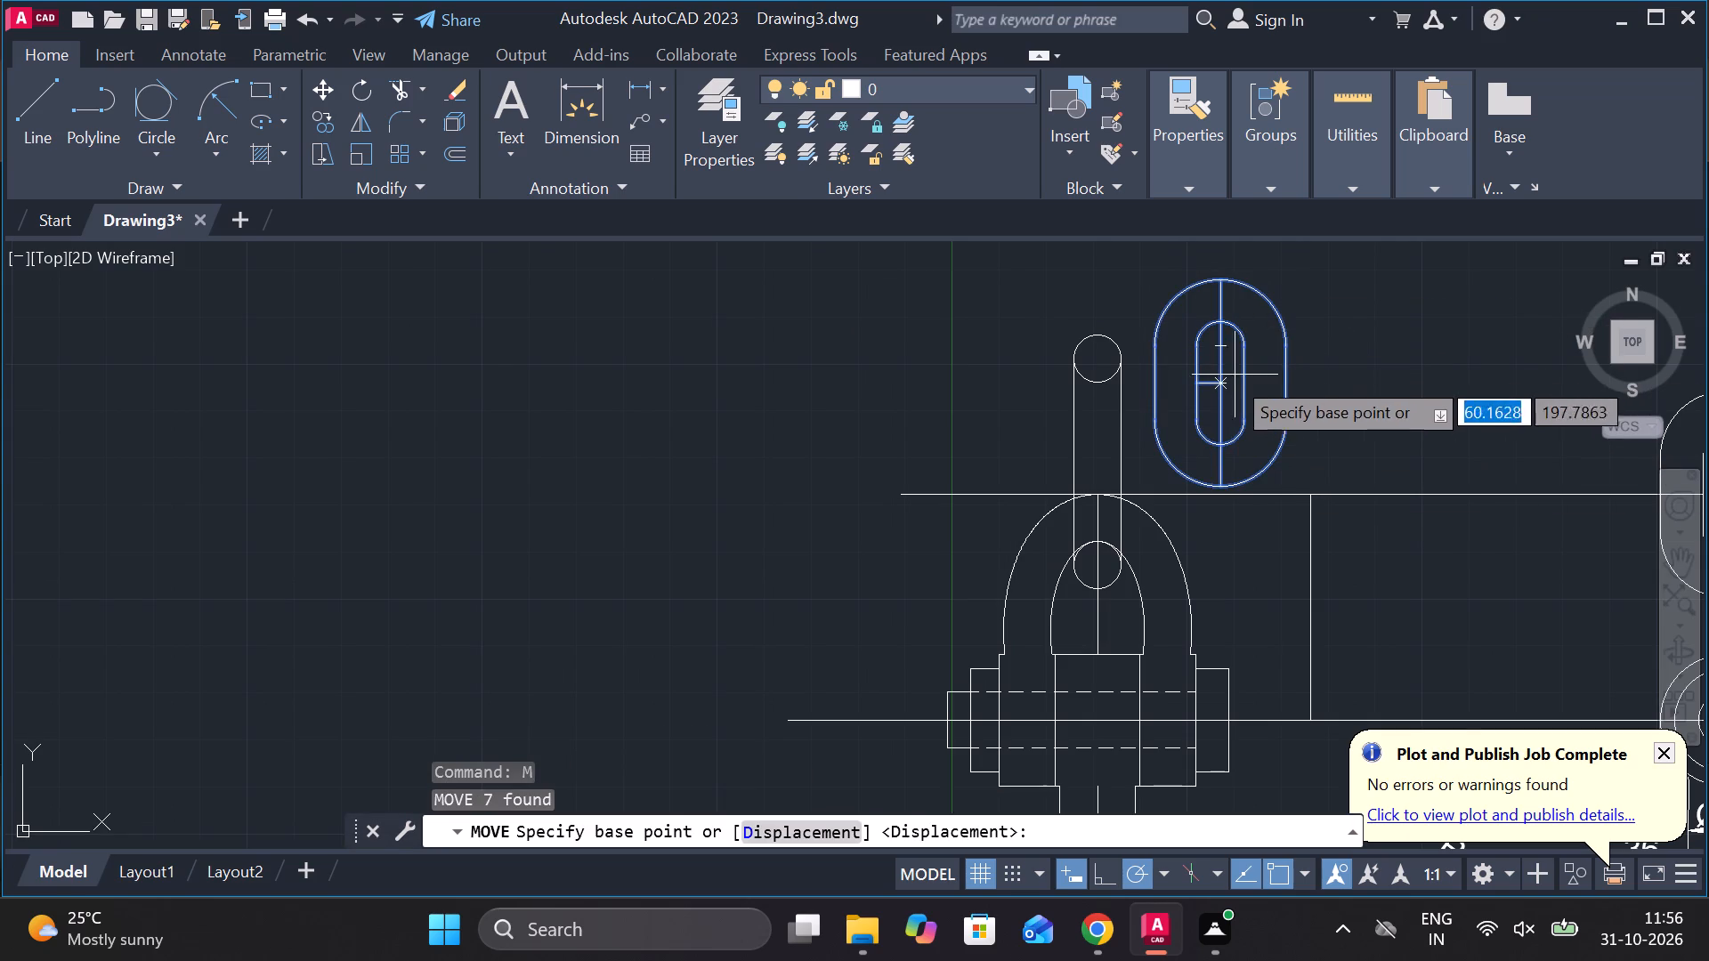
click(1226, 383)
click(1096, 363)
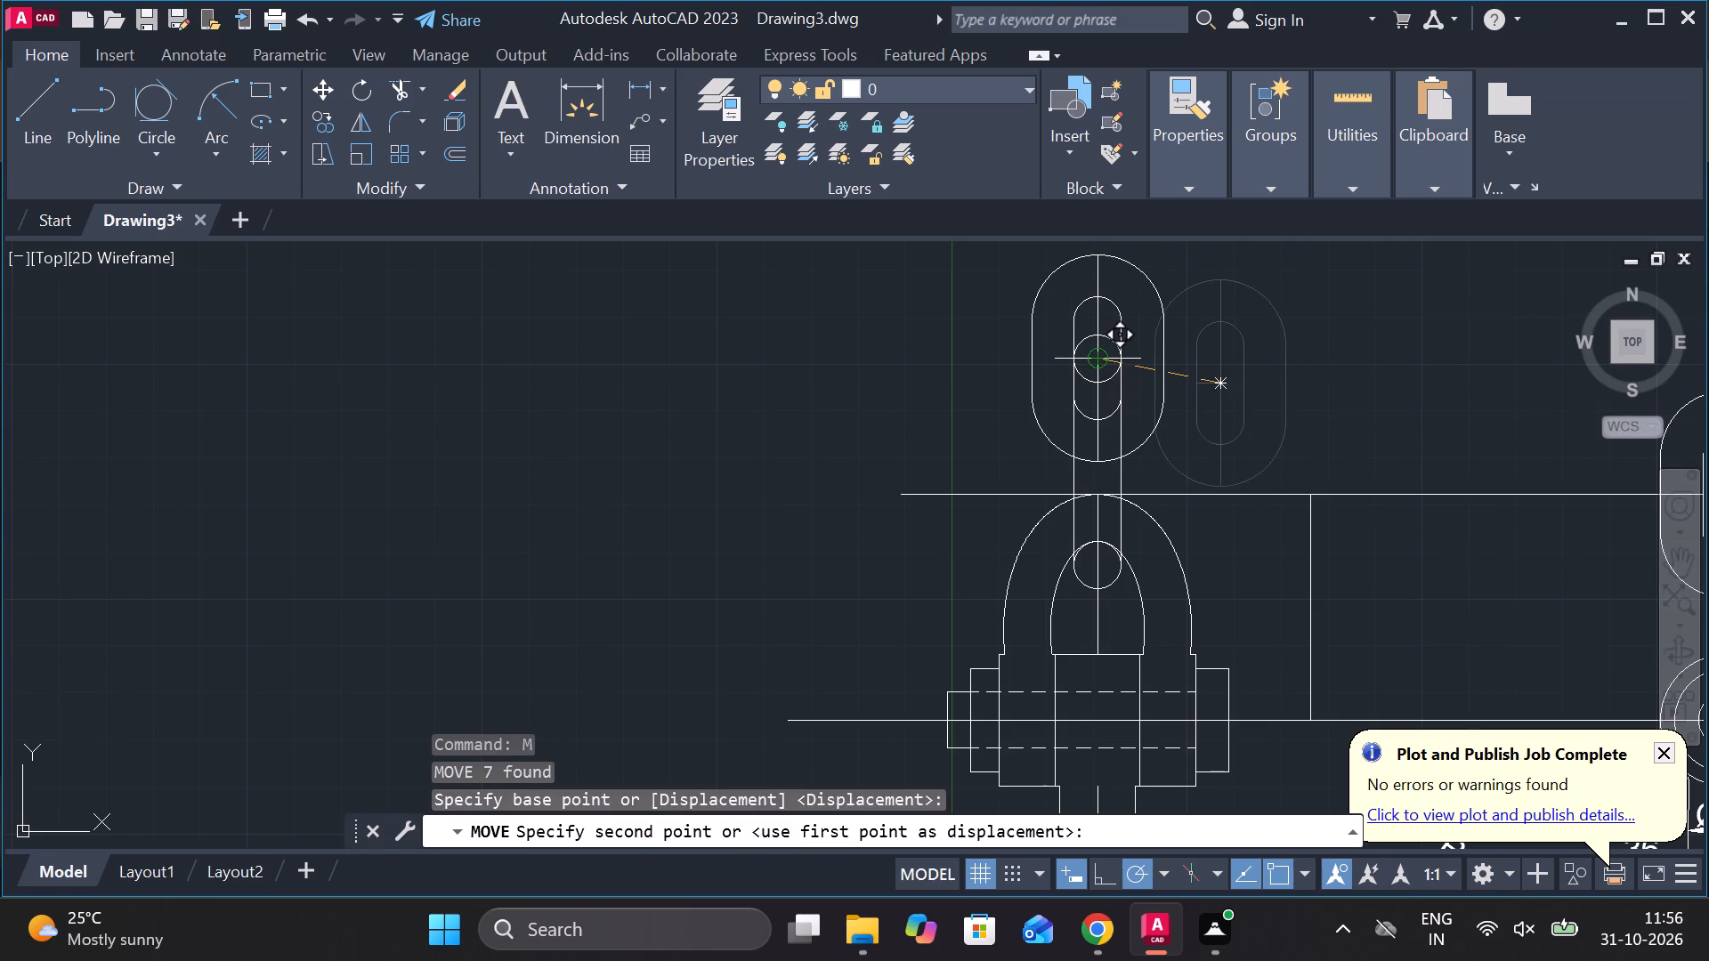
Erase the small circle, the short horizontal line and the vertical centre line inside the moved oval link.
scroll(1214, 344, up, 1)
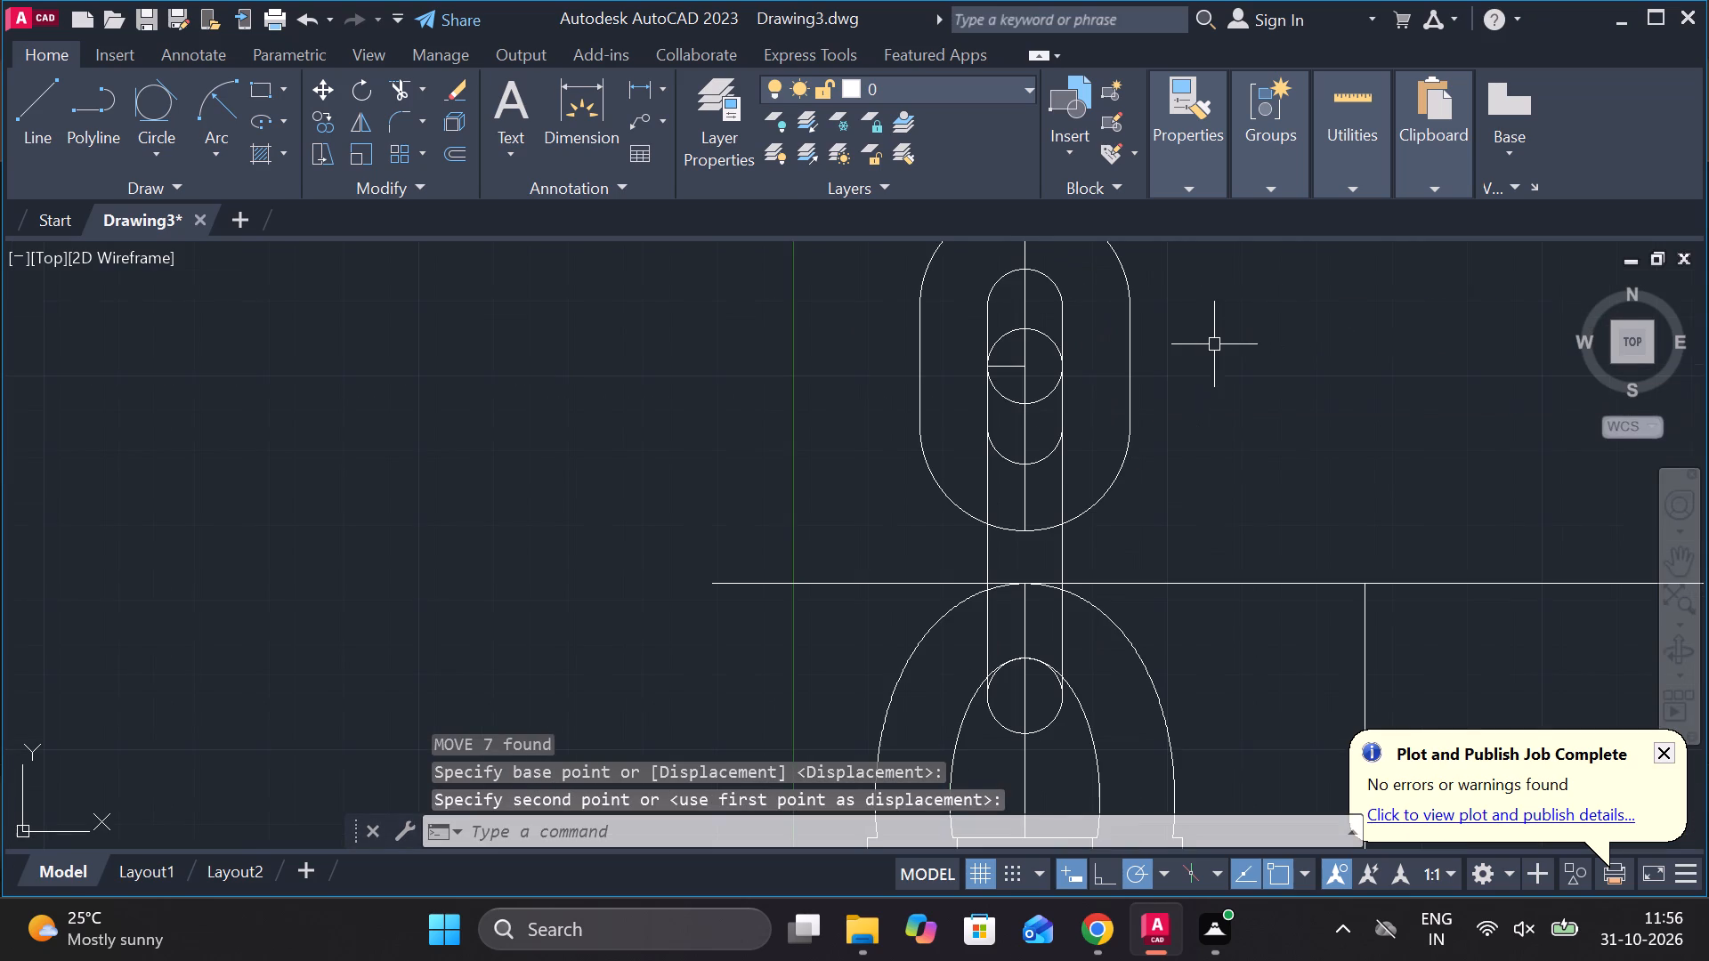
click(1041, 332)
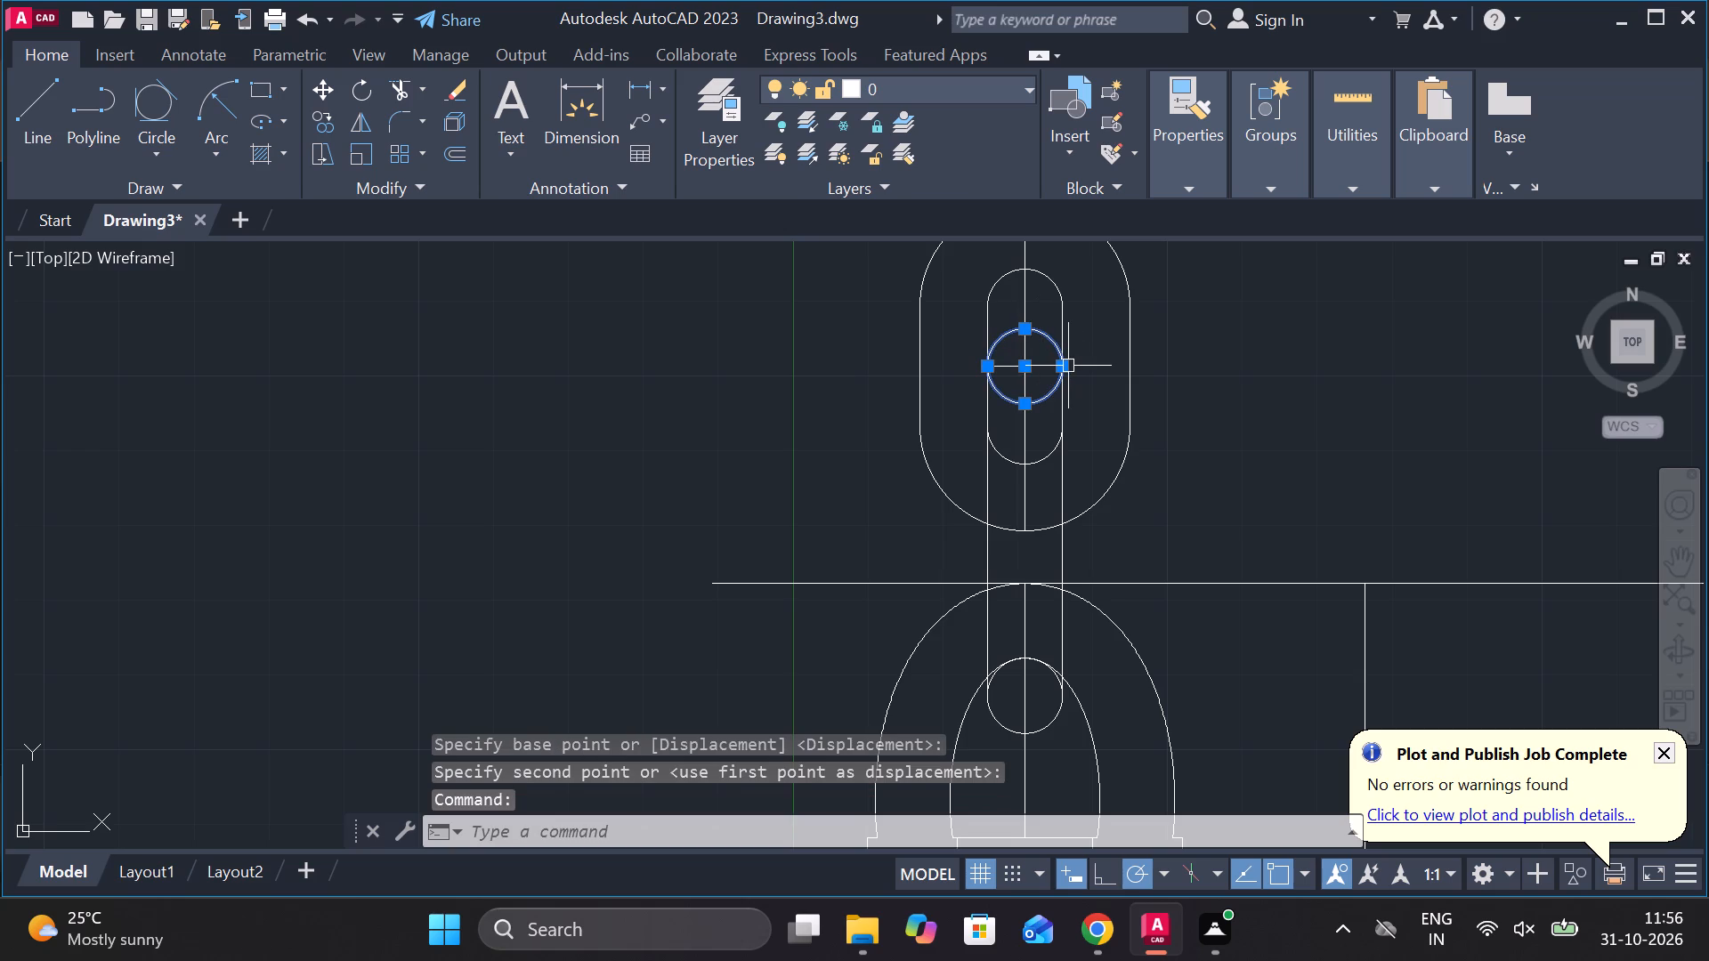
text(e)
key(space)
click(1000, 366)
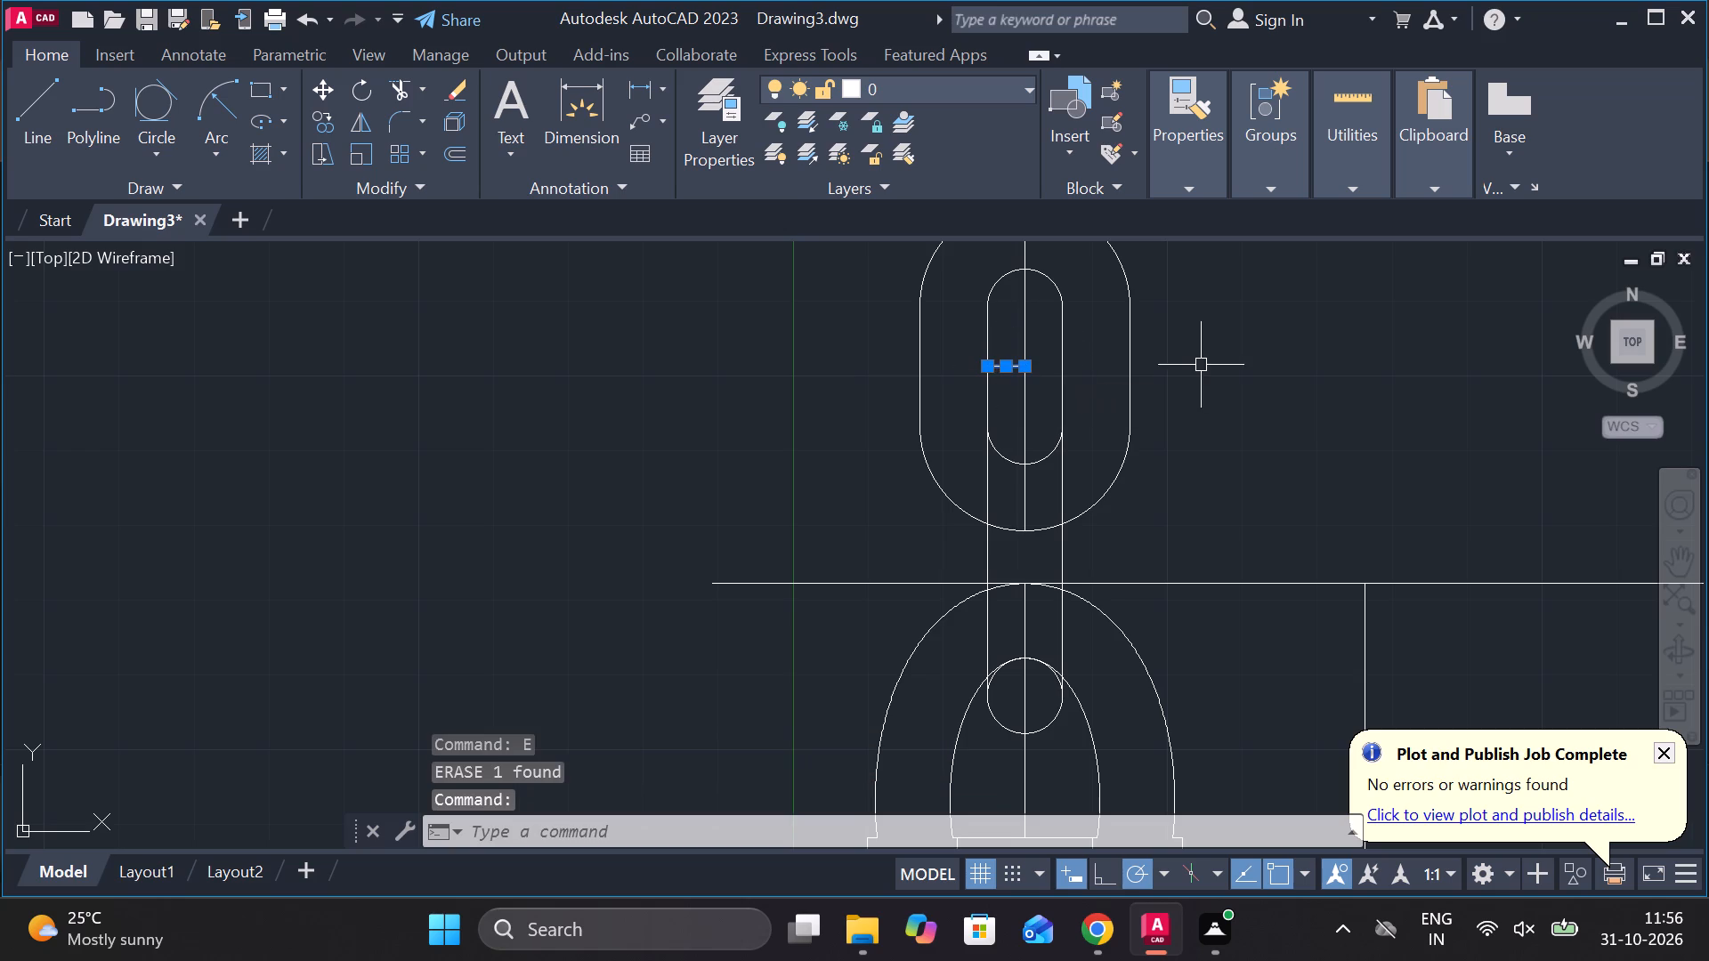
text(e)
key(space)
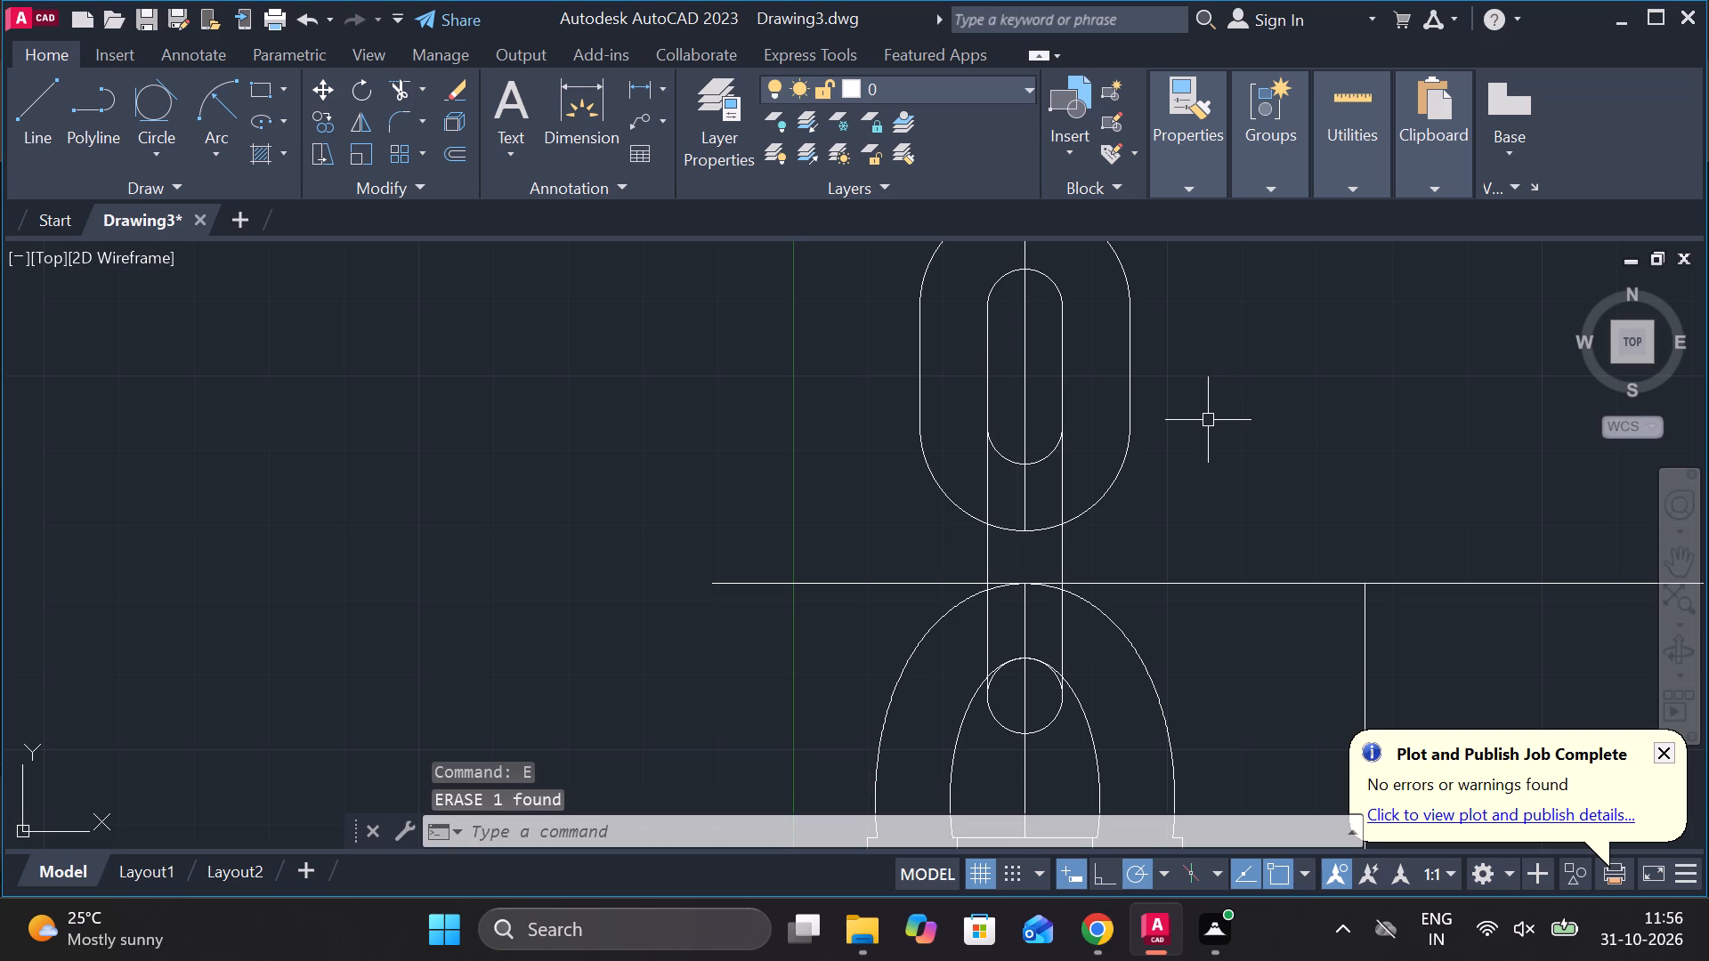
click(1024, 489)
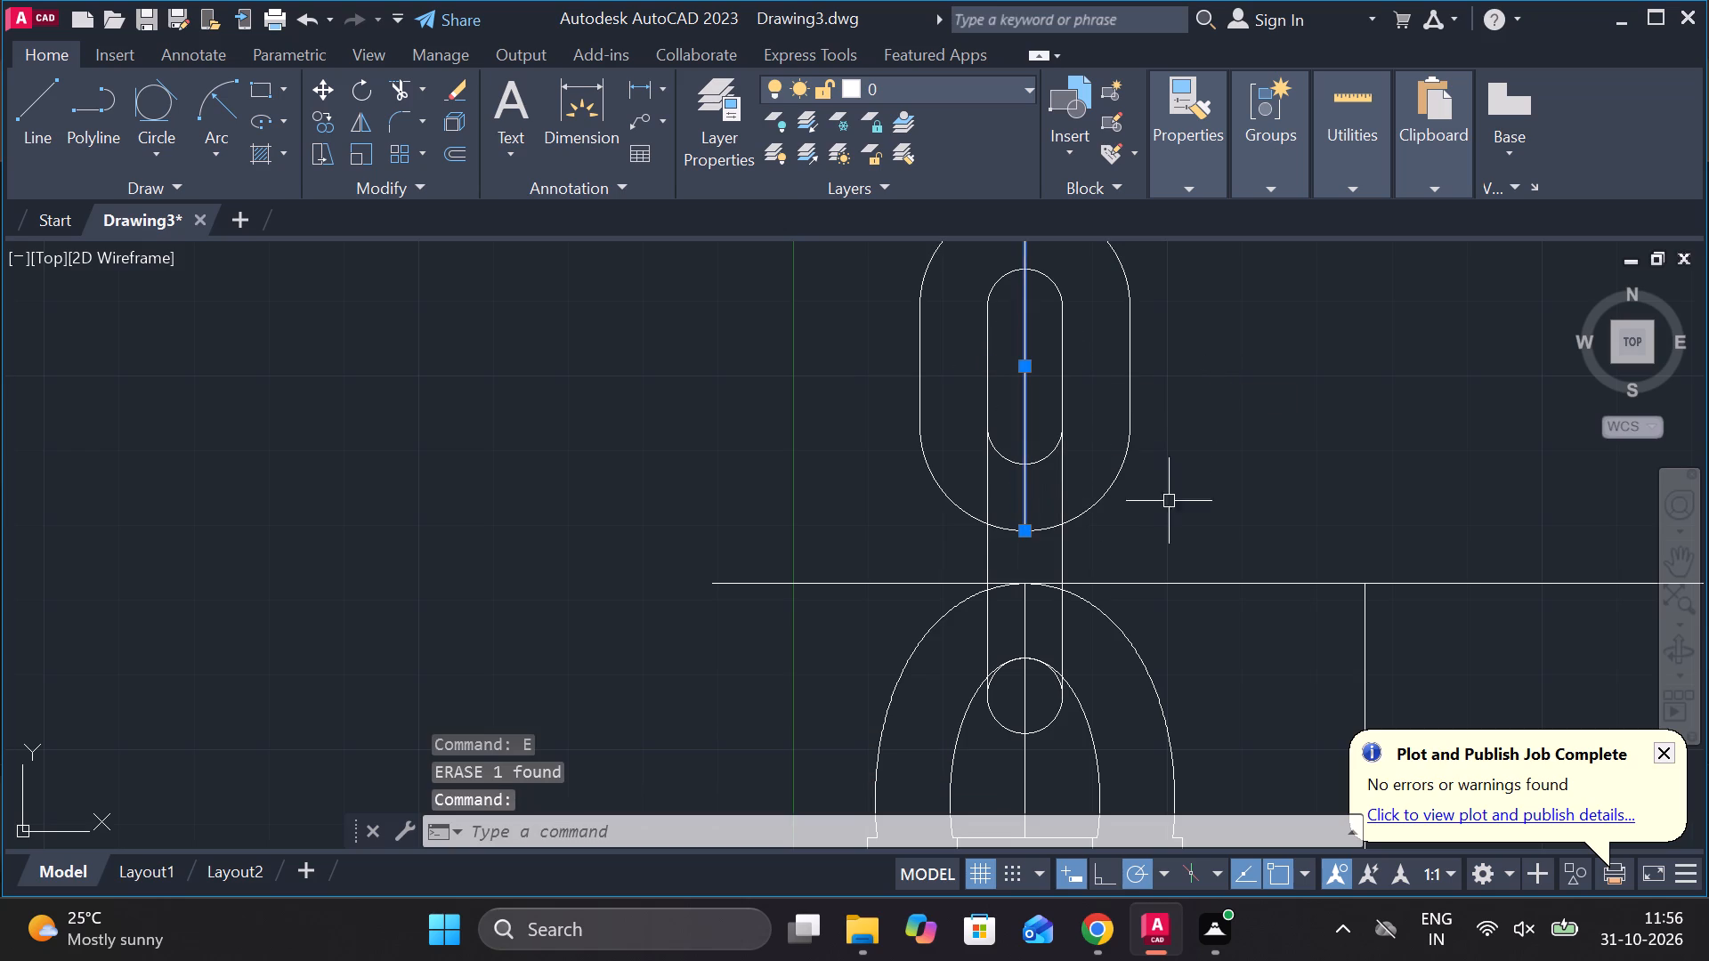
text(e)
key(space)
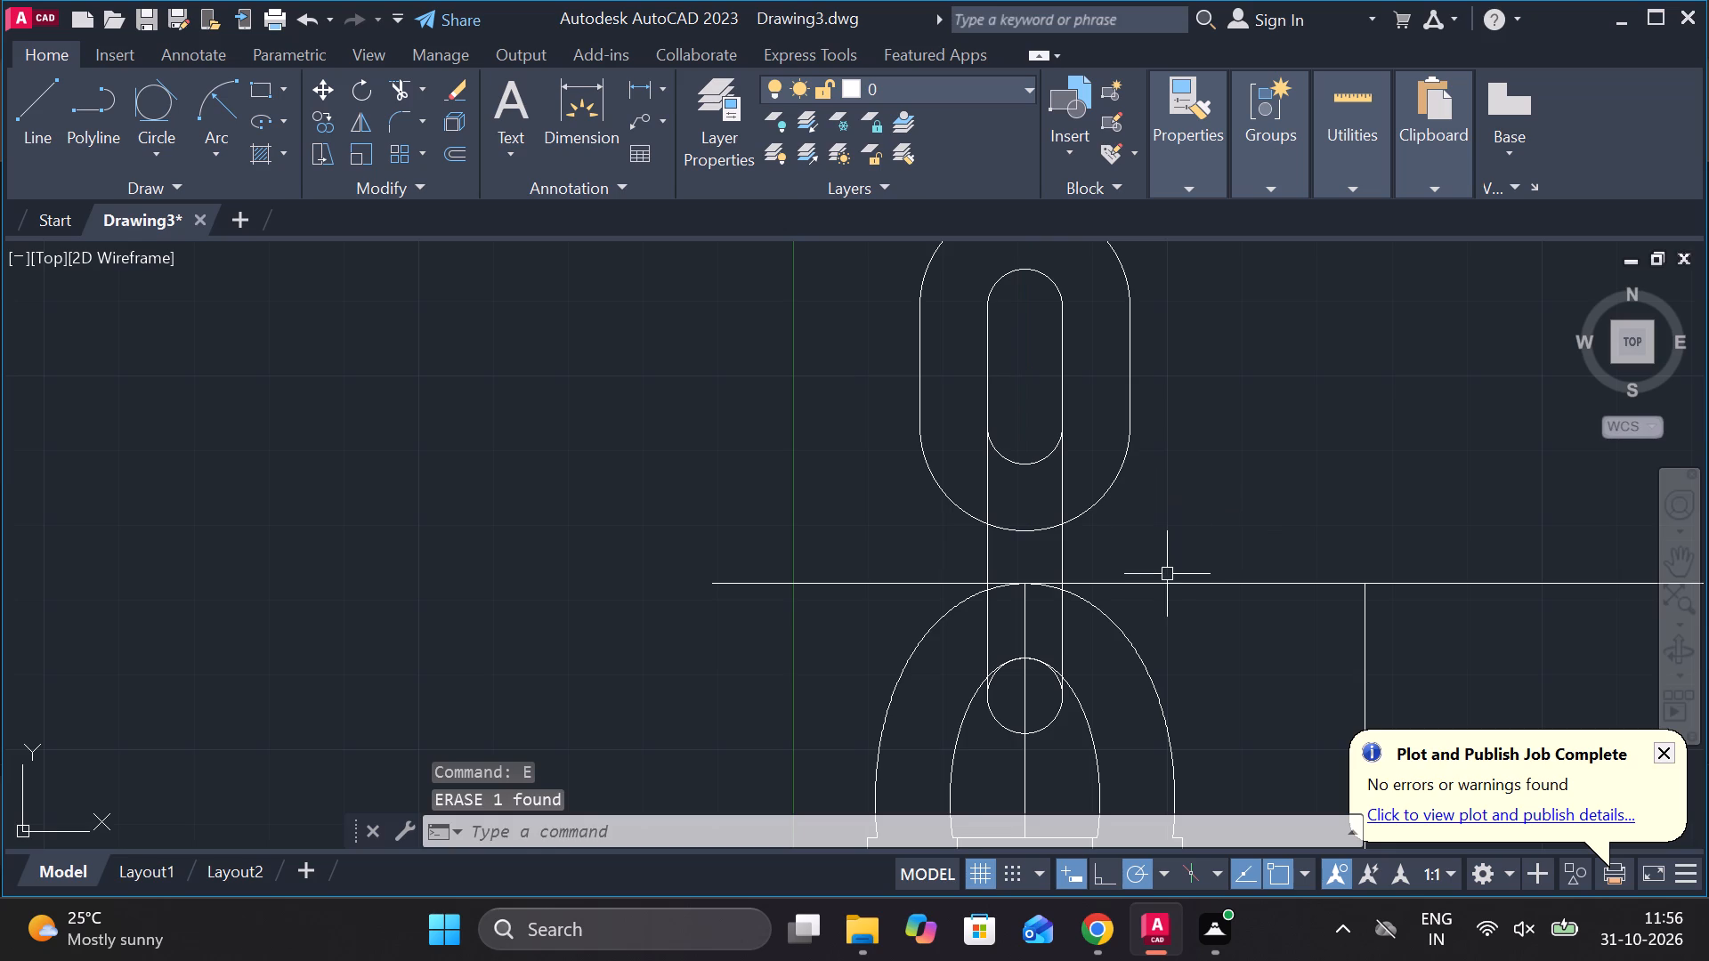
Erase the long horizontal line touching the shackle arch's top and the arch's vertical centre line.
click(1167, 576)
click(1167, 576)
click(1167, 584)
text(e)
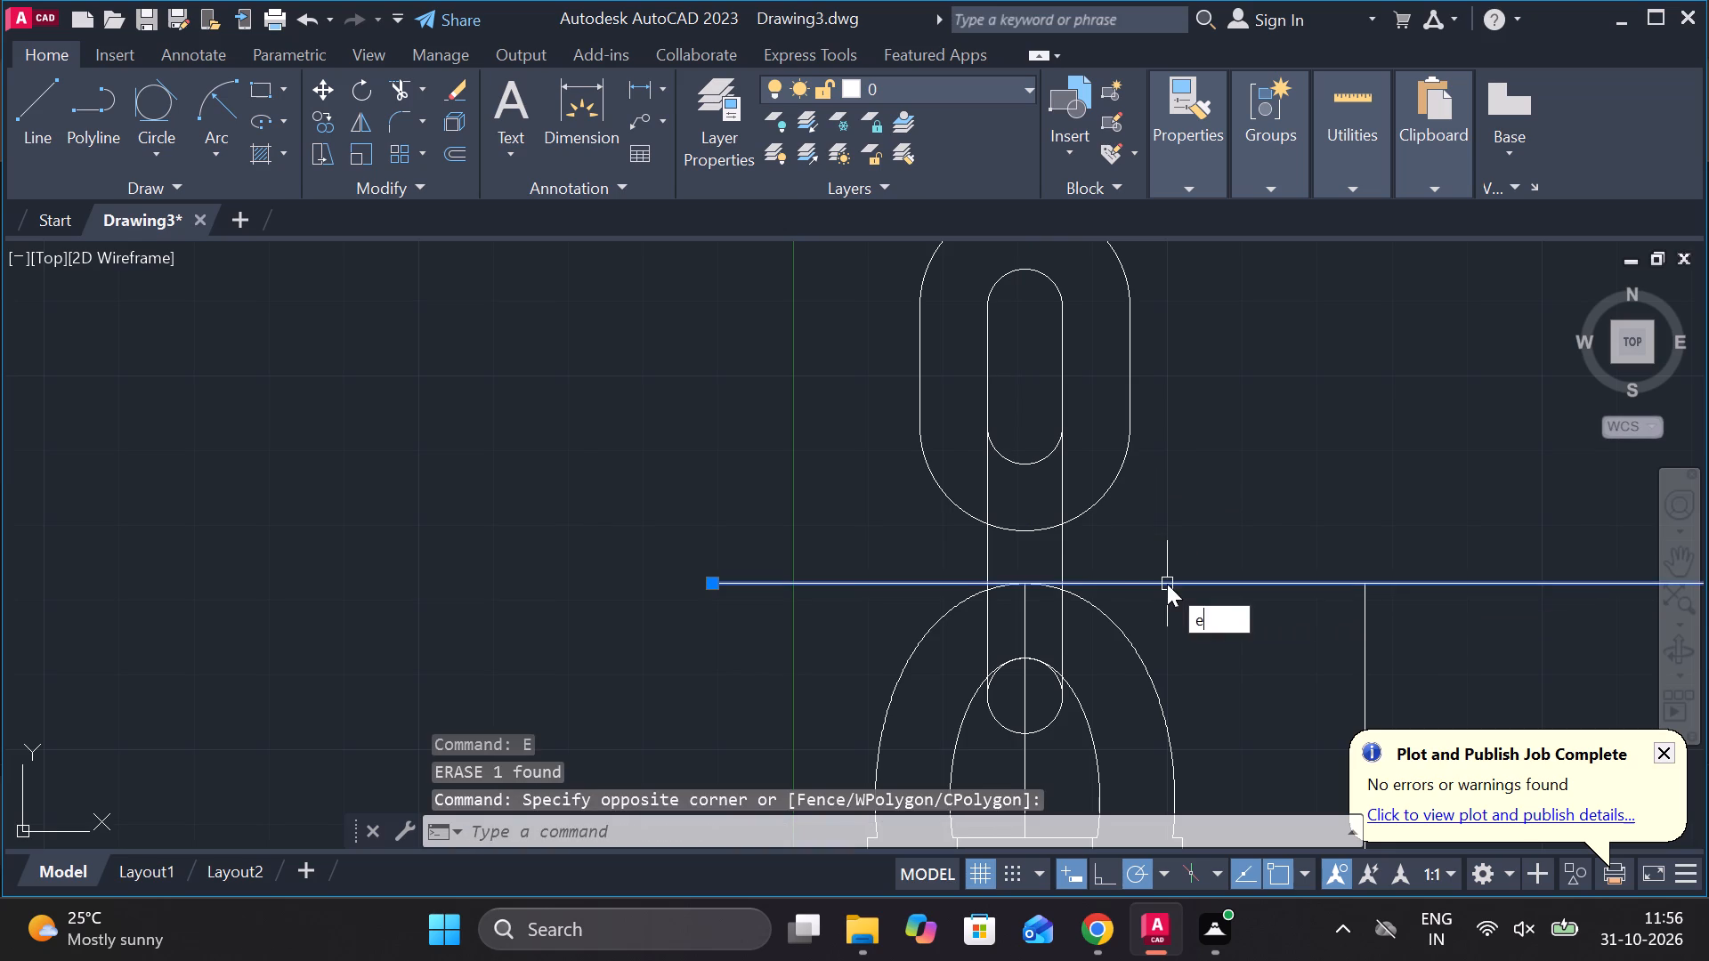
key(space)
click(1027, 610)
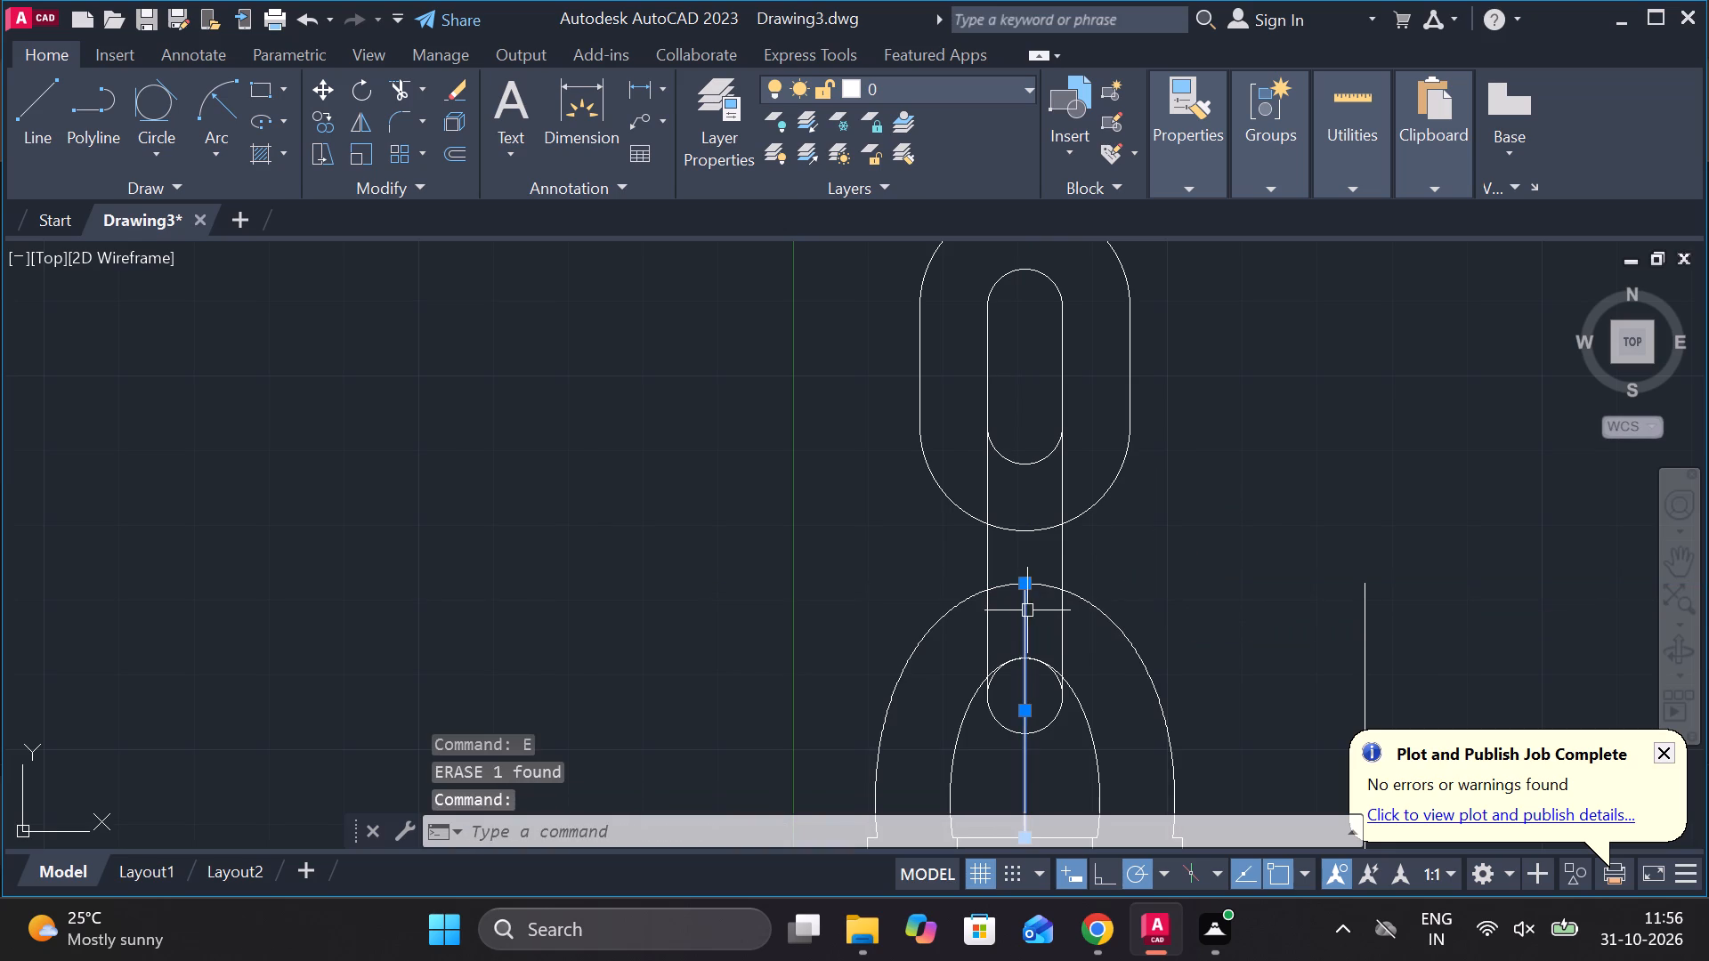
text(e)
key(space)
Trim the shackle's outer and inner arch curves and the lower circle's upper half between the two vertical lines.
scroll(1162, 565, down, 2)
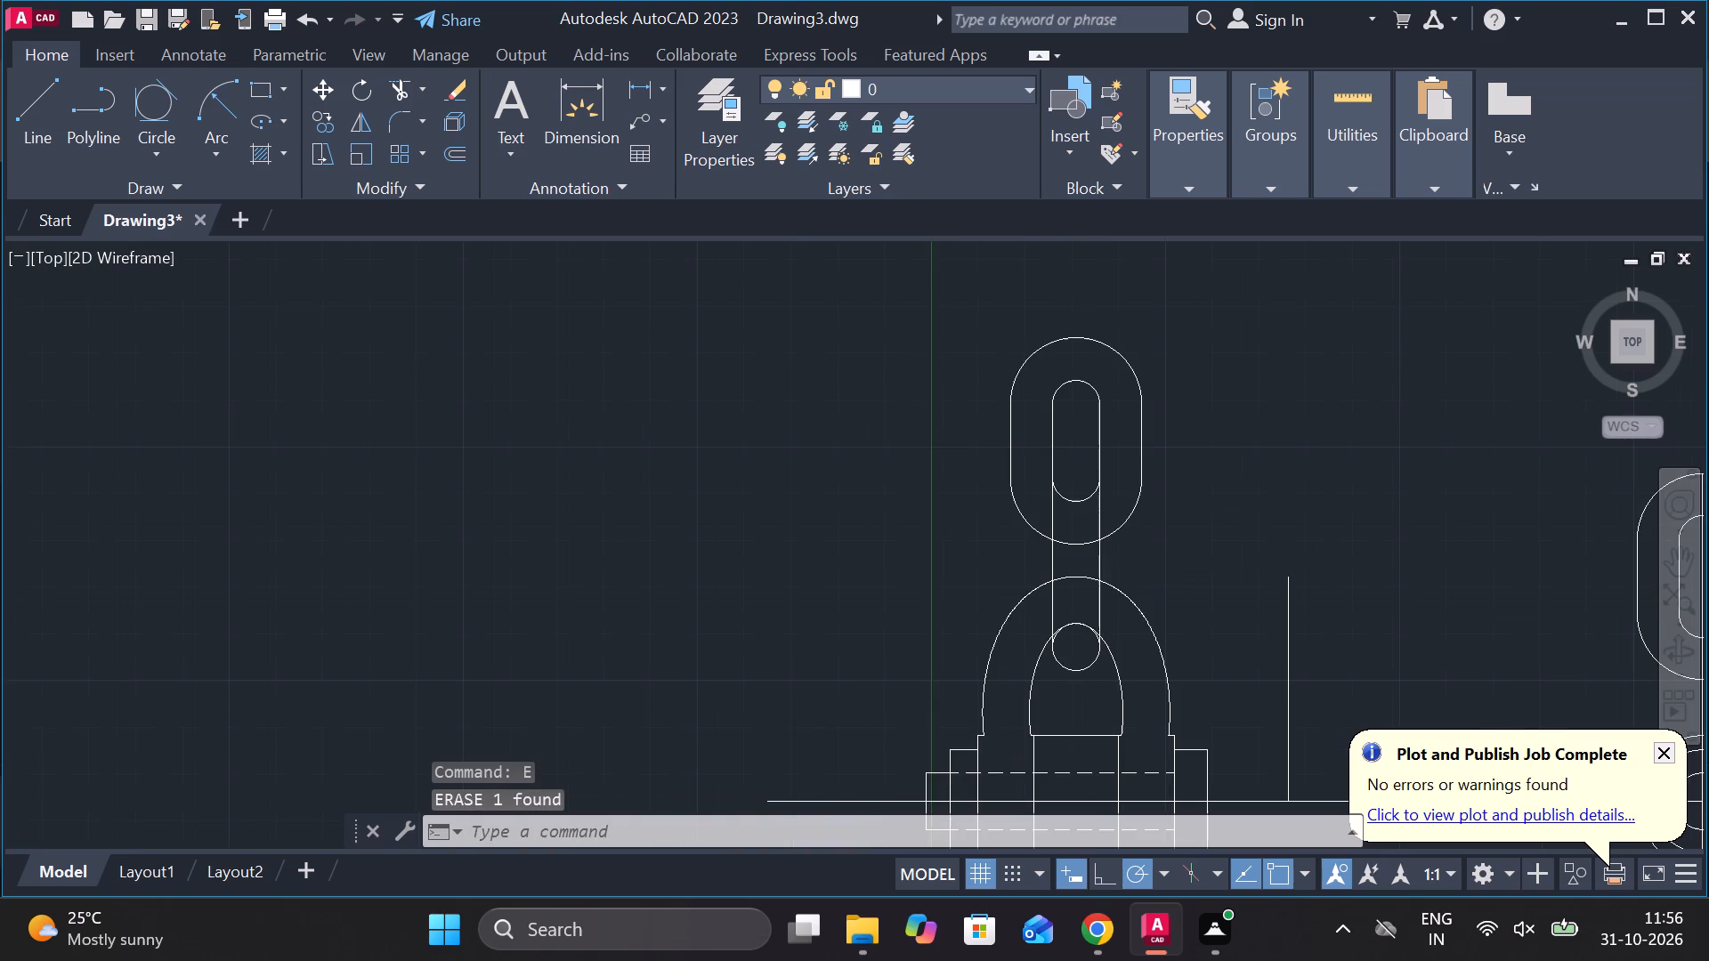
middle_drag(1206, 522, 1082, 499)
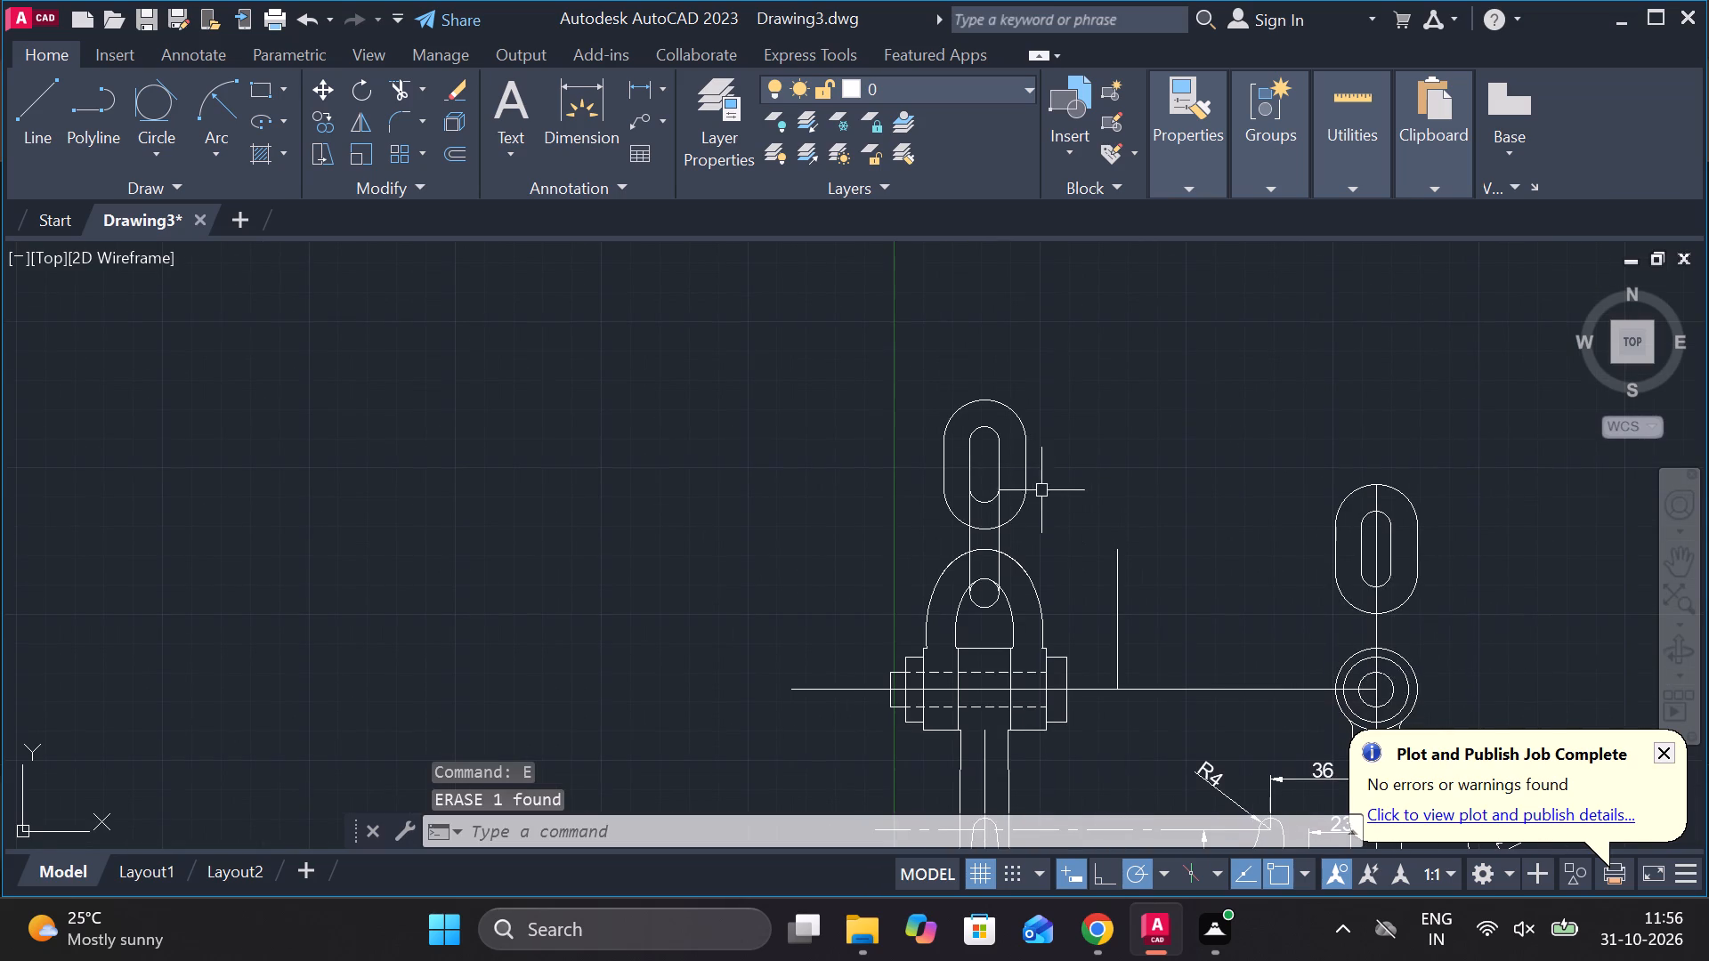
scroll(972, 508, up, 2)
text(tr)
key(space)
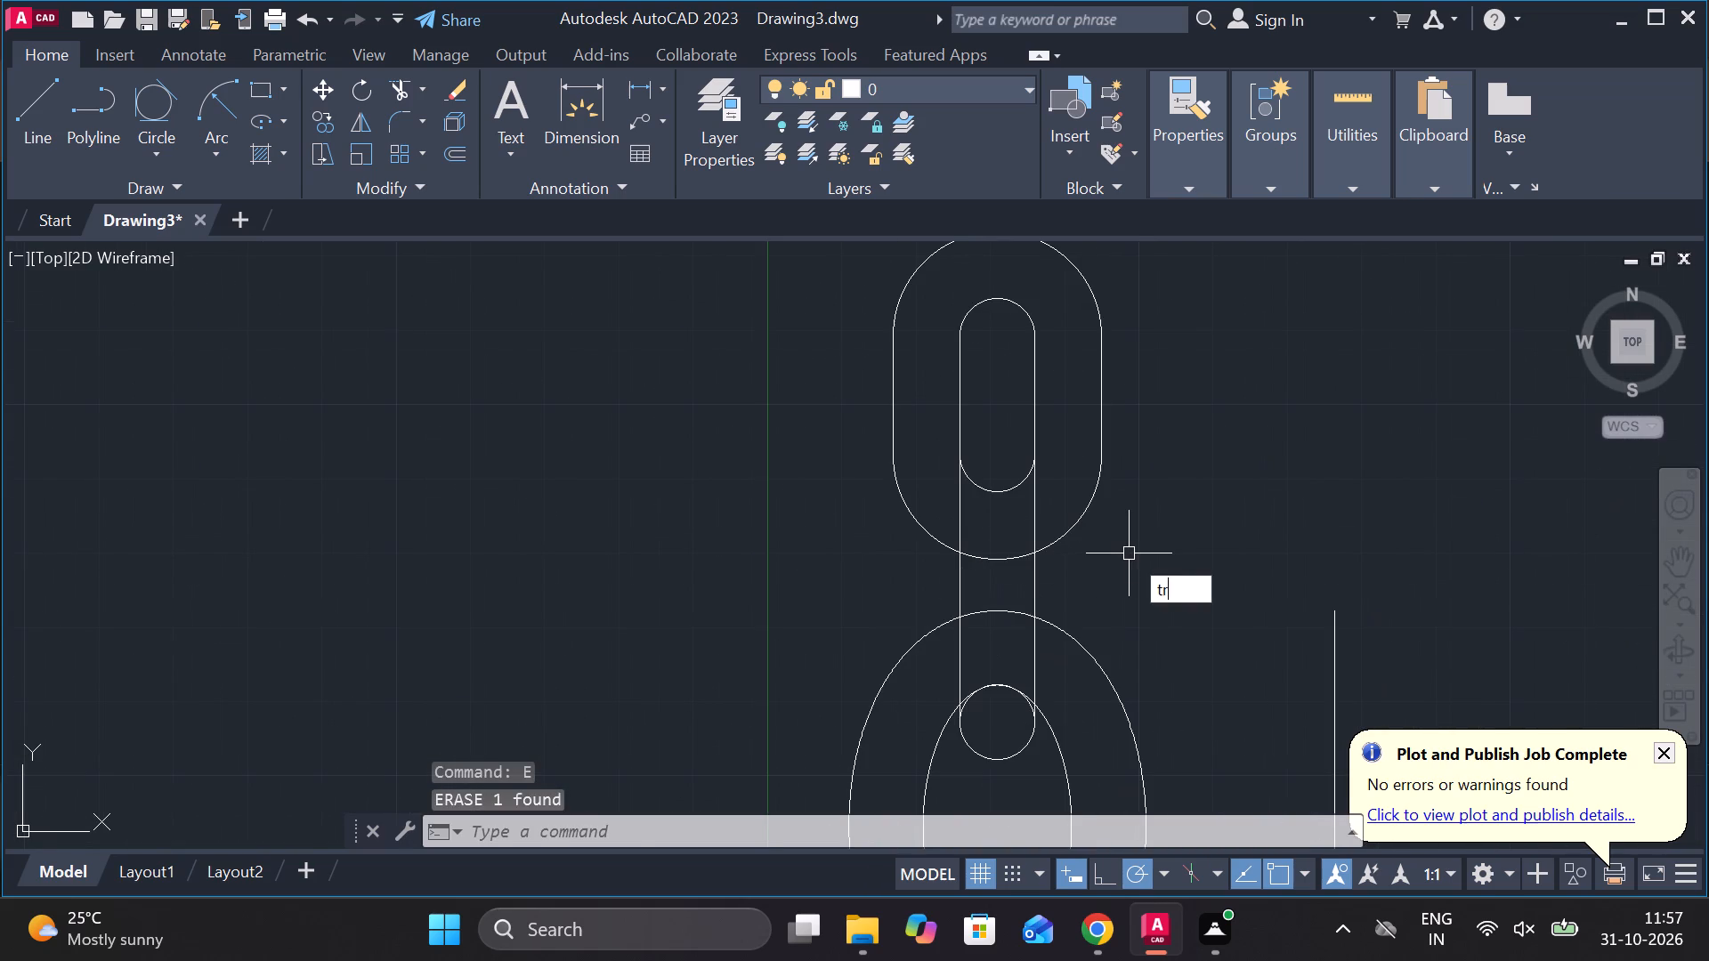
click(1013, 605)
middle_drag(1008, 611, 991, 557)
click(995, 635)
click(985, 629)
click(983, 630)
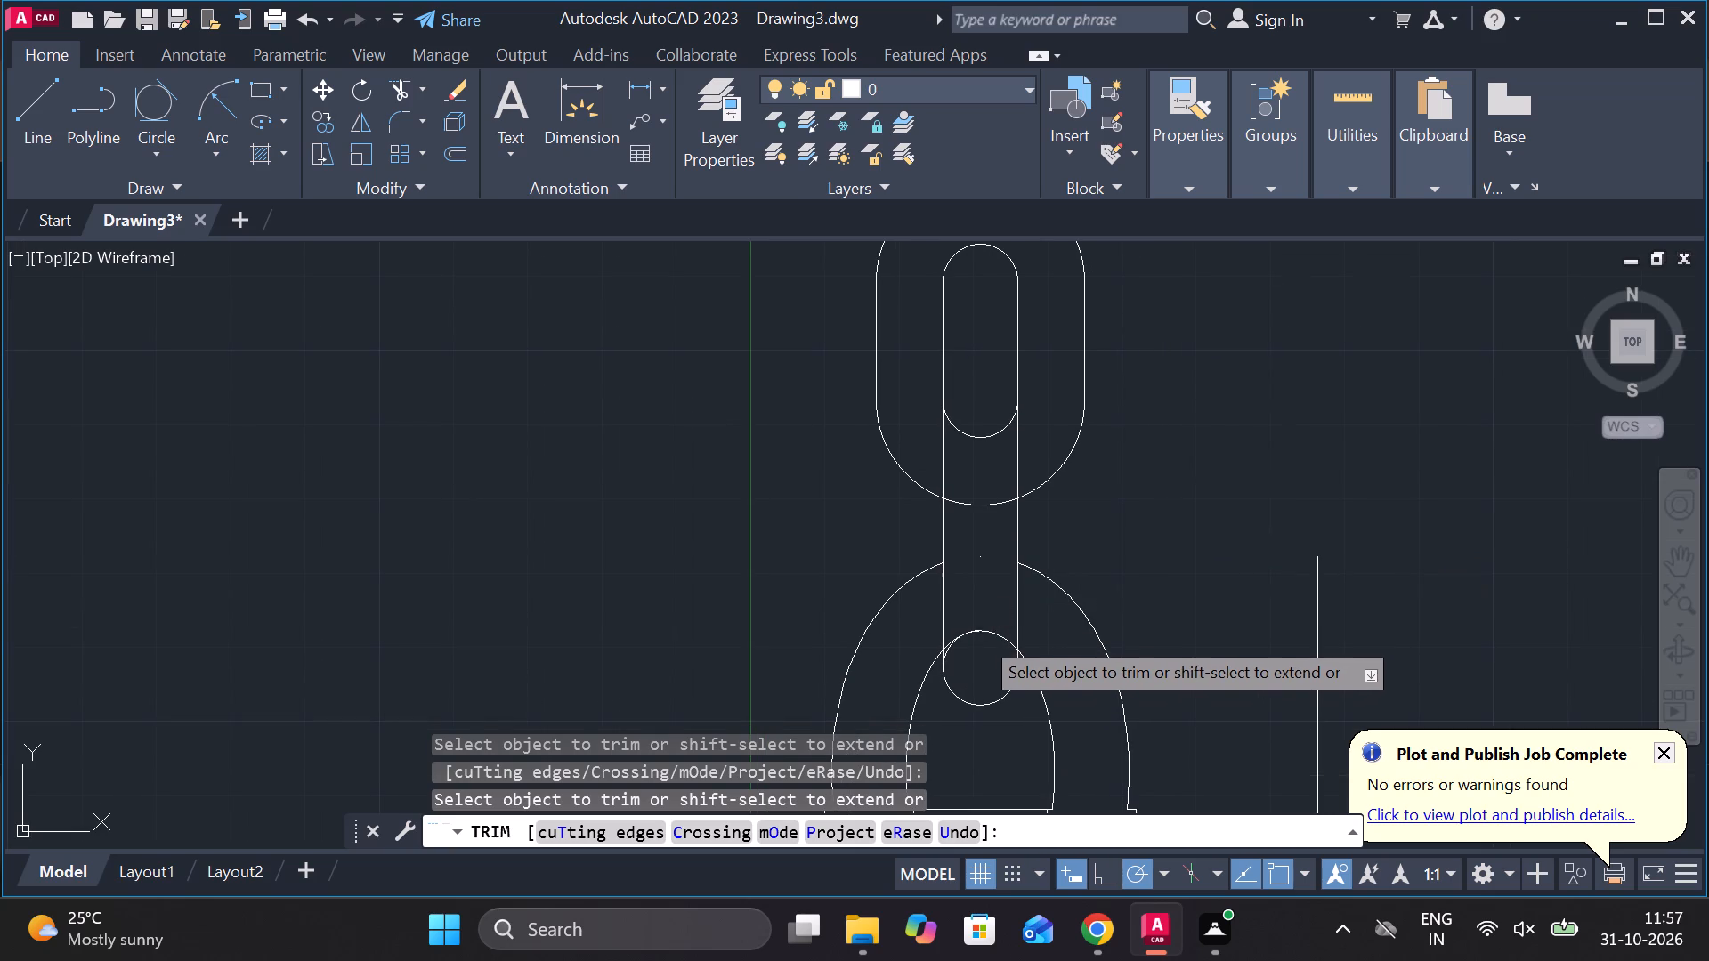
click(980, 636)
click(978, 625)
drag(980, 634, 983, 647)
click(986, 651)
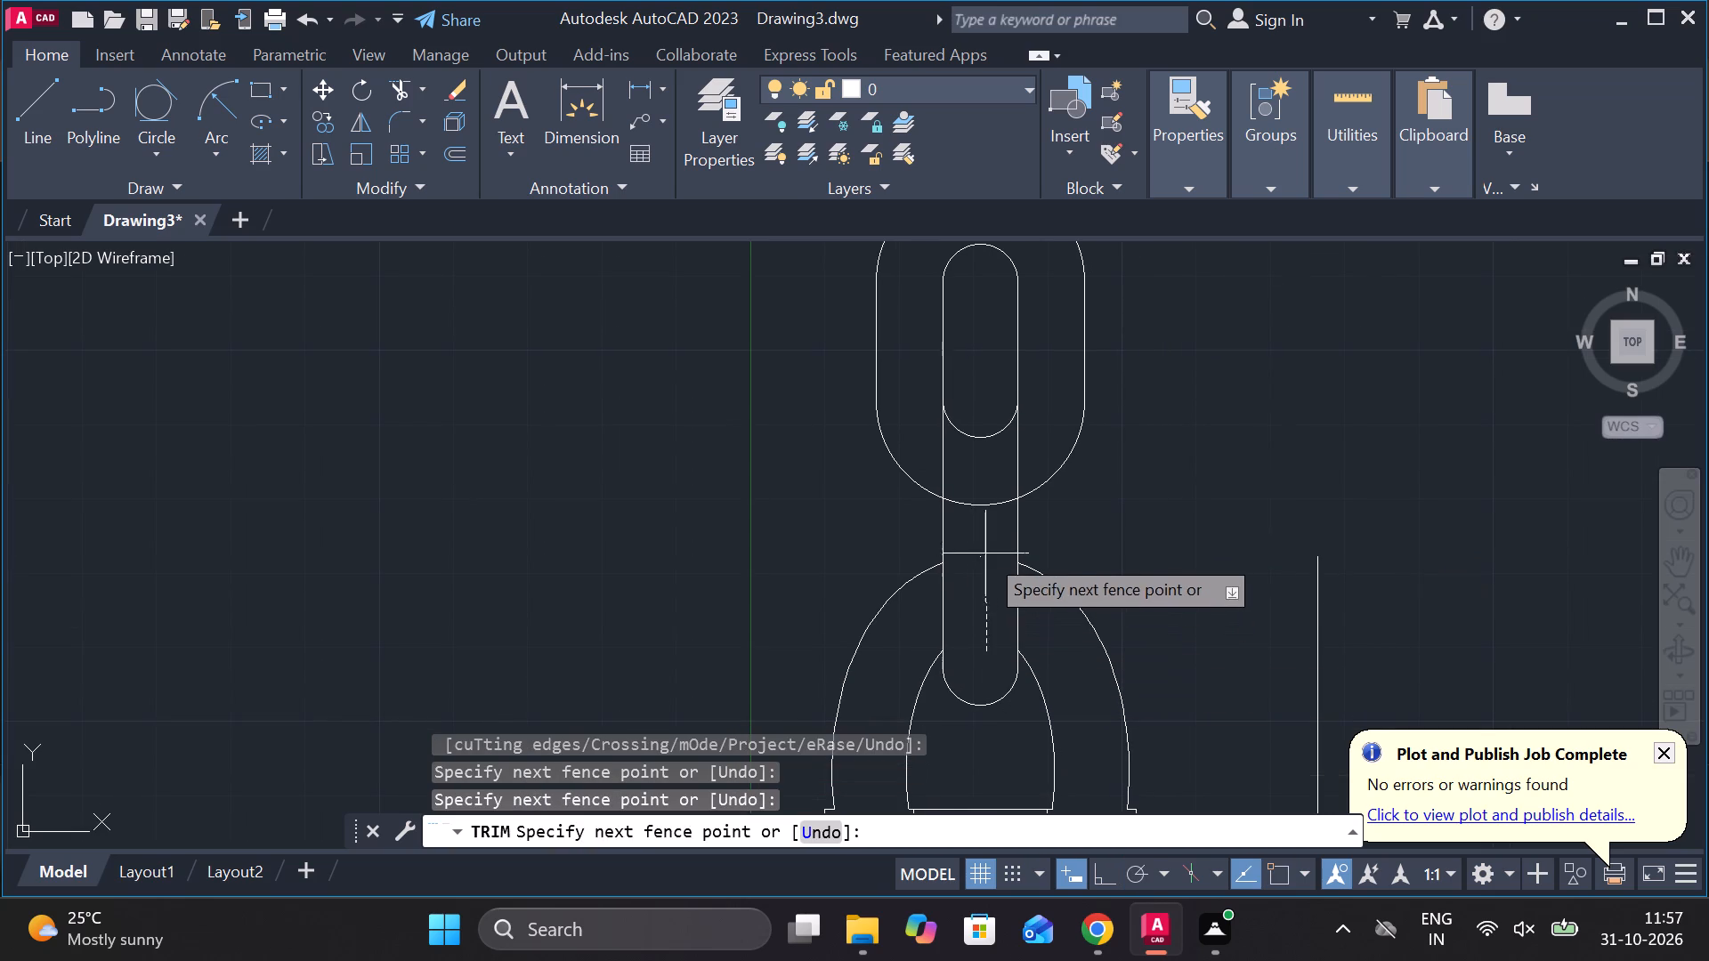
click(985, 553)
Trim the oval link's outer and inner bottom arcs between the two vertical lines.
click(984, 535)
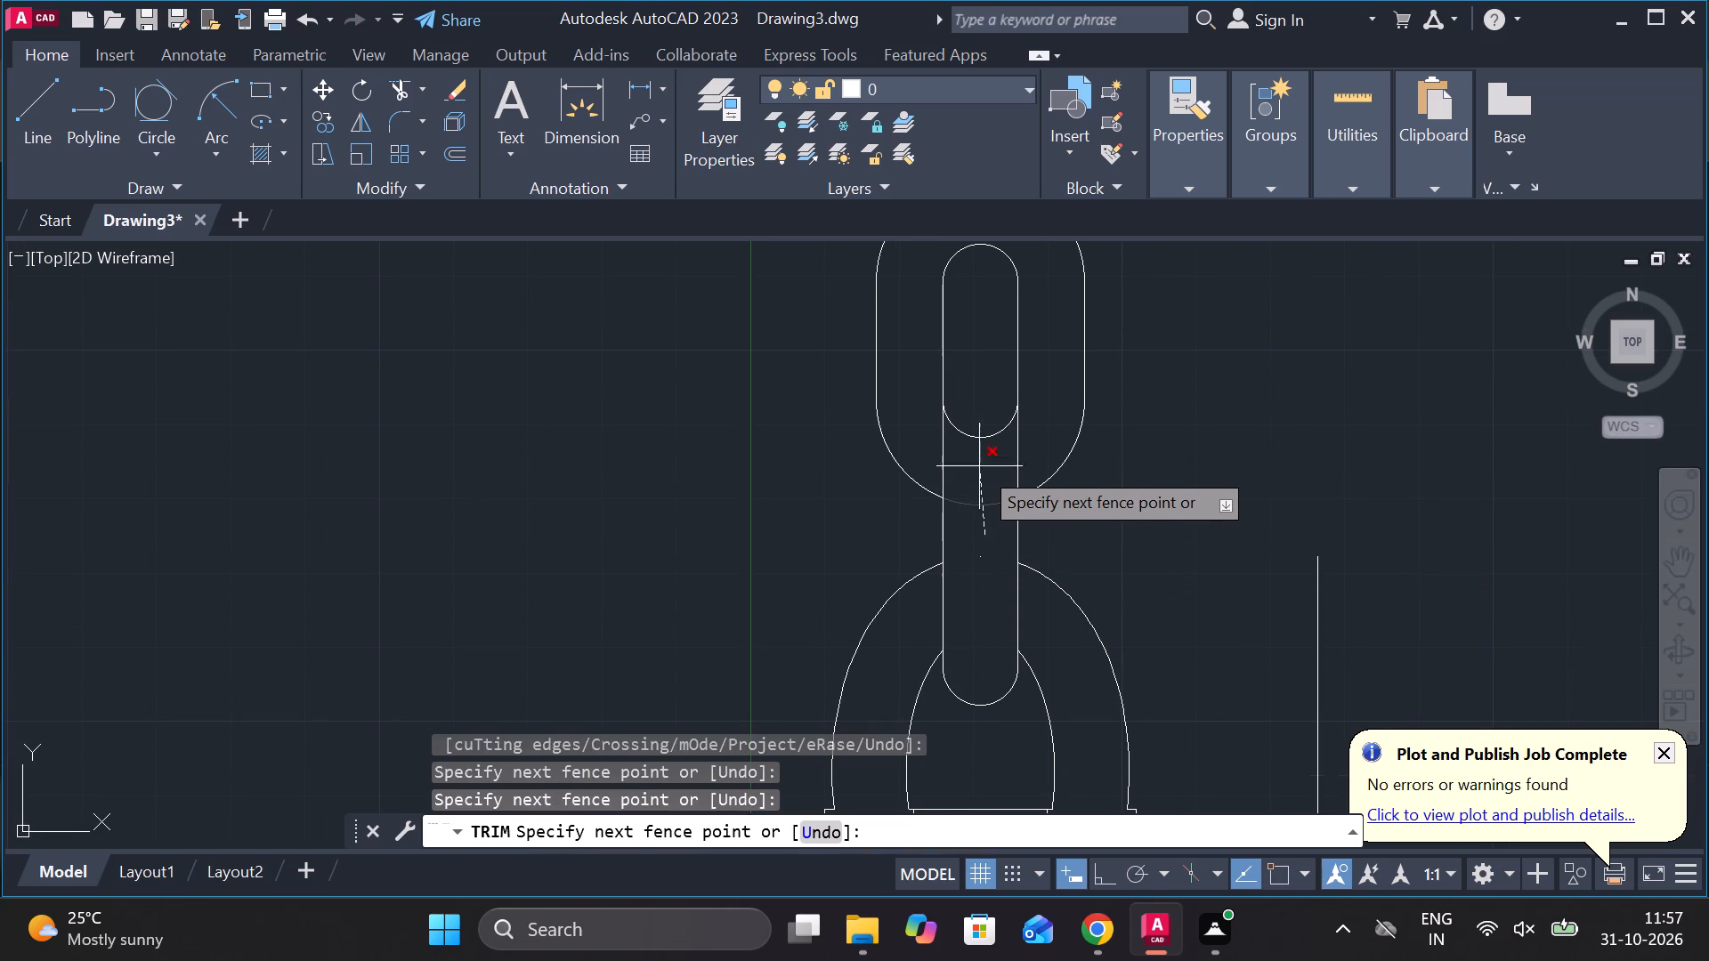
click(979, 466)
click(979, 439)
click(979, 399)
key(Escape)
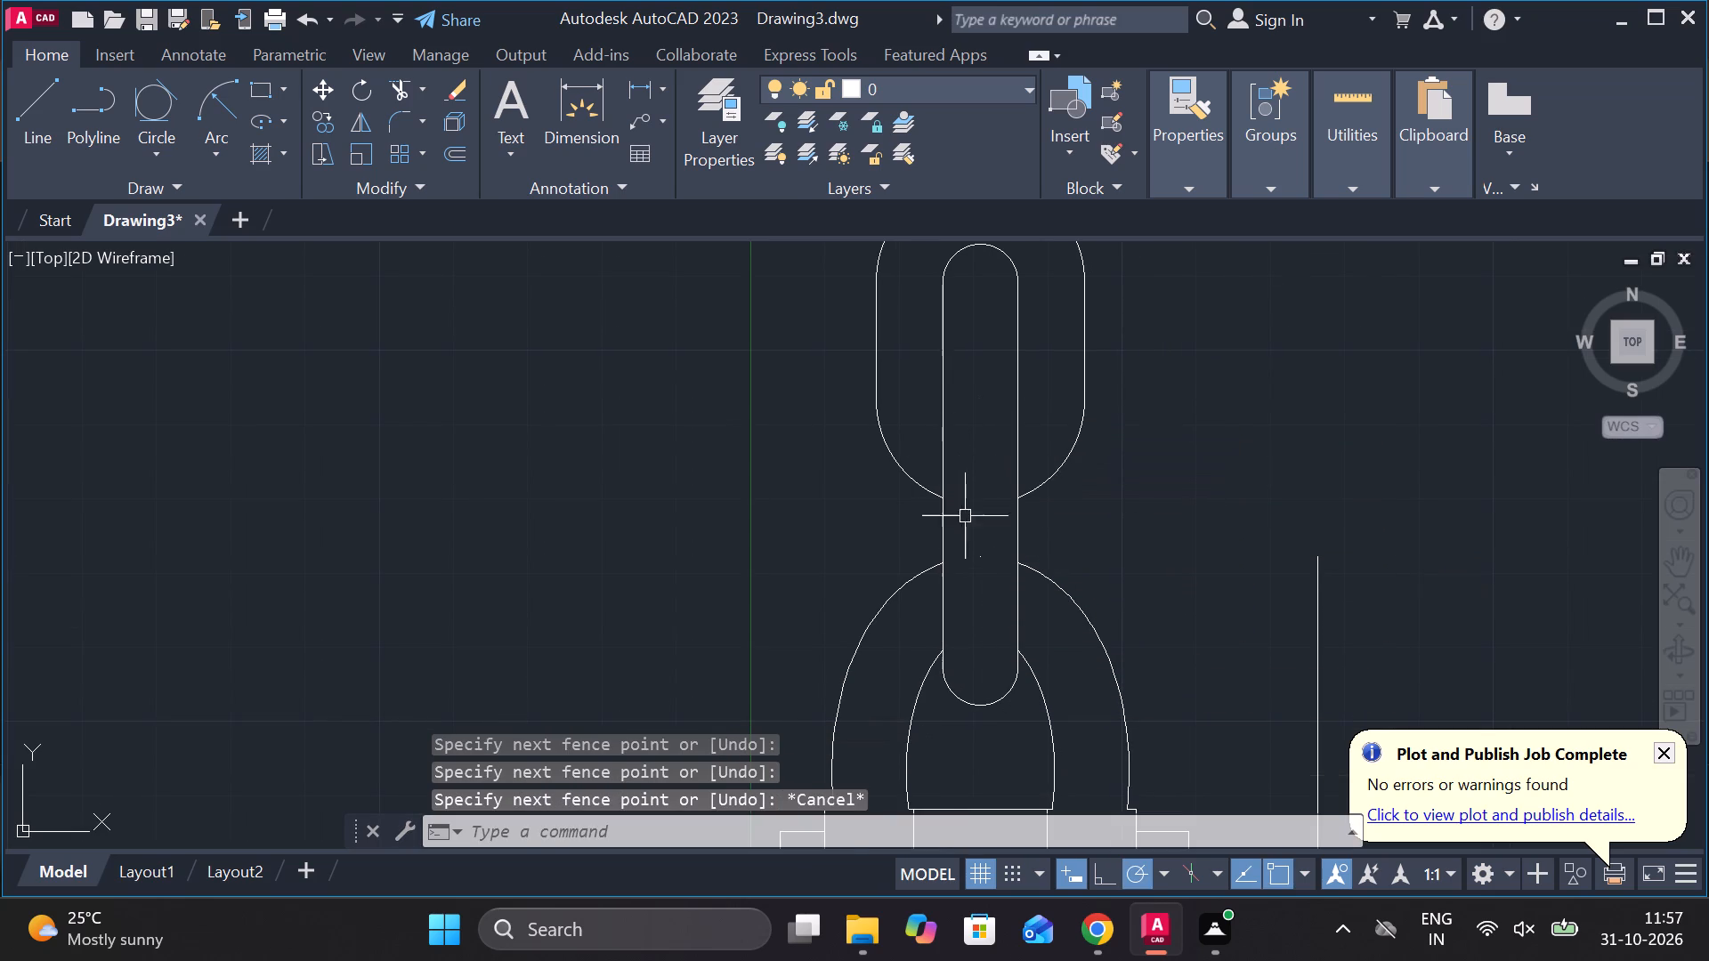
Erase the tiny leftover fragment between the vertical lines at the top of the shackle's outer arch.
click(984, 565)
key(Escape)
click(984, 561)
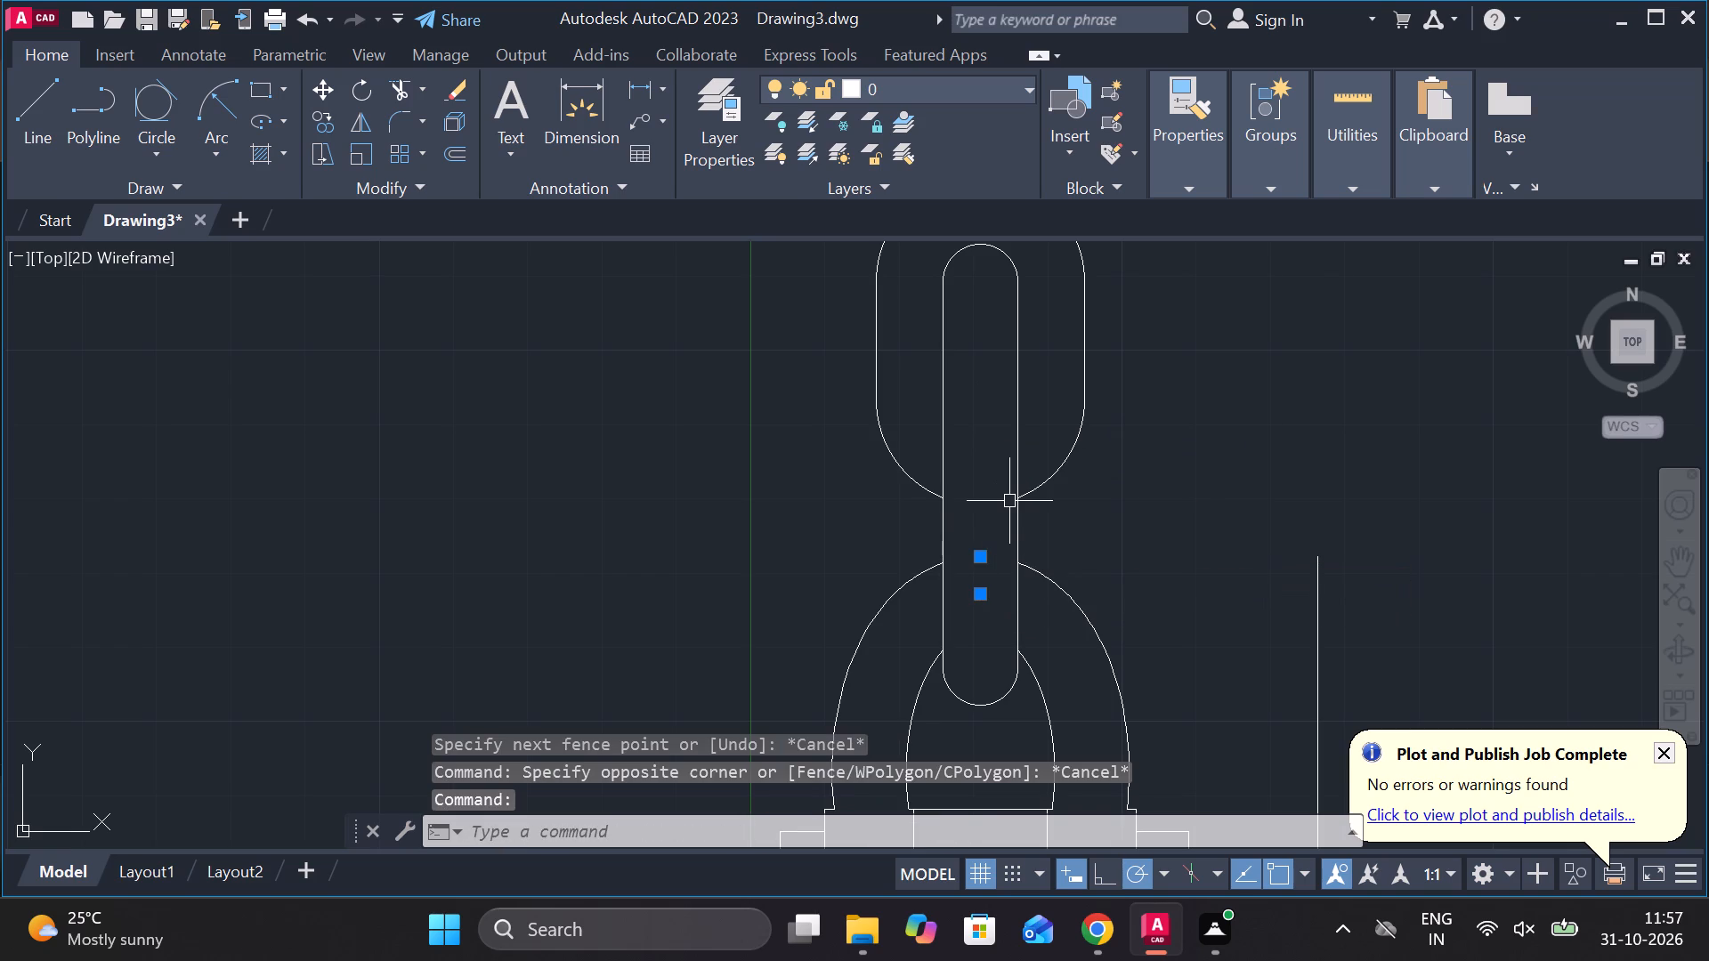
text(e)
key(space)
Join the lines and end arcs that outline the narrow link passing through the oval link and shackle.
scroll(1009, 501, down, 1)
scroll(1397, 486, down, 1)
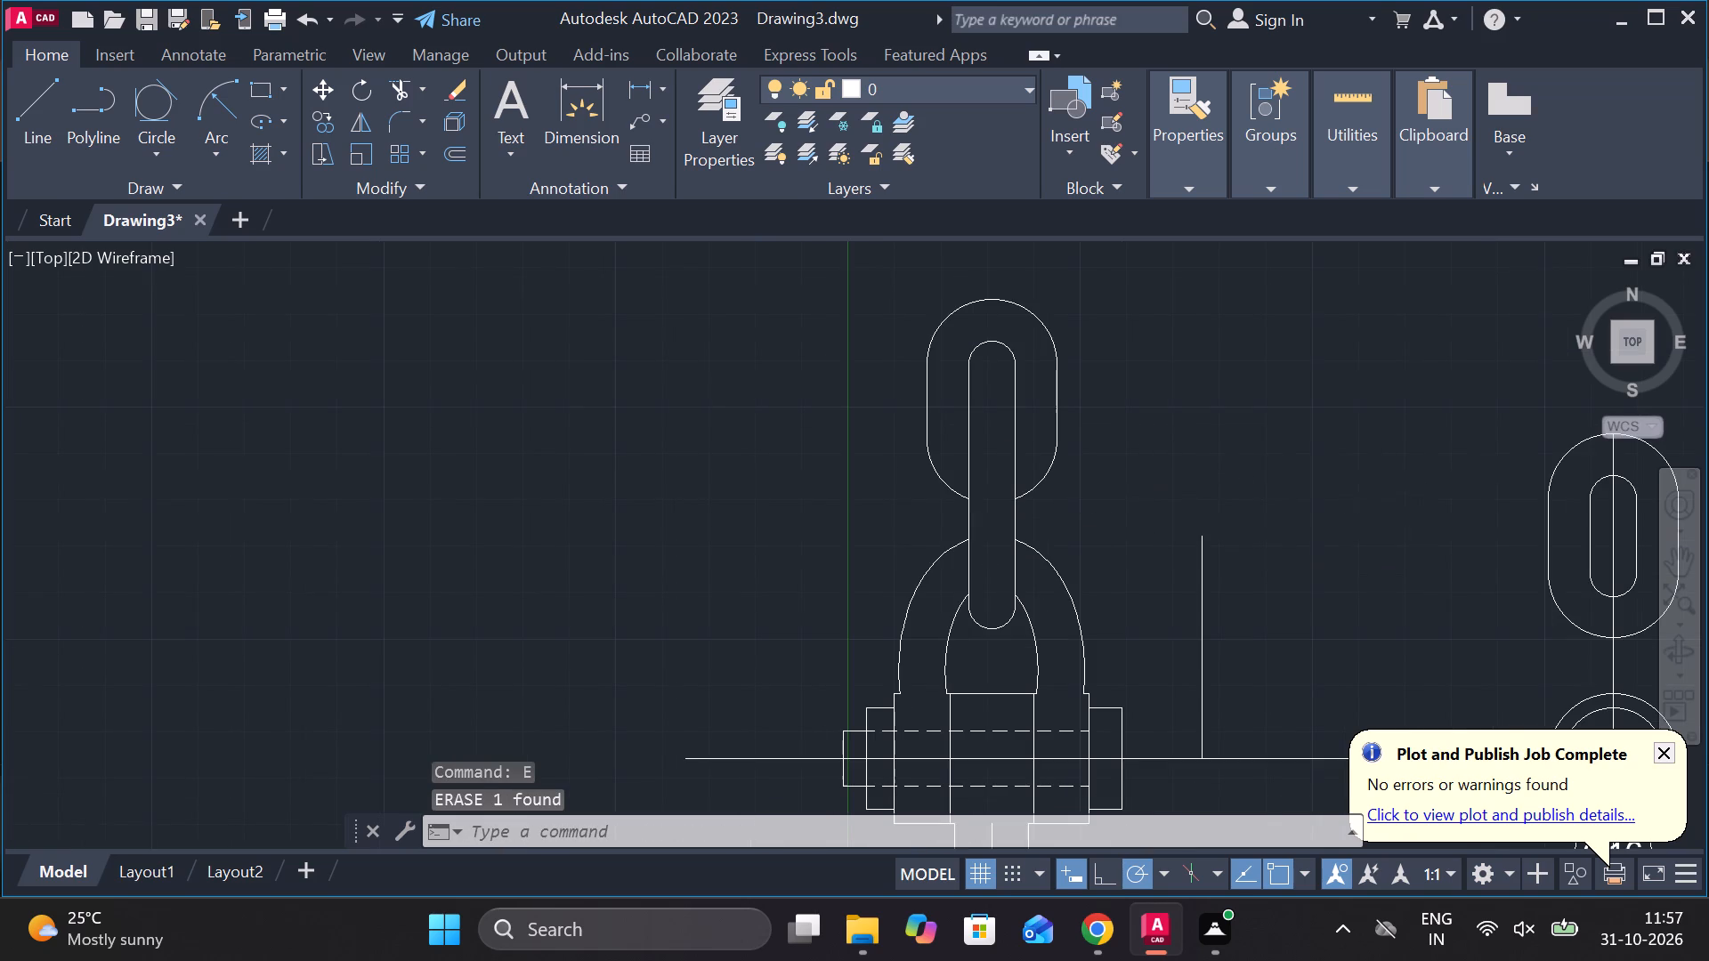
scroll(1397, 486, down, 1)
middle_drag(1397, 486, 1004, 464)
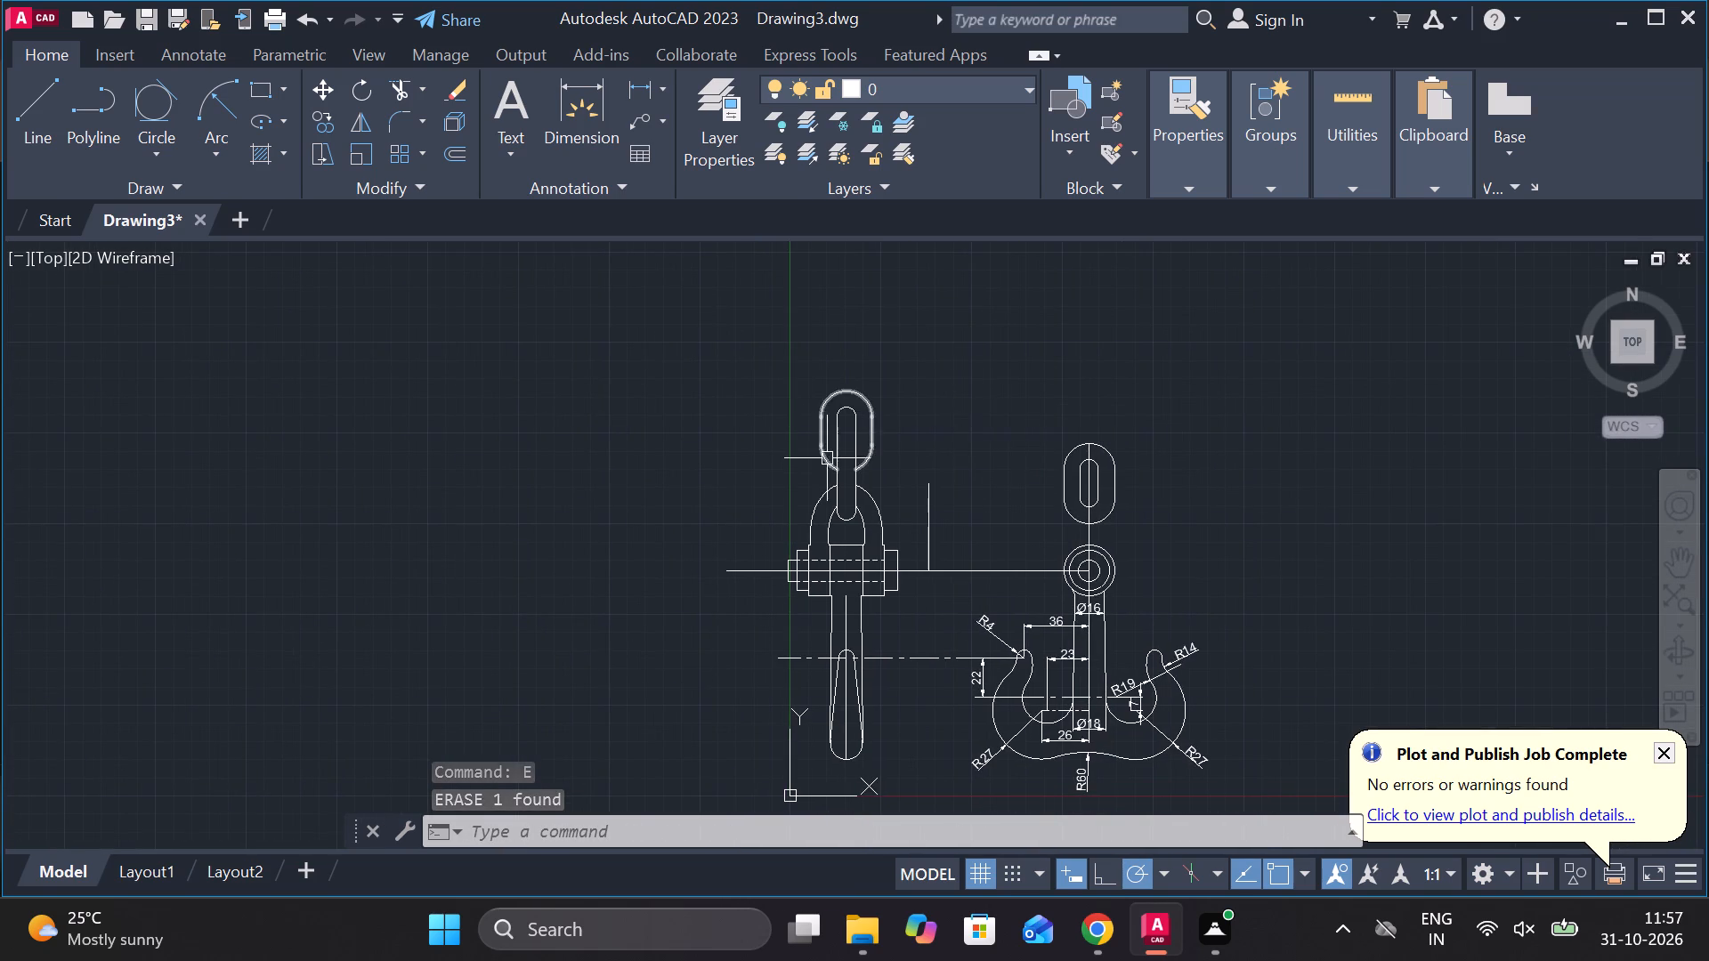
scroll(829, 459, up, 4)
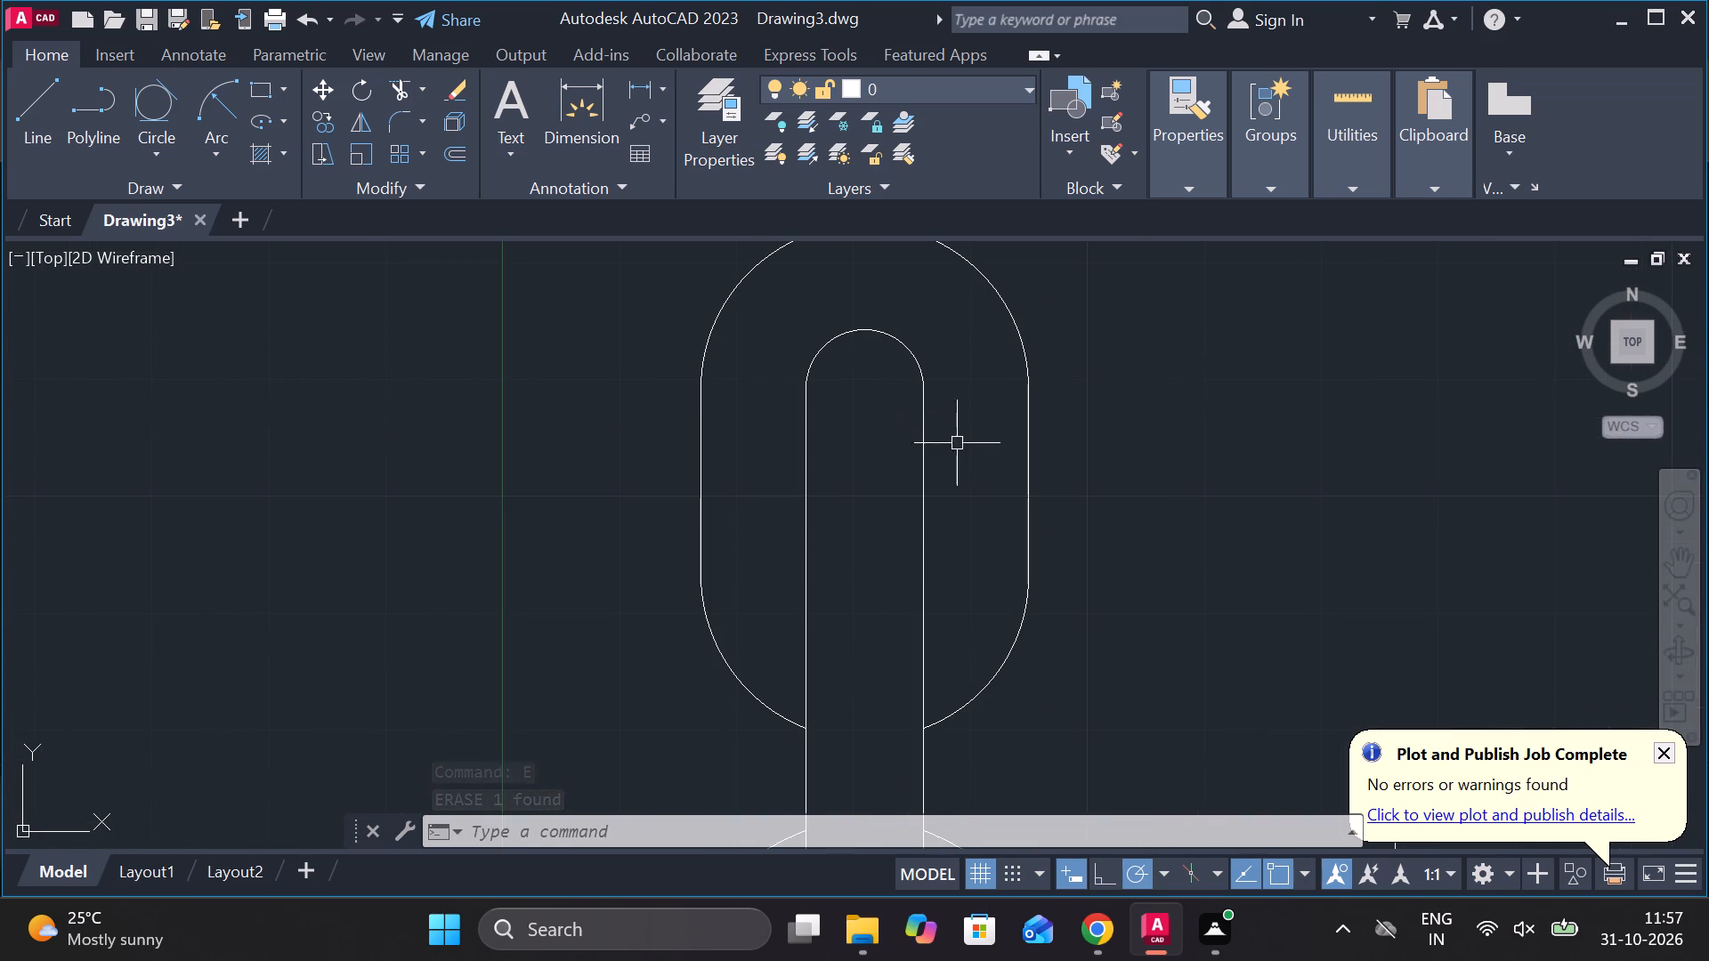
drag(953, 445, 941, 437)
click(833, 337)
click(795, 506)
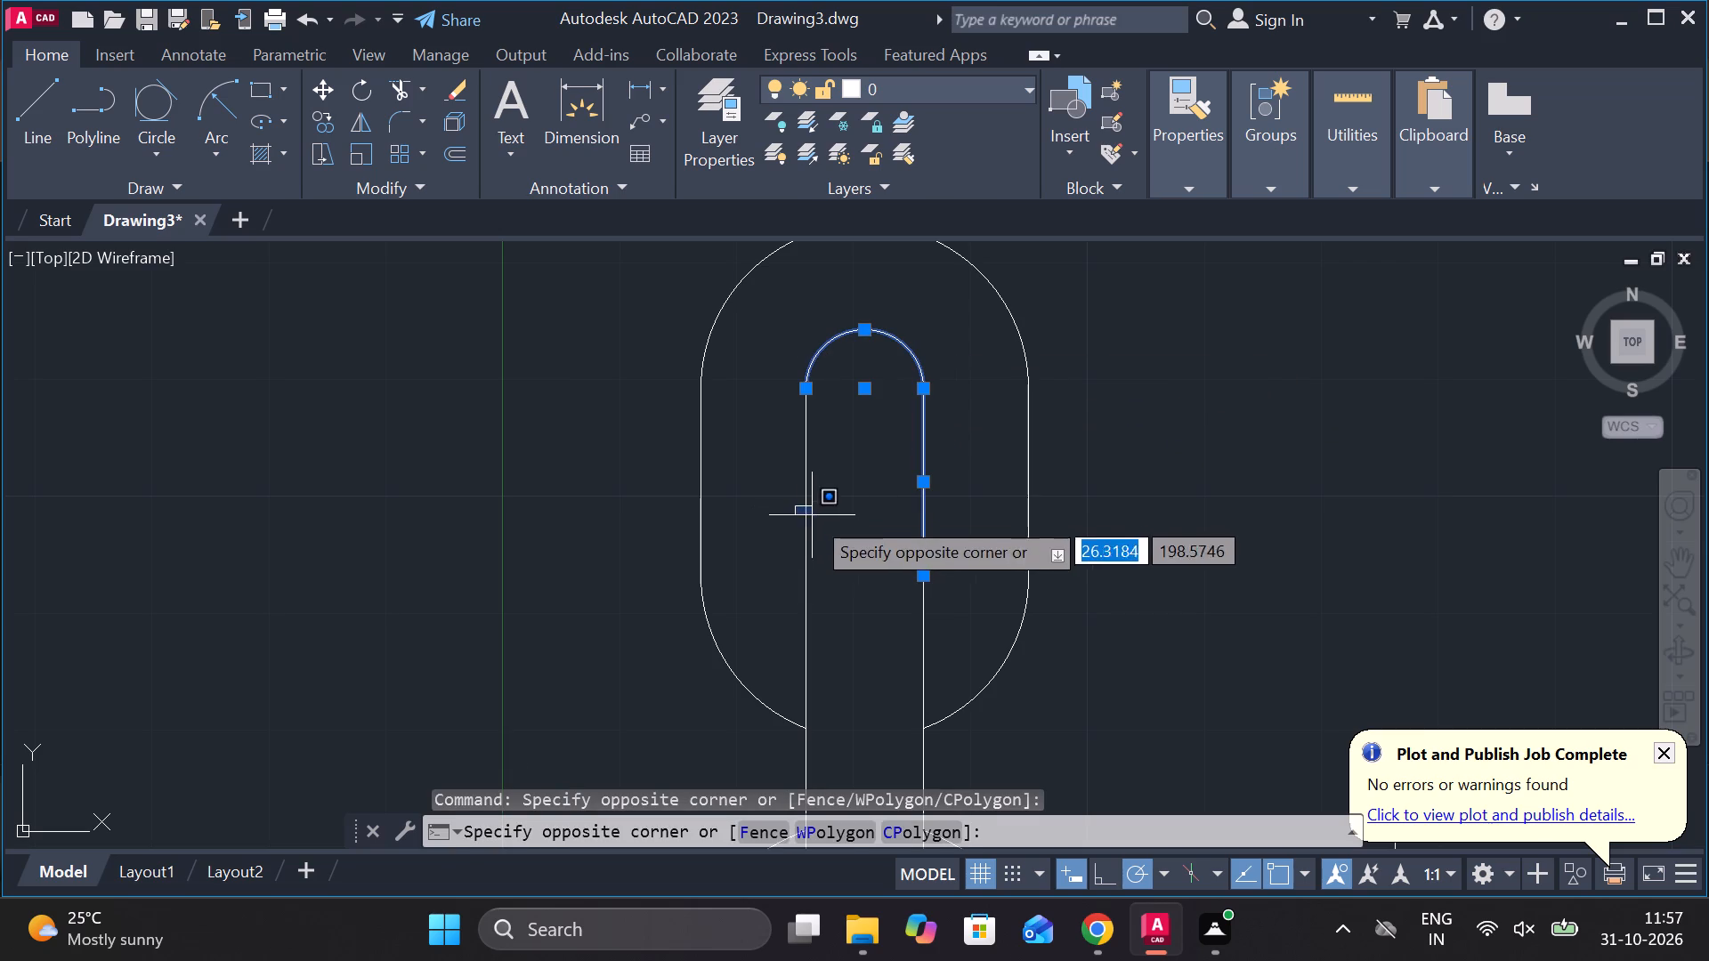
click(813, 518)
click(810, 513)
scroll(821, 510, down, 2)
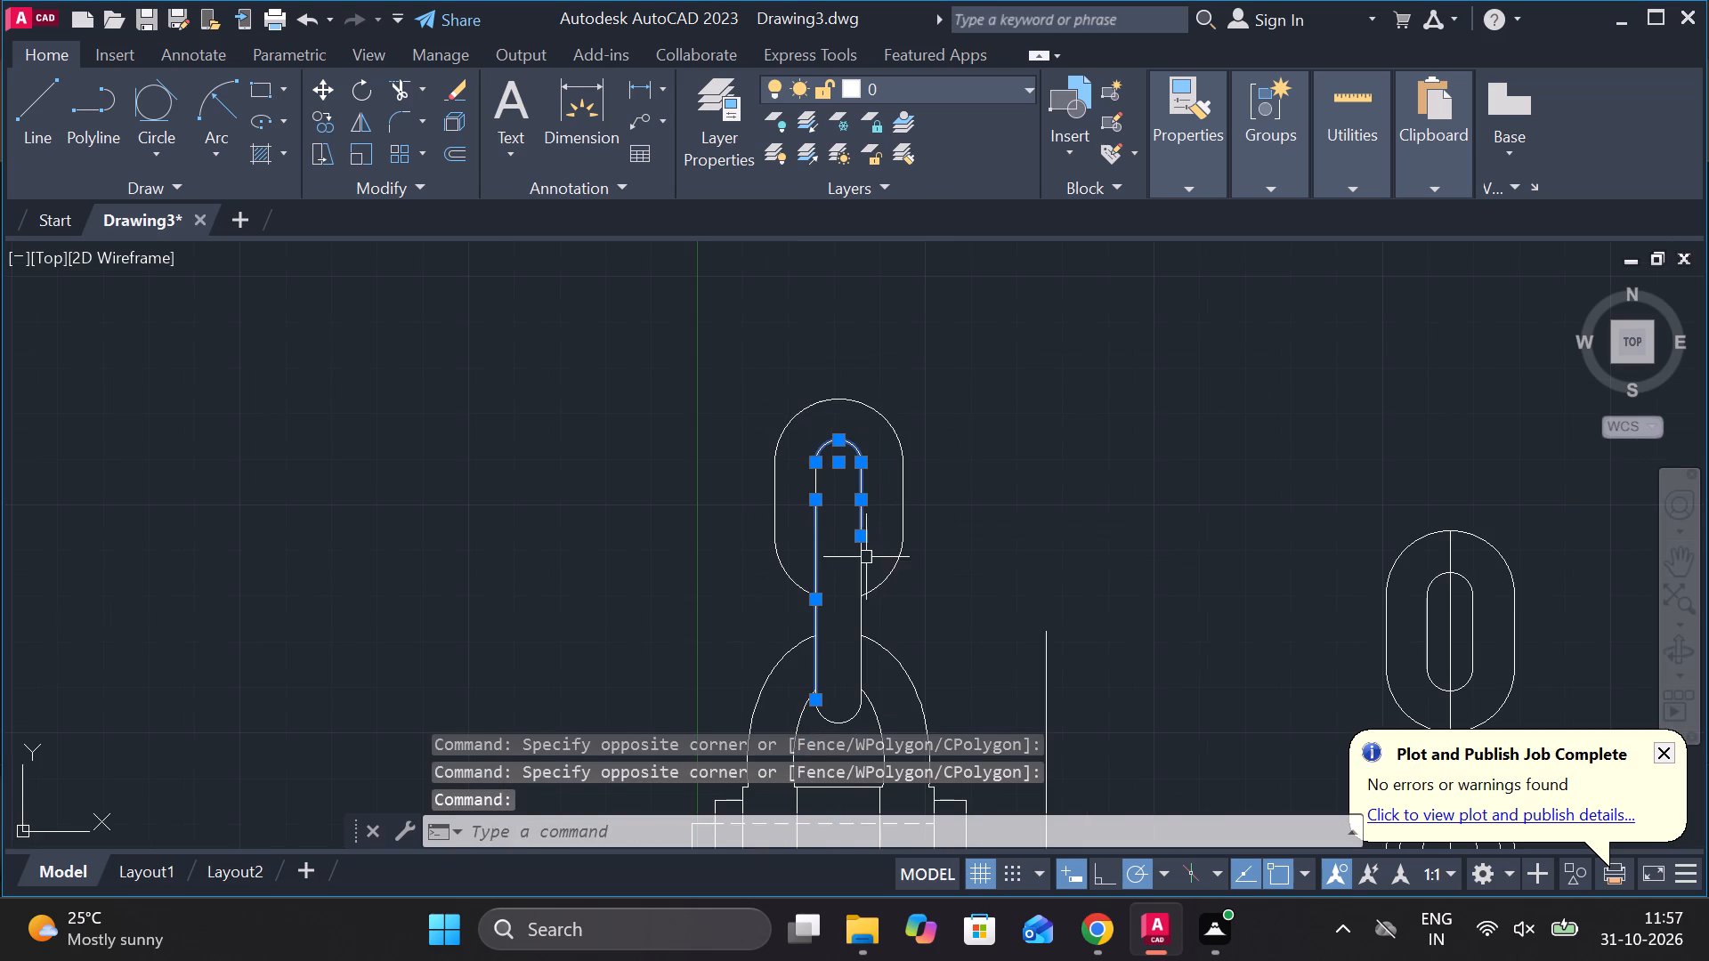
click(864, 557)
scroll(903, 614, up, 3)
middle_drag(901, 614, 1096, 353)
middle_drag(865, 590, 981, 382)
click(939, 596)
key(j)
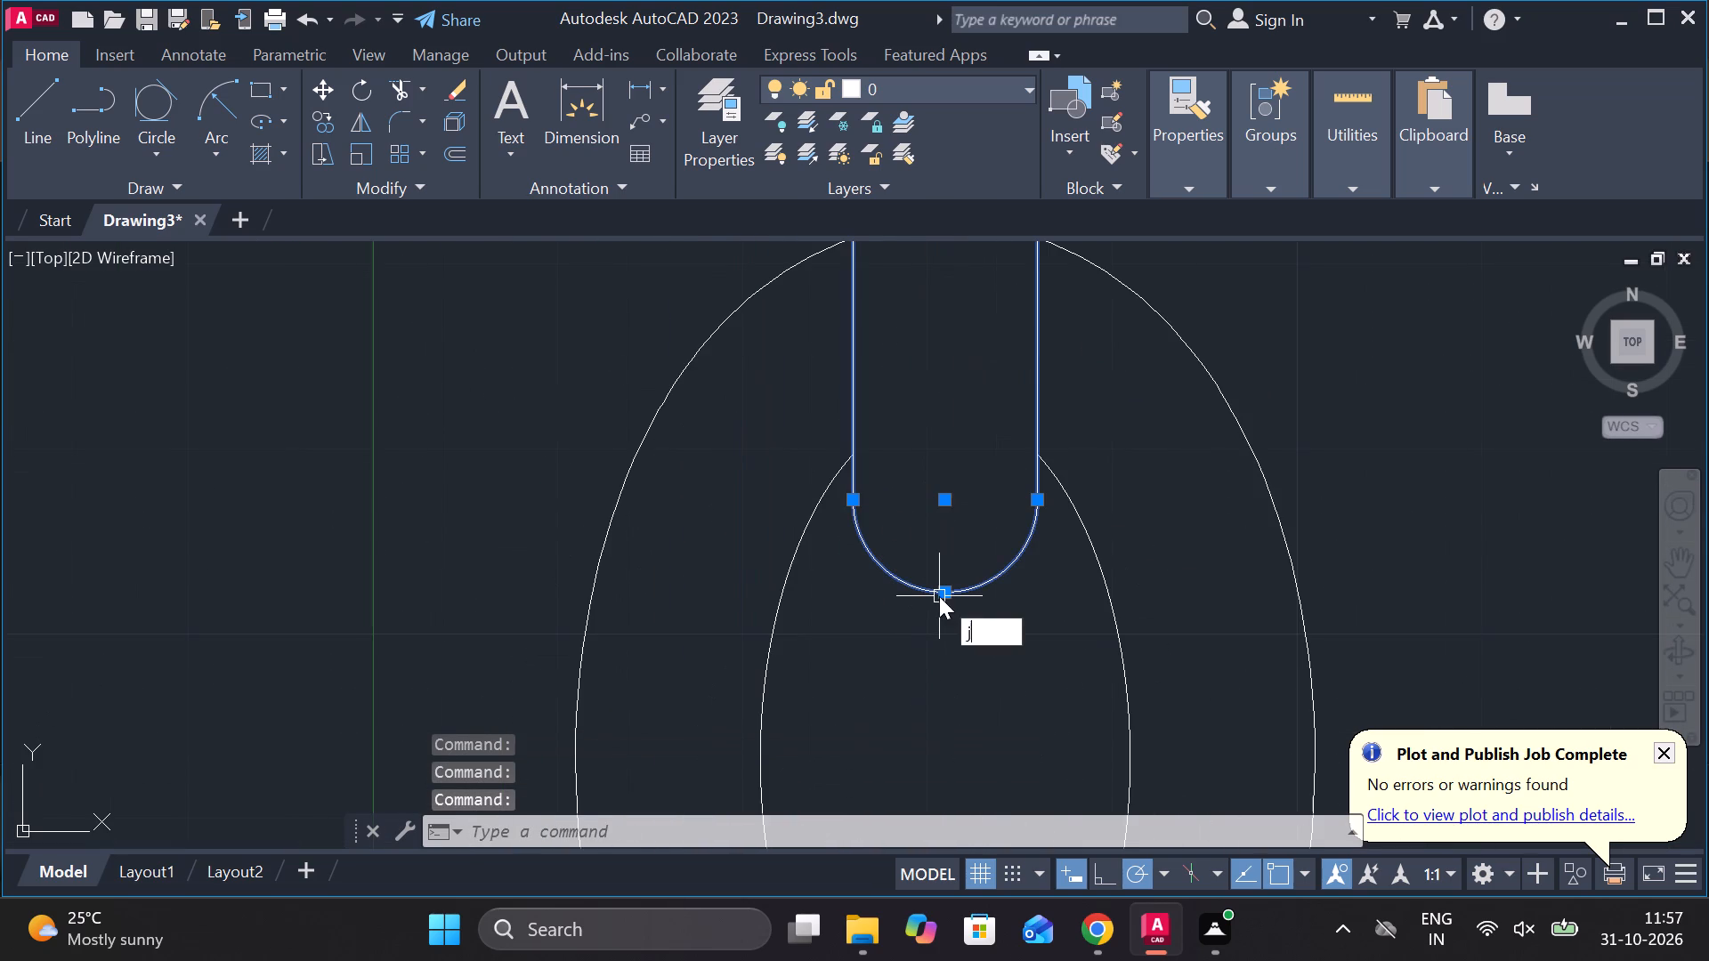
key(Return)
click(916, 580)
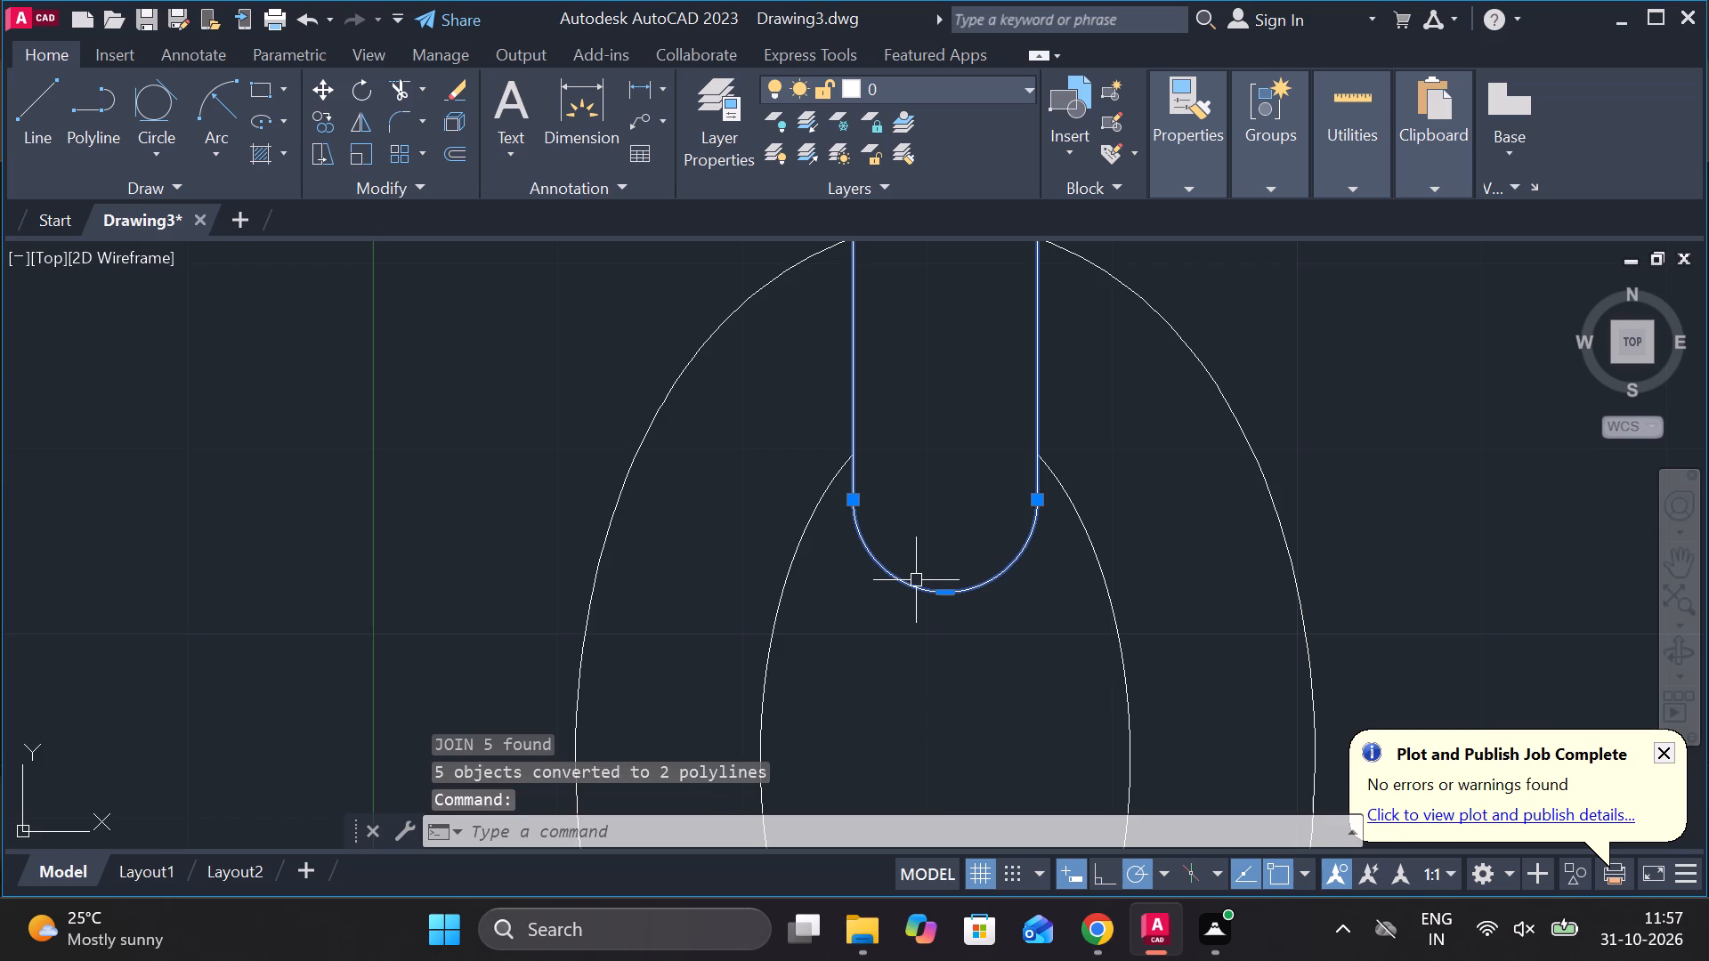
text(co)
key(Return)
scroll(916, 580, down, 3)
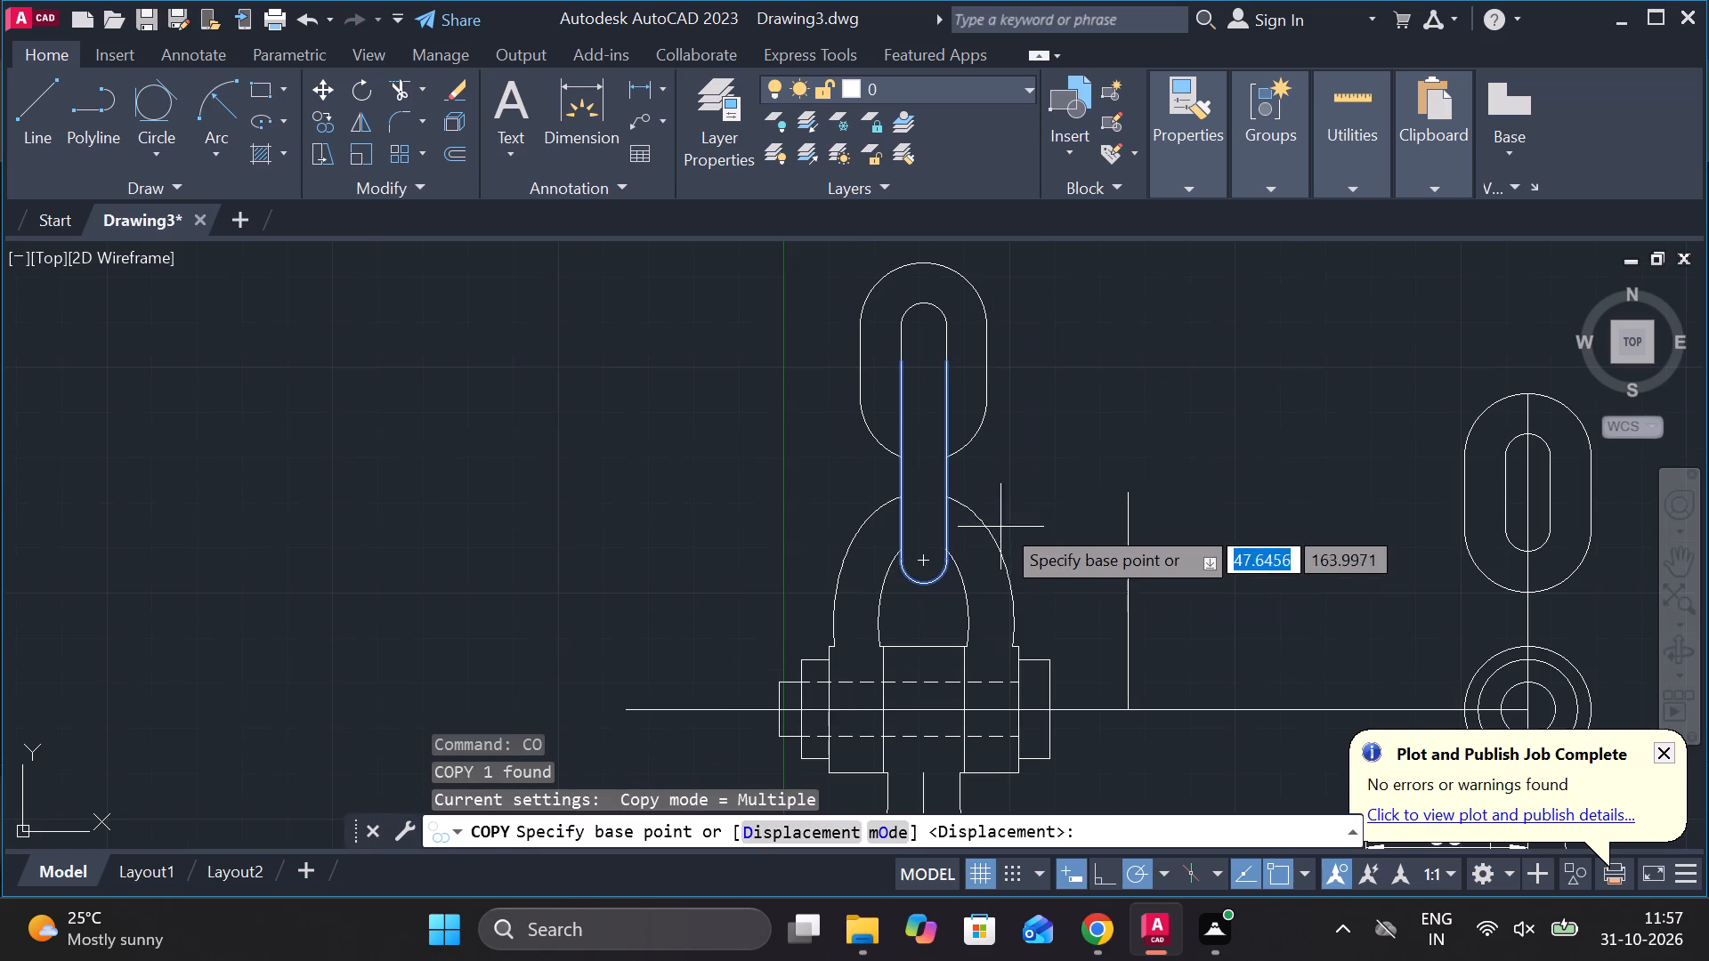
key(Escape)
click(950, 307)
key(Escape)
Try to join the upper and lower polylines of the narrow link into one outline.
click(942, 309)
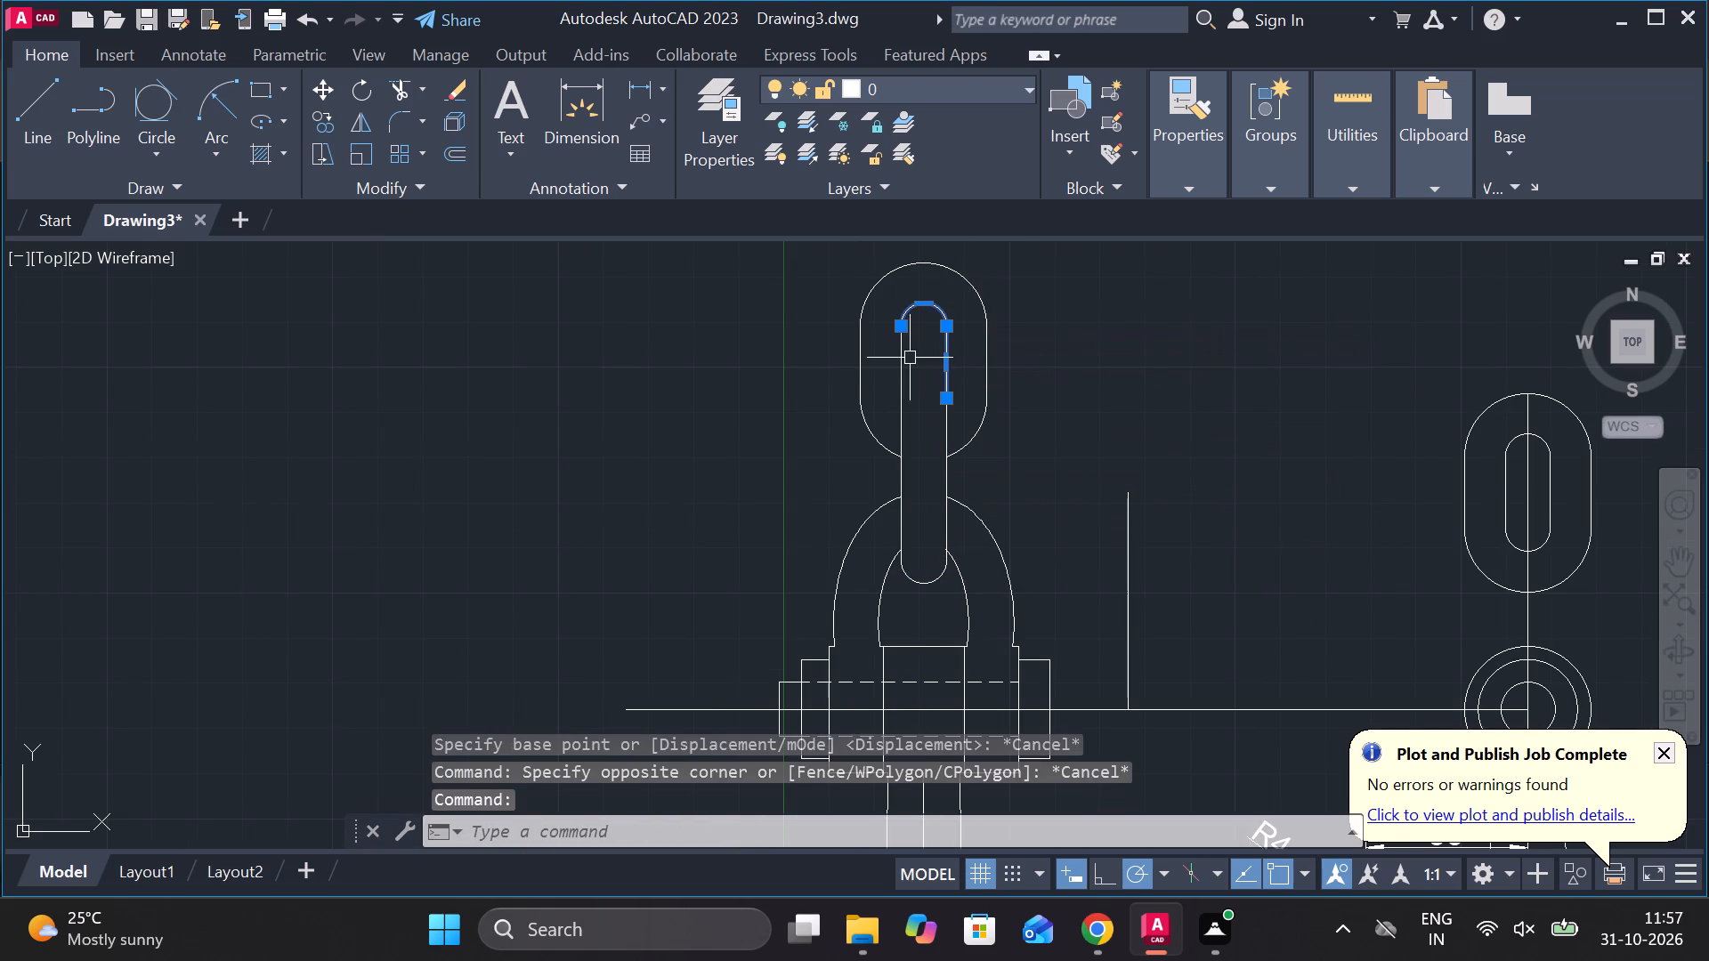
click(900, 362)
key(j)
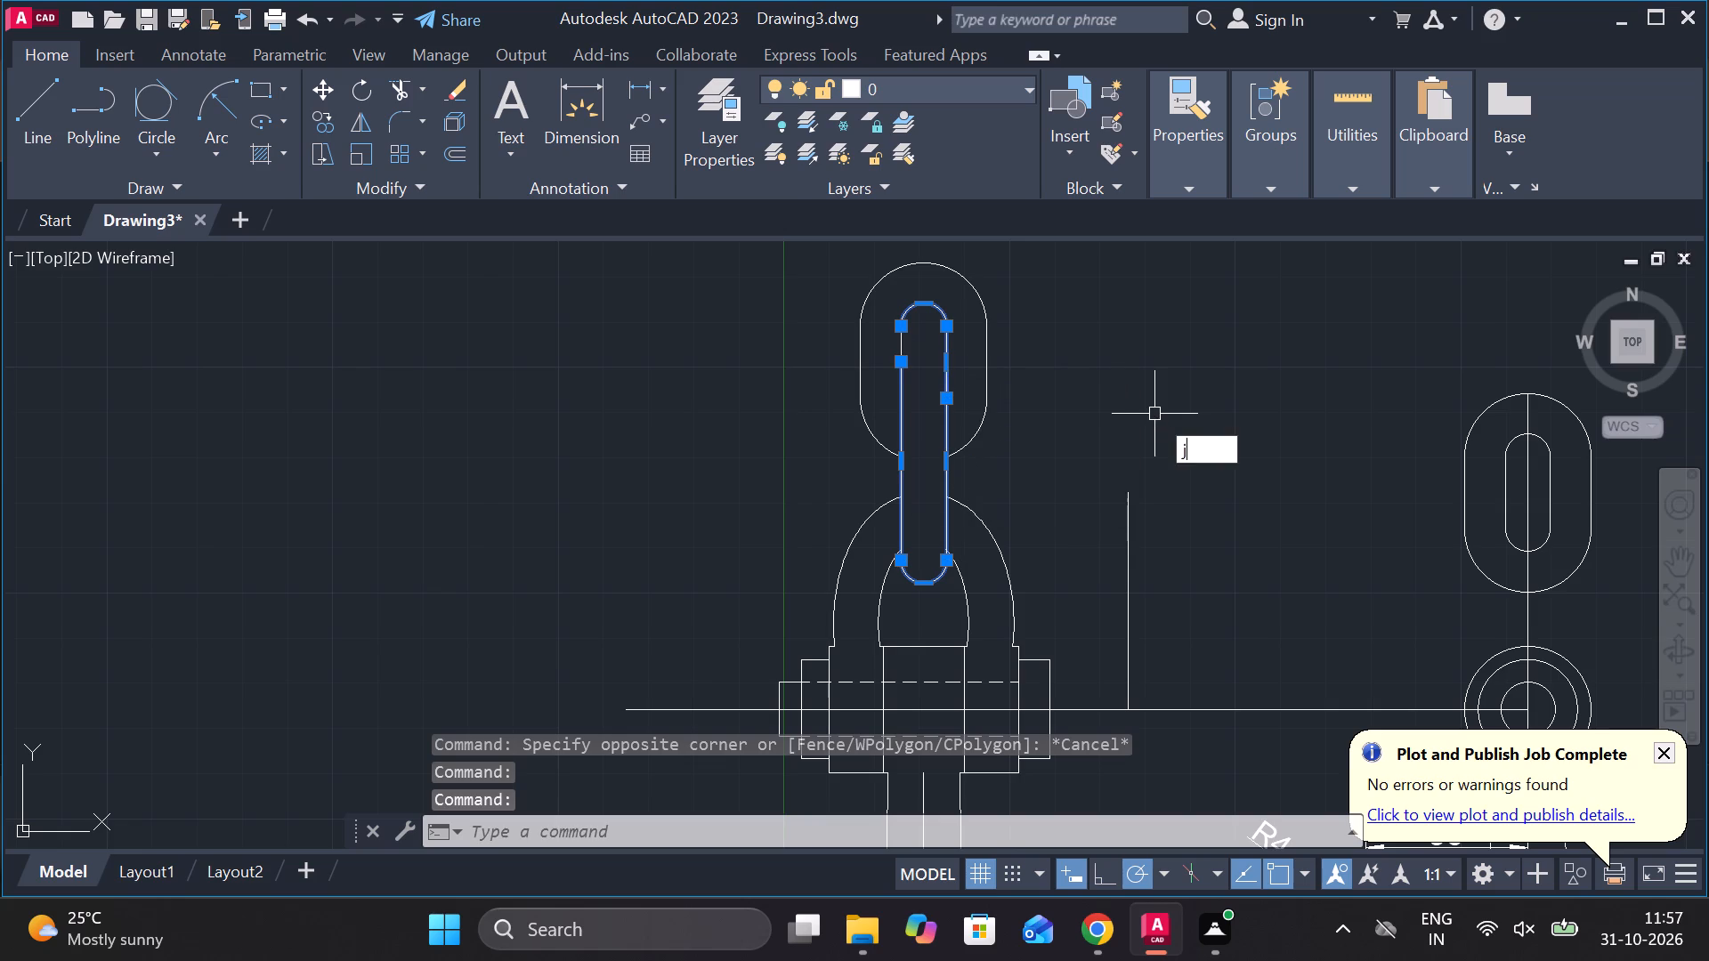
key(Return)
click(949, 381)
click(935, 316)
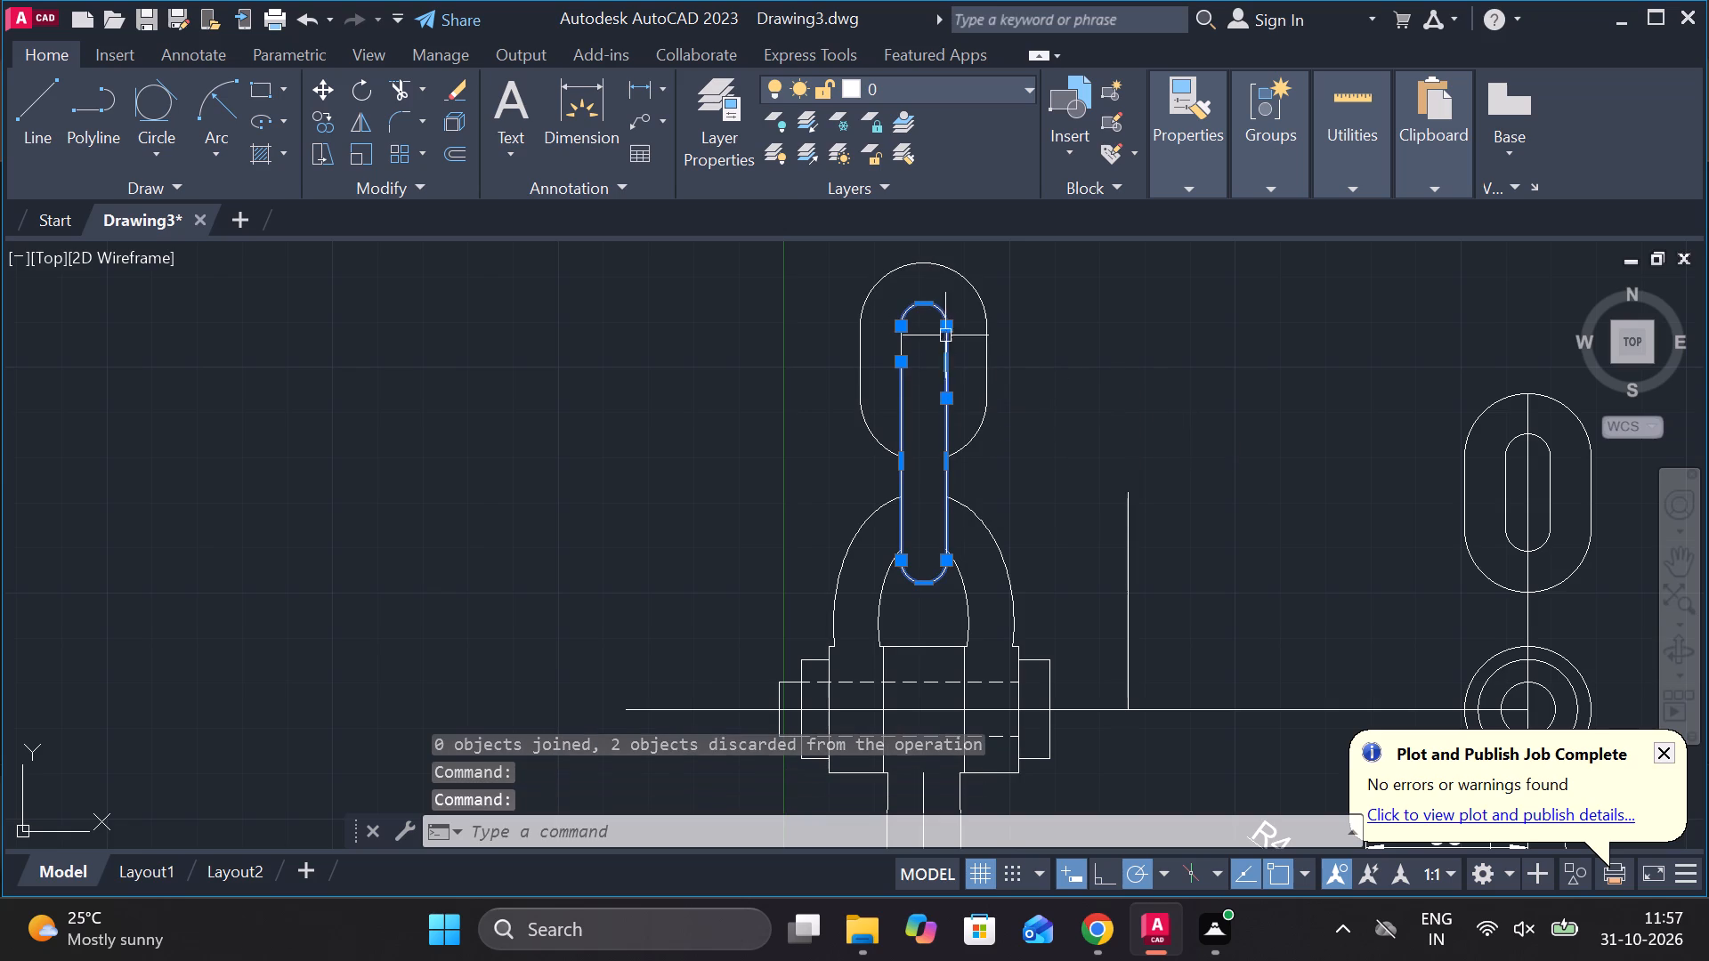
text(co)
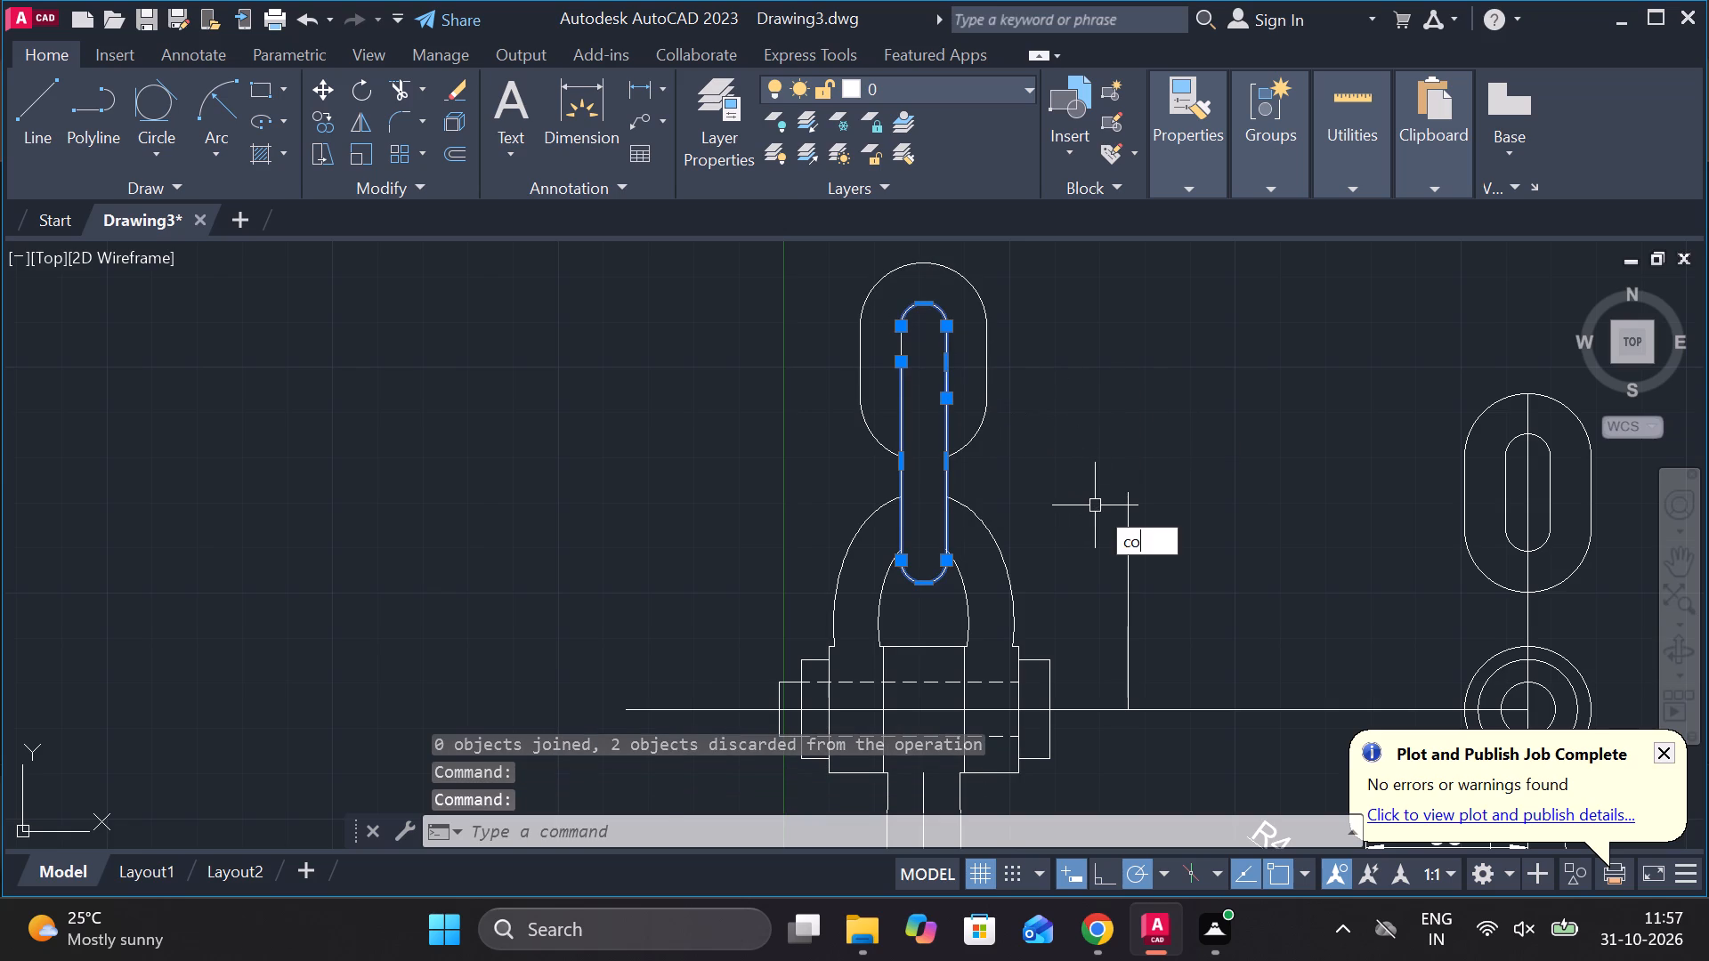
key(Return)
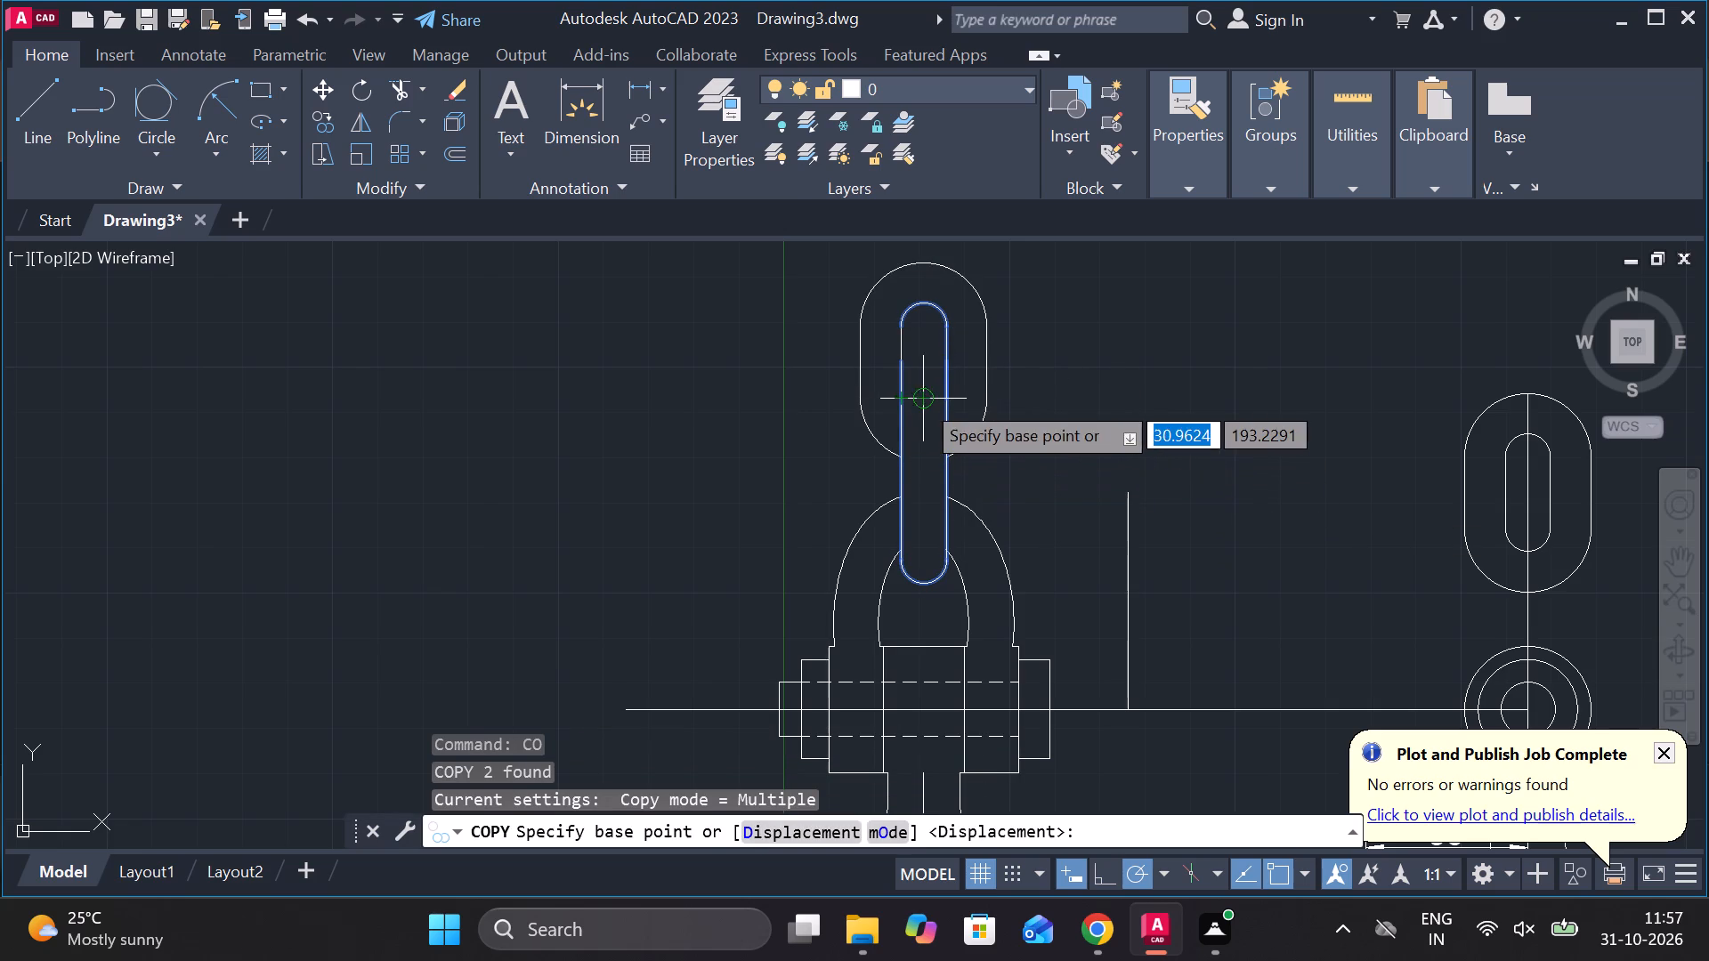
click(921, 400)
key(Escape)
Copy the complete narrow link outline to the side view, centred over the oval link above the concentric circles.
click(899, 343)
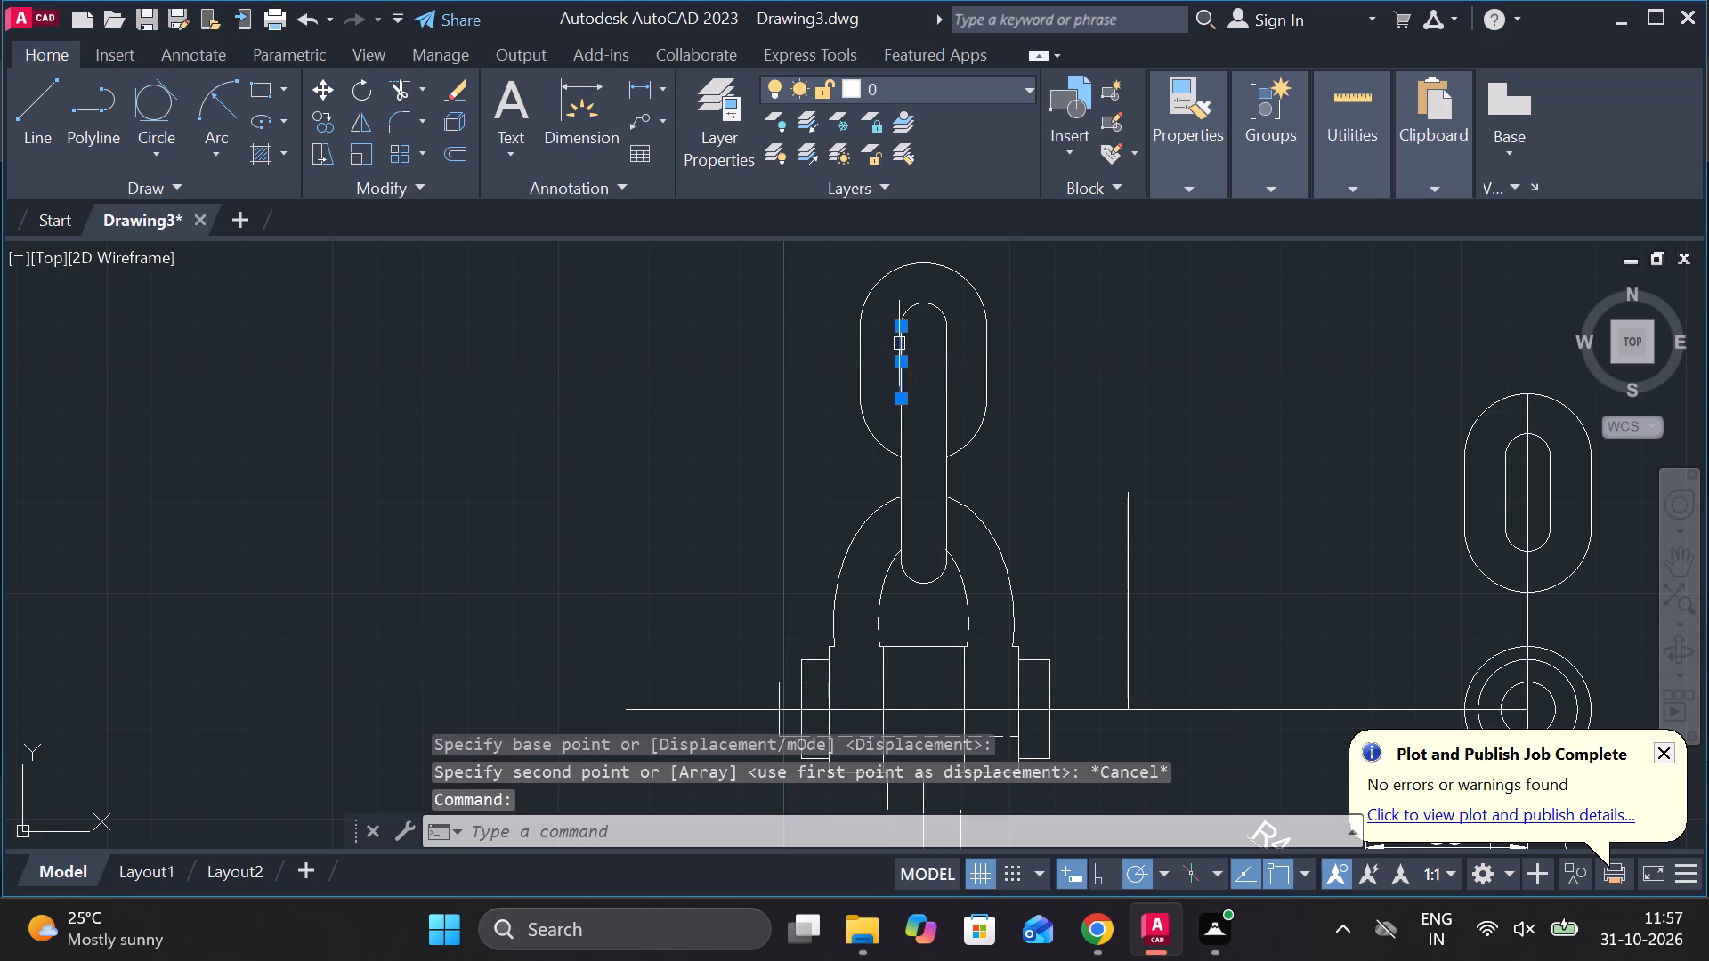
click(917, 311)
click(944, 477)
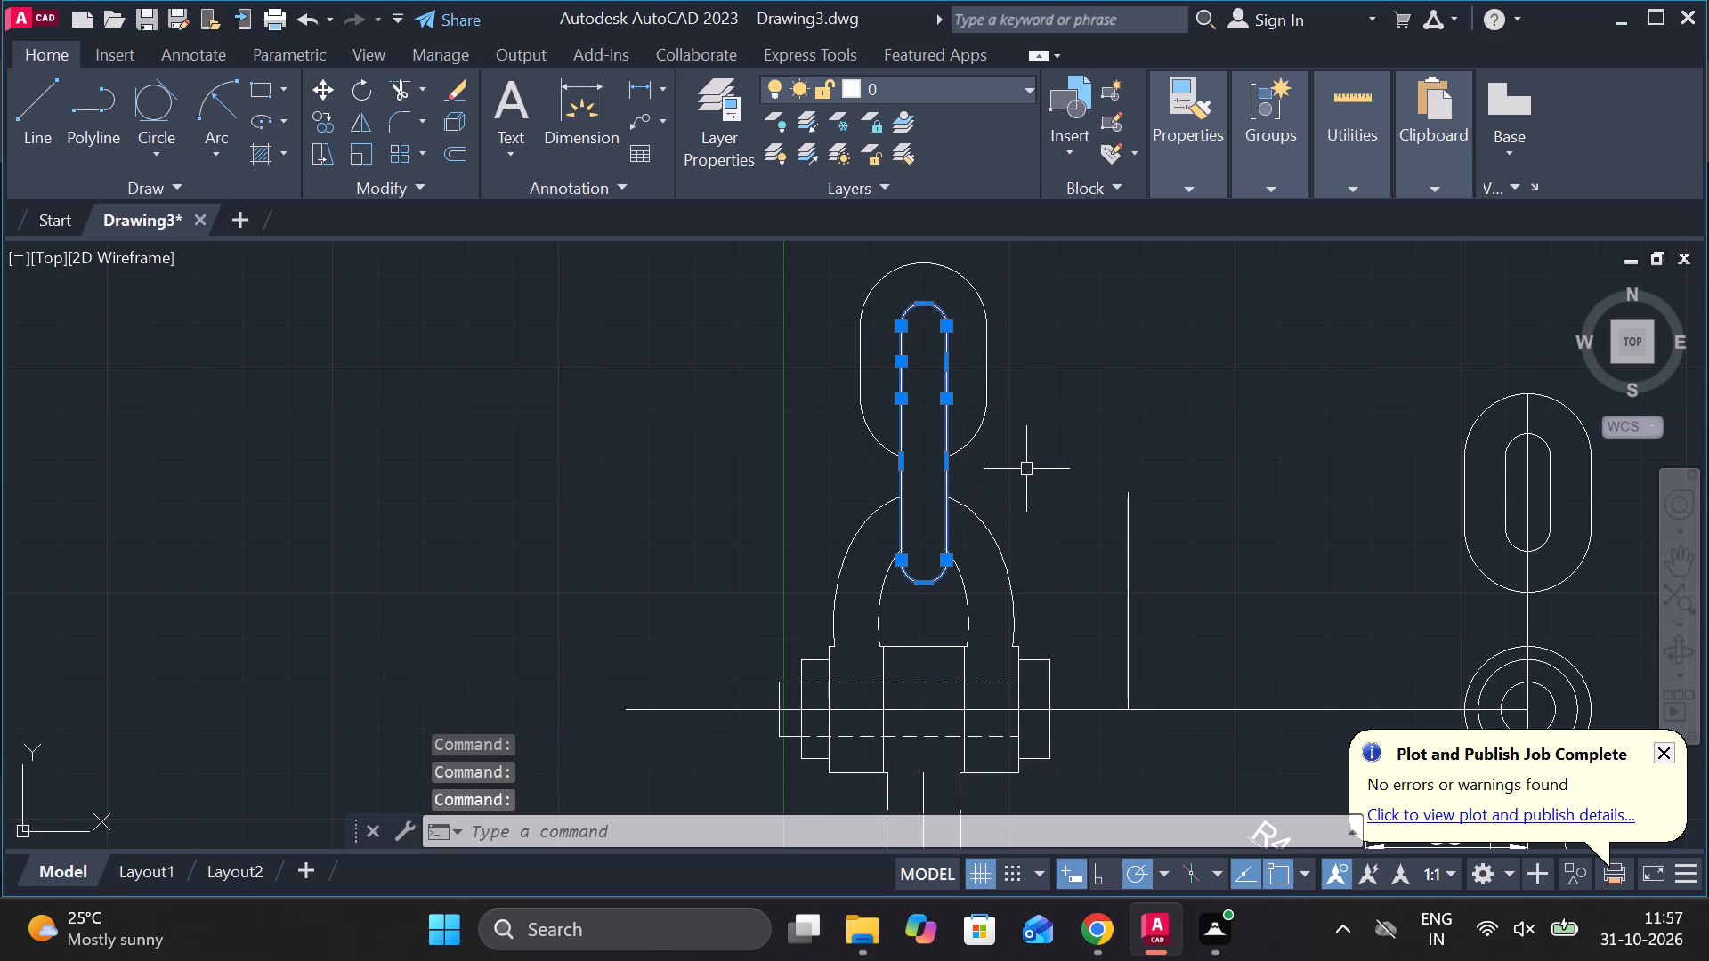
text(co)
key(Return)
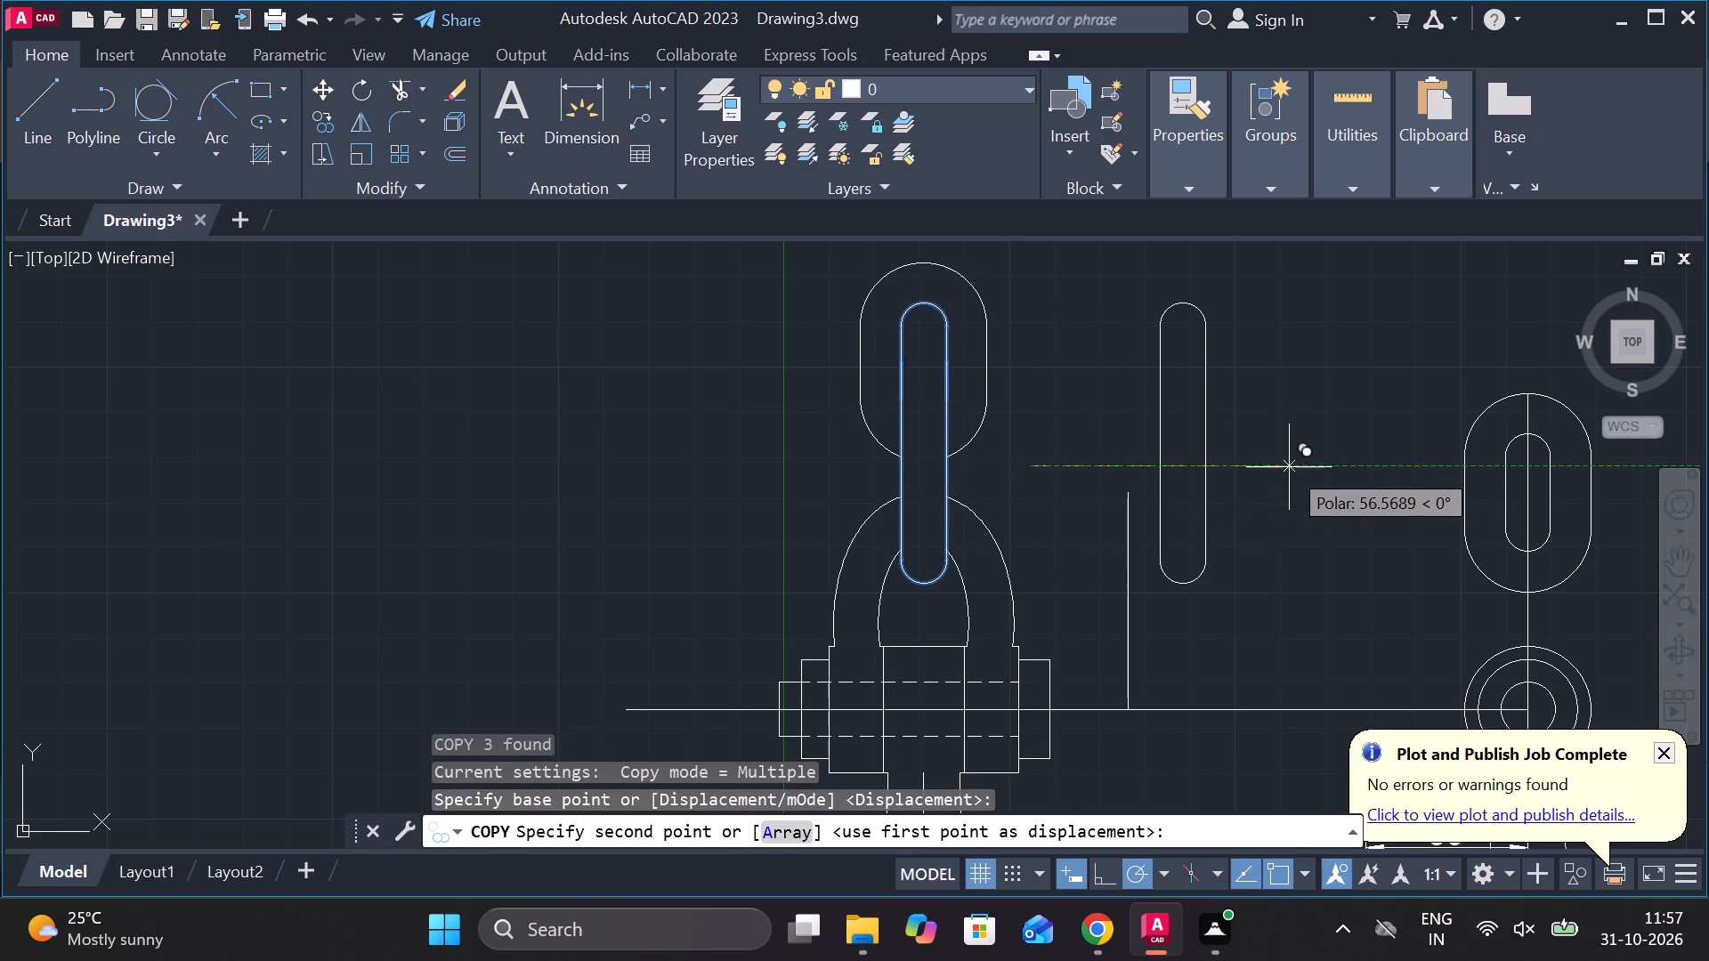
middle_drag(1262, 466, 1055, 472)
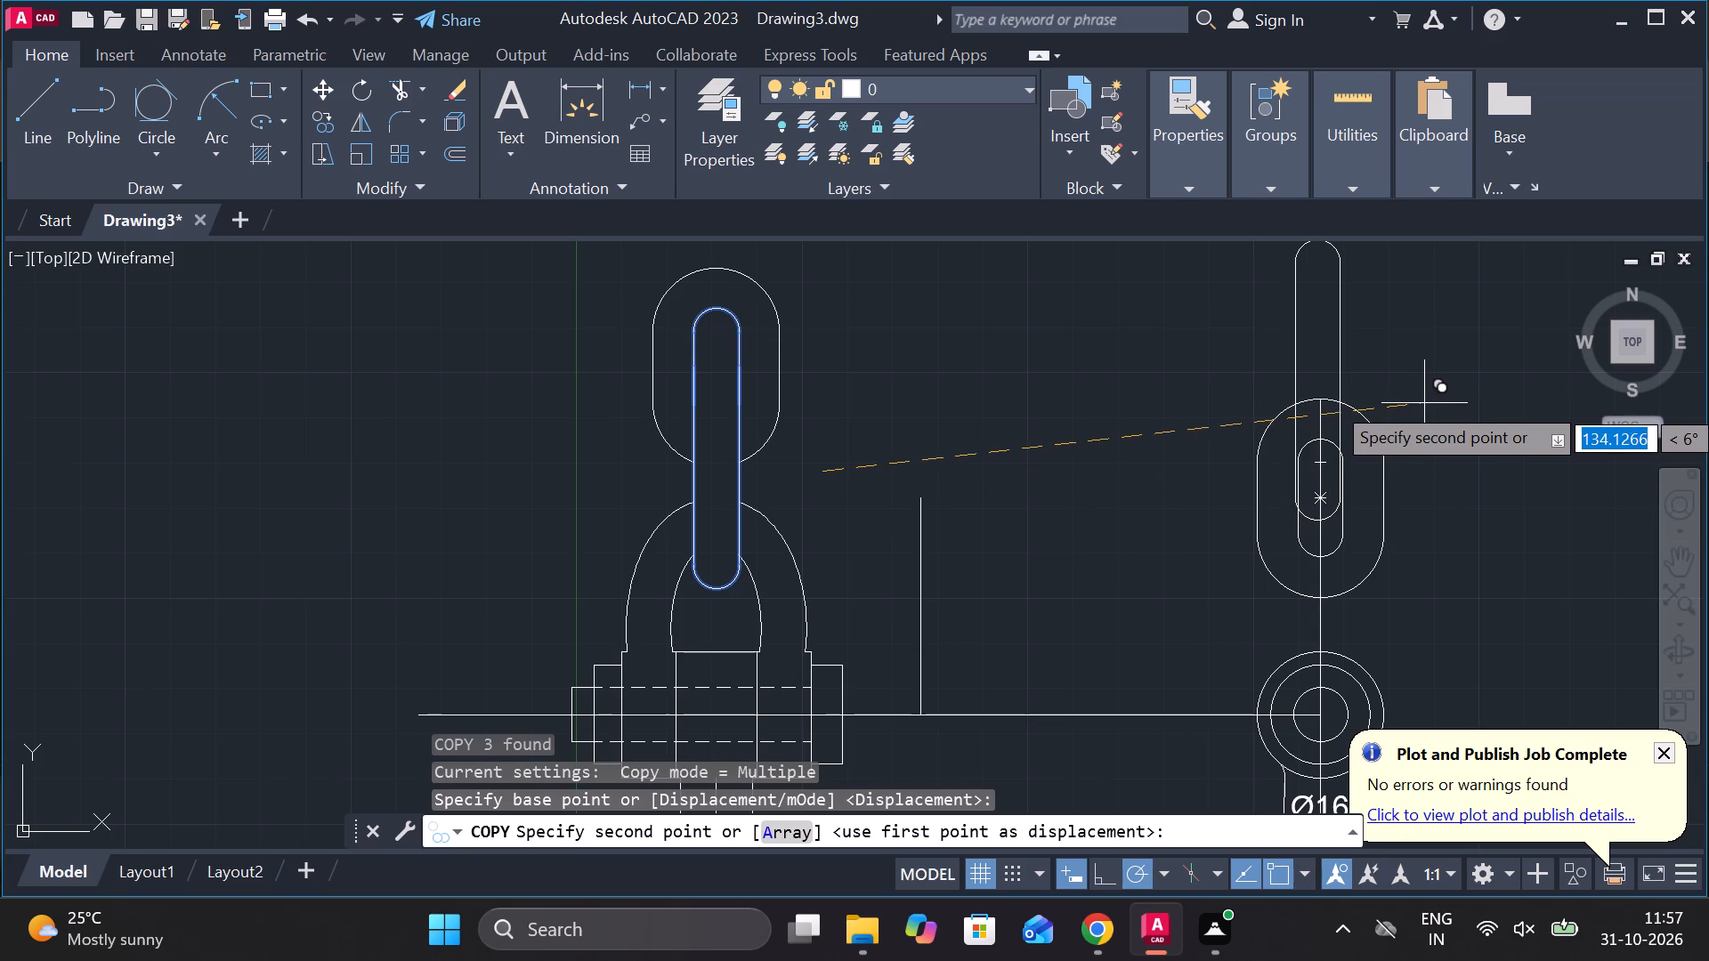
click(1428, 376)
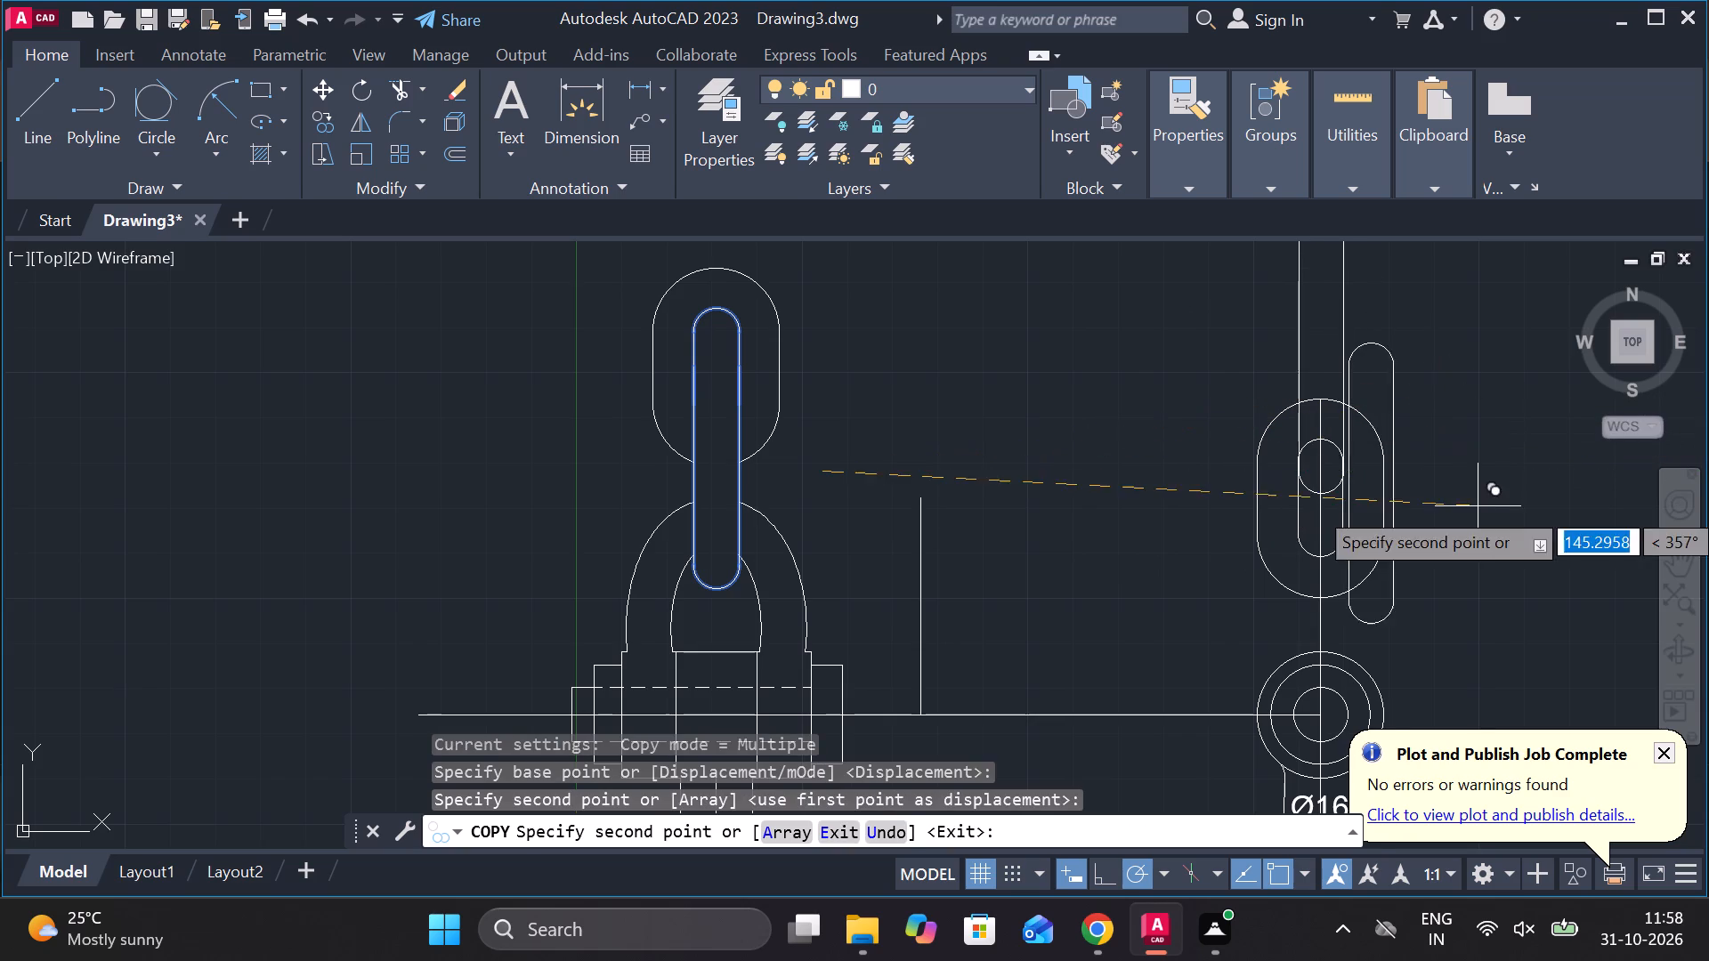
scroll(1482, 475, down, 1)
middle_drag(1492, 491, 1425, 491)
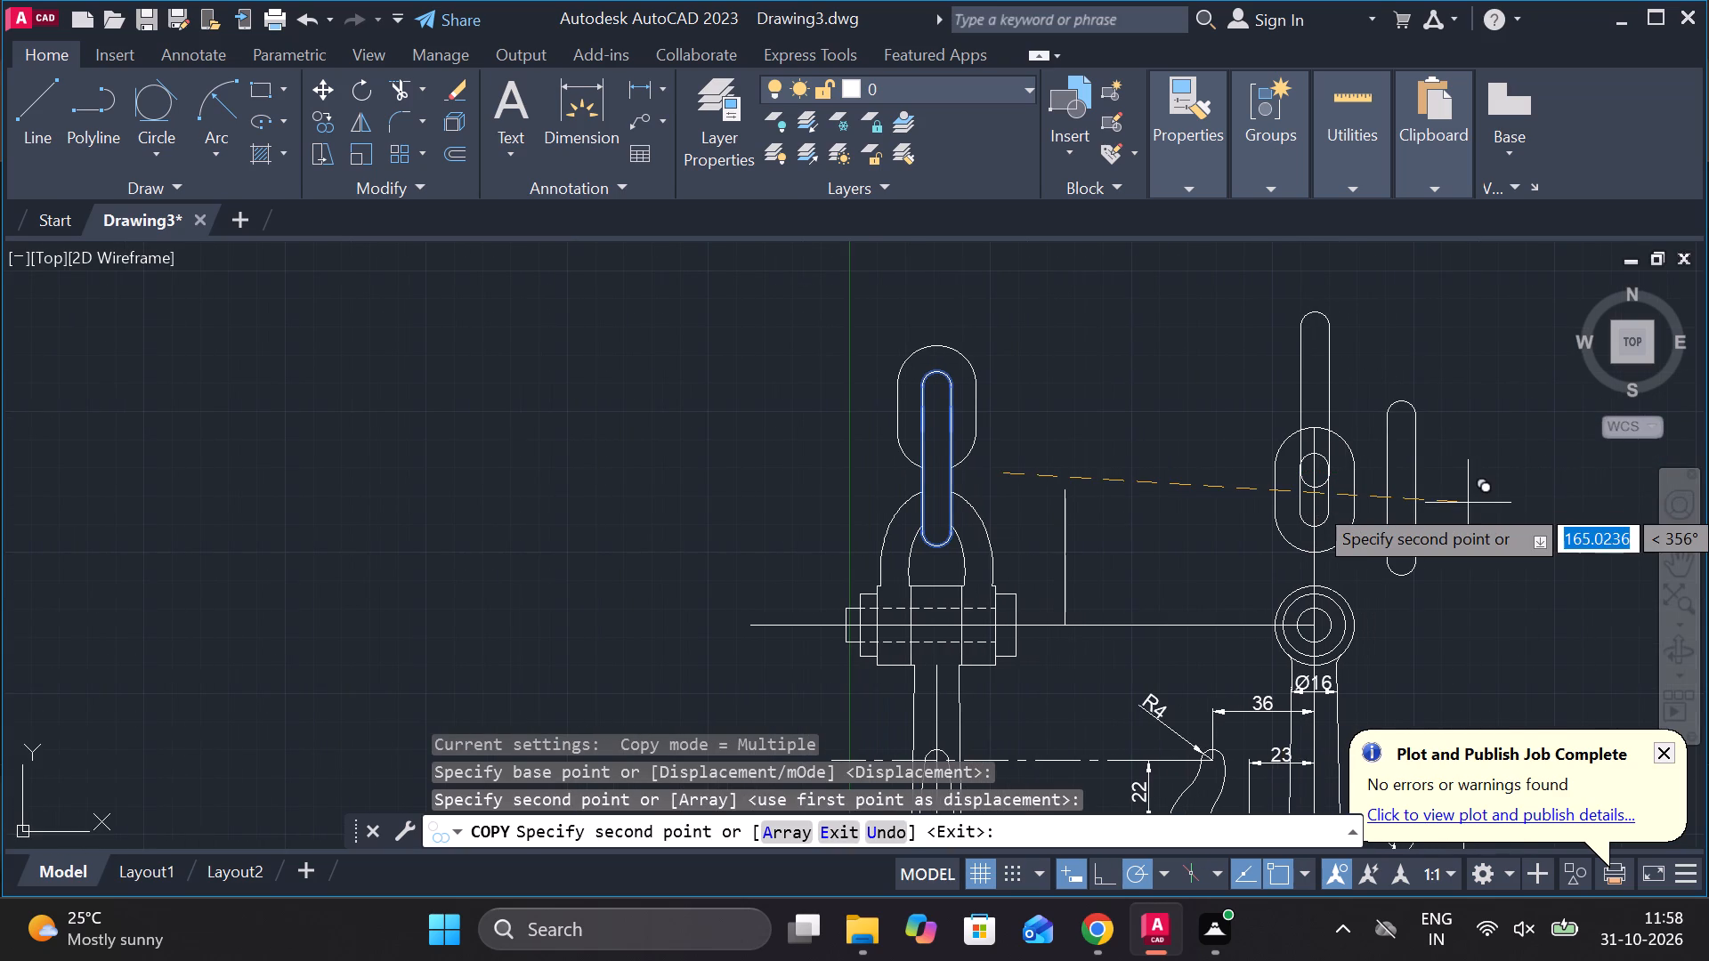
scroll(1470, 504, down, 1)
scroll(1478, 516, up, 2)
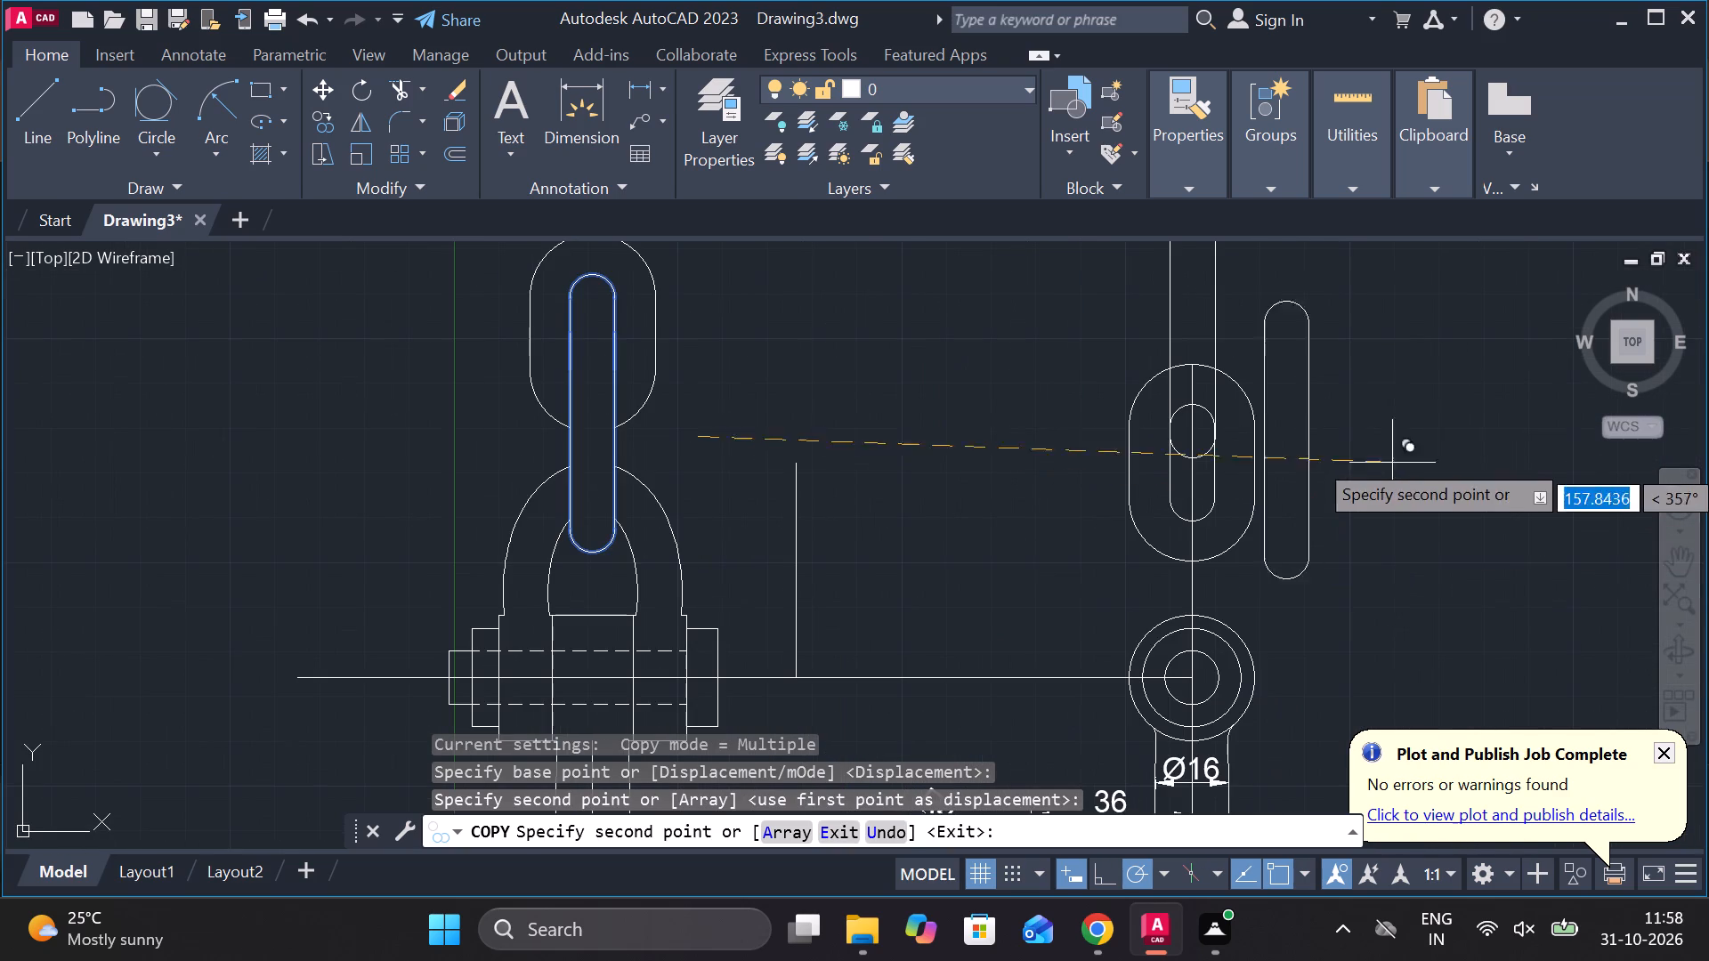
key(Escape)
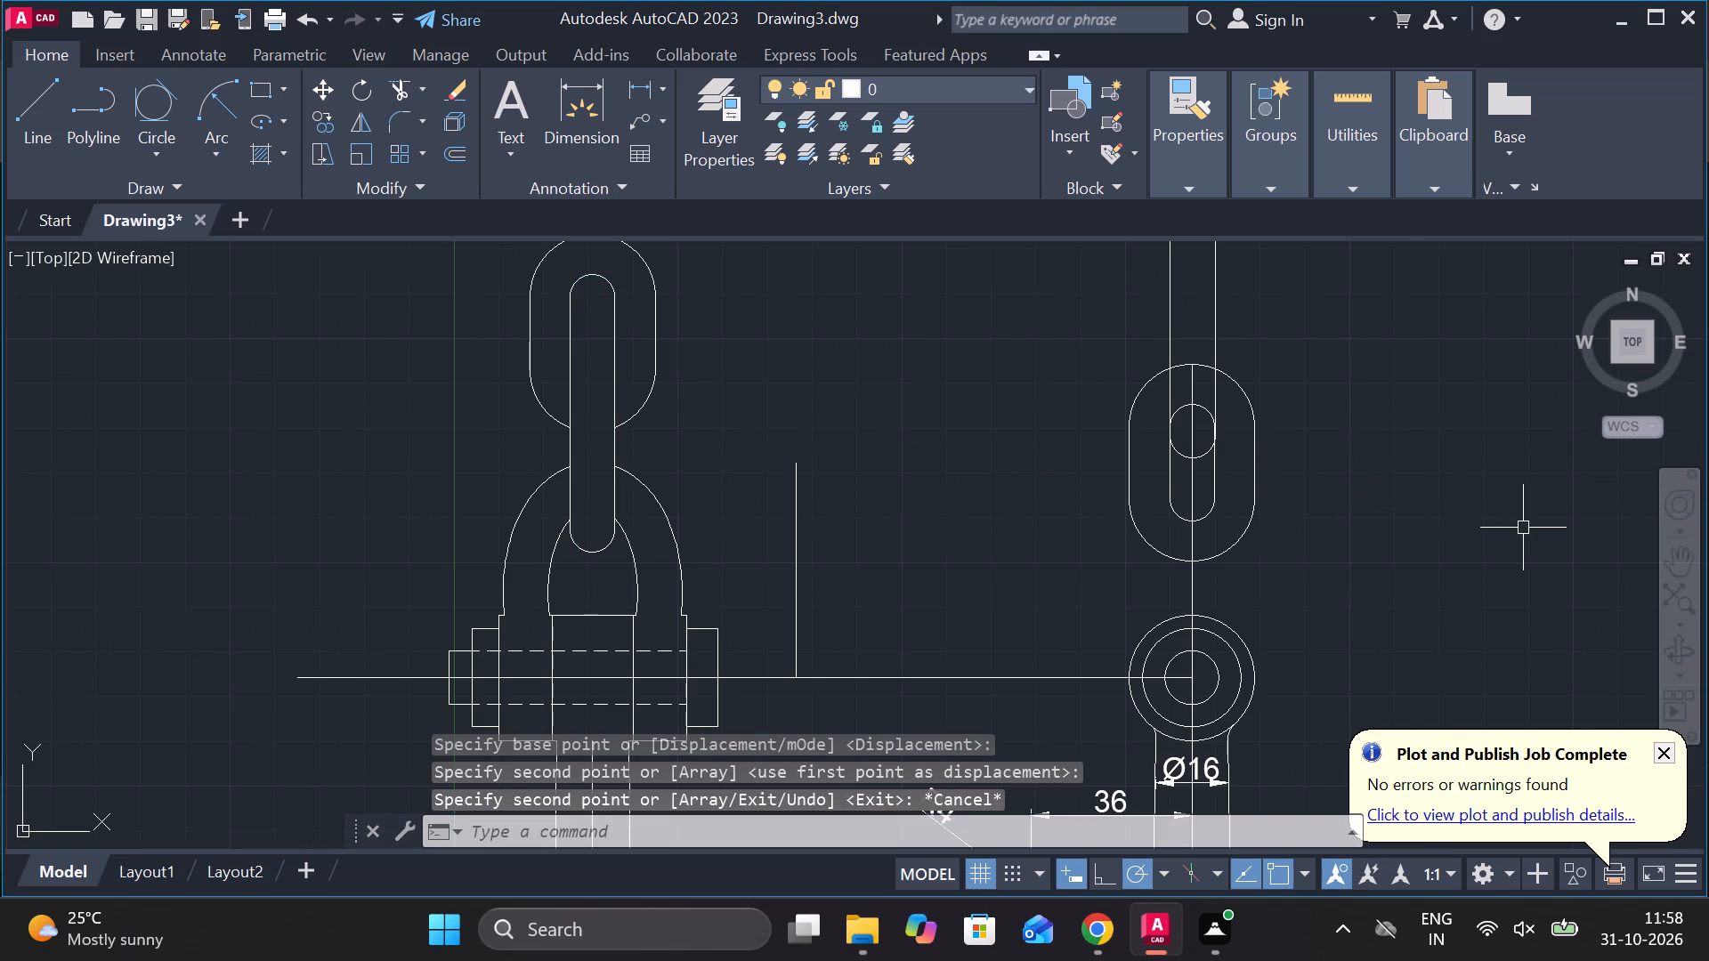
scroll(1523, 528, down, 1)
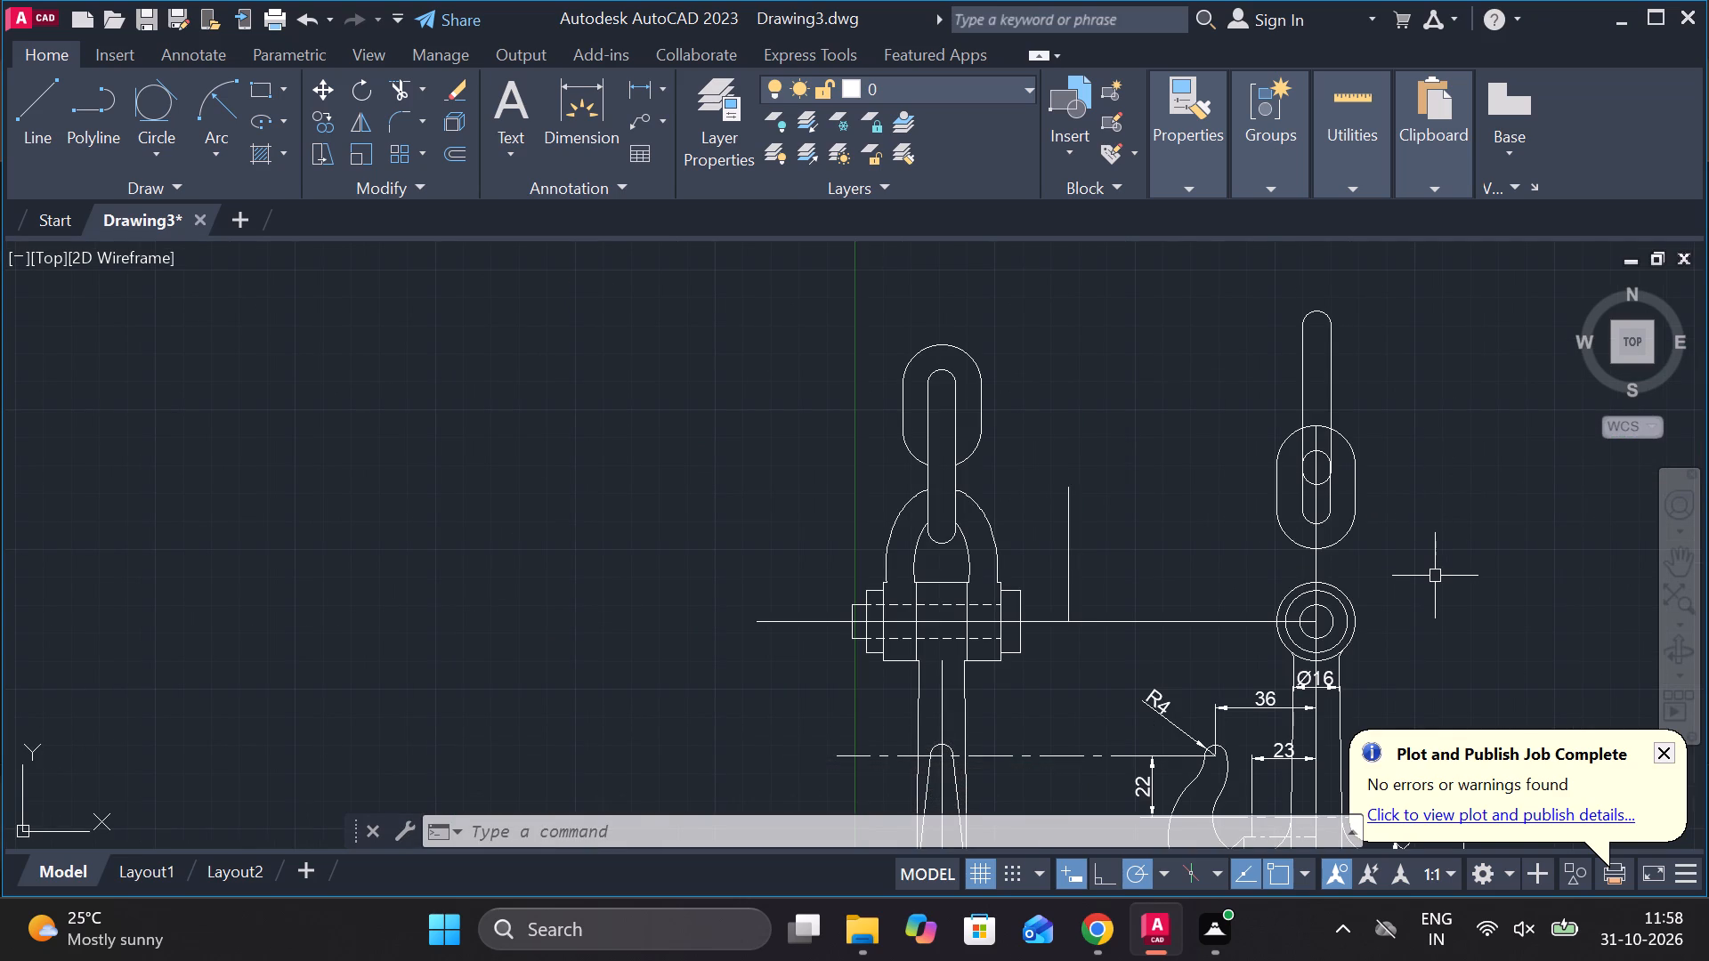
key(ctrl+z)
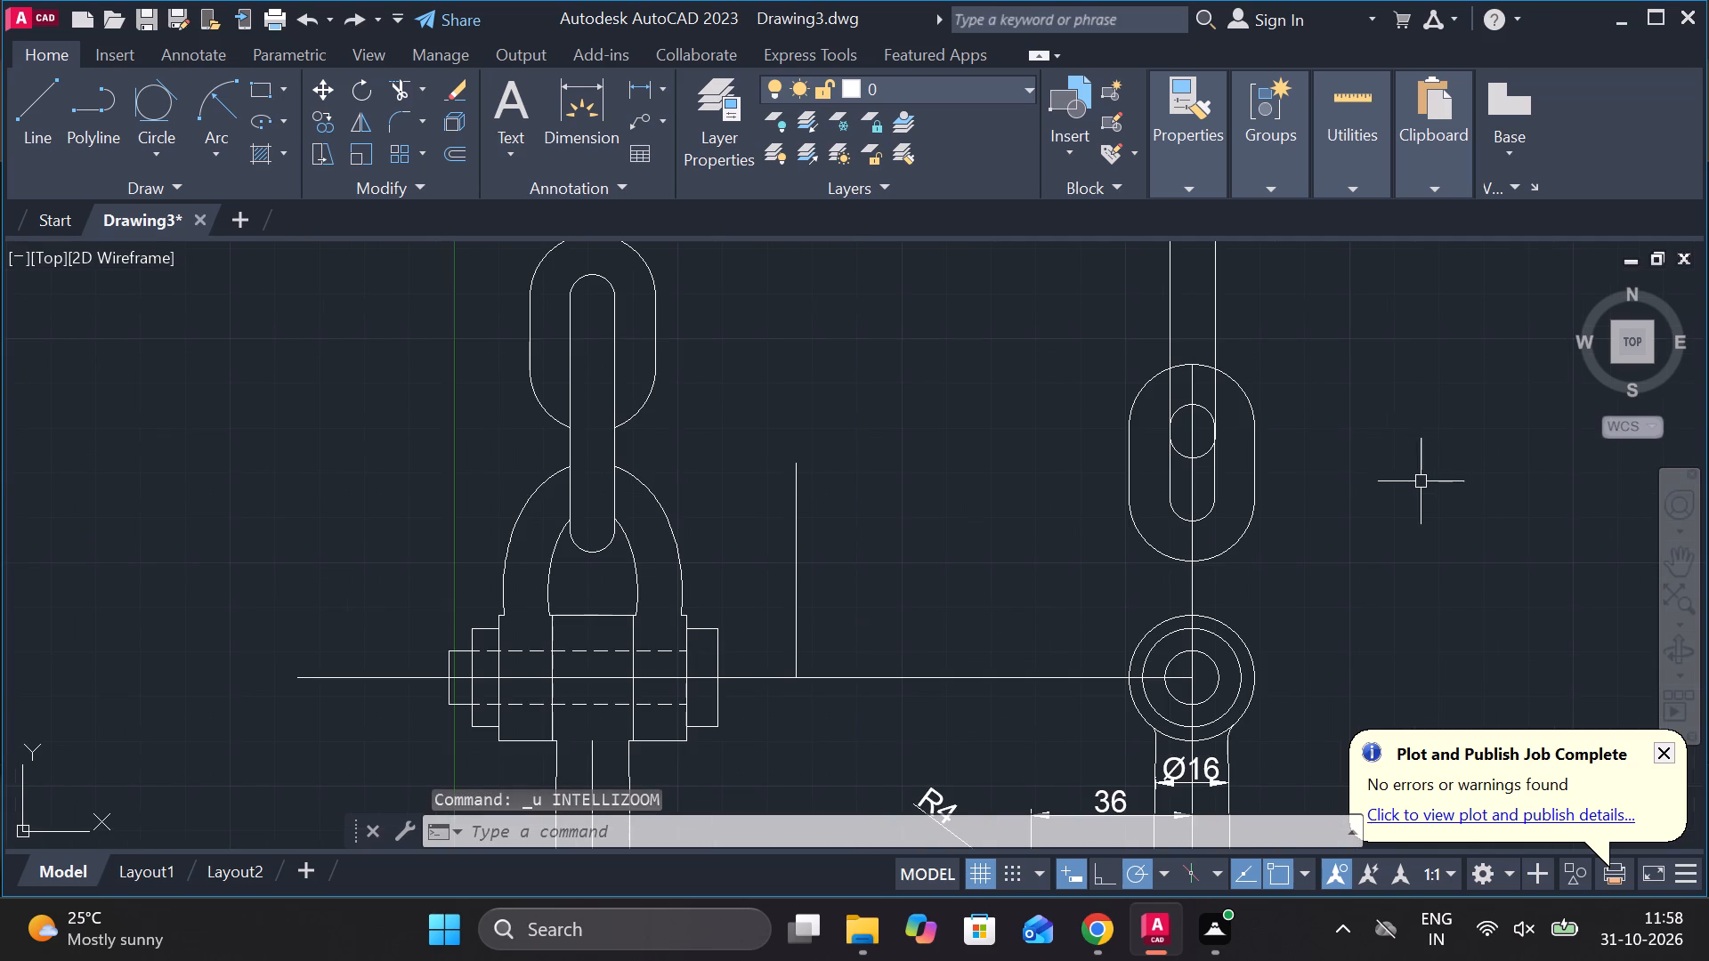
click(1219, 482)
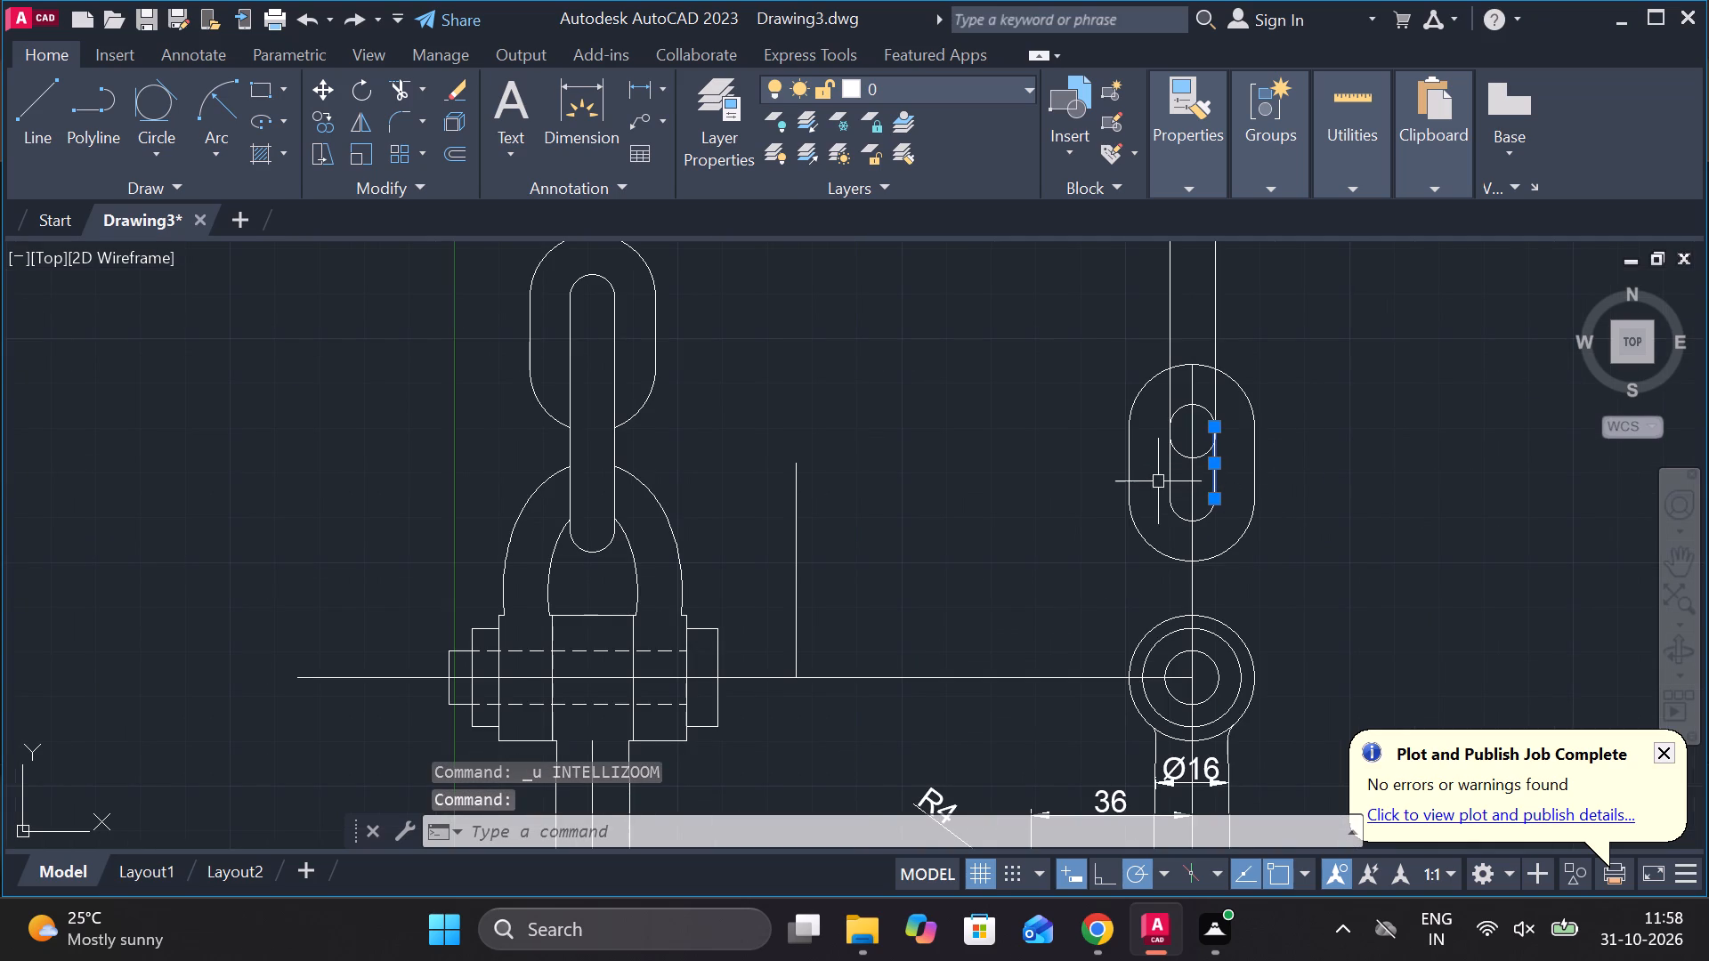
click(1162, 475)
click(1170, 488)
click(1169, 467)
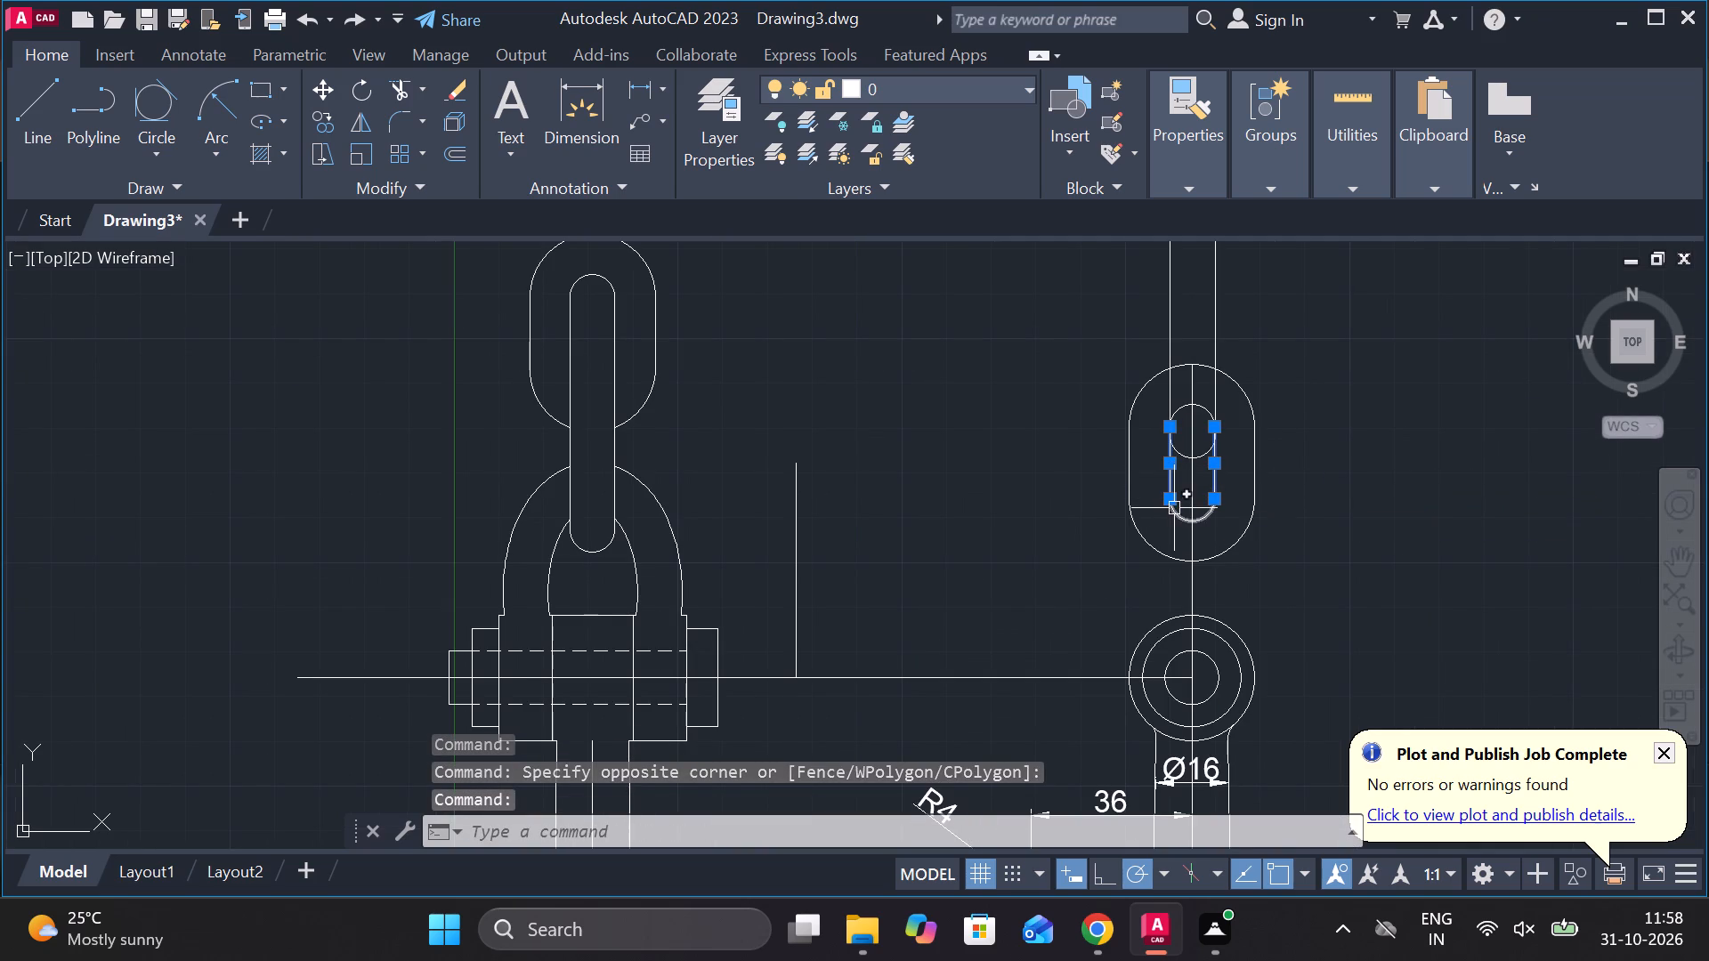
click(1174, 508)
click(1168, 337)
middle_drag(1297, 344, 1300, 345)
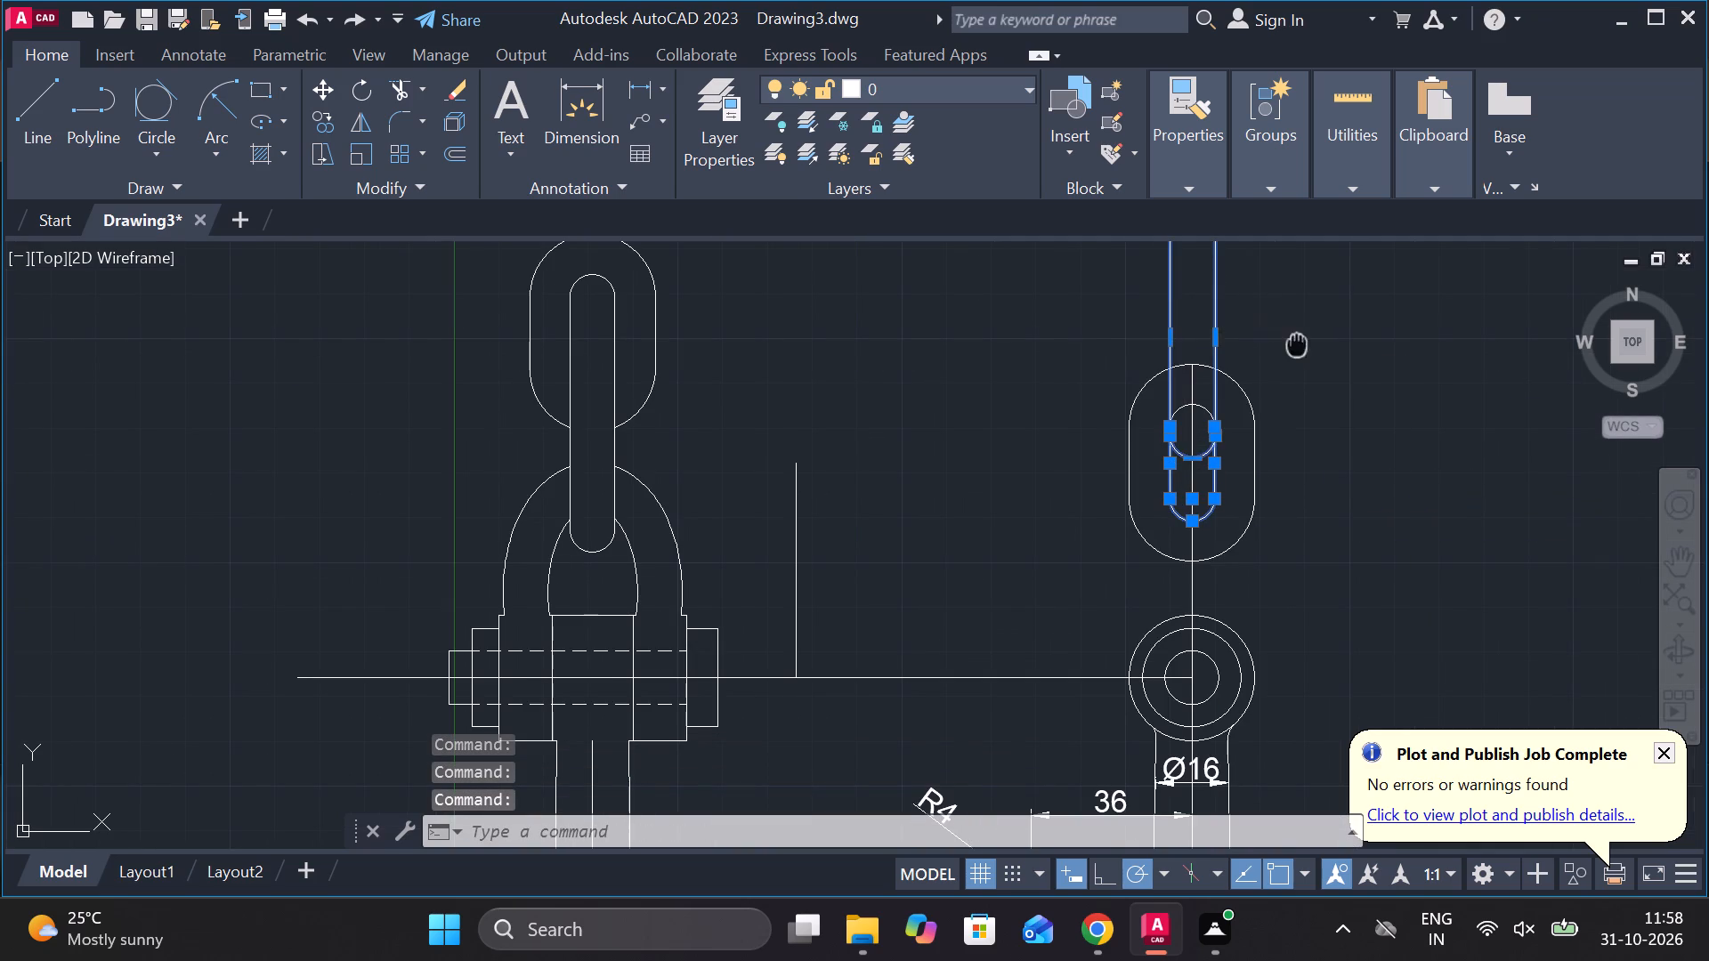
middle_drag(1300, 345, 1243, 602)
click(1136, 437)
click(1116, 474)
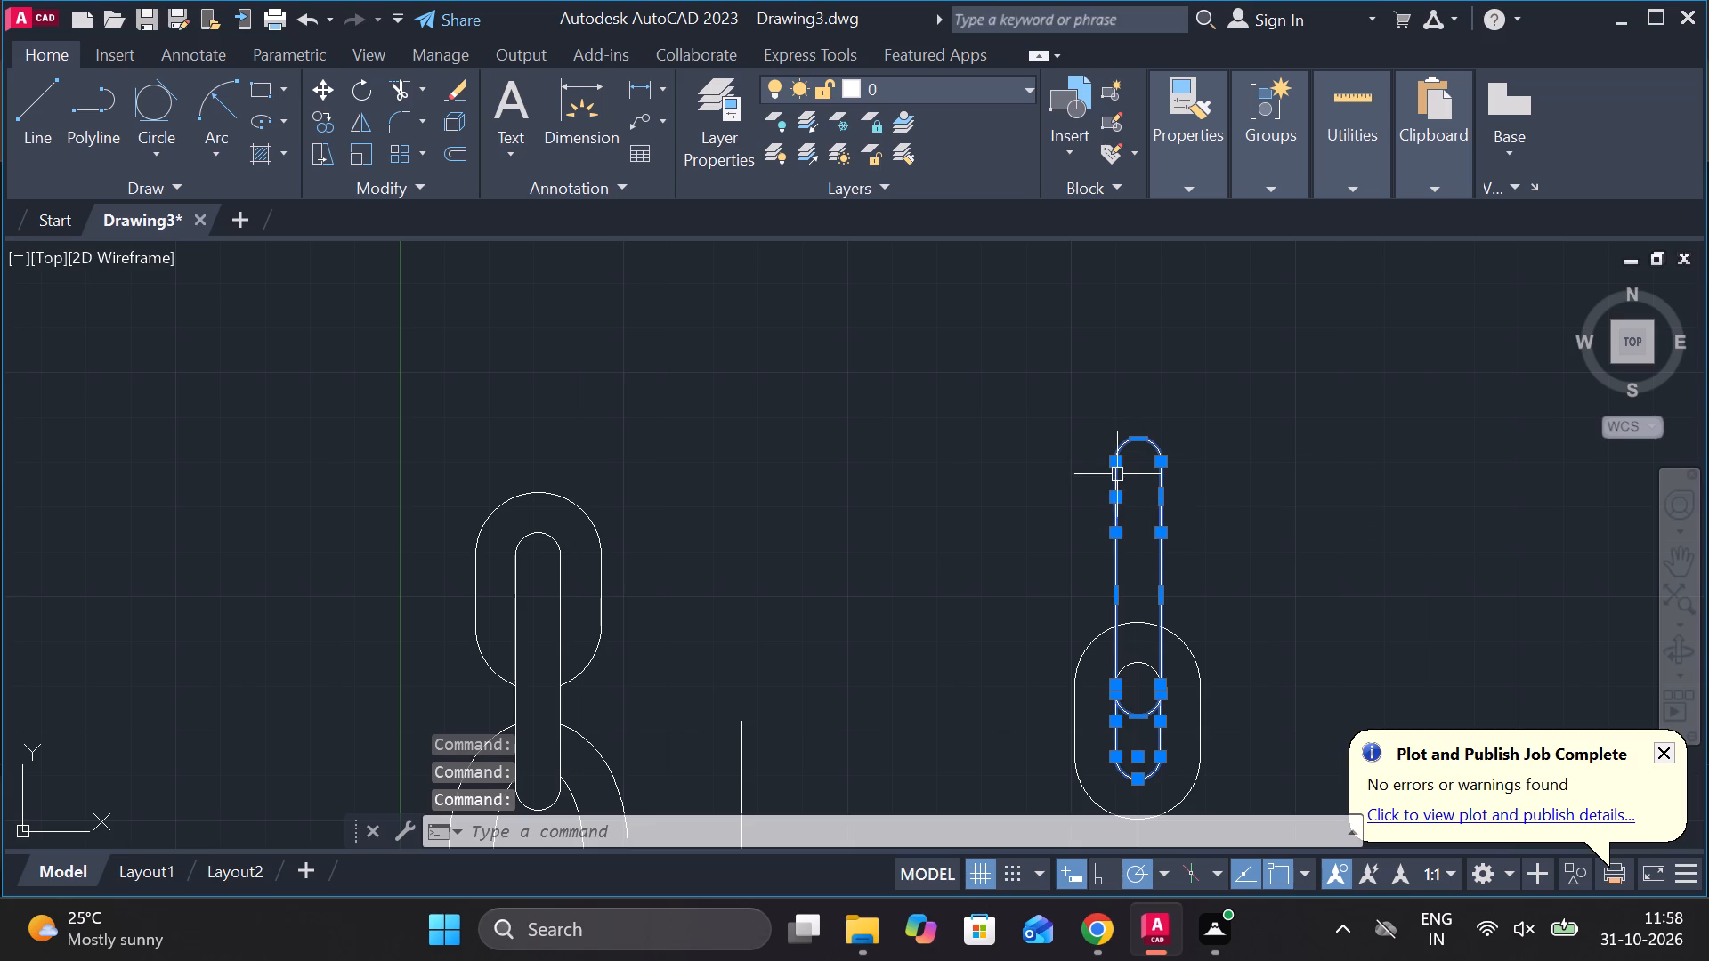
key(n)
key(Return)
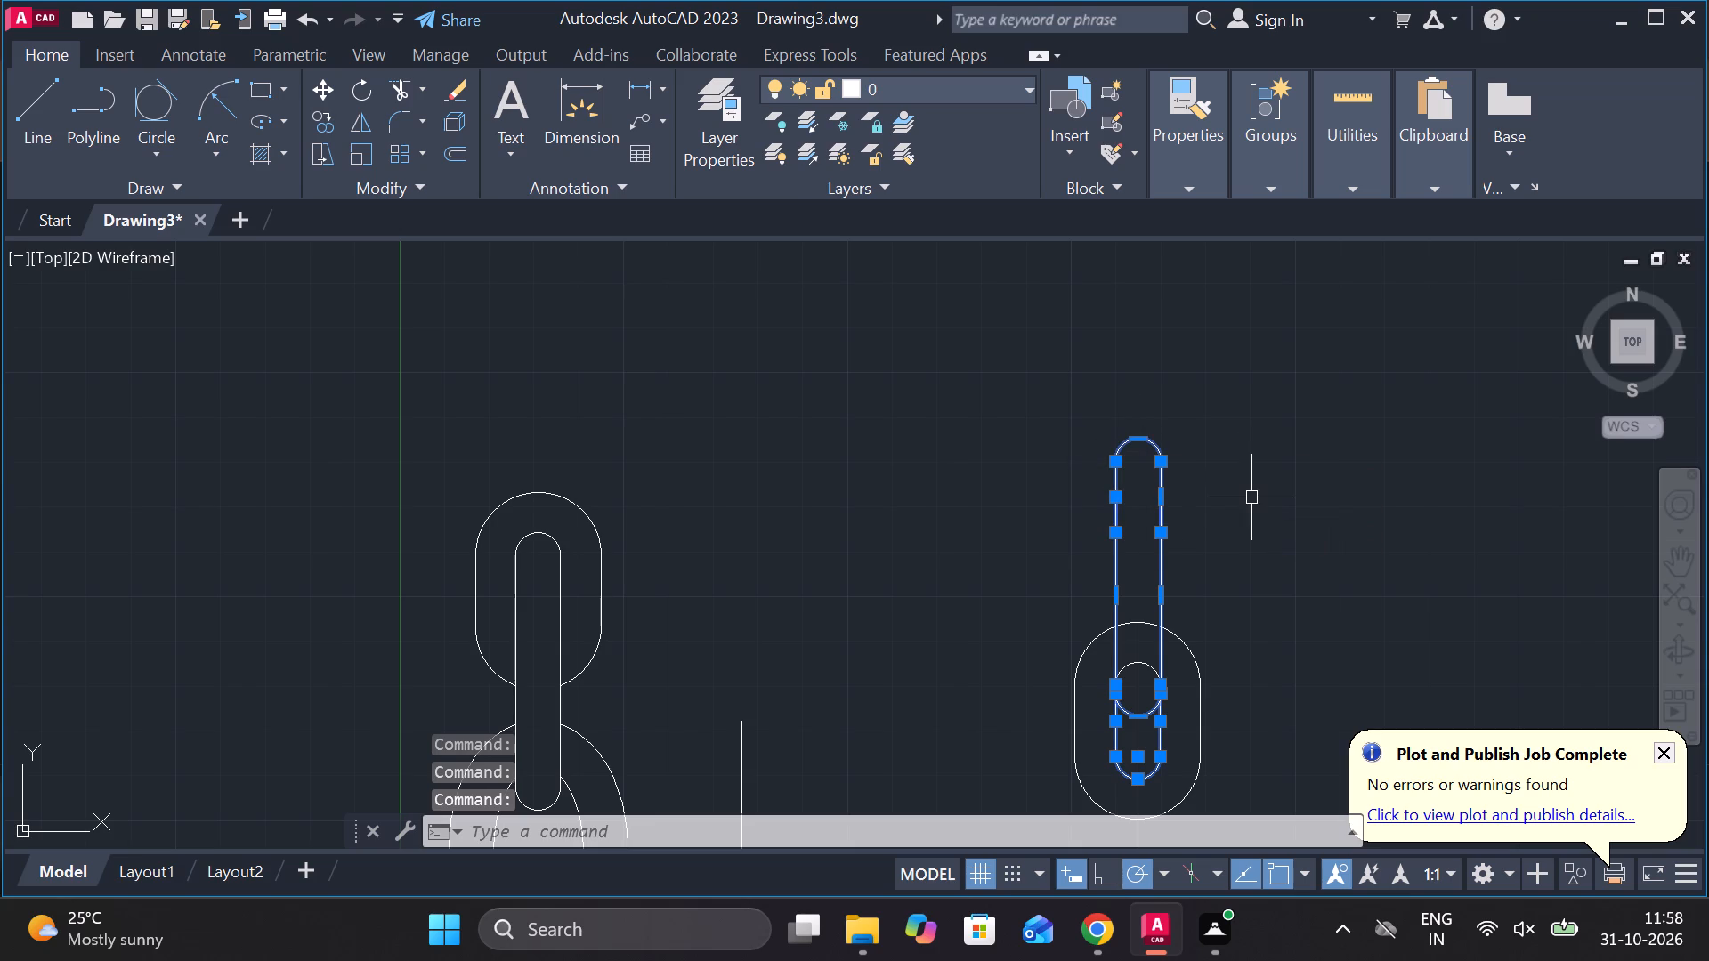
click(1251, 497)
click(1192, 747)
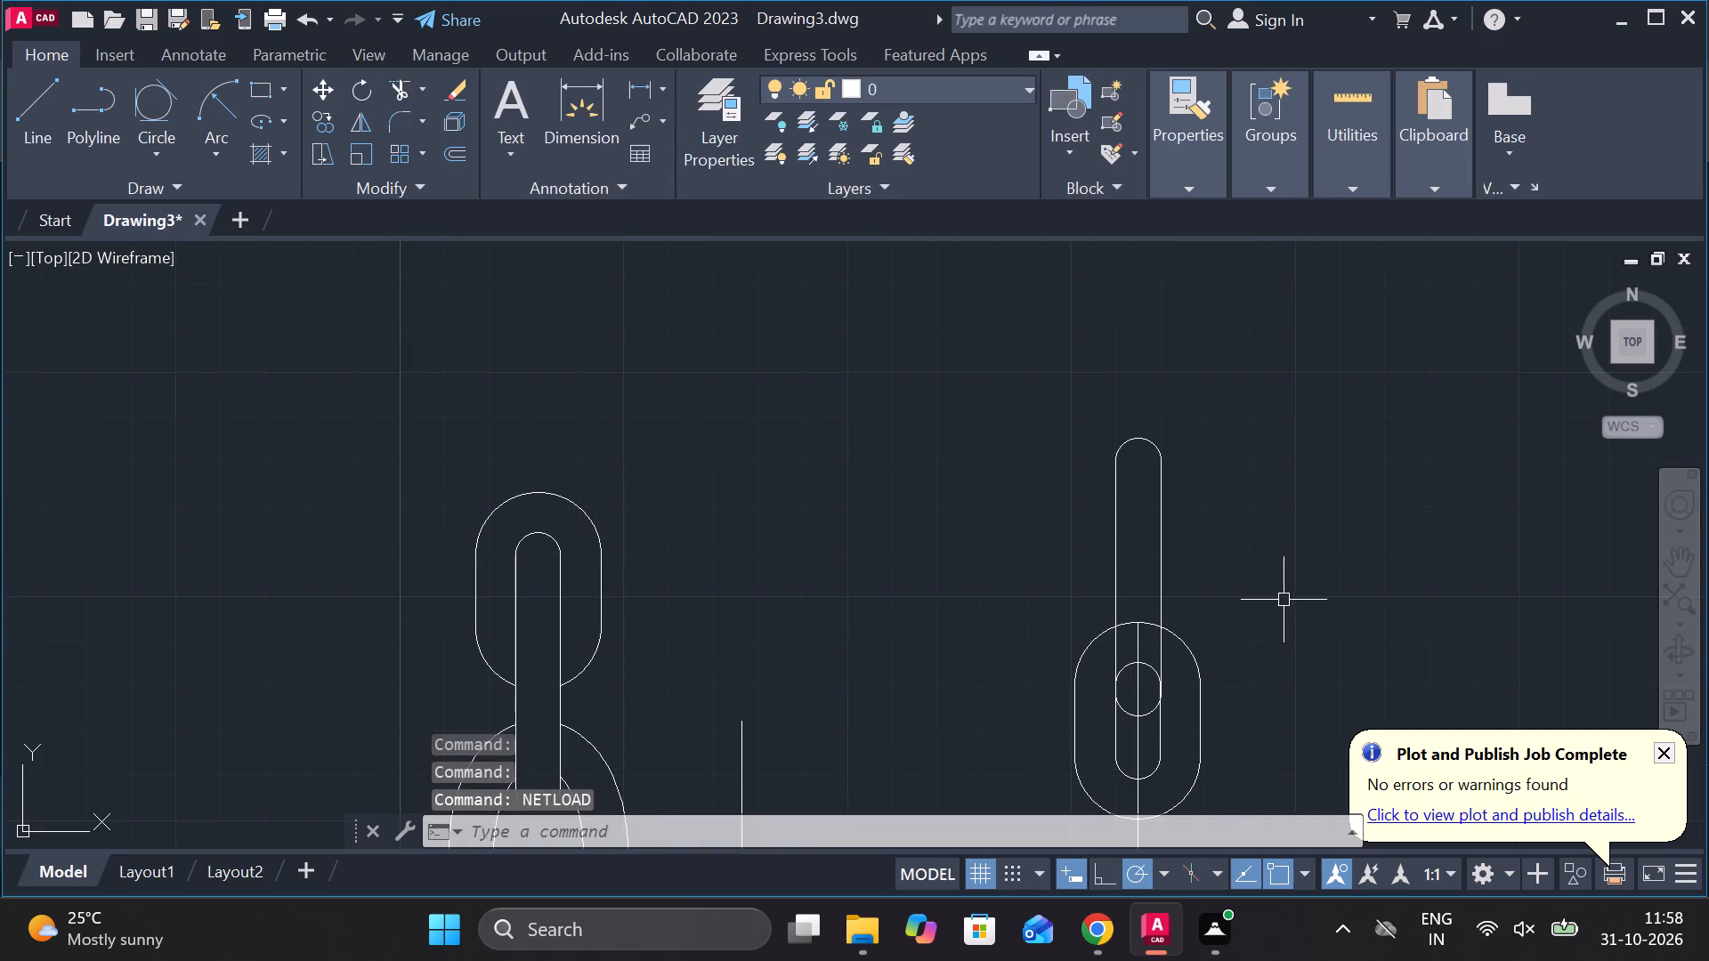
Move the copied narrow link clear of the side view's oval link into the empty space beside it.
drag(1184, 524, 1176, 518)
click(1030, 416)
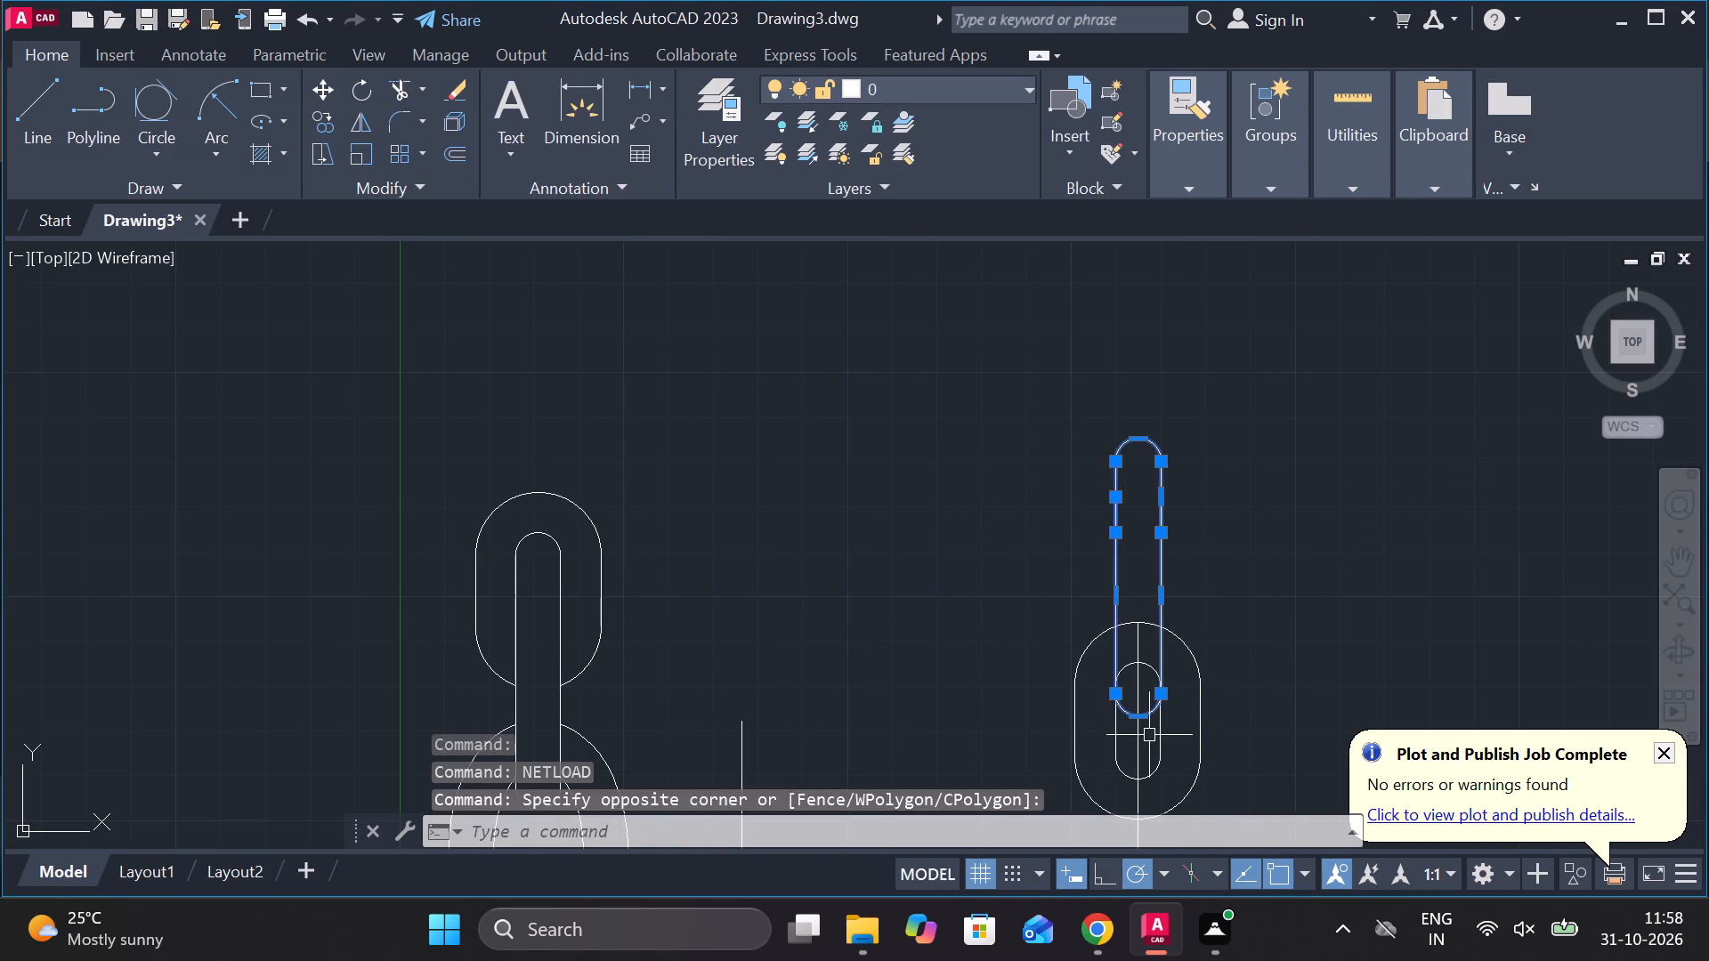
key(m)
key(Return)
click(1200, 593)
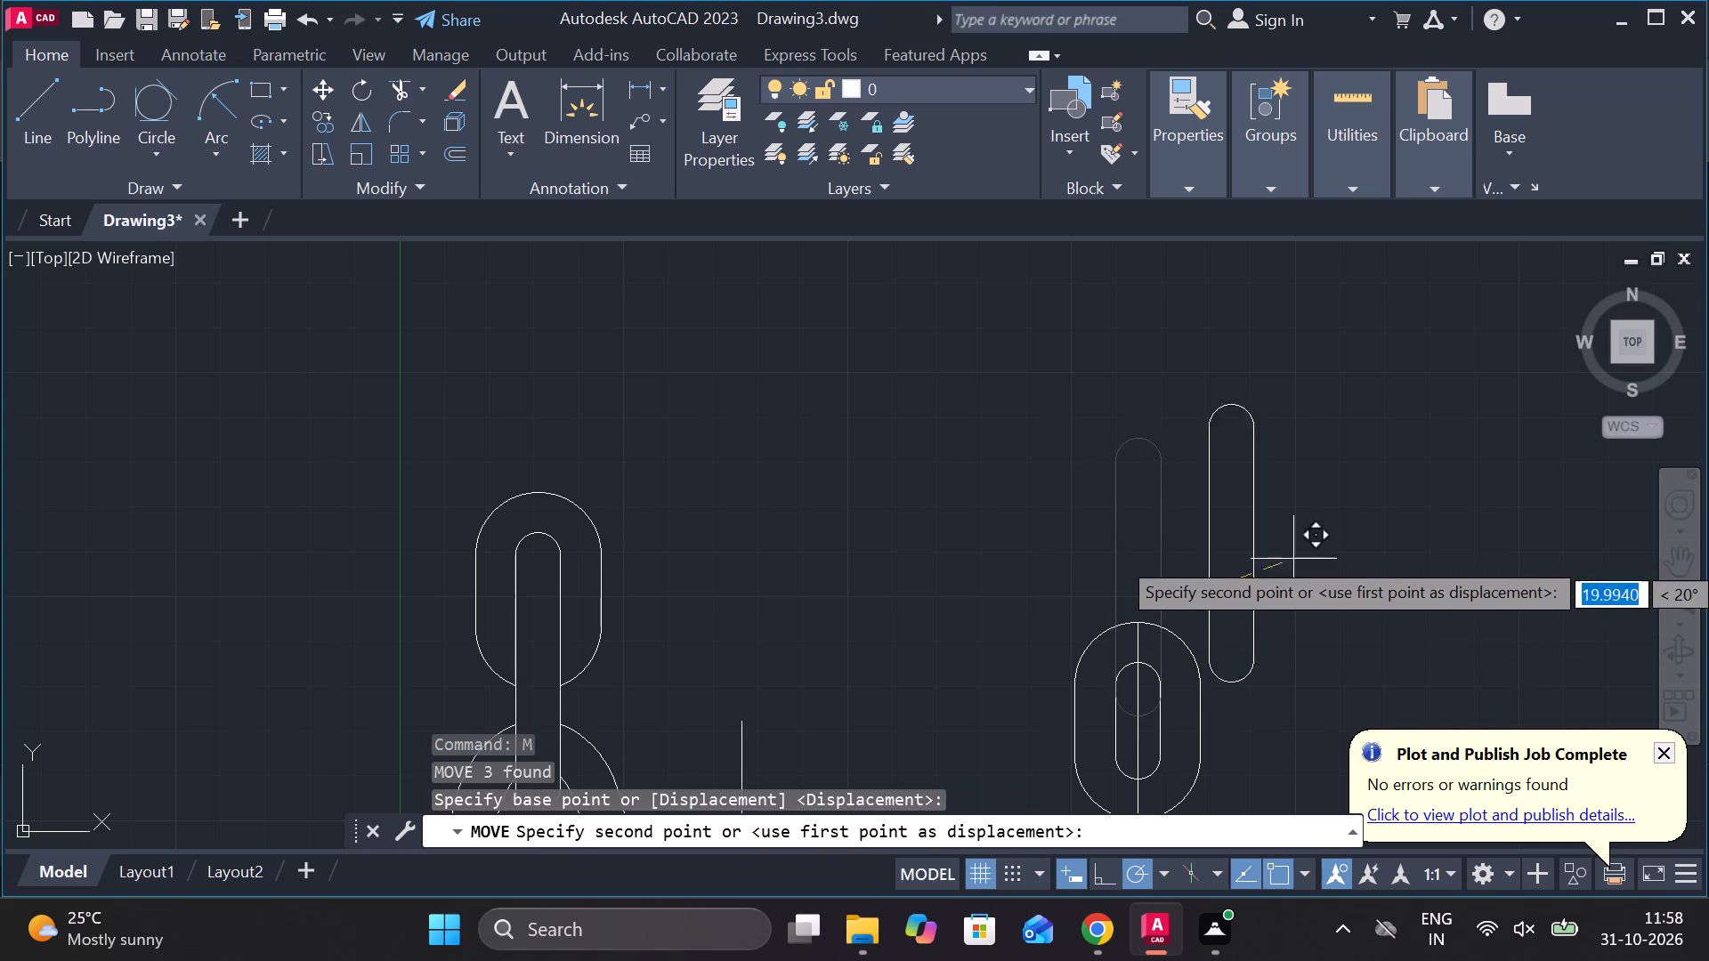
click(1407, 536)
Draw a horizontal reference line about 151 units long from the top of the front view's oval link past the side view.
middle_drag(1212, 626, 1351, 513)
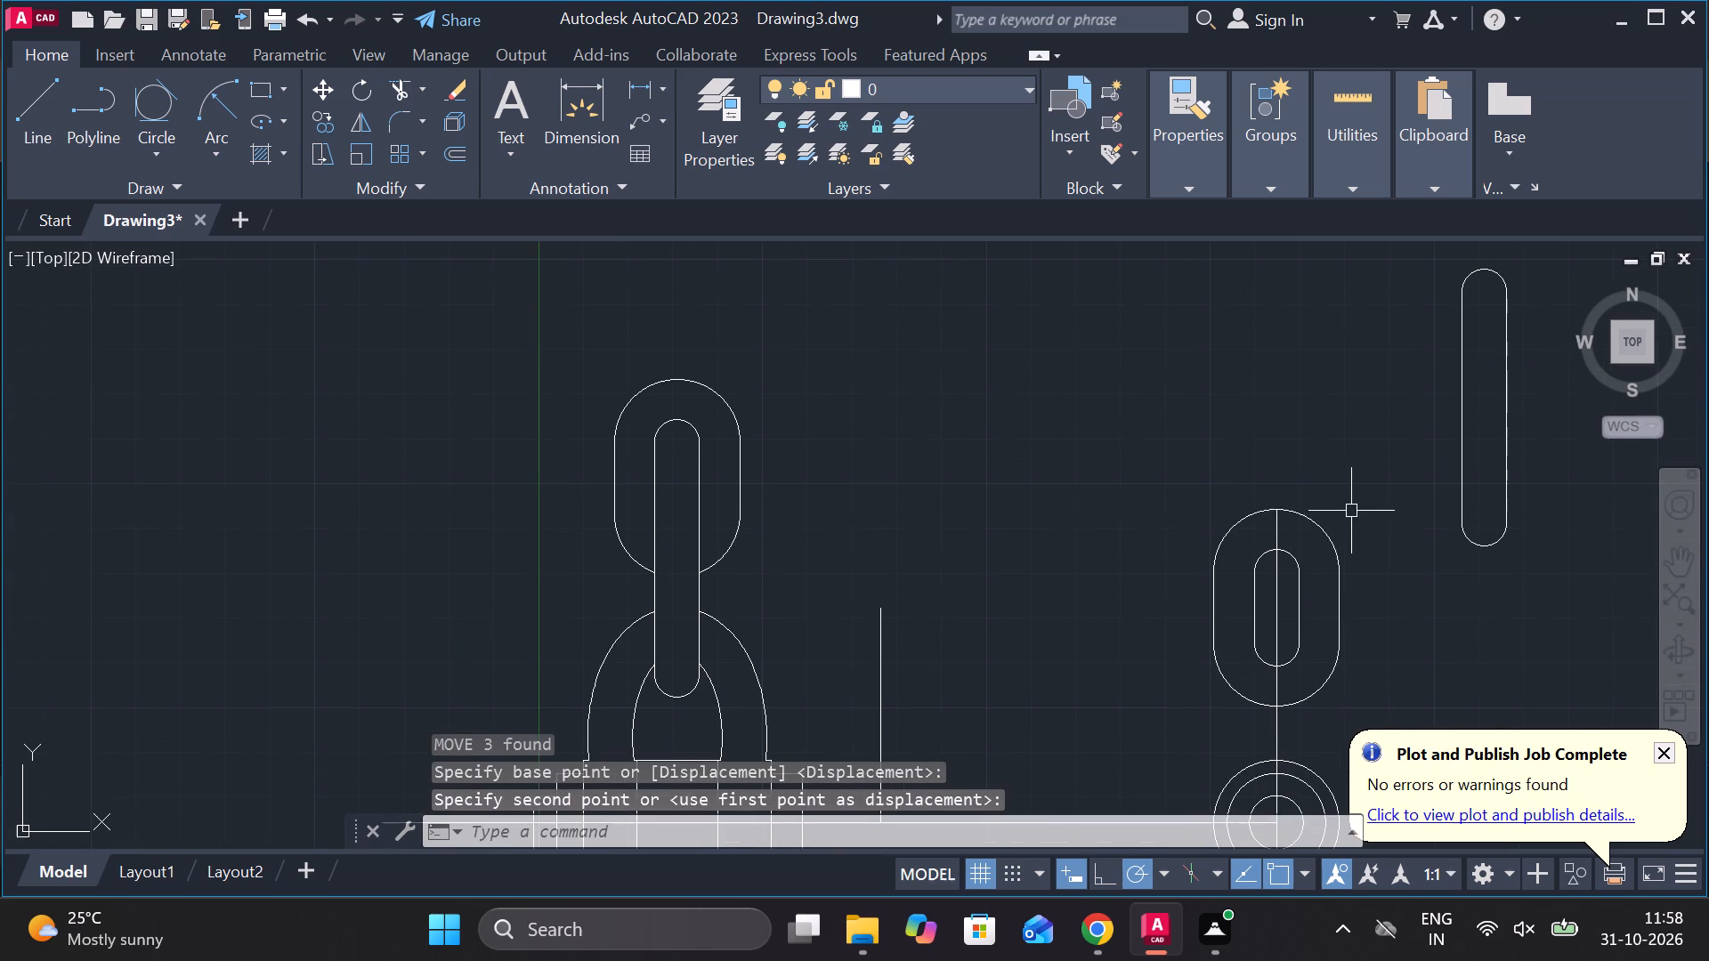
key(Escape)
key(l)
key(Return)
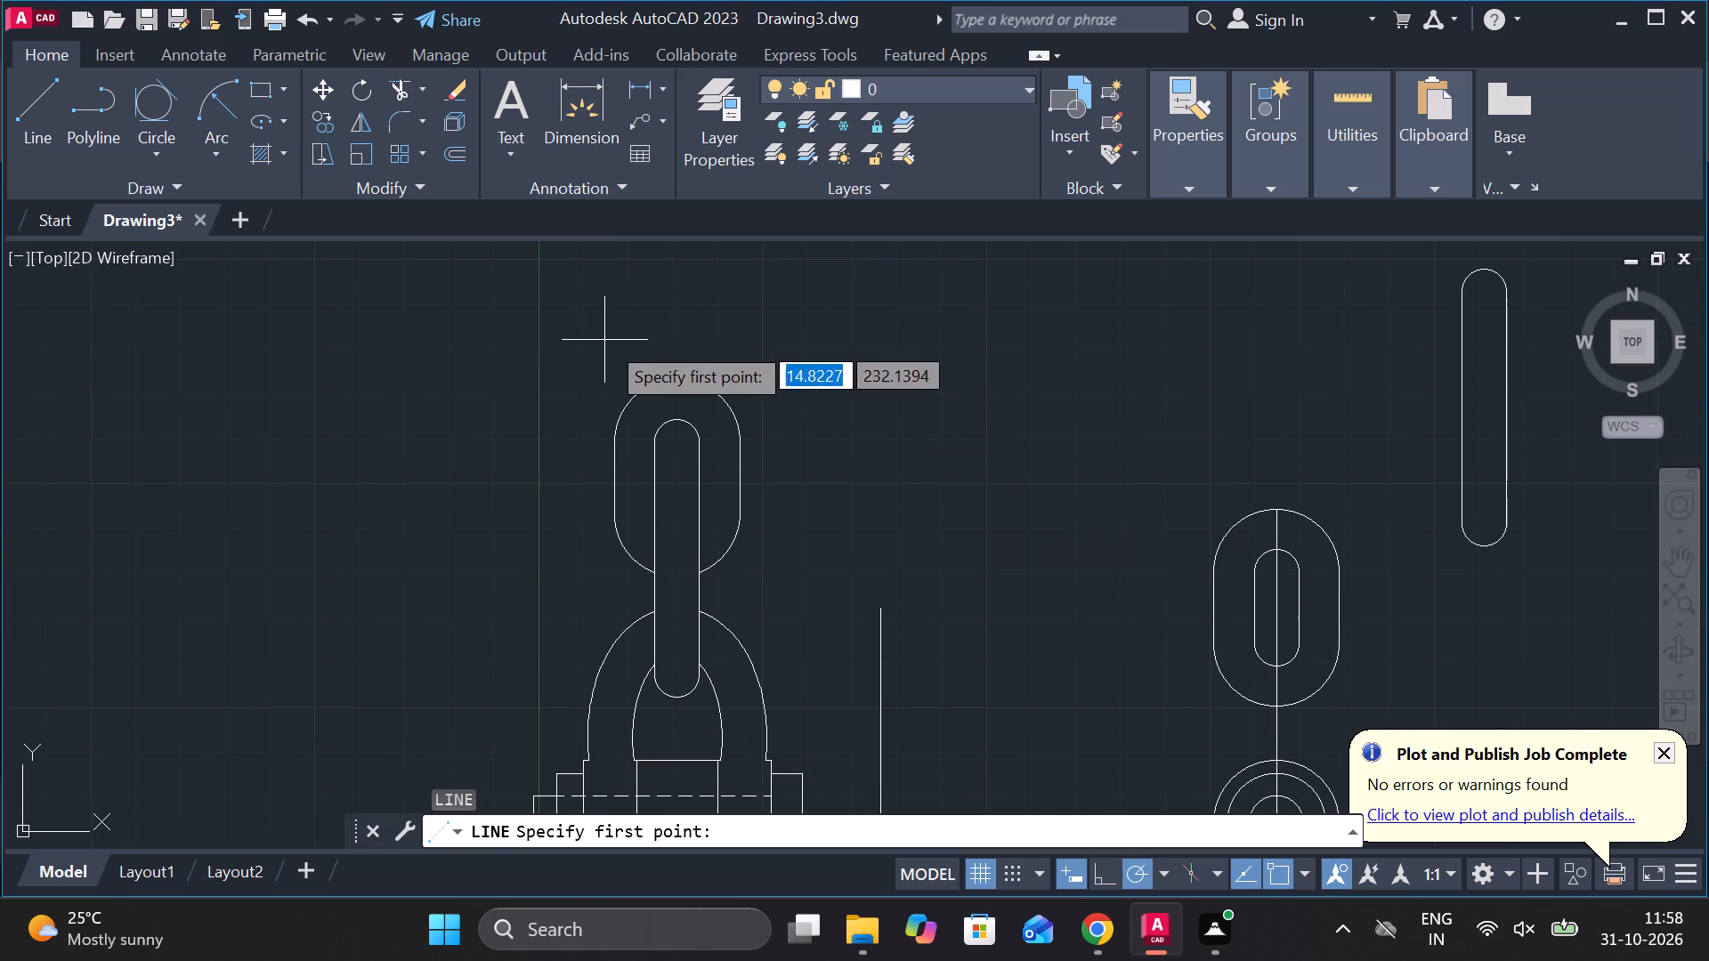
click(679, 377)
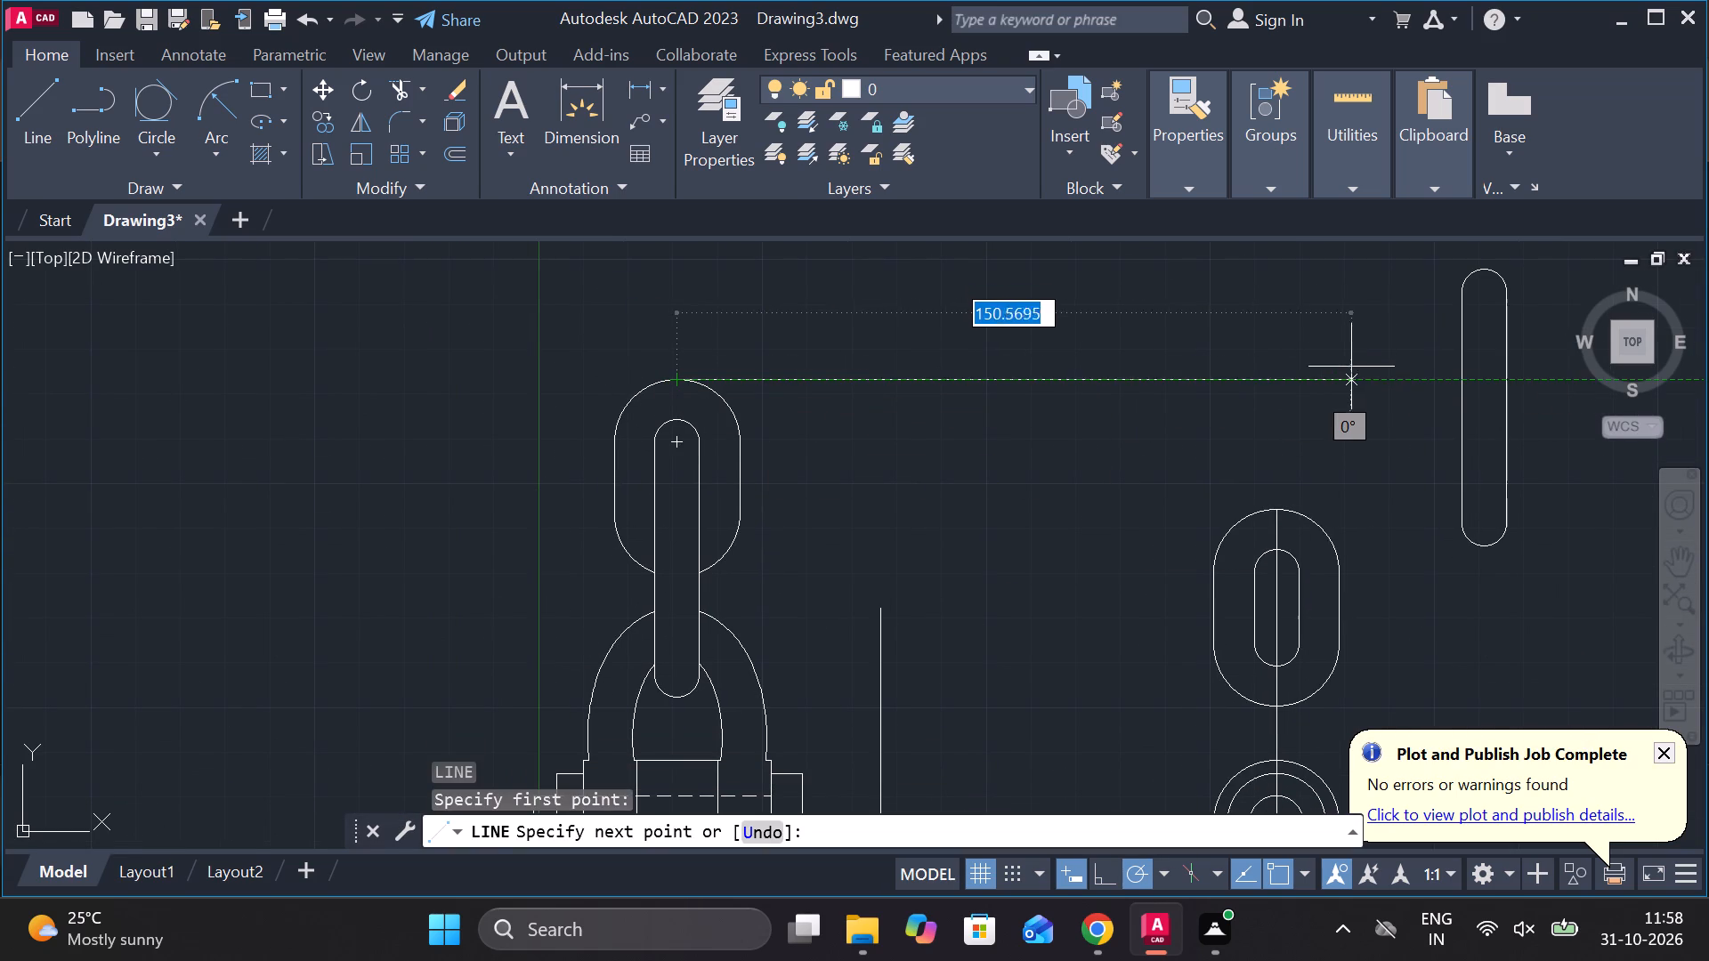
click(1355, 371)
key(Escape)
Move the copied narrow link by its top arc's midpoint onto the reference line, aligned with the side view's vertical centre line.
middle_drag(1337, 374, 1169, 290)
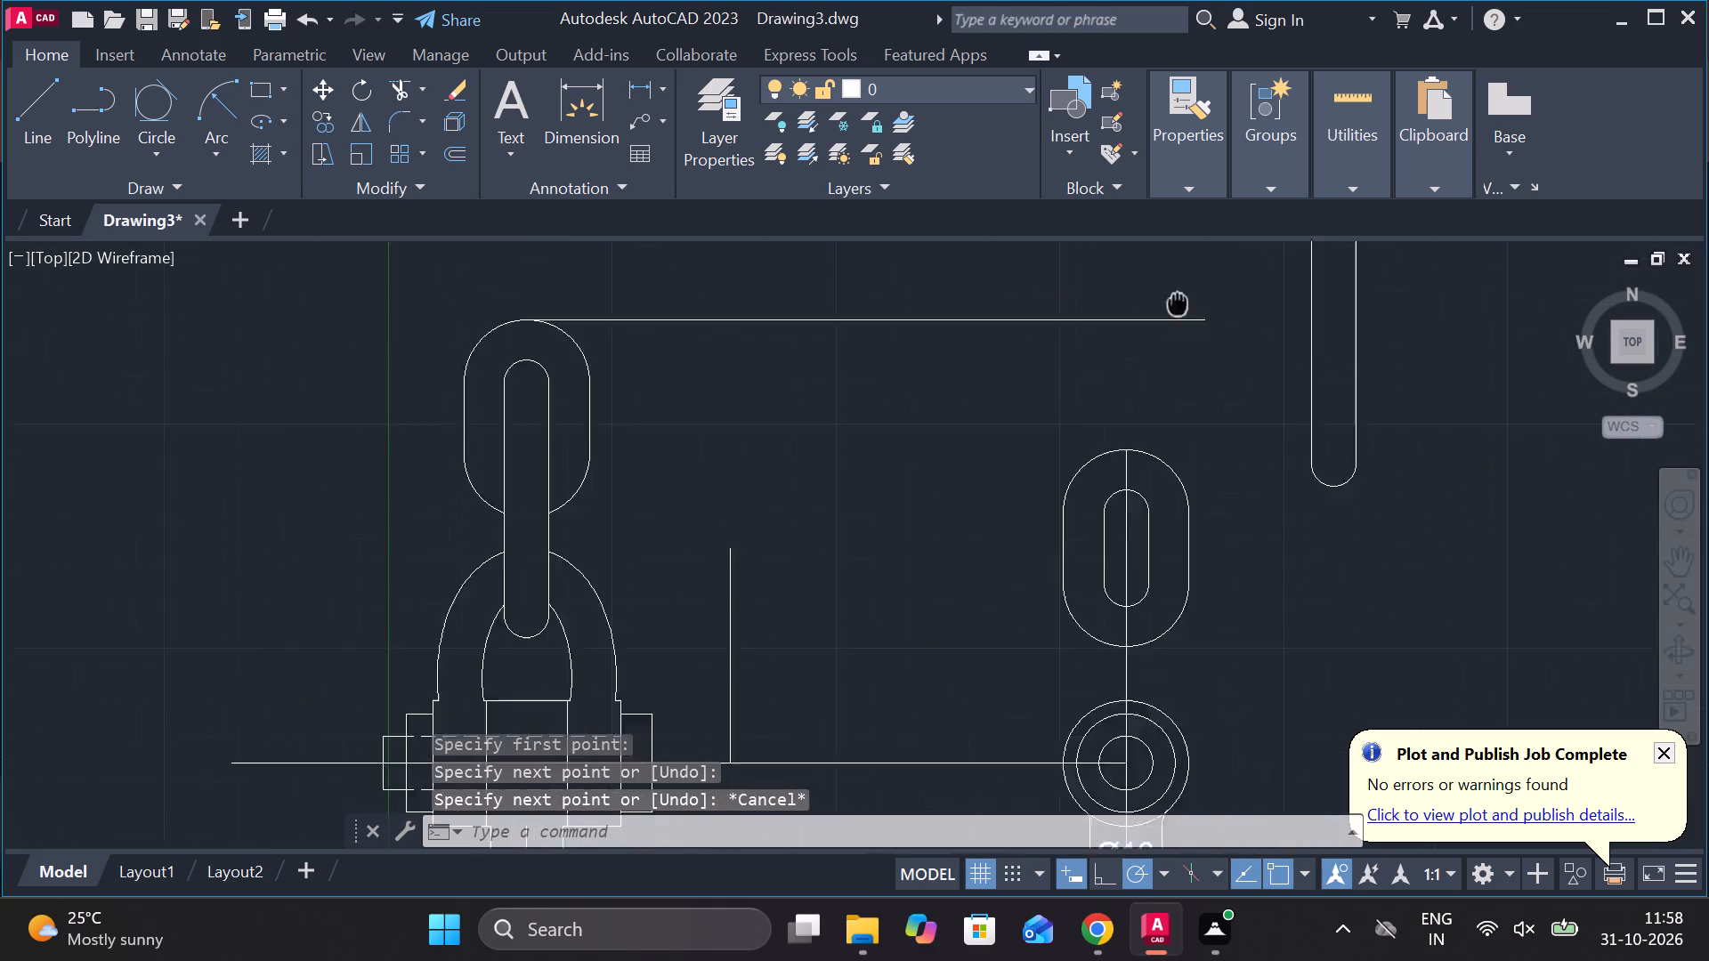
middle_drag(1169, 290, 1163, 280)
middle_drag(1235, 369, 1228, 428)
scroll(1254, 406, down, 1)
click(1256, 276)
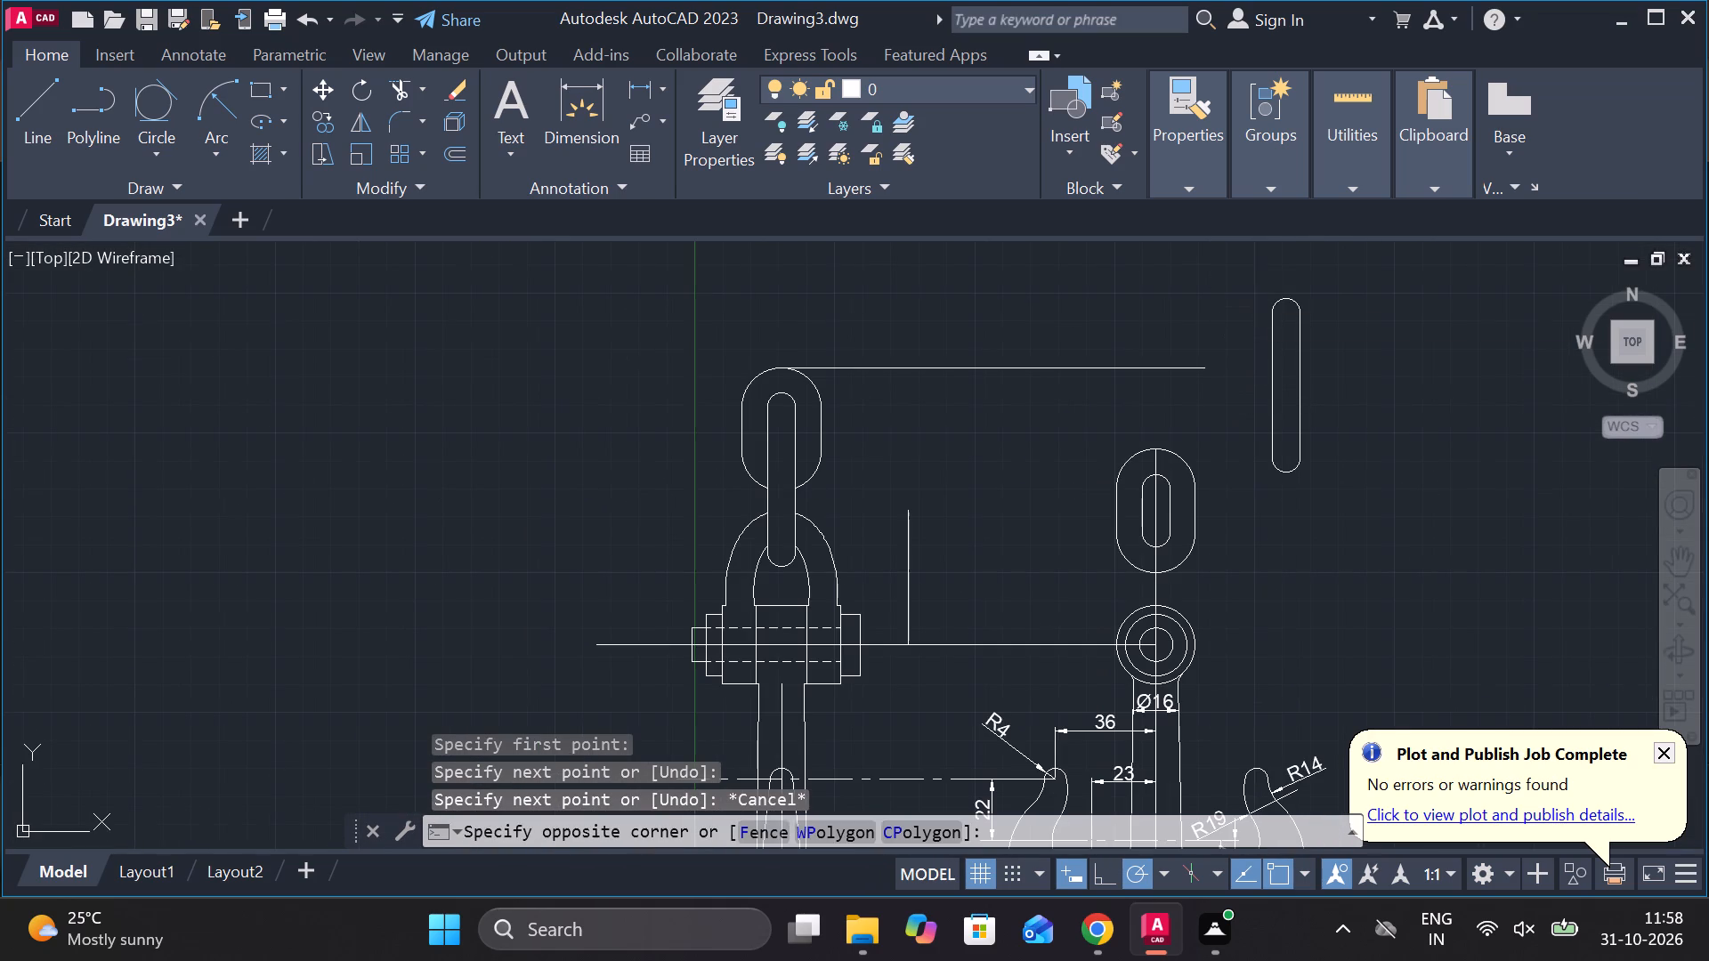
click(1377, 528)
key(m)
key(Return)
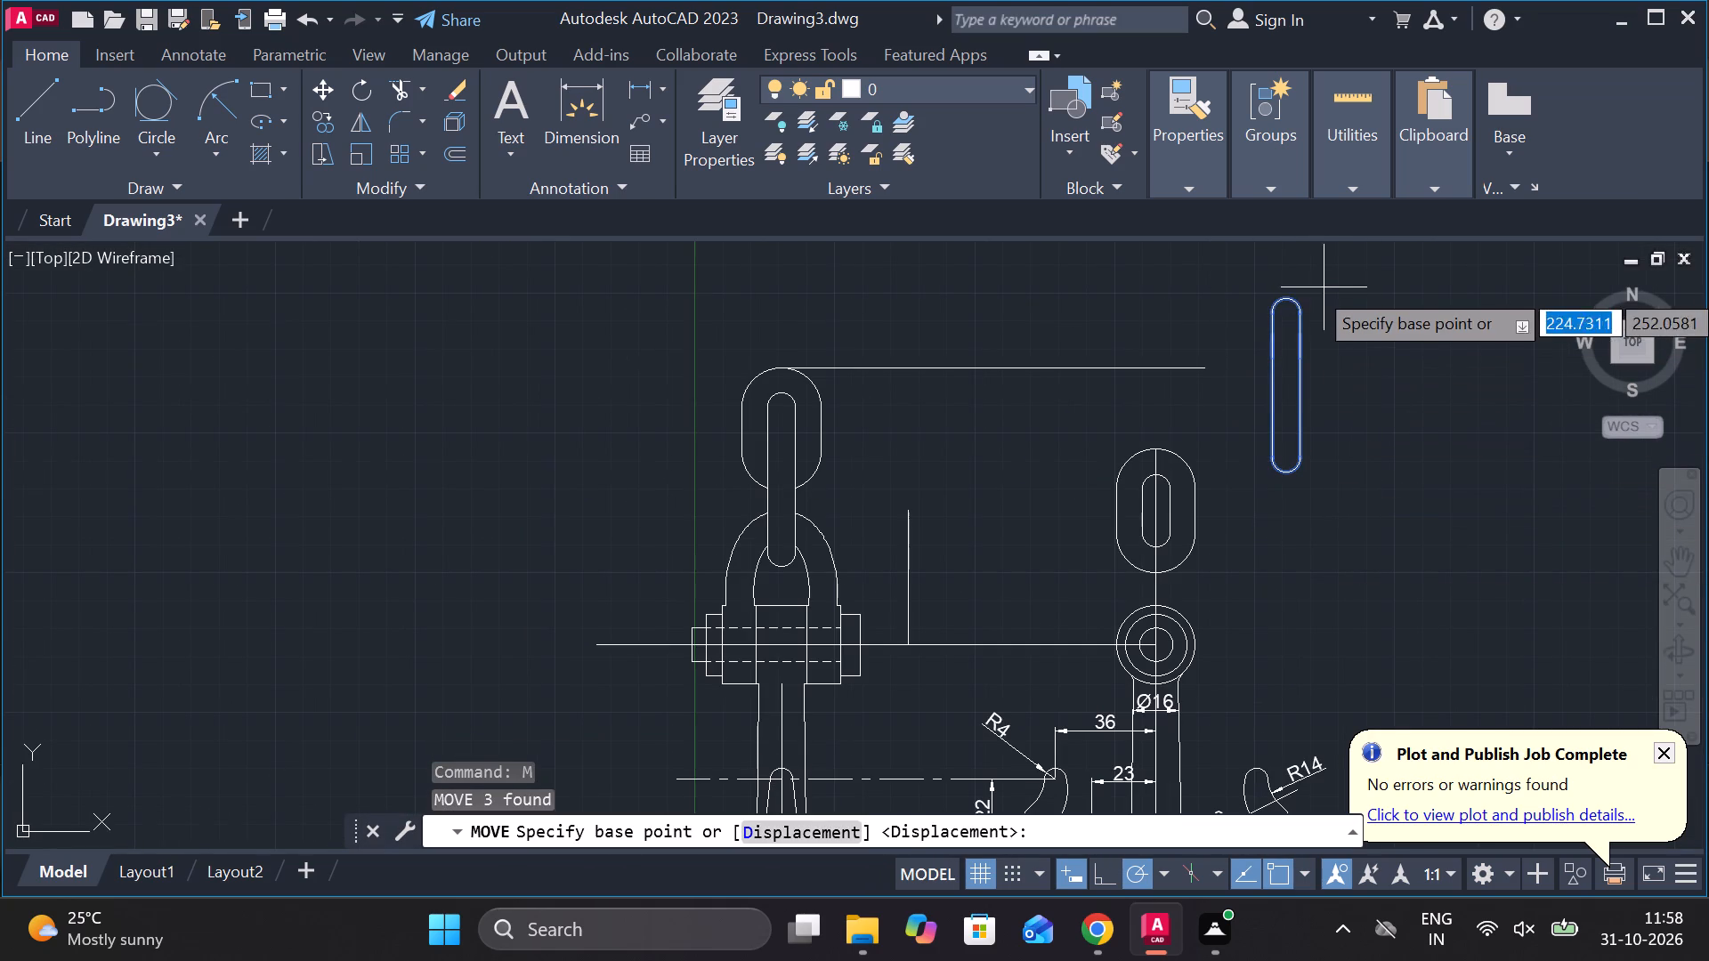
scroll(1289, 303, up, 2)
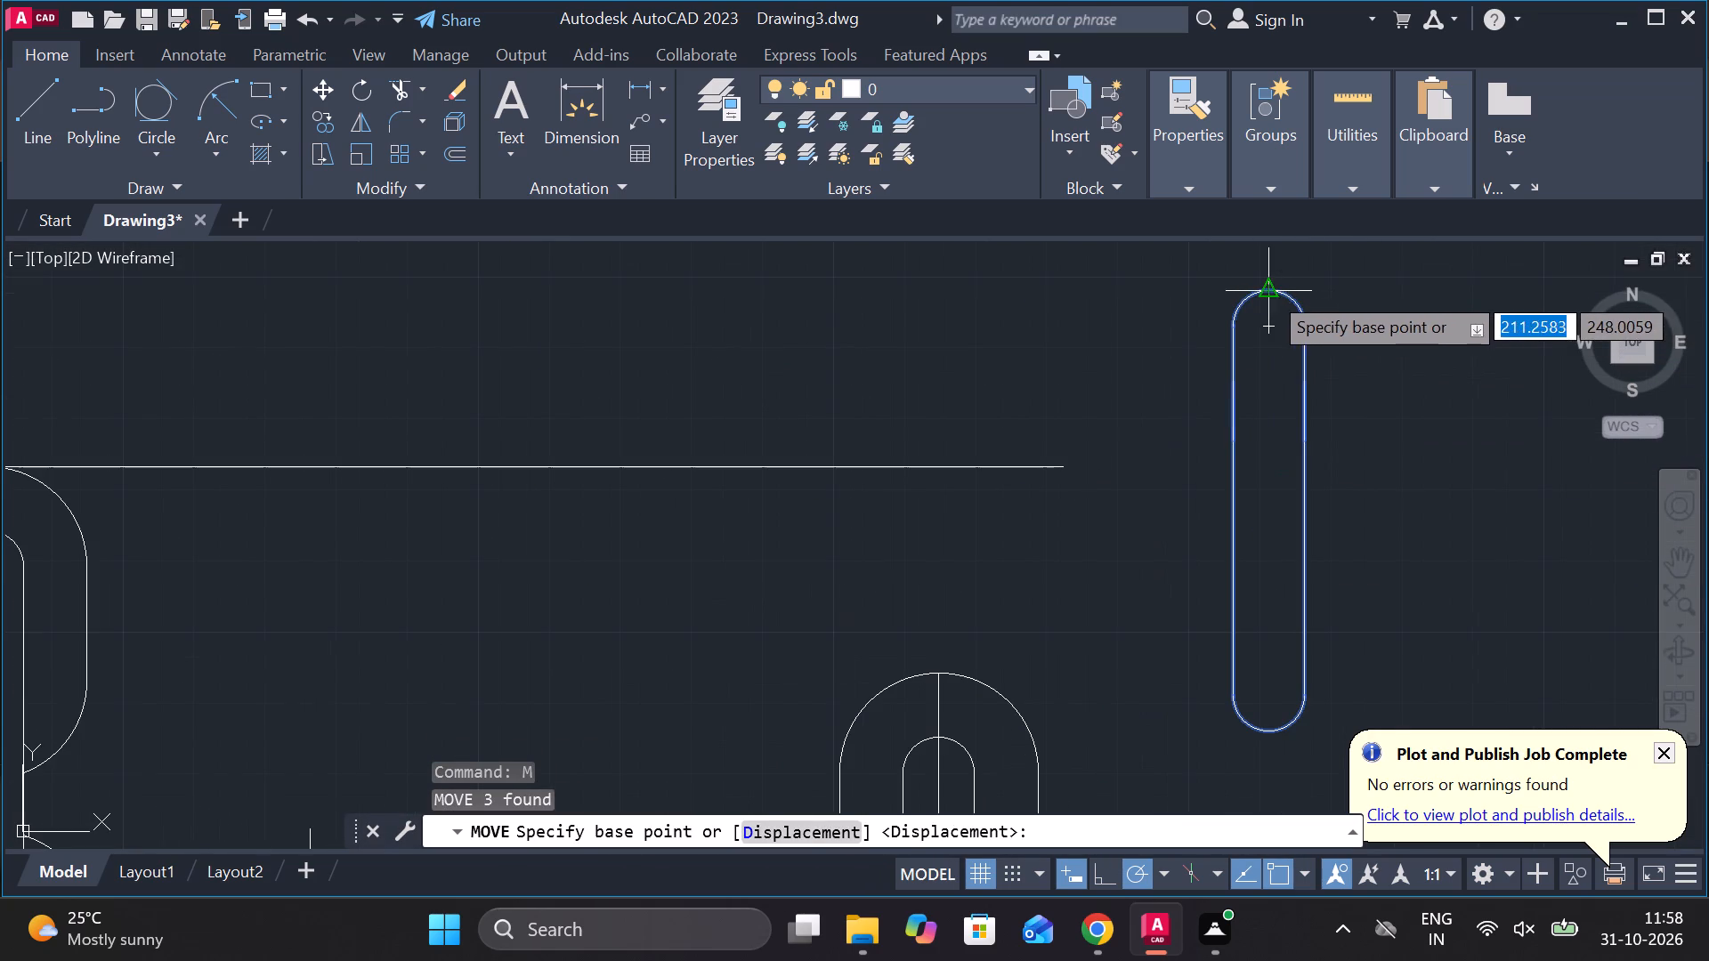
click(1268, 291)
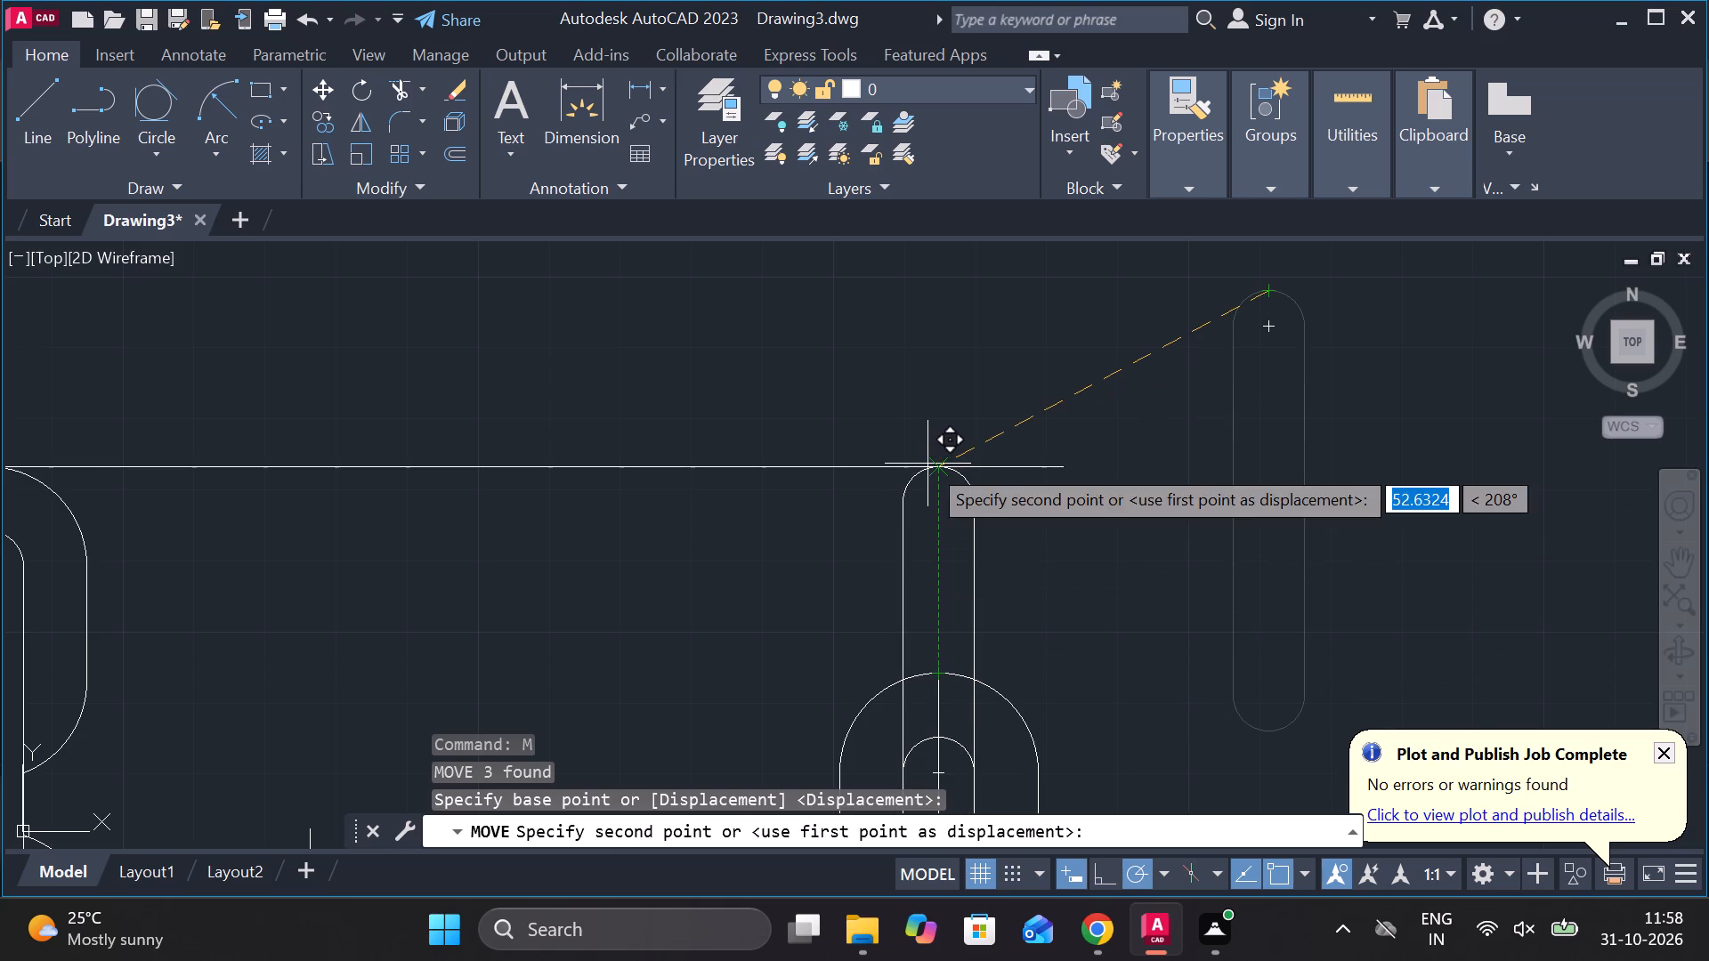
click(944, 464)
Trim both halves of the copied narrow link's bottom arc inside the side view oval link's inner slot.
scroll(1041, 468, down, 1)
middle_drag(1109, 589, 1142, 479)
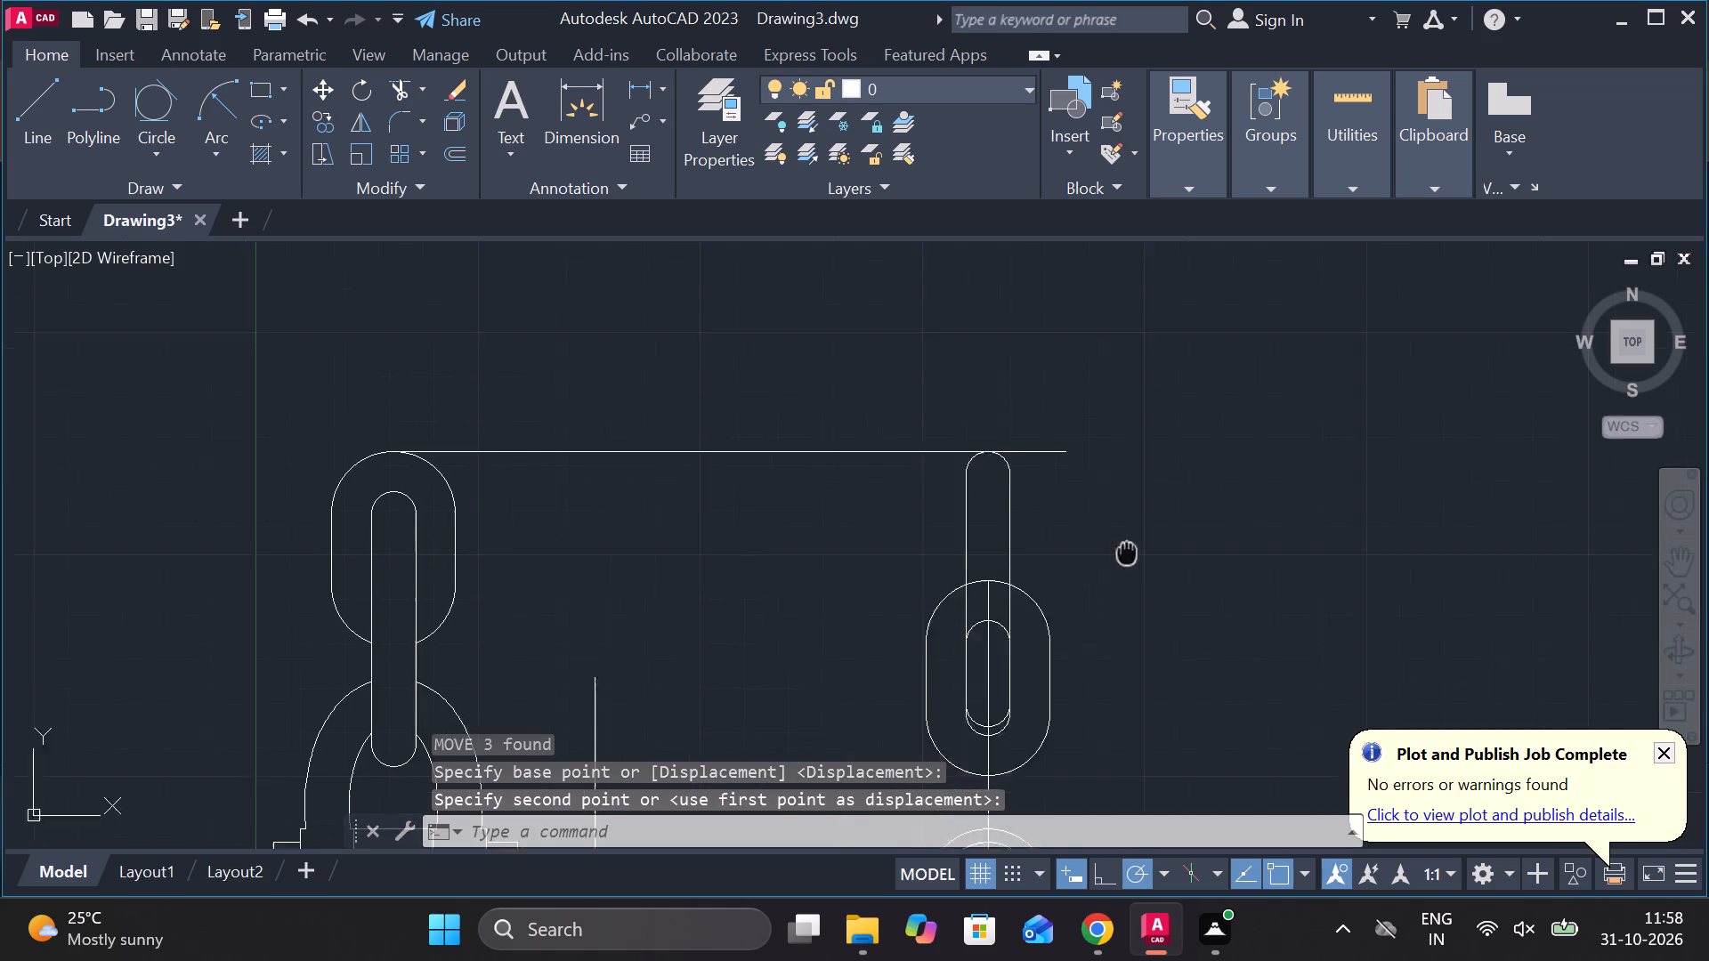
middle_drag(1142, 479, 1161, 412)
scroll(1103, 521, up, 1)
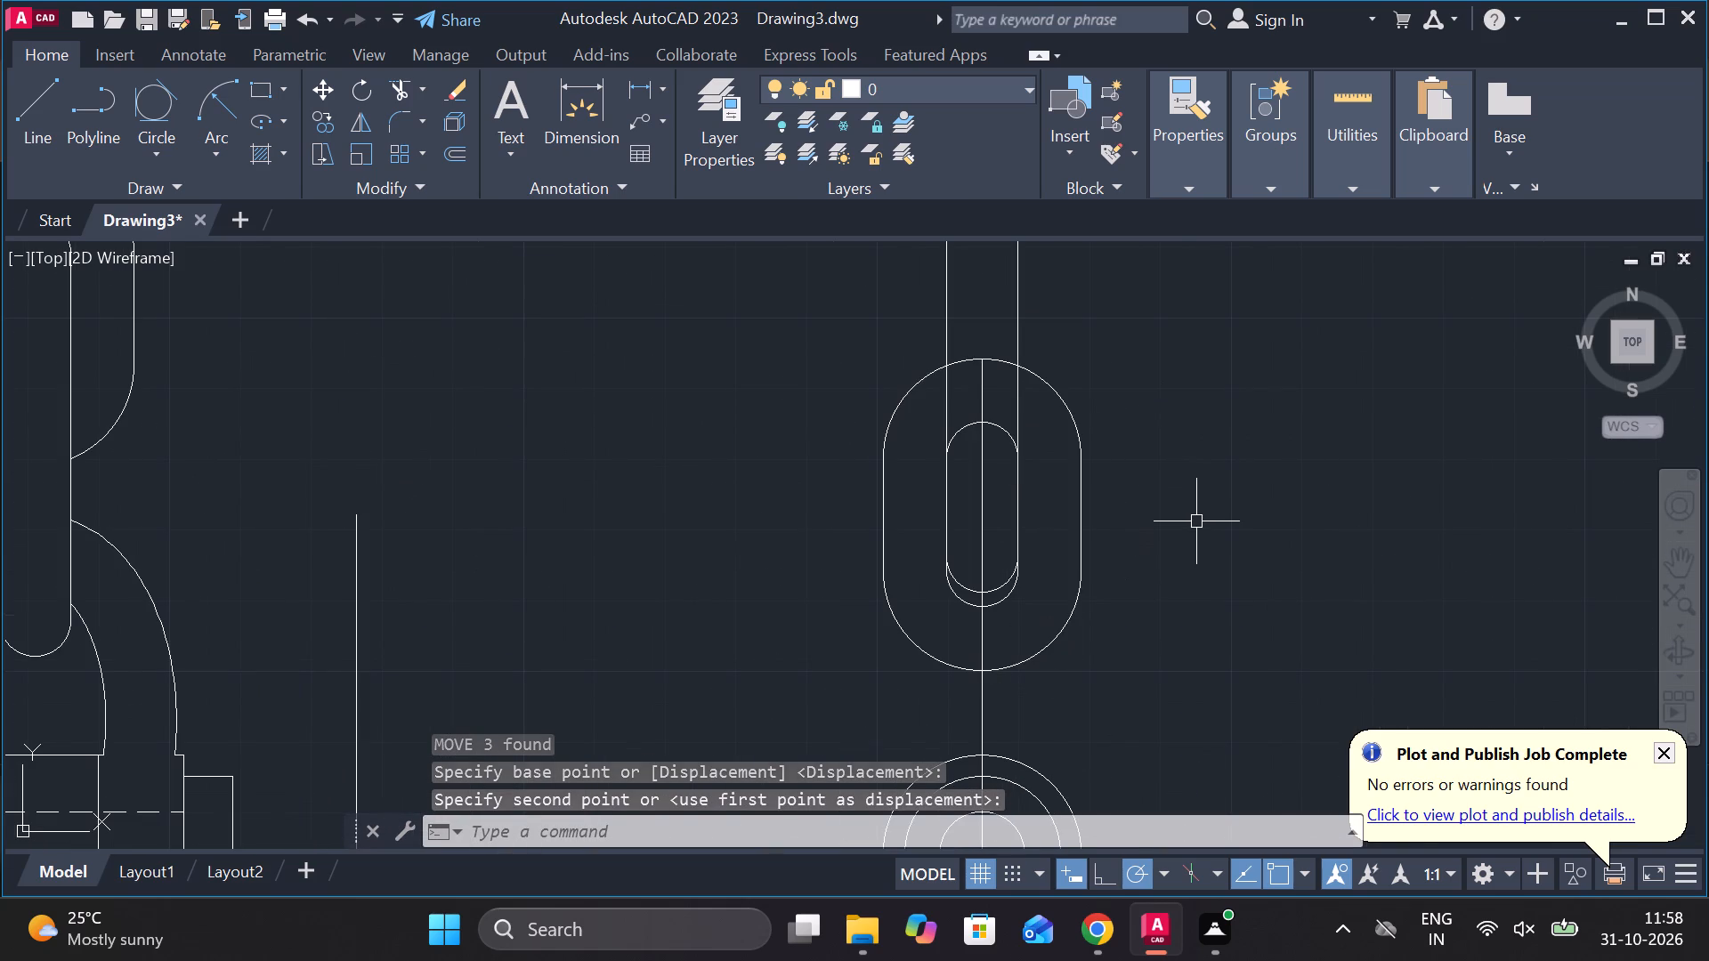
text(tr)
key(space)
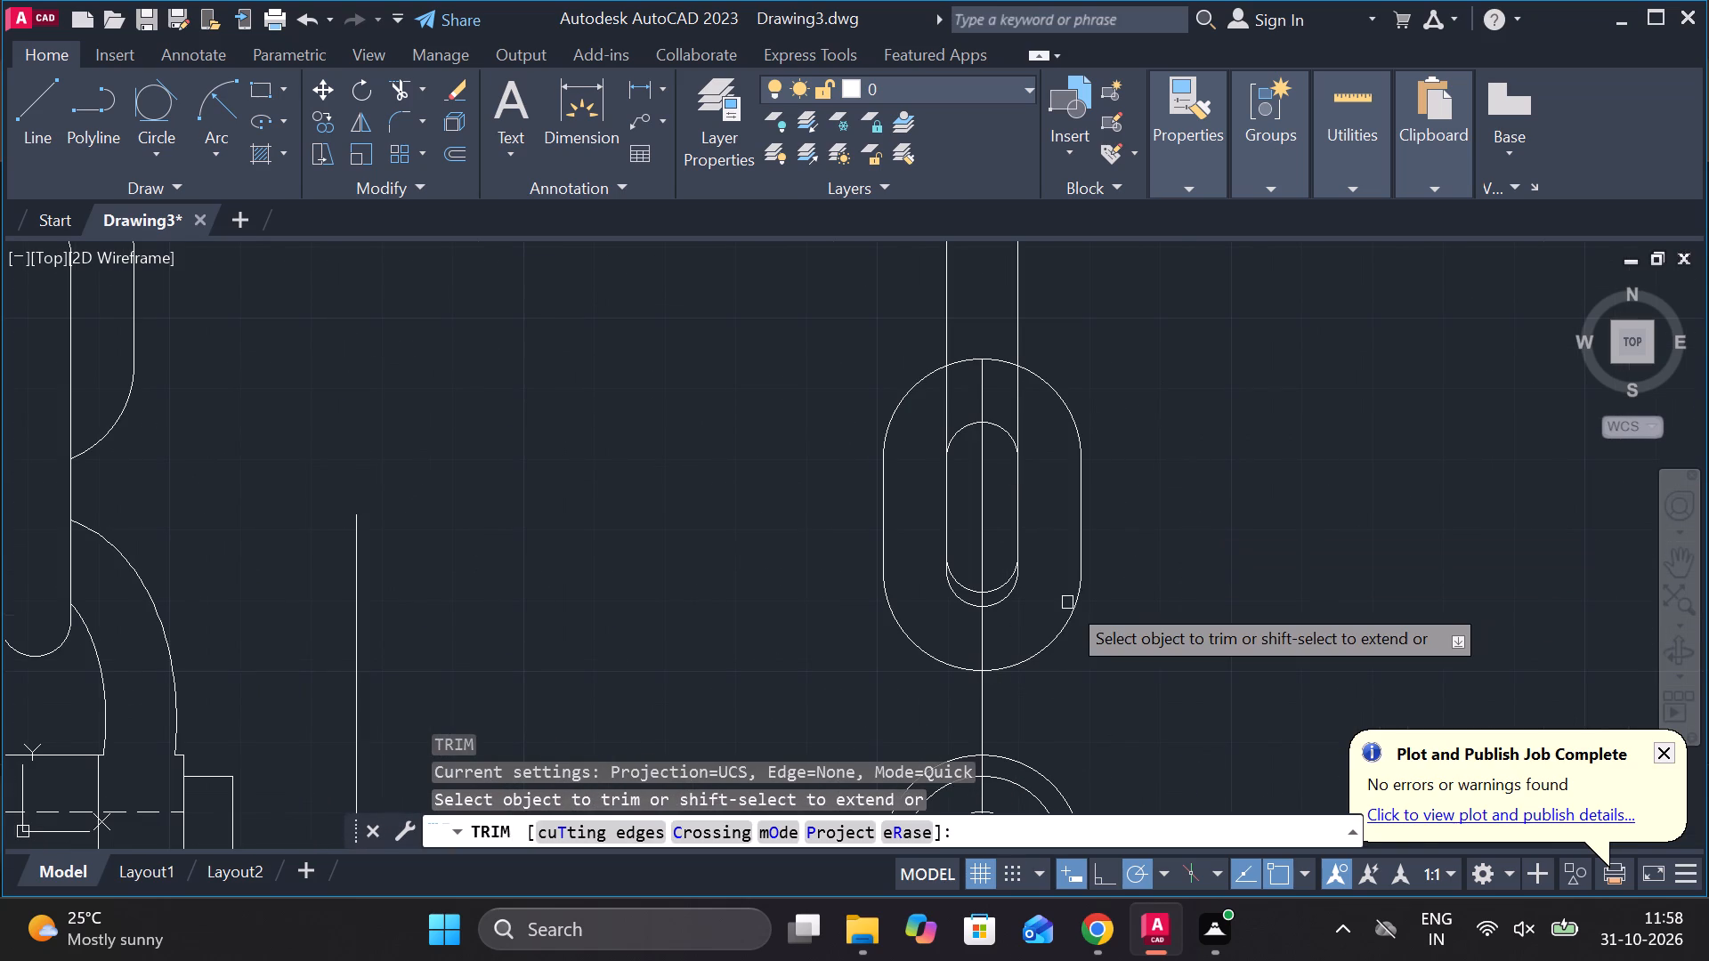
click(962, 588)
click(1007, 581)
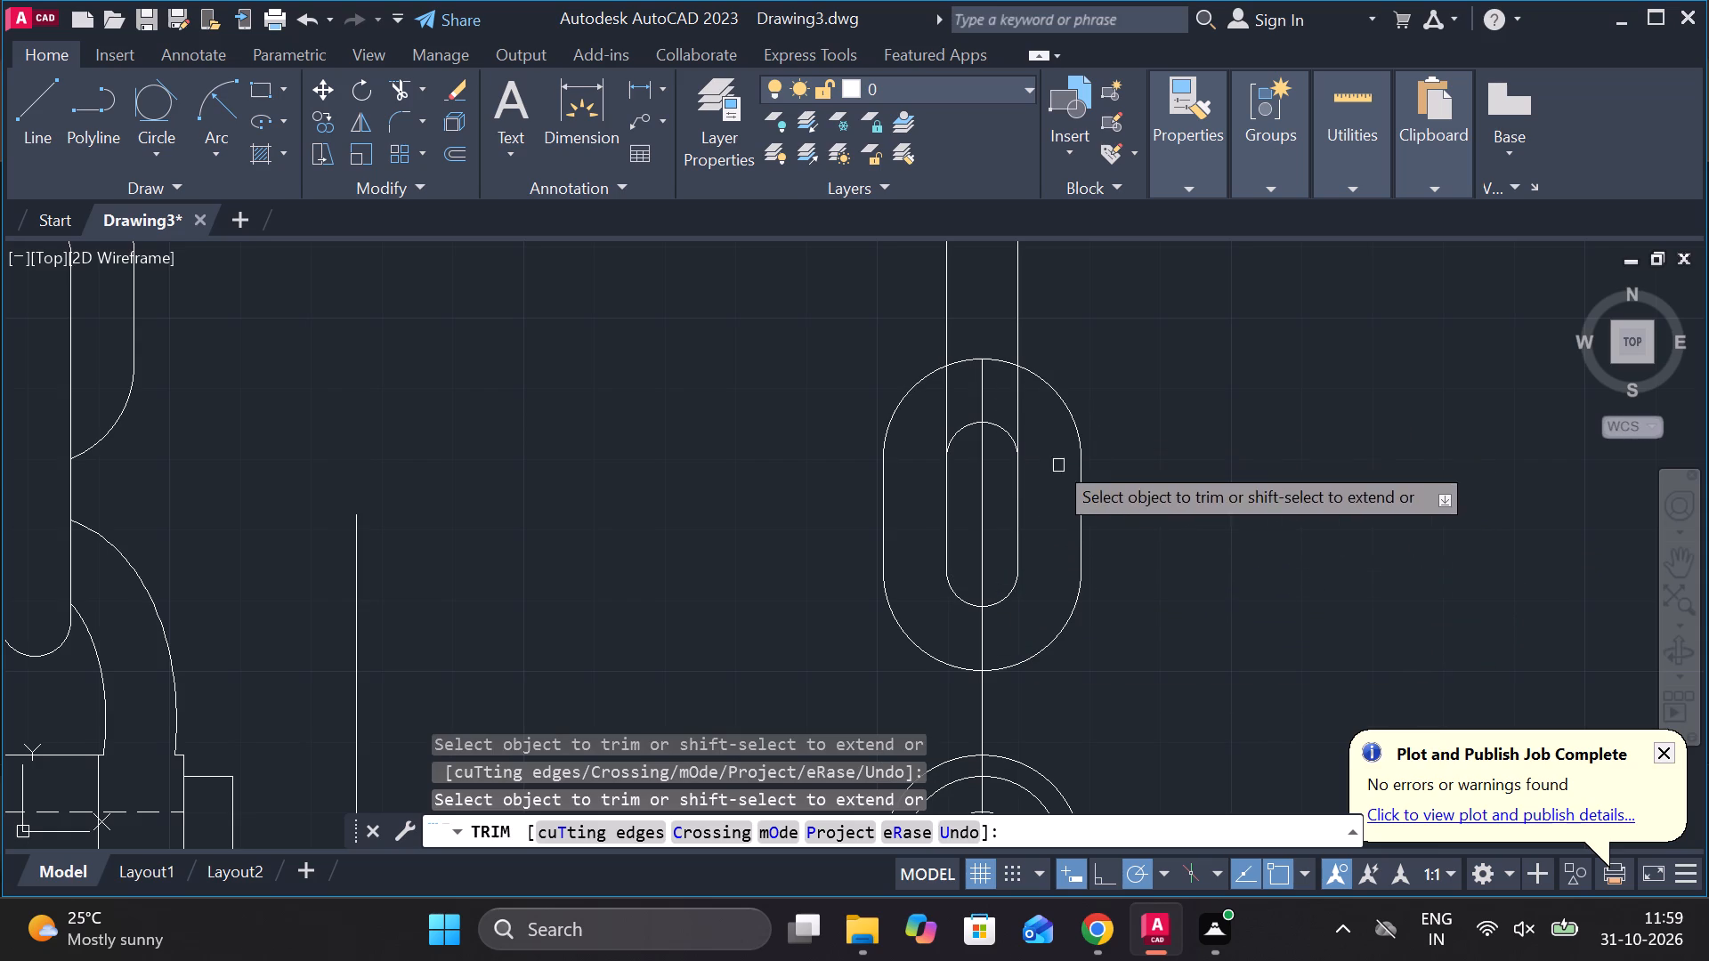
Trim away the vertical centre line's segments inside the side view's oval link.
click(984, 382)
click(984, 500)
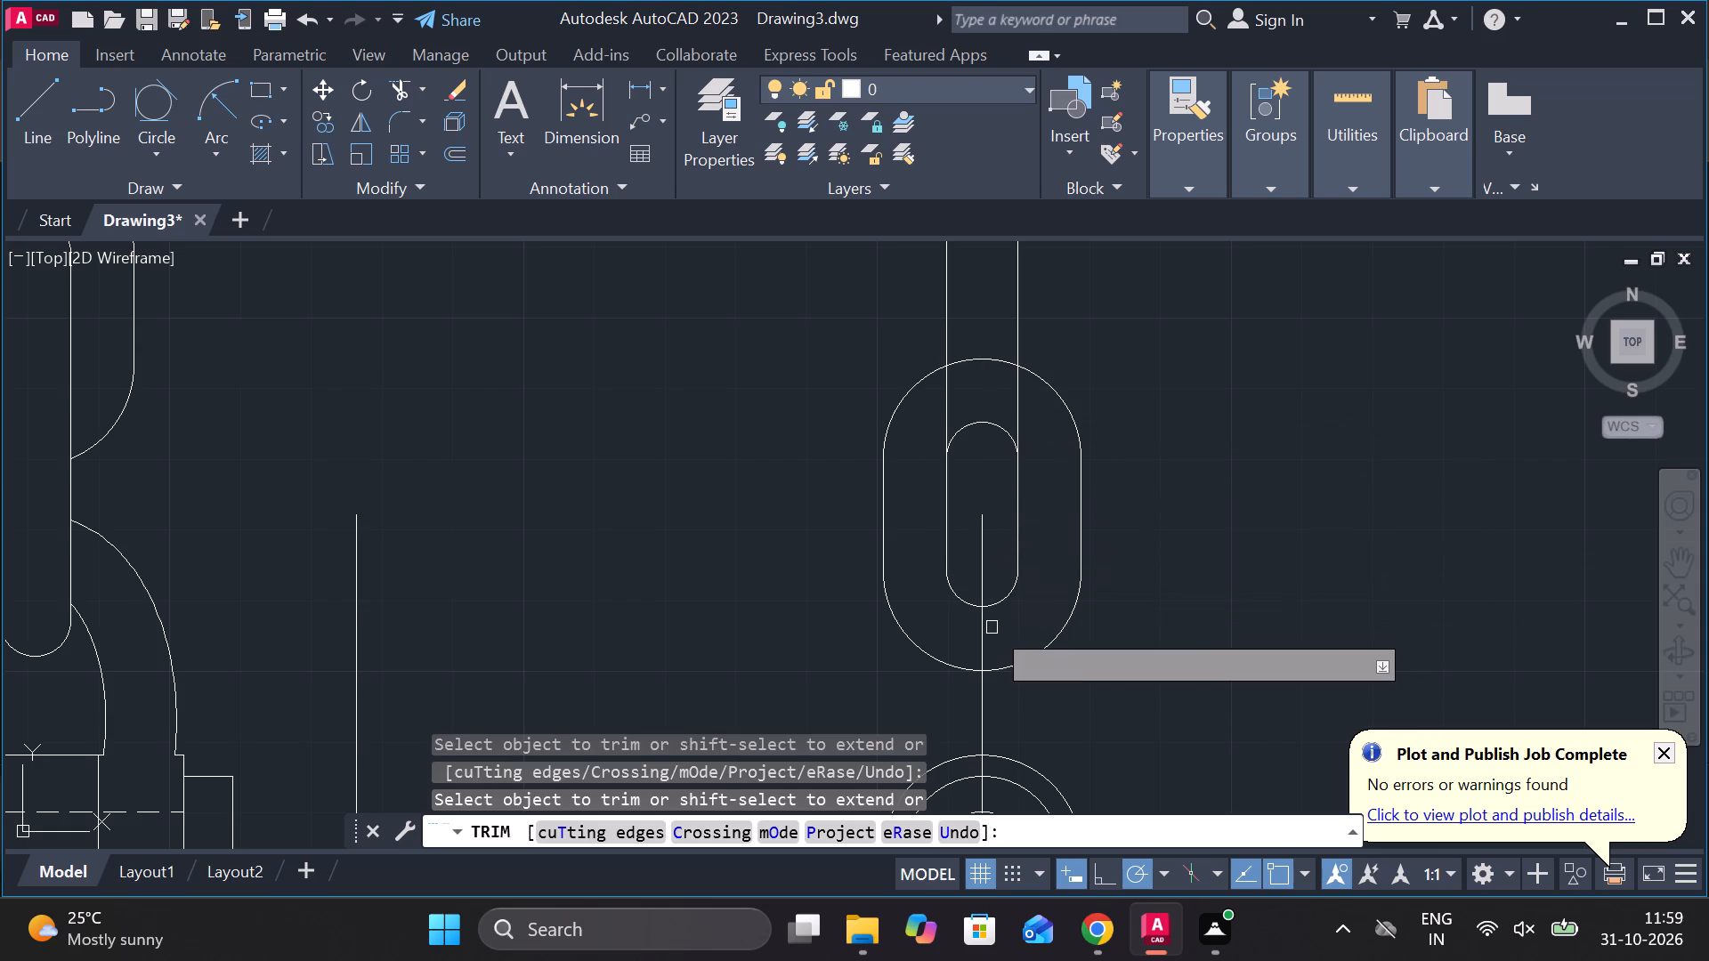
click(982, 634)
click(980, 621)
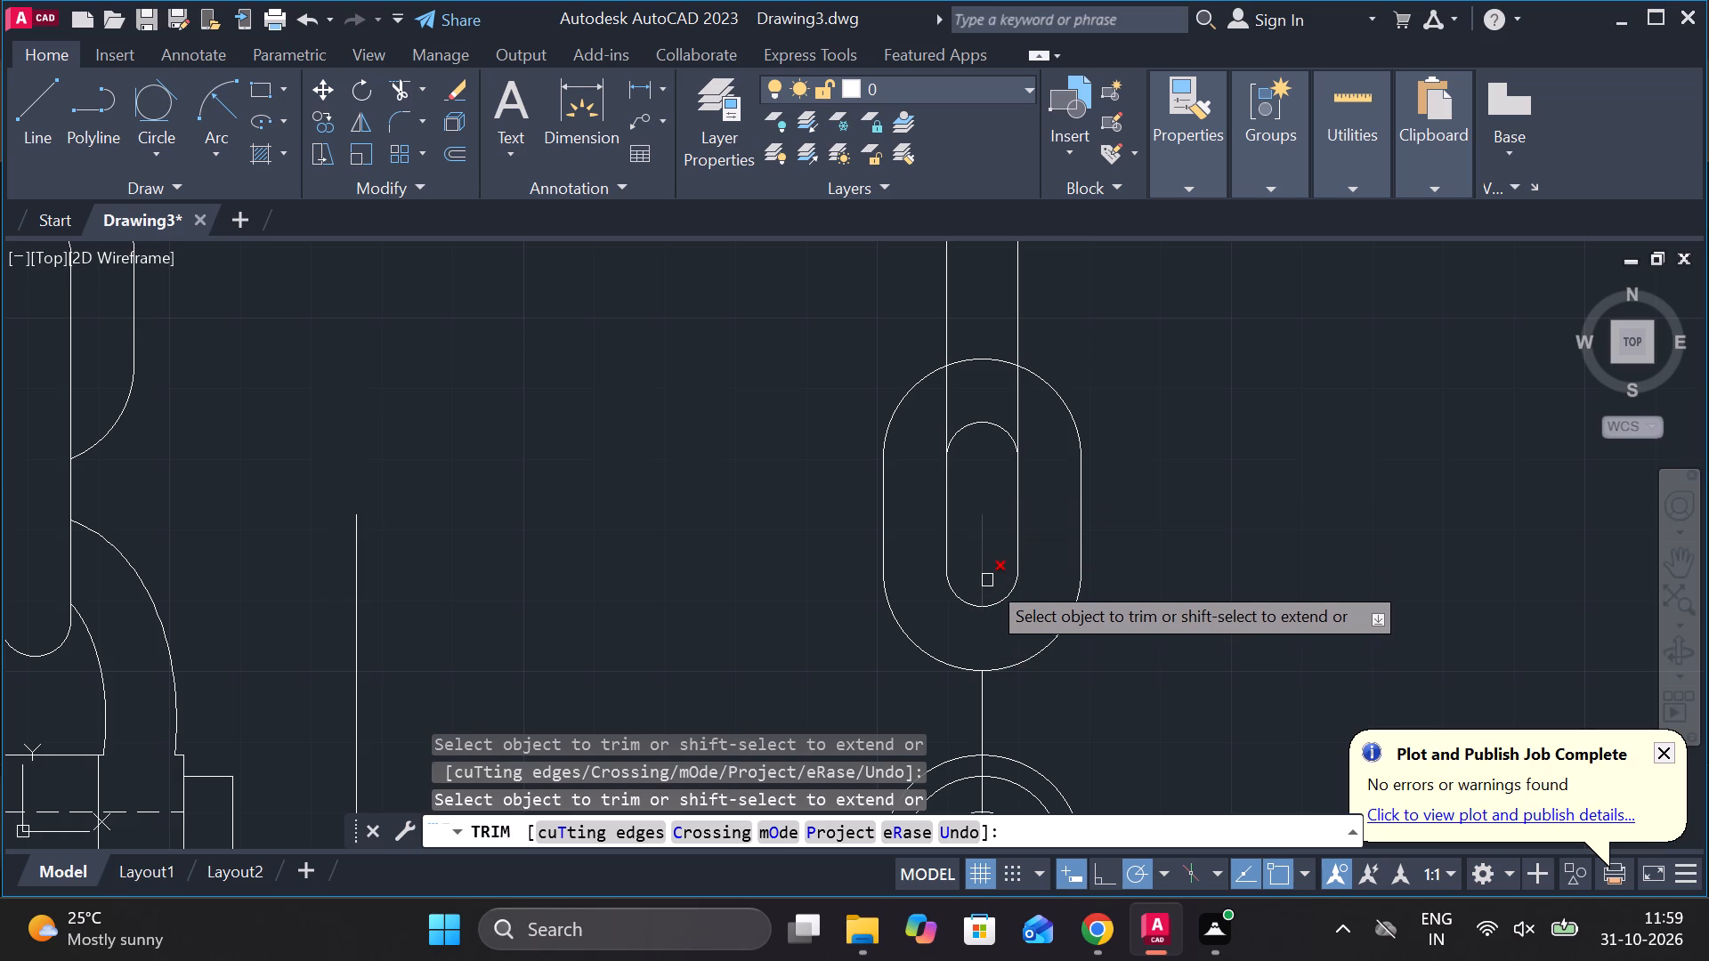
click(983, 570)
scroll(1078, 574, down, 1)
middle_drag(1101, 614, 1101, 520)
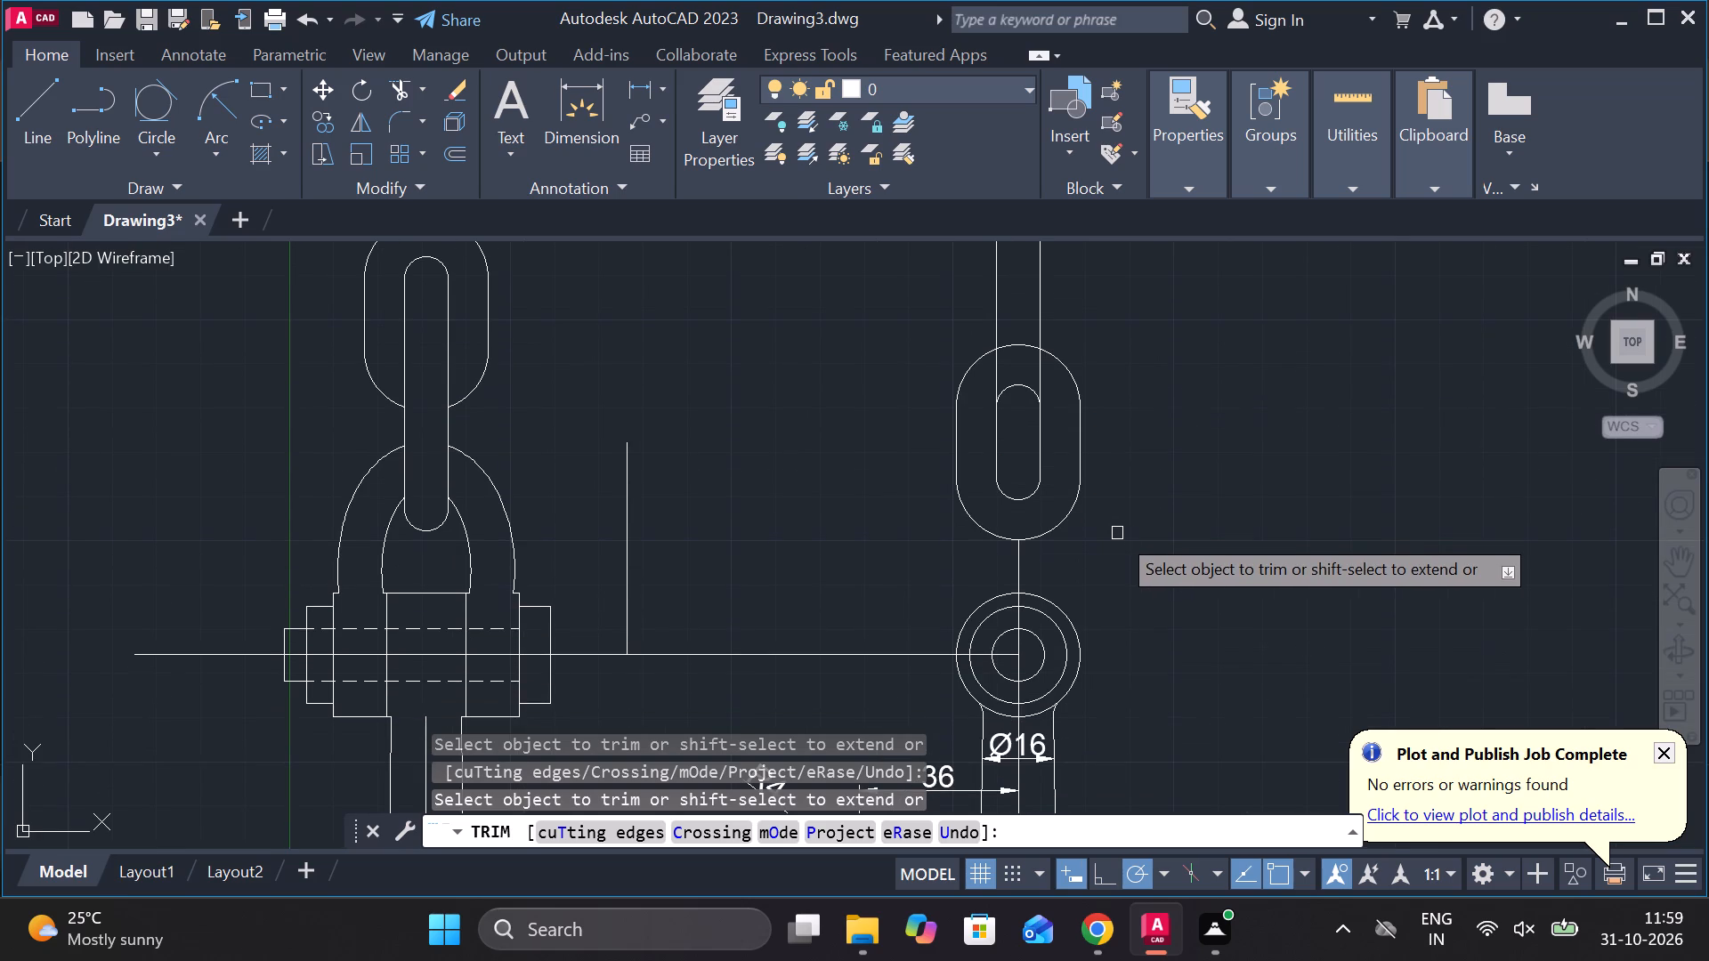
key(Escape)
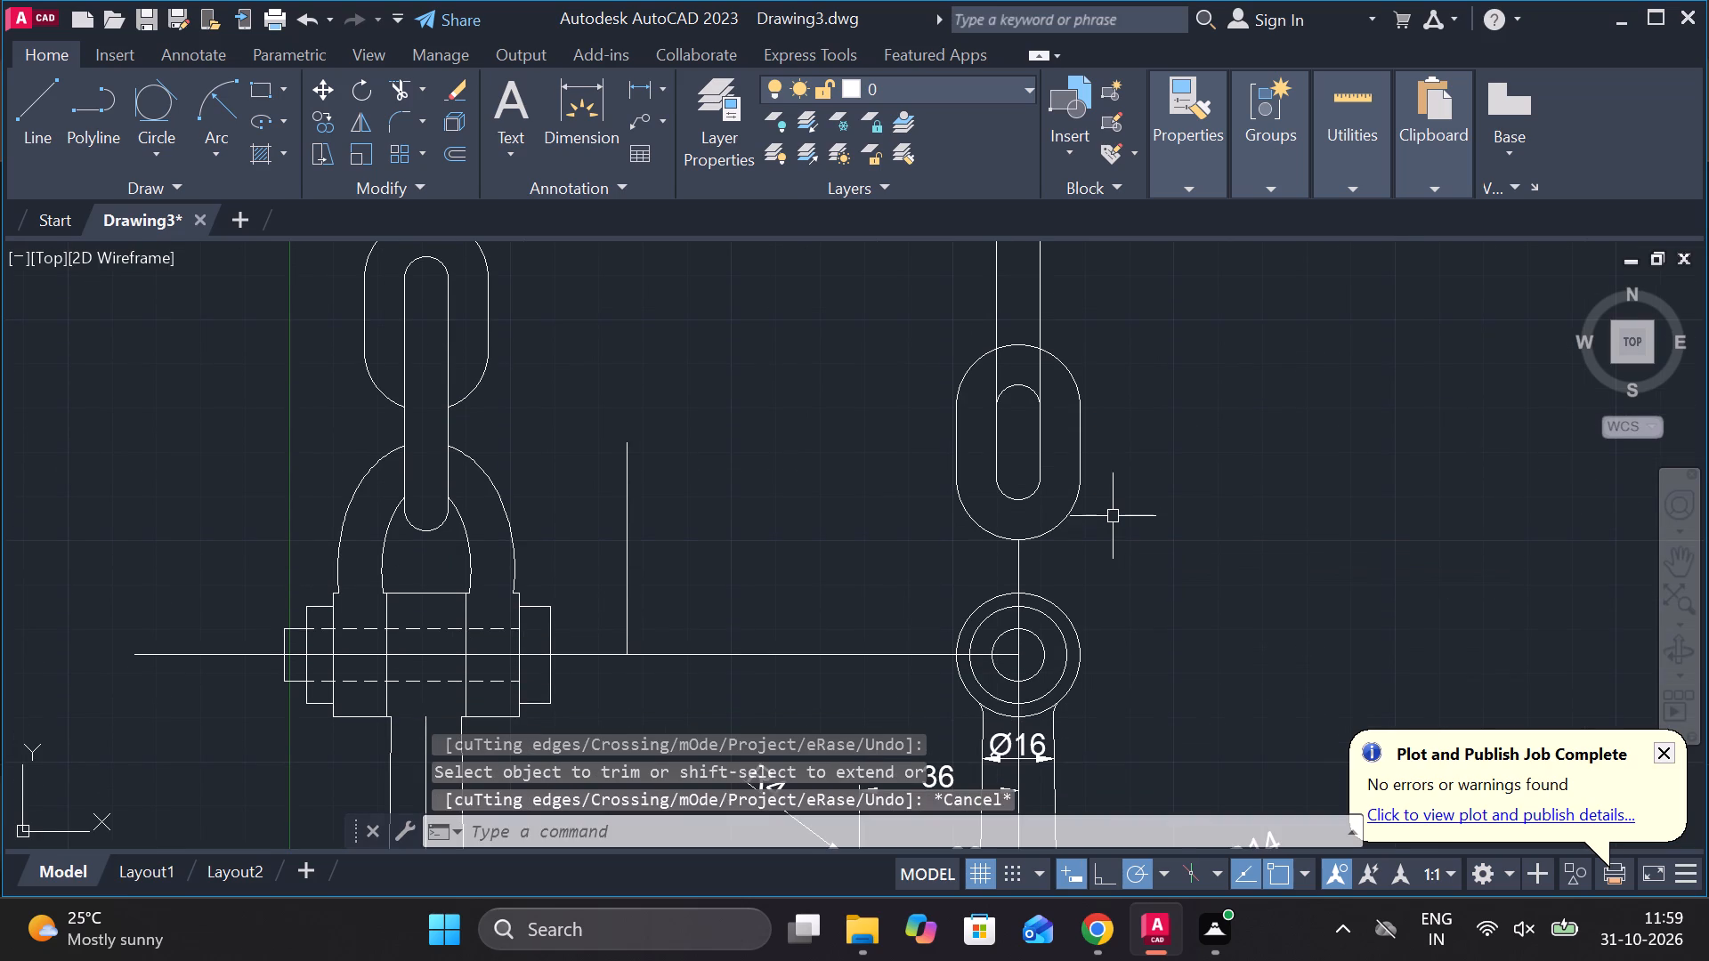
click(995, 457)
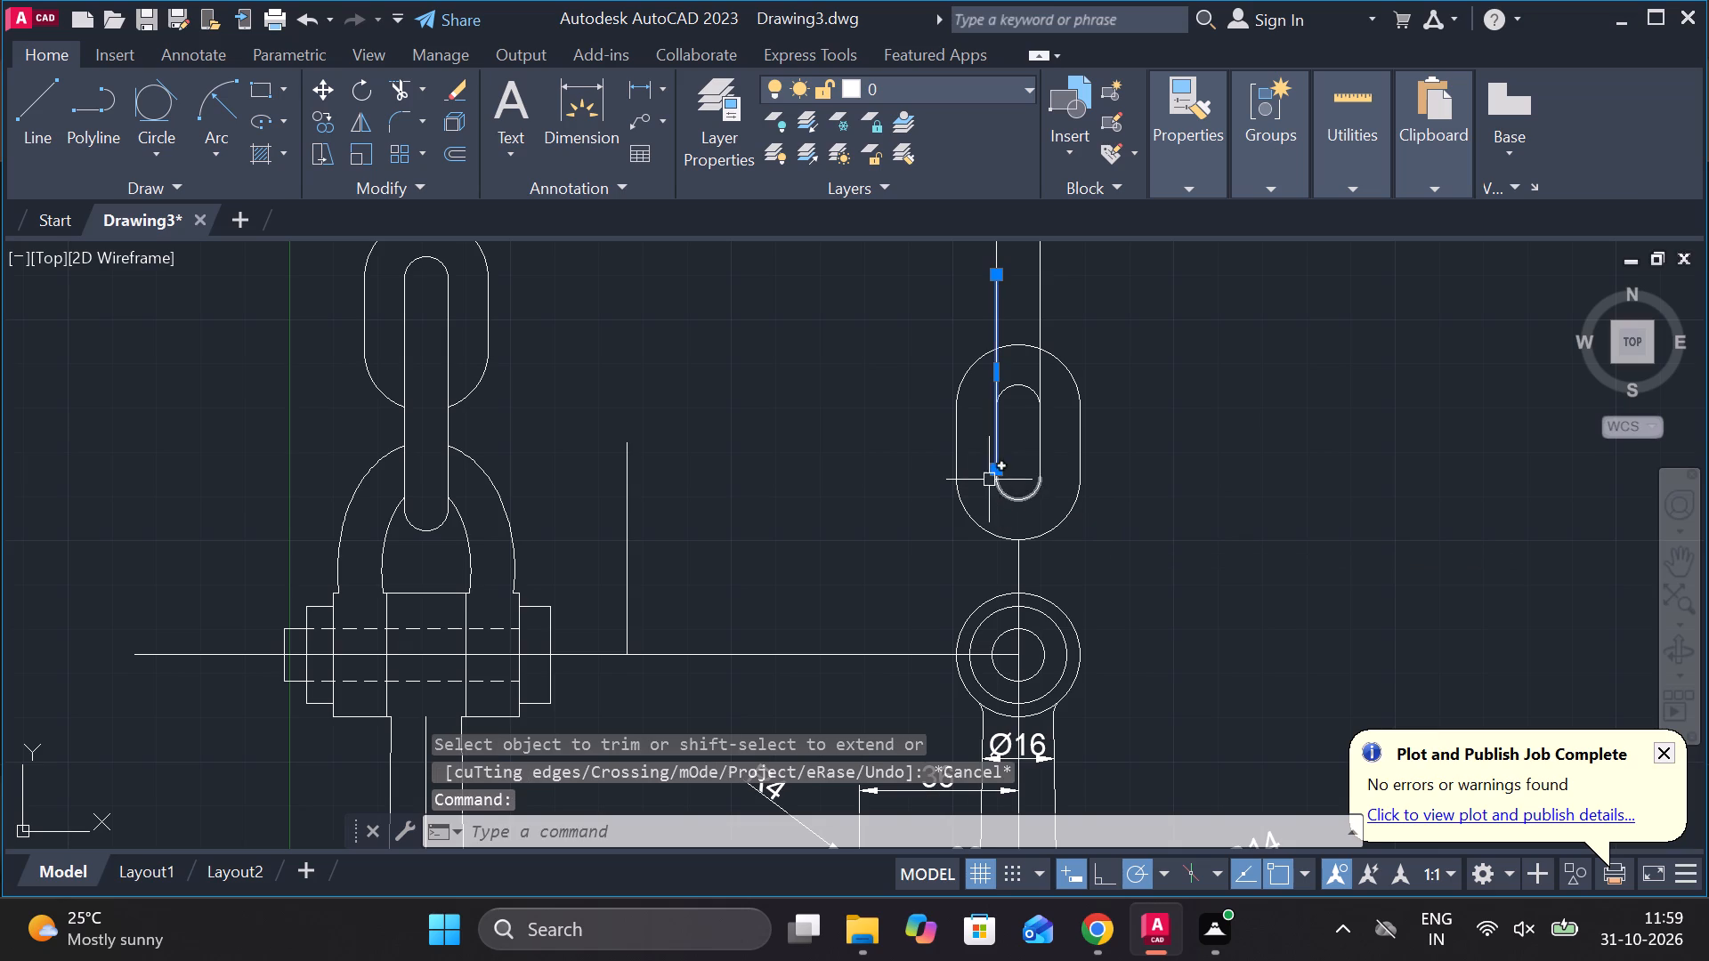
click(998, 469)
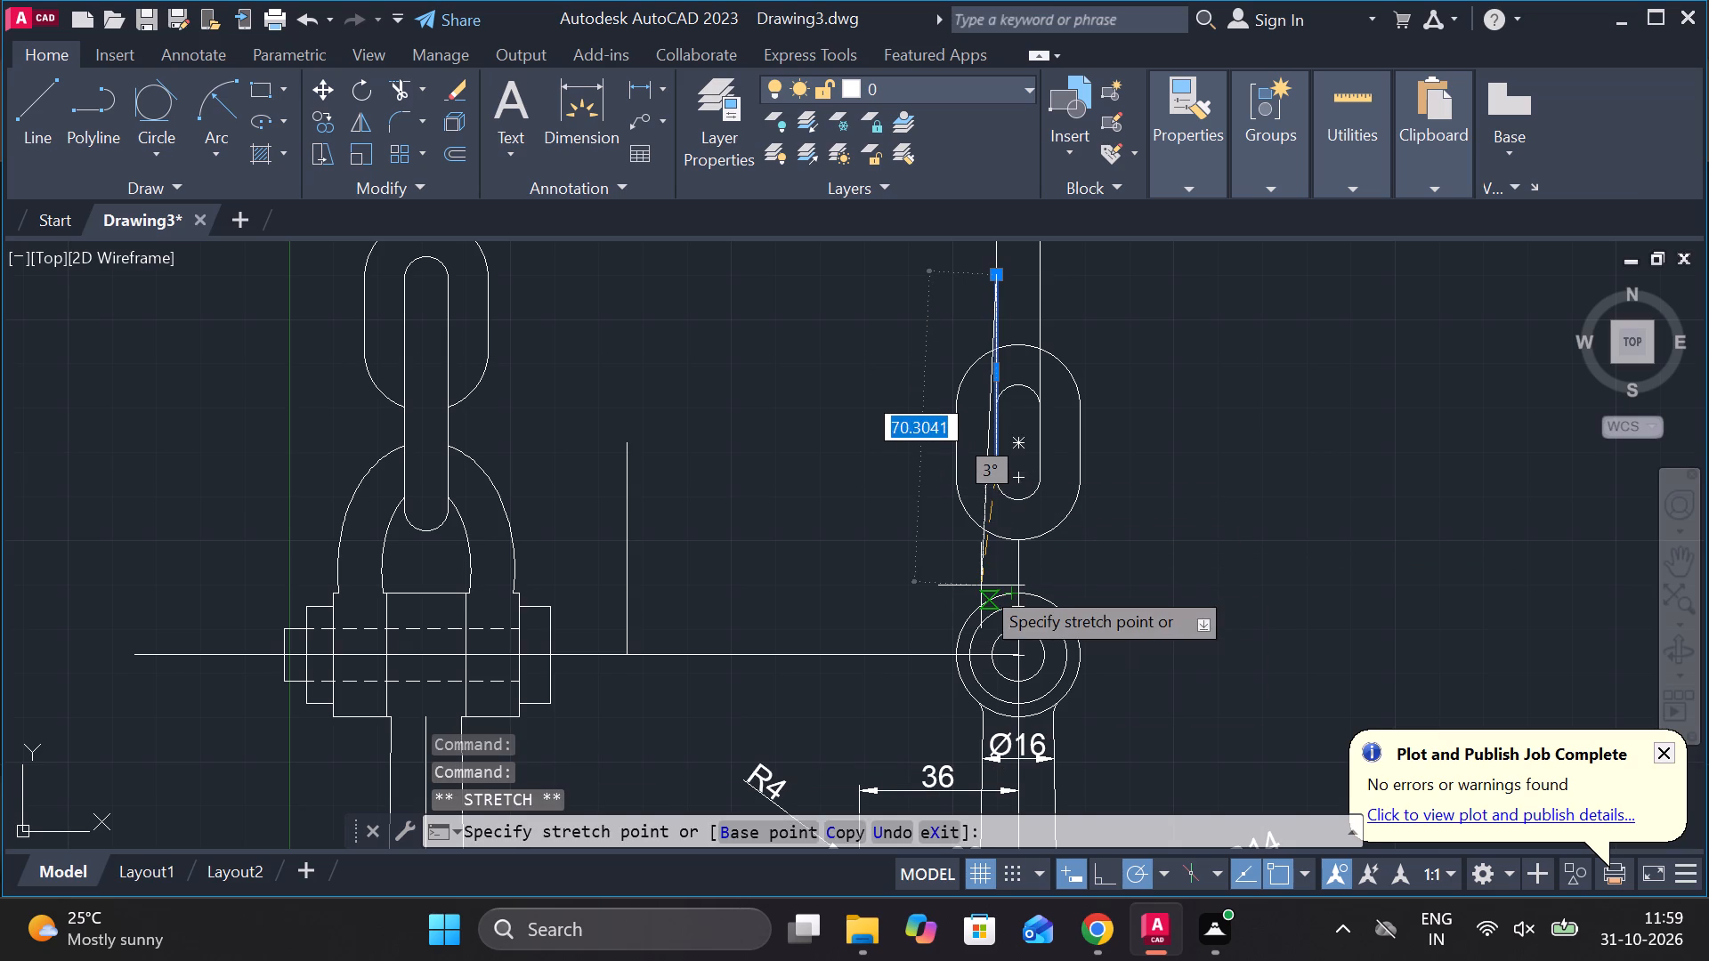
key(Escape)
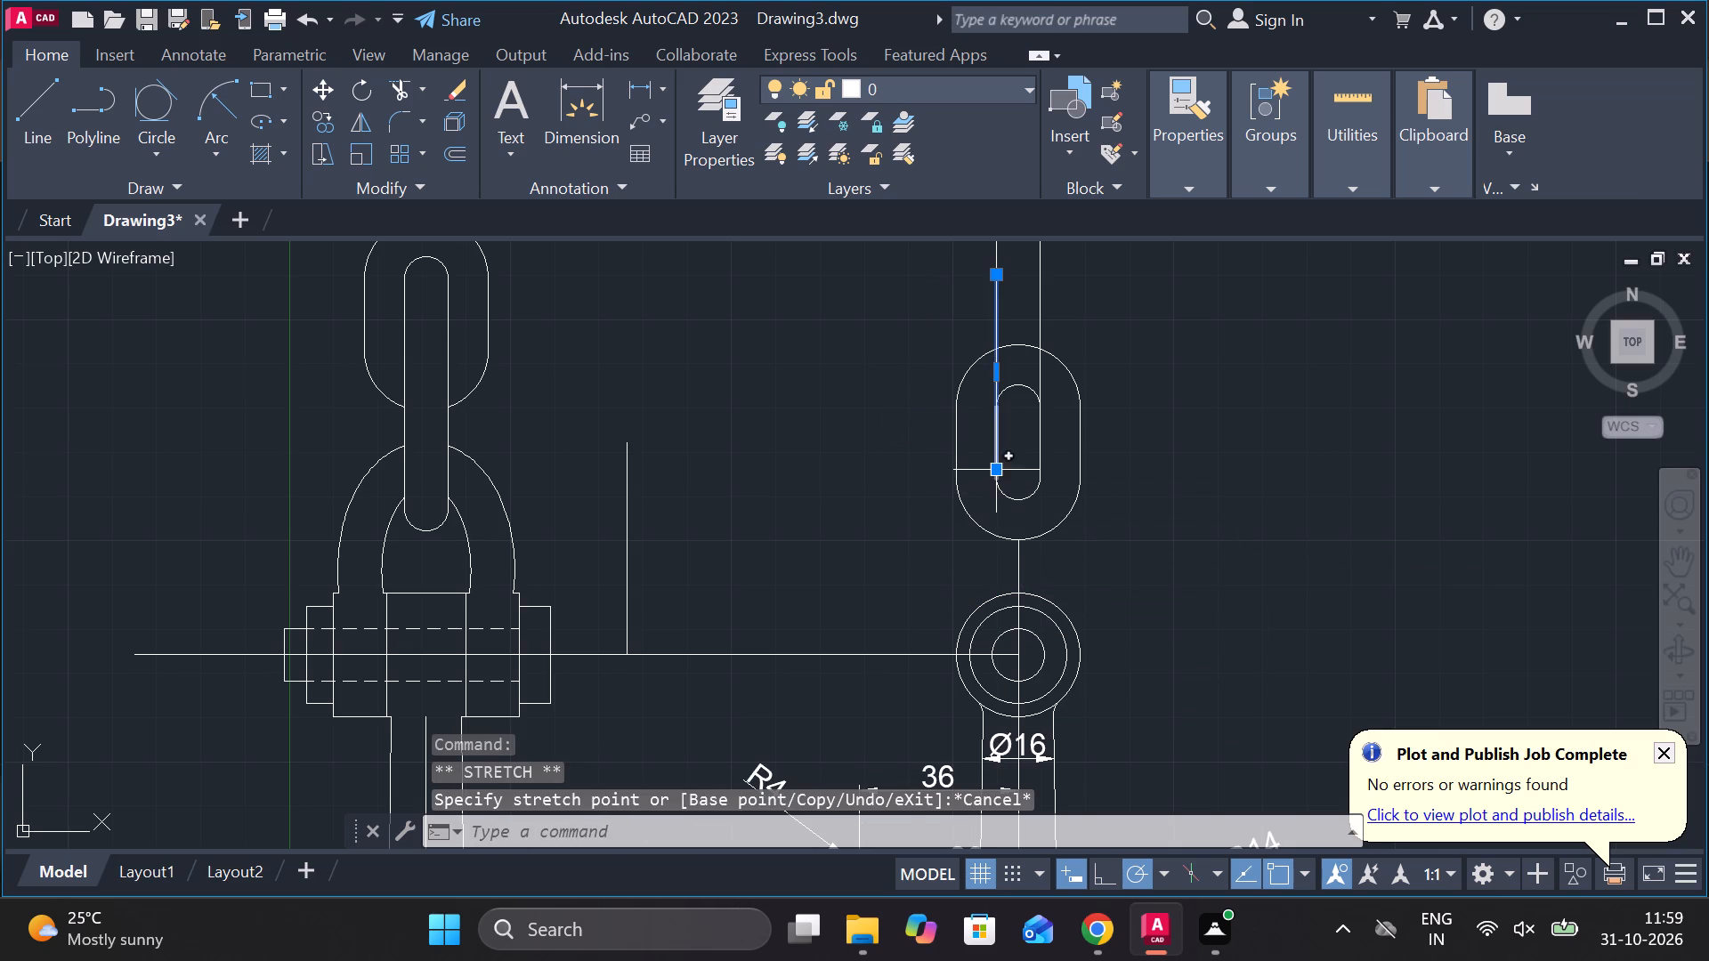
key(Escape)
Stretch both vertical lines along the side view link's inner slot down past the shackle eye's outer circle, each about 74 units long.
click(997, 473)
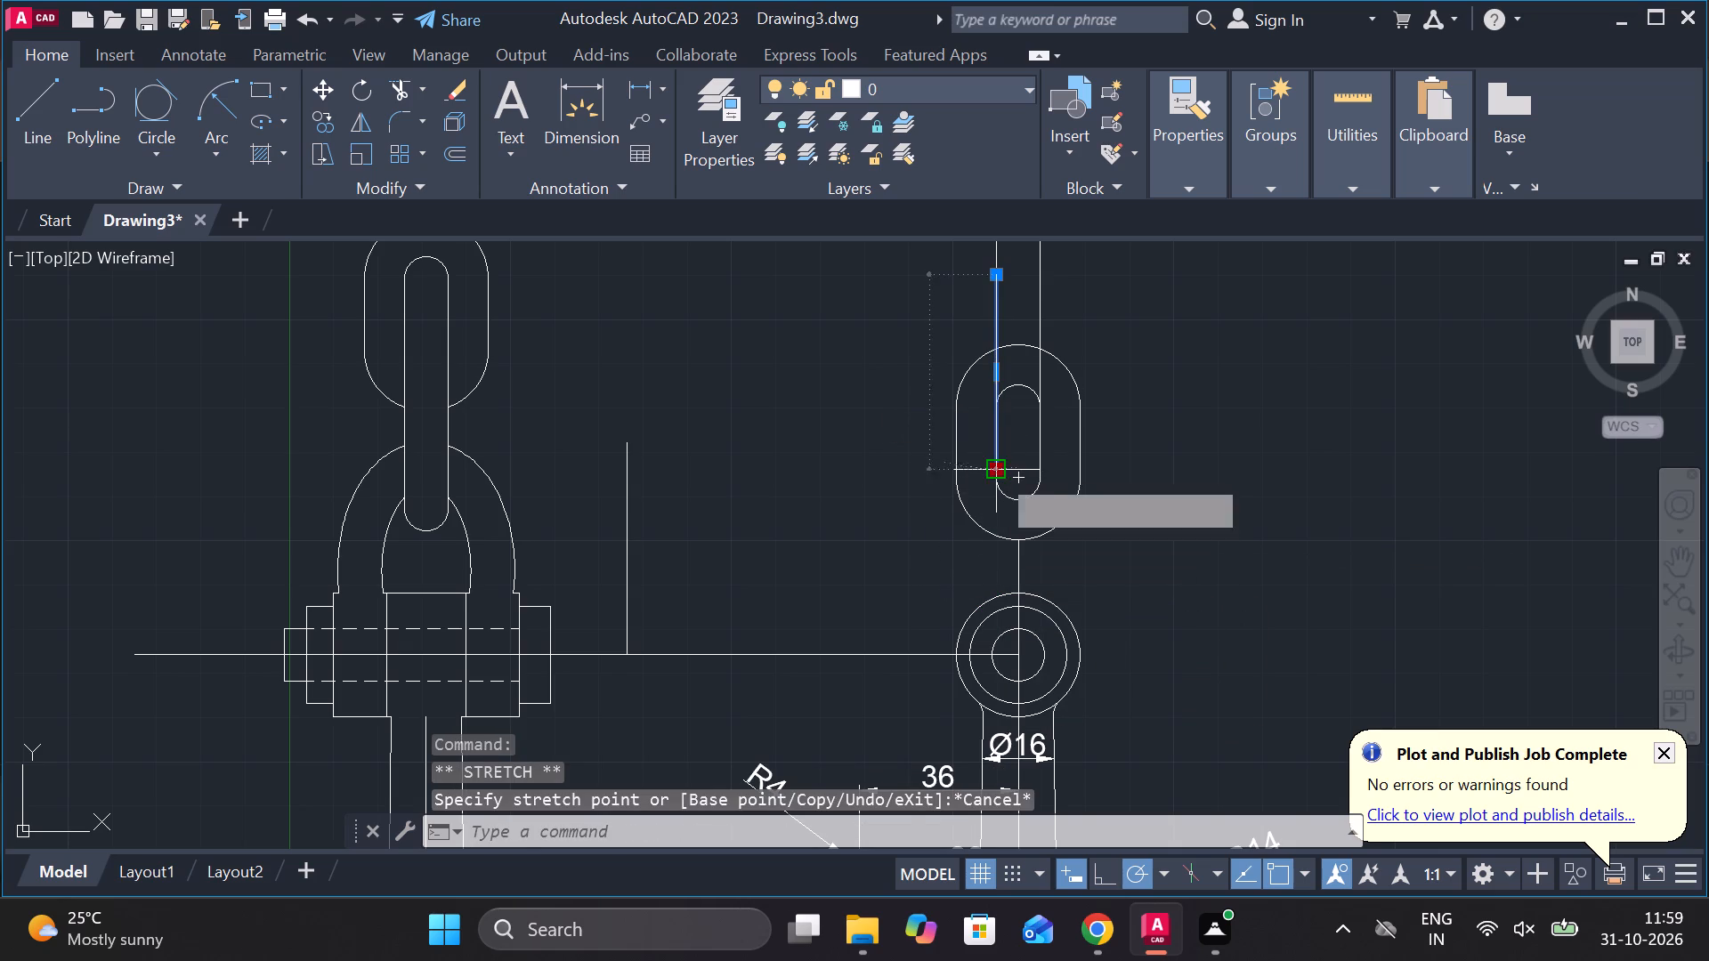
scroll(994, 585, up, 3)
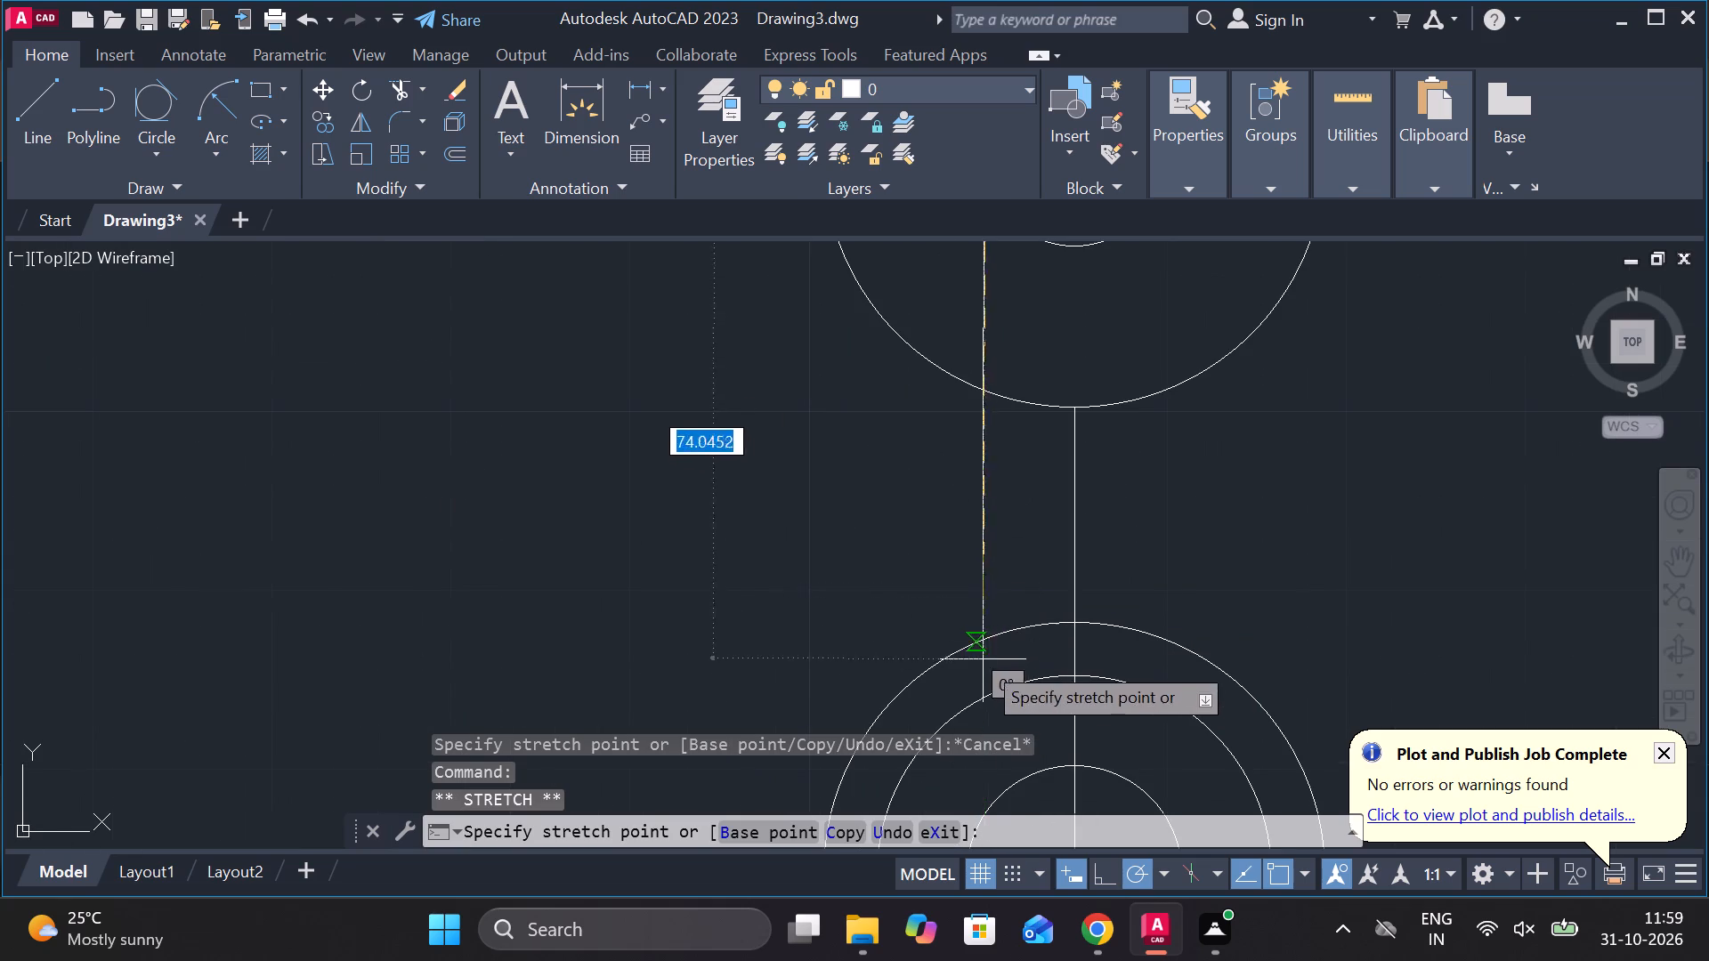
click(992, 660)
key(Escape)
scroll(1139, 496, down, 1)
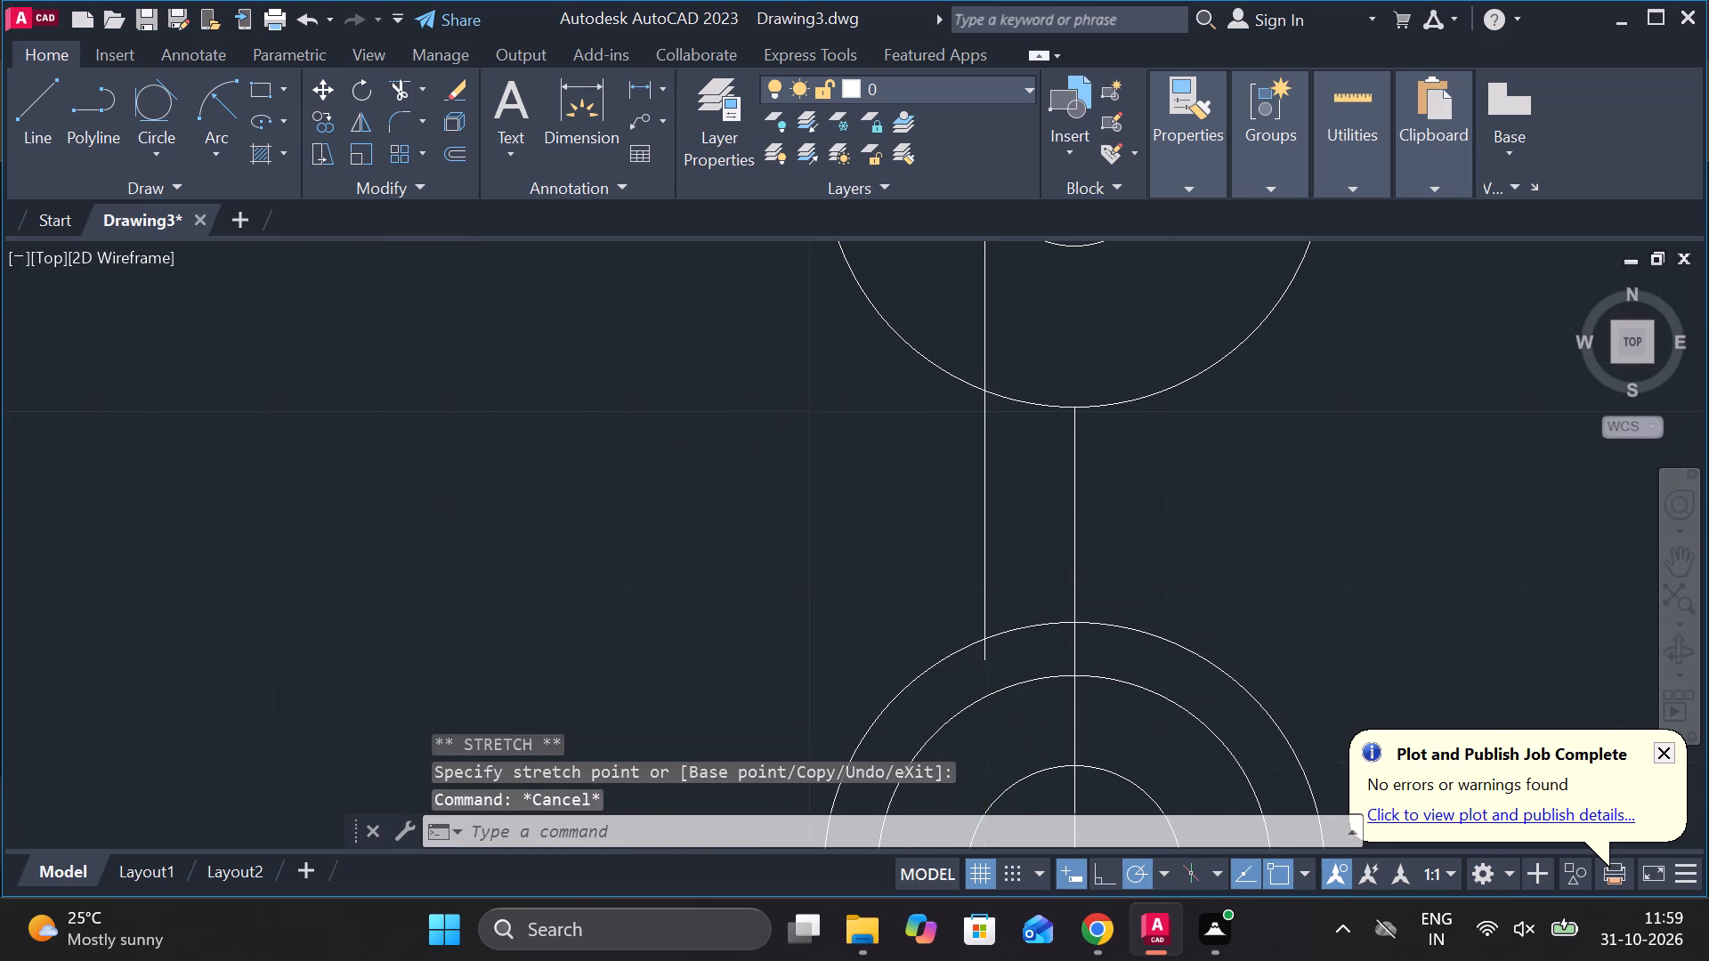
key(space)
middle_drag(1175, 353, 1133, 472)
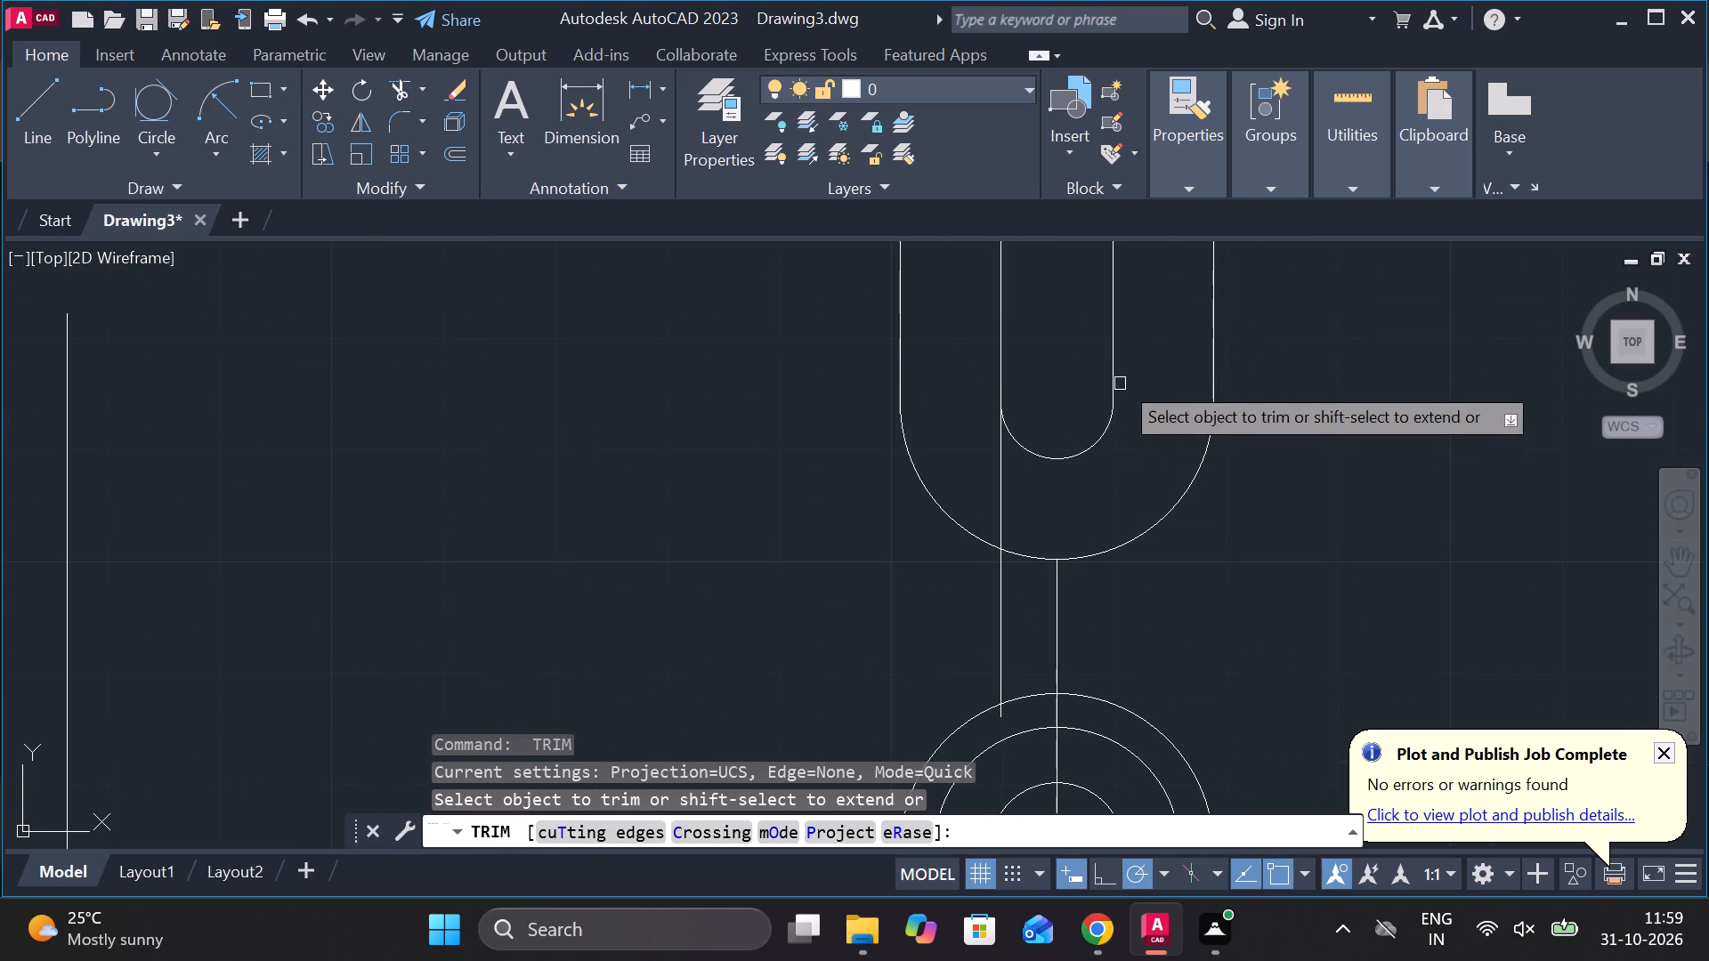
key(Escape)
click(1109, 334)
click(1114, 384)
middle_drag(1122, 609, 1117, 534)
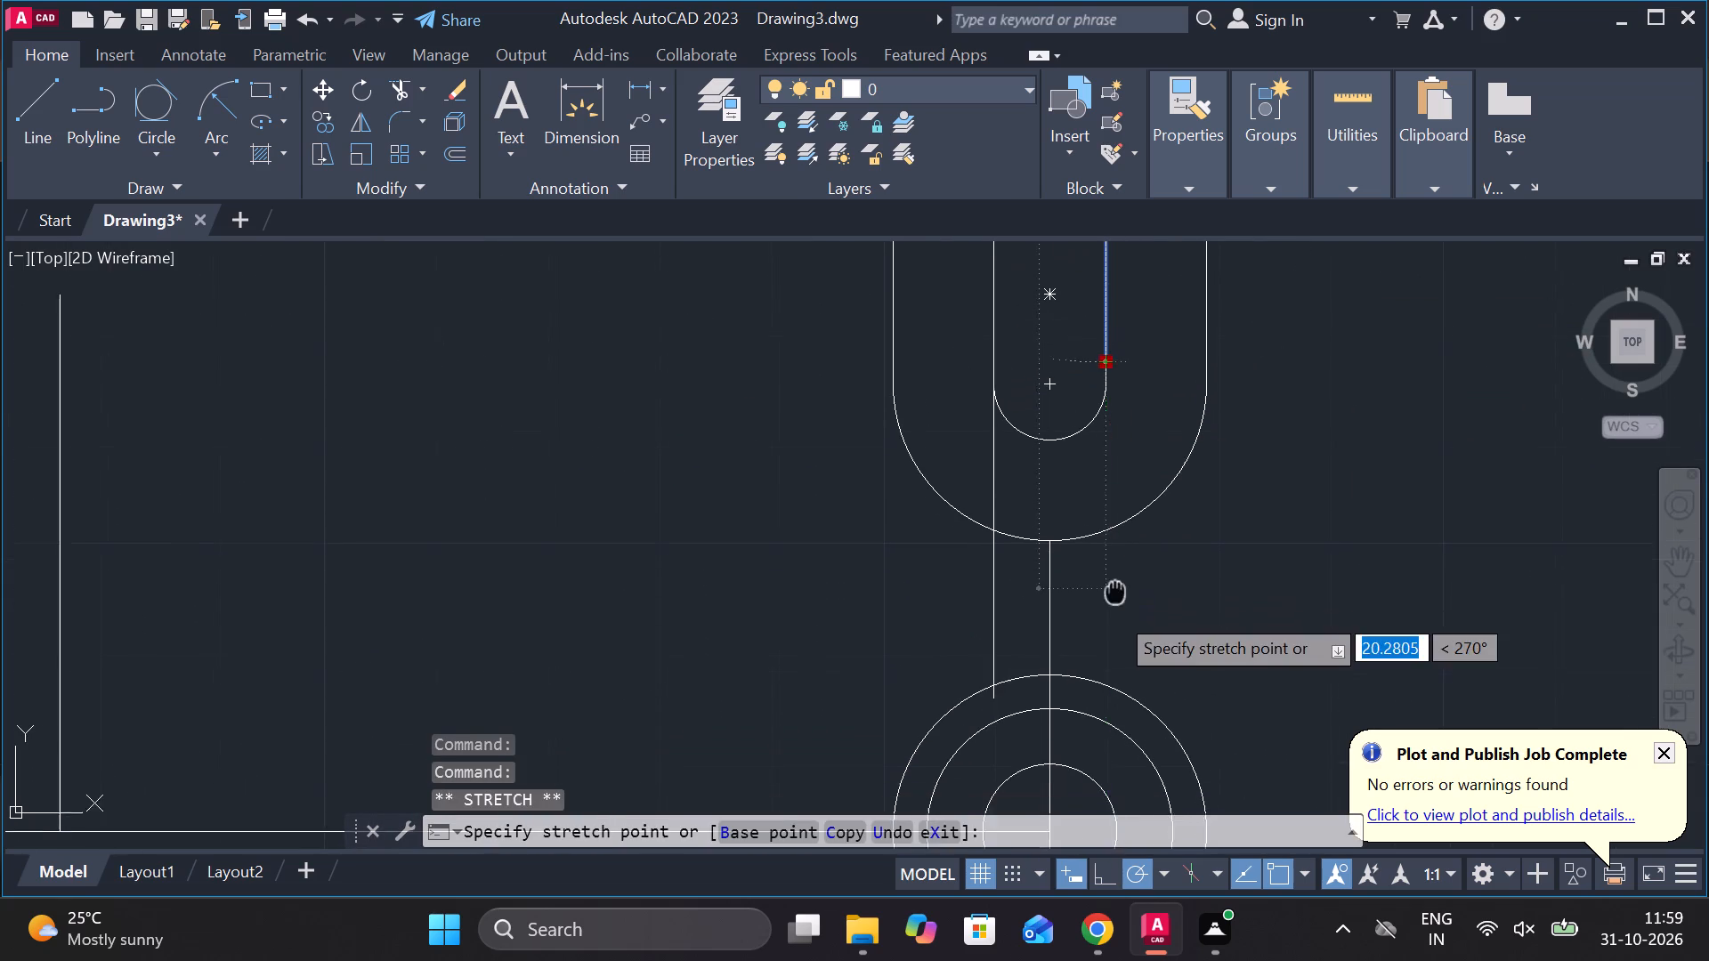
middle_drag(1117, 534, 1119, 465)
scroll(1098, 588, up, 1)
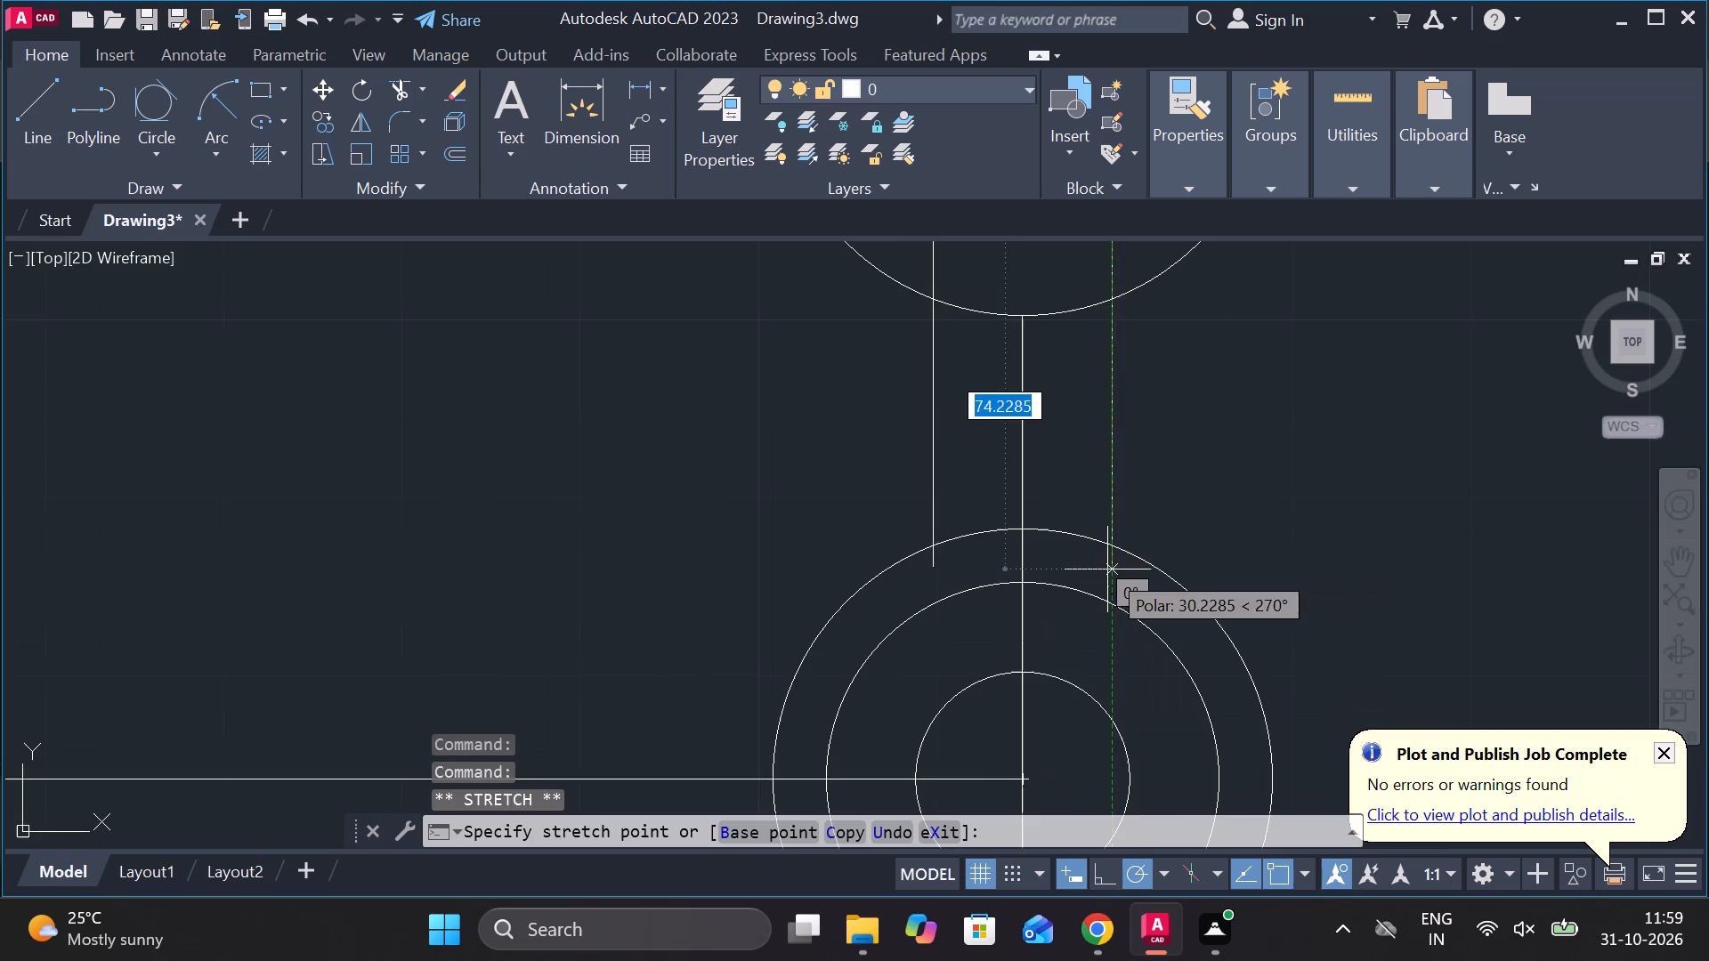
click(1107, 569)
key(Escape)
Trim both stretched lines' overshooting ends inside the shackle eye's outer circle.
text(tr)
key(space)
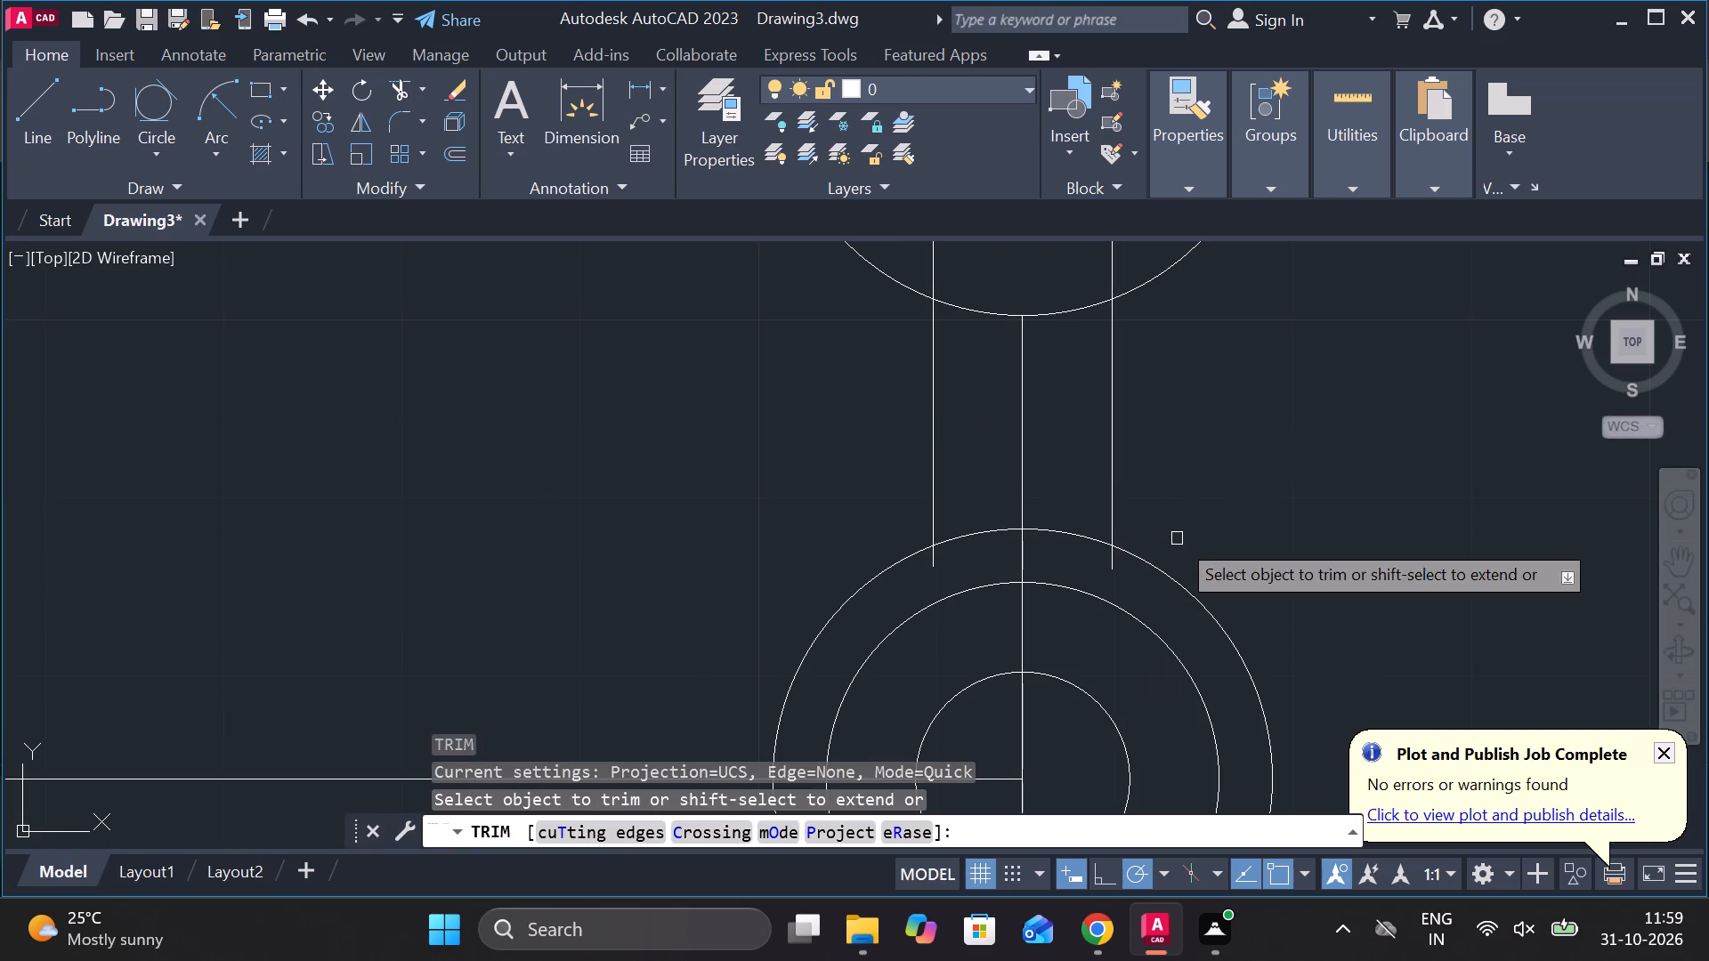
click(932, 562)
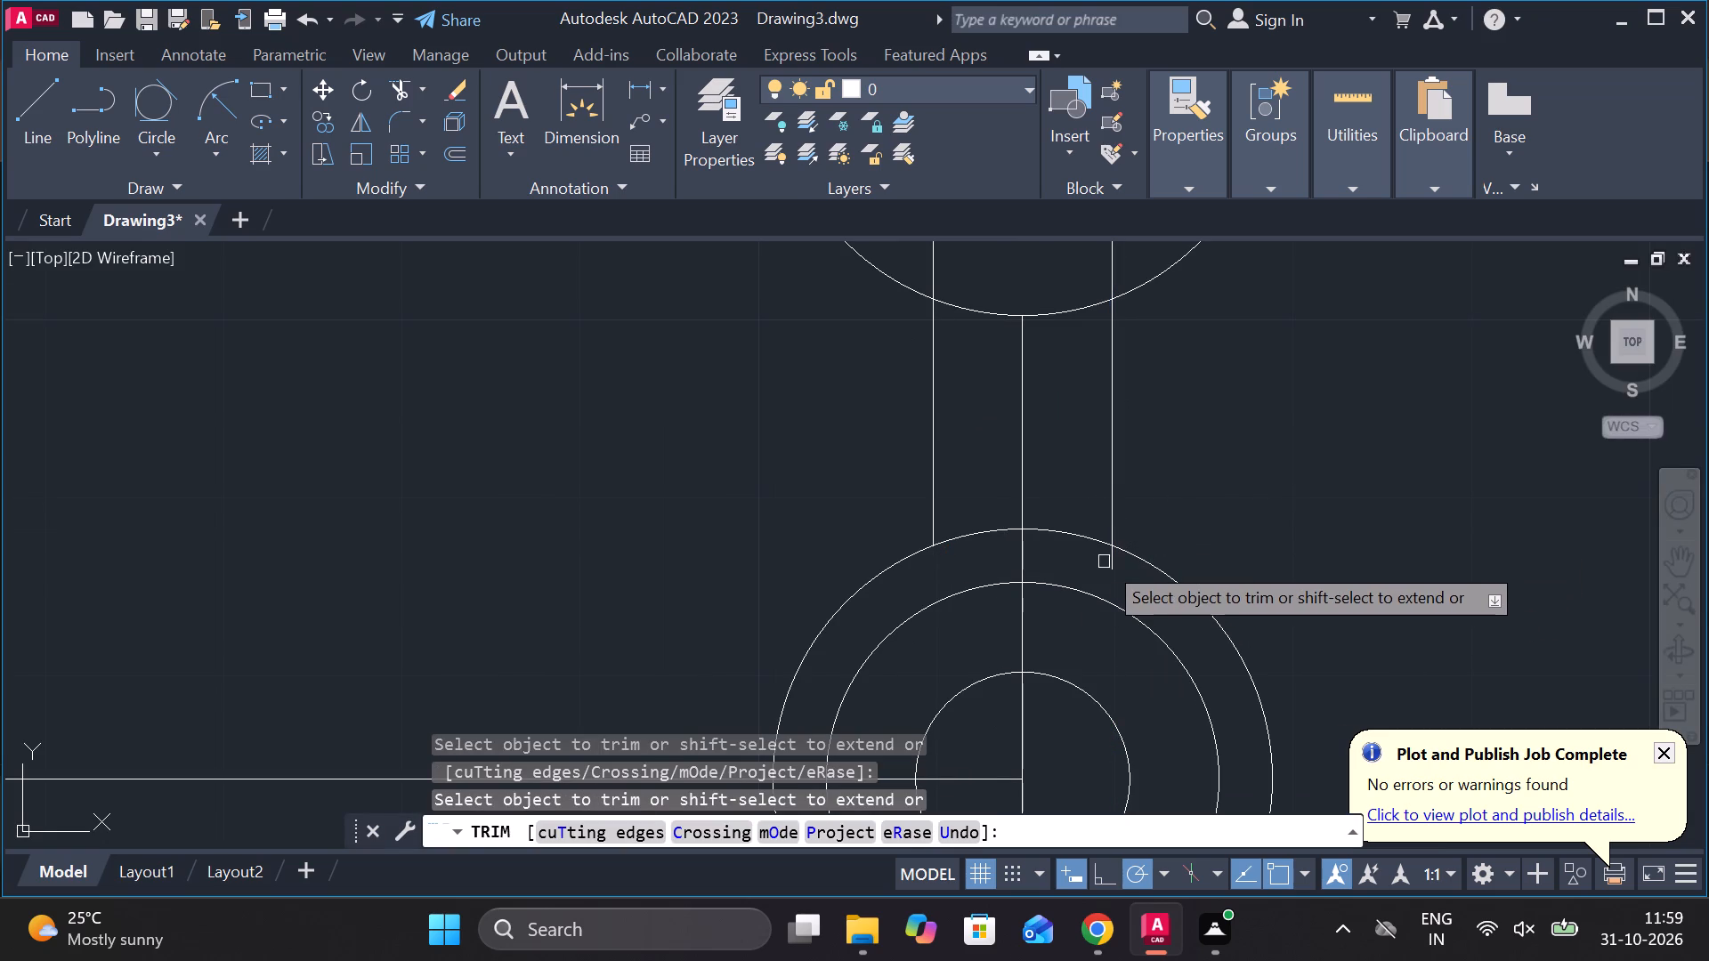
click(1114, 563)
scroll(1240, 493, down, 1)
middle_drag(1248, 476, 1173, 647)
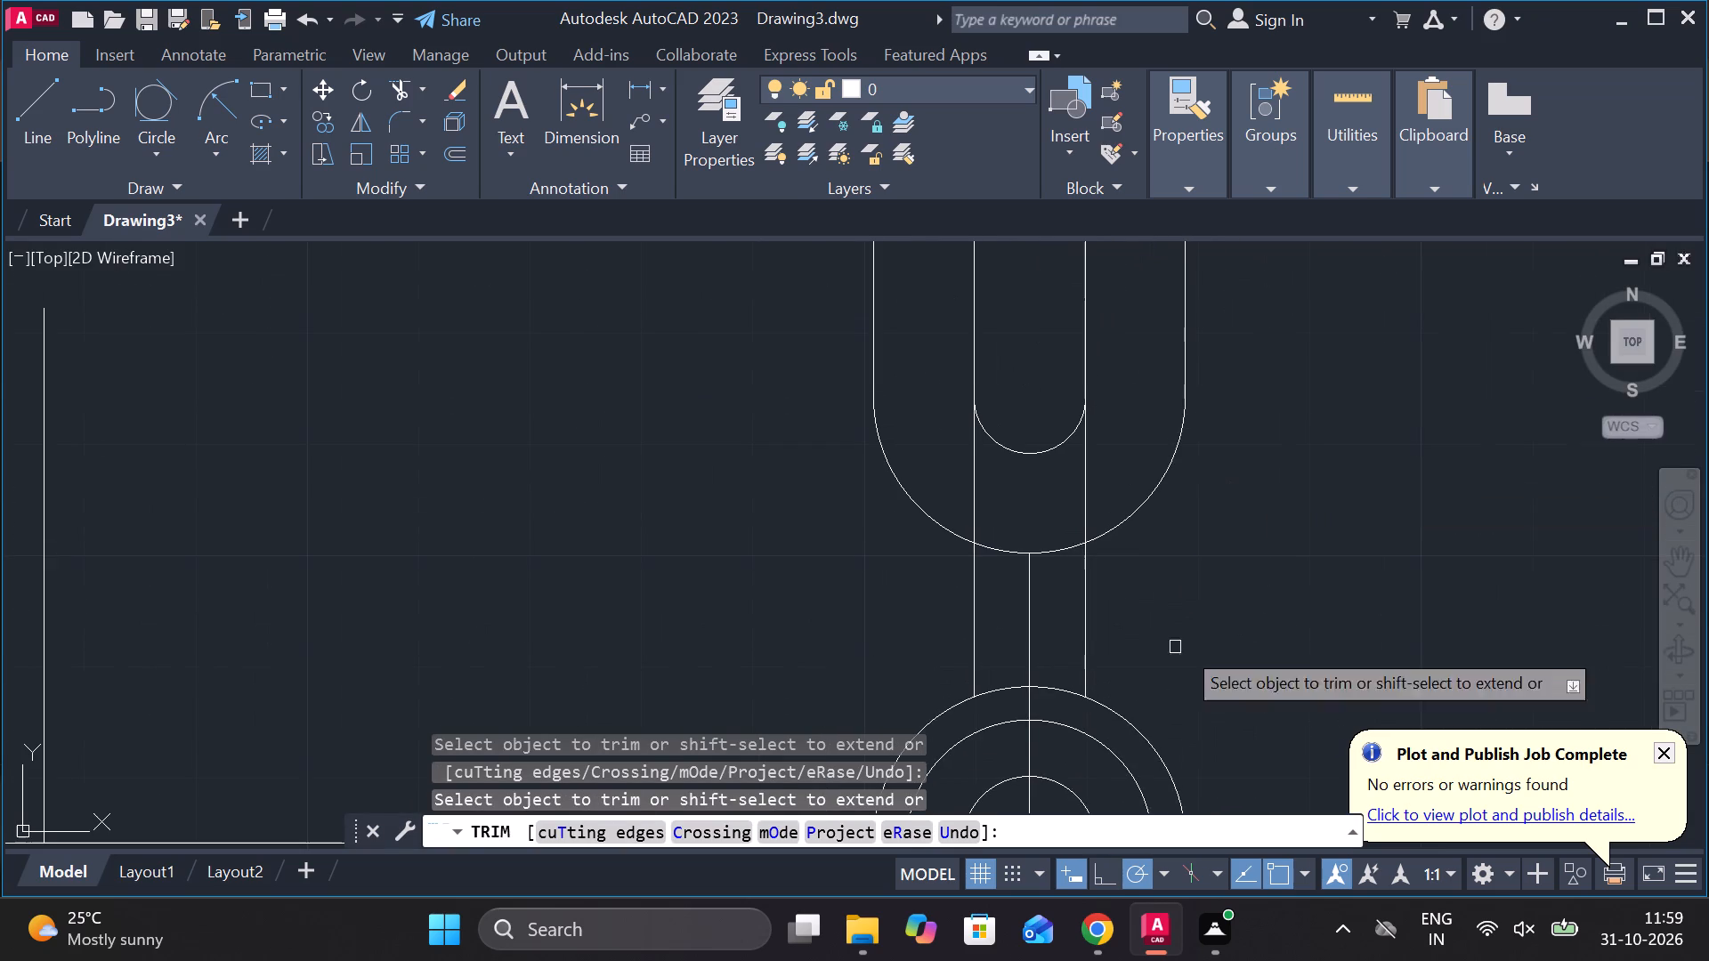
scroll(1227, 554, down, 1)
middle_drag(1227, 548, 1200, 659)
key(Escape)
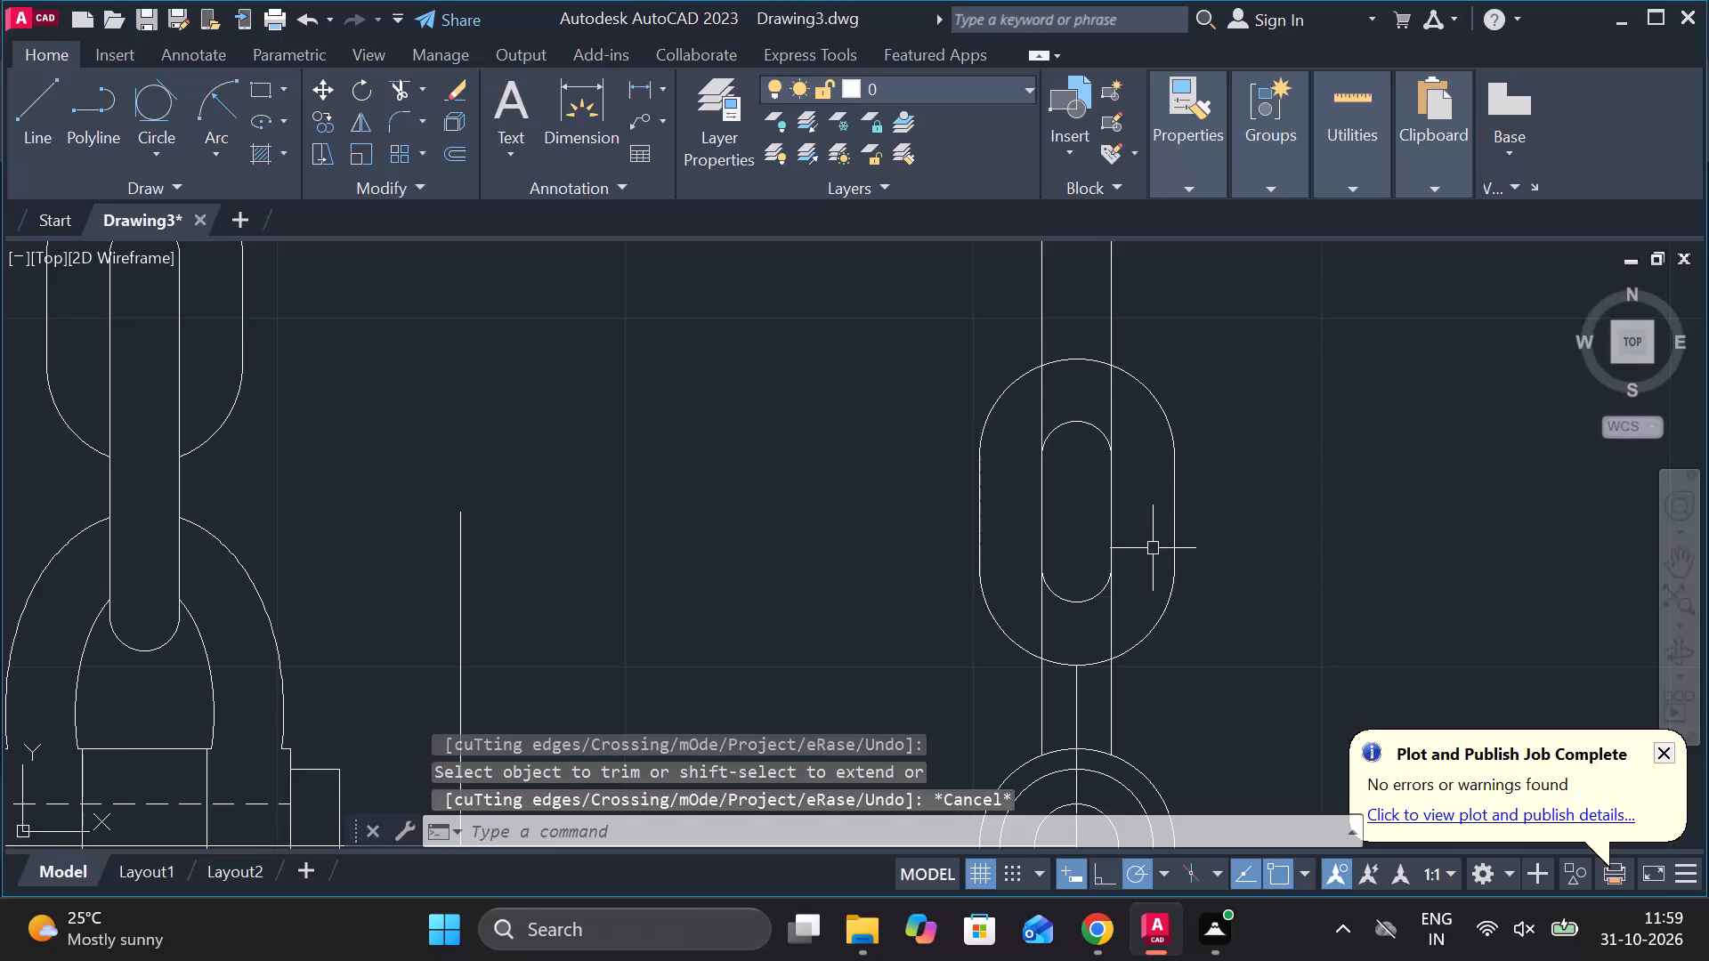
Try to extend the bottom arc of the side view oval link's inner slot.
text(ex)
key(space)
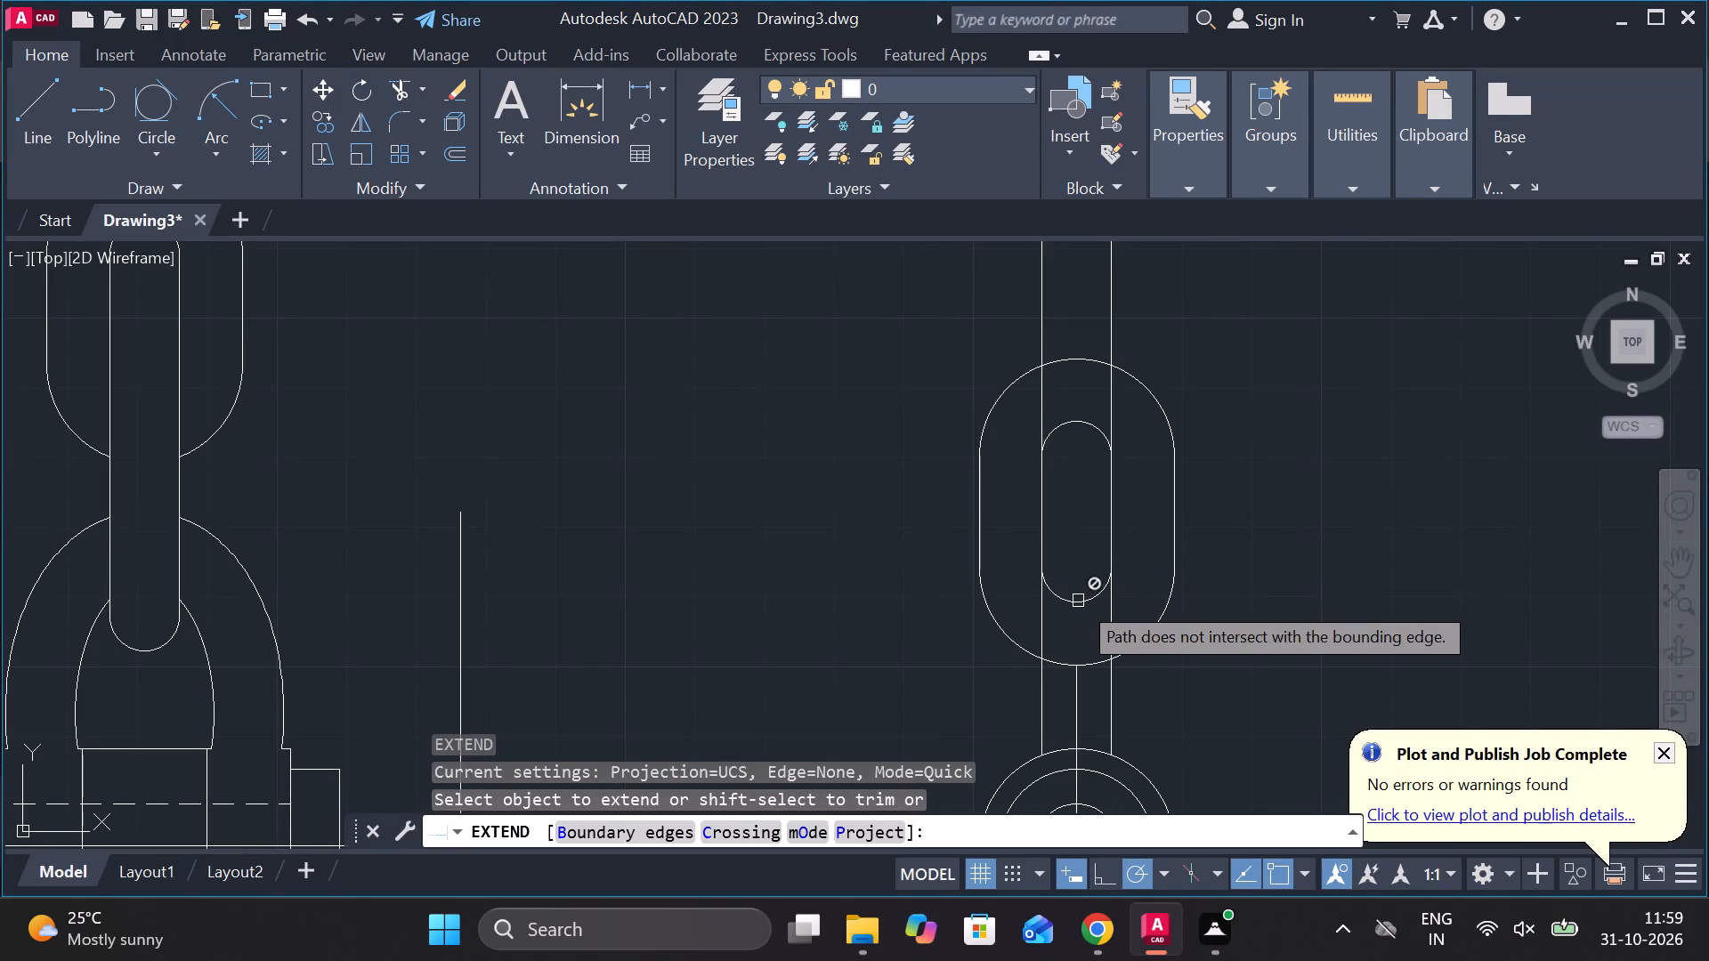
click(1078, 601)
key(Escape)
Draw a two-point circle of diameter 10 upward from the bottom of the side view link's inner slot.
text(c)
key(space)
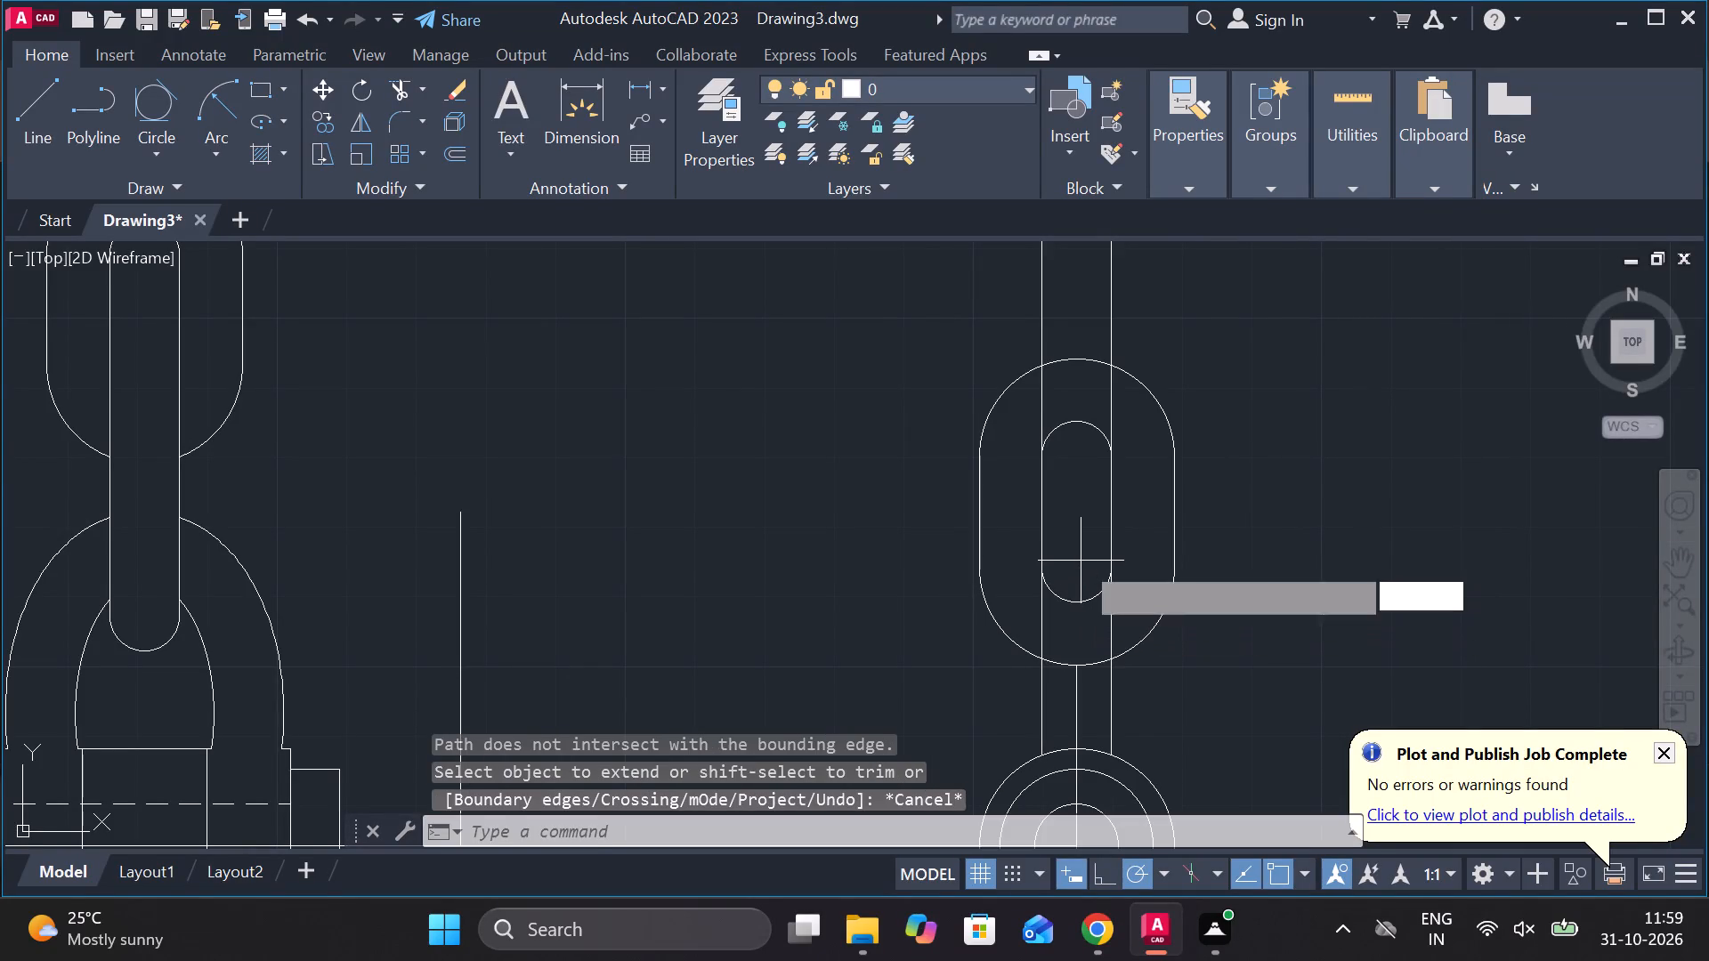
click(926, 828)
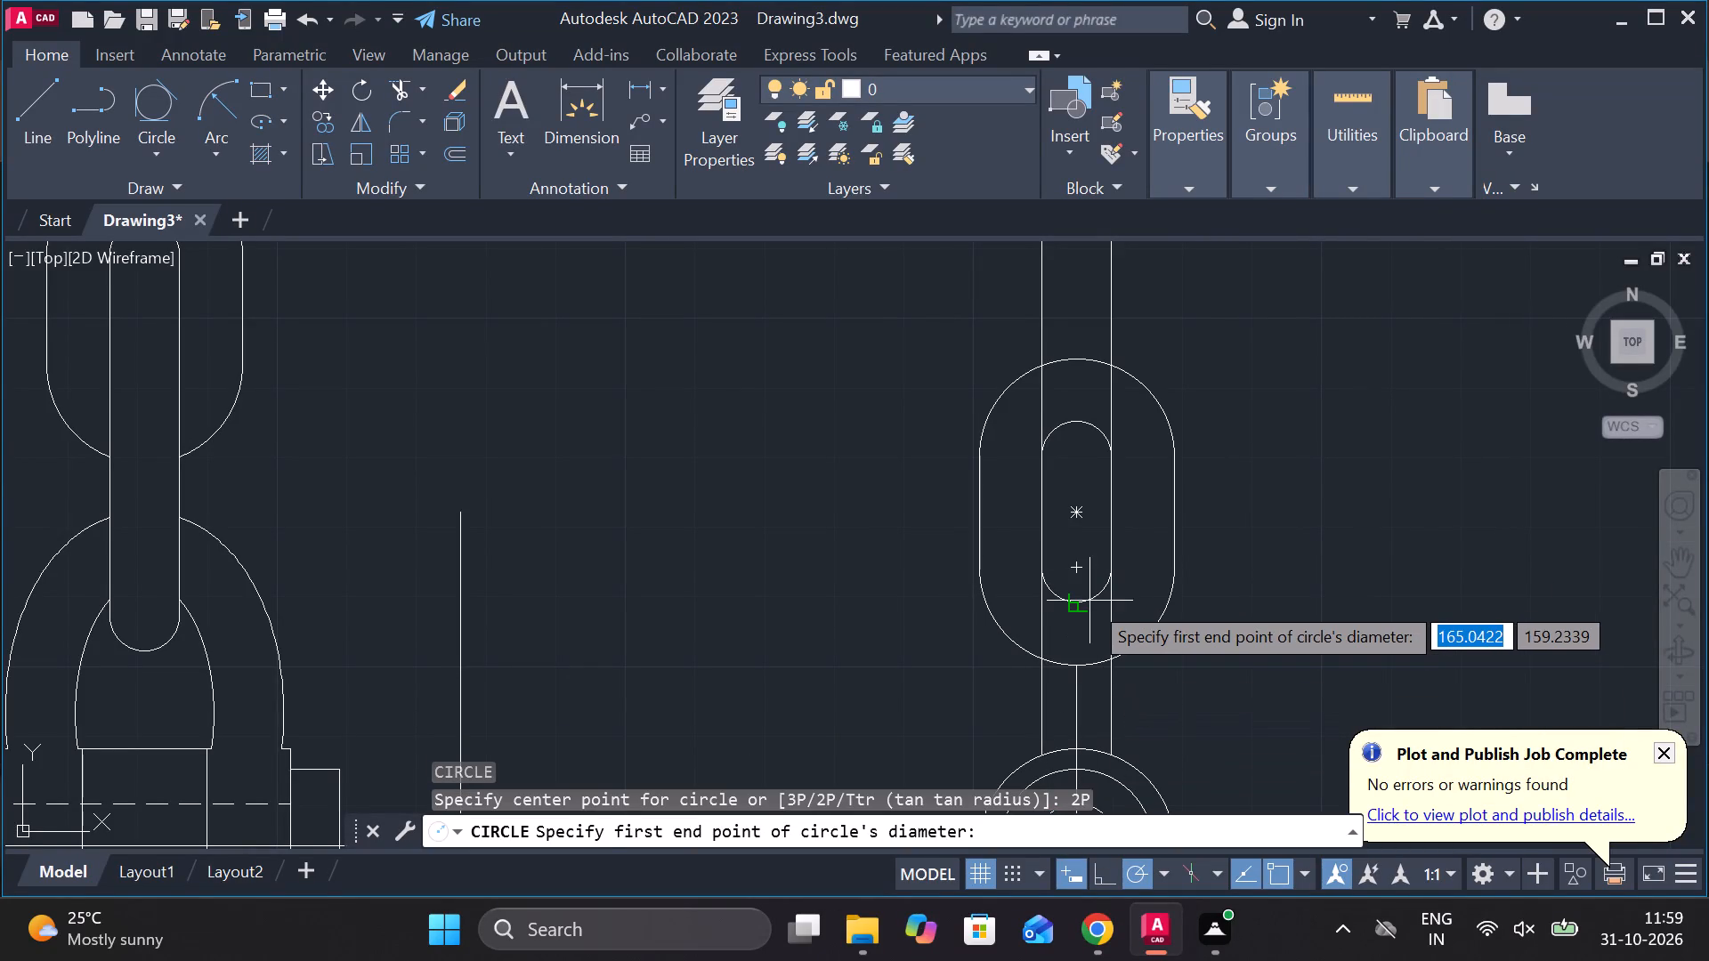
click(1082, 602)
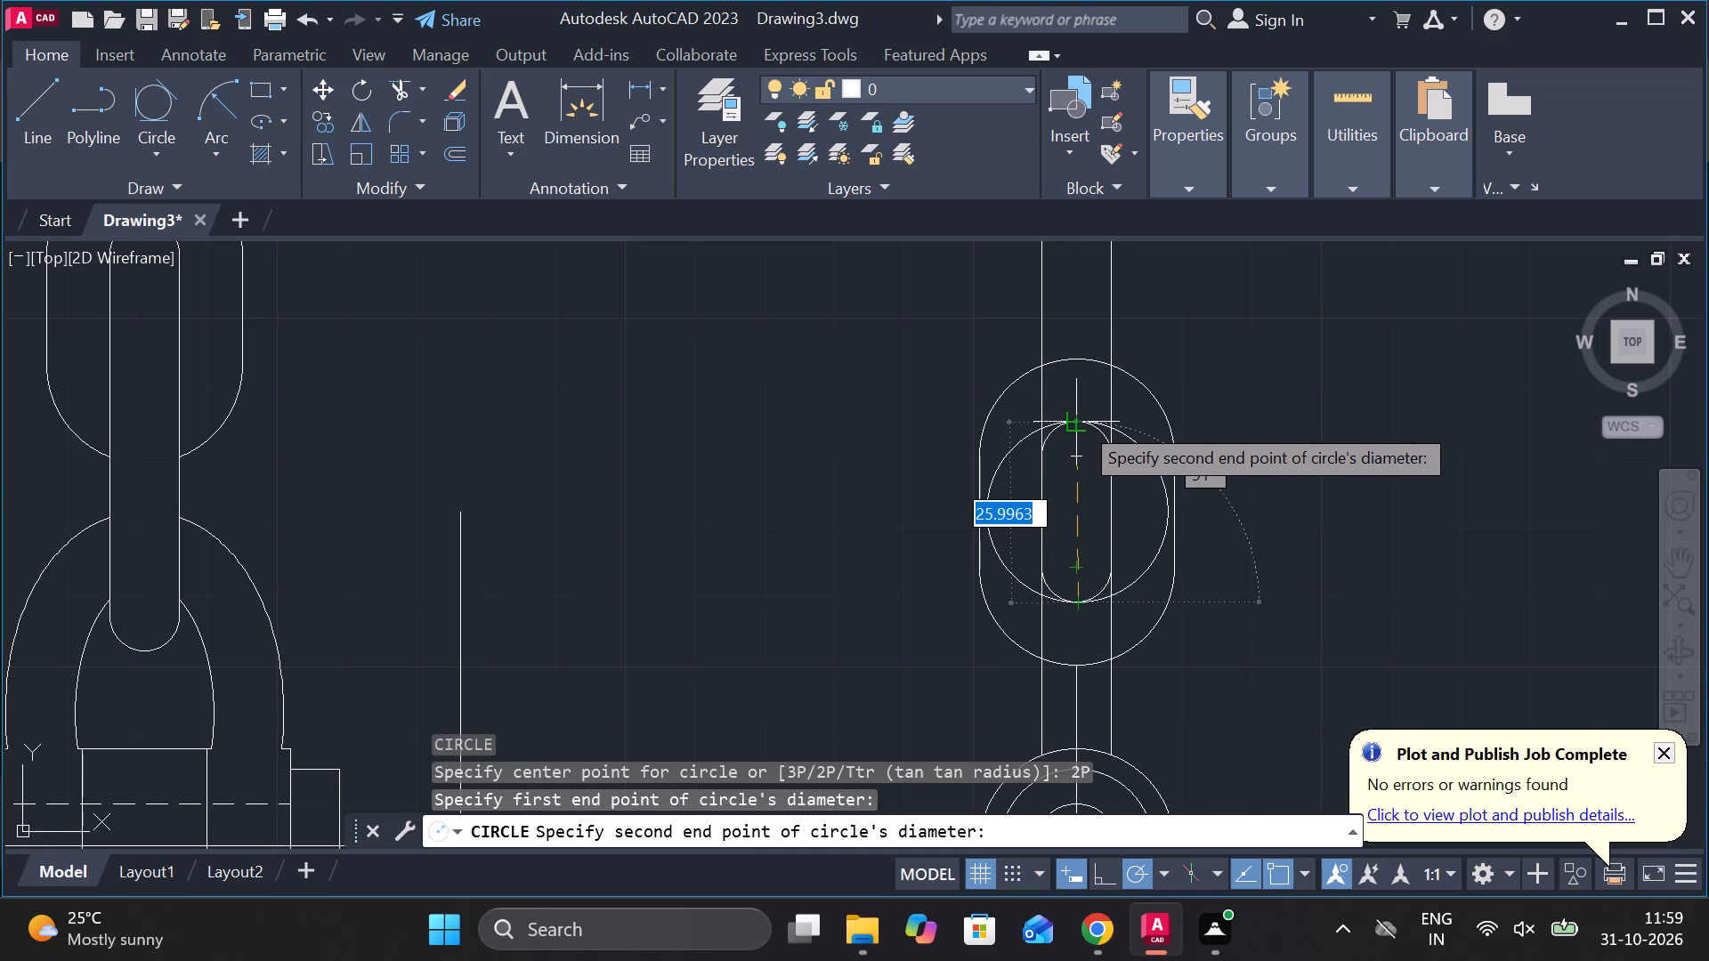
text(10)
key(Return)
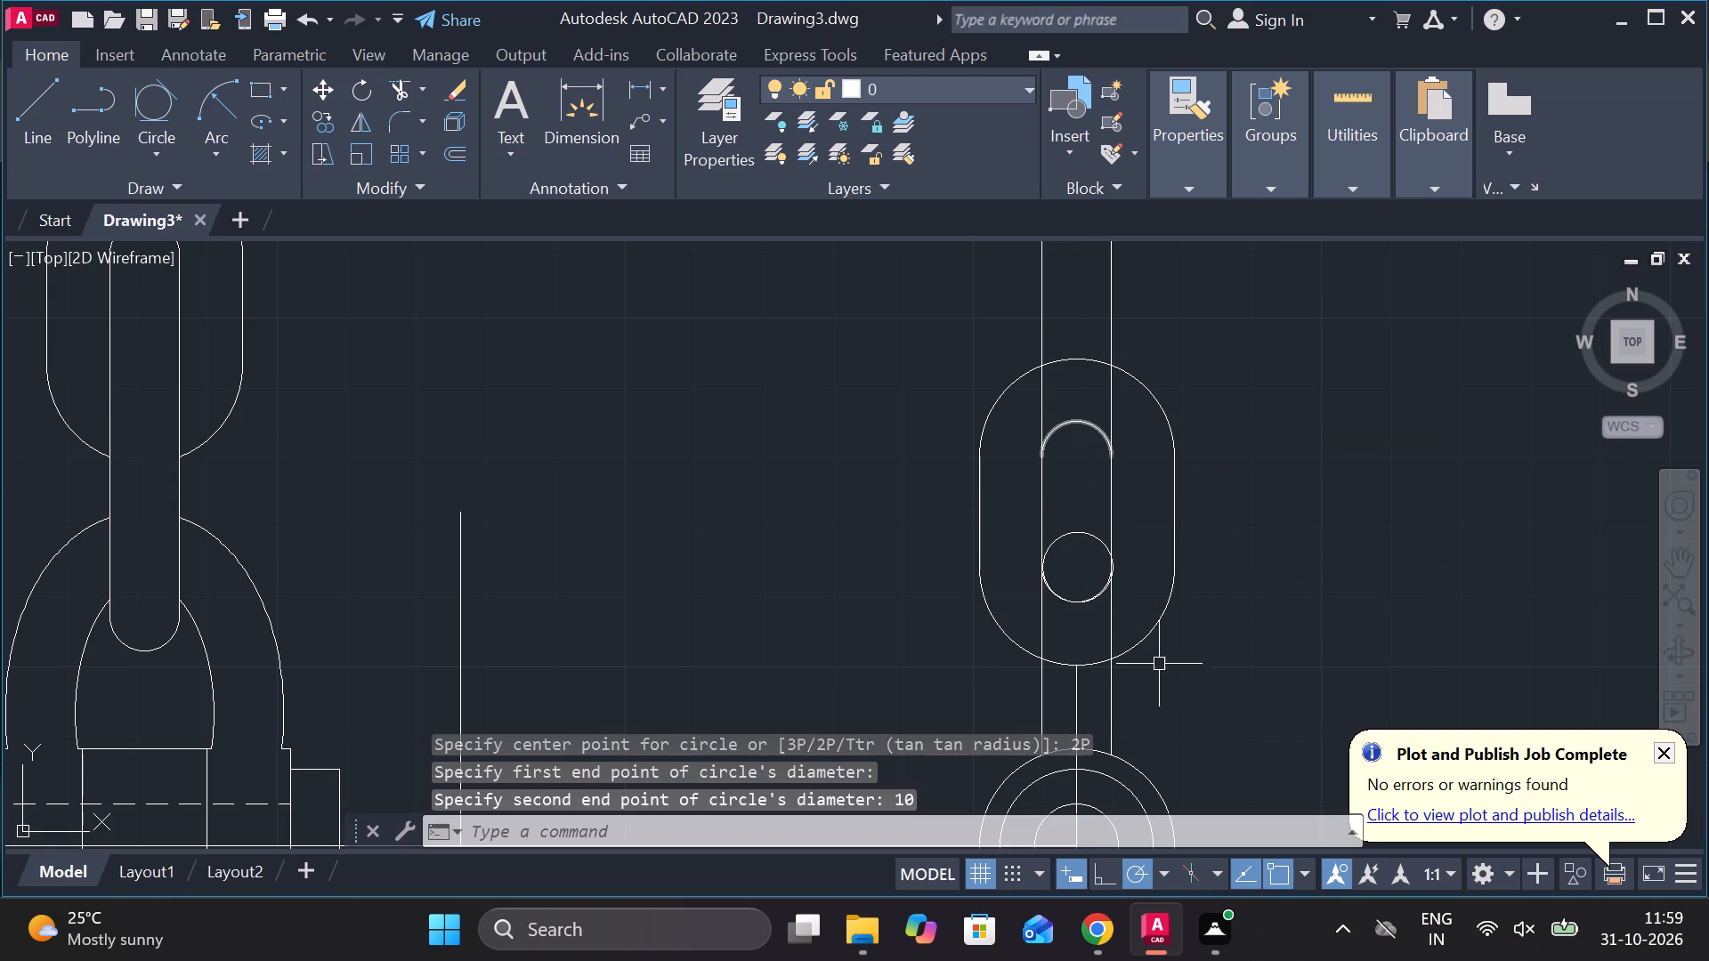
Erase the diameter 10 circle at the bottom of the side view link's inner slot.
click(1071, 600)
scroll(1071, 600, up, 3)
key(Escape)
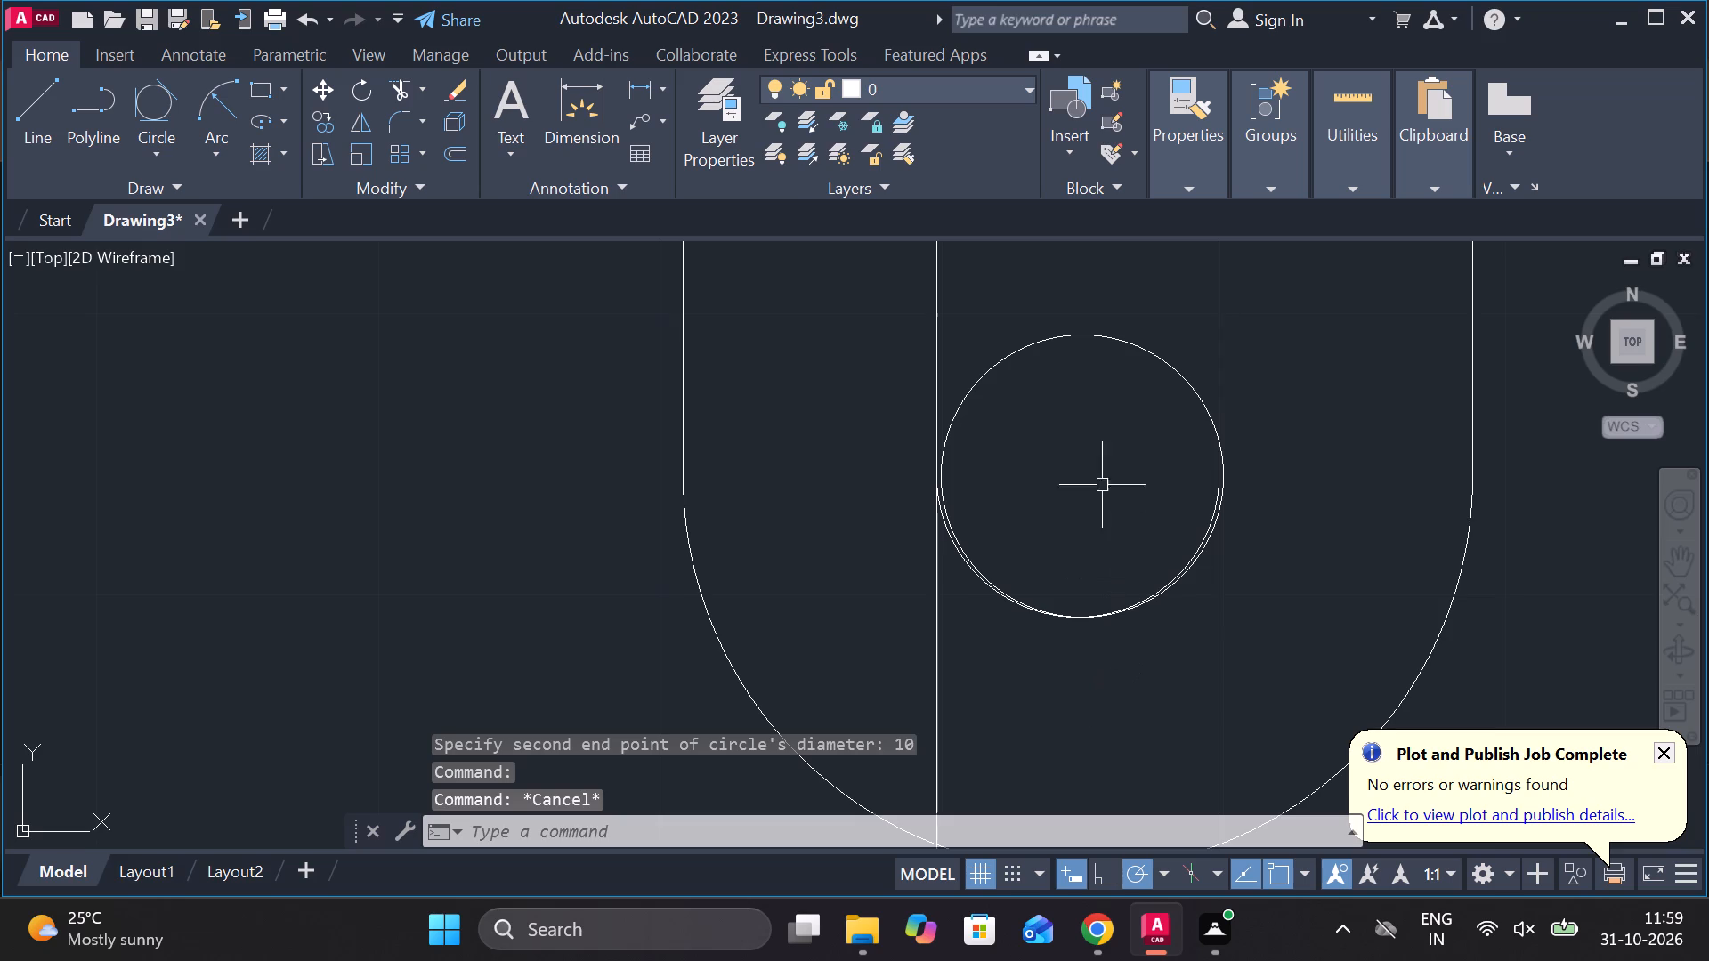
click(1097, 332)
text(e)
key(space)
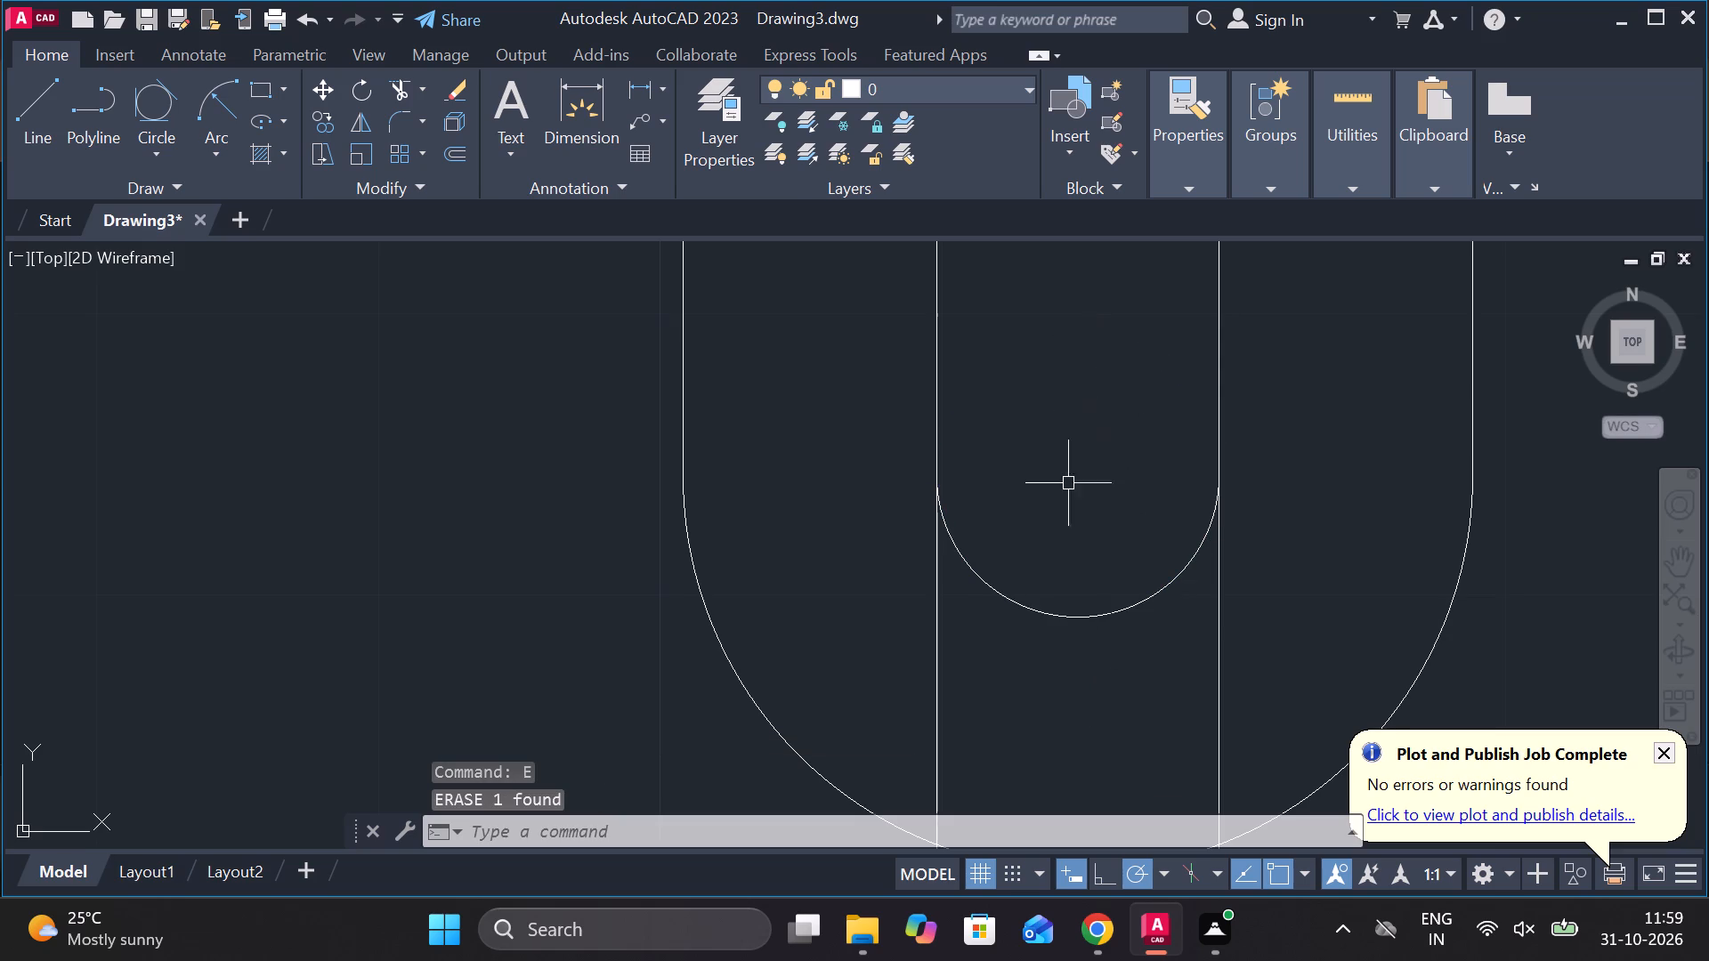
Lengthen the inner slot's bottom arc around to its opposite end, closing it into a full circle of radius 5.
click(992, 582)
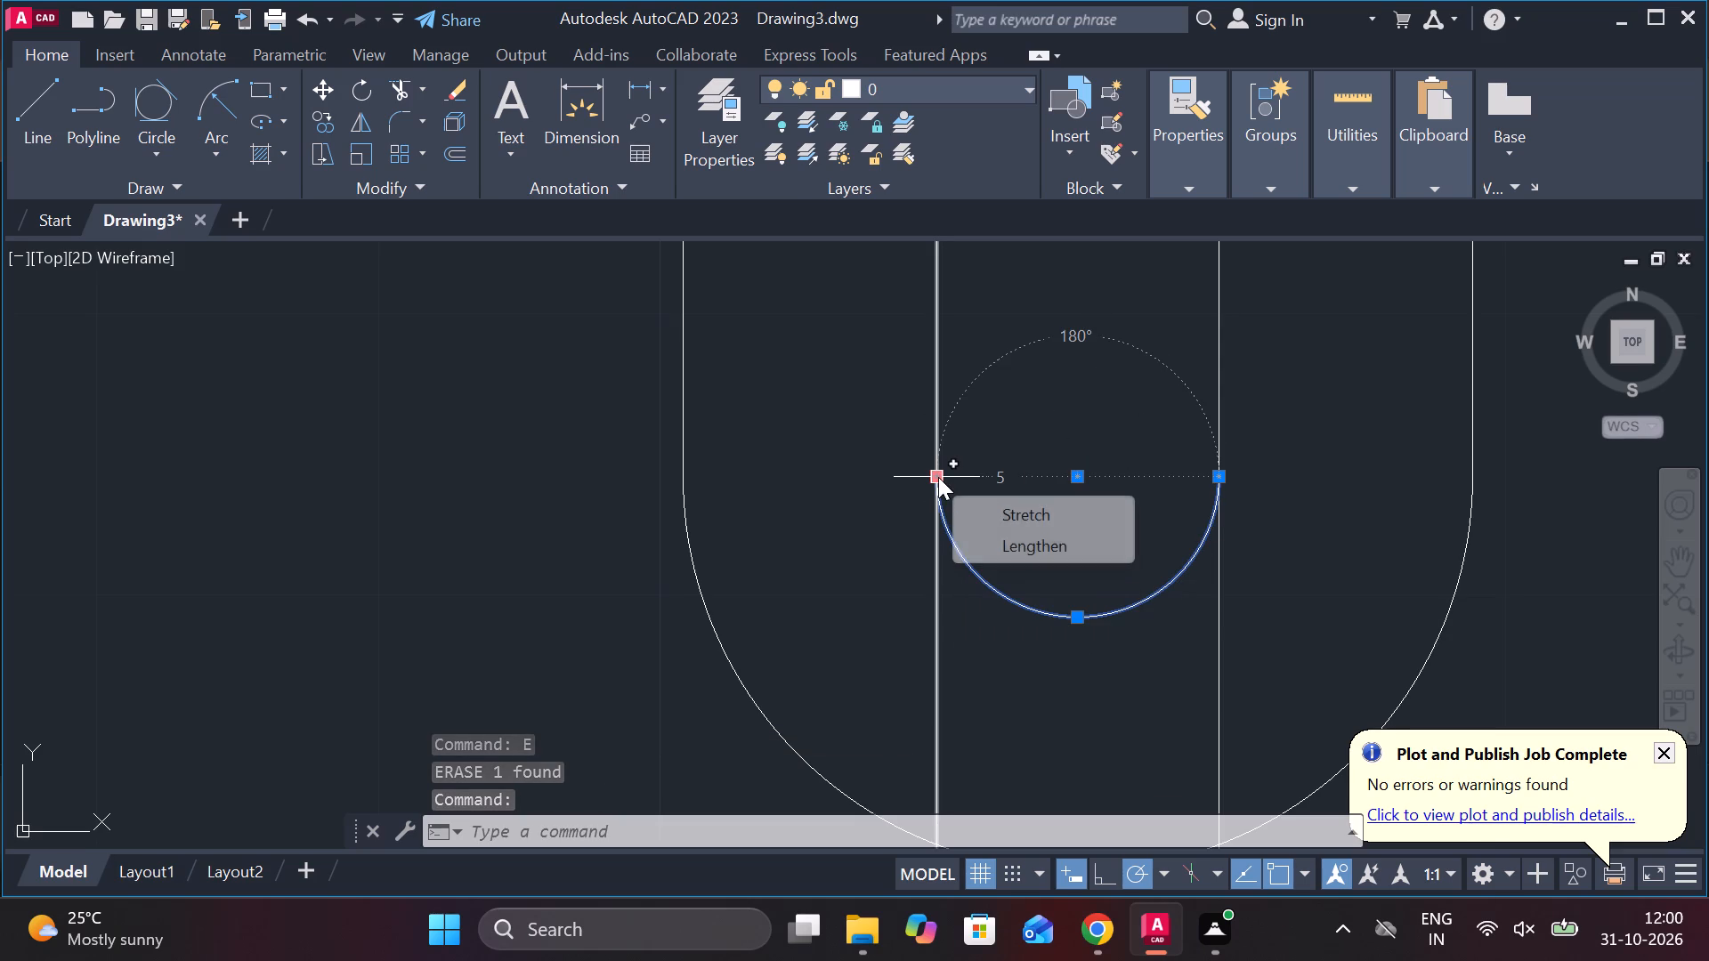
click(1077, 559)
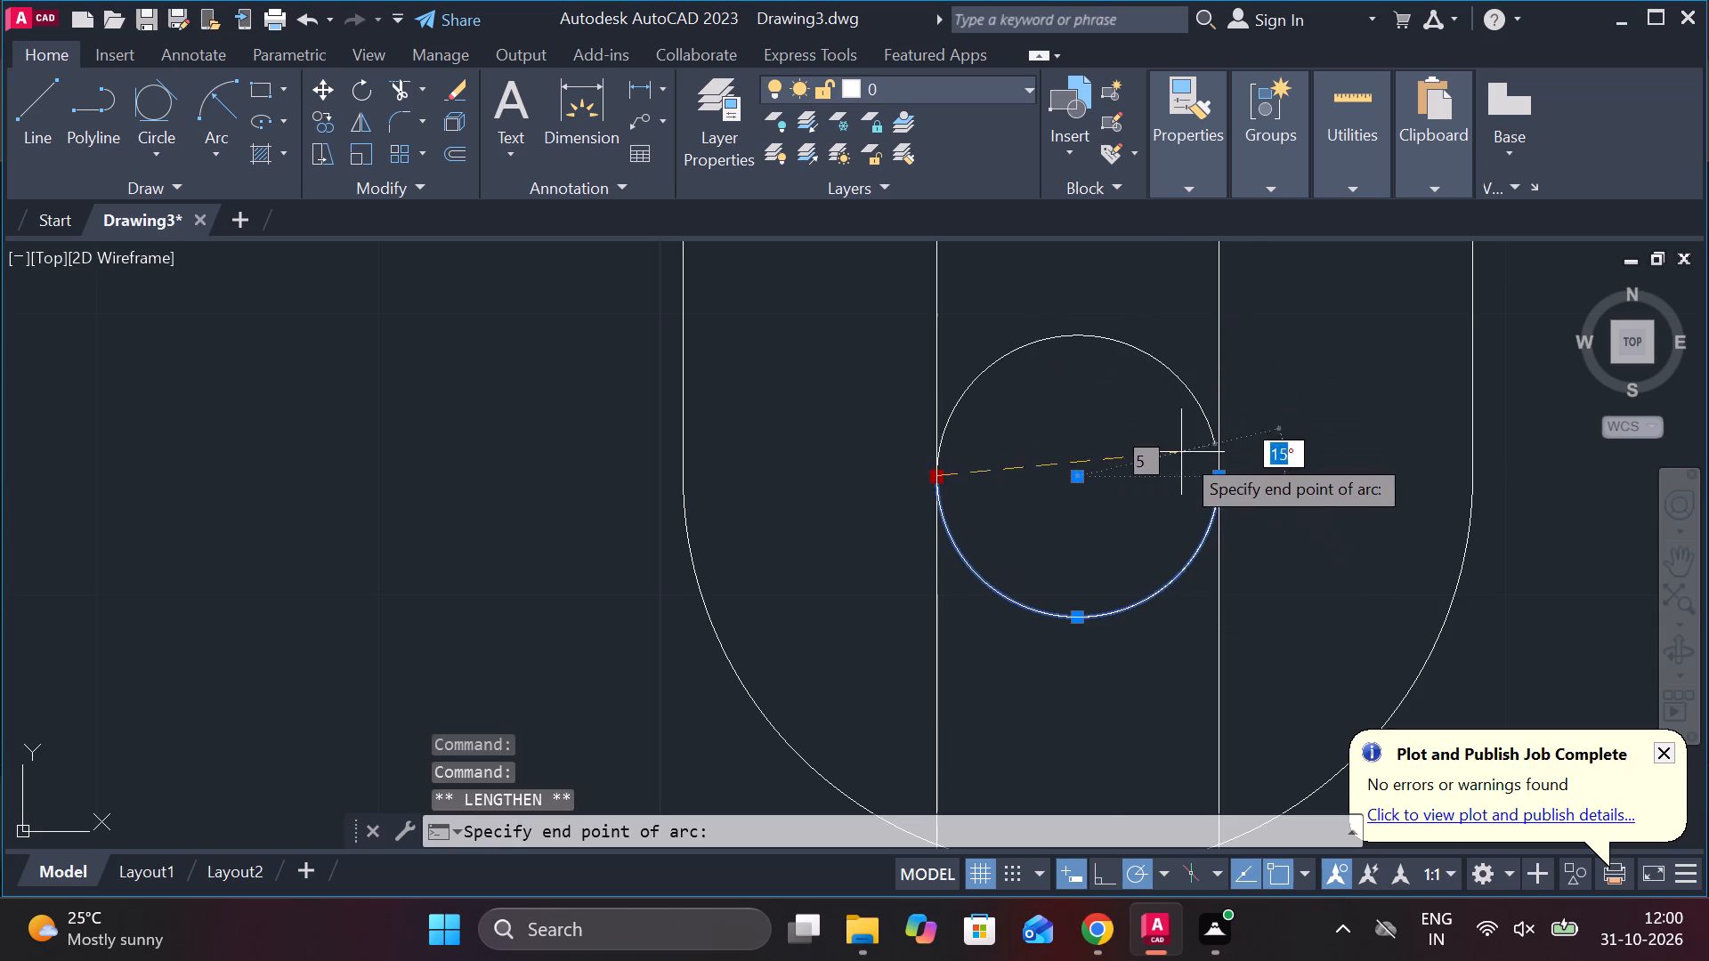
click(1233, 473)
scroll(1275, 471, down, 1)
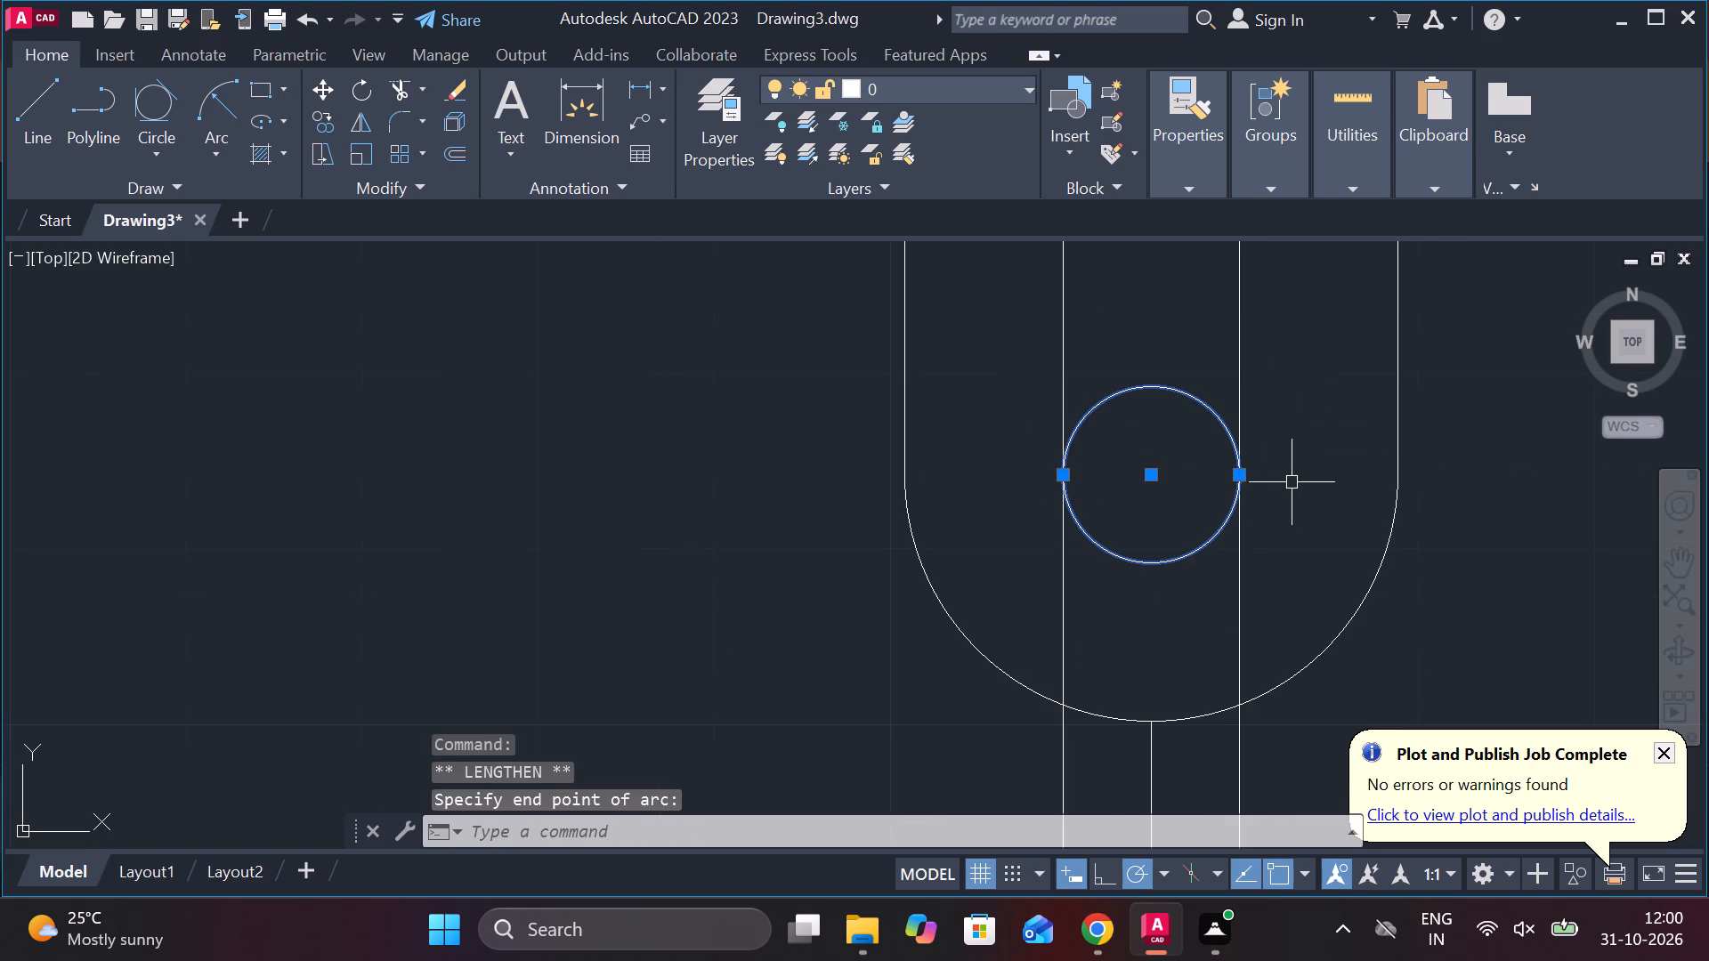
key(Escape)
Trim the side view oval link's outer outline between the two vertical lines at its bottom and top.
scroll(1293, 487, down, 2)
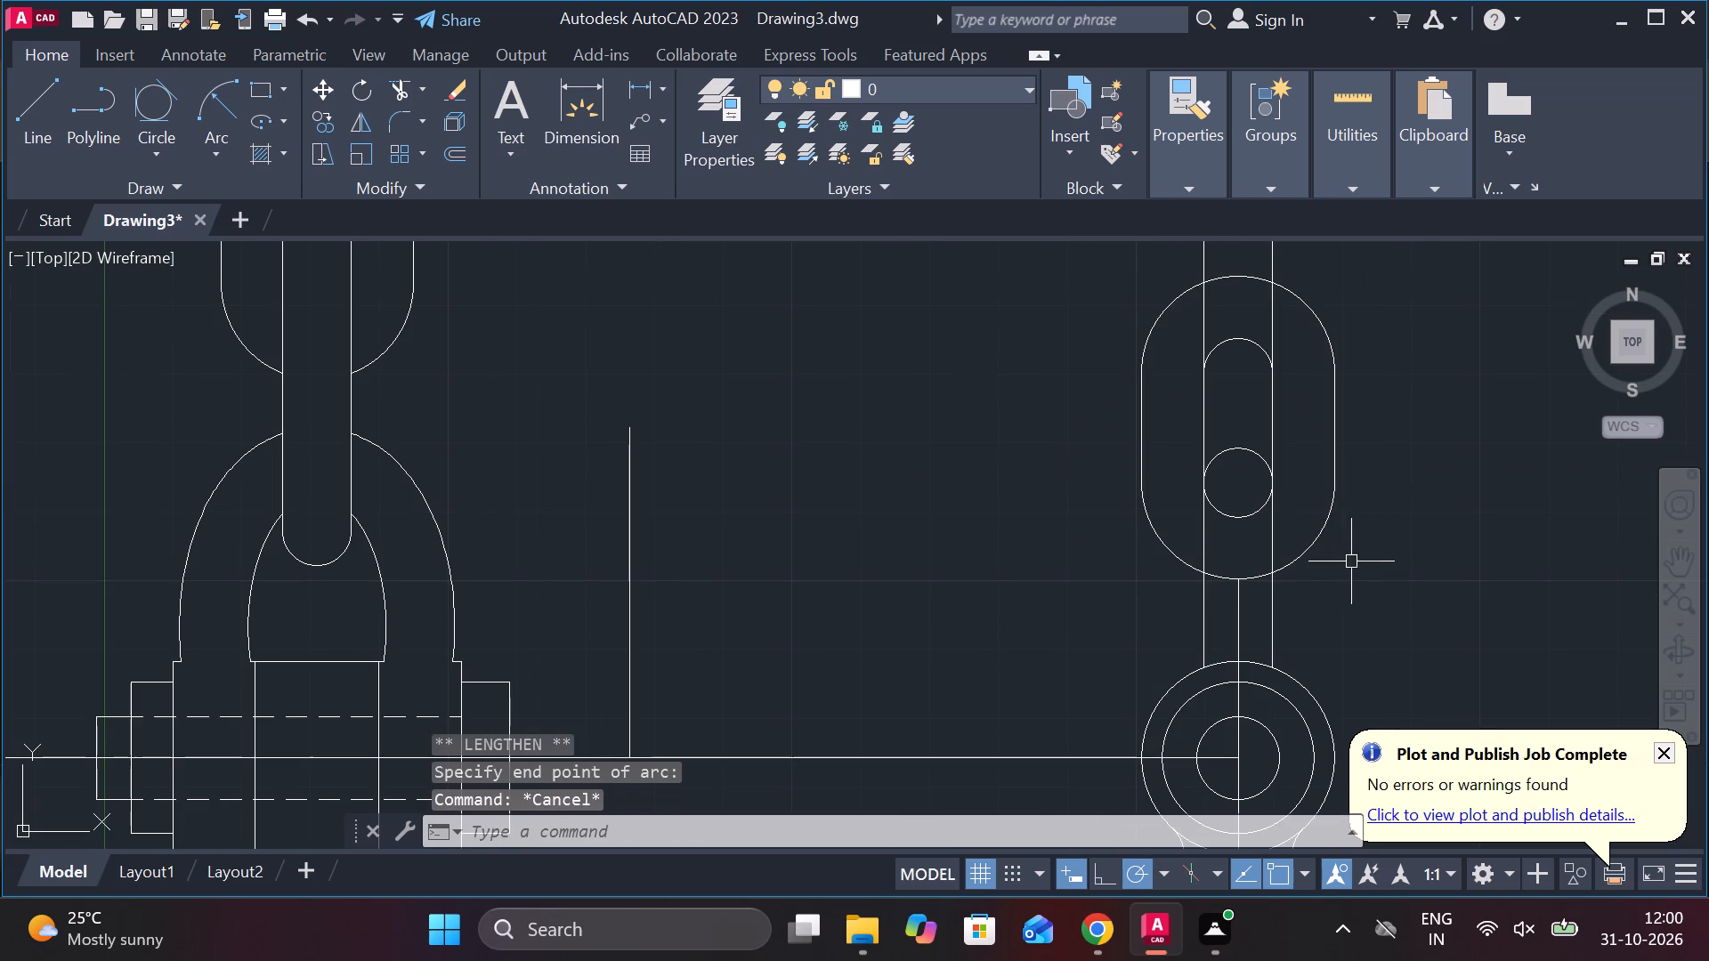
middle_drag(1324, 566, 1242, 566)
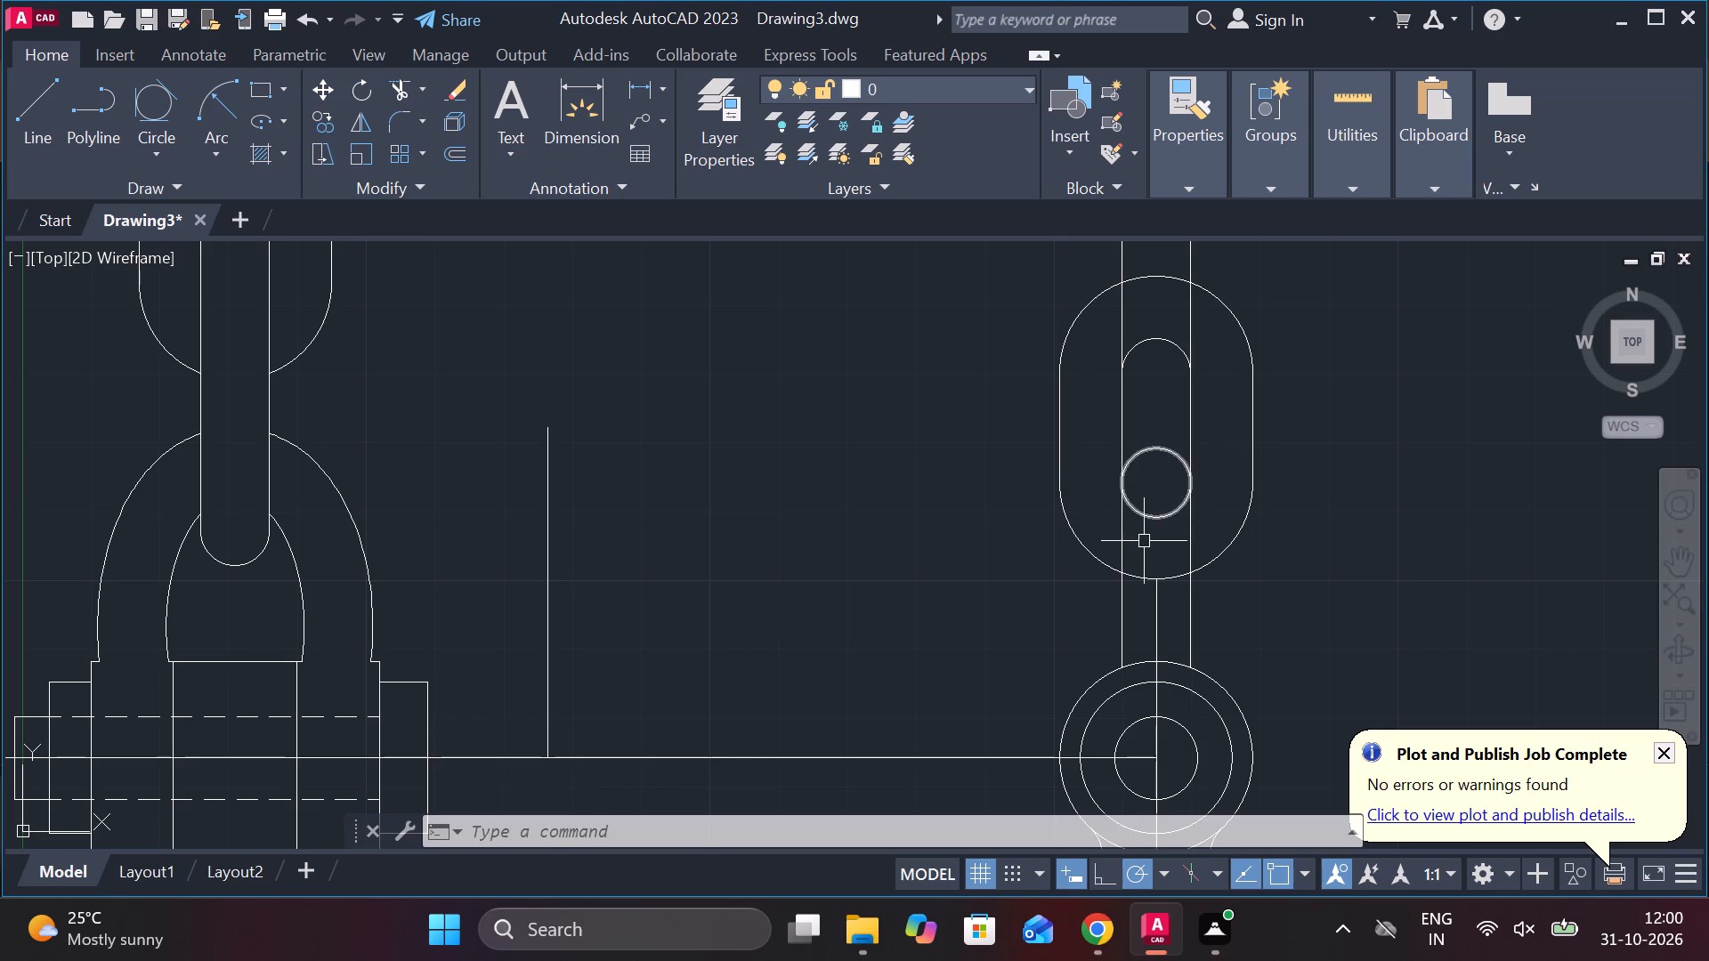
text(tr)
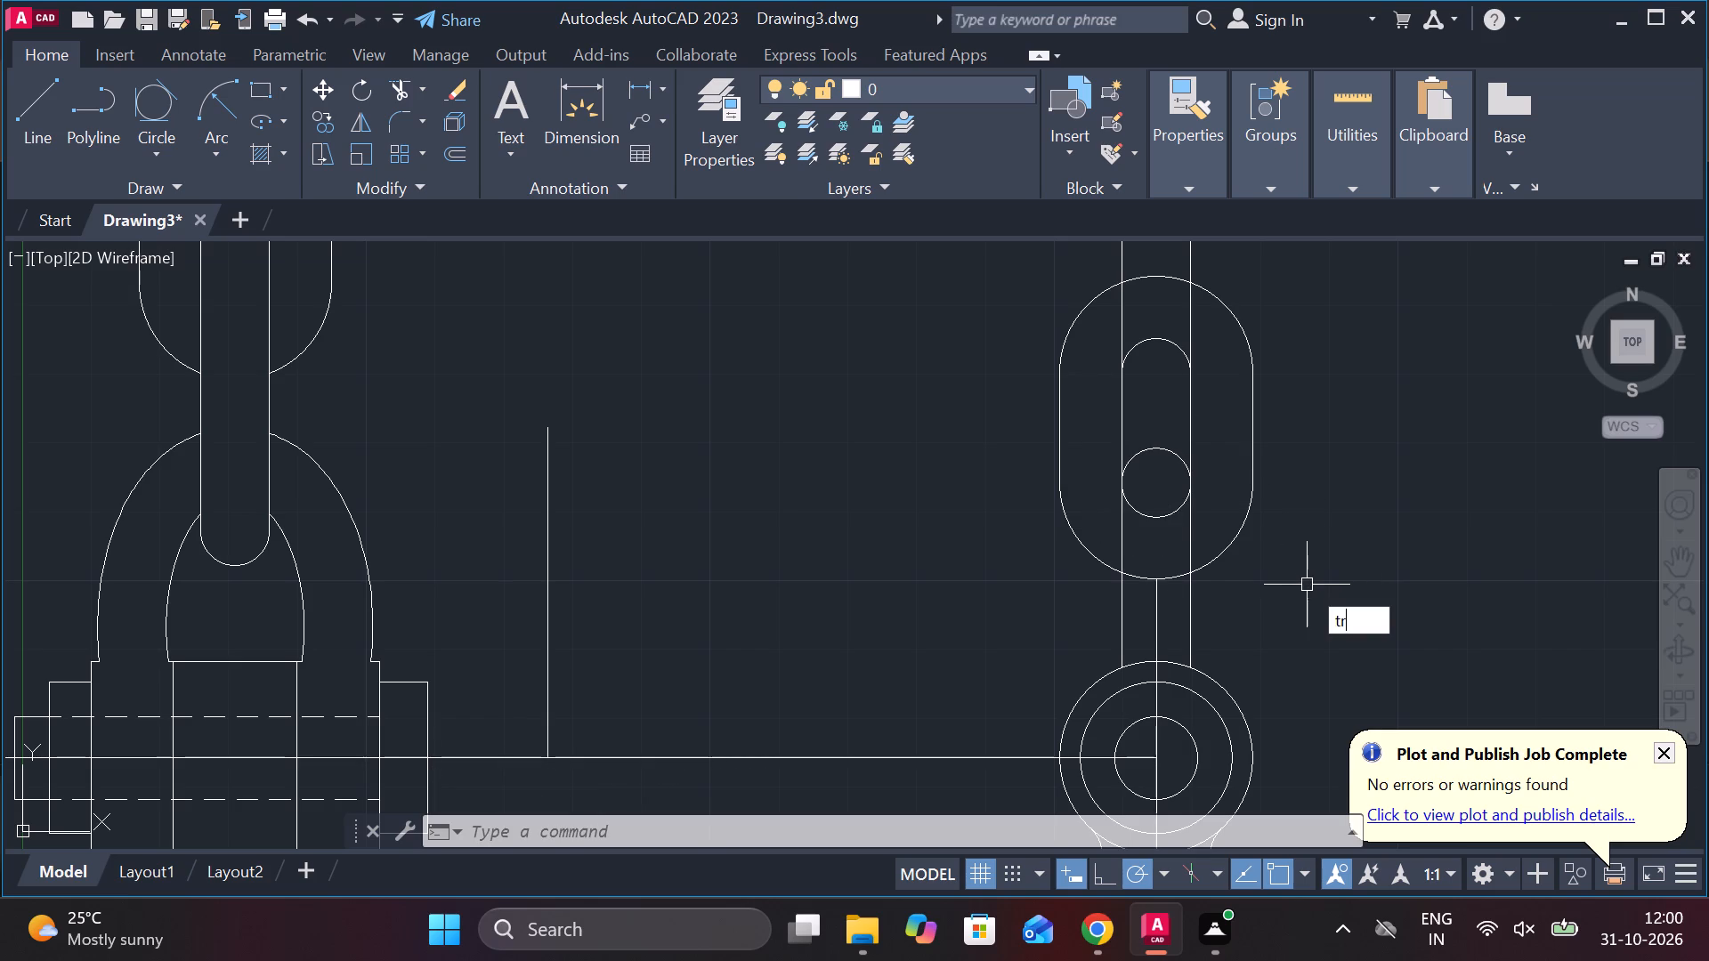
key(space)
click(1132, 579)
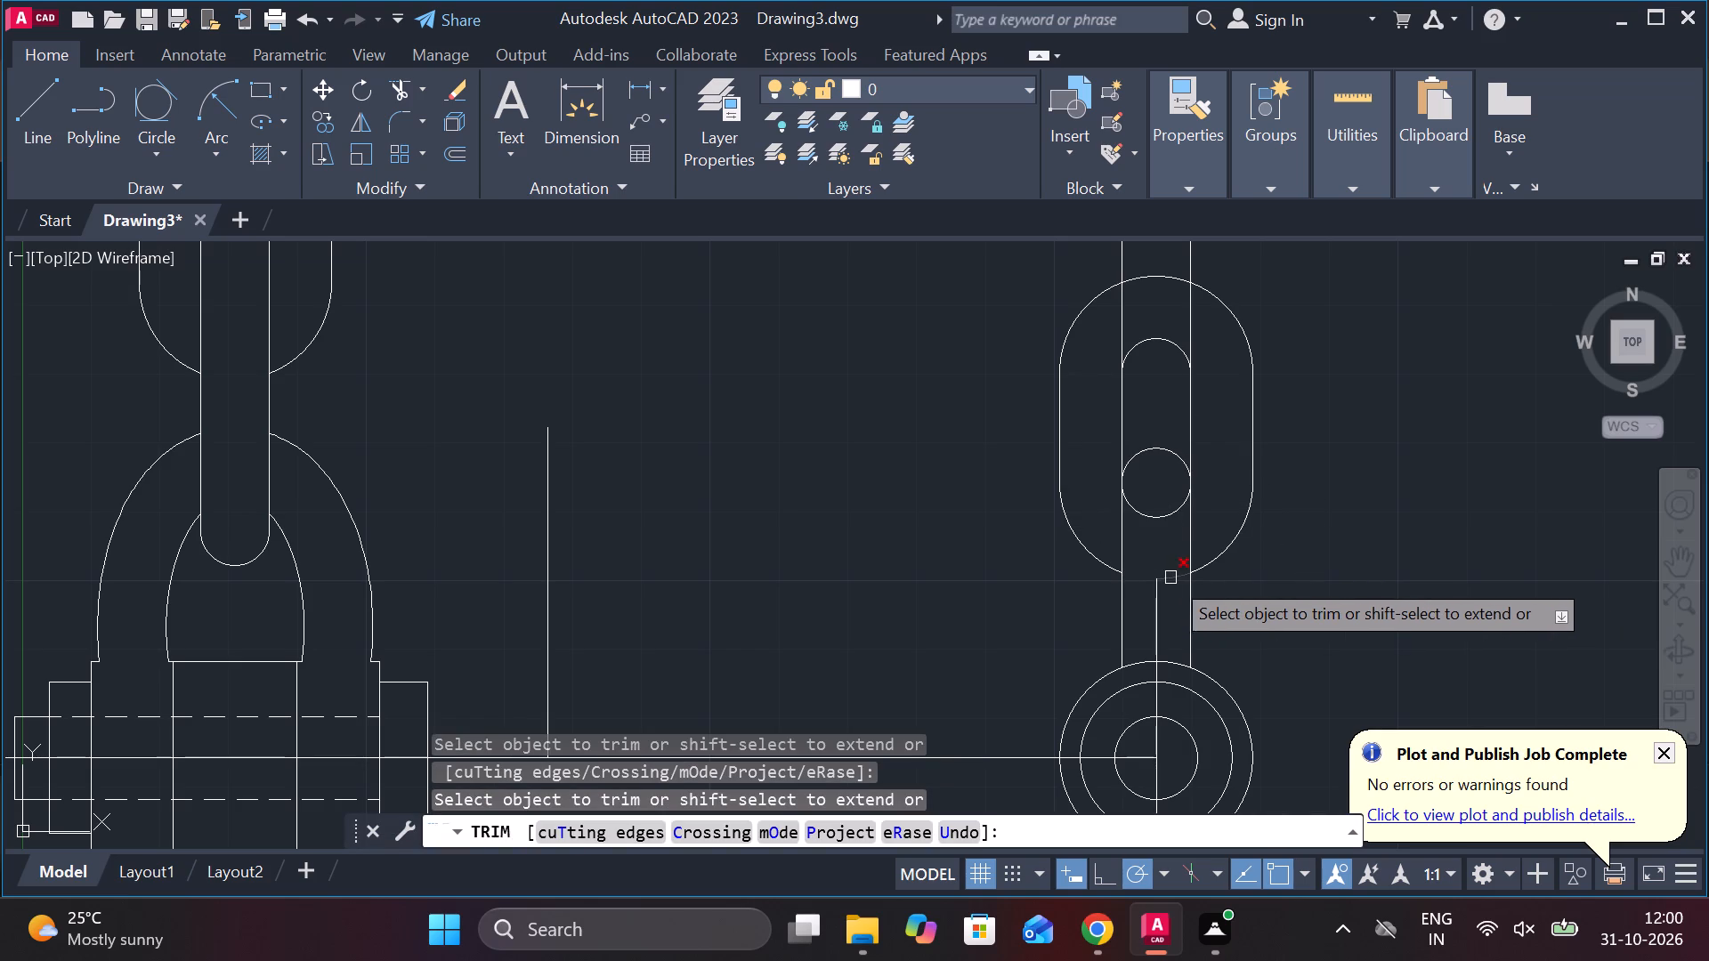
click(1172, 577)
middle_drag(1321, 347, 1292, 446)
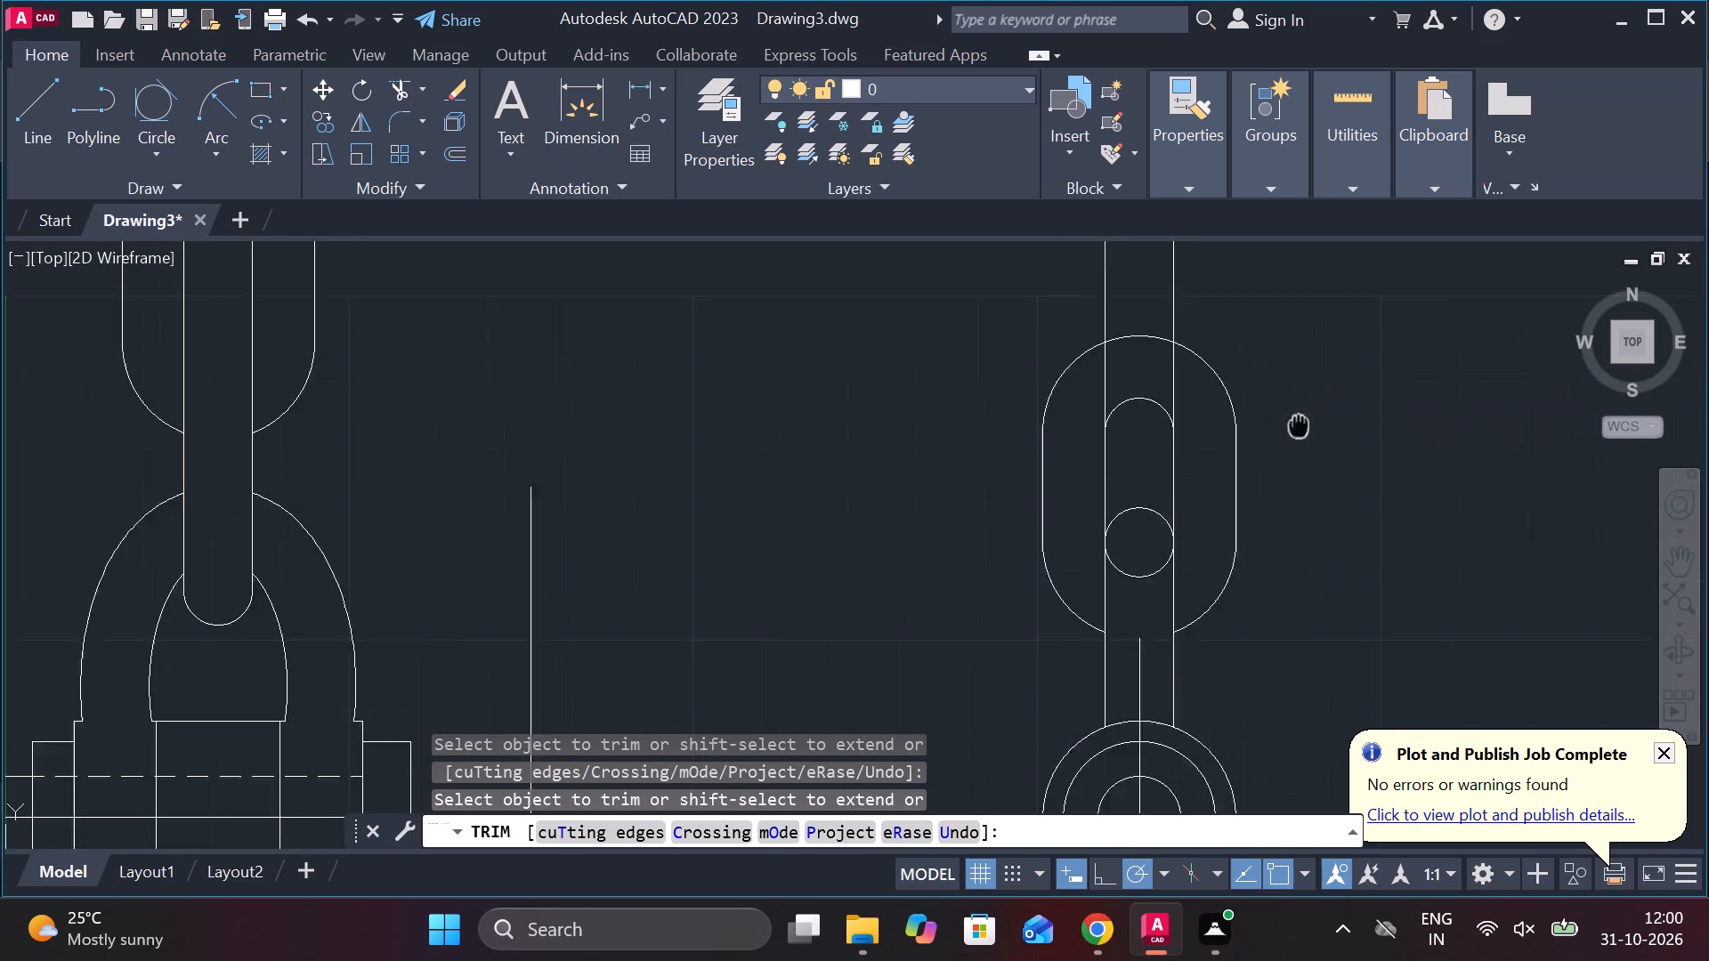
middle_drag(1292, 446, 1292, 455)
click(1119, 381)
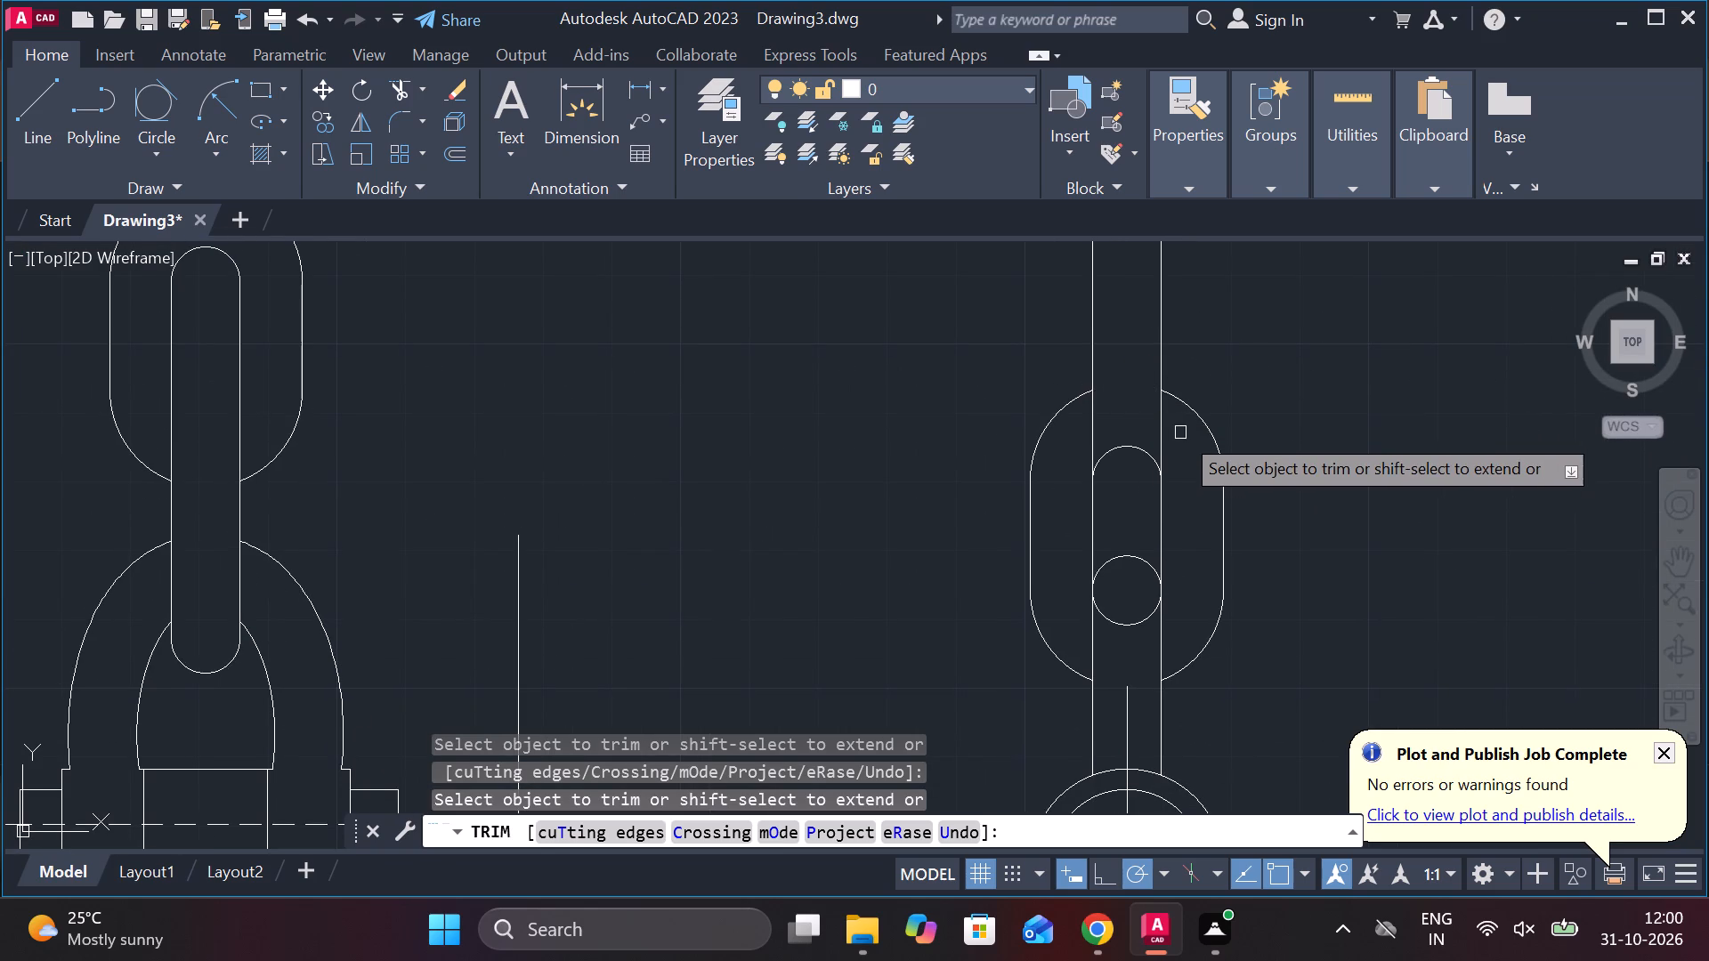
key(Escape)
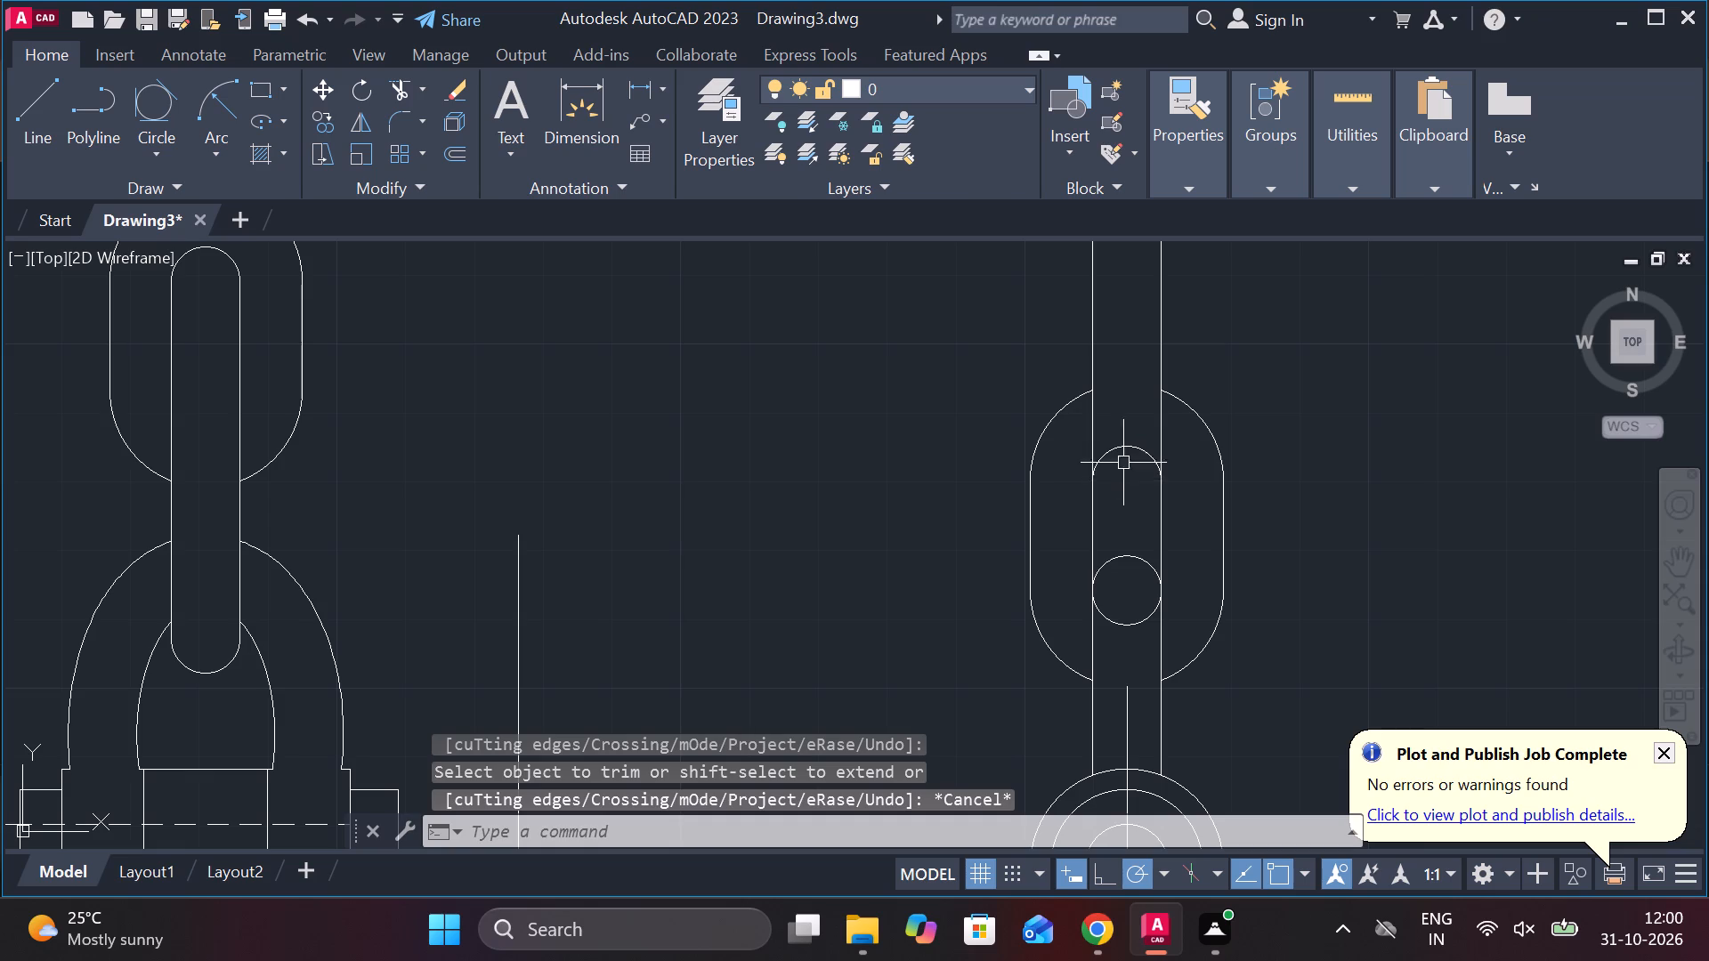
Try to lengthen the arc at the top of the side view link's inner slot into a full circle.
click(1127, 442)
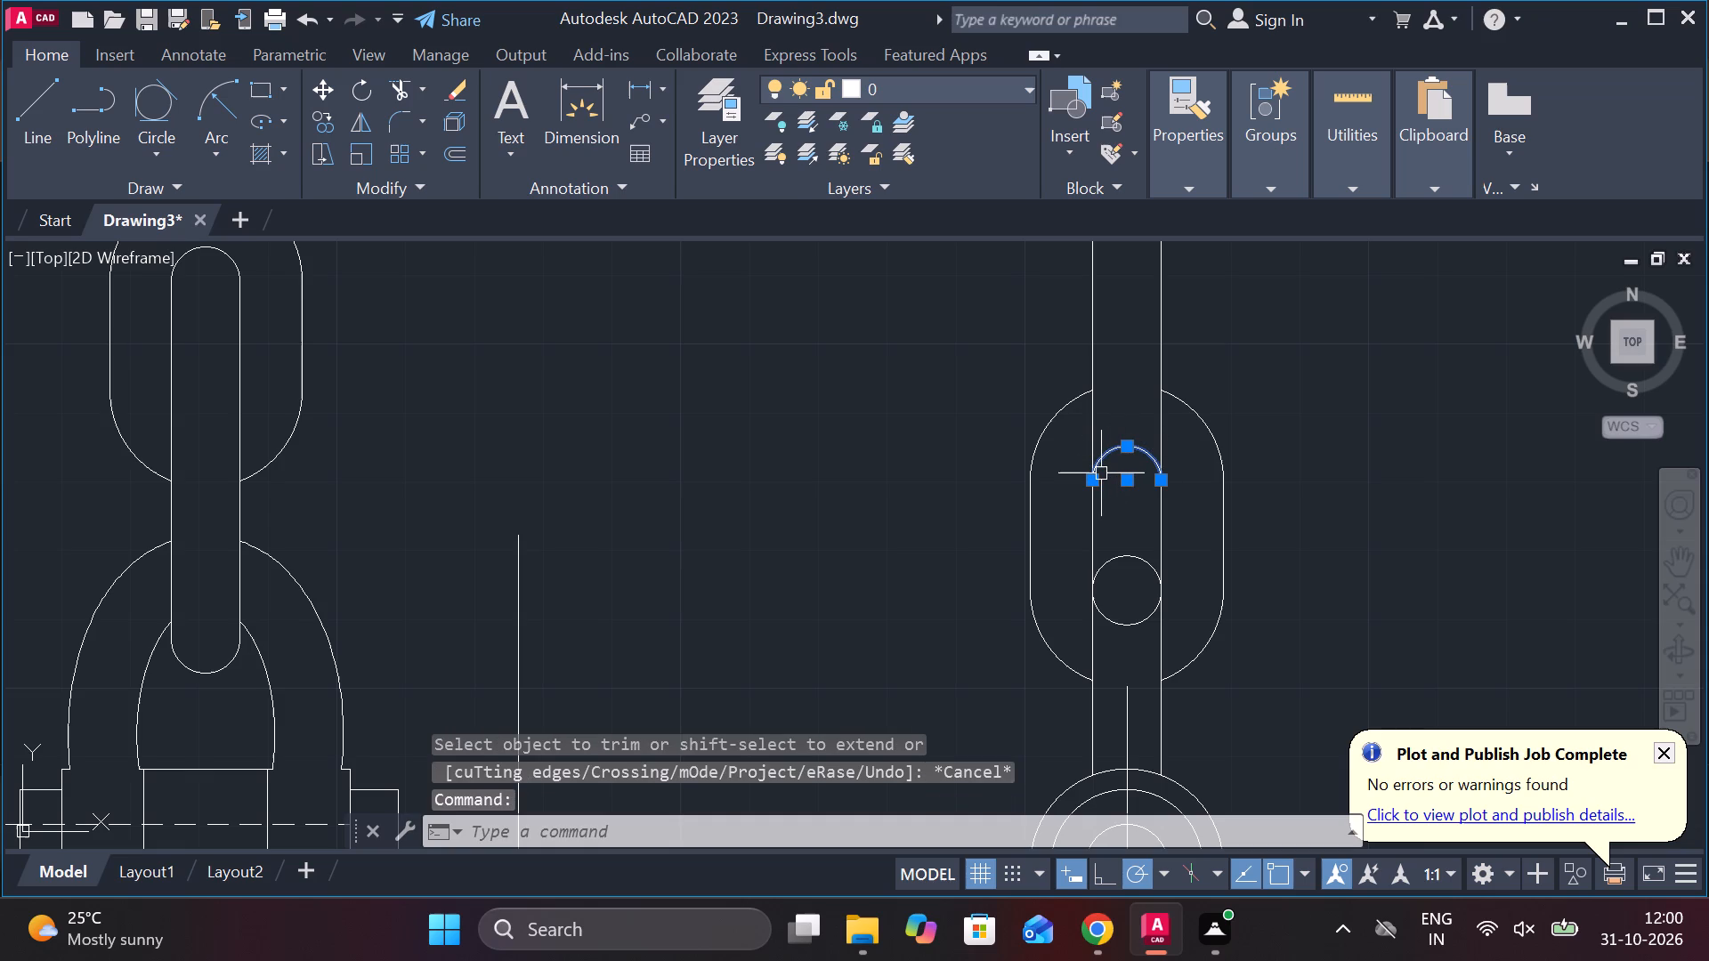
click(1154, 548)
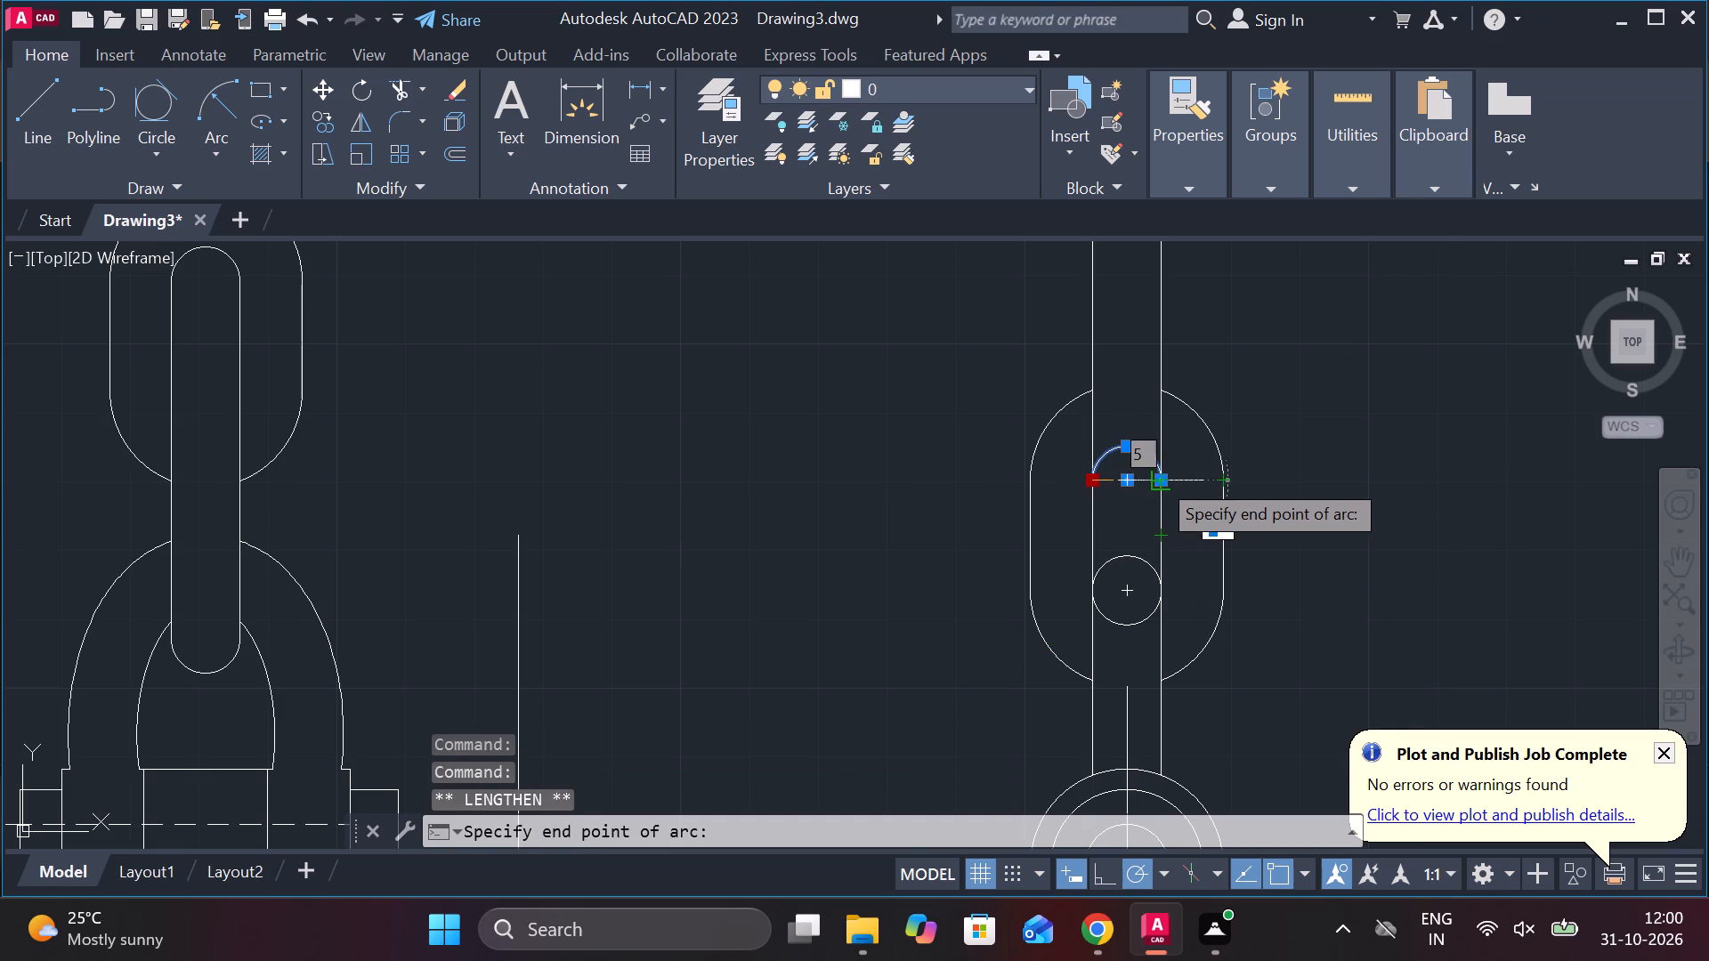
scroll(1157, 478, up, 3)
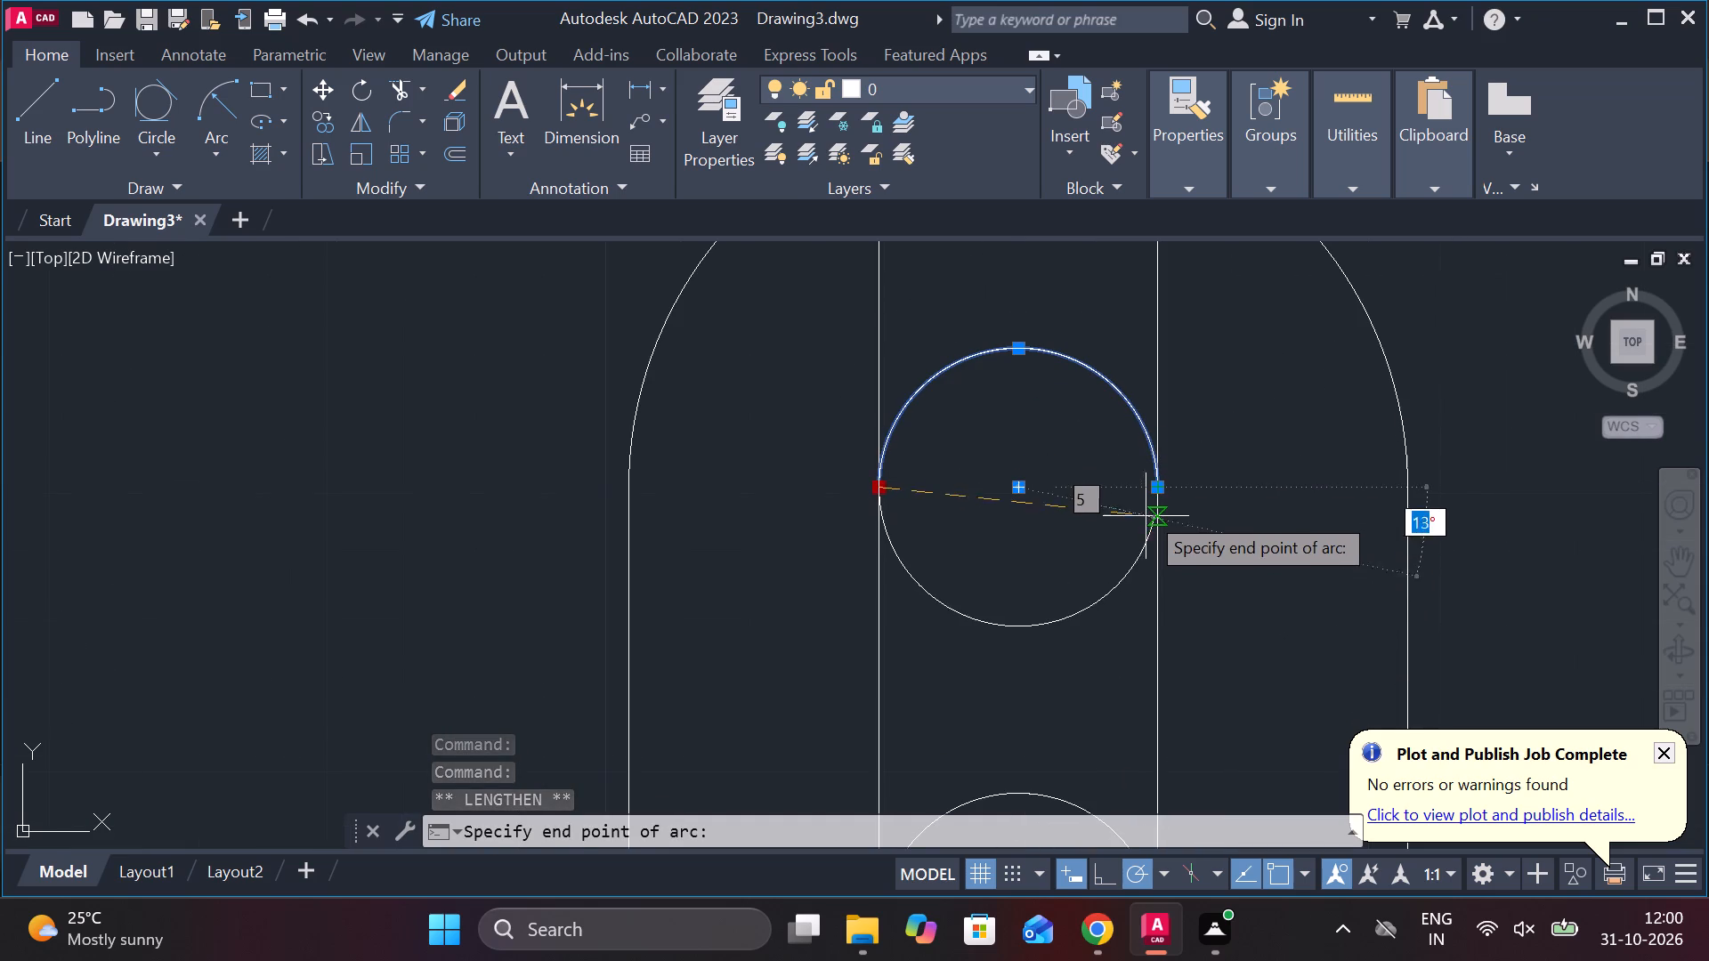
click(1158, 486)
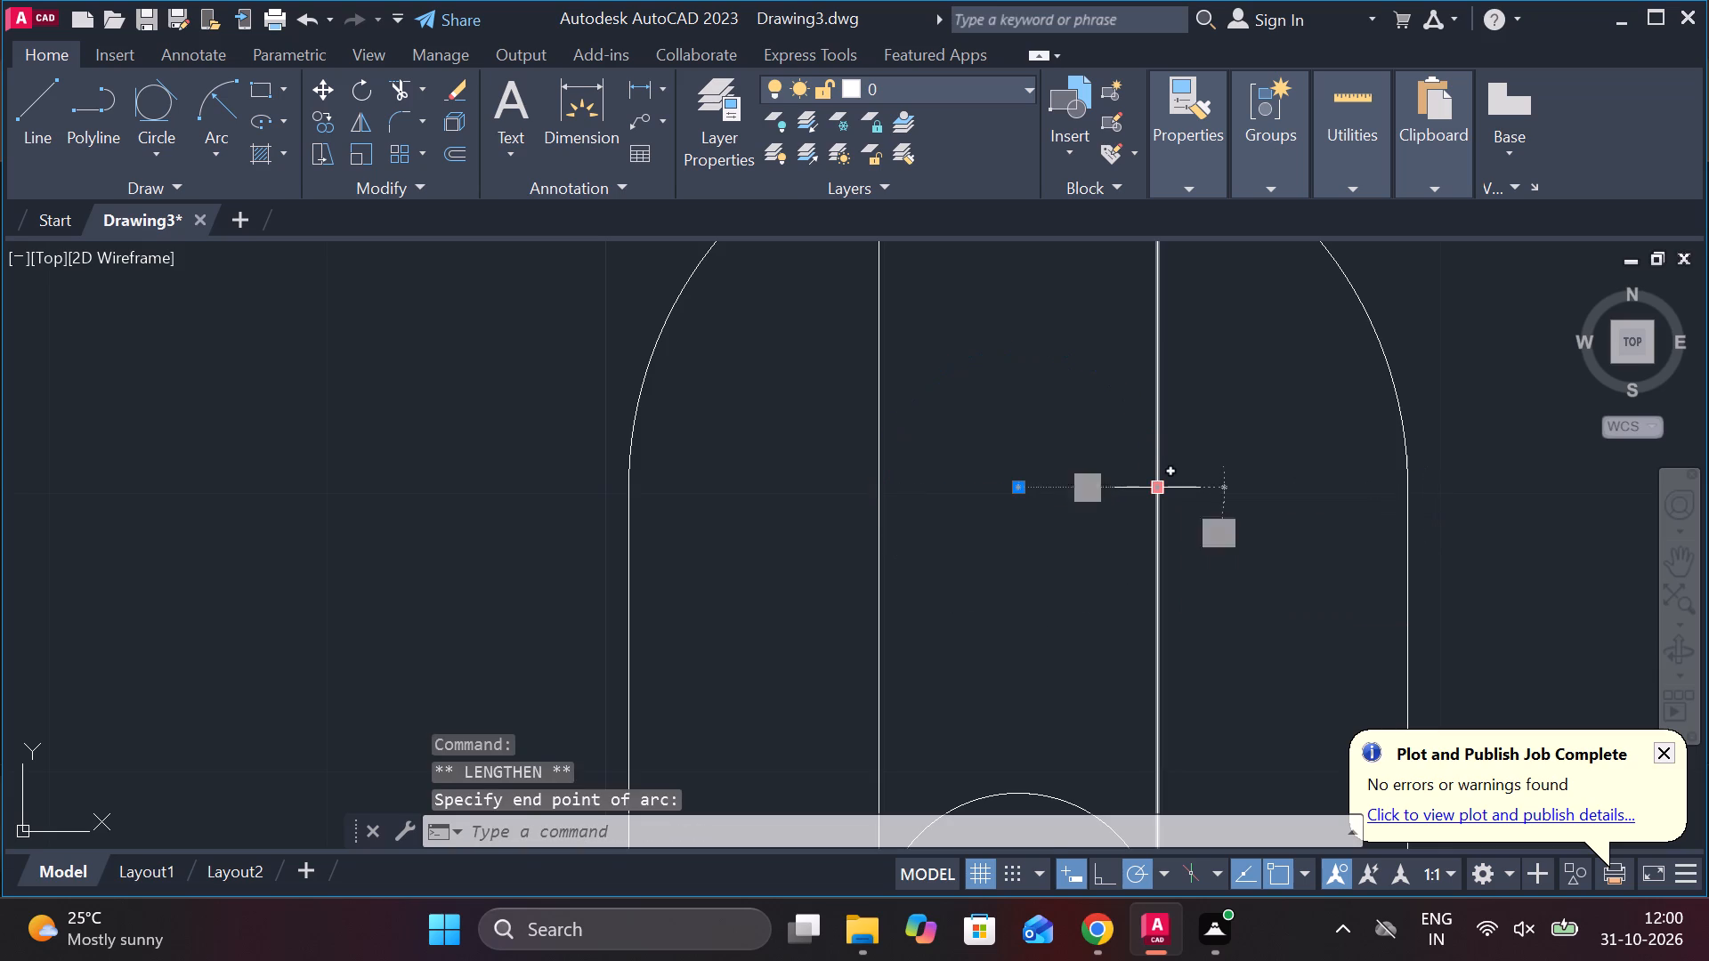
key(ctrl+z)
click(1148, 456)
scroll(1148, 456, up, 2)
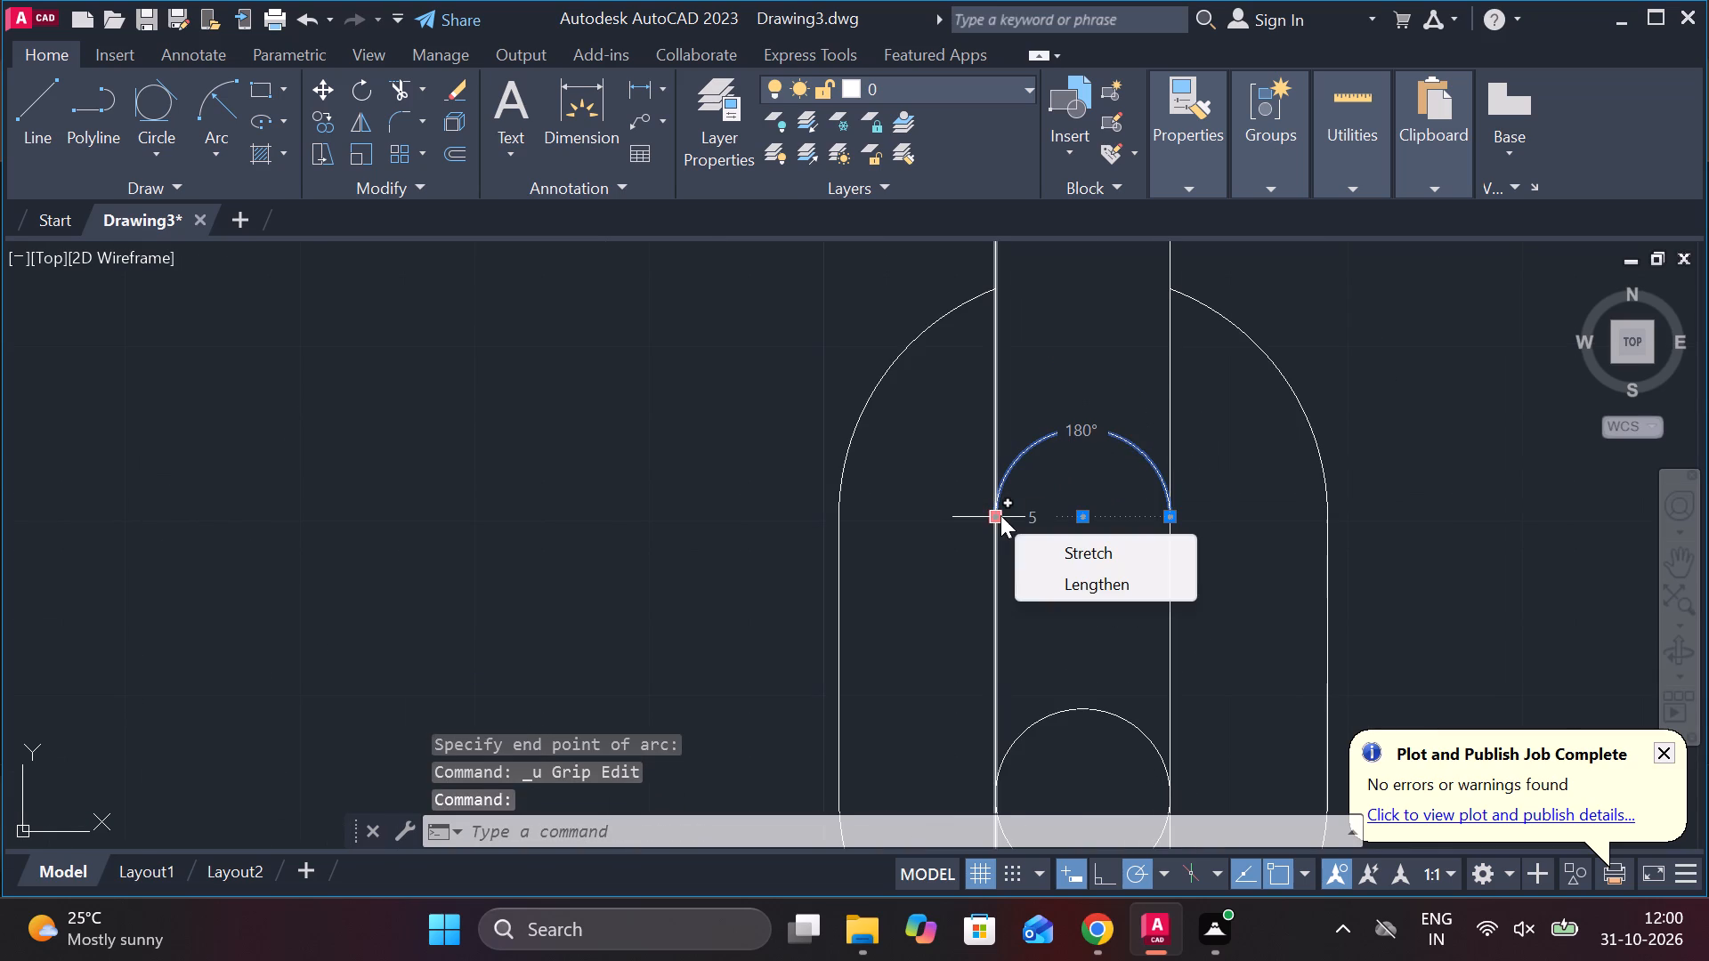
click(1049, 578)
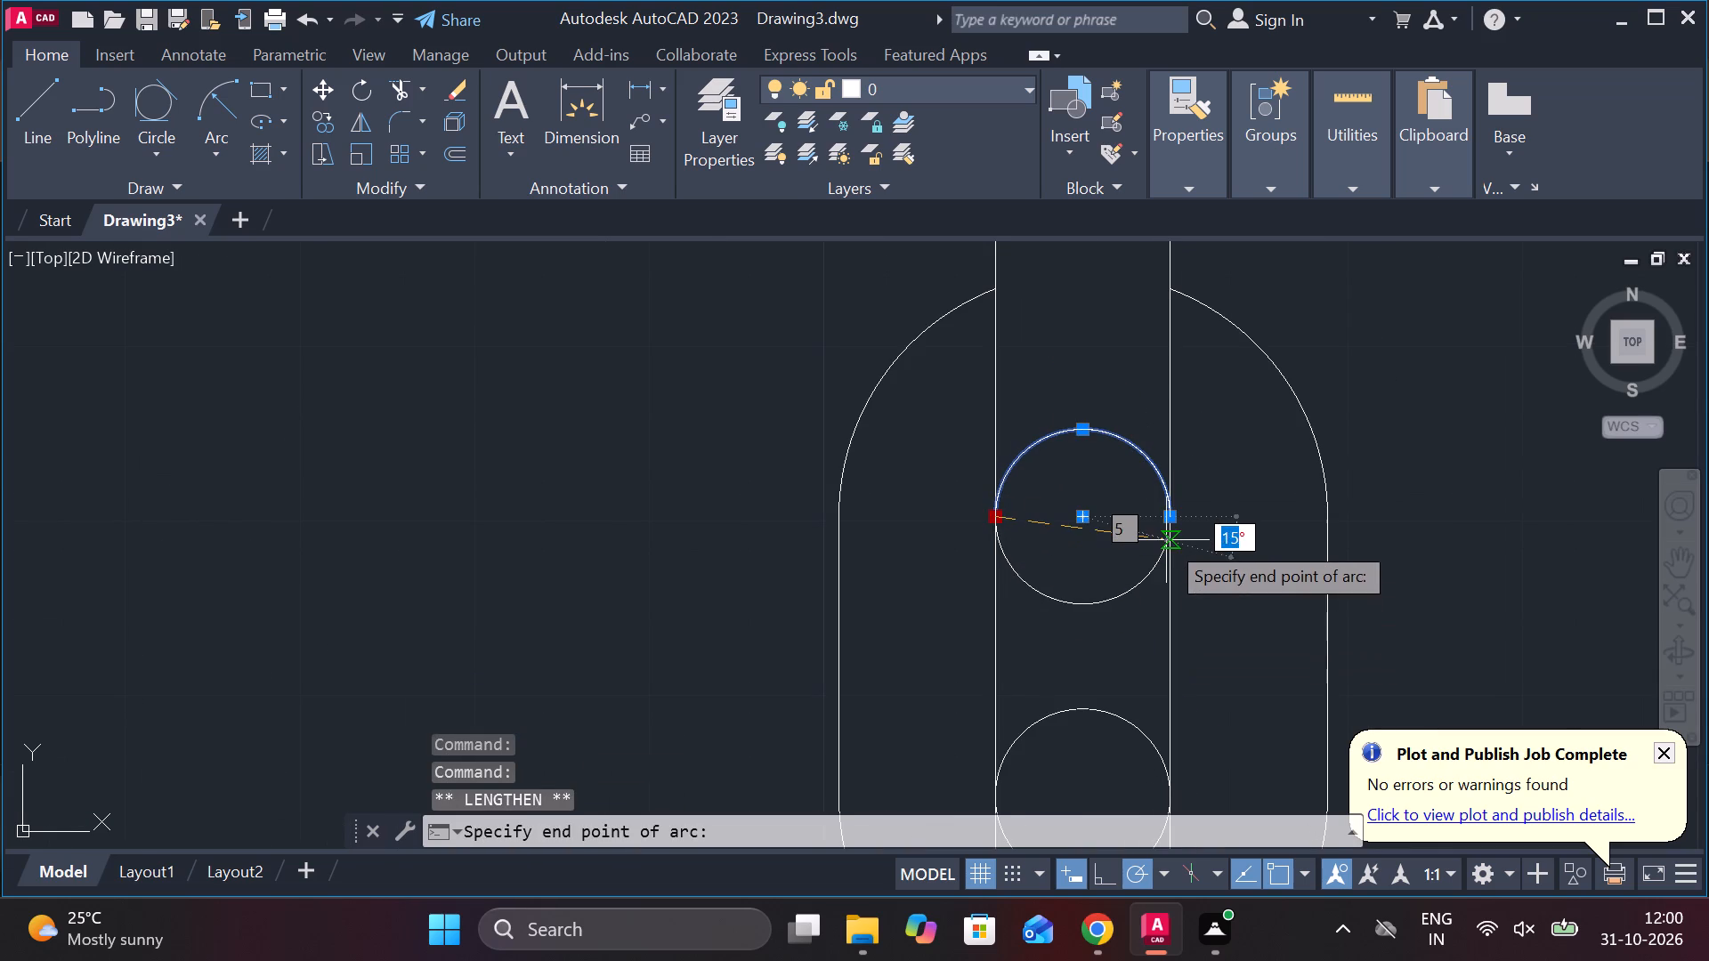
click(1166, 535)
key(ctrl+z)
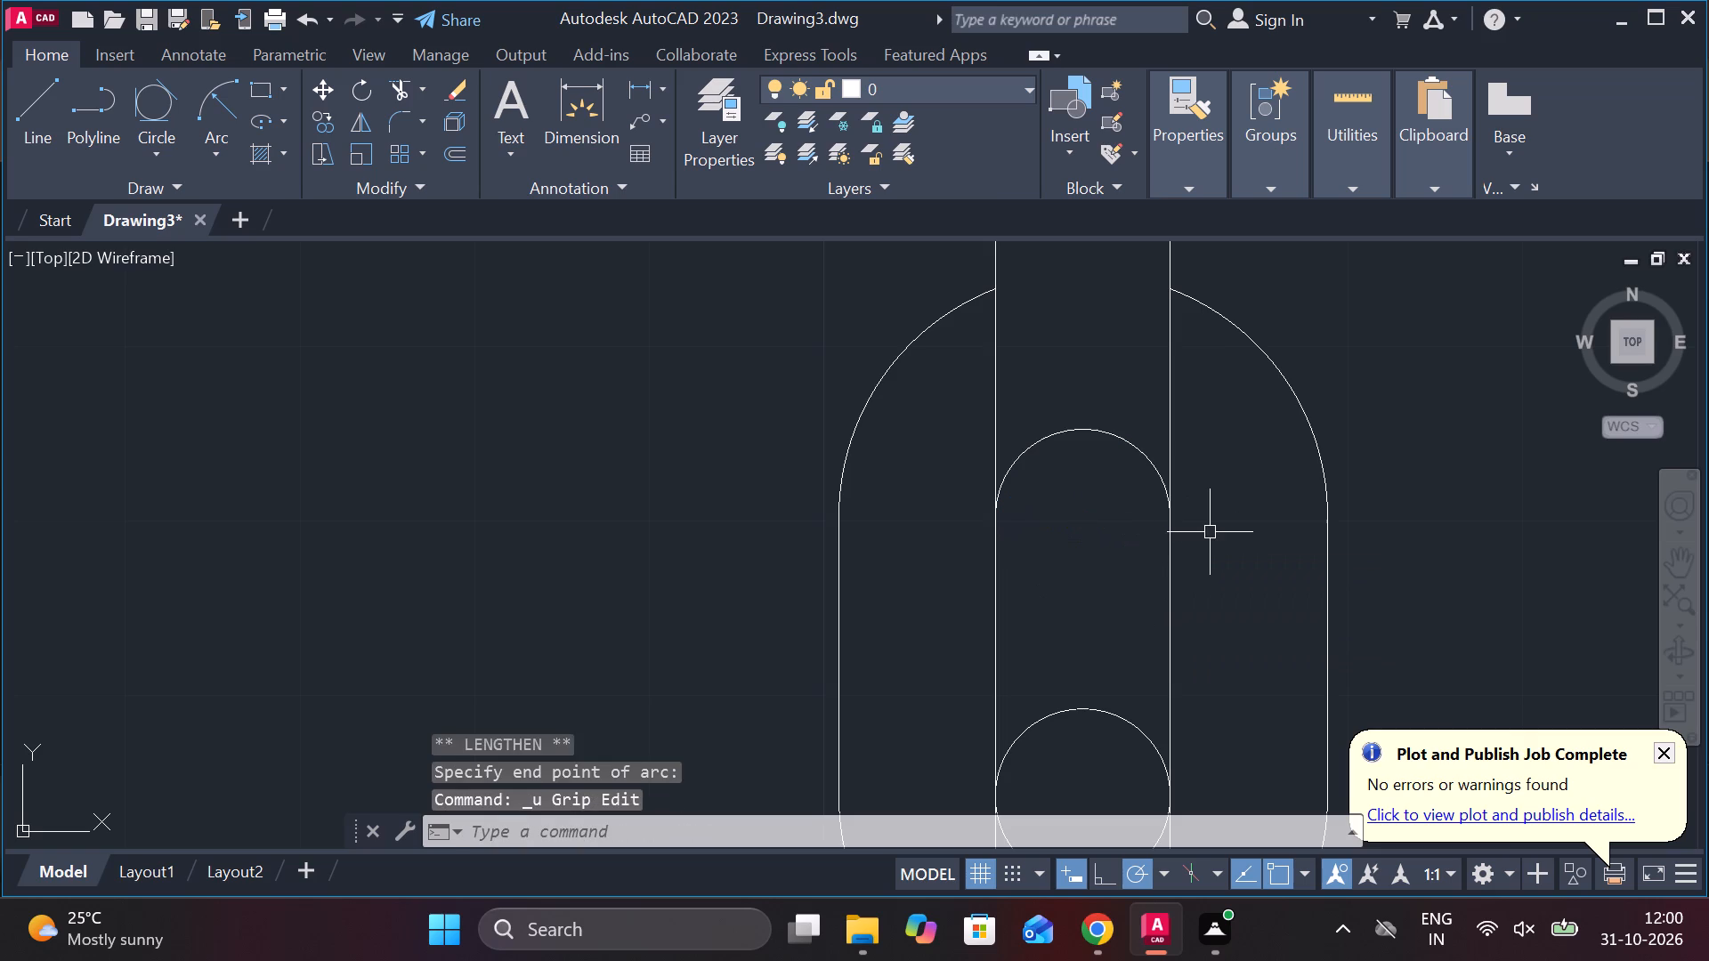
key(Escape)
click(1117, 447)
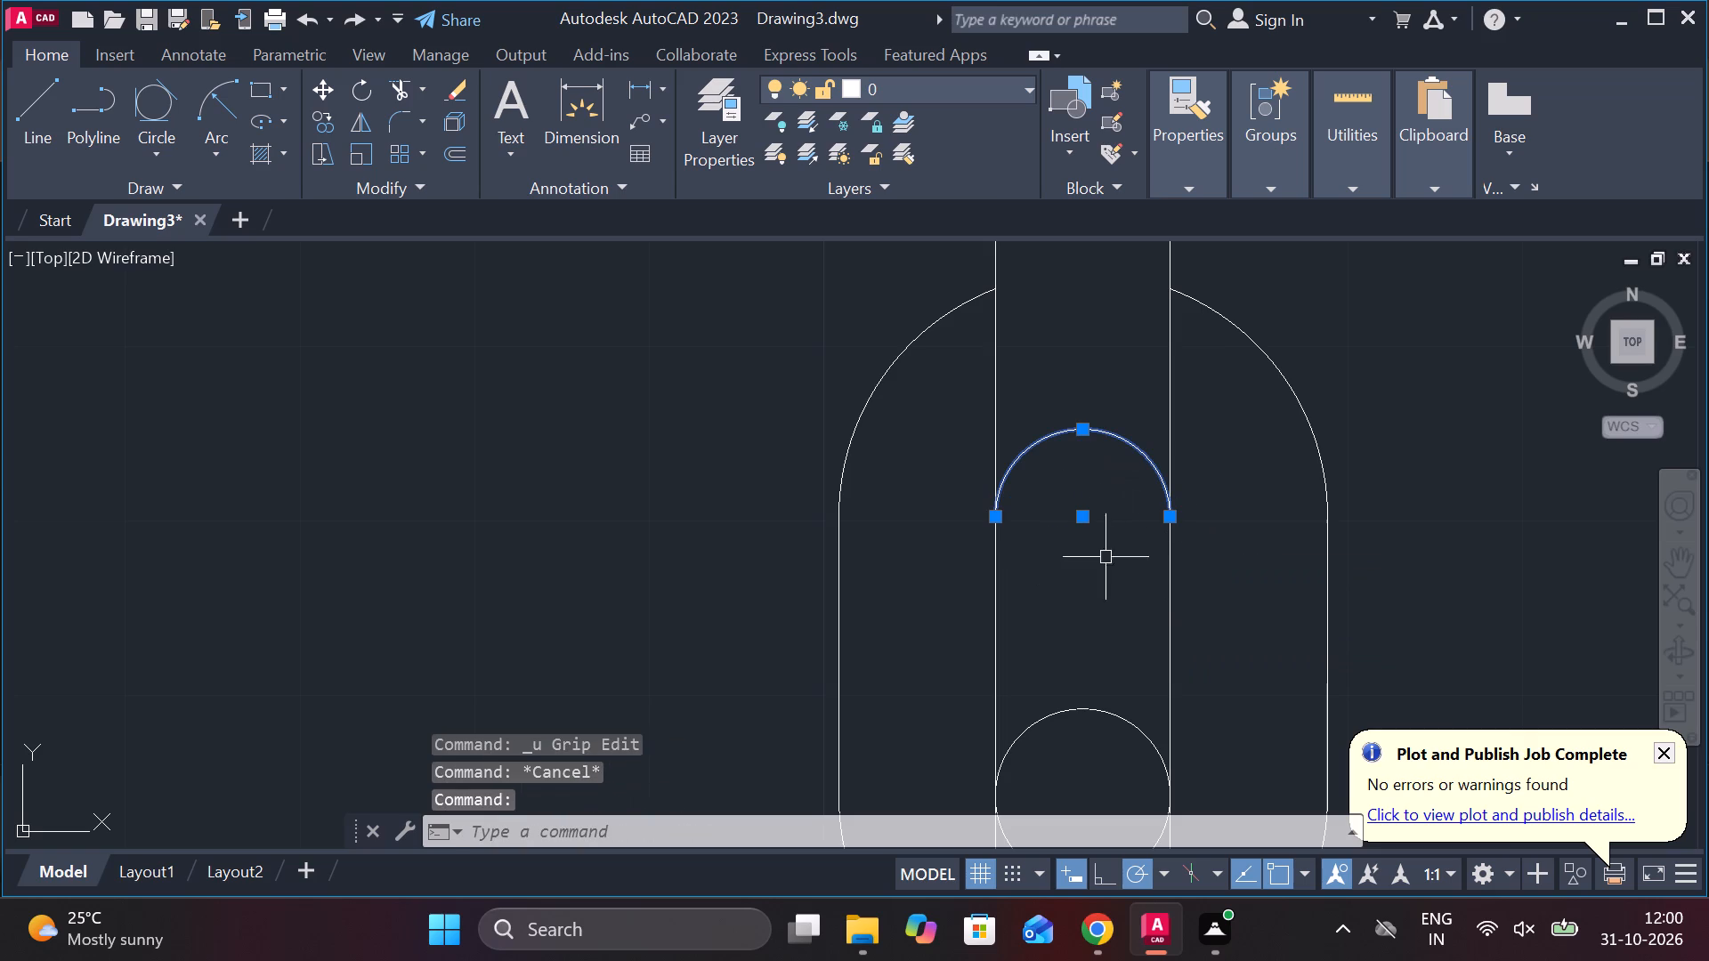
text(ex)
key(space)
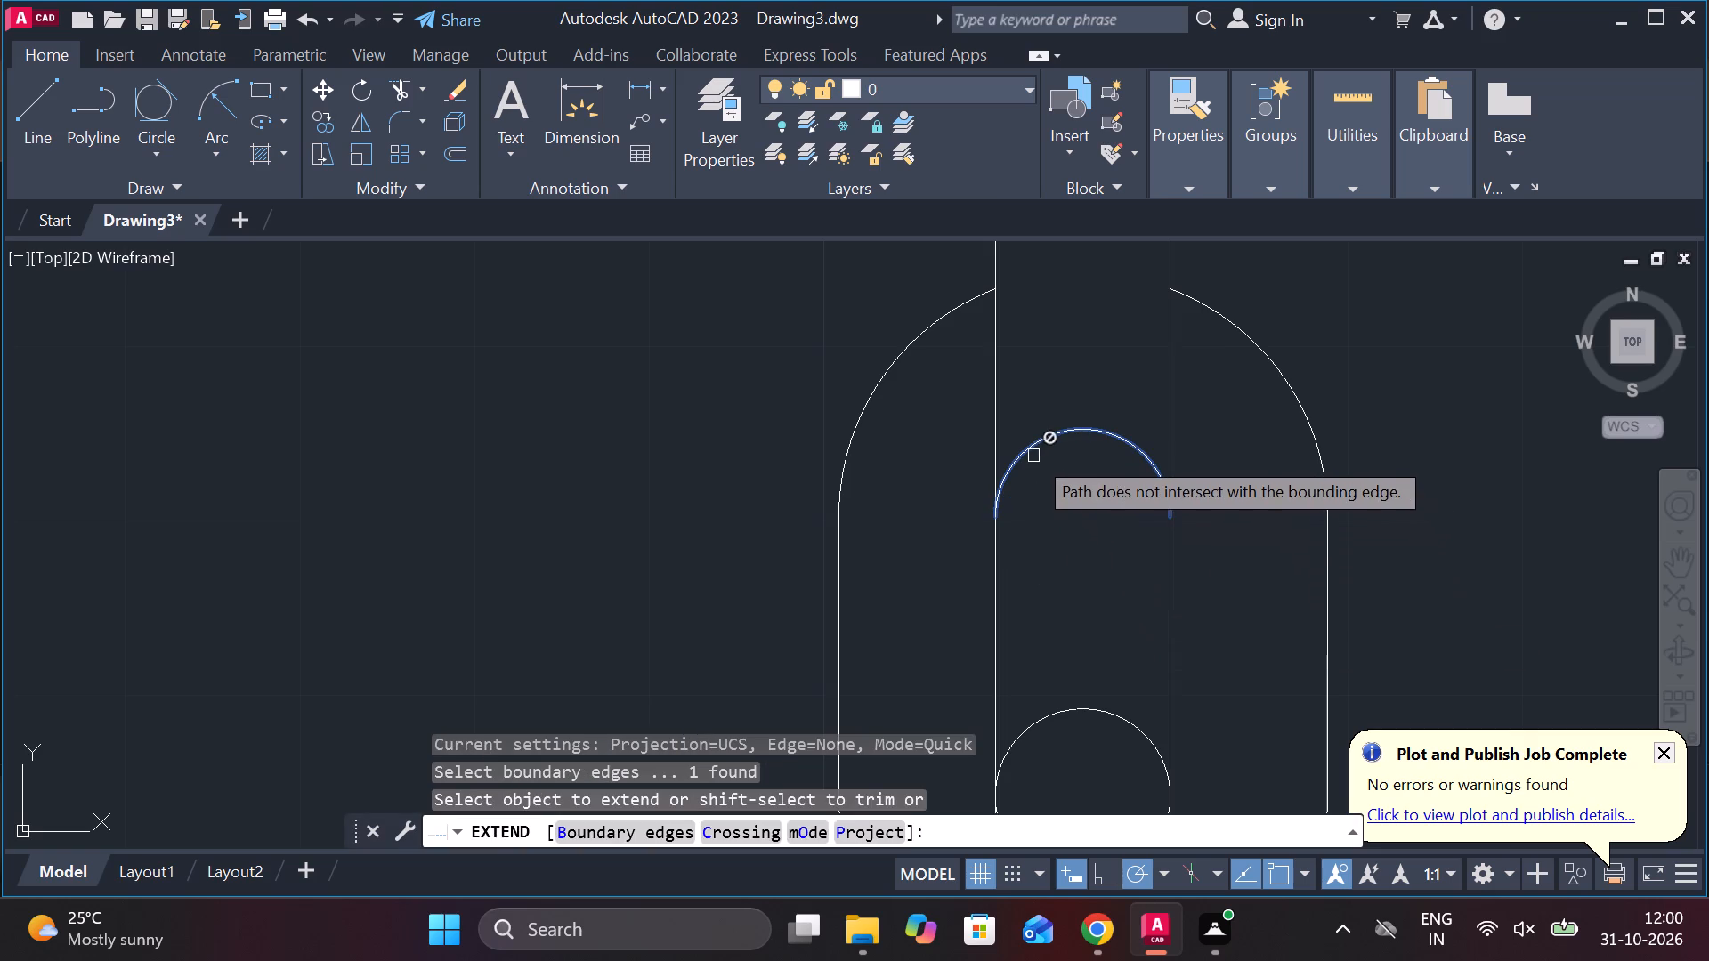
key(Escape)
Draw a radius 5 circle centred on the arc at the top of the side view link's inner slot.
text(c)
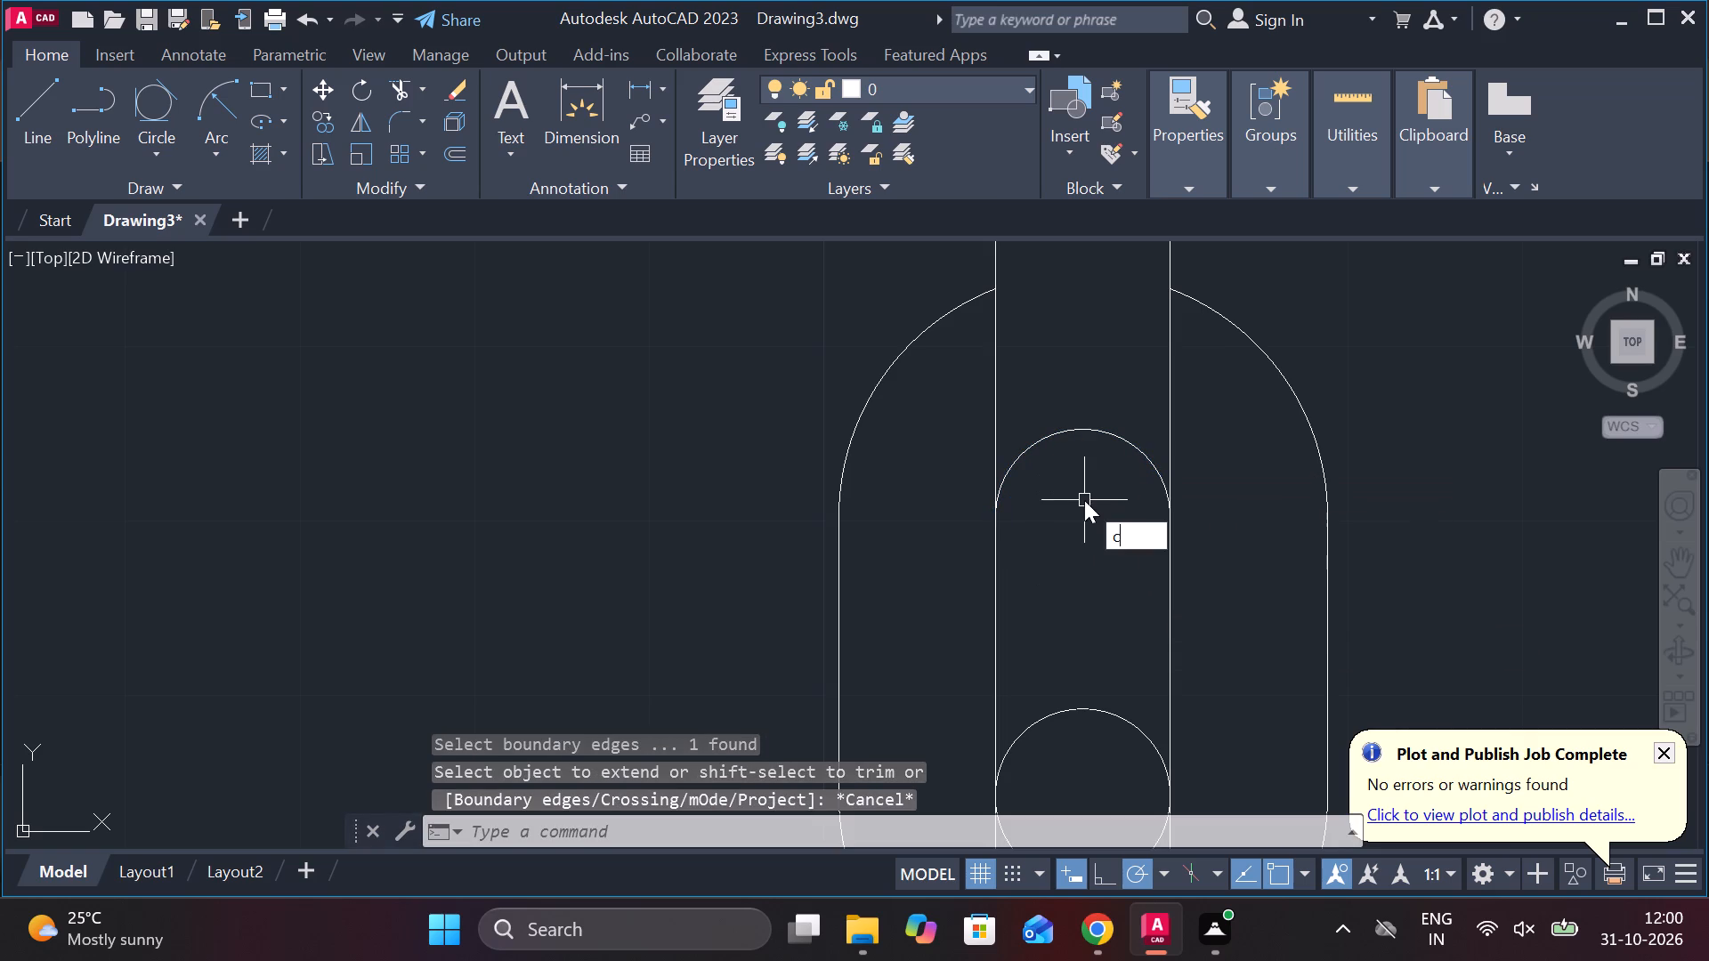
key(space)
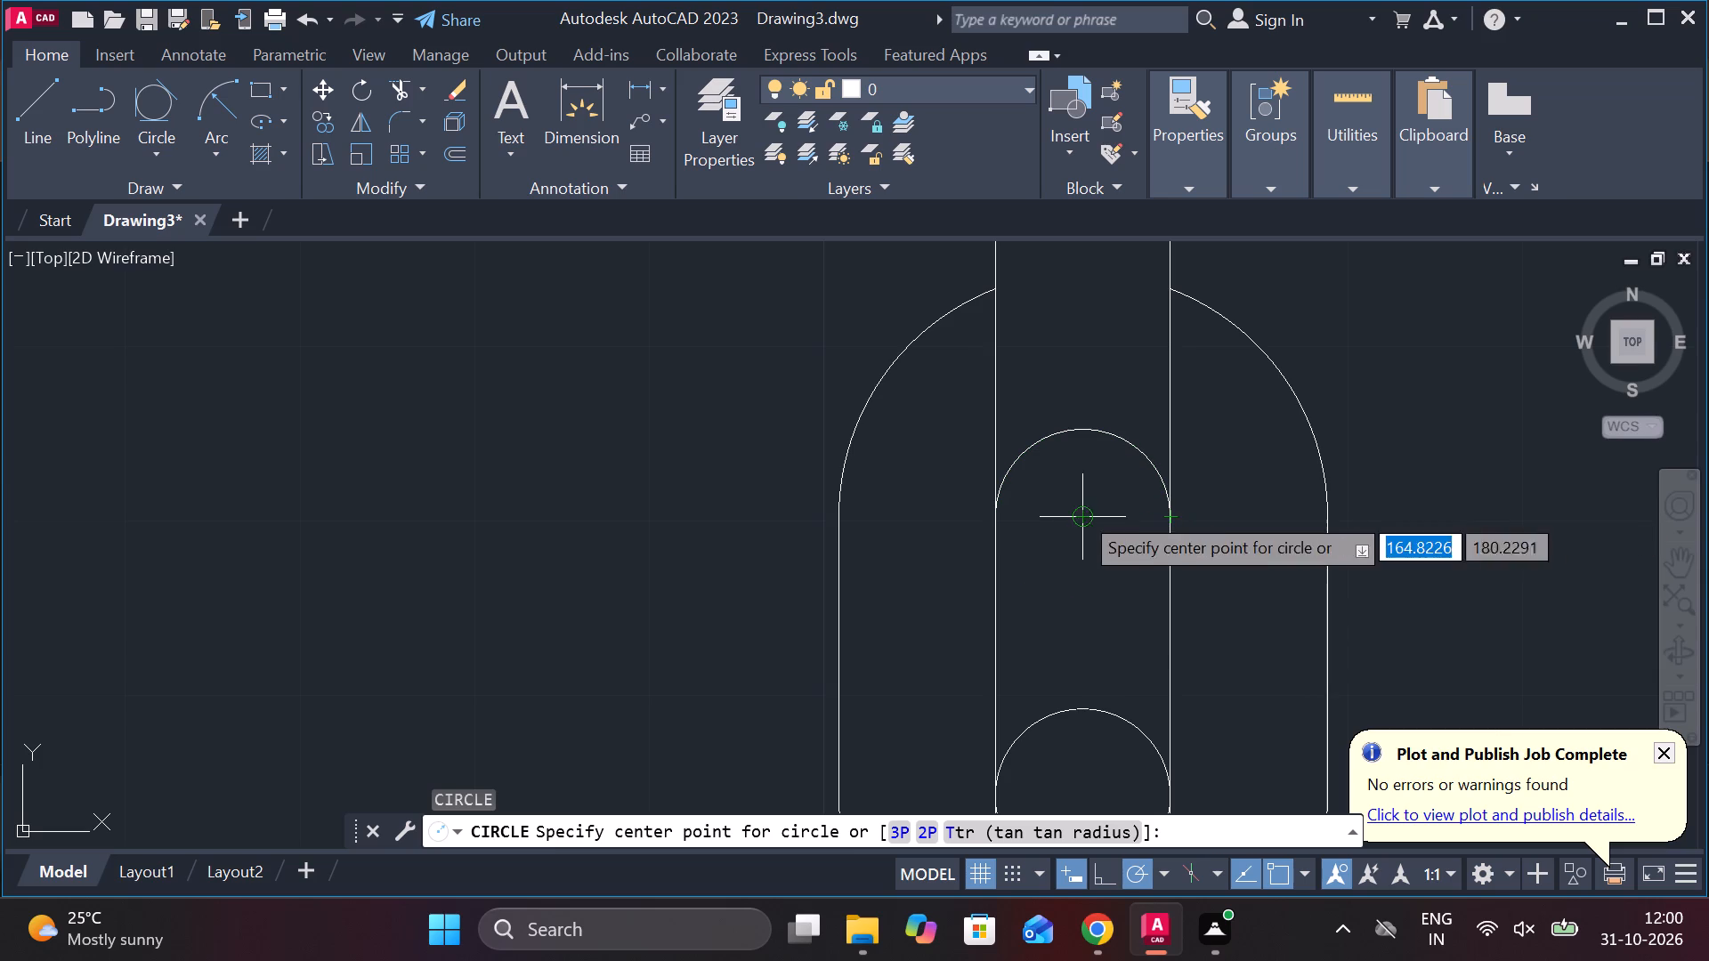
click(1080, 512)
click(1172, 511)
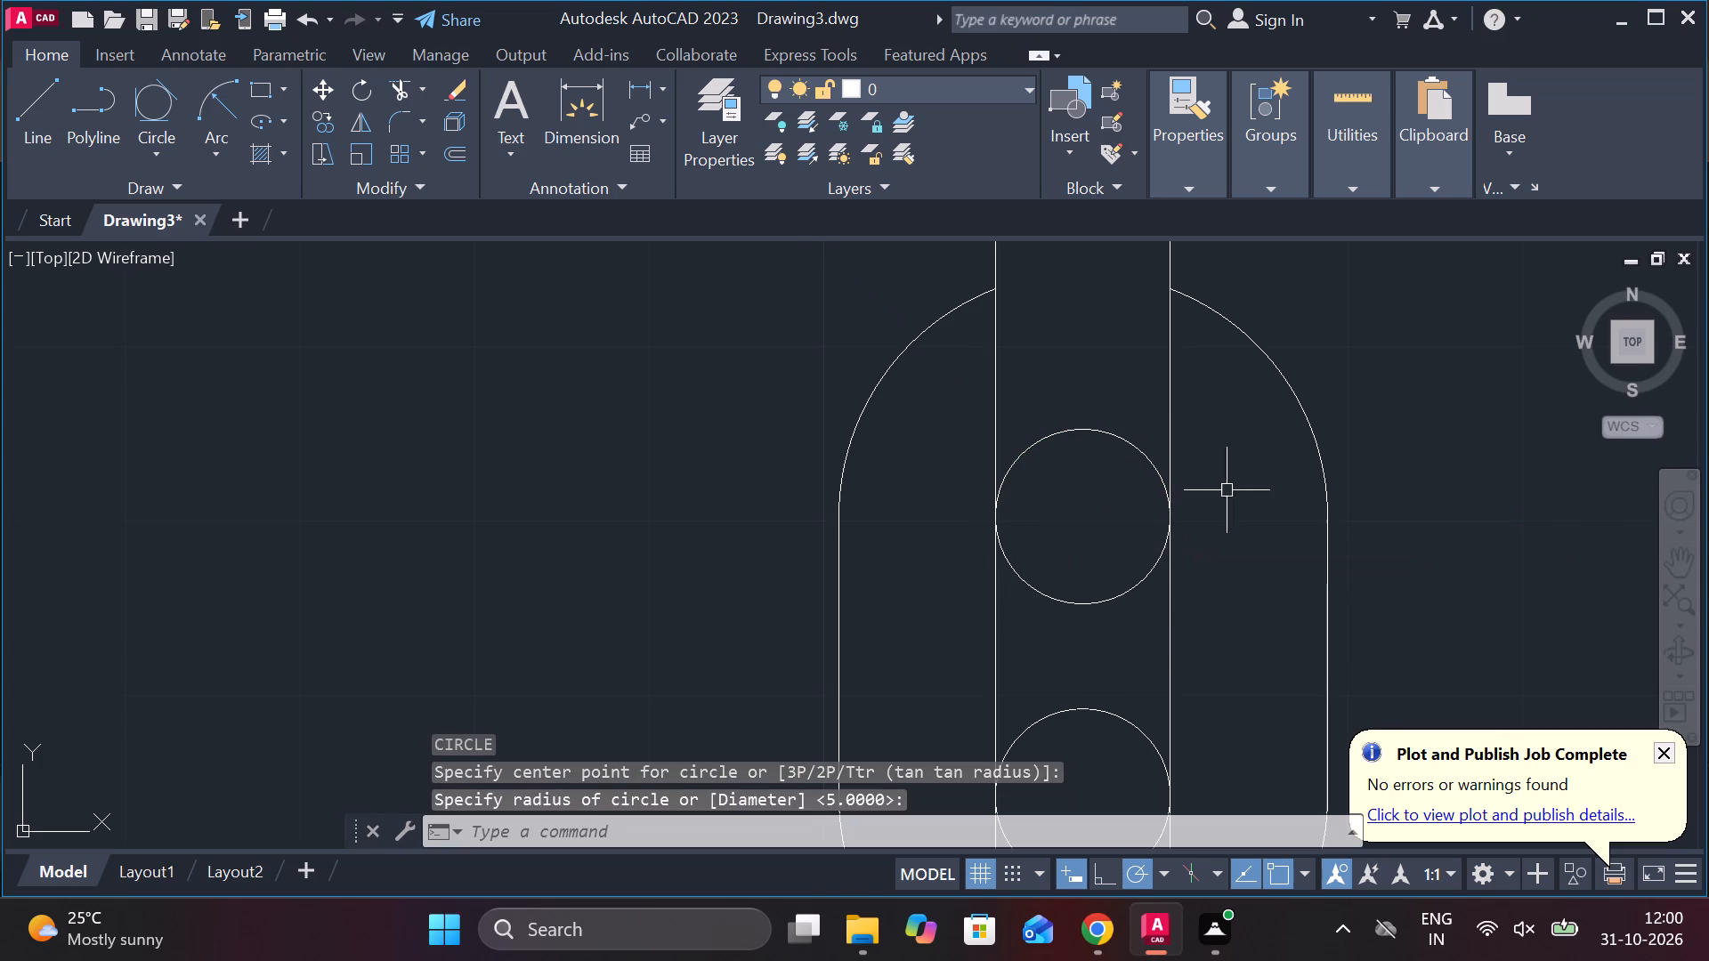
Close the gap at the bottom of the side view oval link's outline with a tangent Blend curve between its two ends.
scroll(1131, 496, down, 2)
middle_drag(1318, 565, 1304, 565)
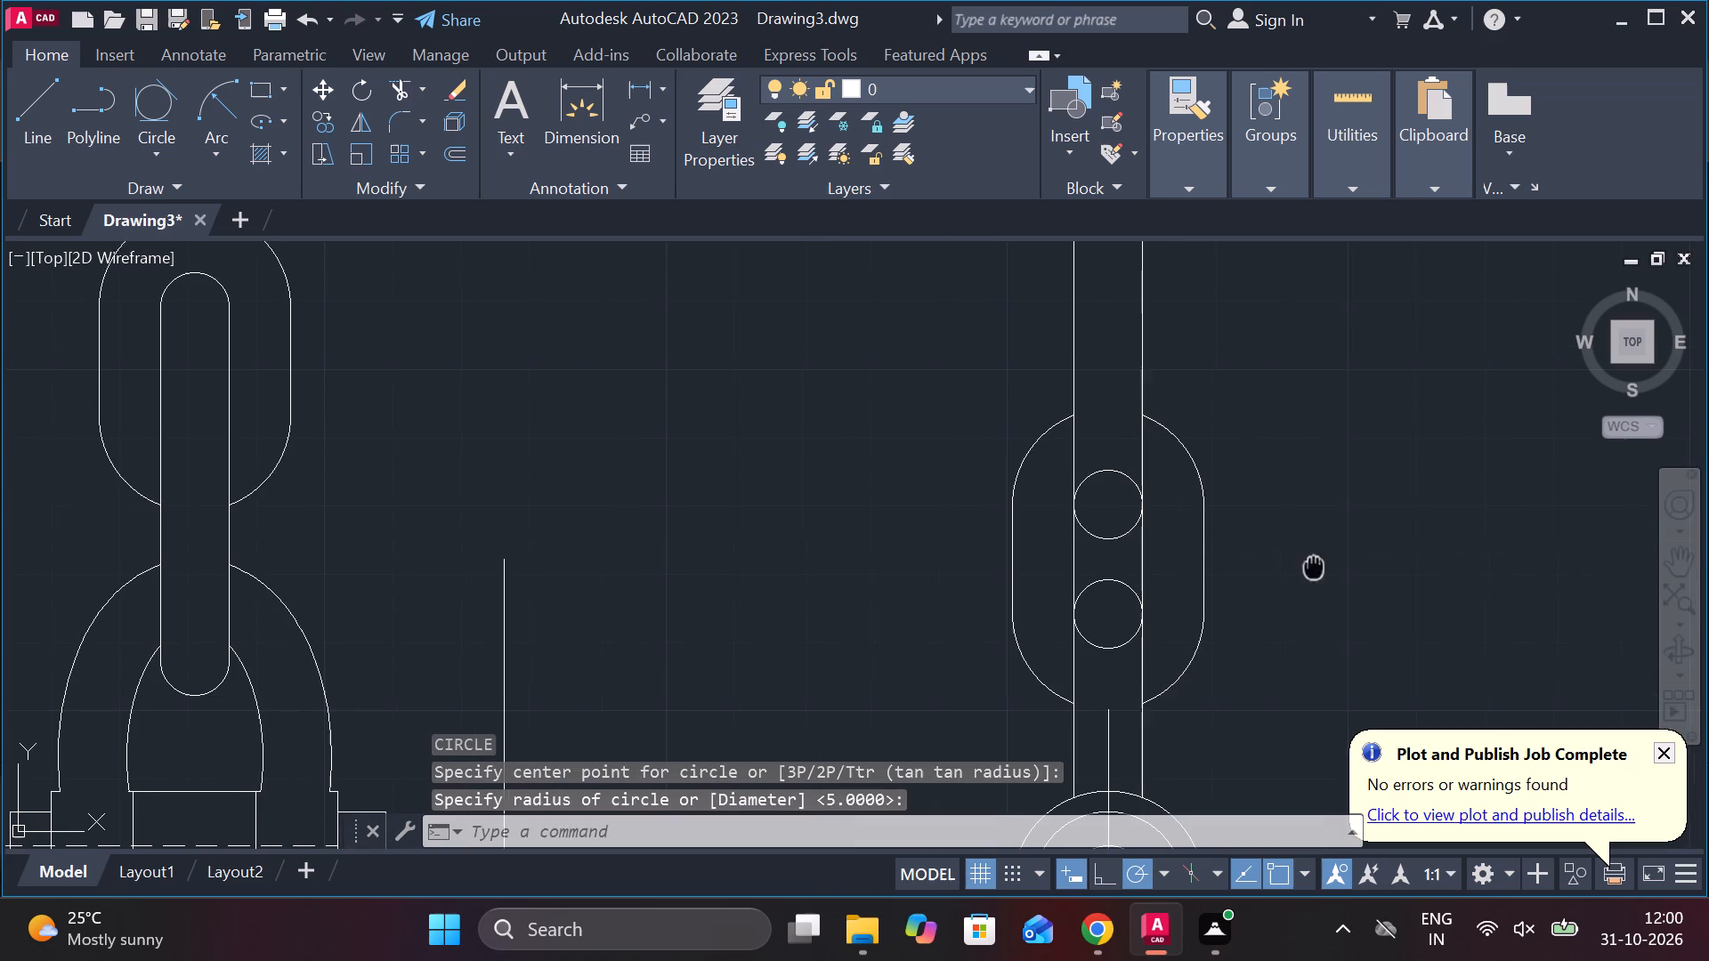
middle_drag(1304, 565, 1220, 533)
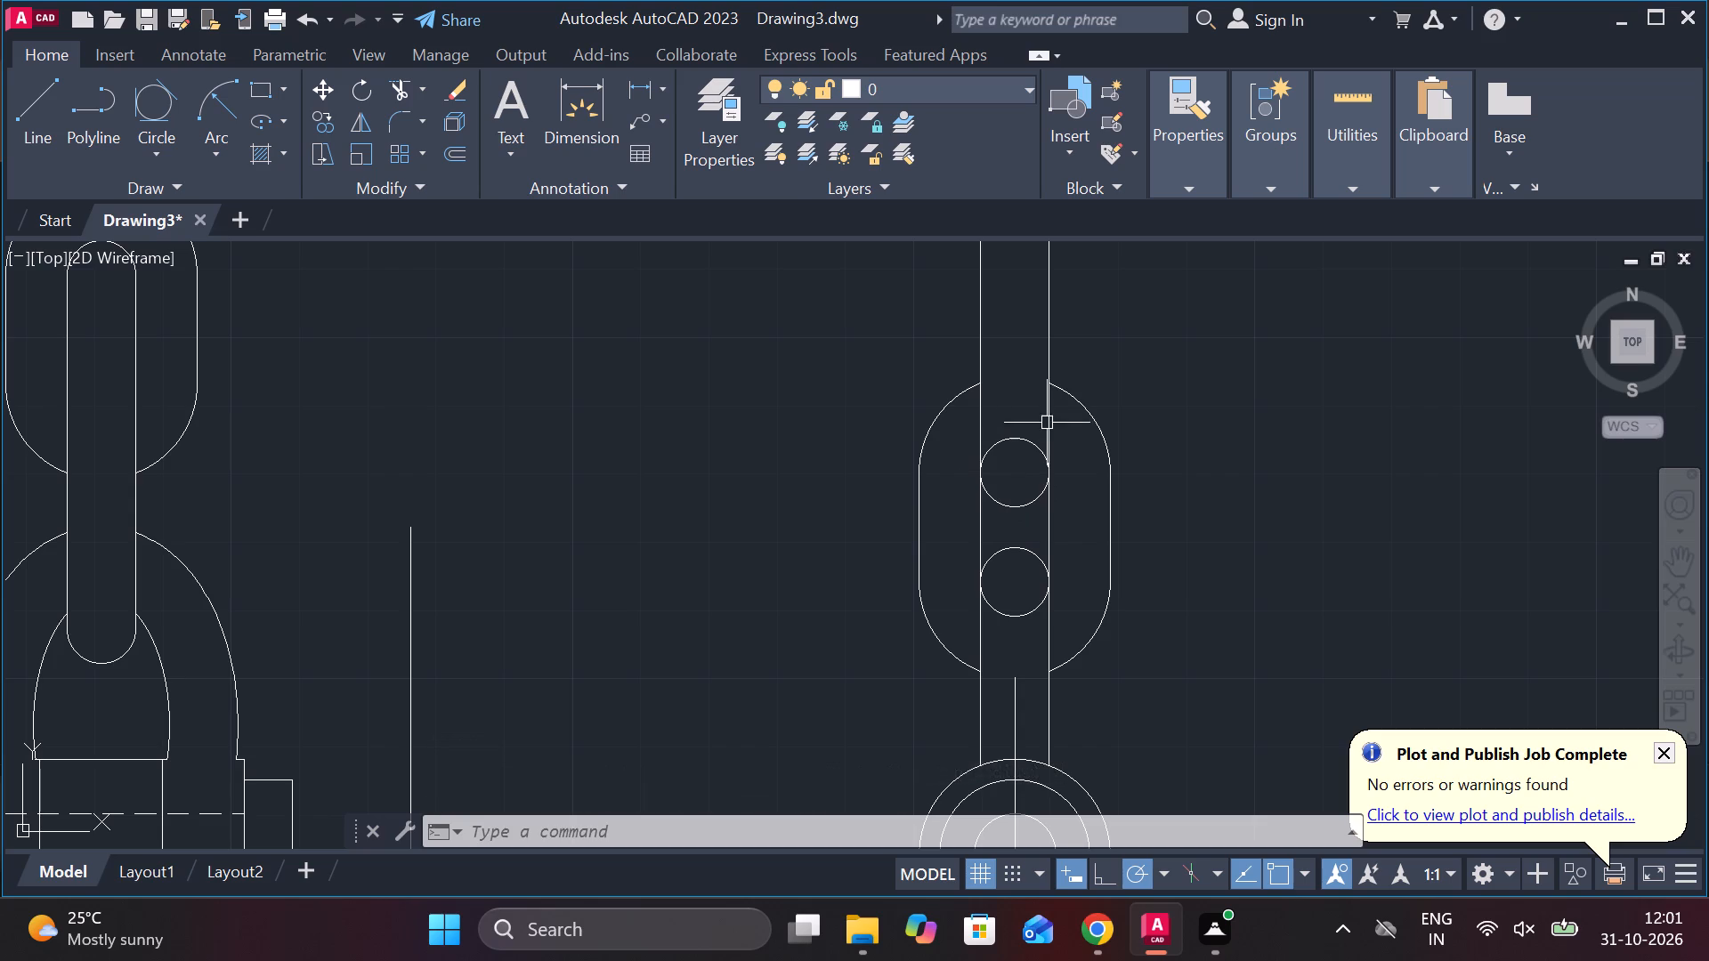
scroll(1099, 421, down, 2)
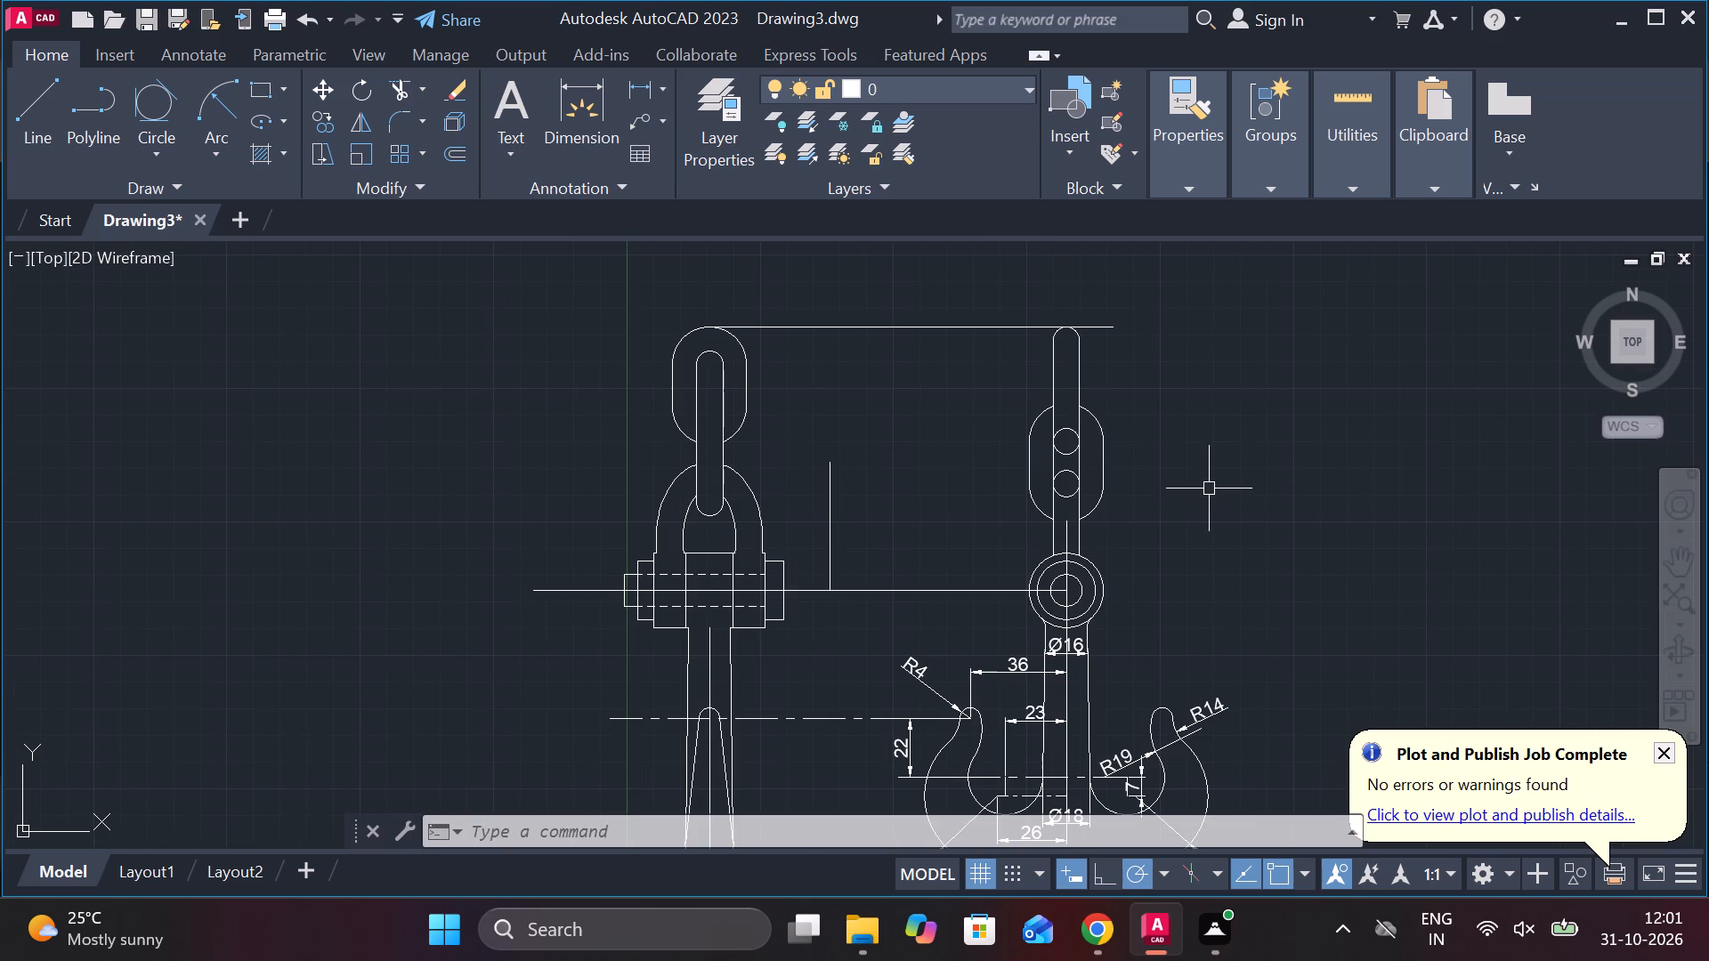
scroll(1073, 514, up, 3)
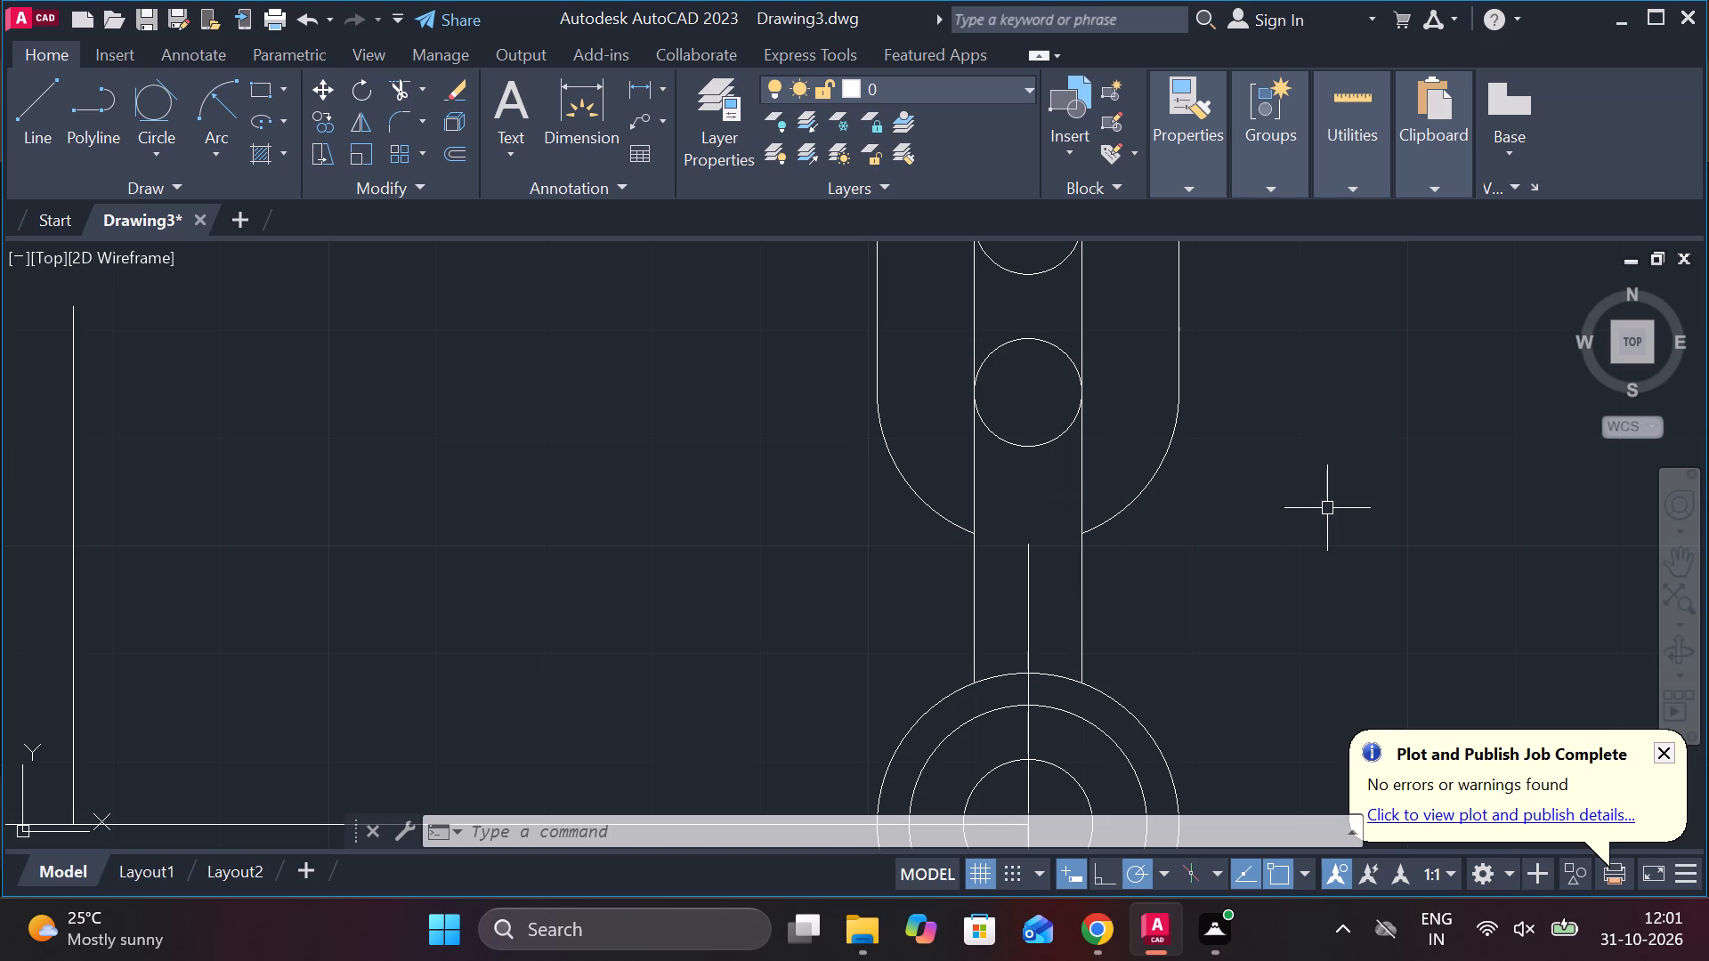
text(bl)
click(1394, 566)
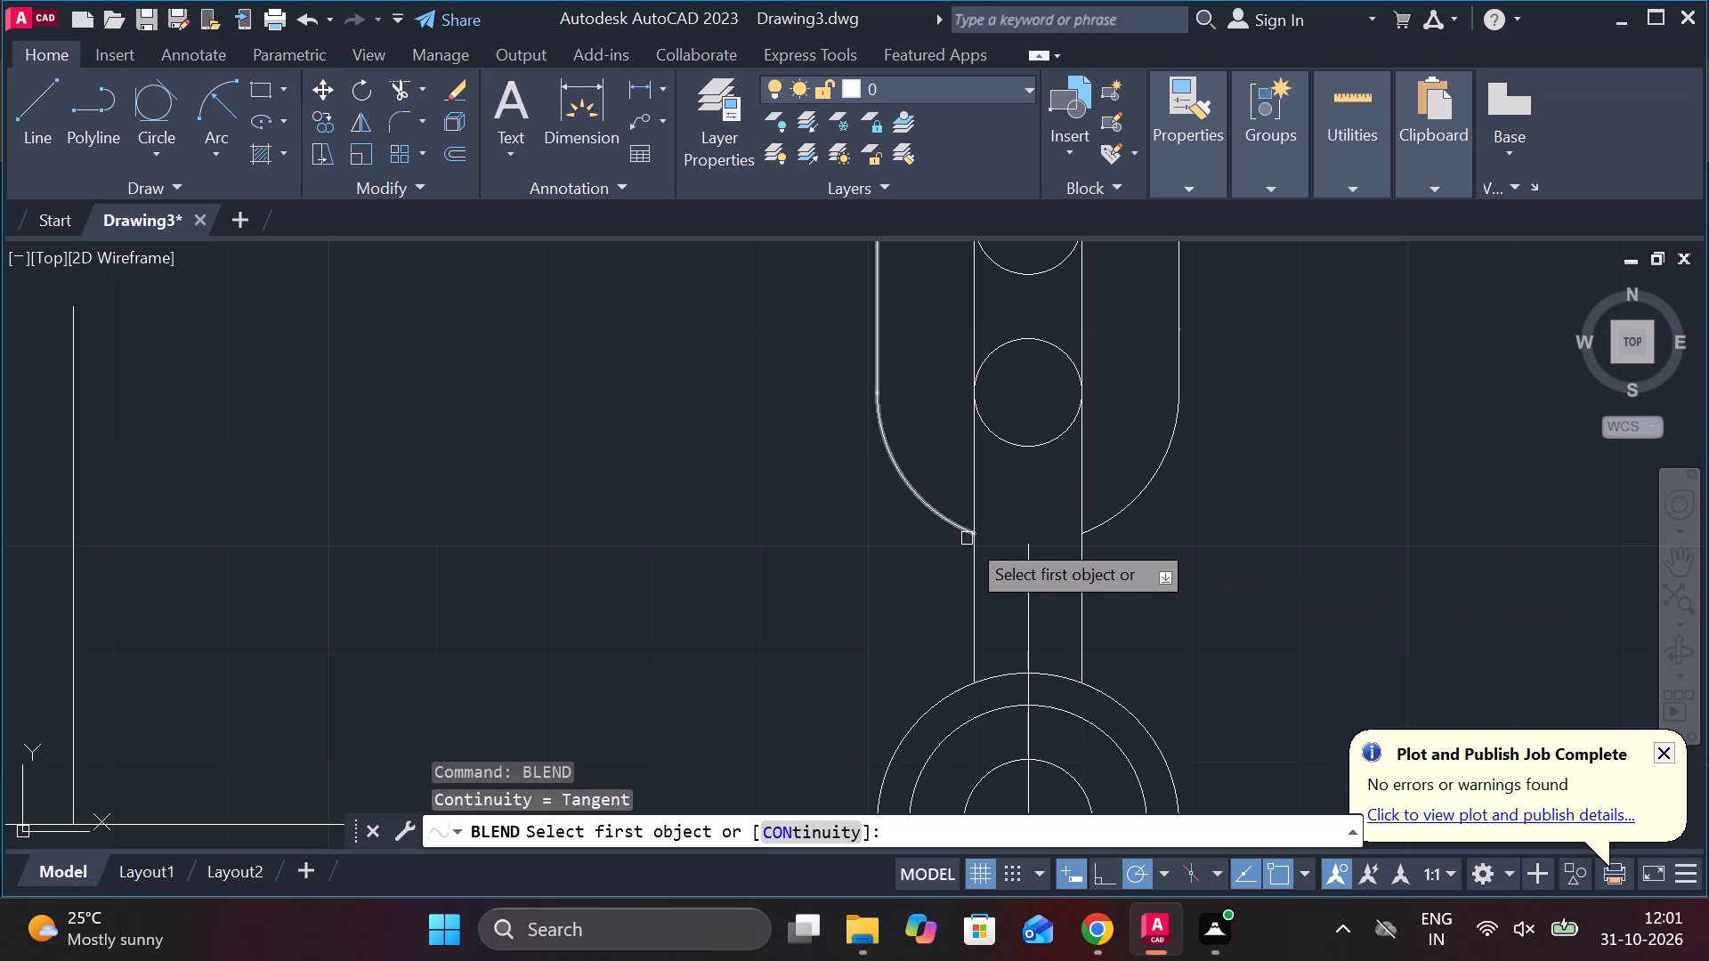
click(965, 532)
click(1098, 533)
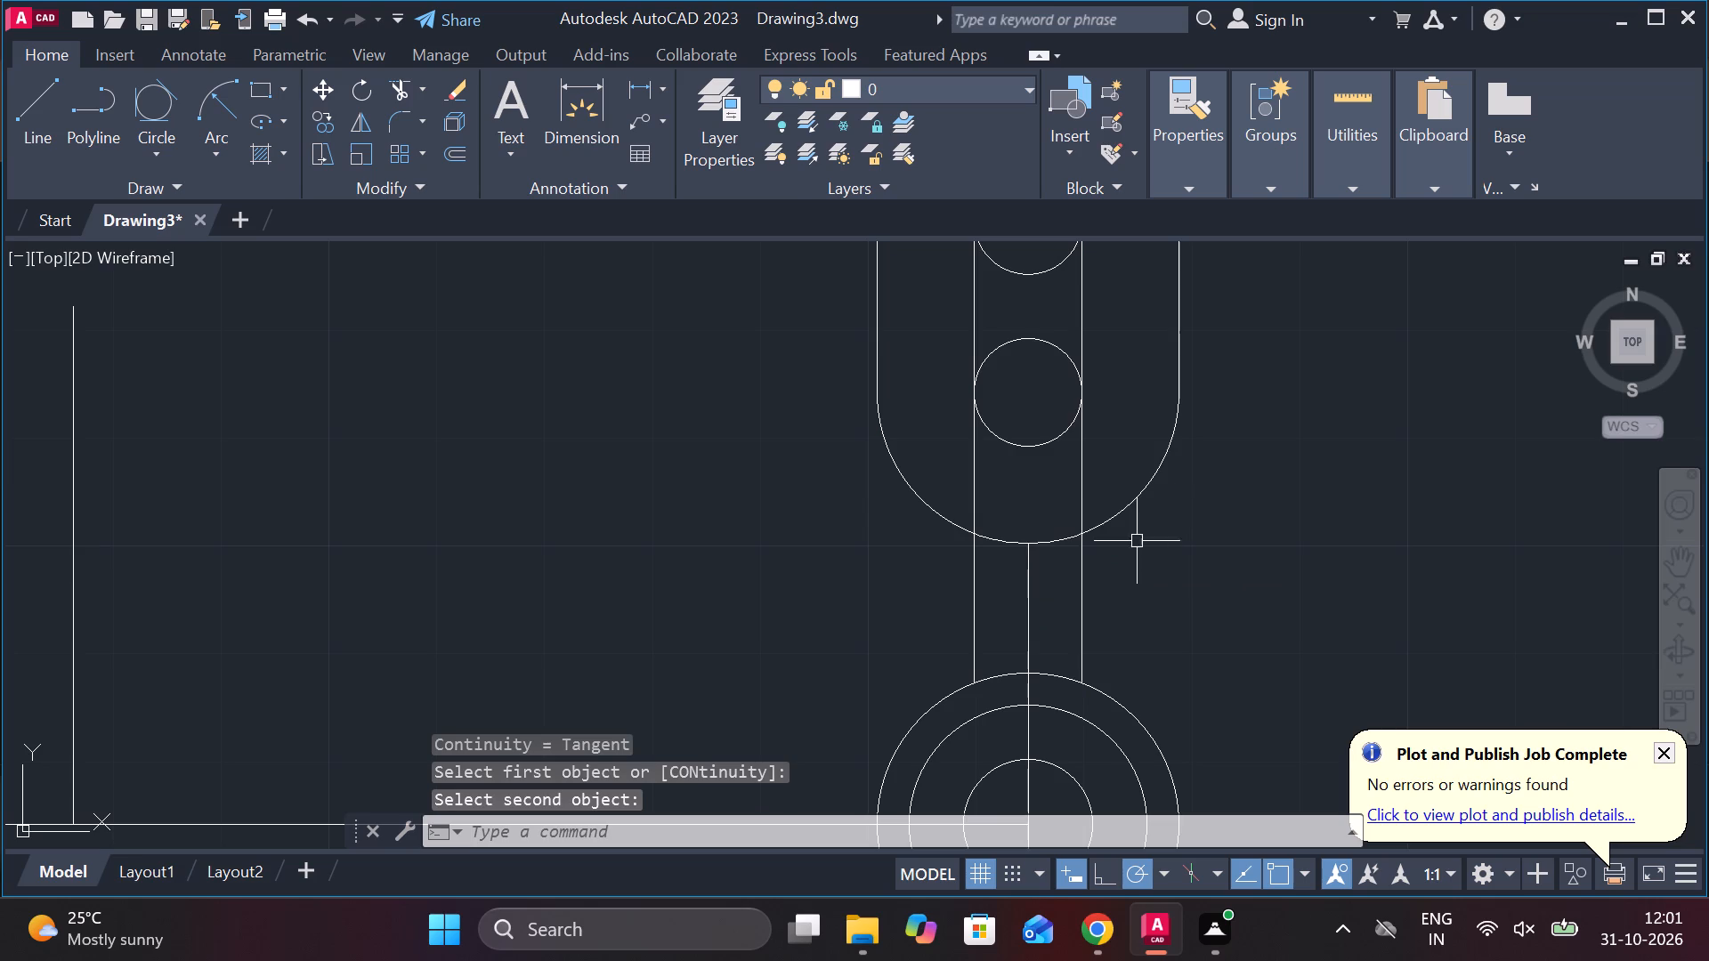
key(Escape)
Assign the DASHED linetype to the blend curve at the bottom of the side view oval link.
click(1012, 545)
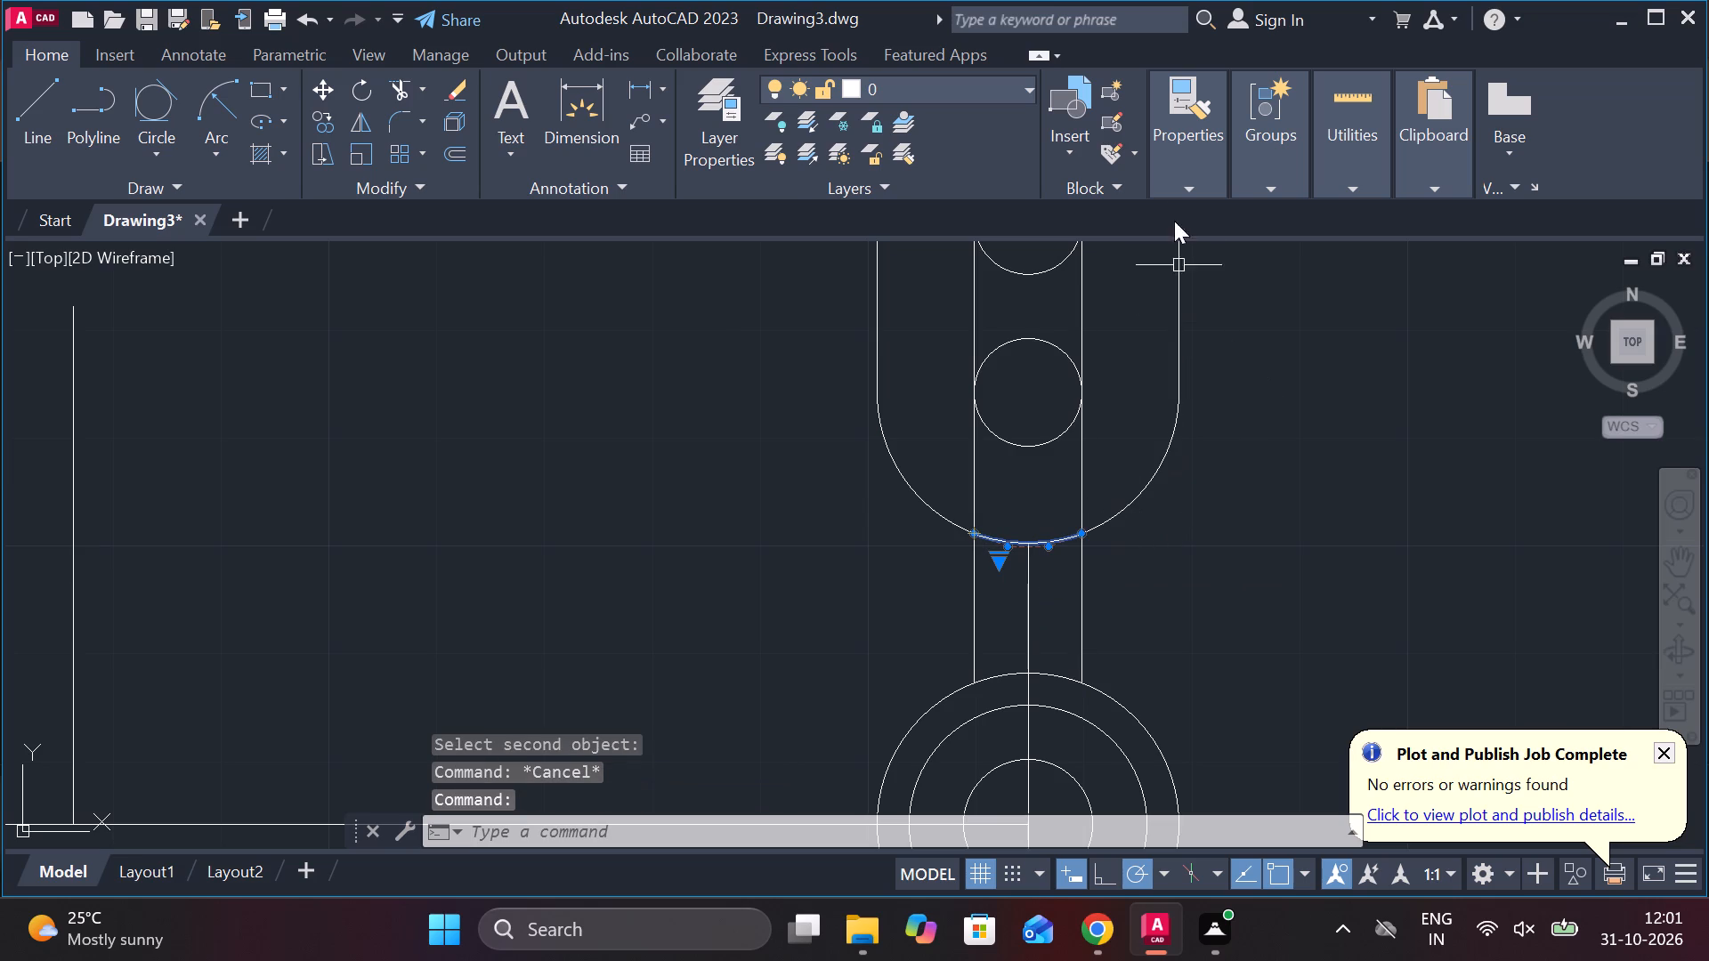
click(1229, 188)
click(1187, 198)
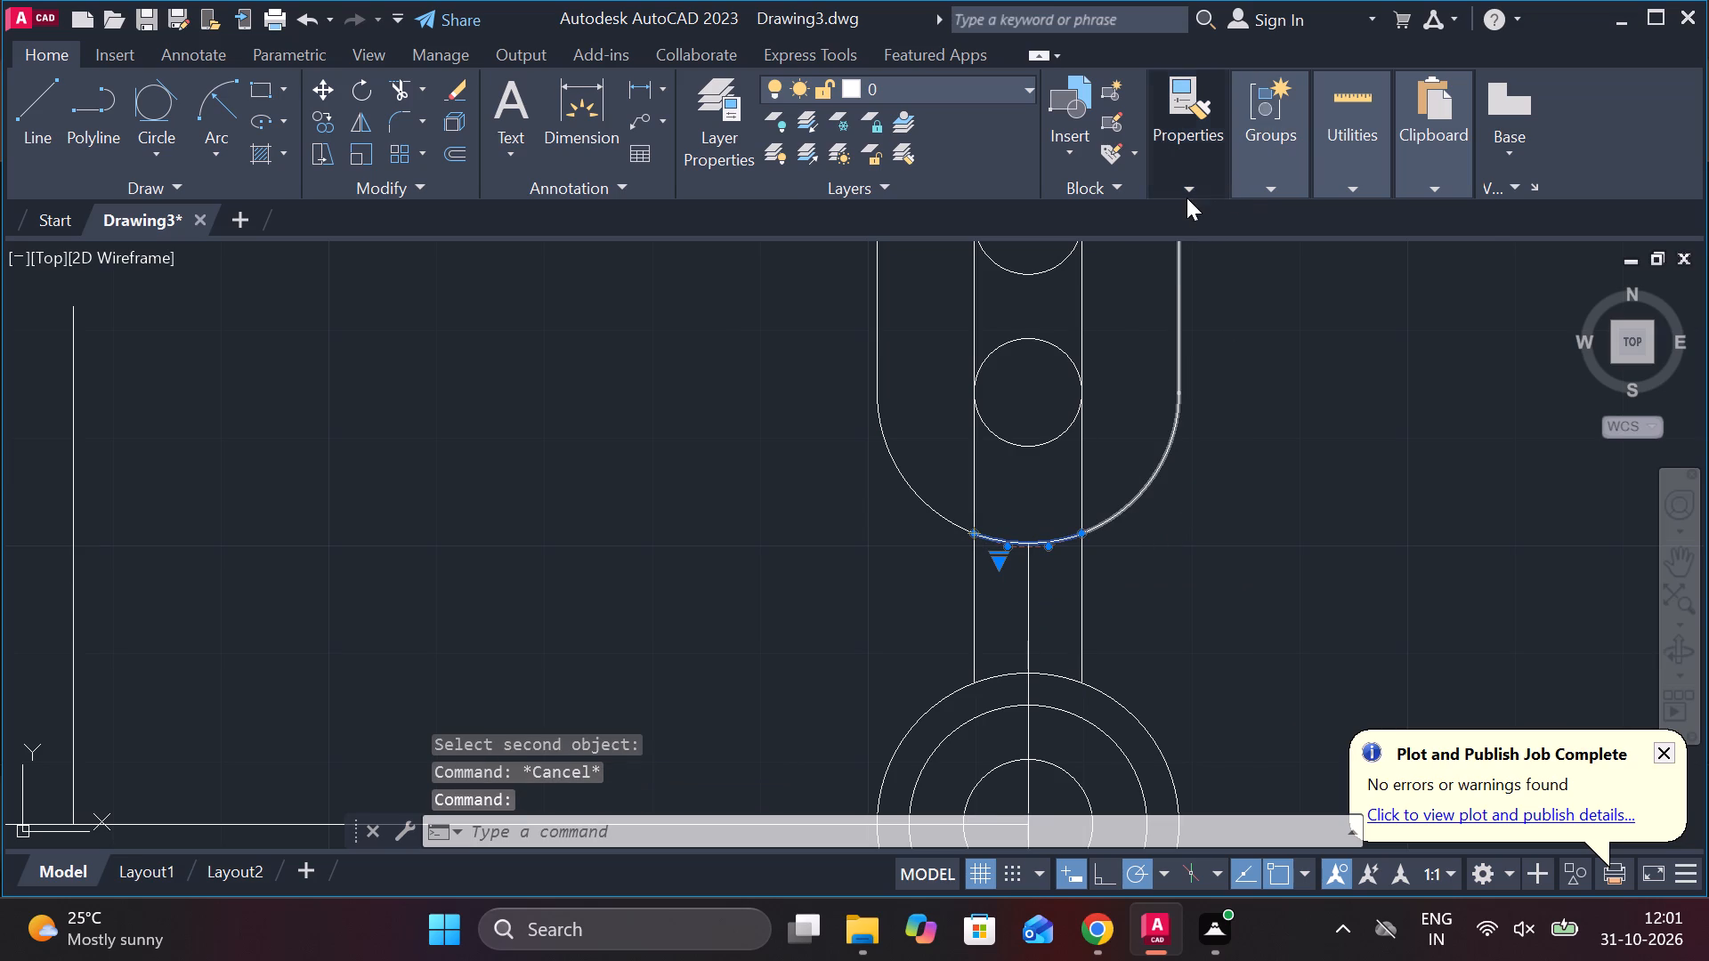
click(1327, 268)
click(1409, 295)
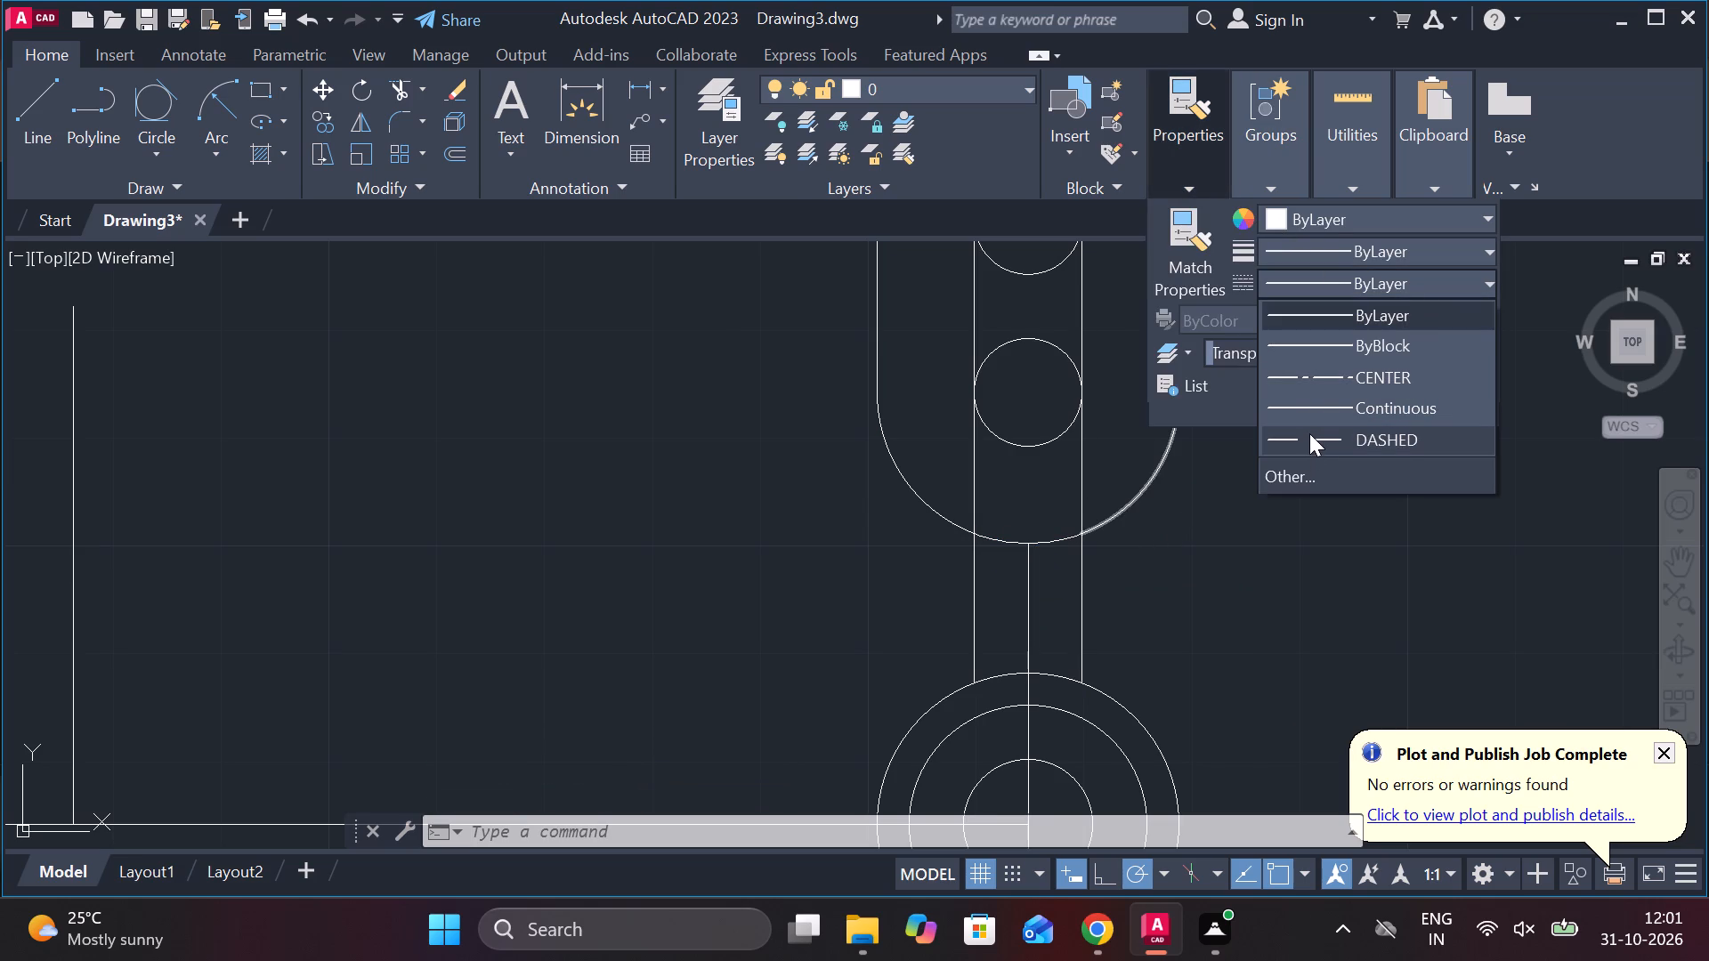
click(1309, 433)
key(Escape)
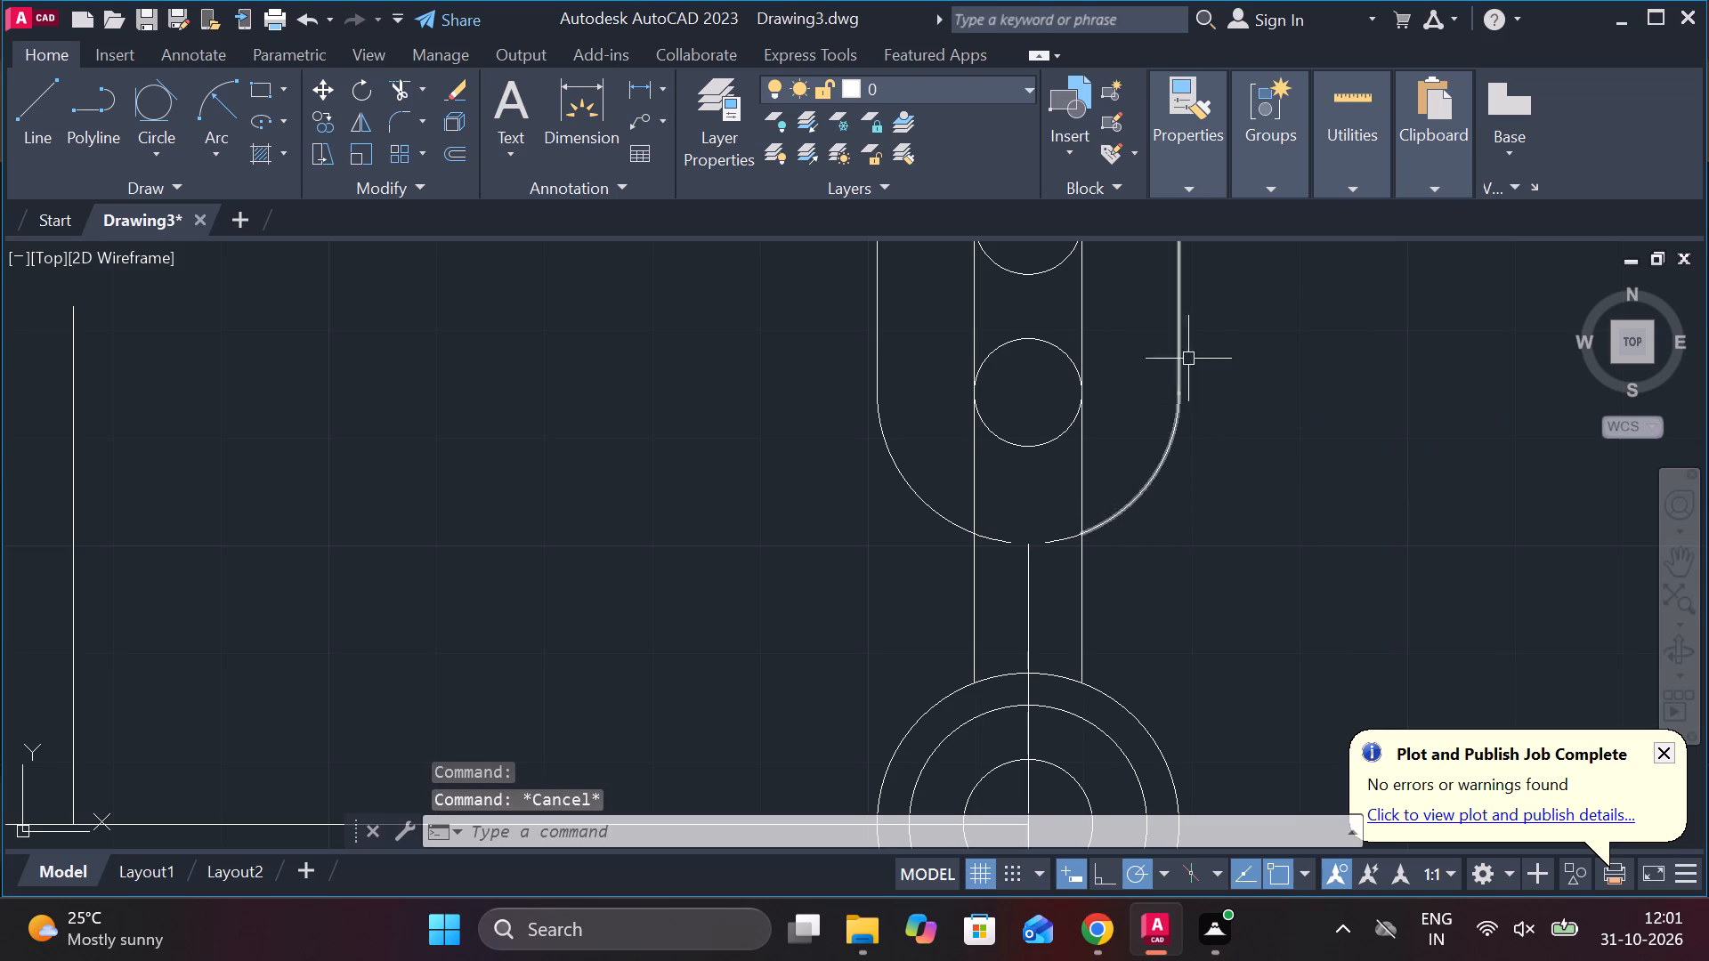
Set both the linetype global scale factor and the current object scale to 0.3.
click(1200, 183)
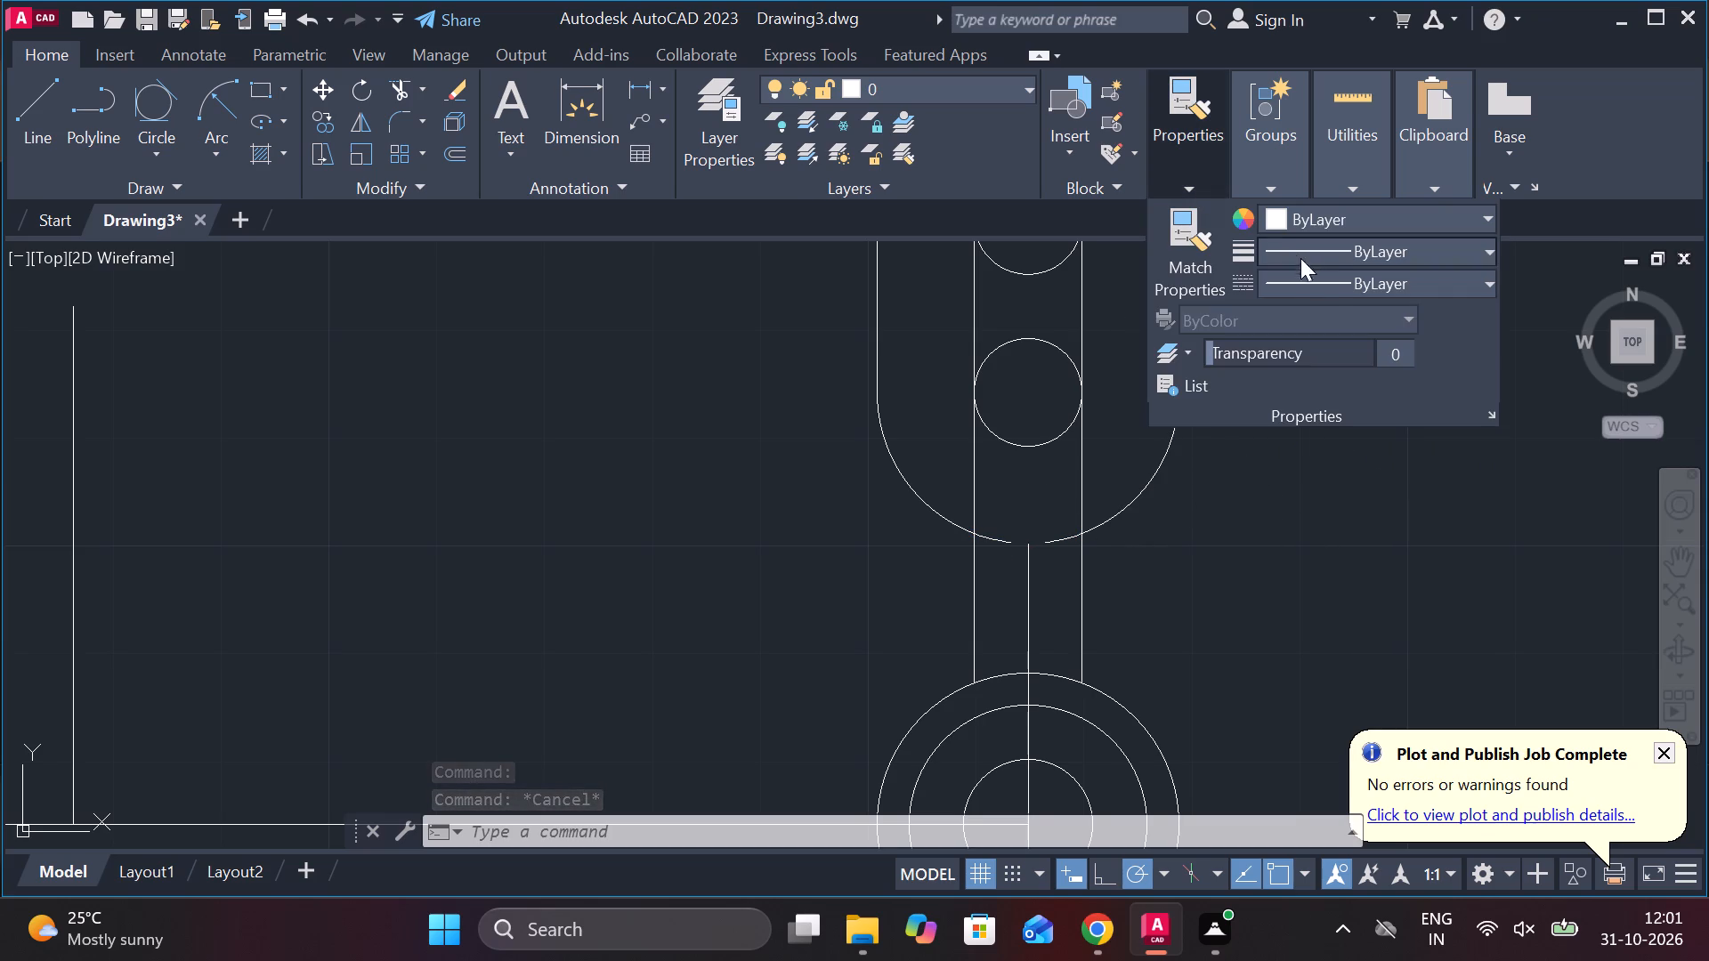
click(1328, 279)
click(1287, 485)
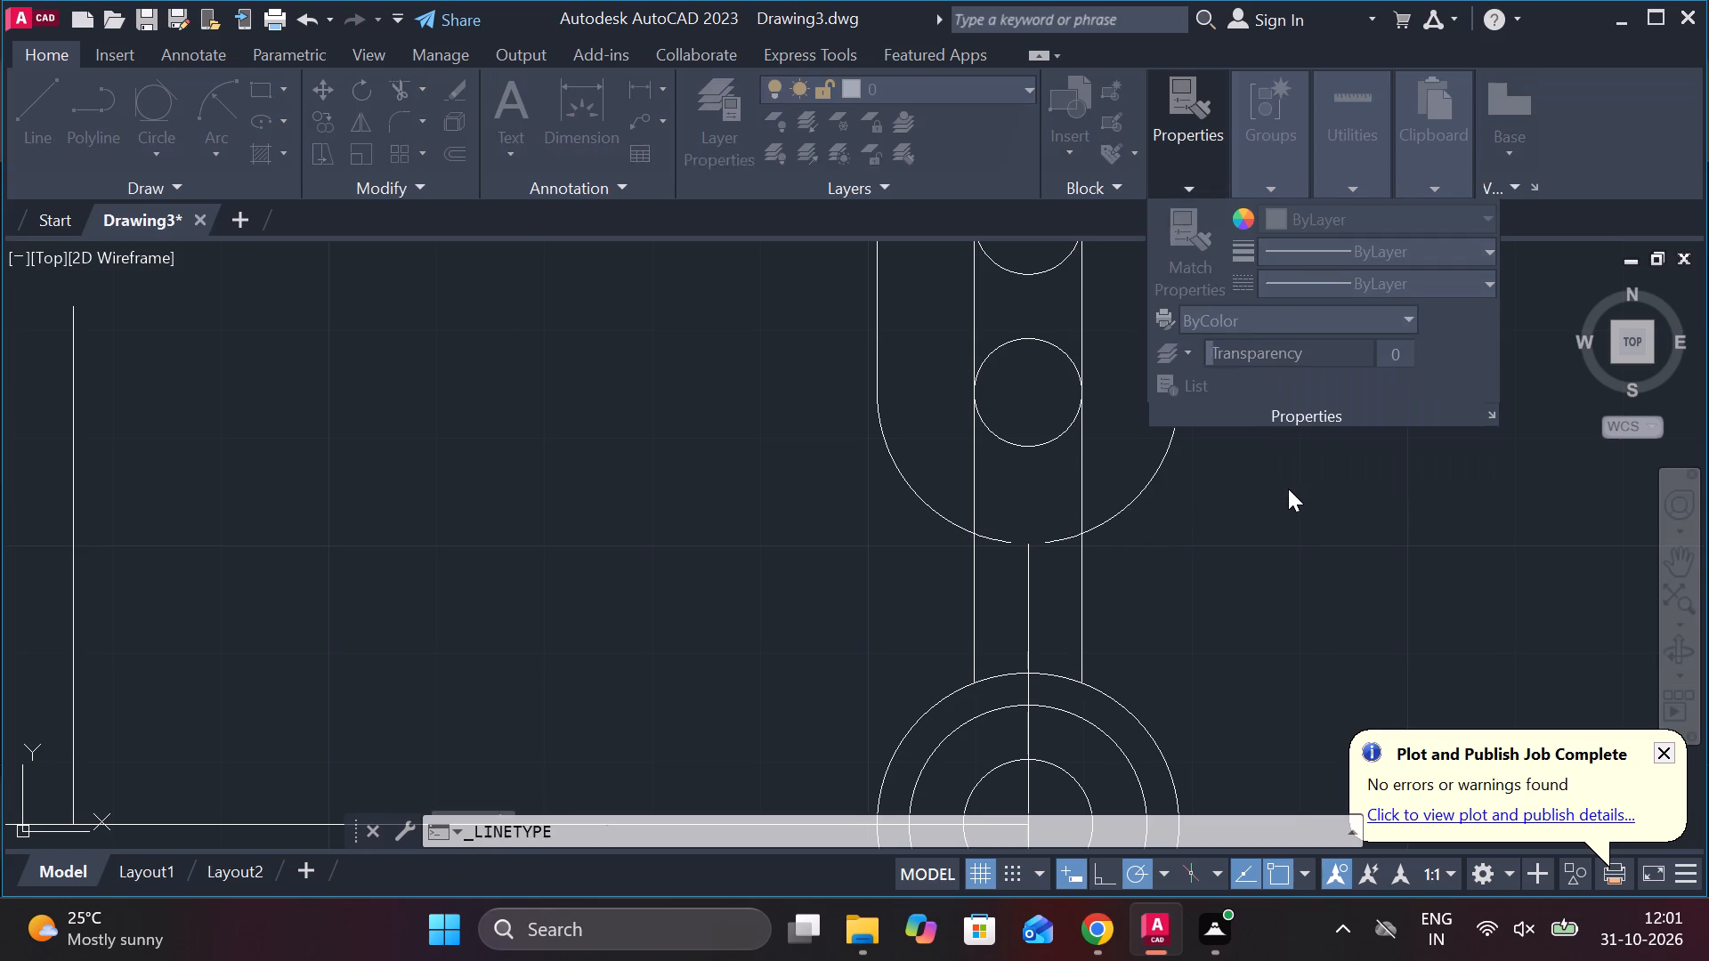
drag(1174, 578, 1070, 579)
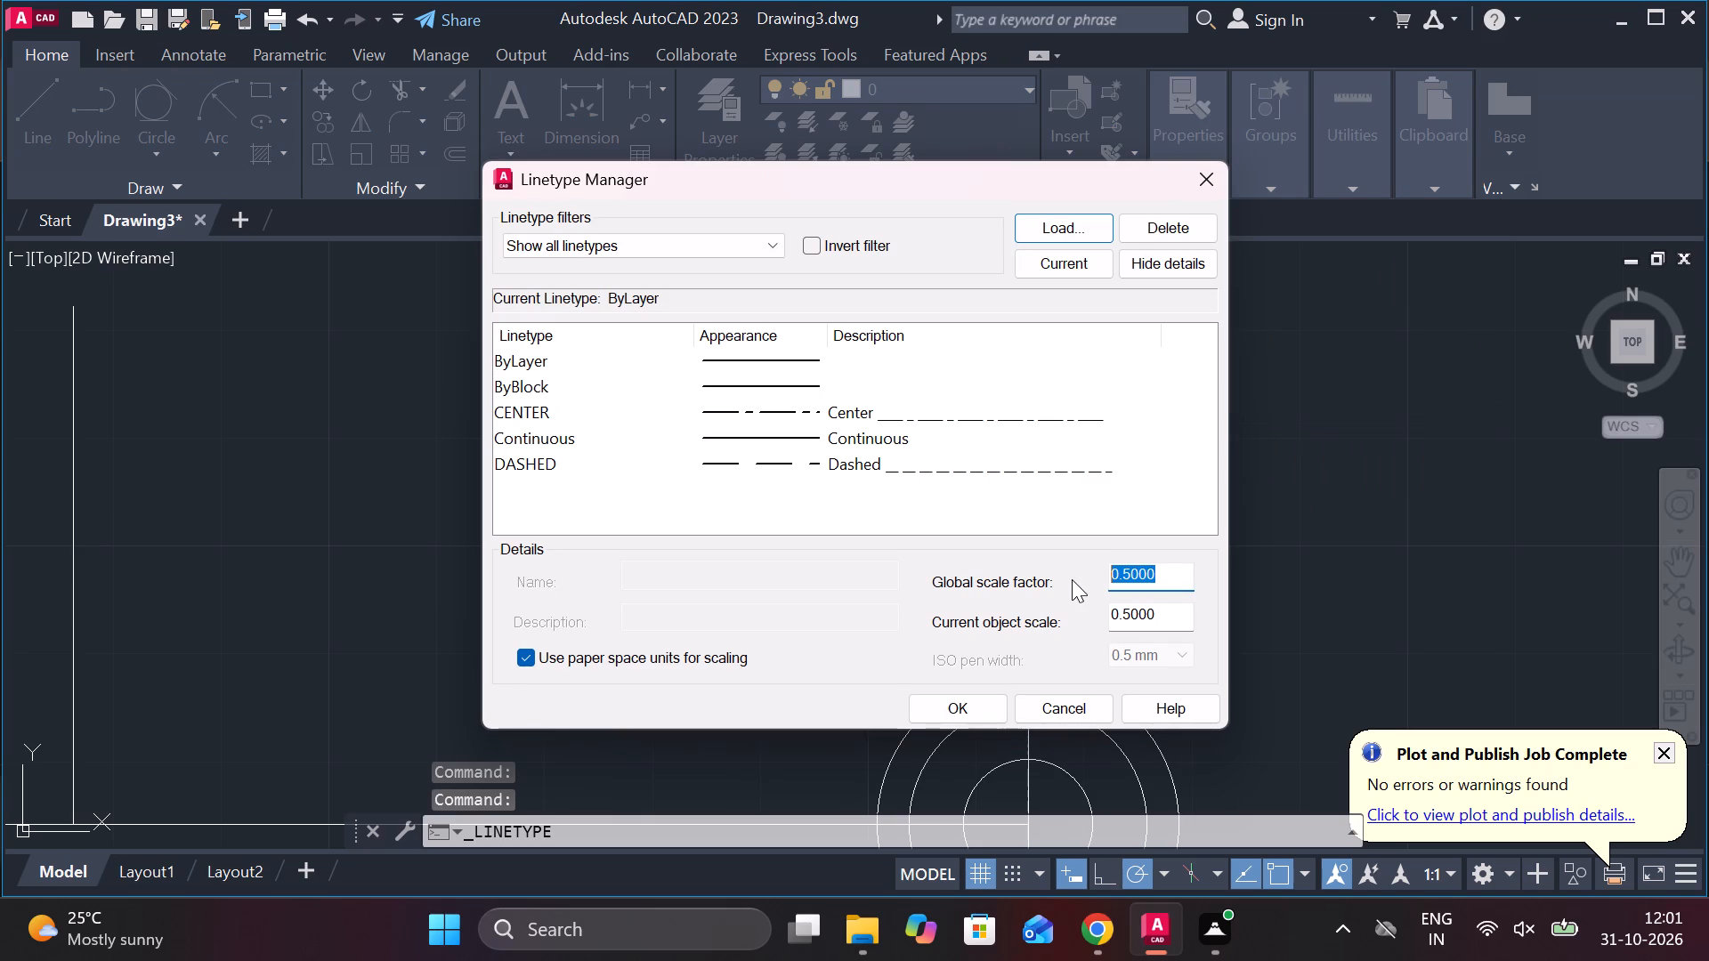
key(period)
key(3)
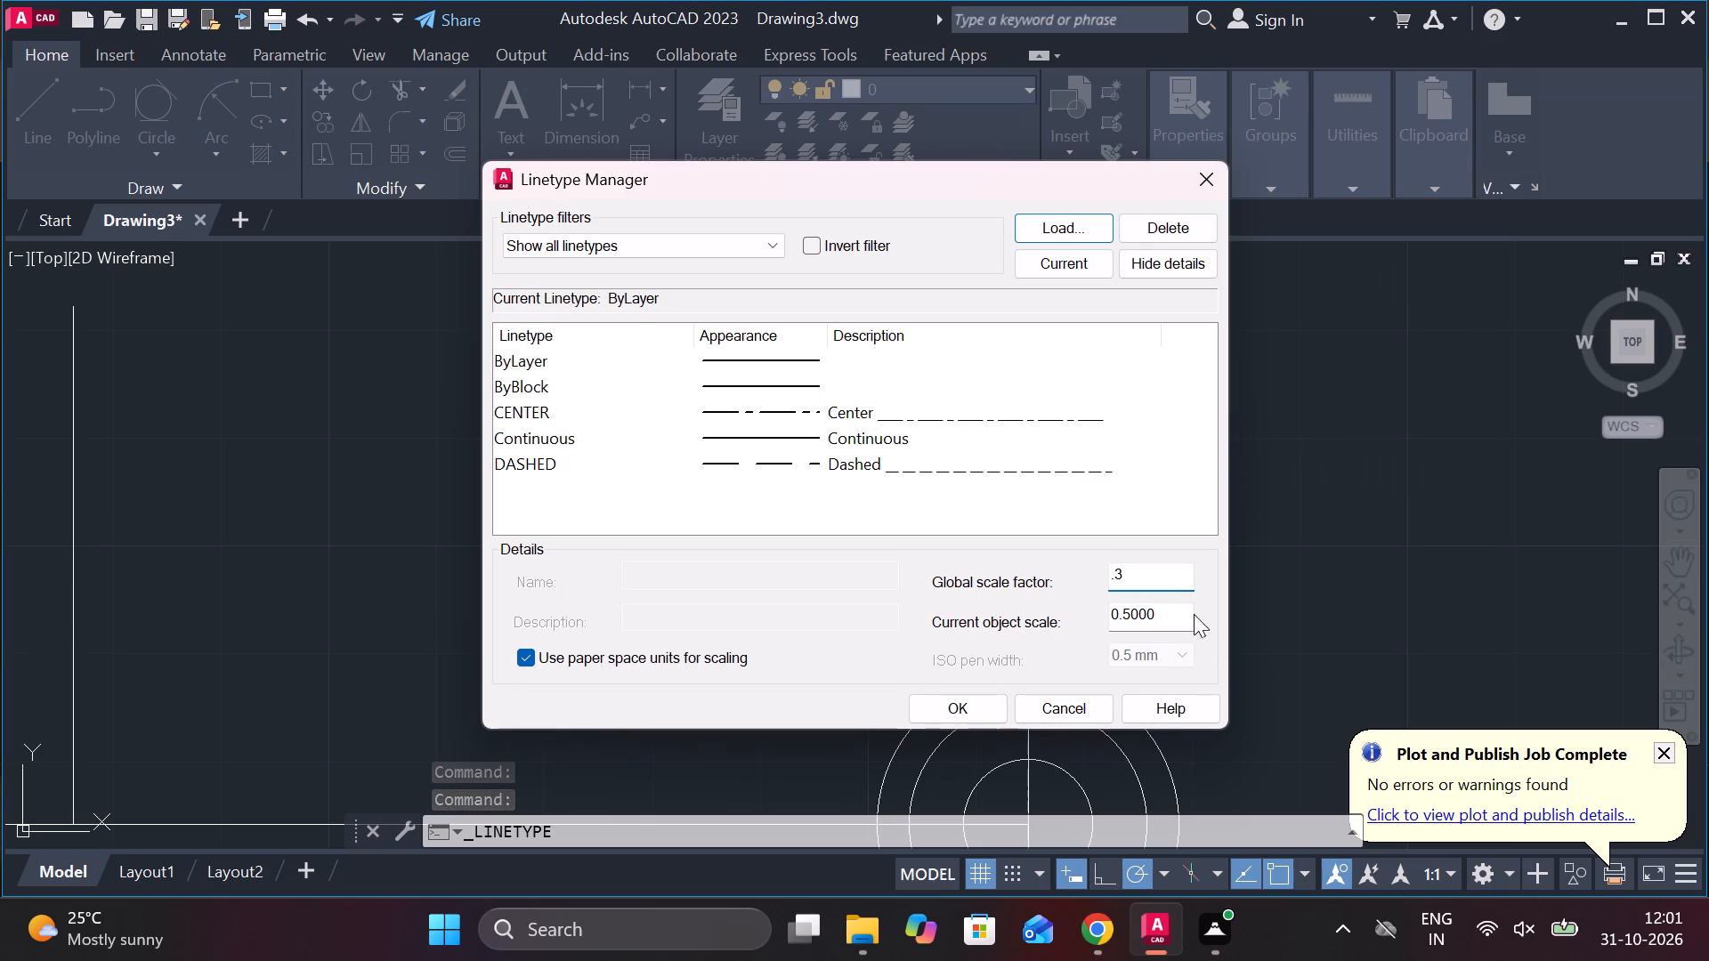
drag(1184, 611, 1078, 614)
key(period)
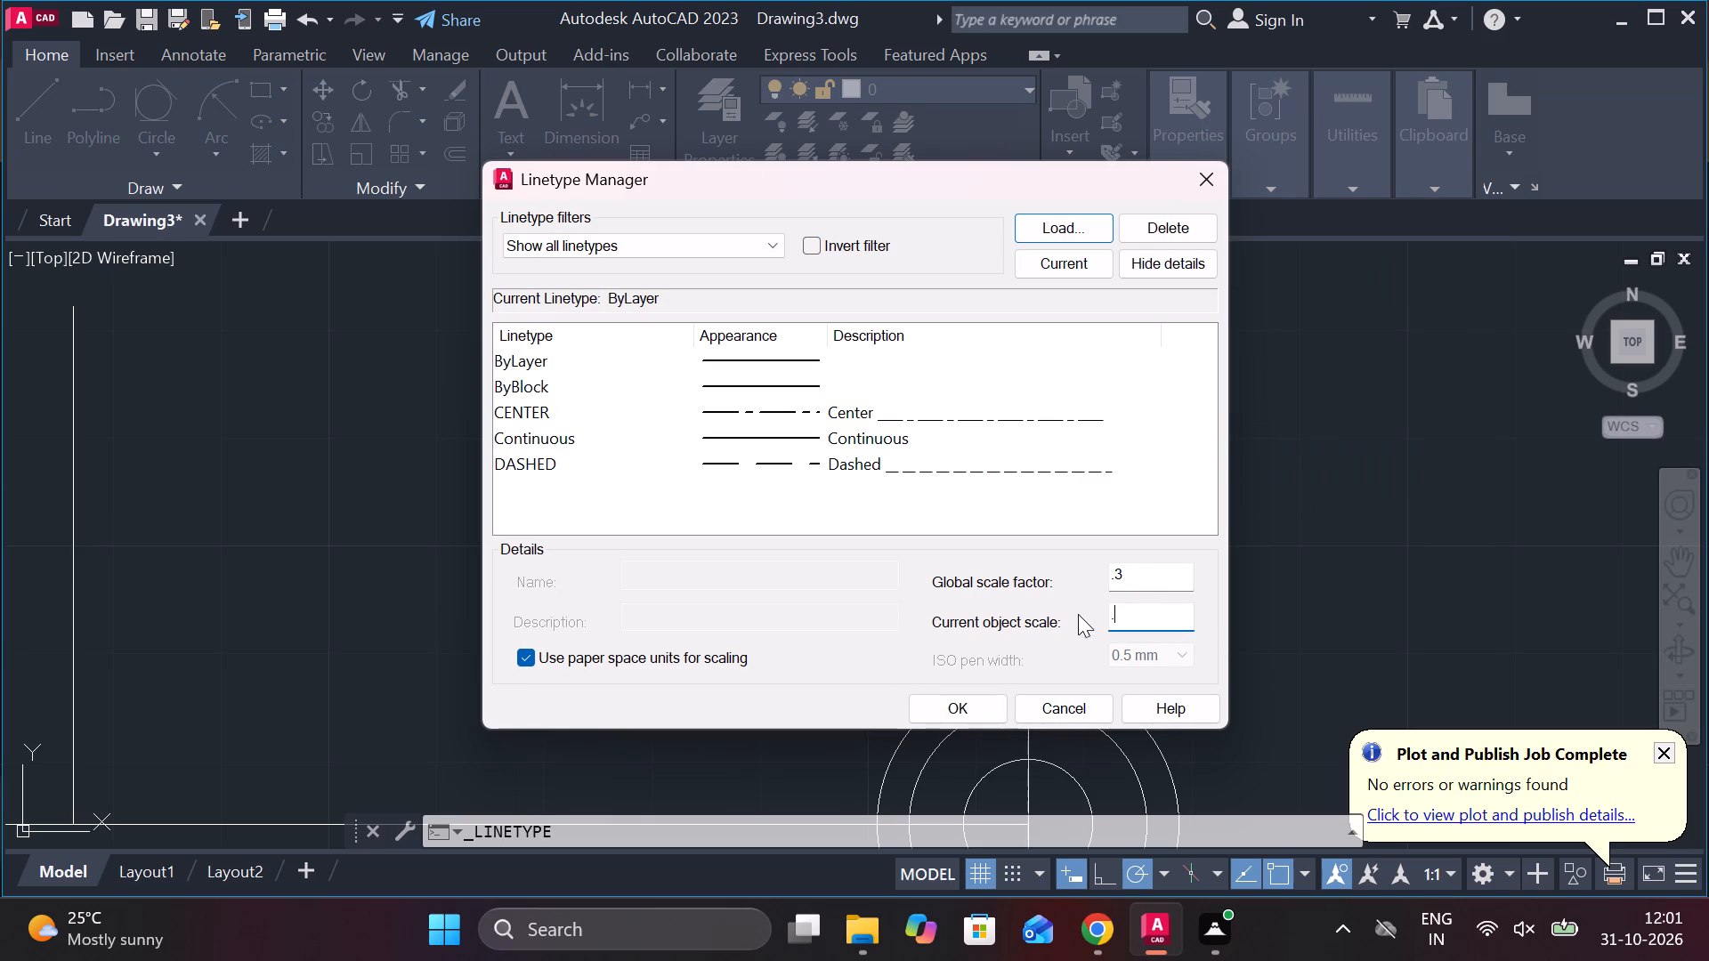
key(3)
click(960, 718)
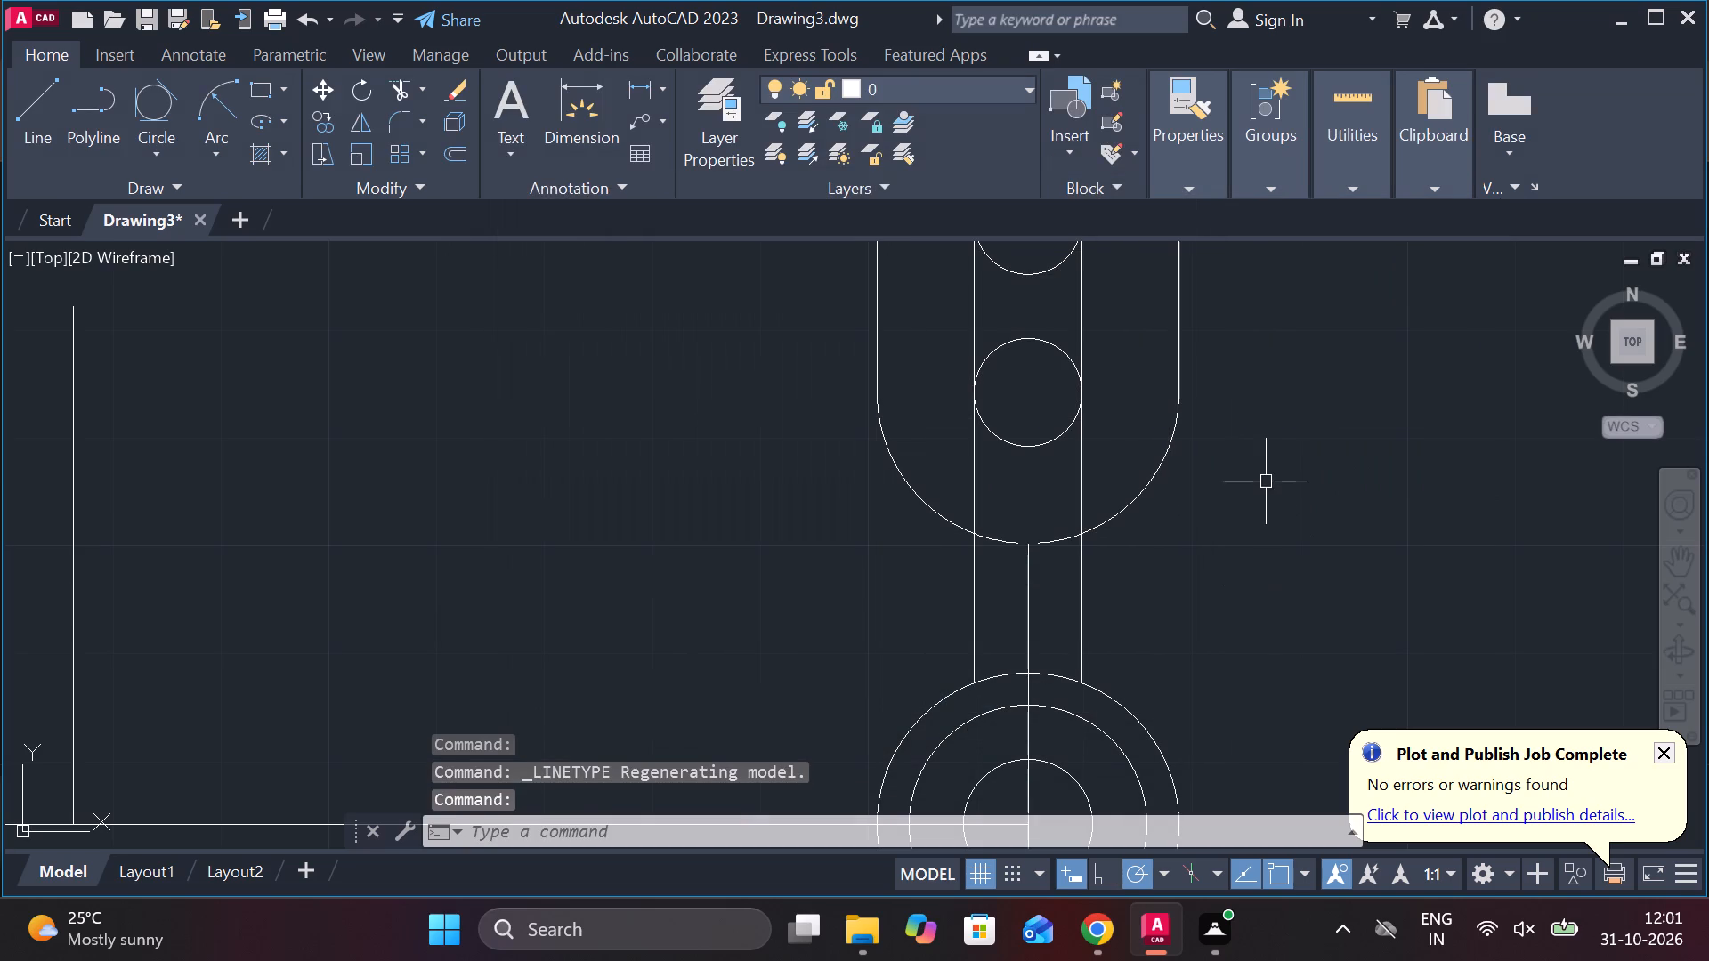
Close the gap at the top of the side view oval link's outline with a tangent Blend curve between its two ends.
scroll(1244, 528, down, 2)
middle_drag(1247, 528, 1190, 569)
scroll(1111, 458, up, 1)
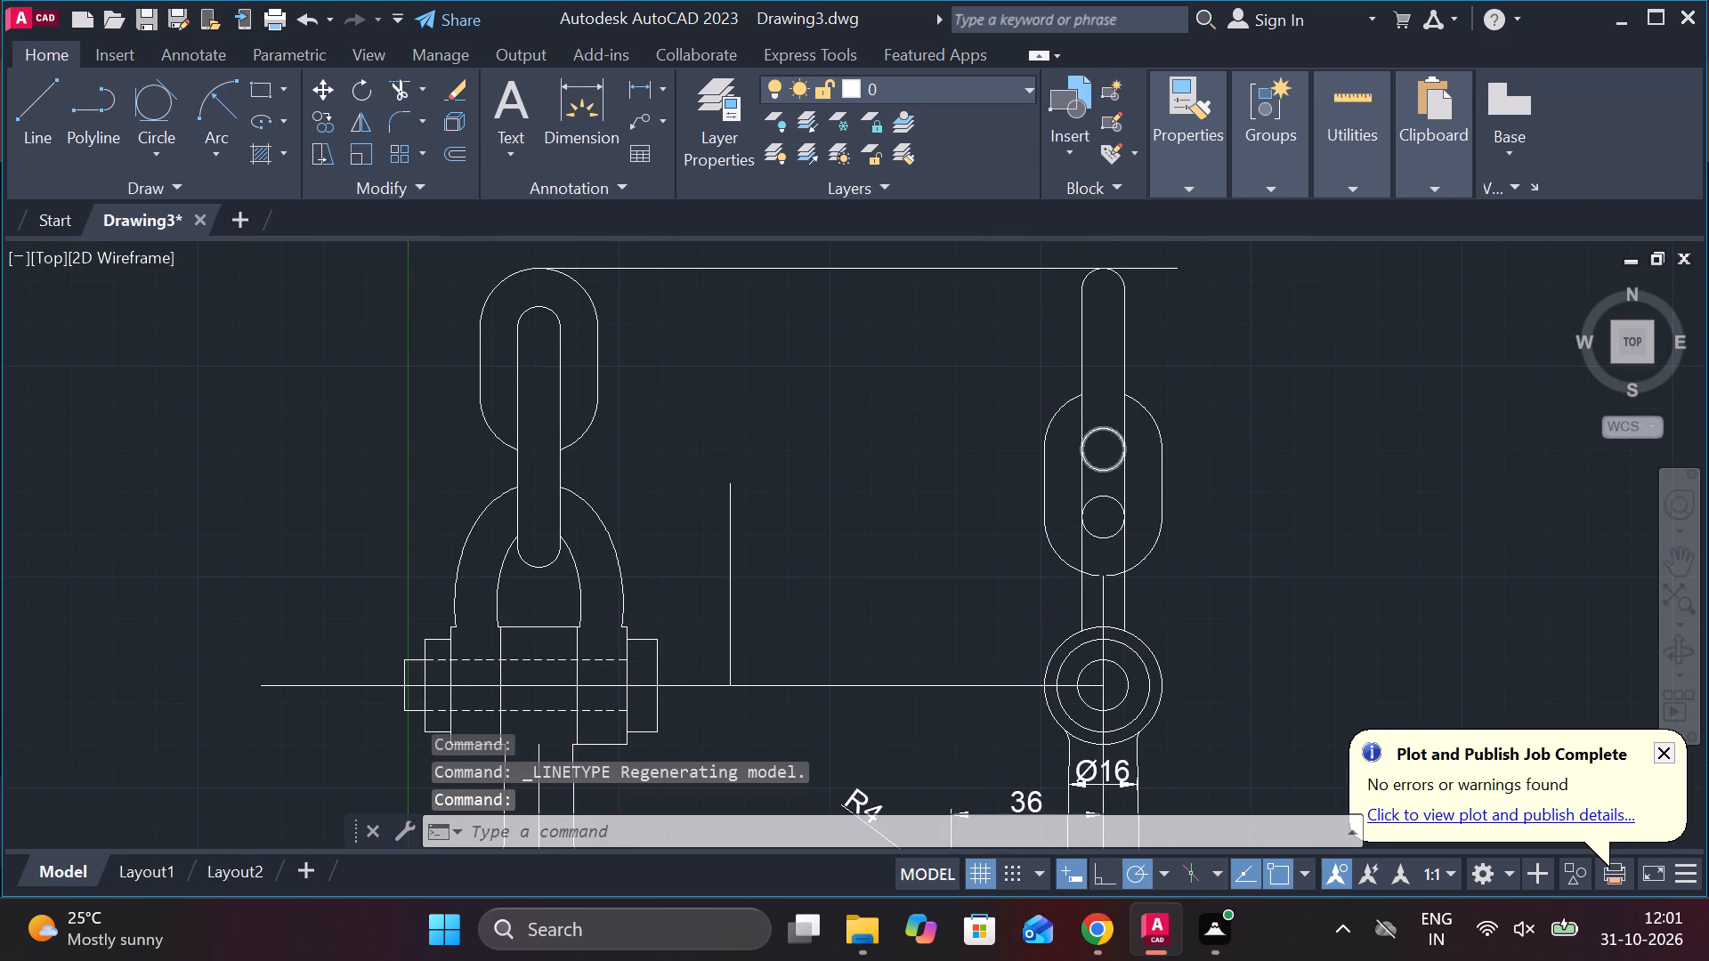
scroll(1111, 458, up, 1)
text(bl)
click(964, 486)
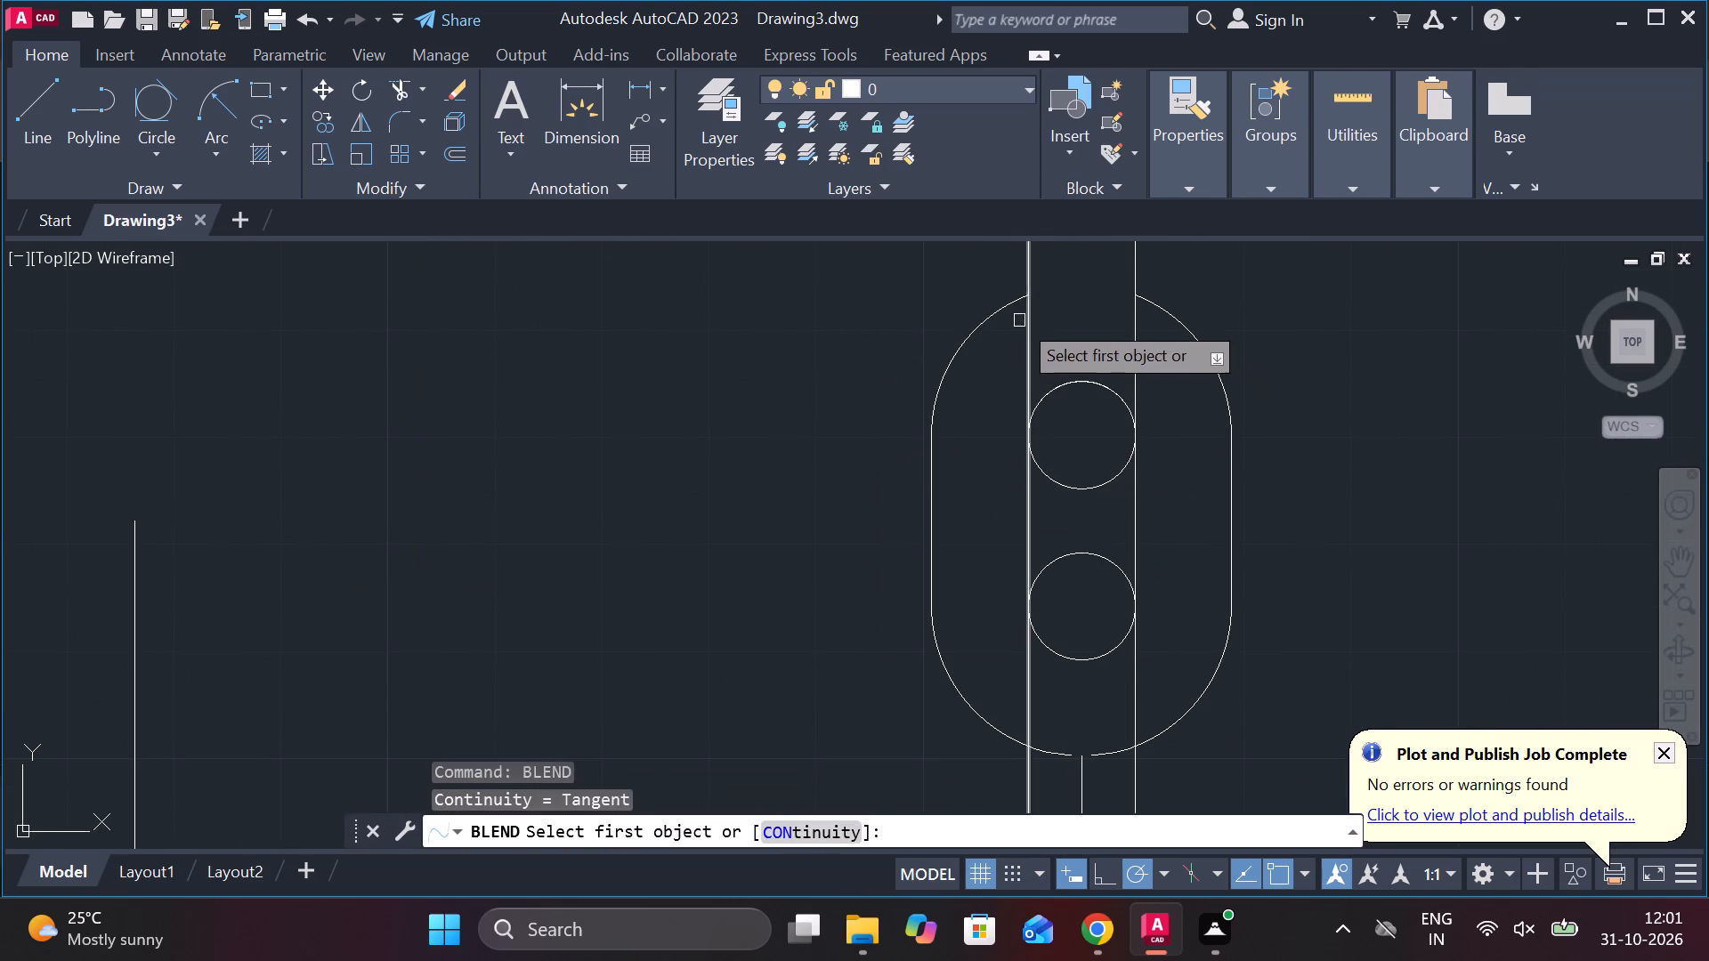
click(1010, 311)
click(1148, 305)
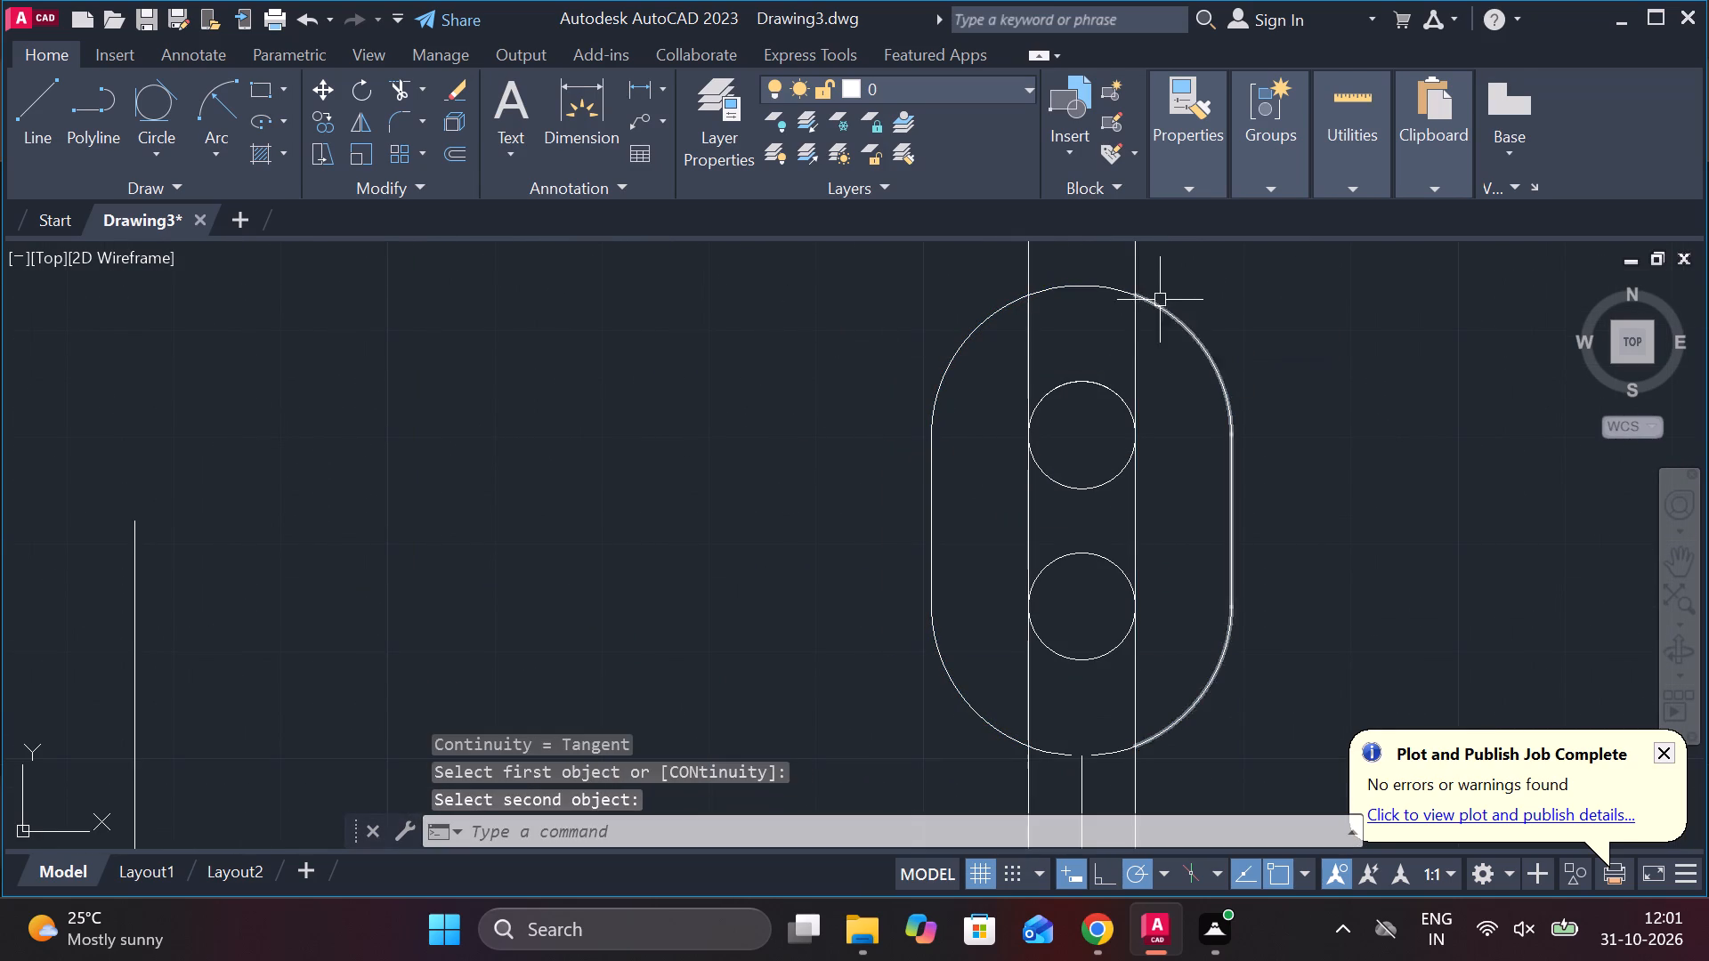
key(Escape)
Assign the DASHED linetype to the blend curve at the top of the side view oval link.
click(1103, 289)
click(1206, 182)
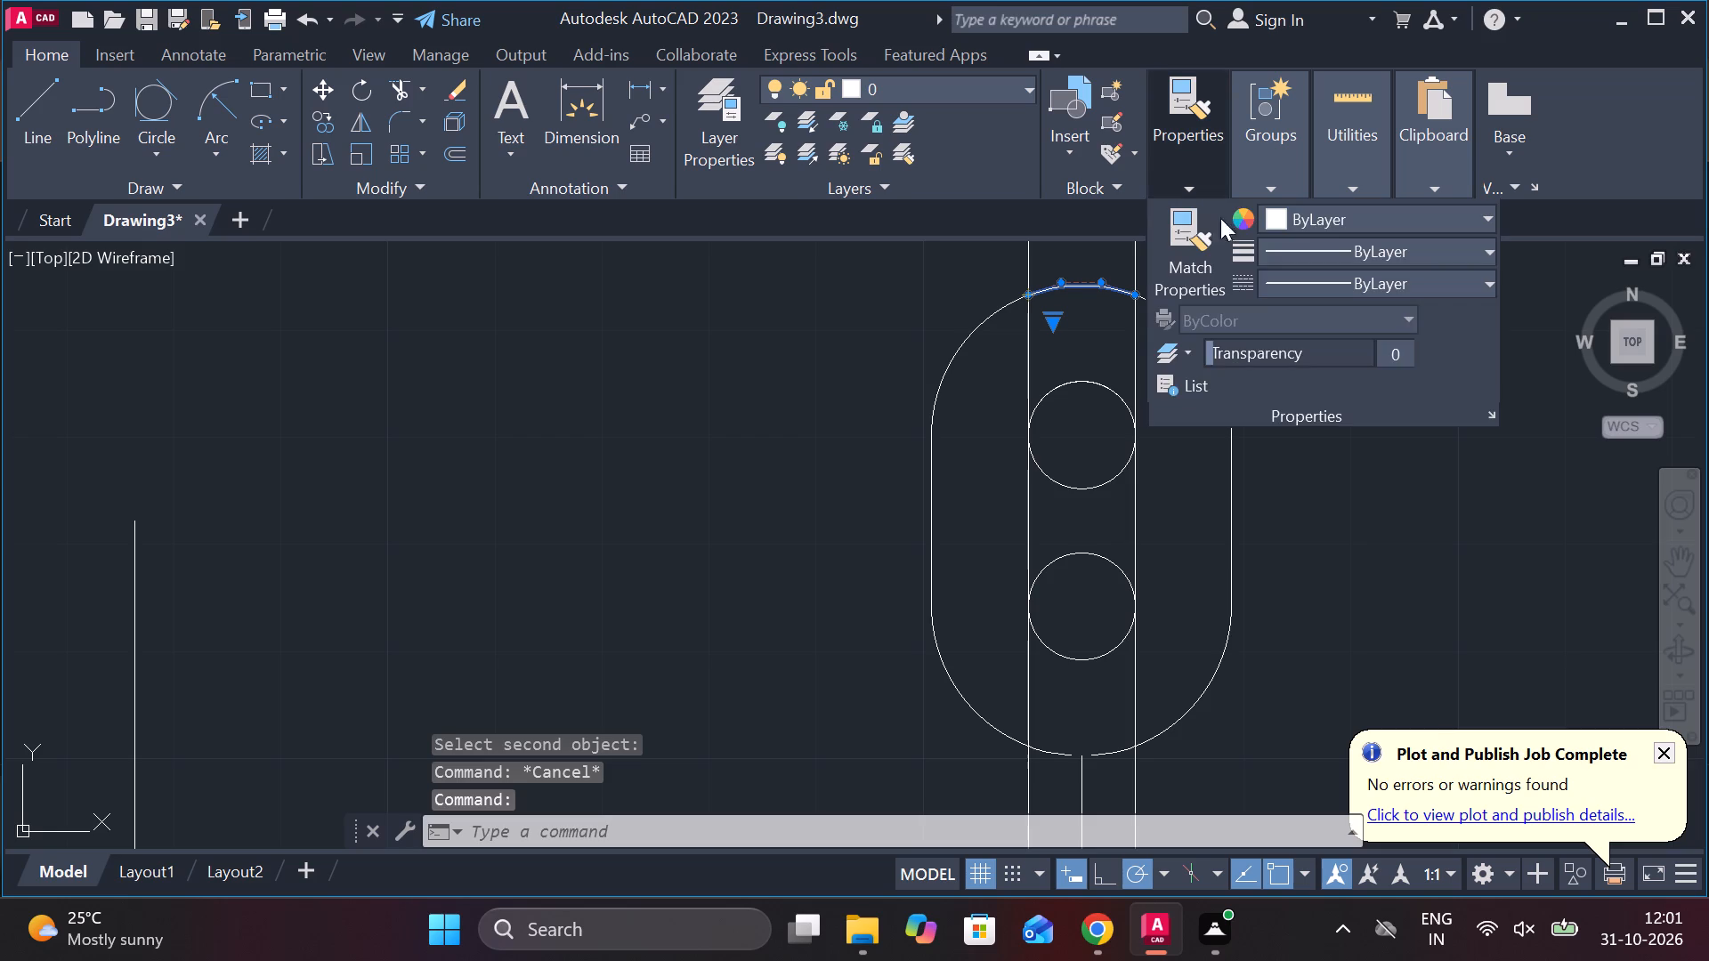
click(1307, 281)
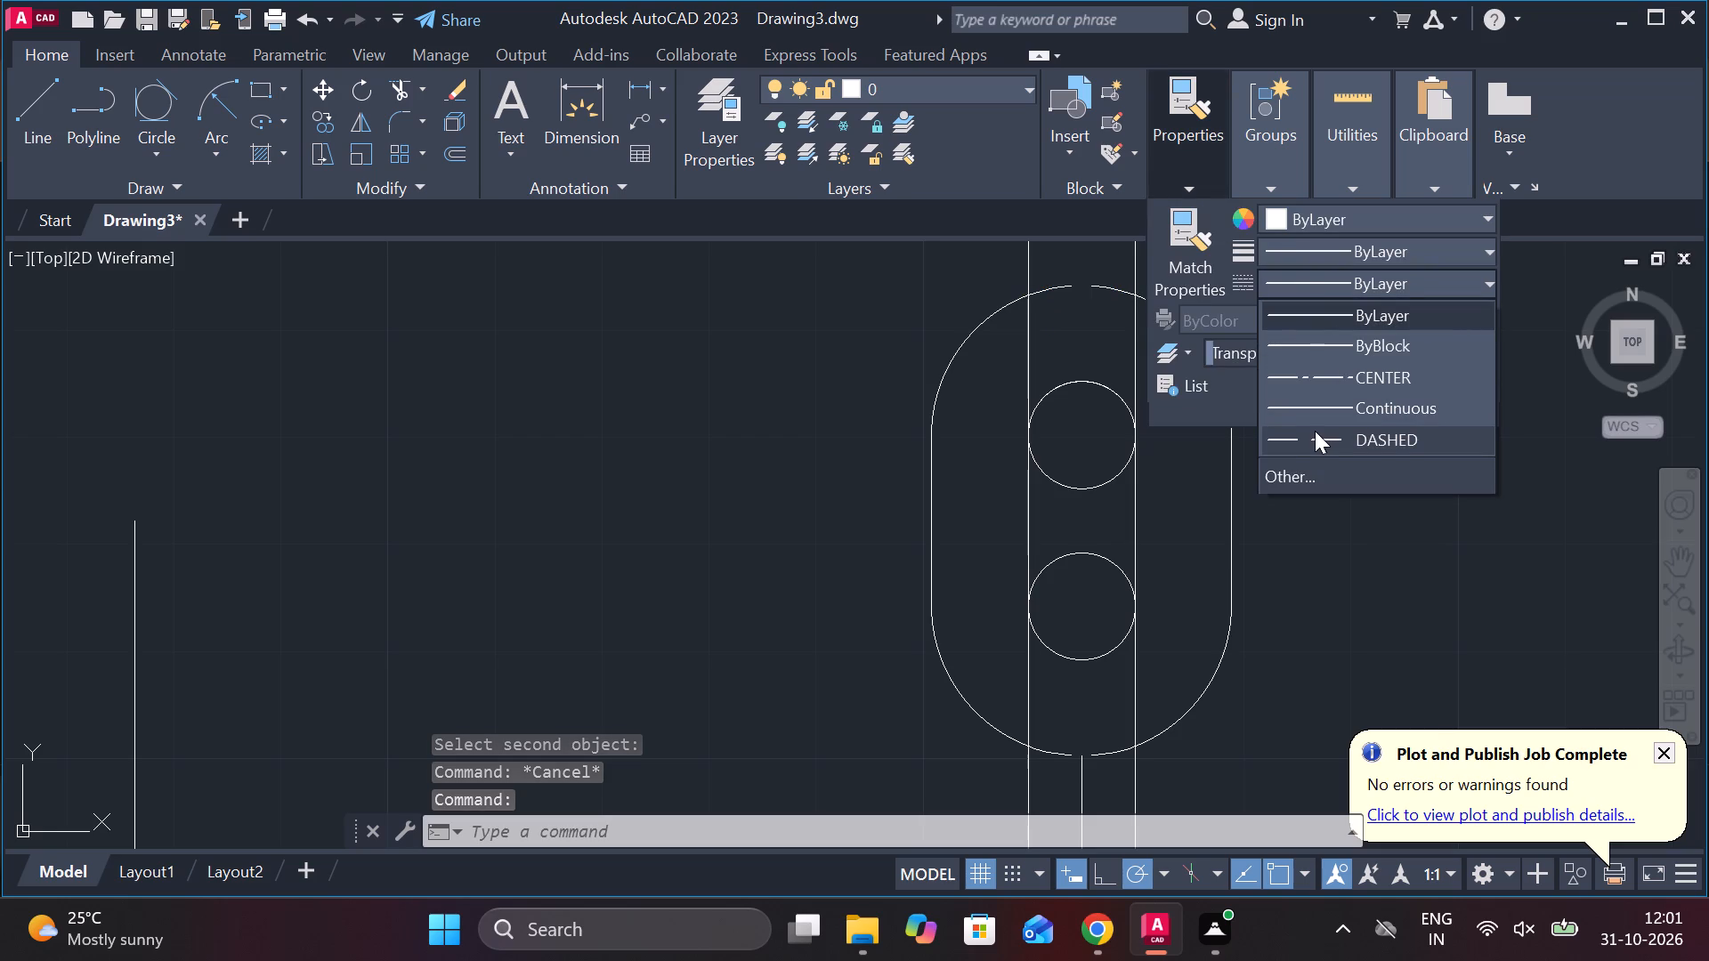
click(1315, 431)
key(Escape)
Set both the linetype global scale factor and the current object scale to 0.1.
scroll(1070, 292, up, 2)
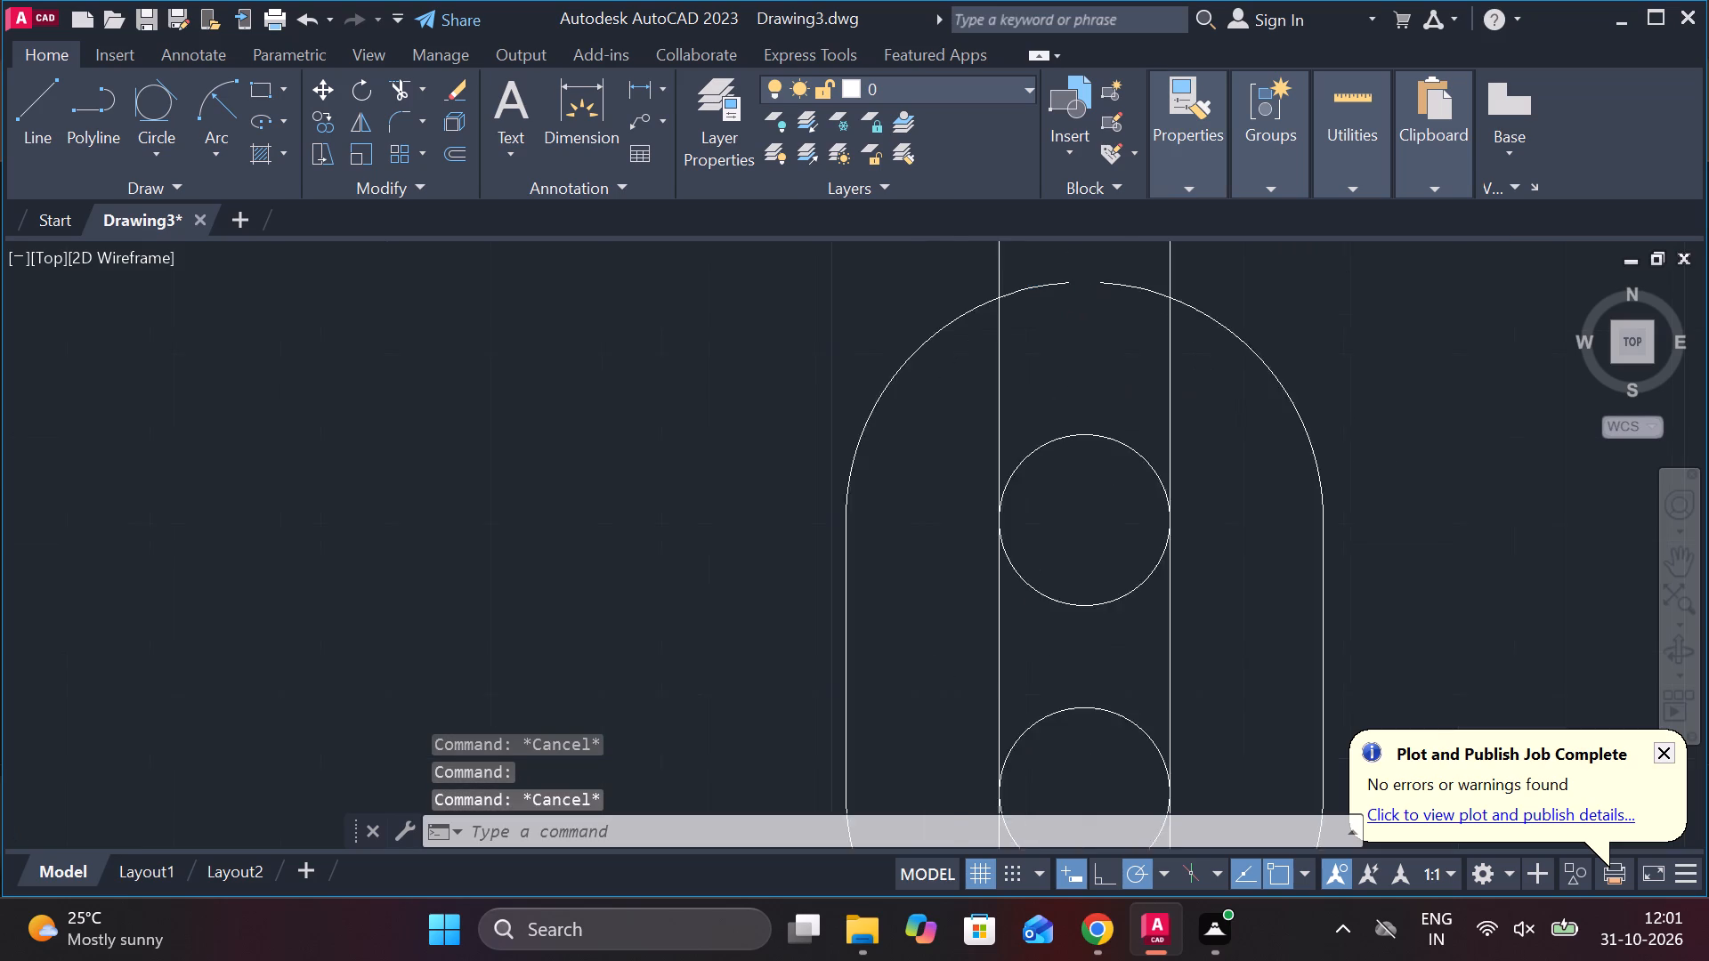
click(1146, 288)
key(Escape)
click(1148, 282)
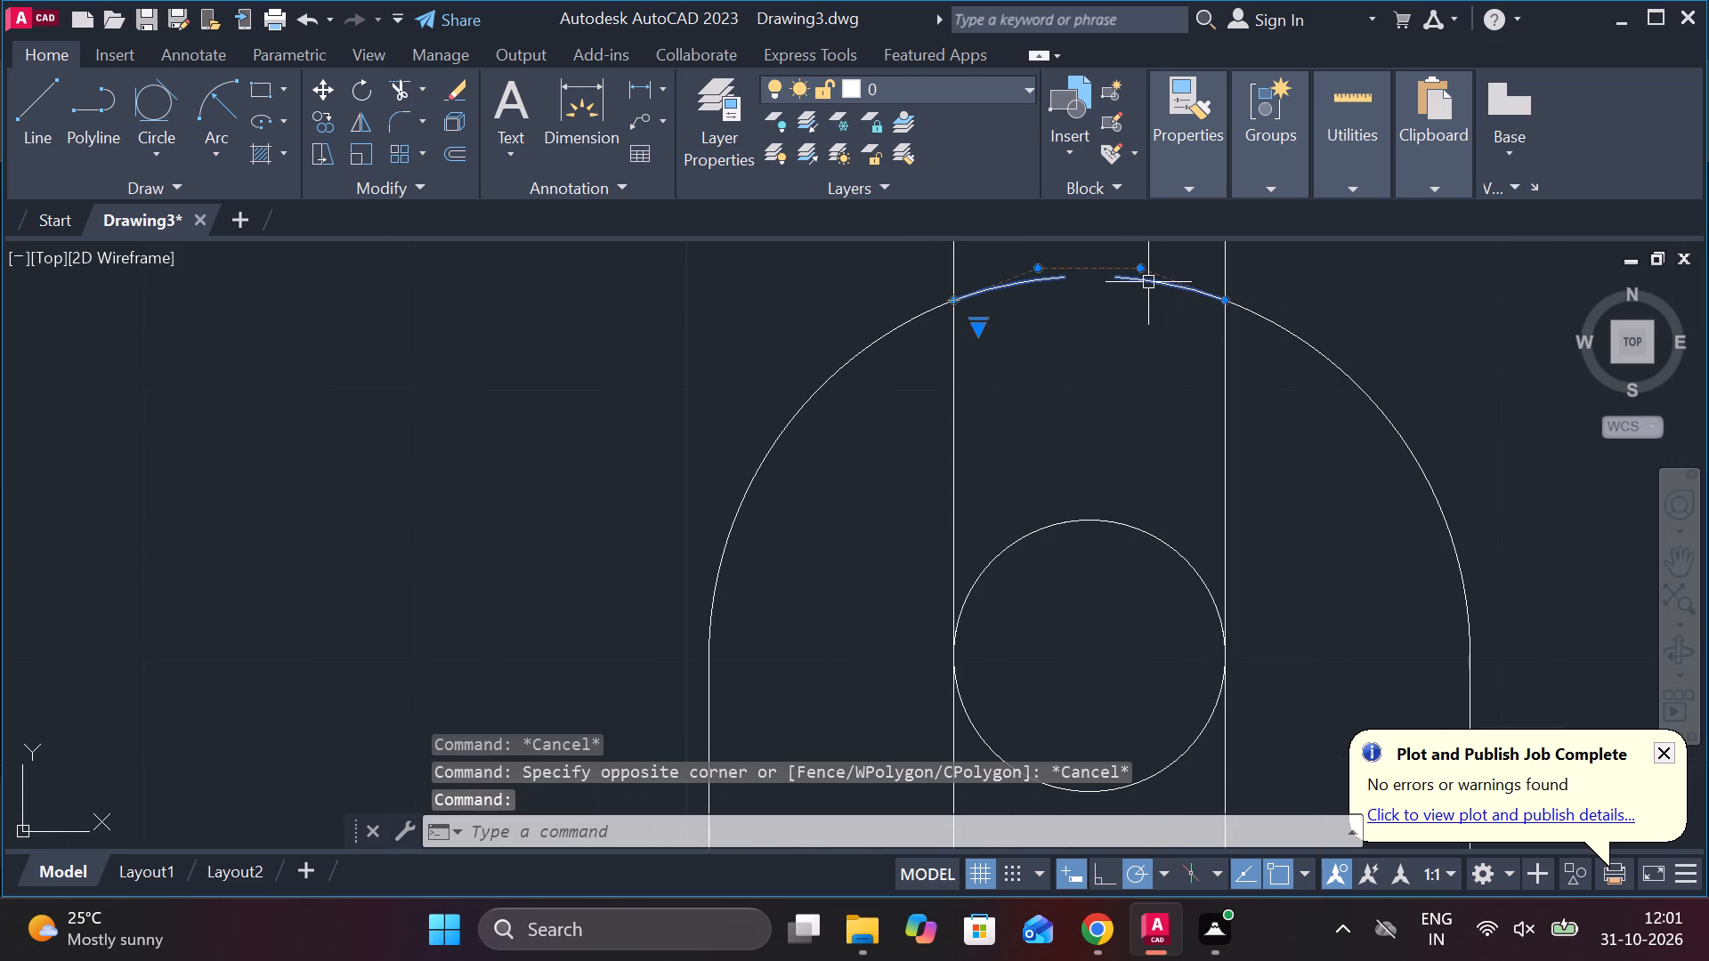
key(Escape)
scroll(1138, 318, down, 2)
scroll(1203, 404, down, 1)
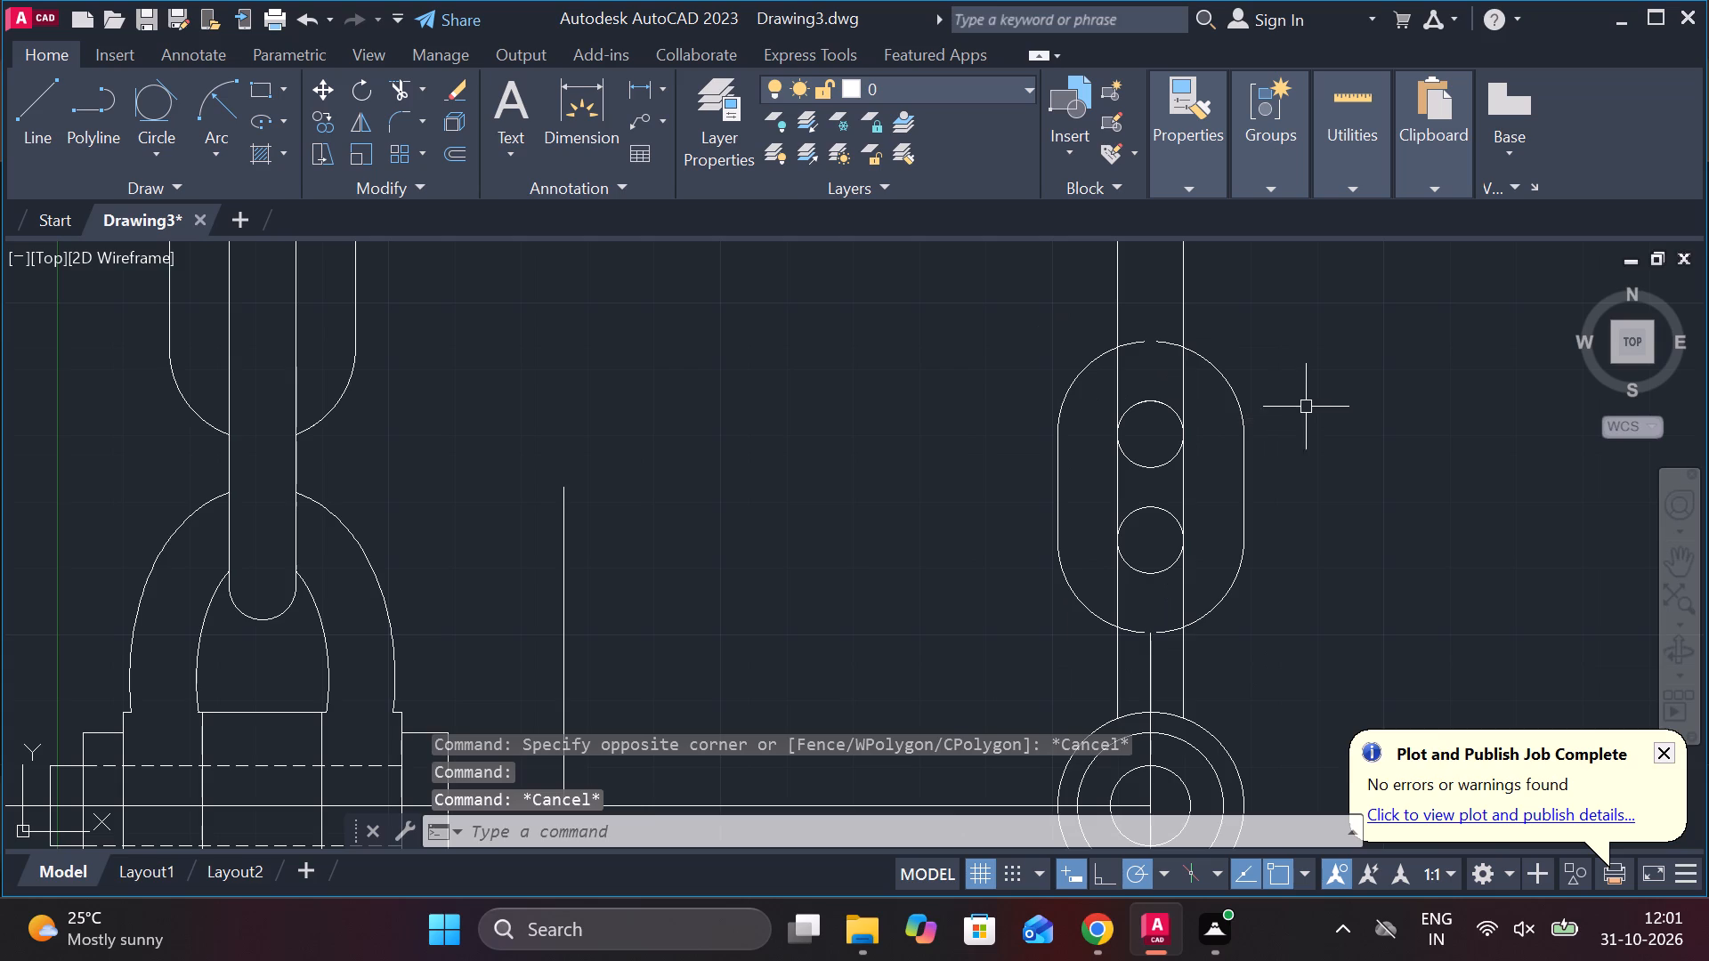
click(1194, 187)
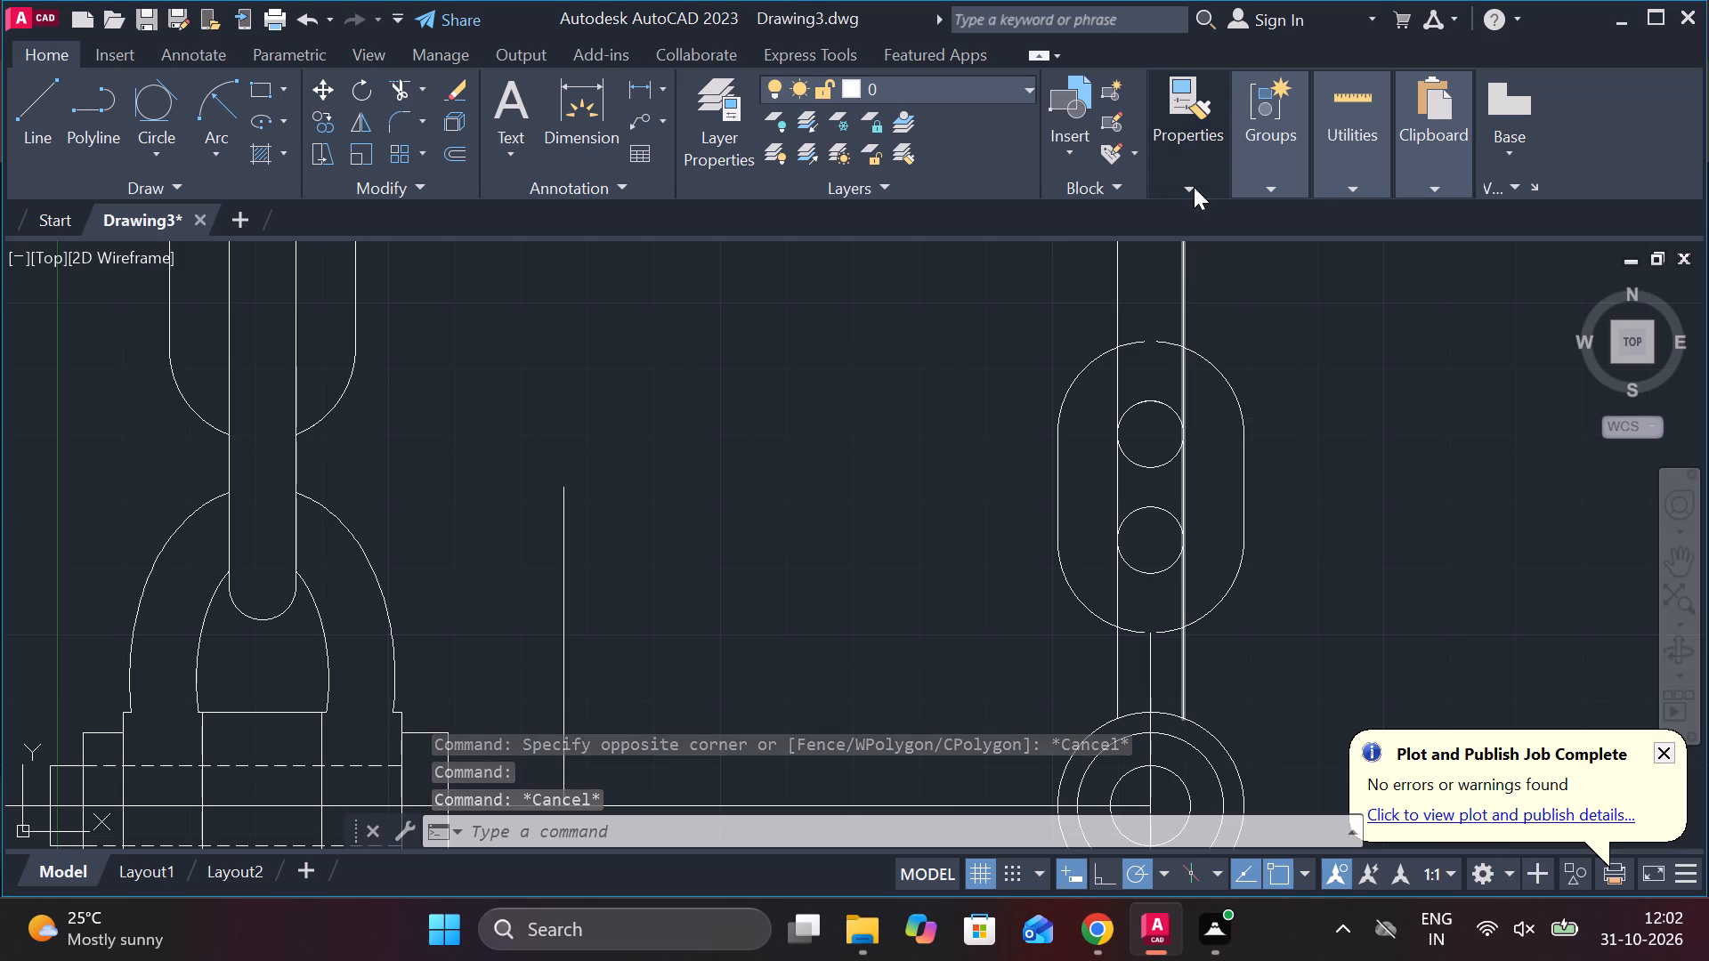
click(1349, 290)
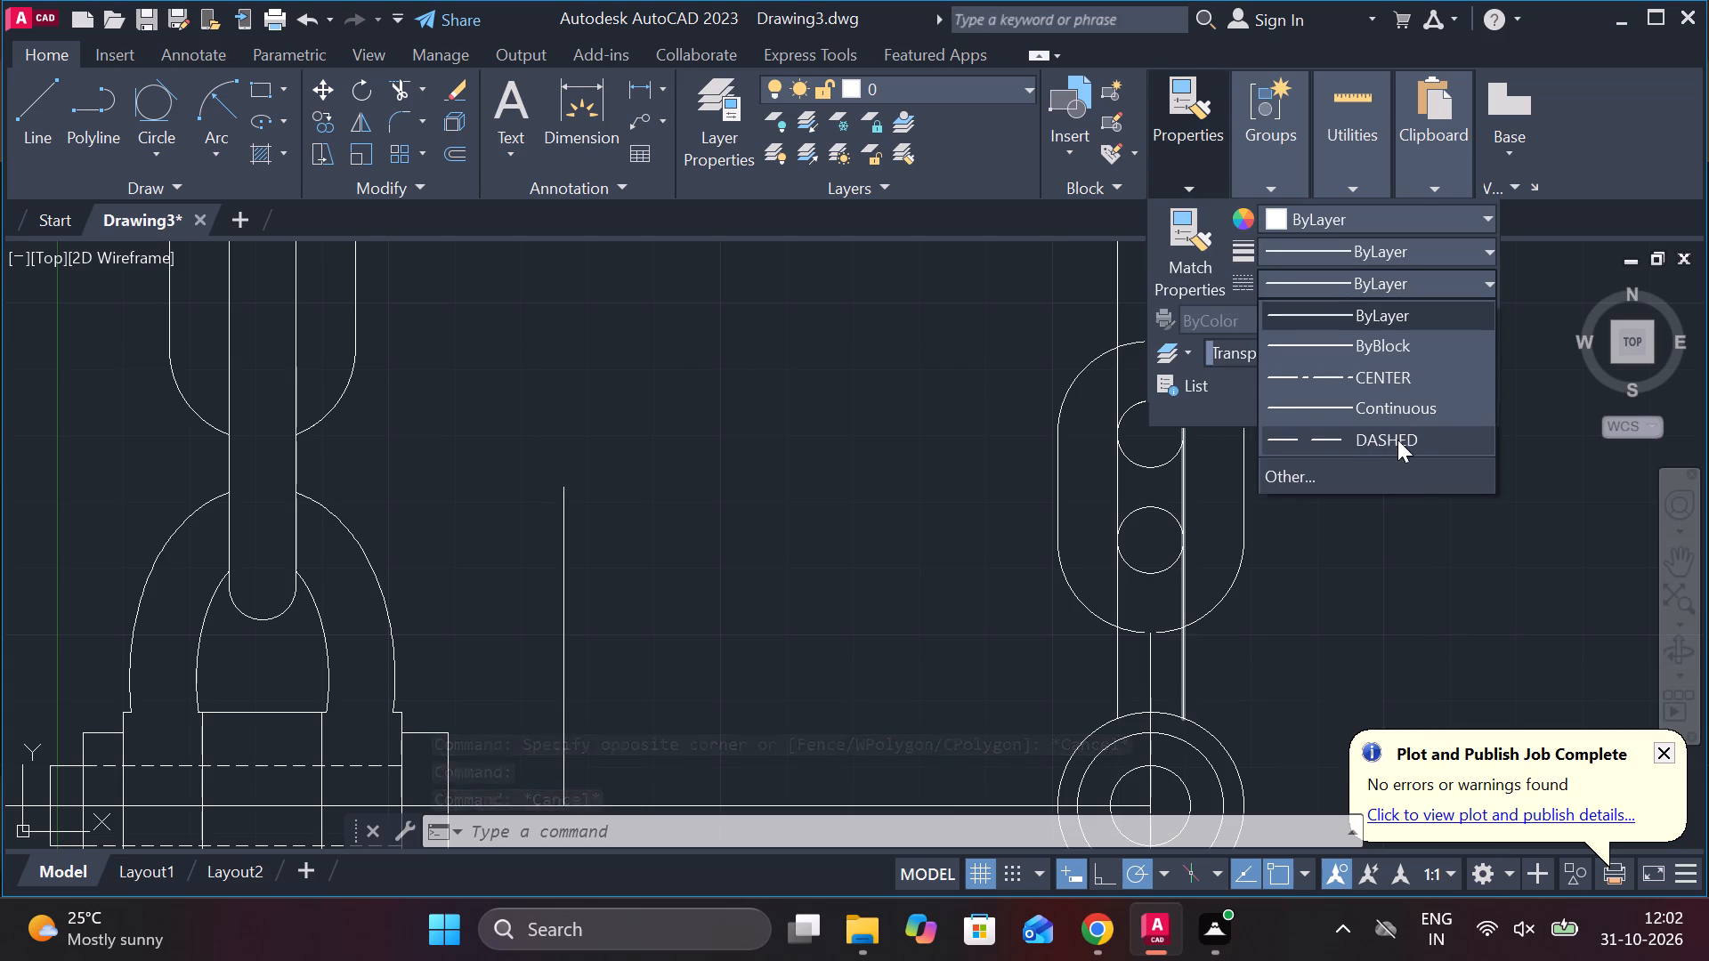
click(1313, 476)
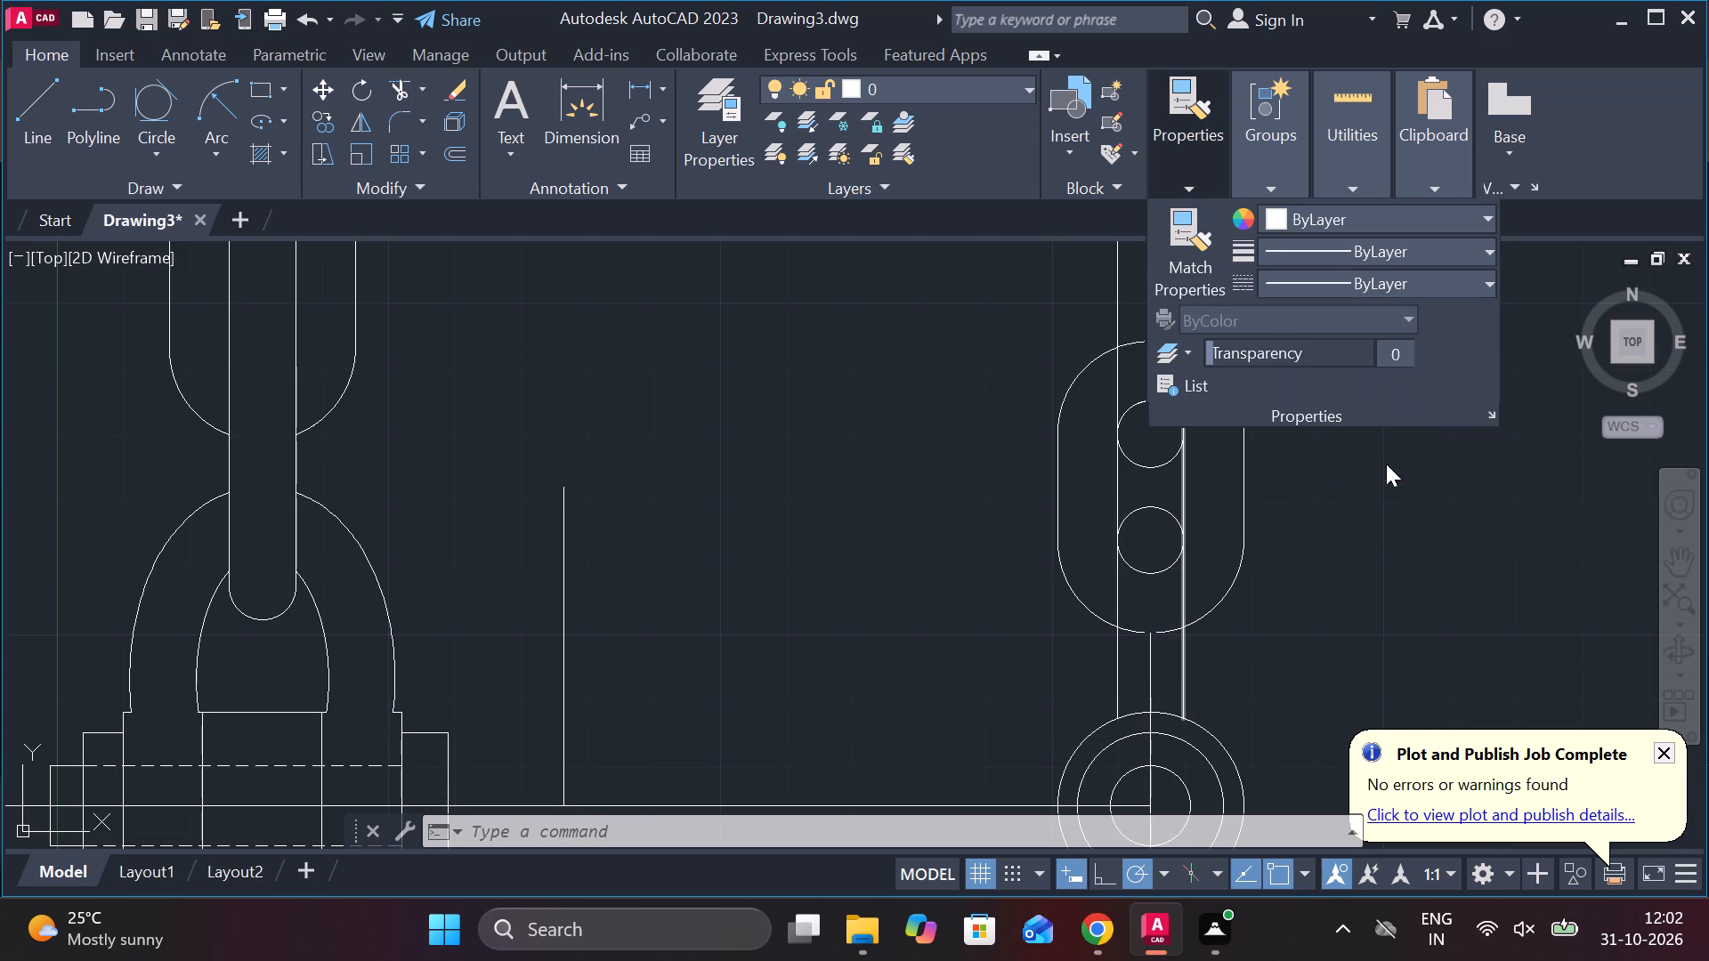
drag(1171, 579, 1009, 585)
key(period)
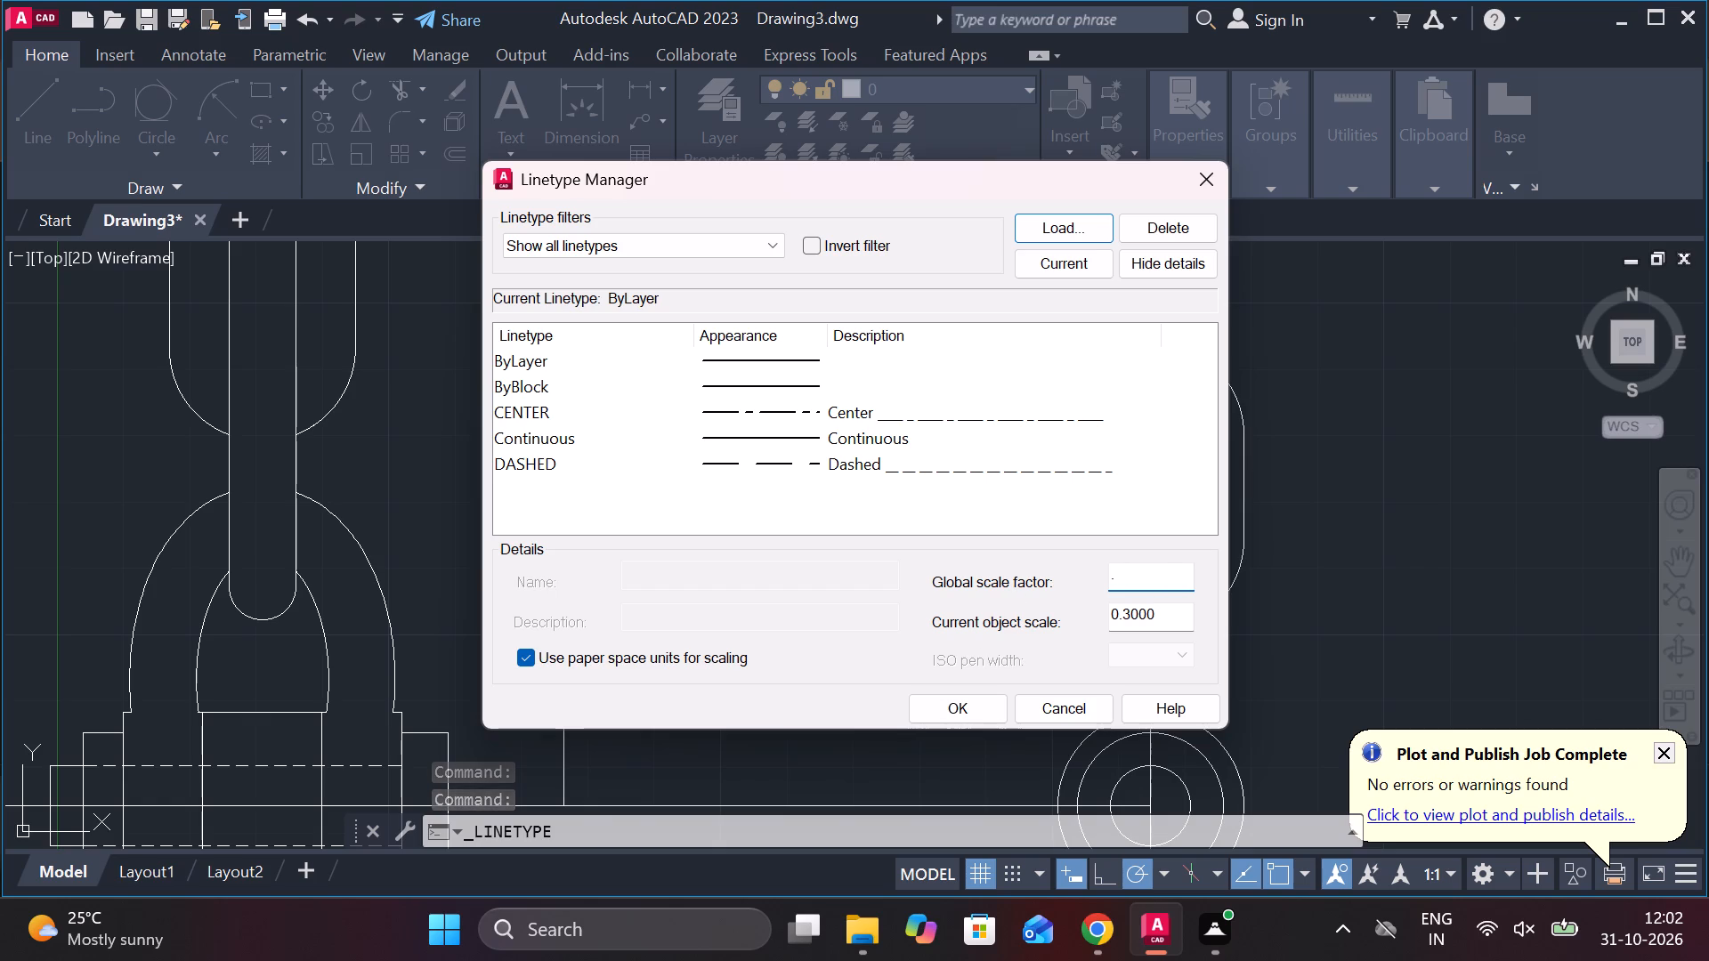
key(1)
drag(1178, 611, 1120, 613)
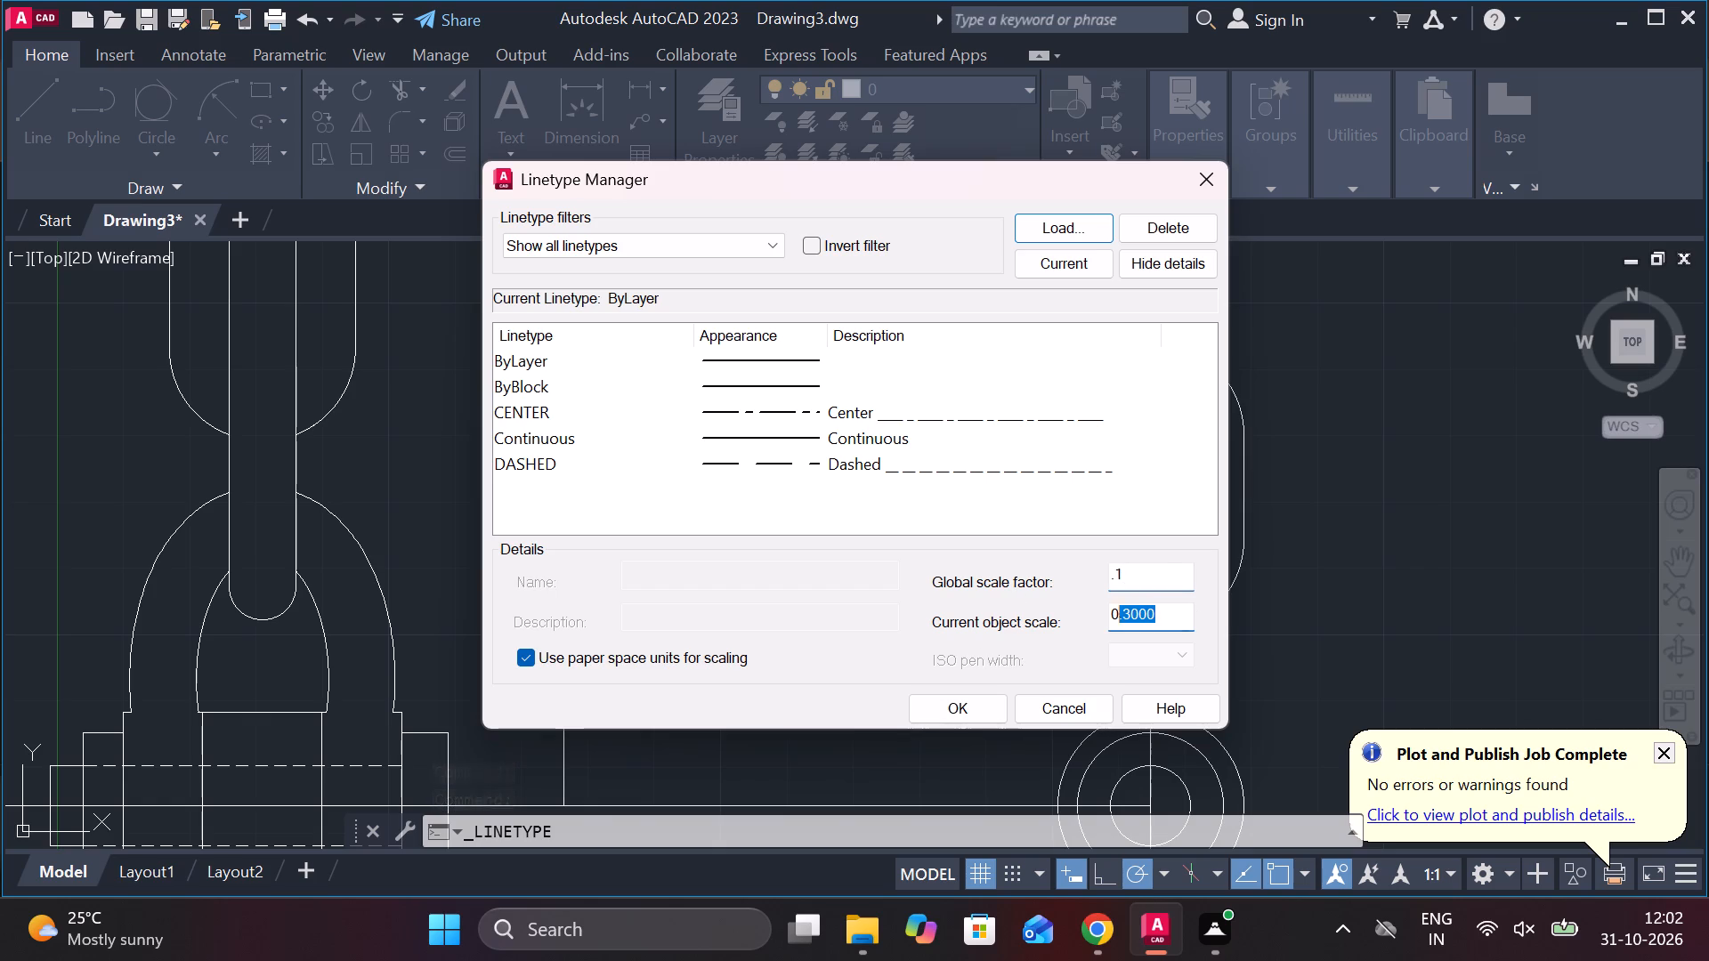
drag(1120, 613, 1033, 613)
text(.1)
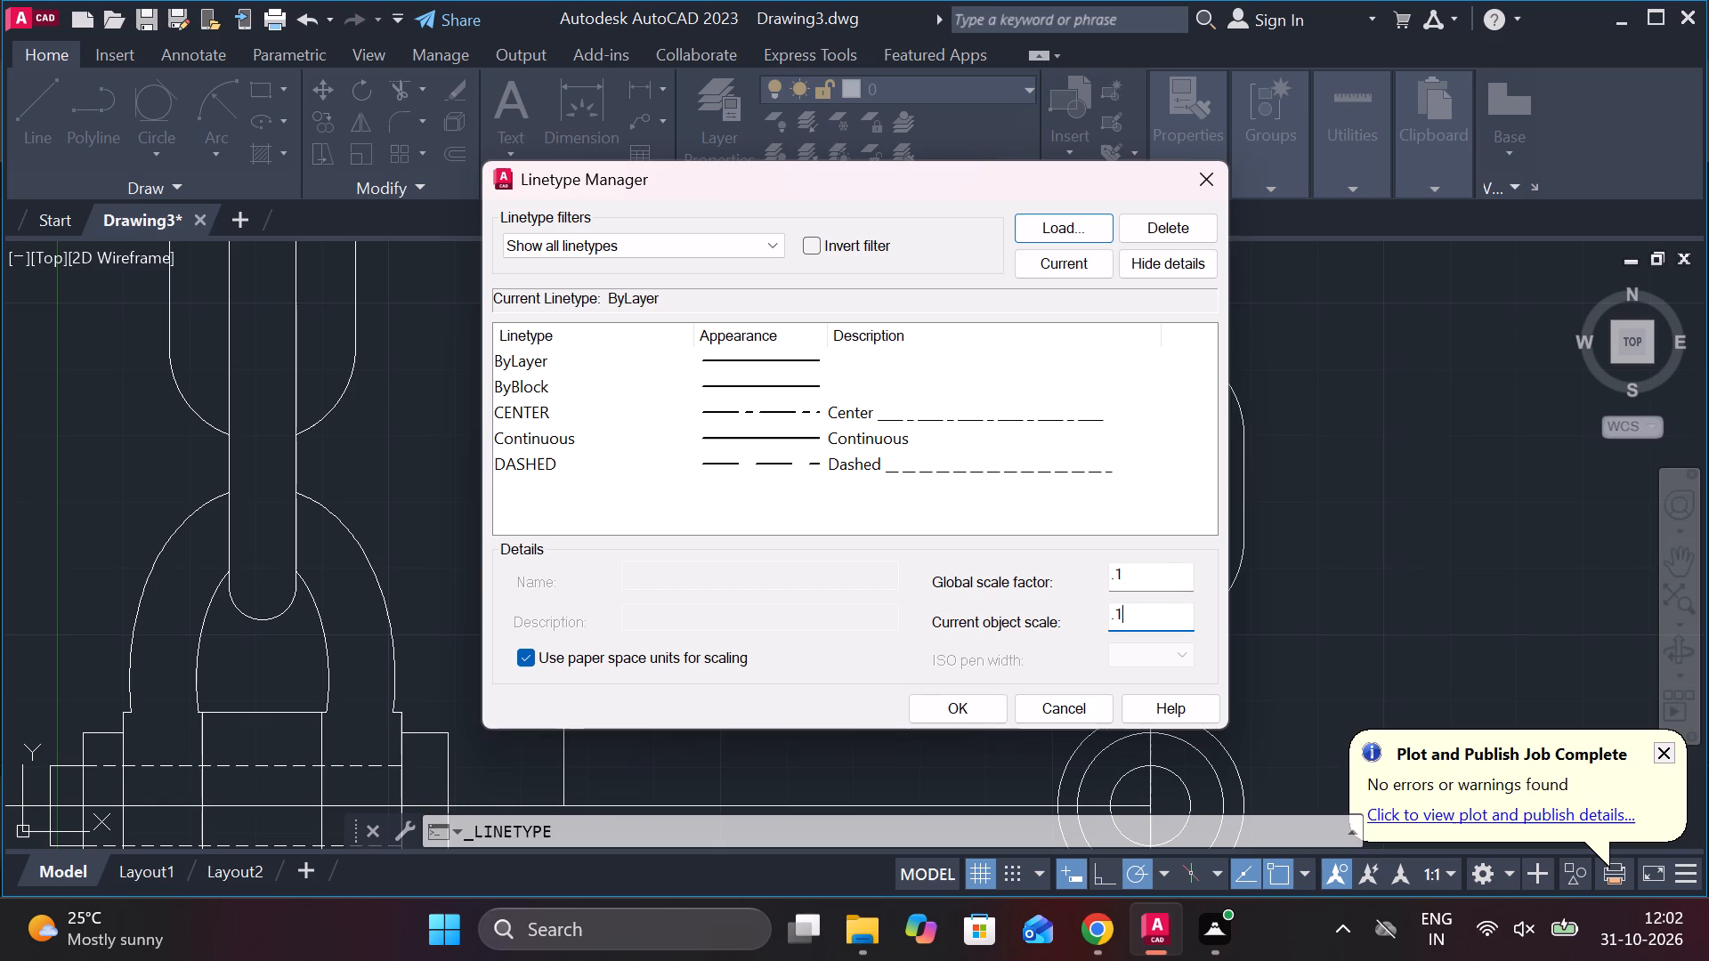
click(971, 702)
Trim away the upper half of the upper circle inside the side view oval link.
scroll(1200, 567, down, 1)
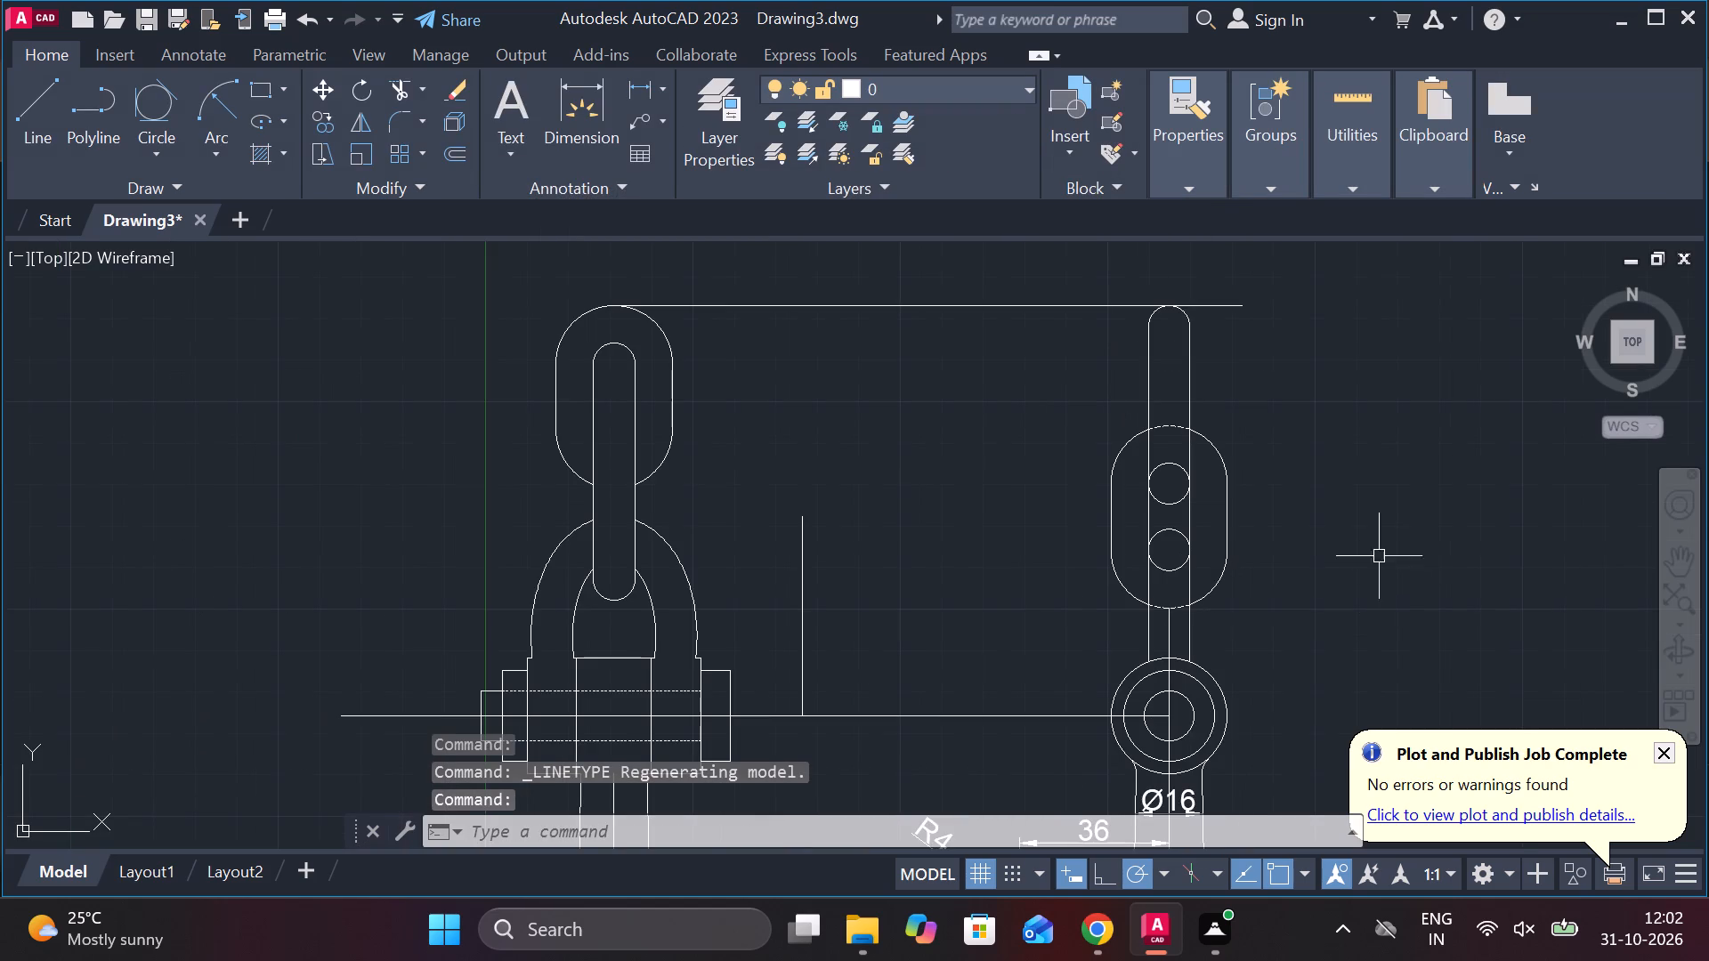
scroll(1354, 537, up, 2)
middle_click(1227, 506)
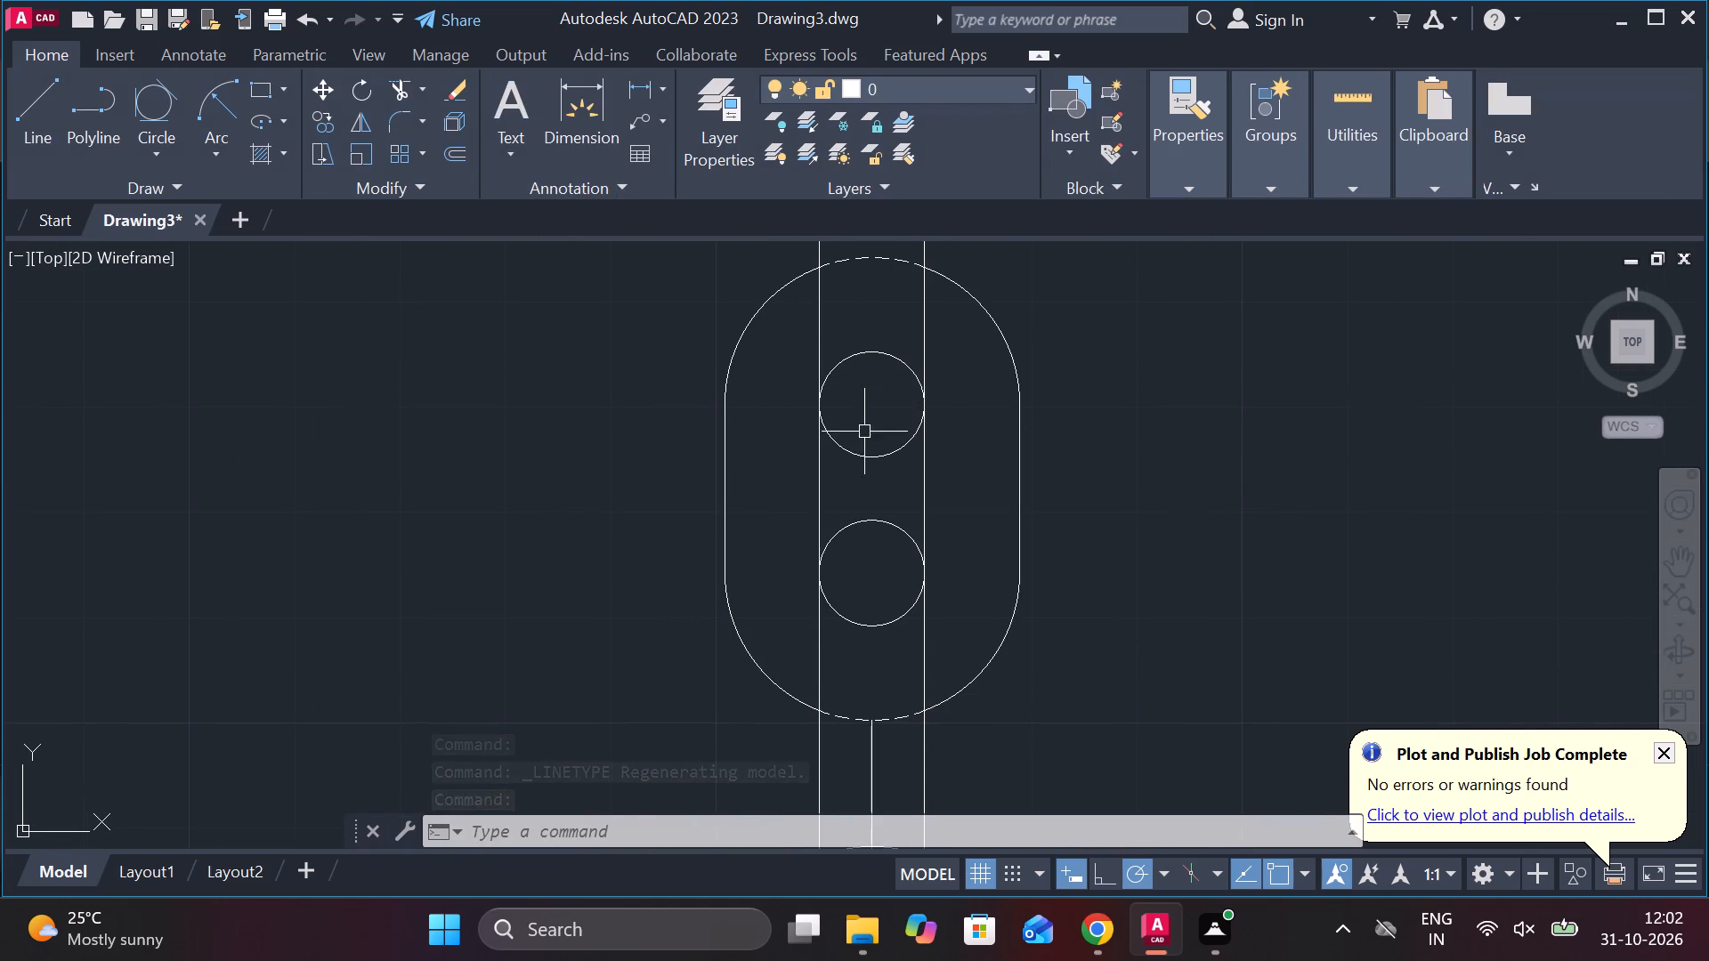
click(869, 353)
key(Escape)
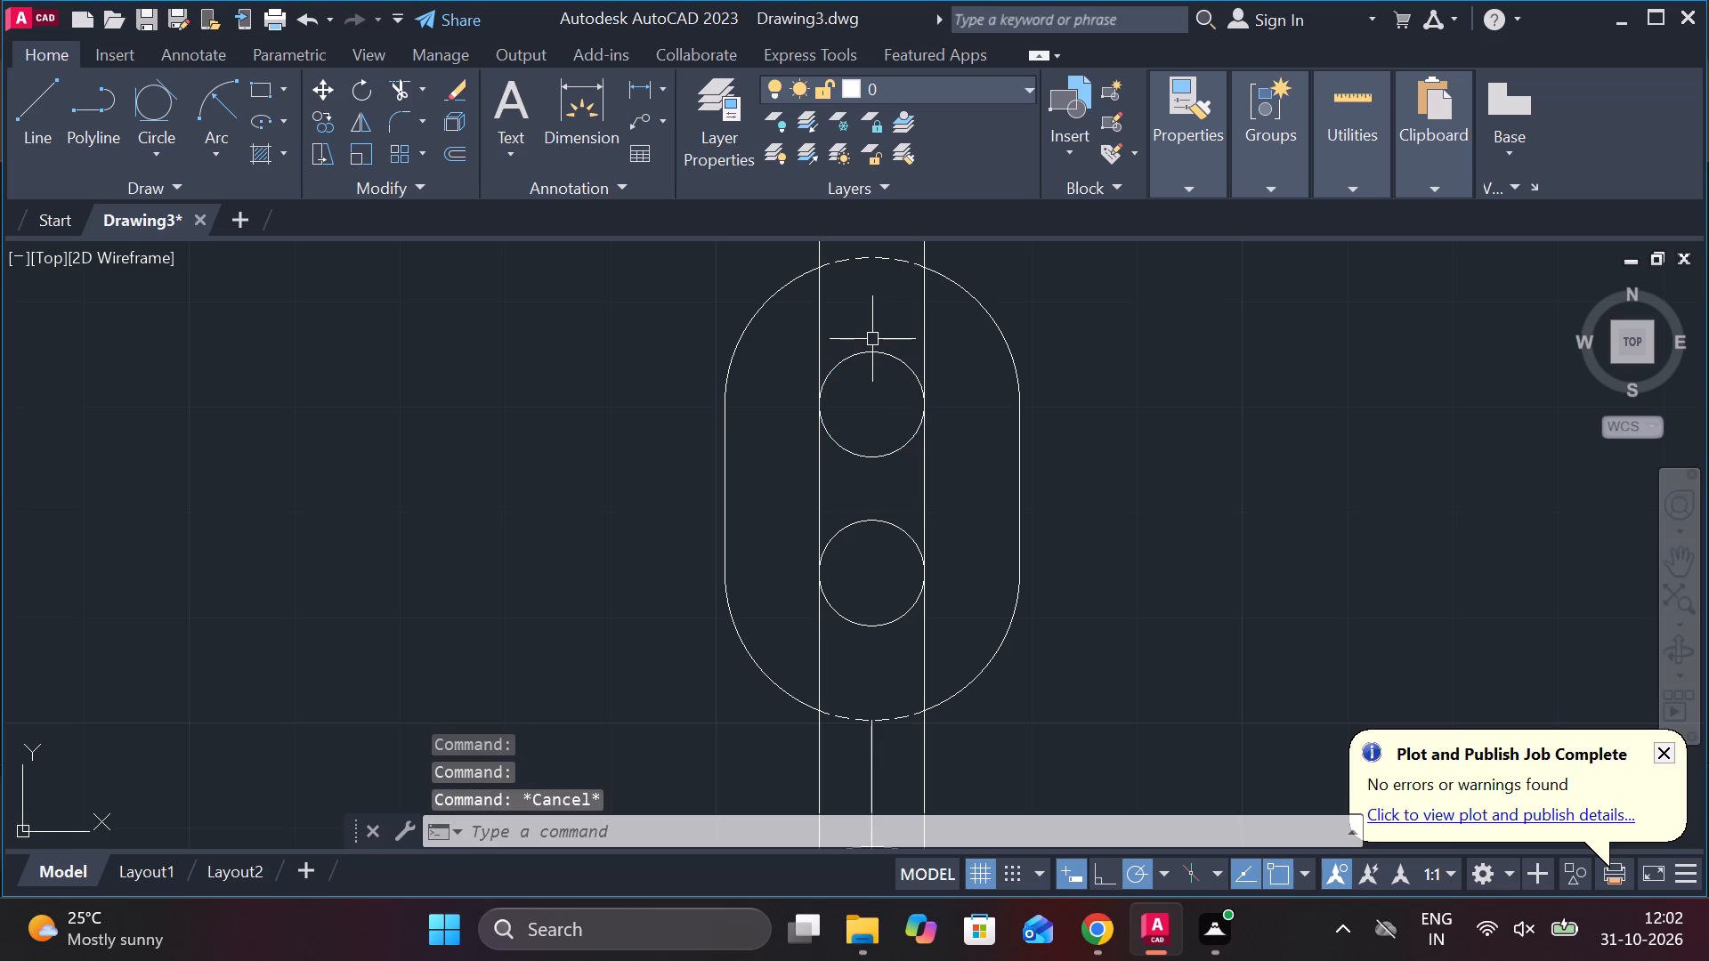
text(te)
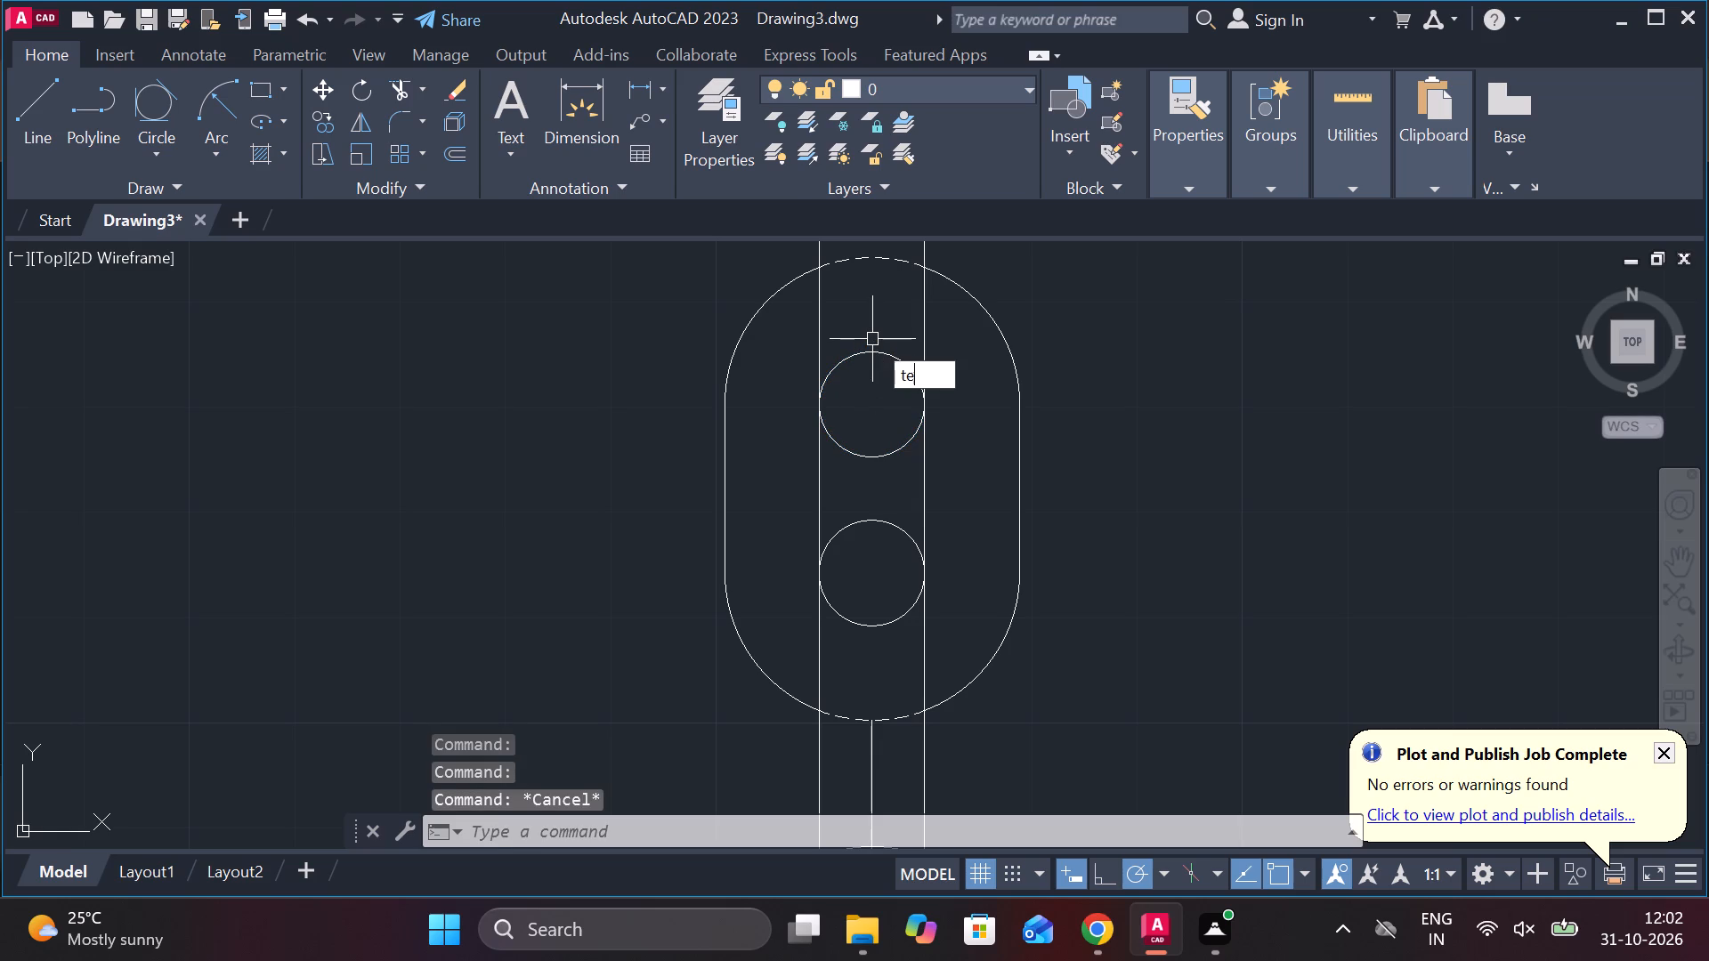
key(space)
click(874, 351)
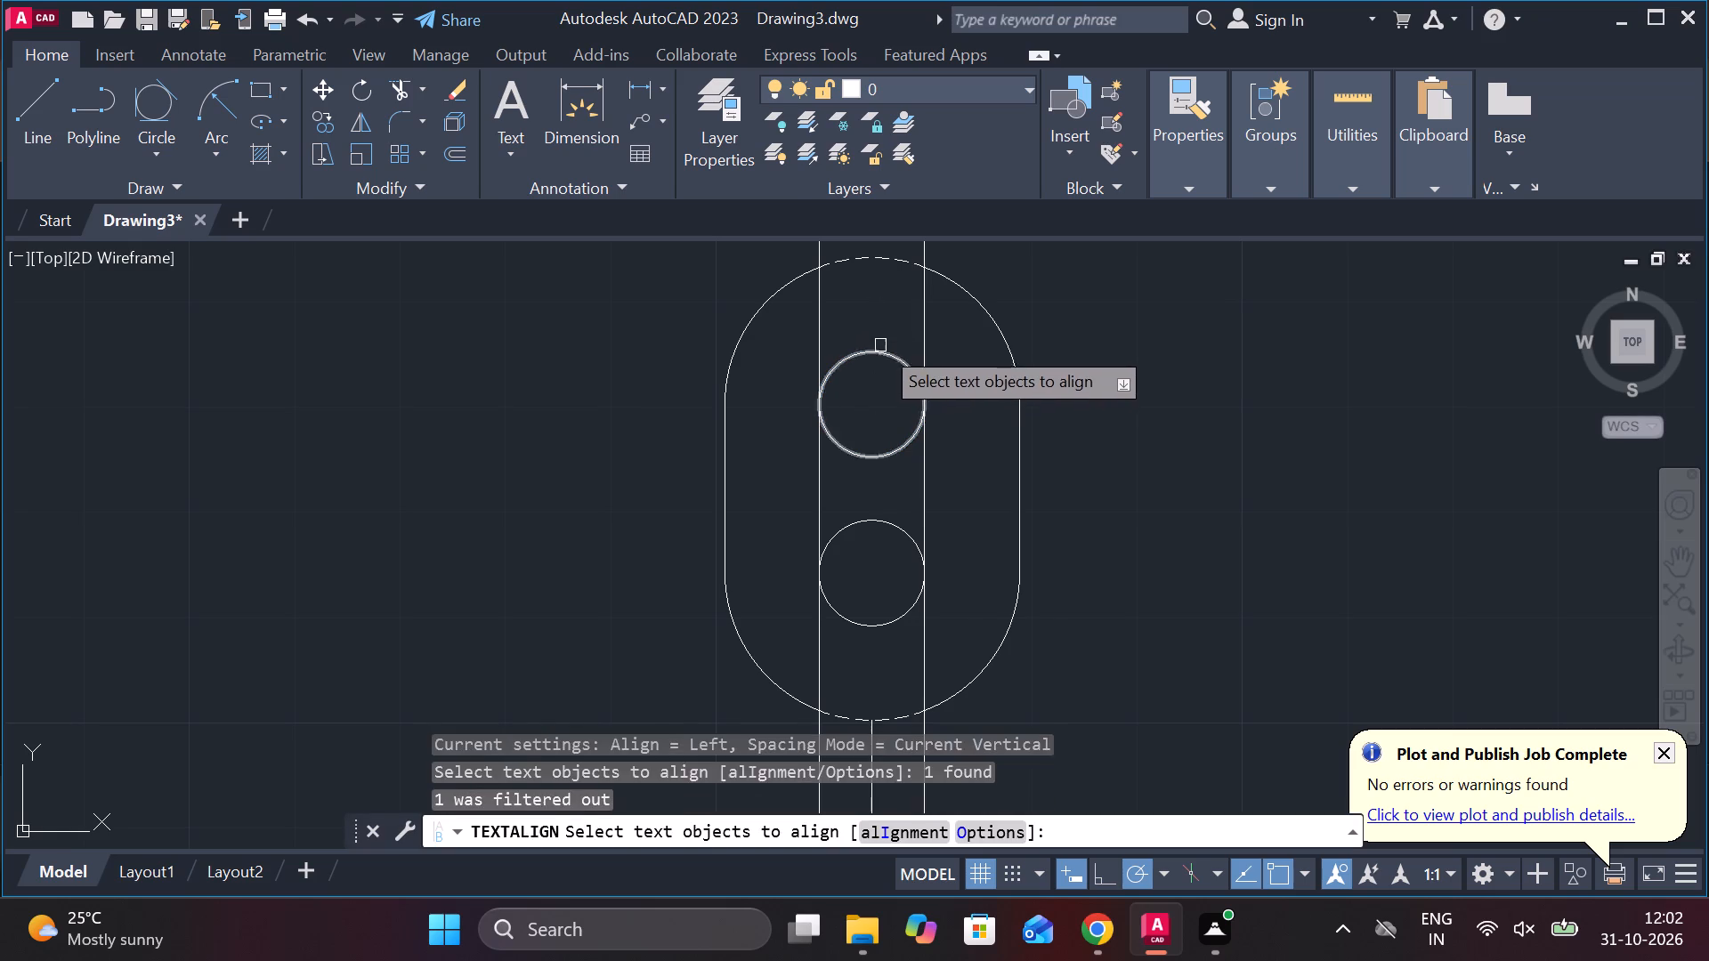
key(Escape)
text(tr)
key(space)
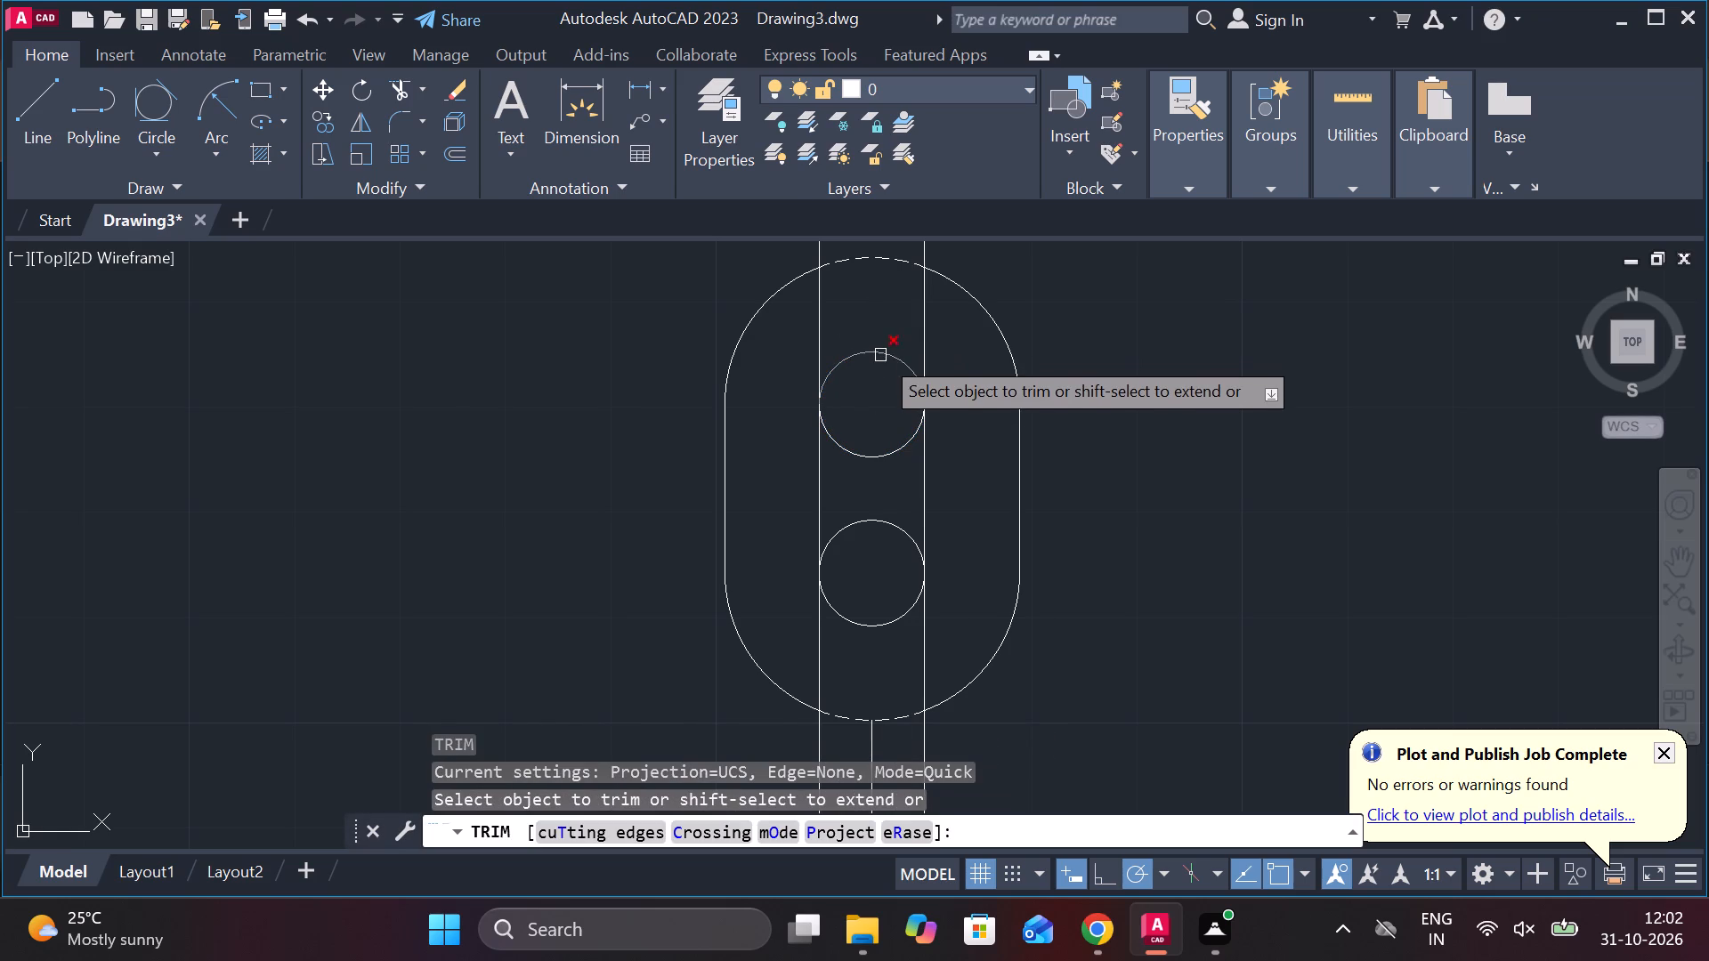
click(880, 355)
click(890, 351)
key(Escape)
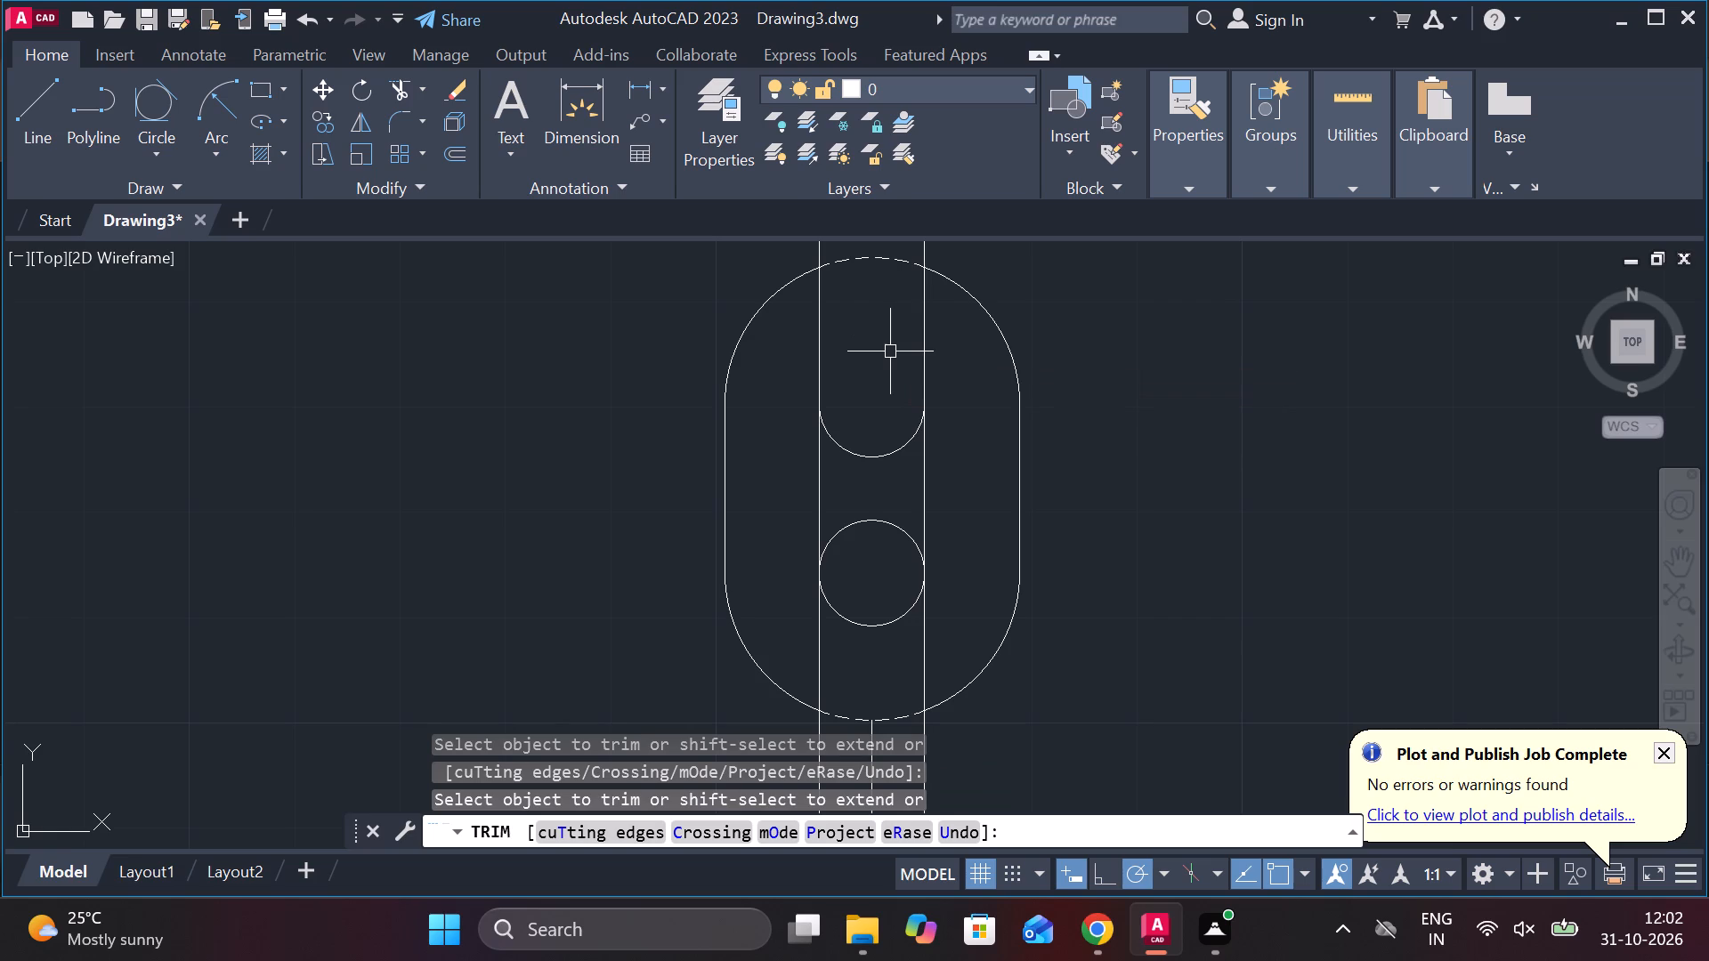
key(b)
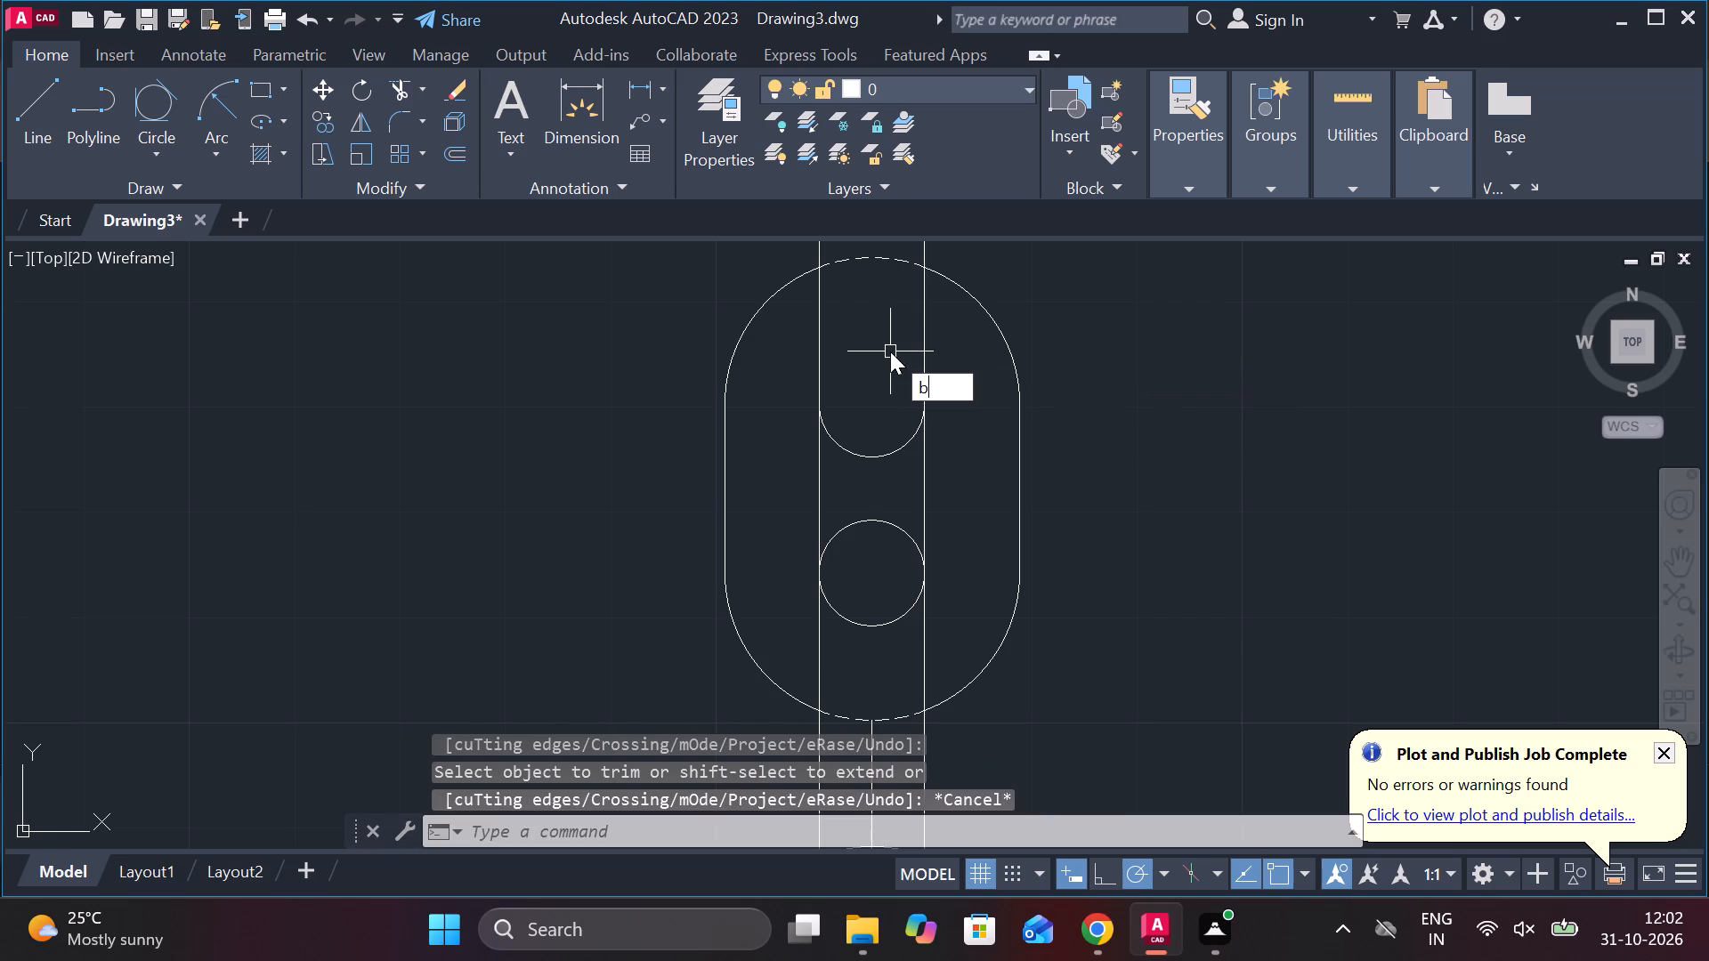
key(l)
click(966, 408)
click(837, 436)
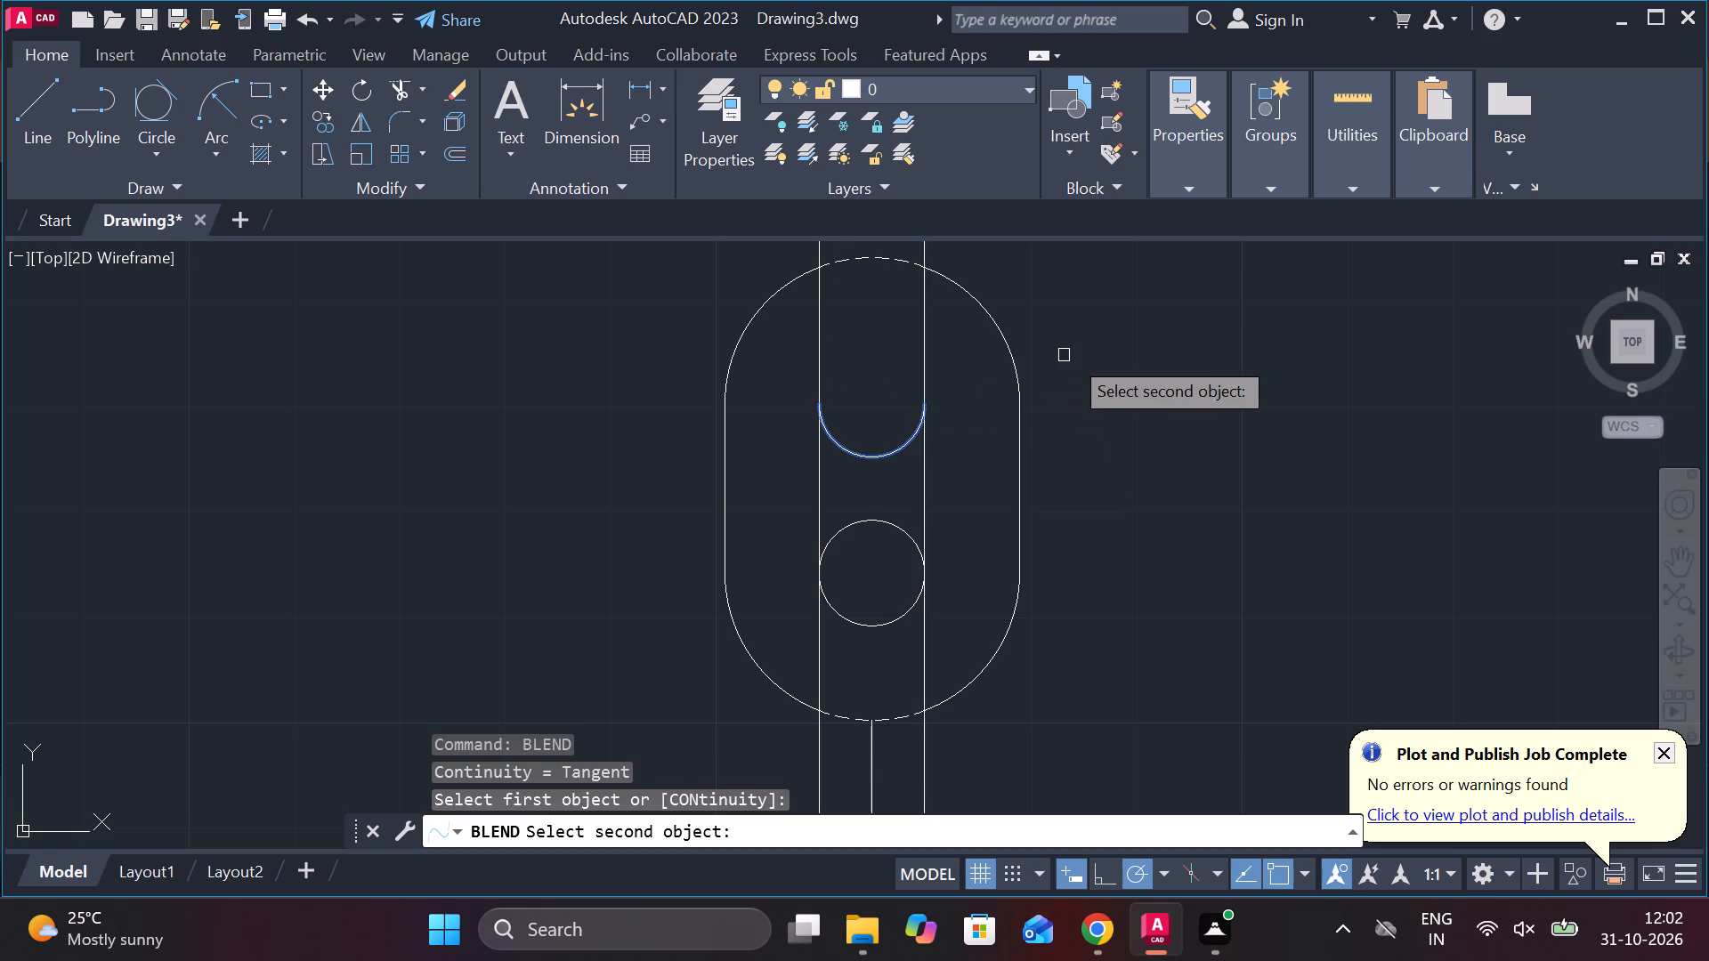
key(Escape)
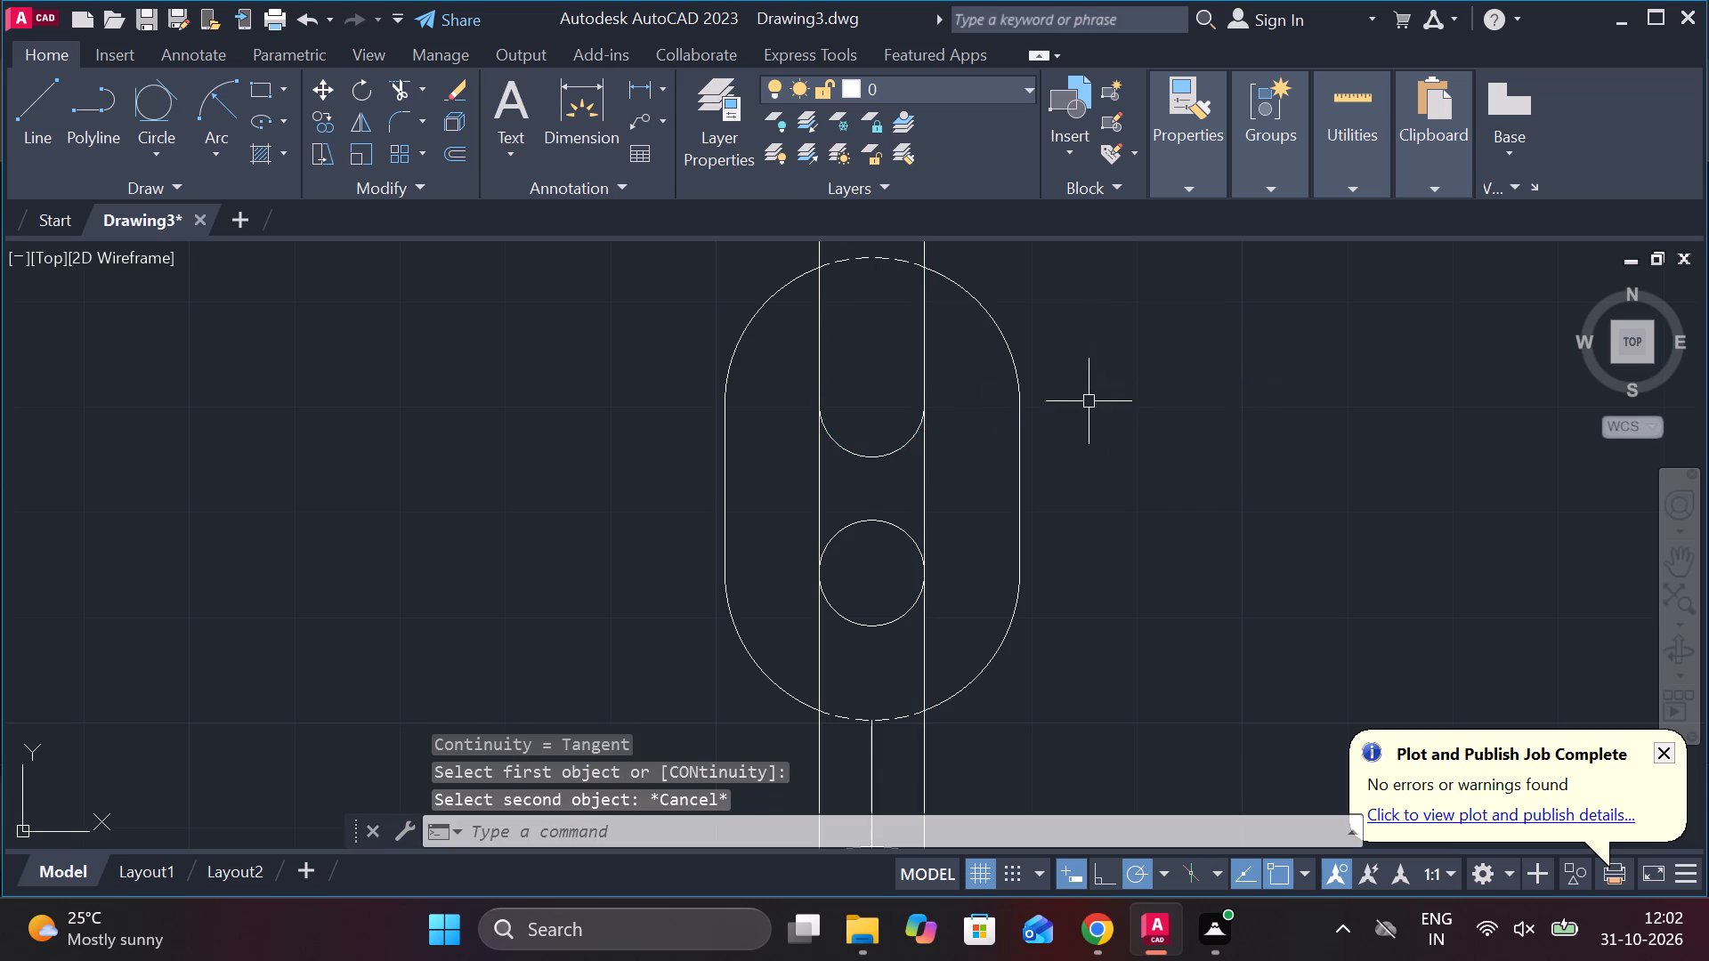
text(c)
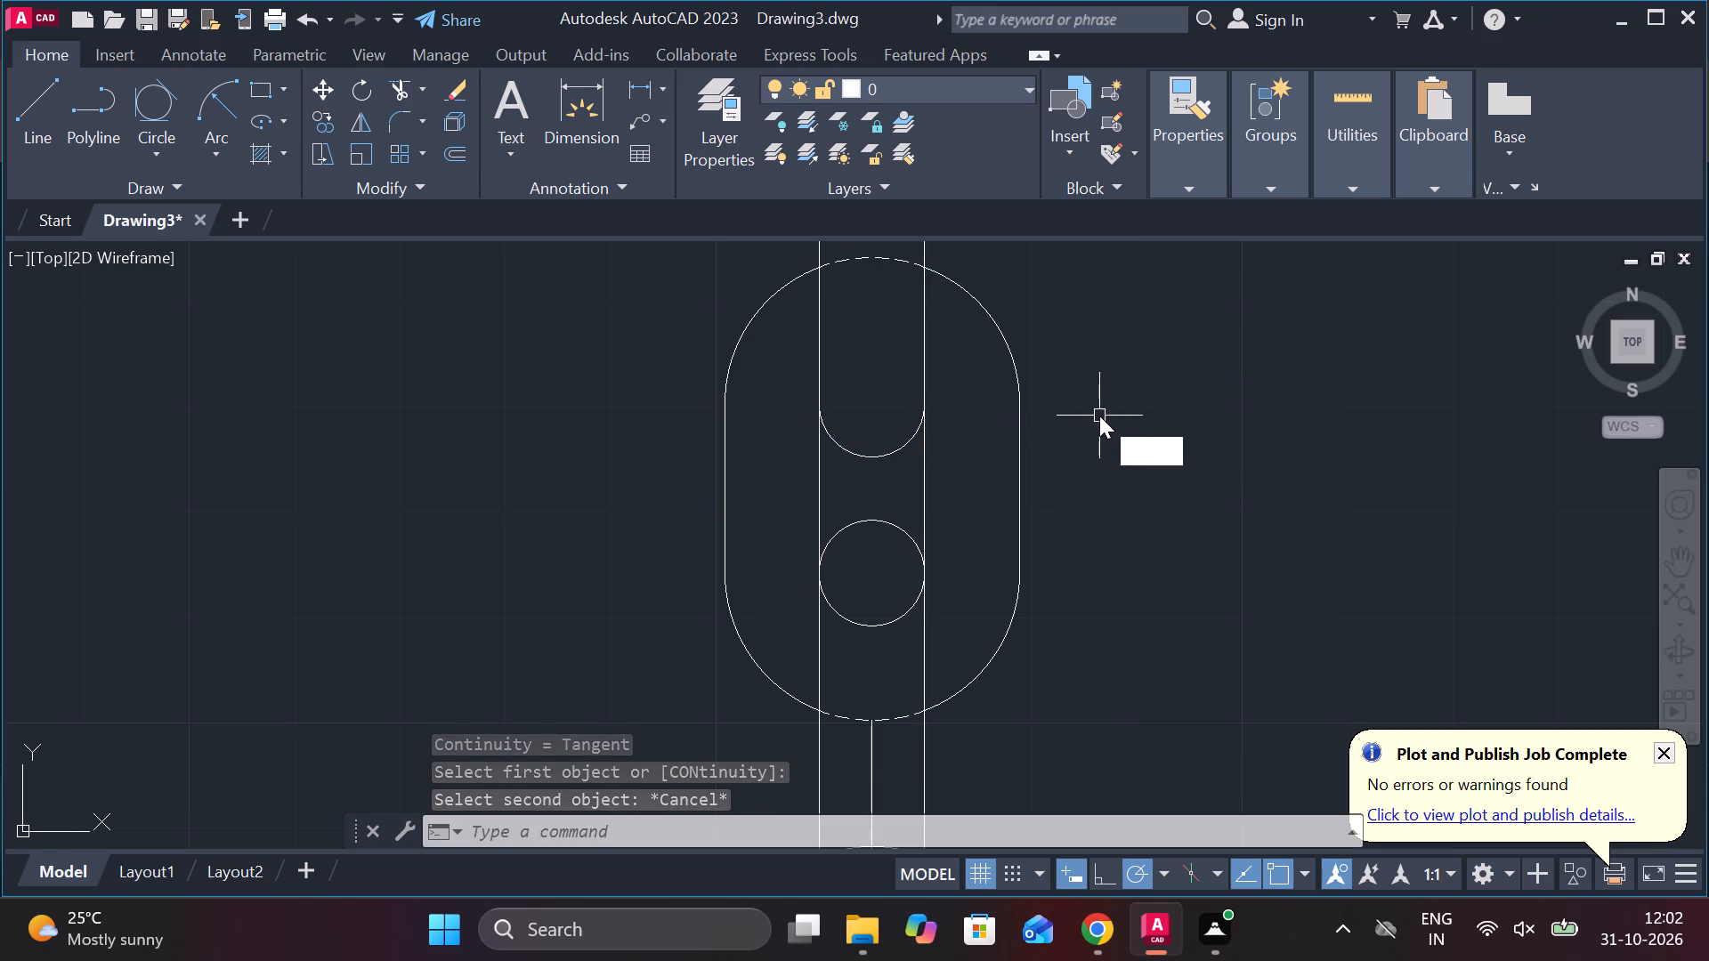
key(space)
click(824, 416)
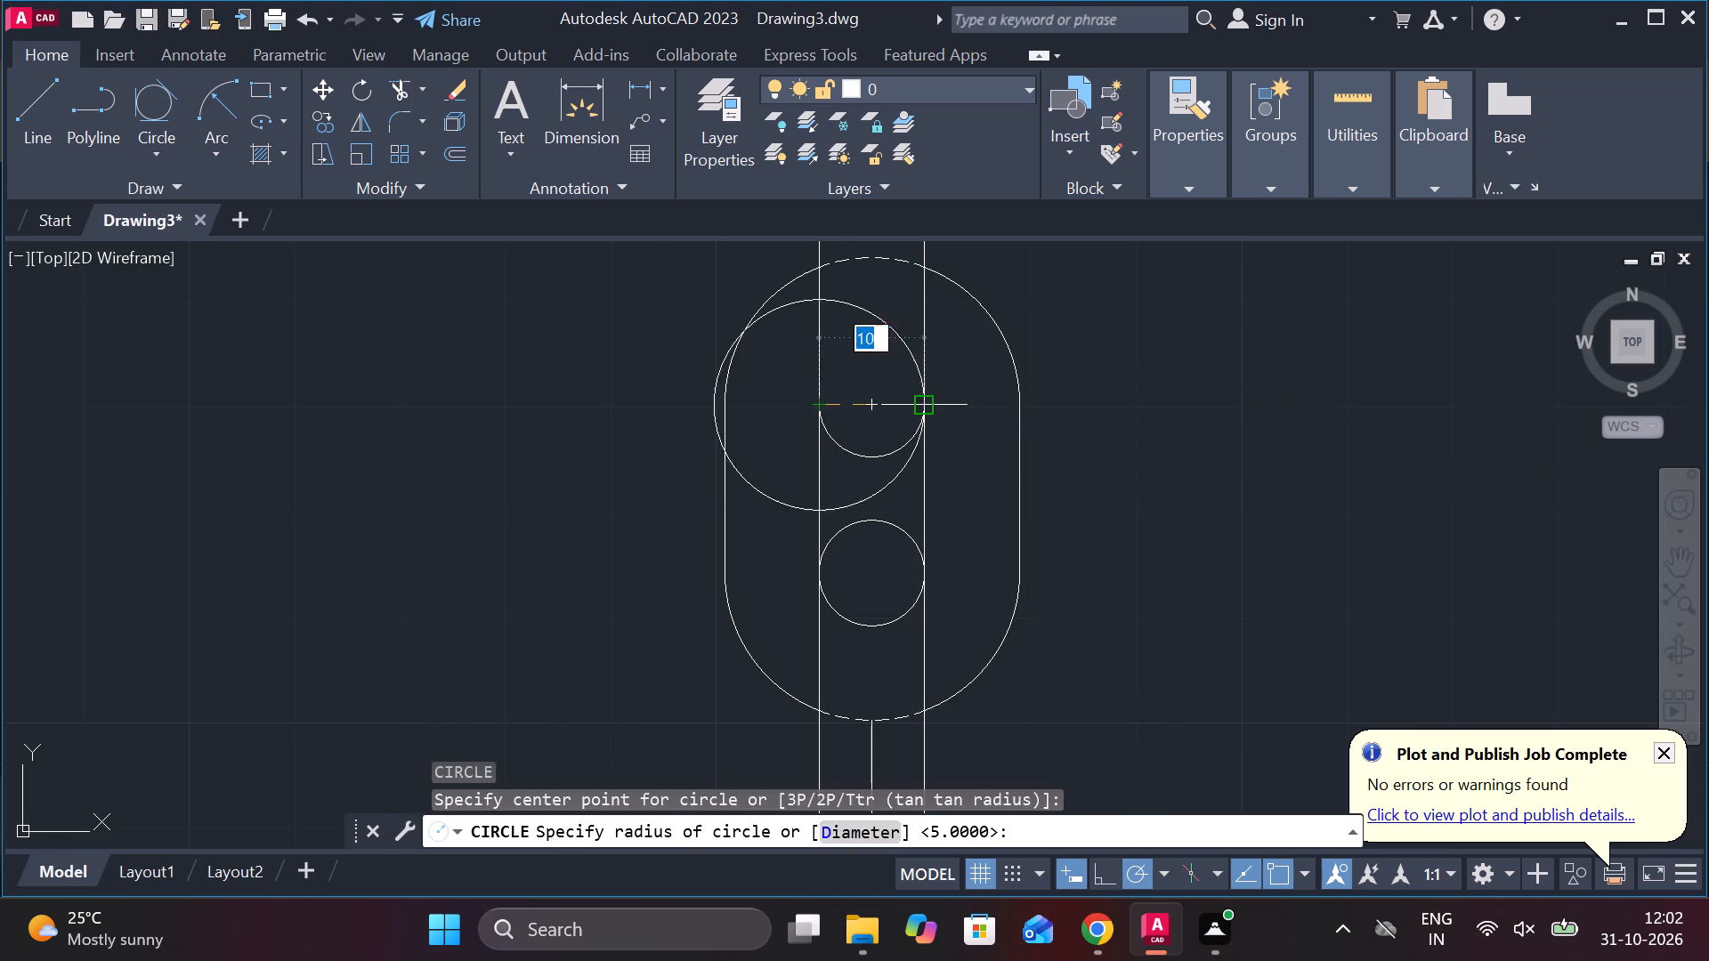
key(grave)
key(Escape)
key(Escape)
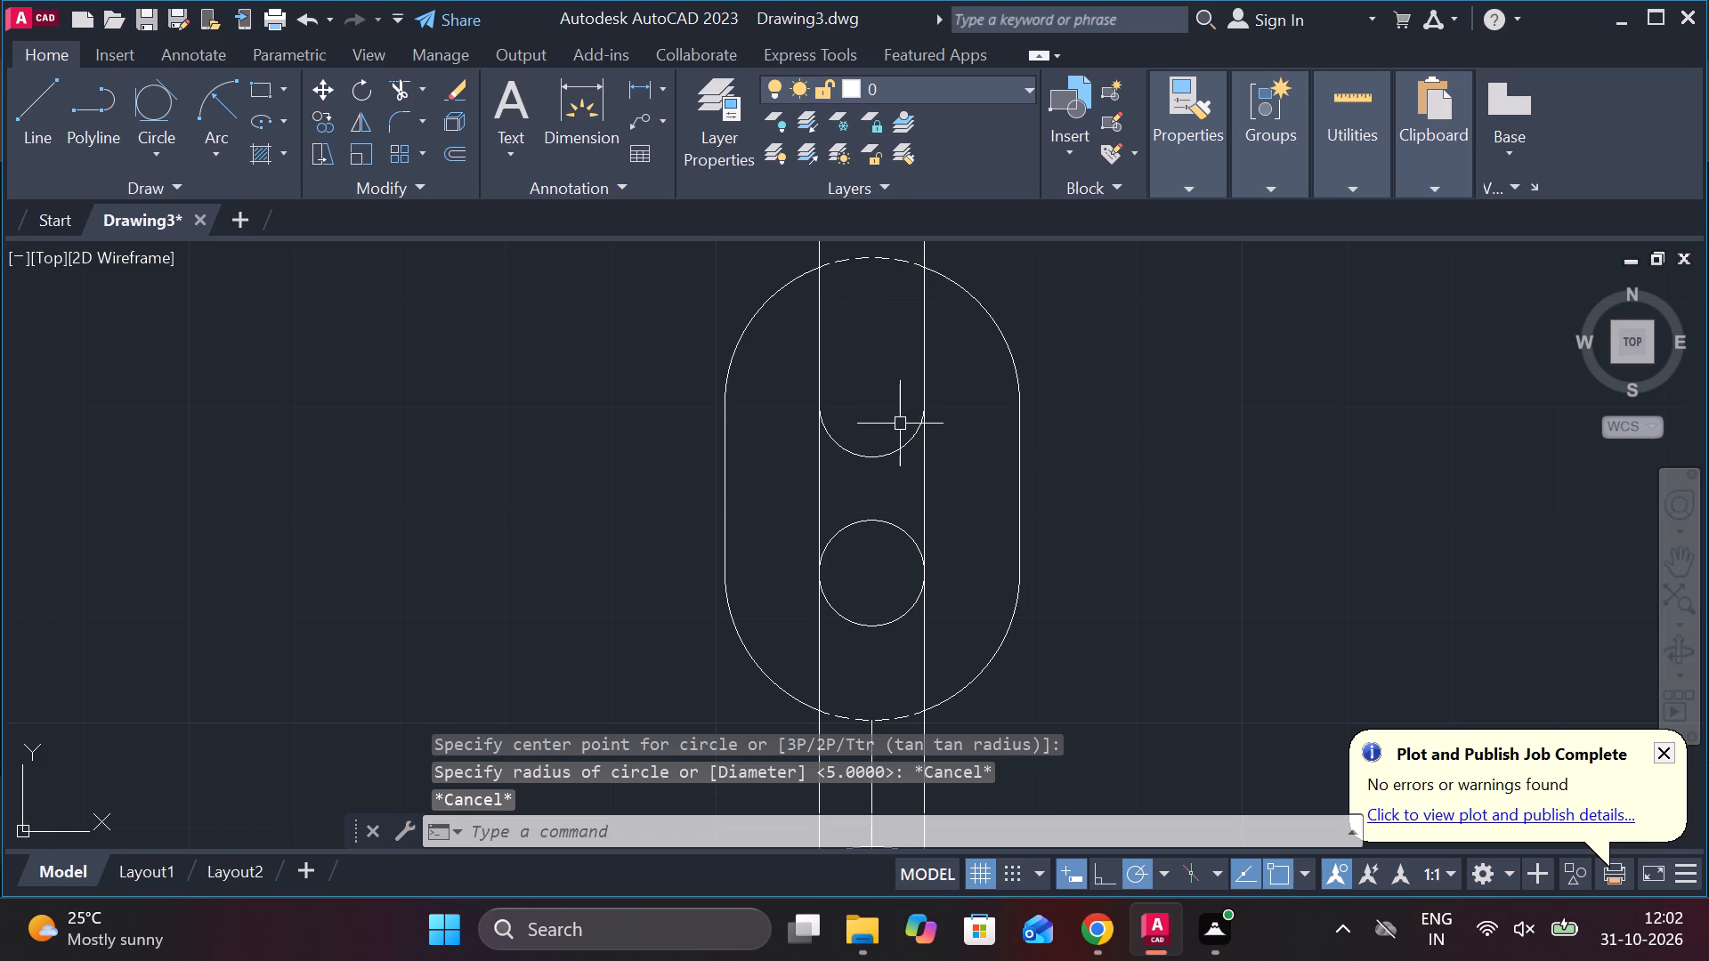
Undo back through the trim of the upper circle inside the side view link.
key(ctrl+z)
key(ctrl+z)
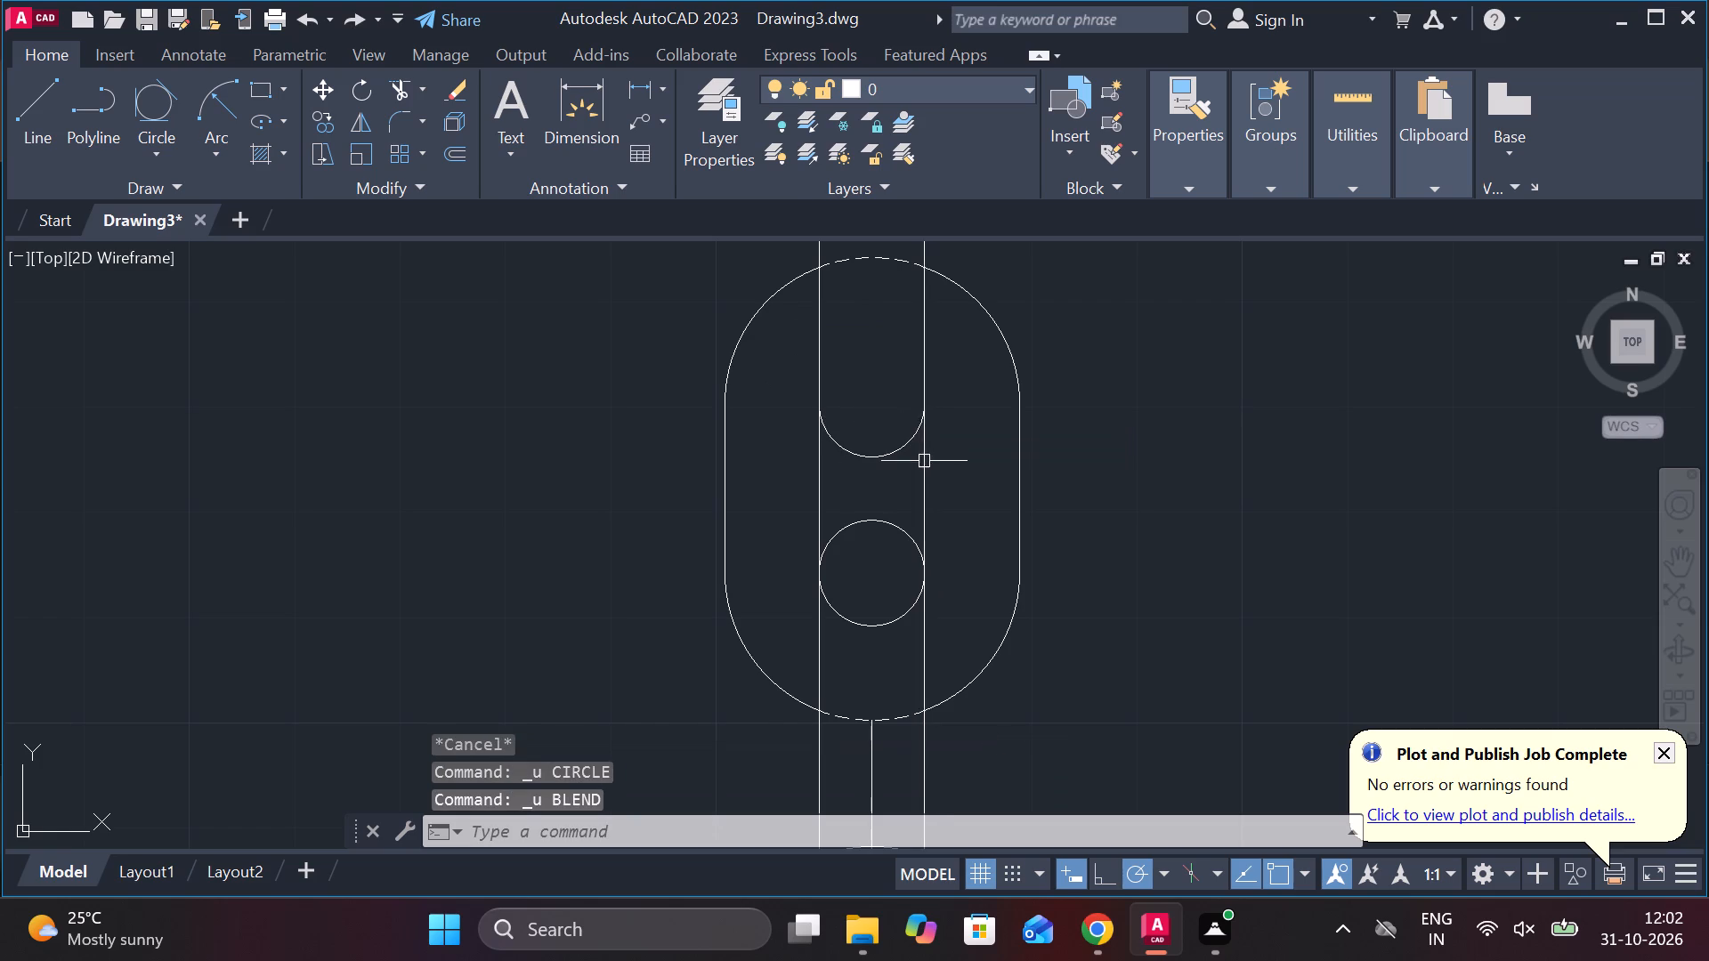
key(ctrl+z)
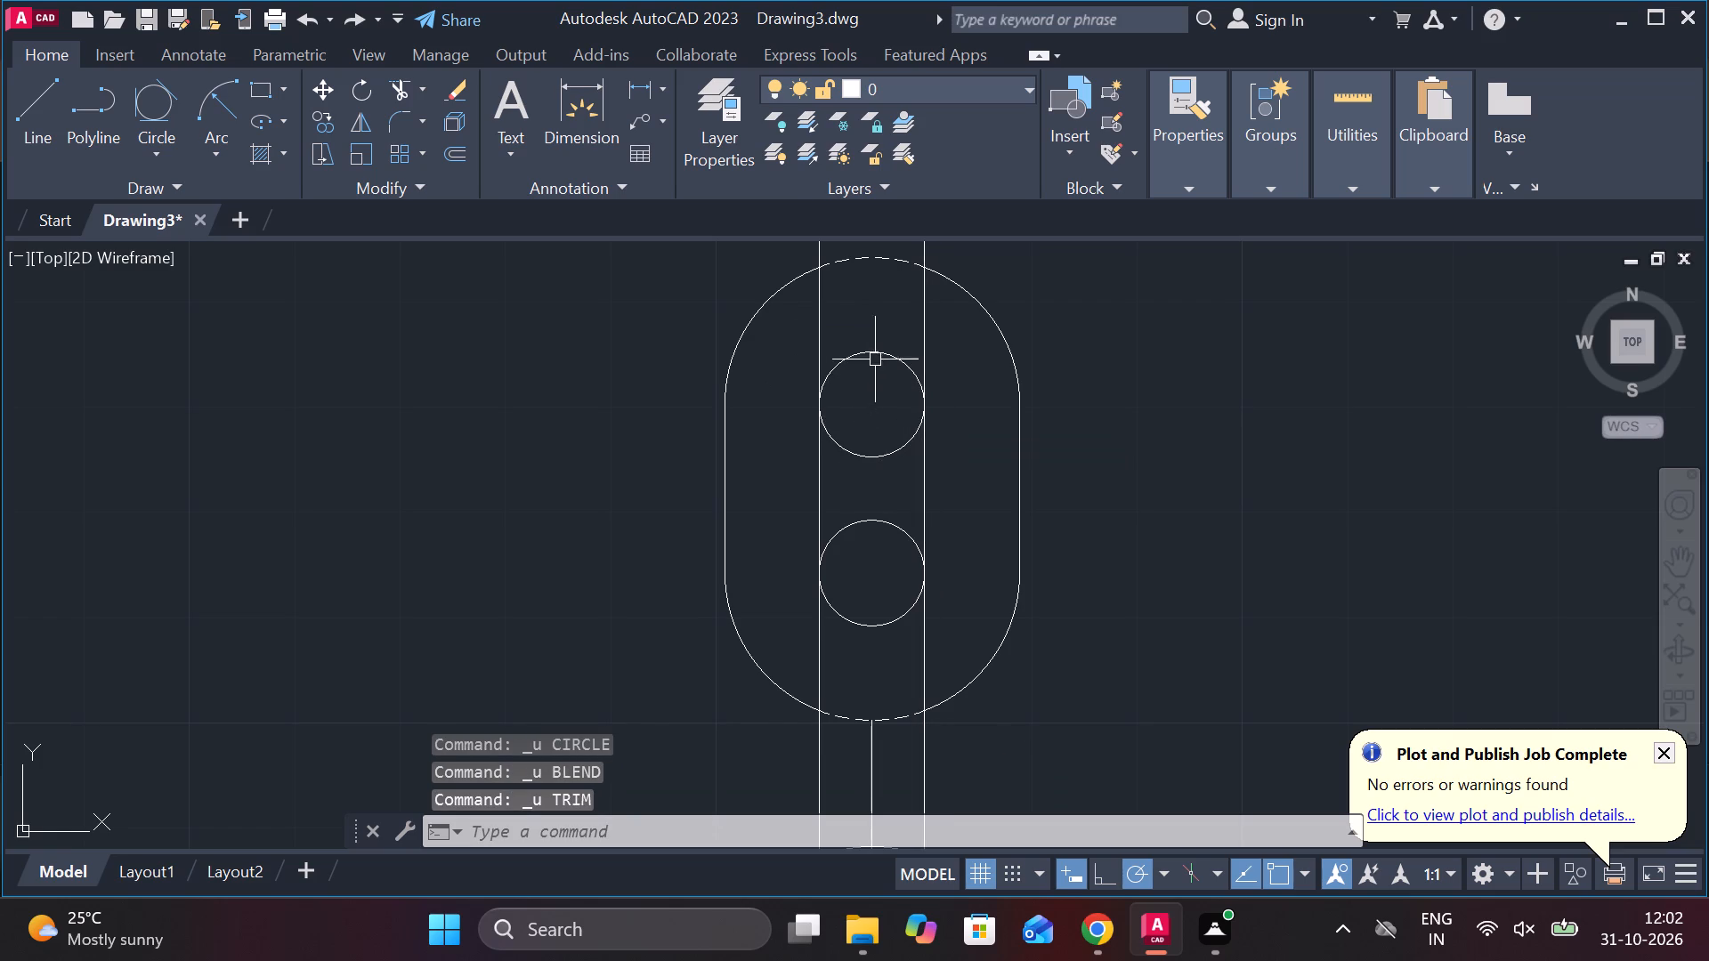
Draw a horizontal line across the upper circle's diameter, joining its two side quadrant points inside the side view link.
click(879, 354)
scroll(928, 426, up, 1)
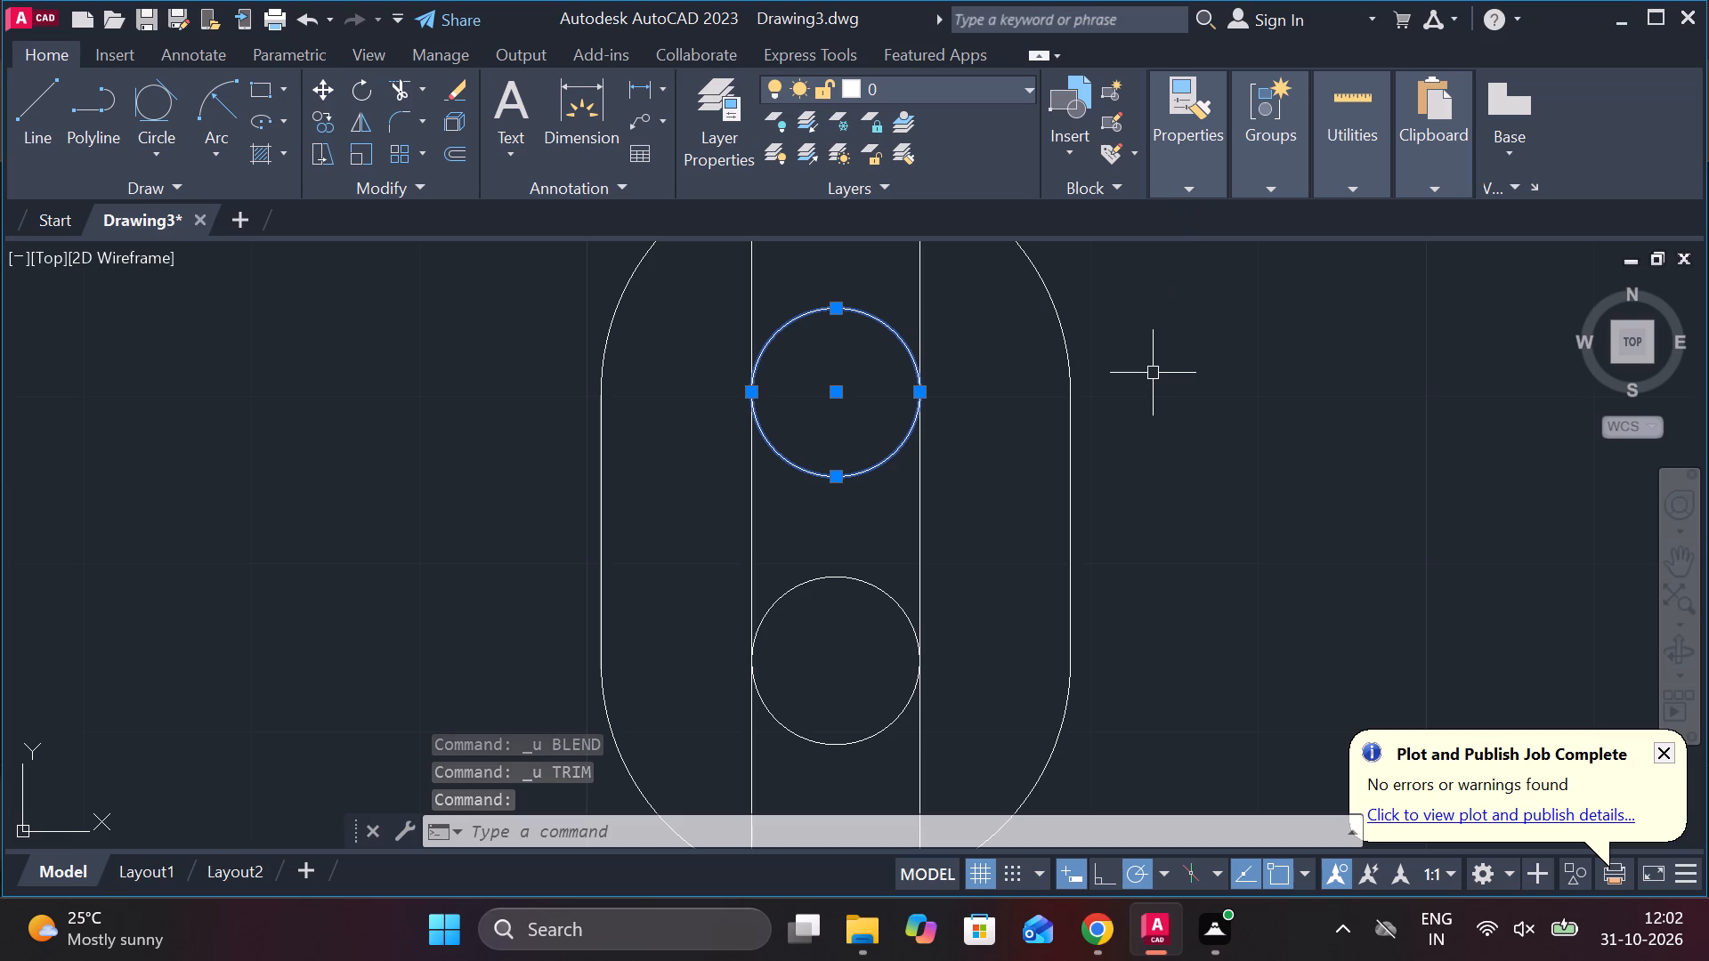
key(Escape)
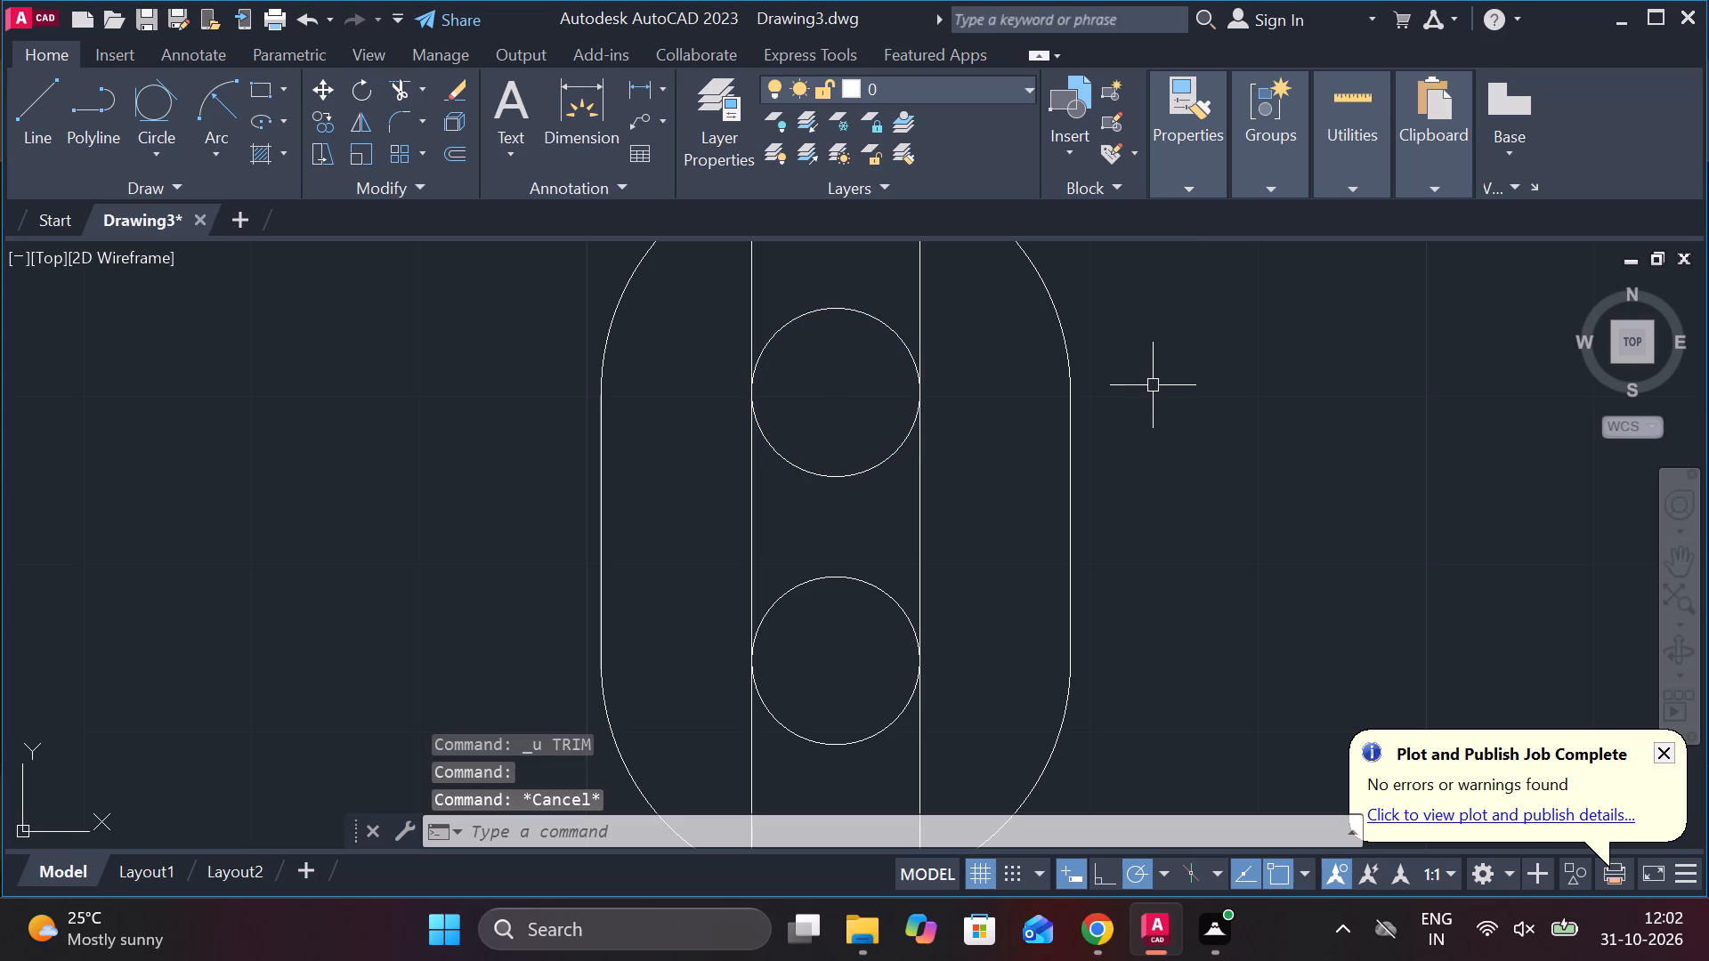
key(l)
key(Return)
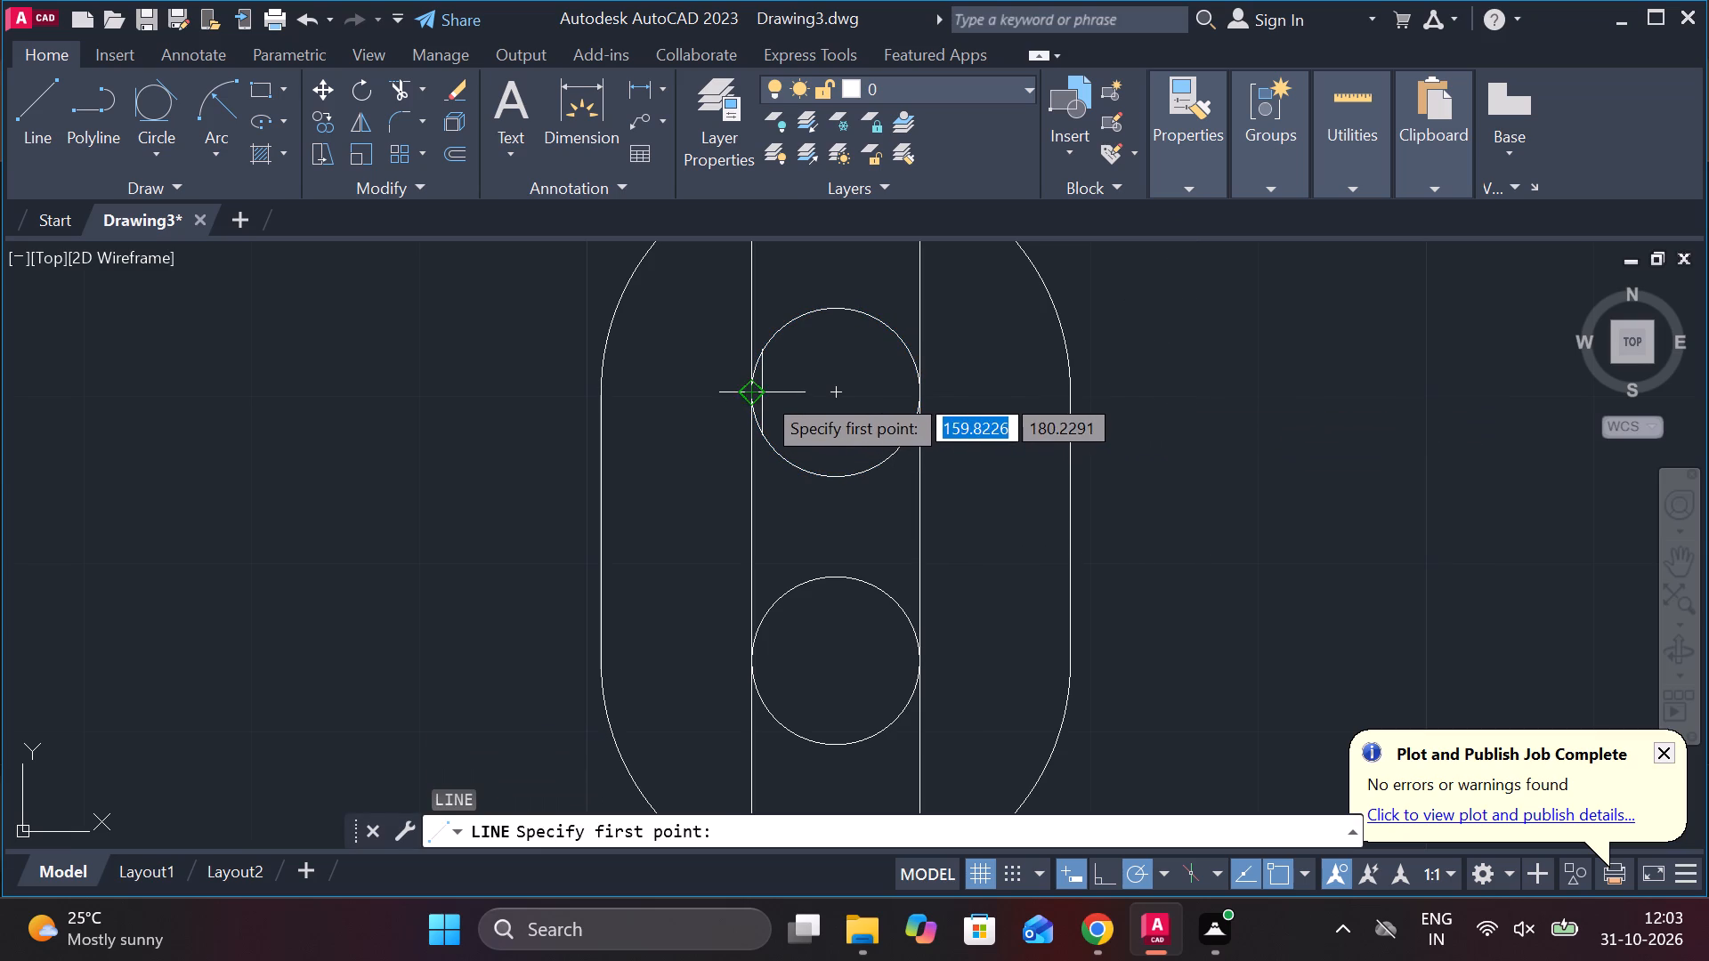
click(762, 392)
click(925, 387)
key(Escape)
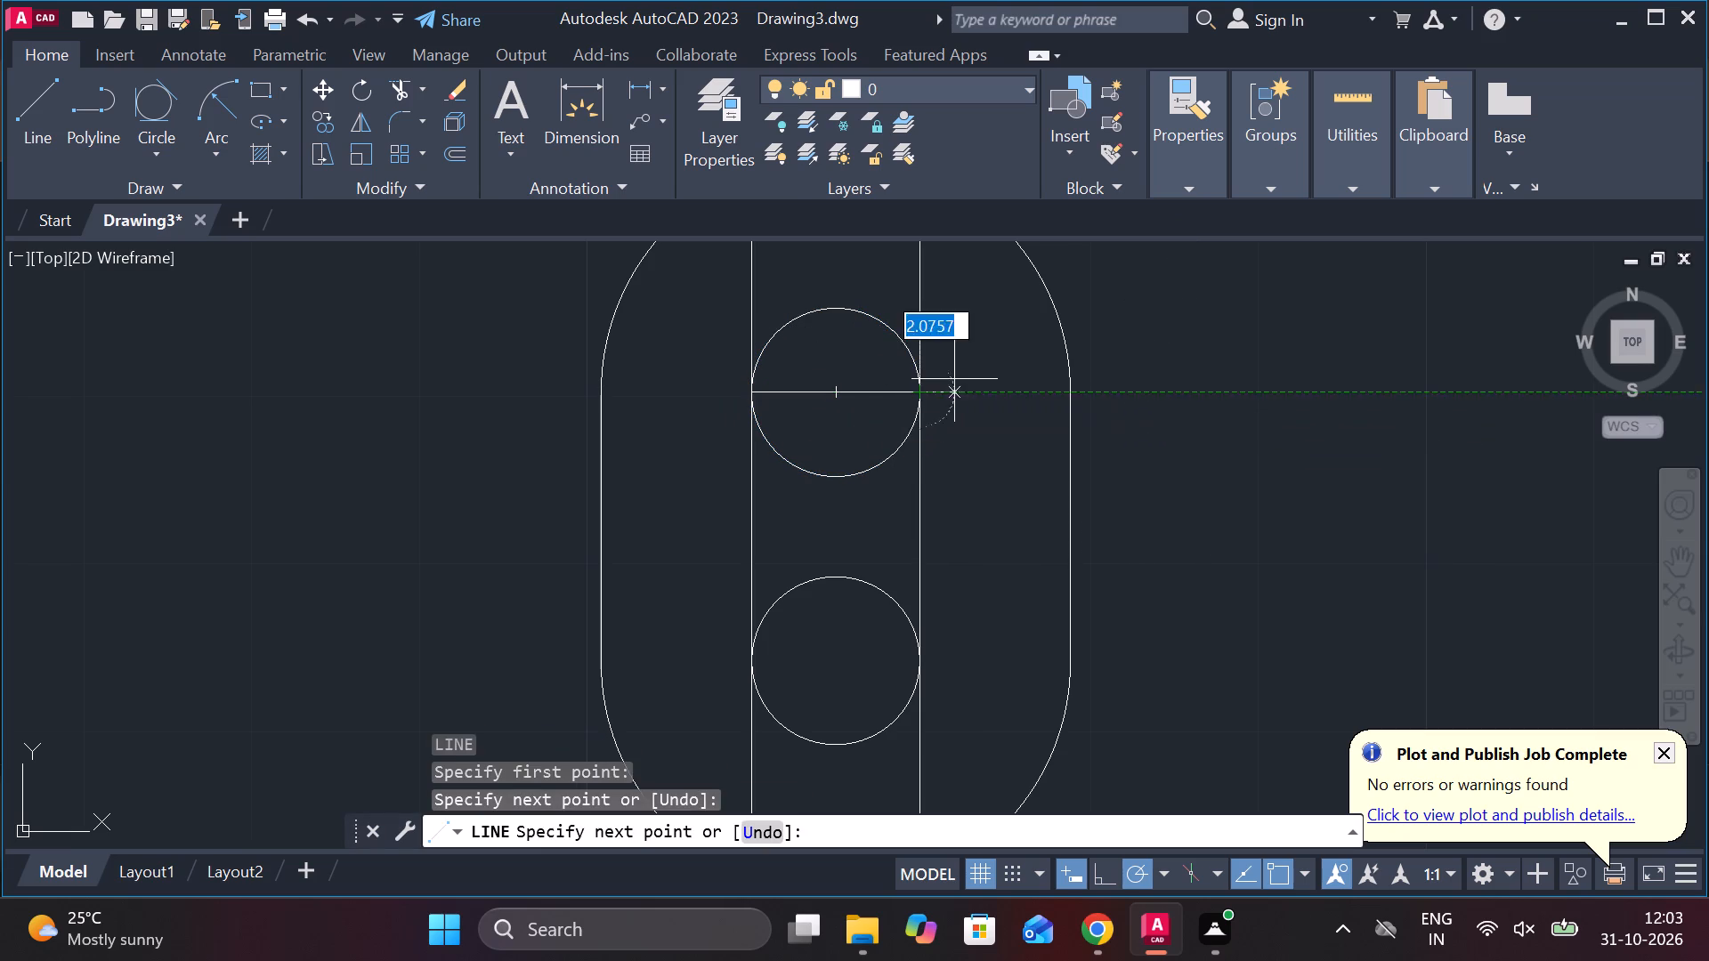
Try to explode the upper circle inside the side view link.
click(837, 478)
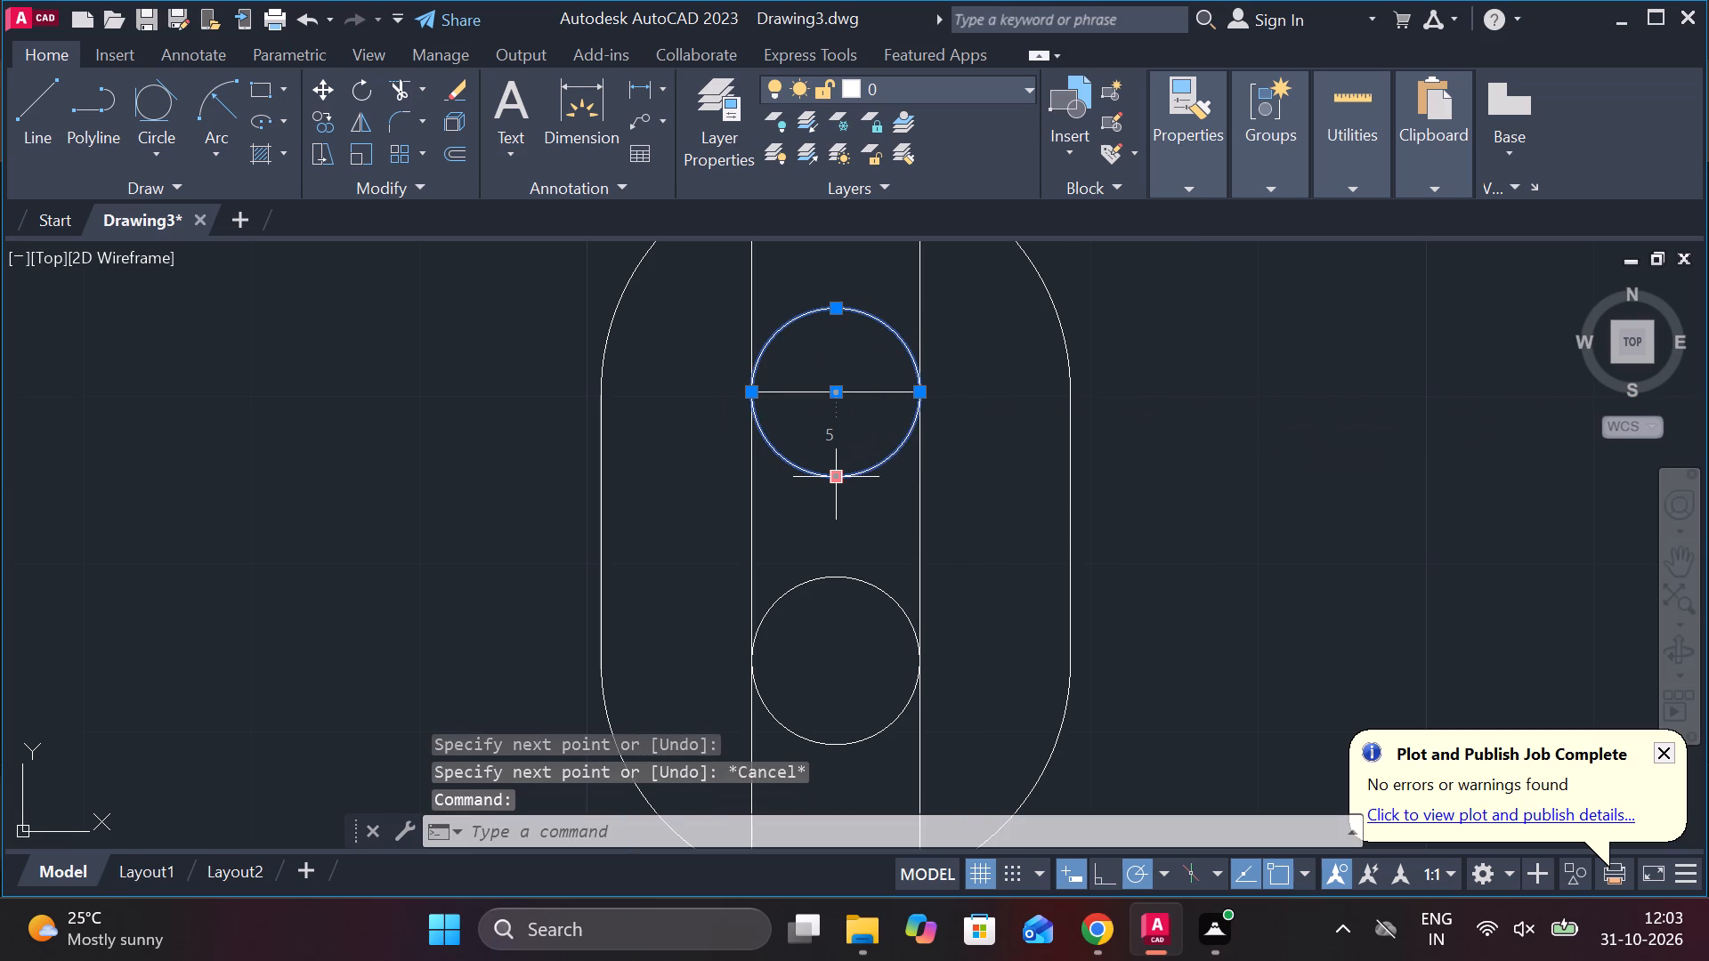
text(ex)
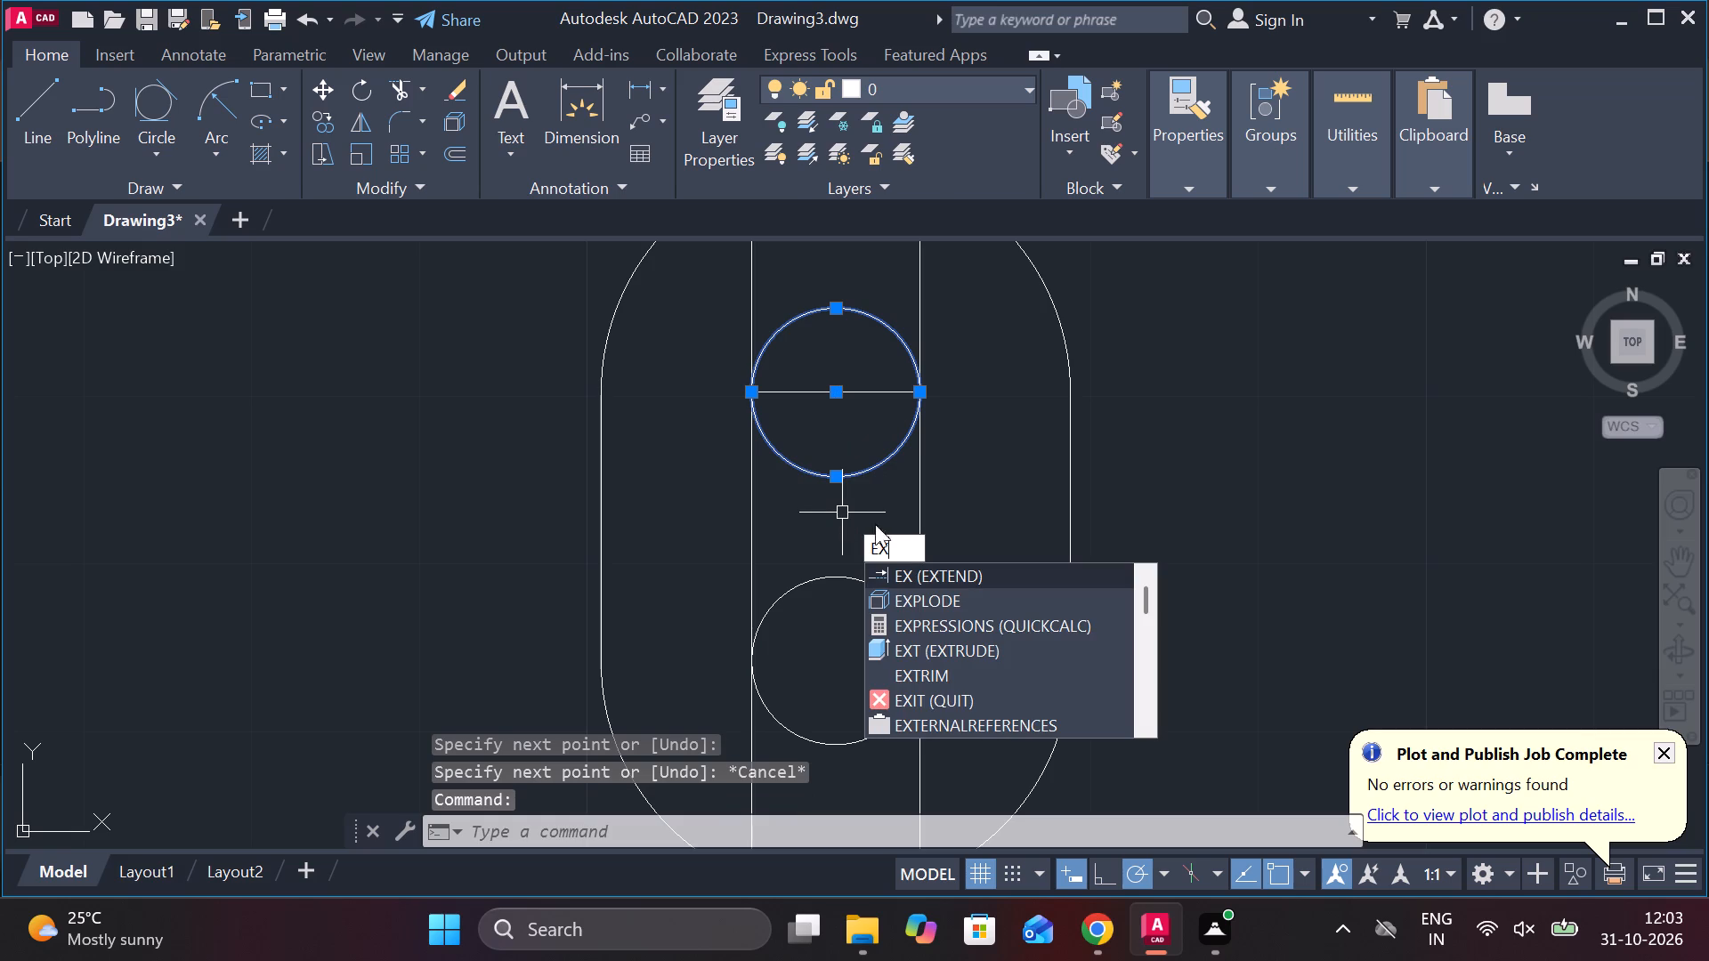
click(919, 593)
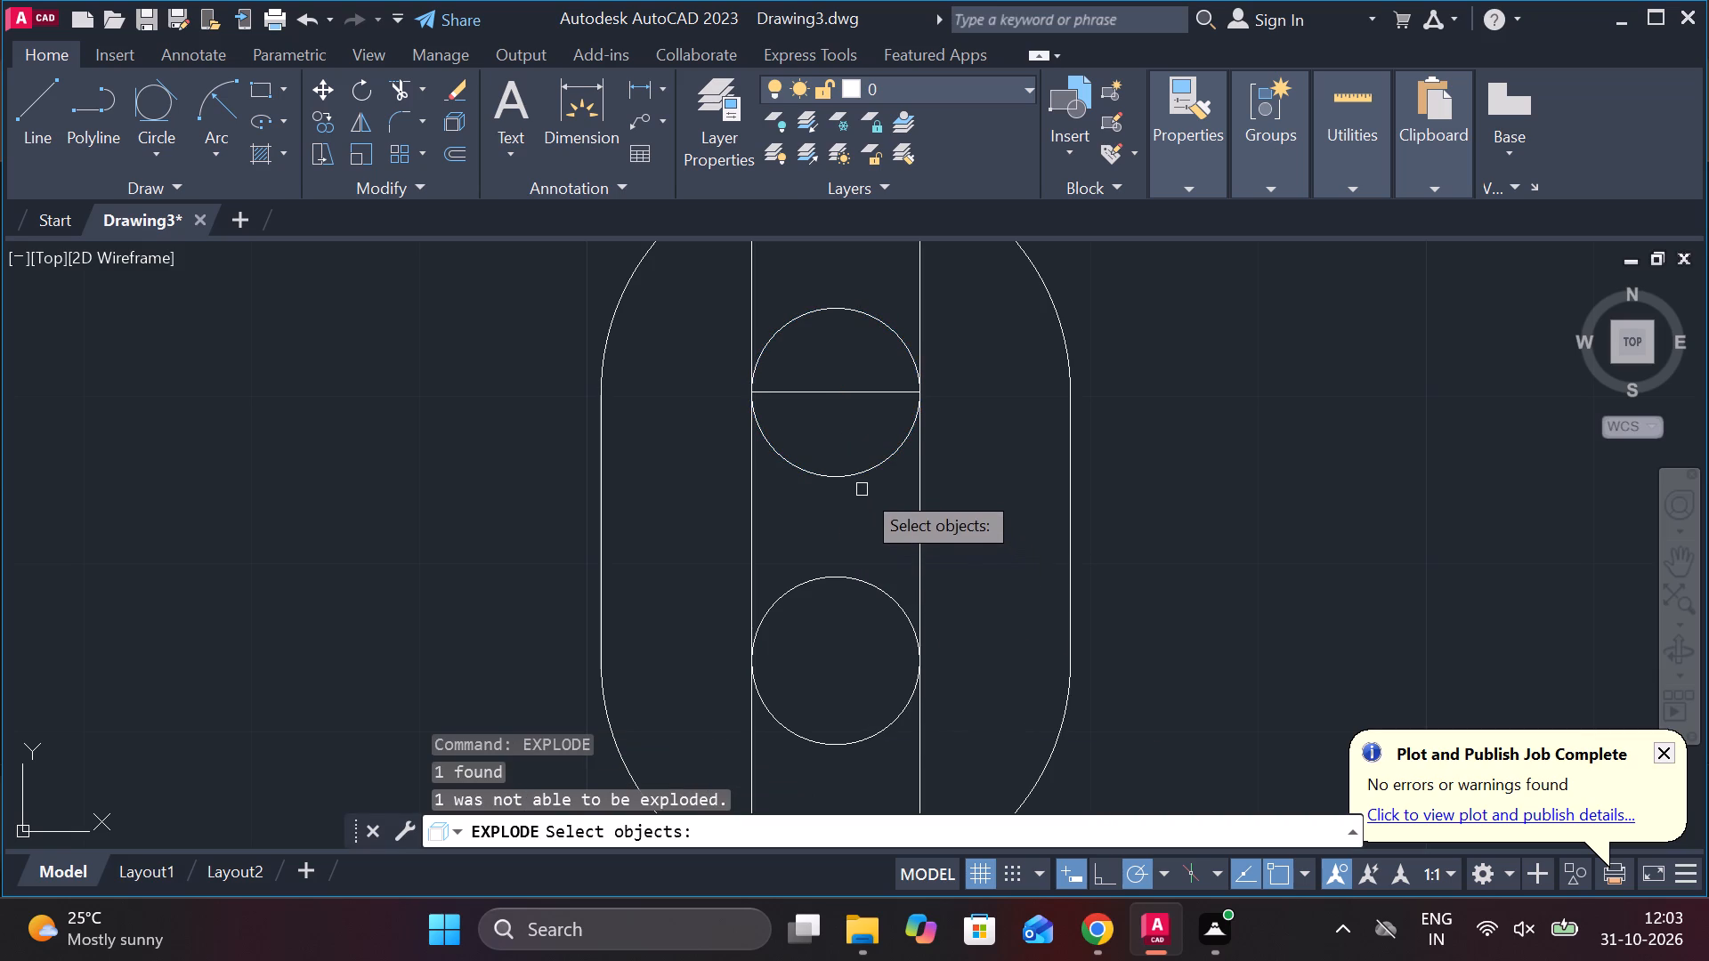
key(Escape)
Trim away the lower half of the upper circle below the horizontal diameter line.
text(tr)
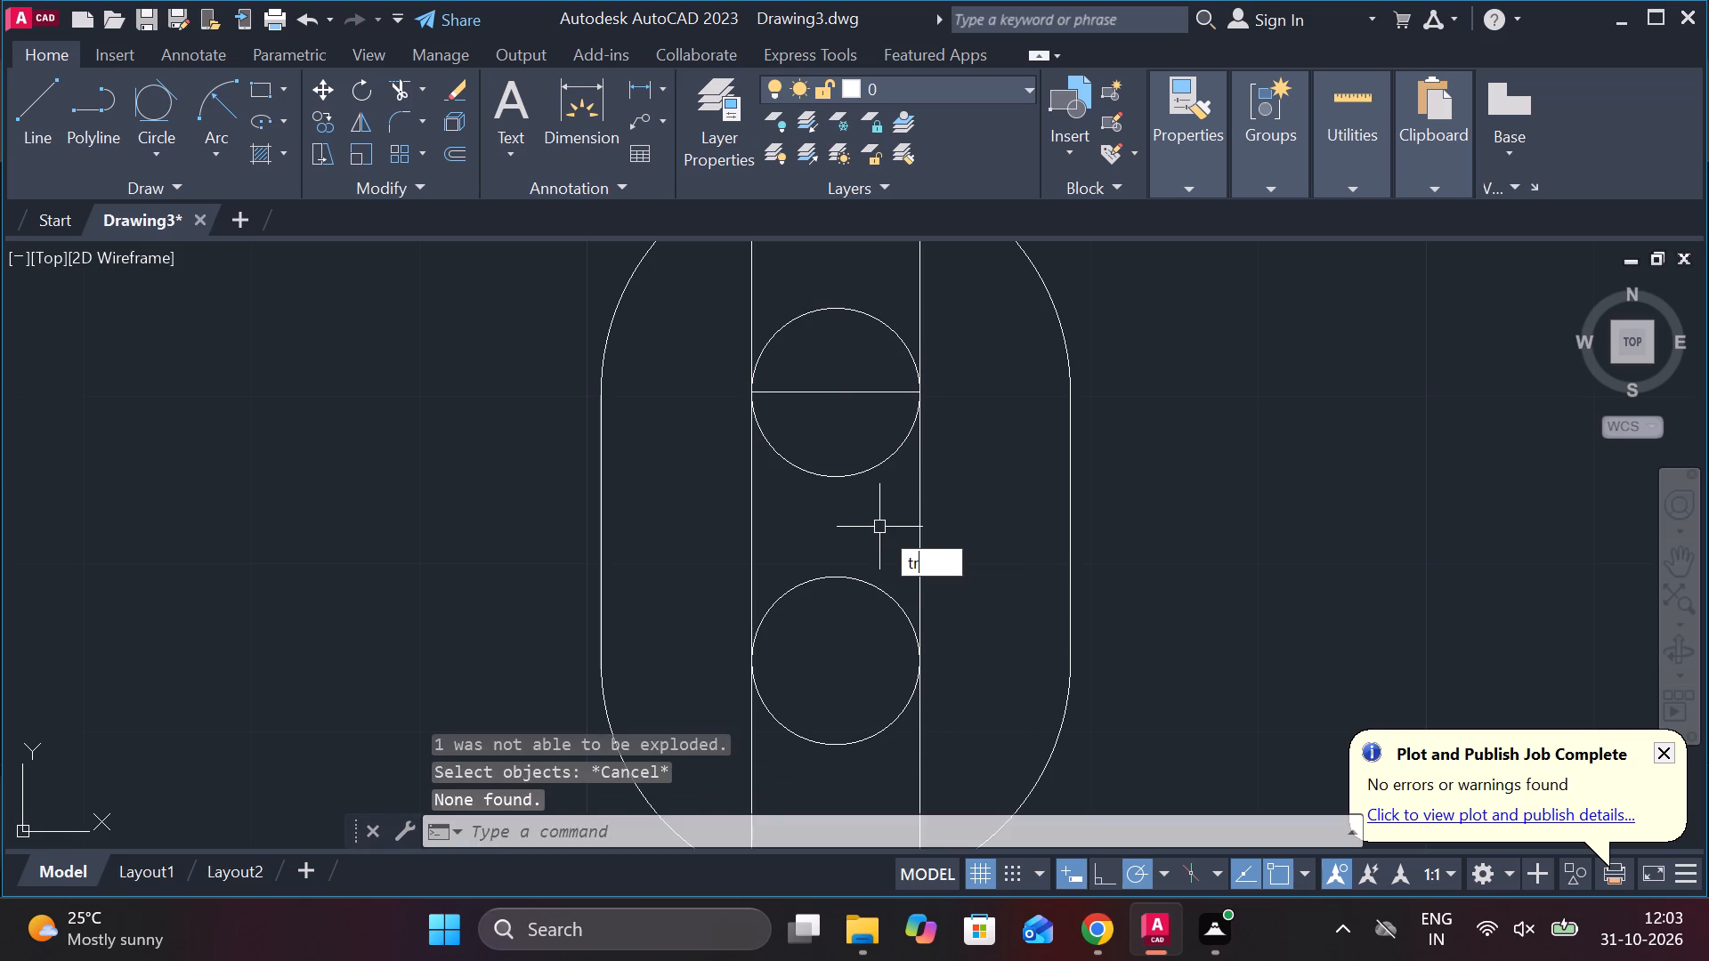
key(space)
click(829, 477)
key(Escape)
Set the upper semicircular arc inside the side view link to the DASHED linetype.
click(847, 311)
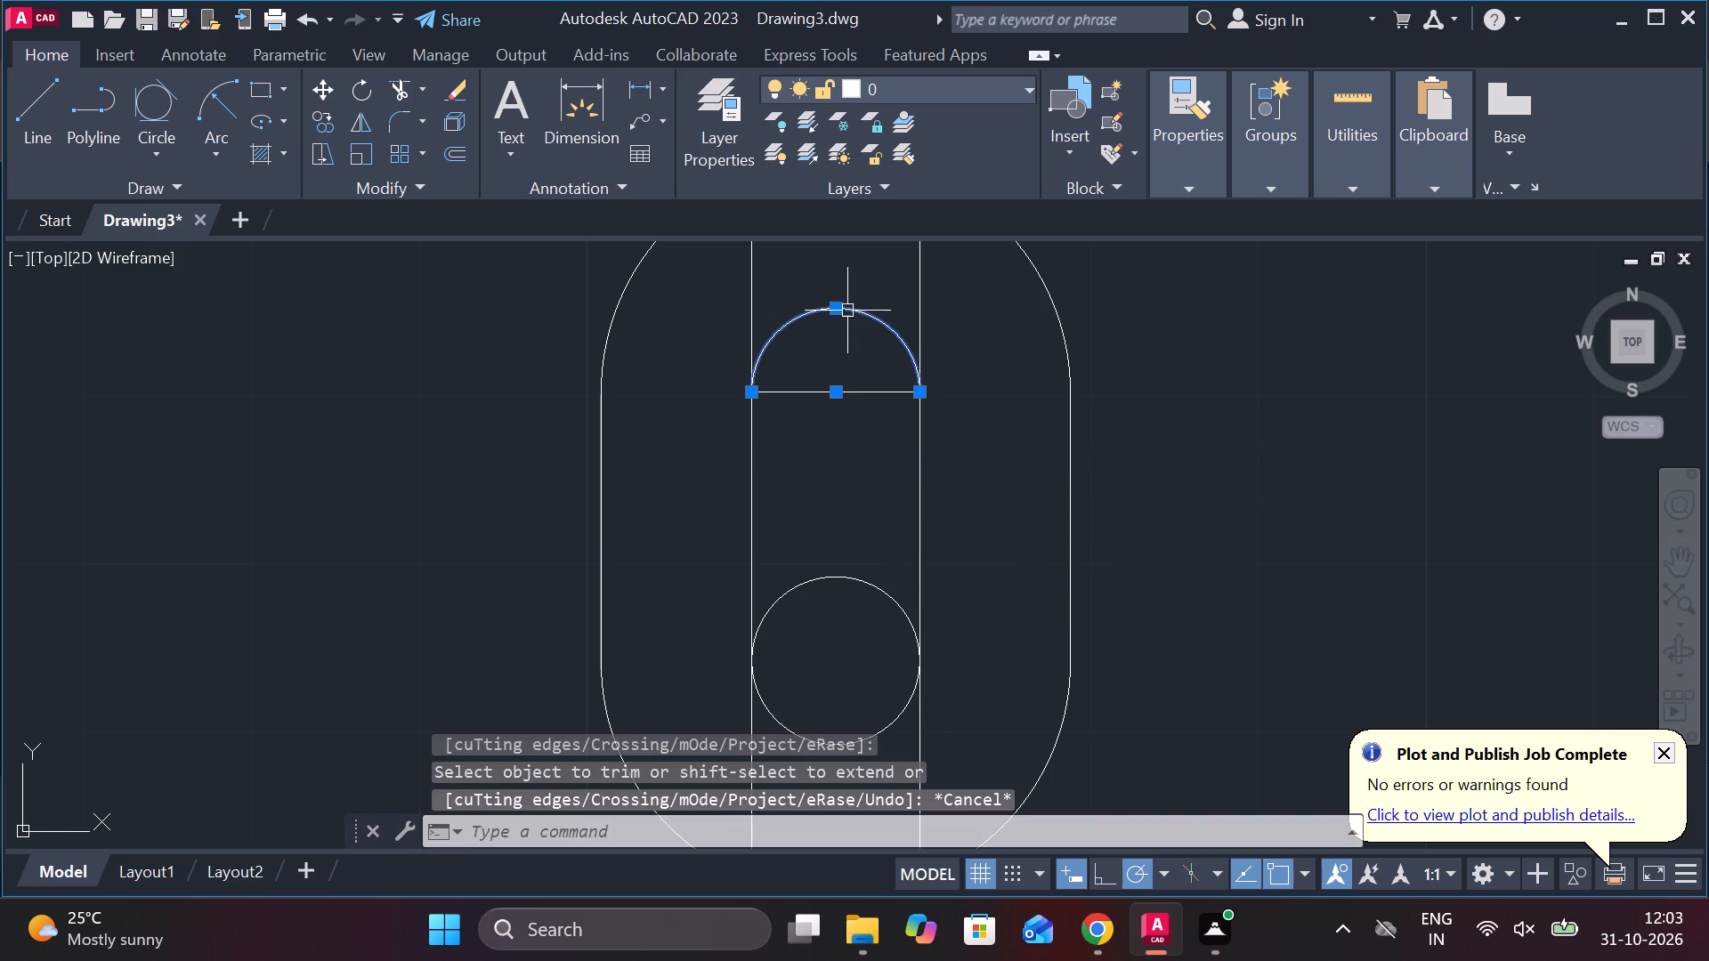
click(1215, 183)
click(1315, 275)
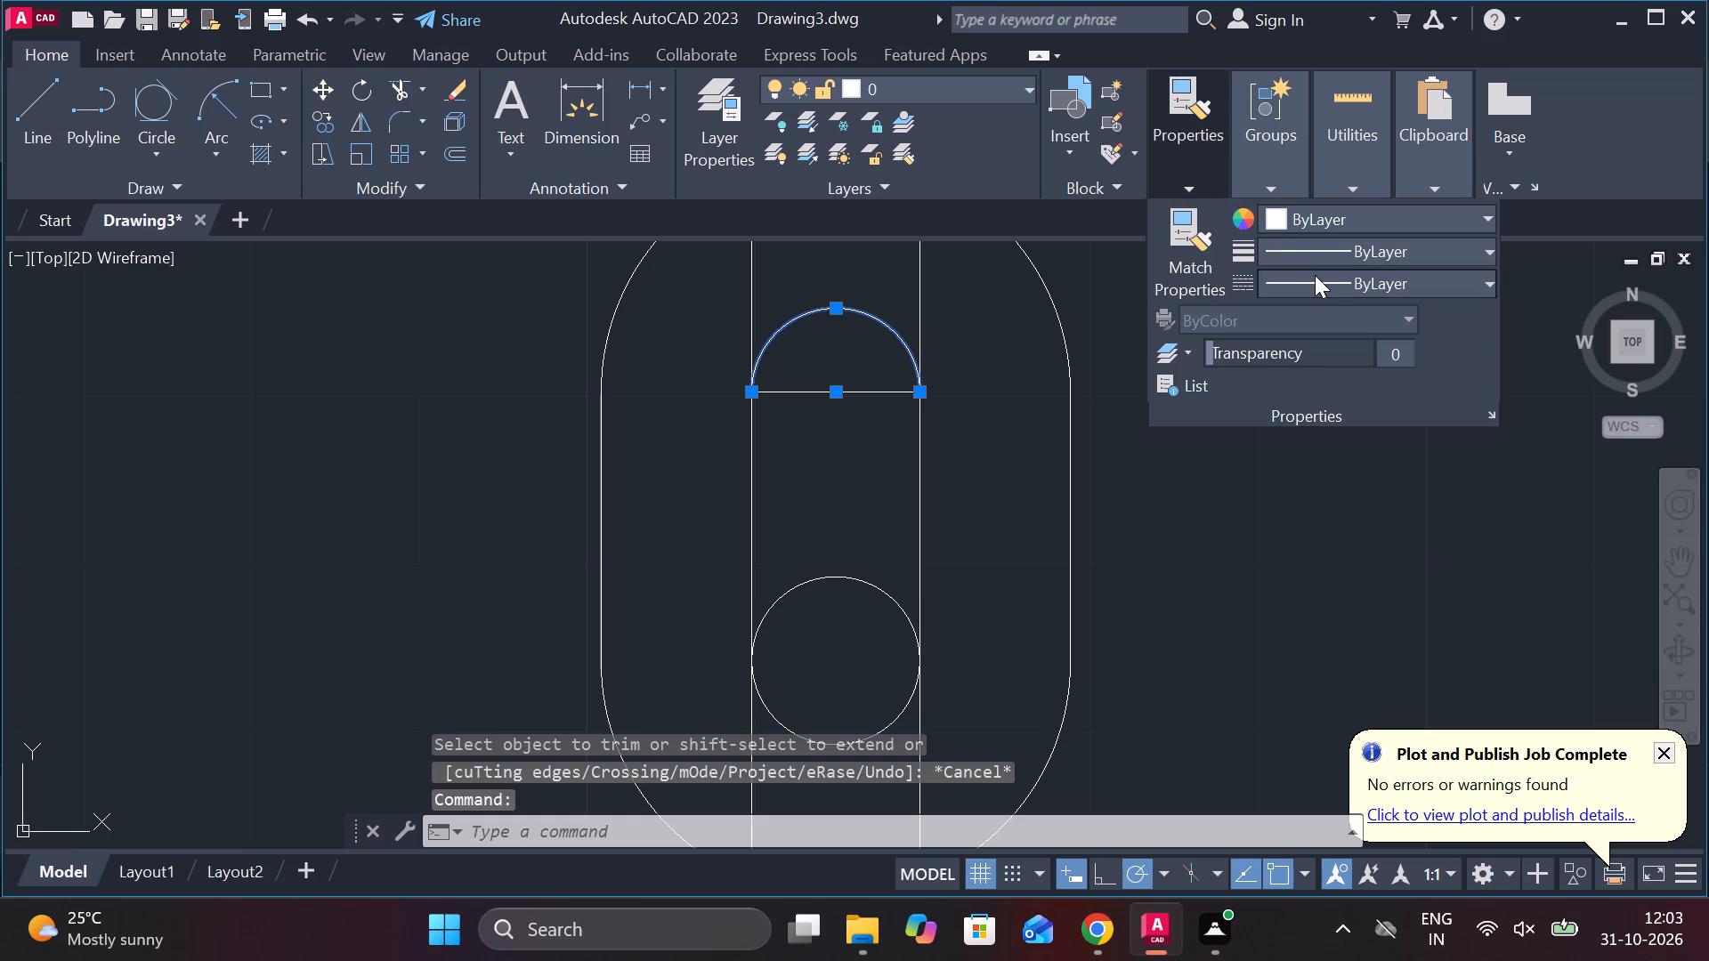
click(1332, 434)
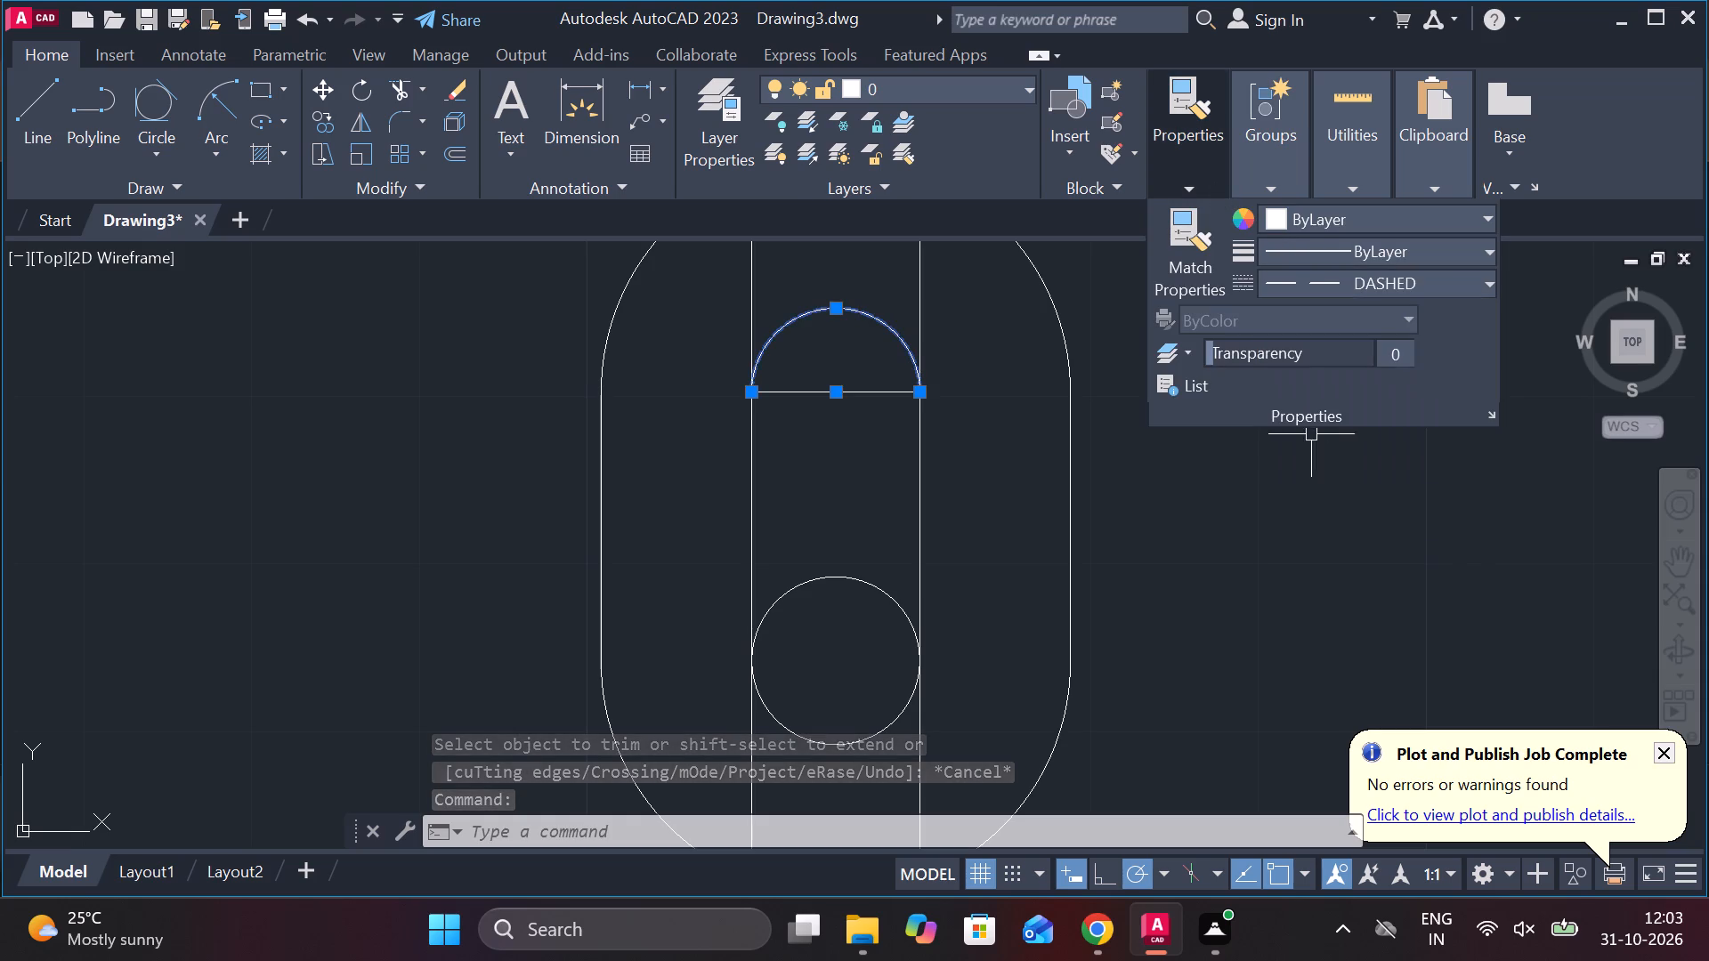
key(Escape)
Erase the topmost of the overlapping upper semicircular arcs inside the side view link.
click(888, 320)
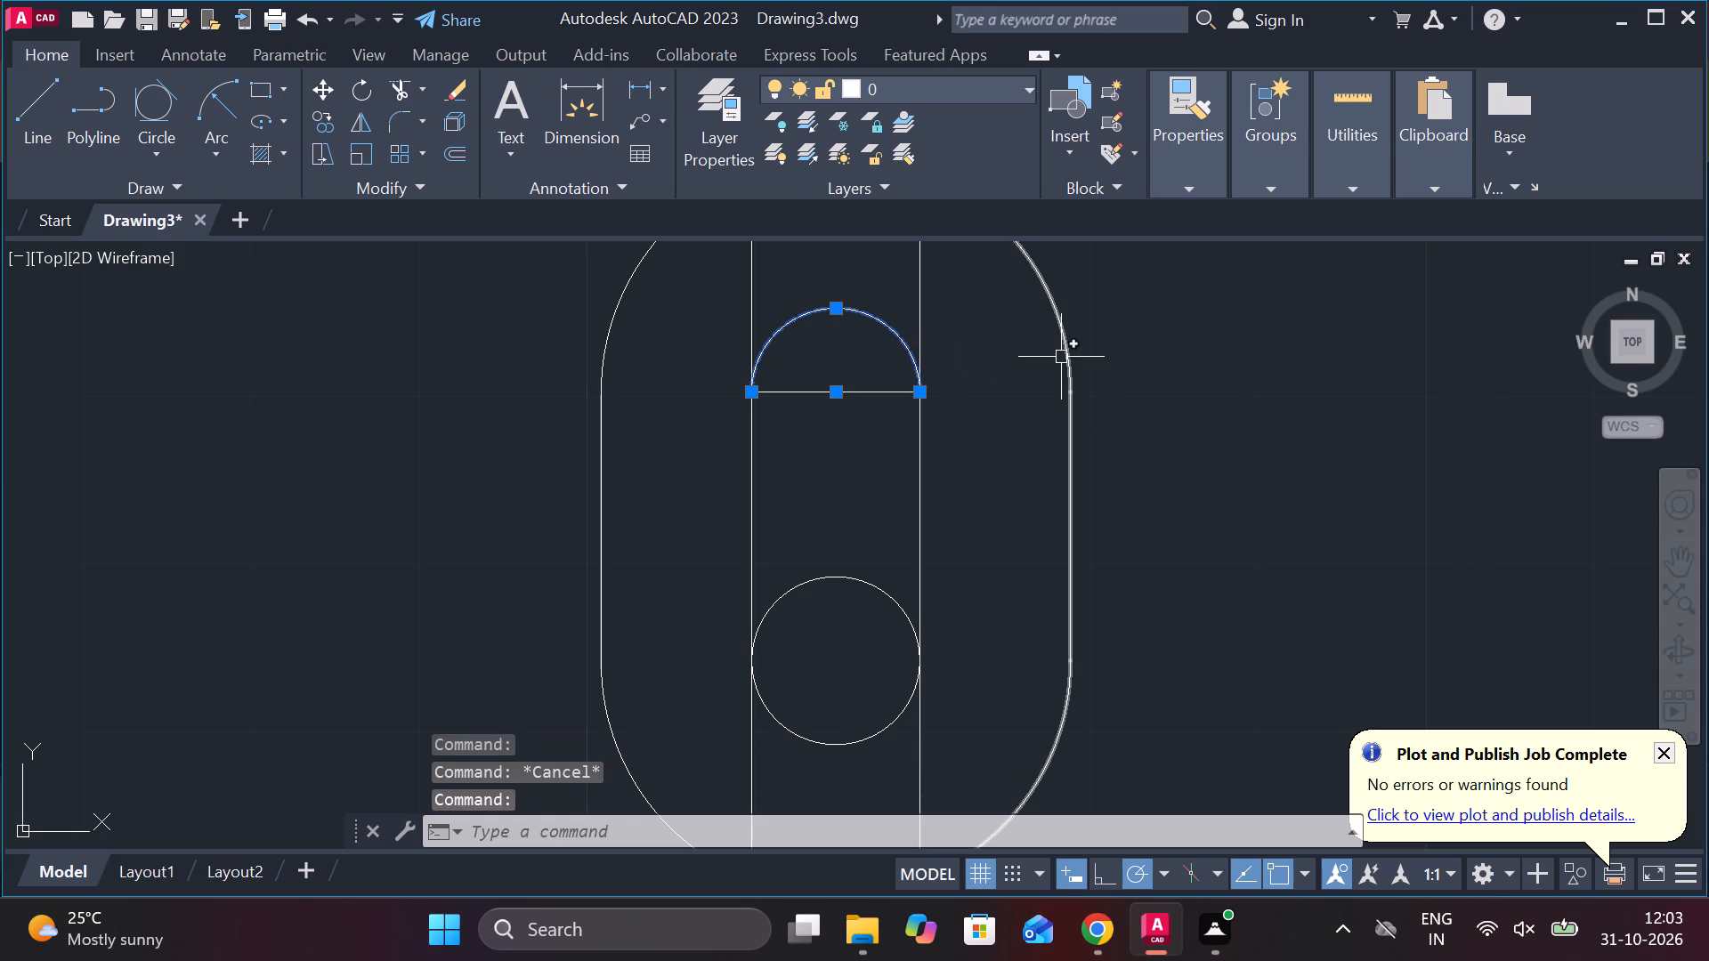
text(e)
key(space)
Set the remaining upper semicircular arc inside the side view link to the DASHED linetype.
click(846, 312)
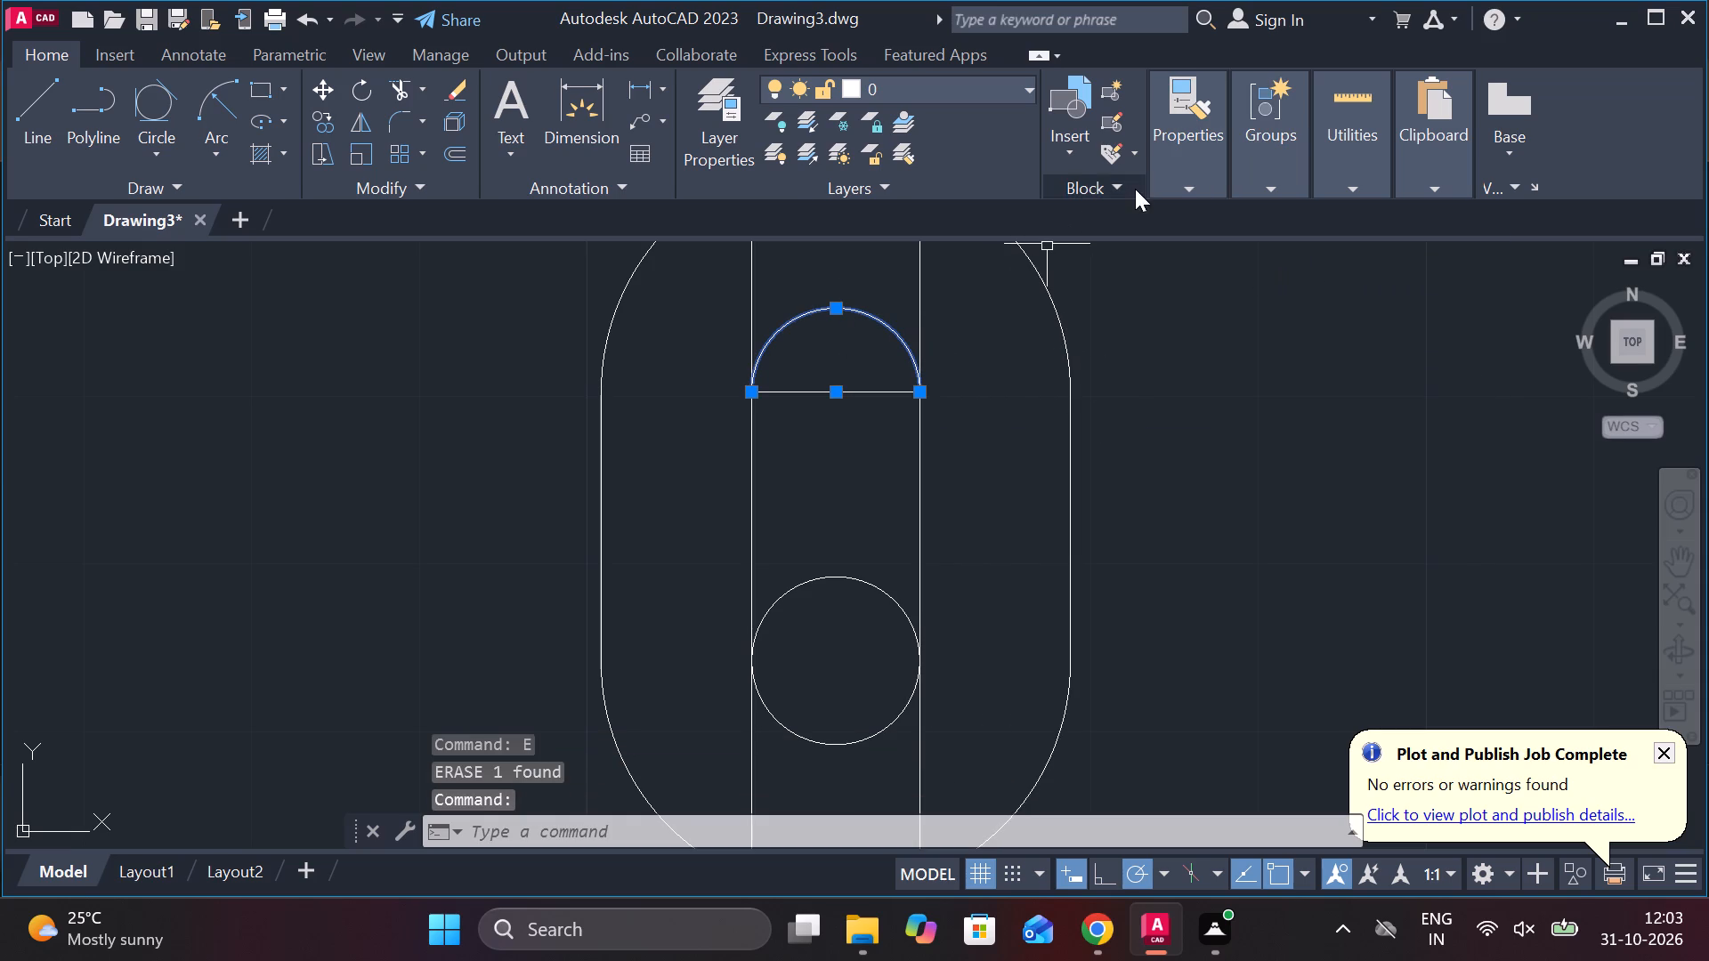
click(1191, 187)
click(1340, 284)
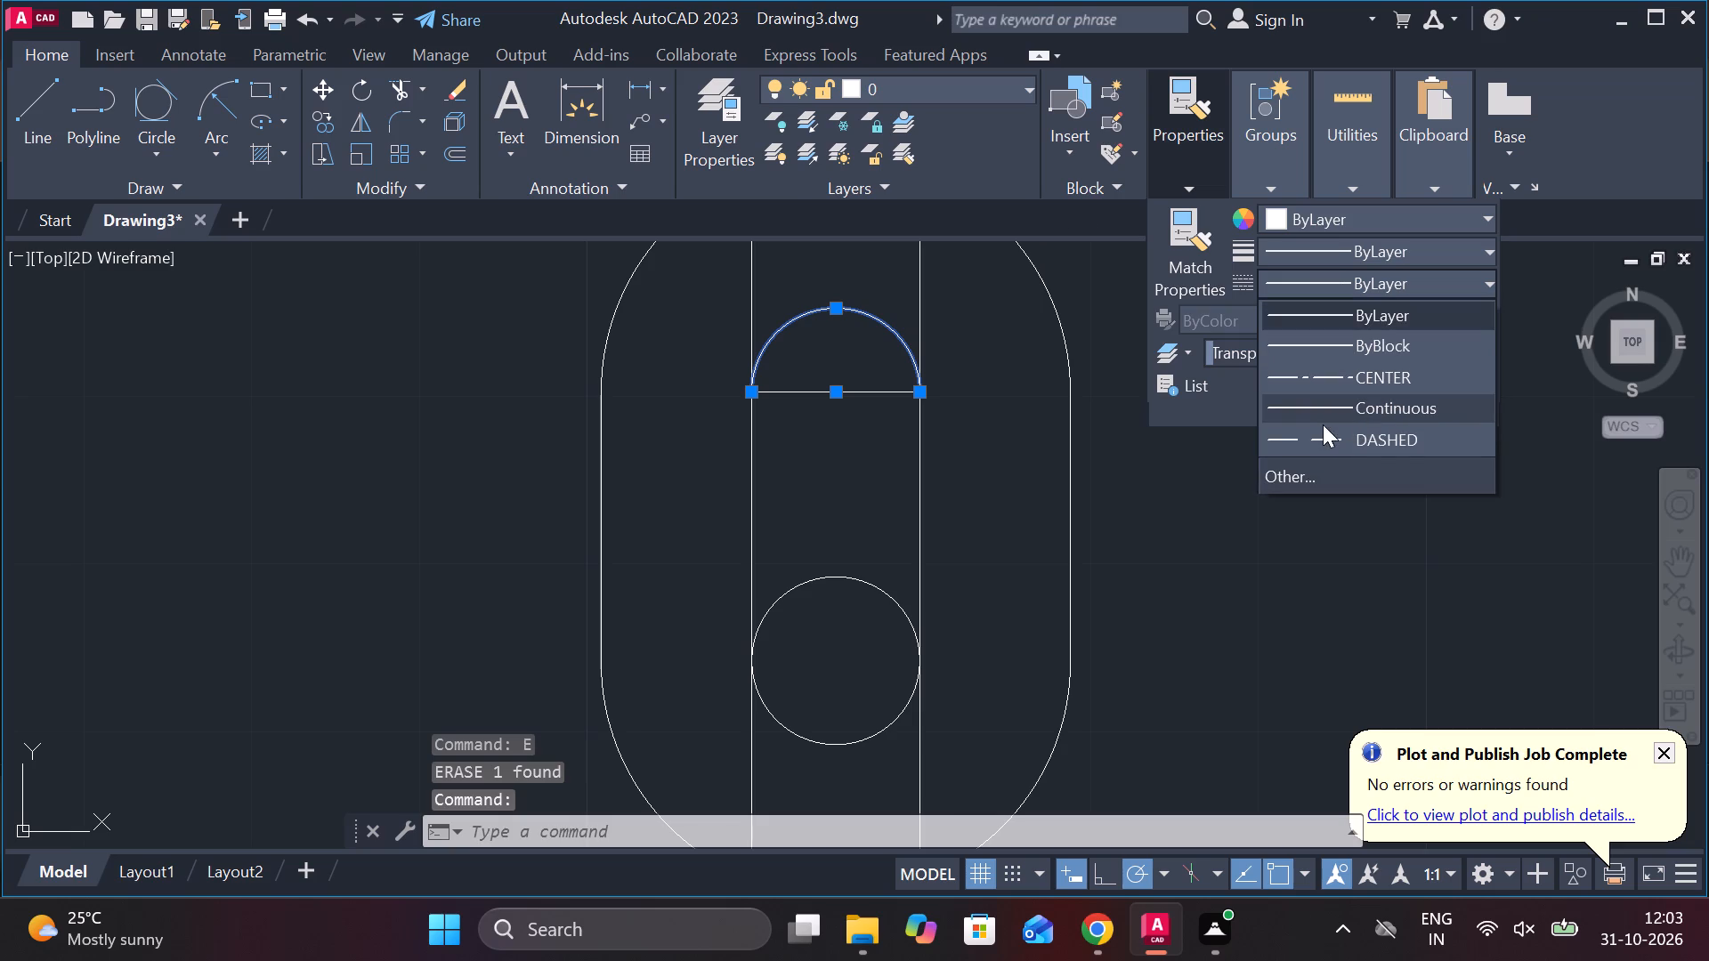
click(1319, 433)
key(Escape)
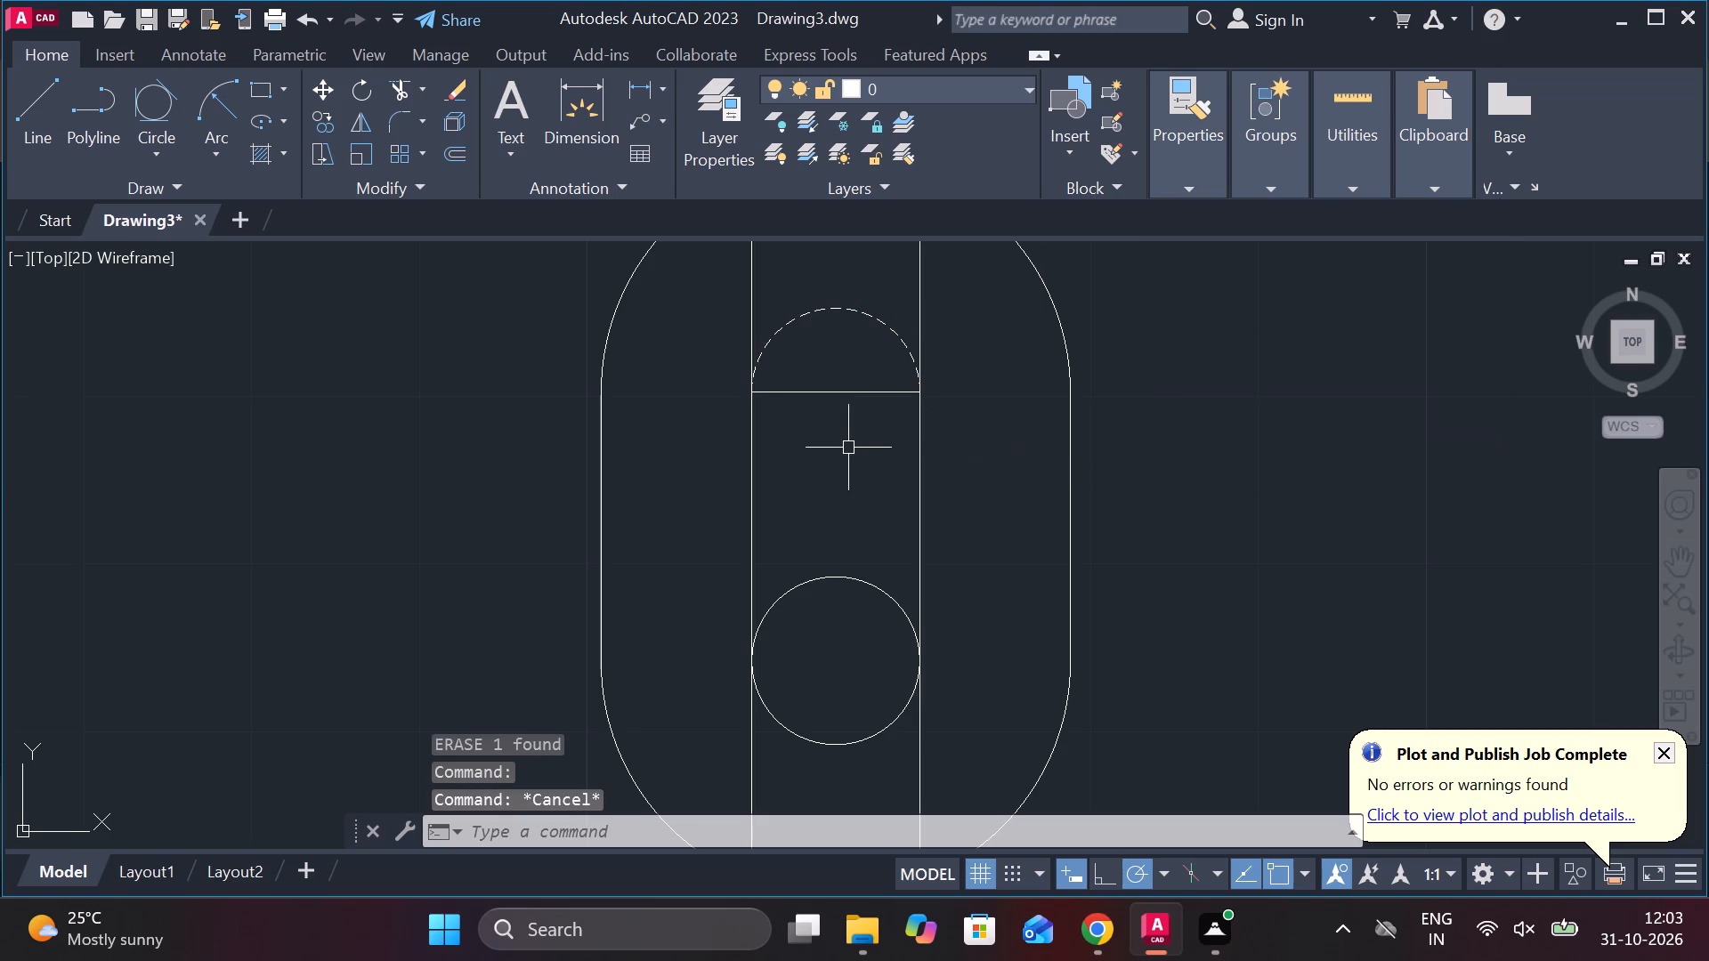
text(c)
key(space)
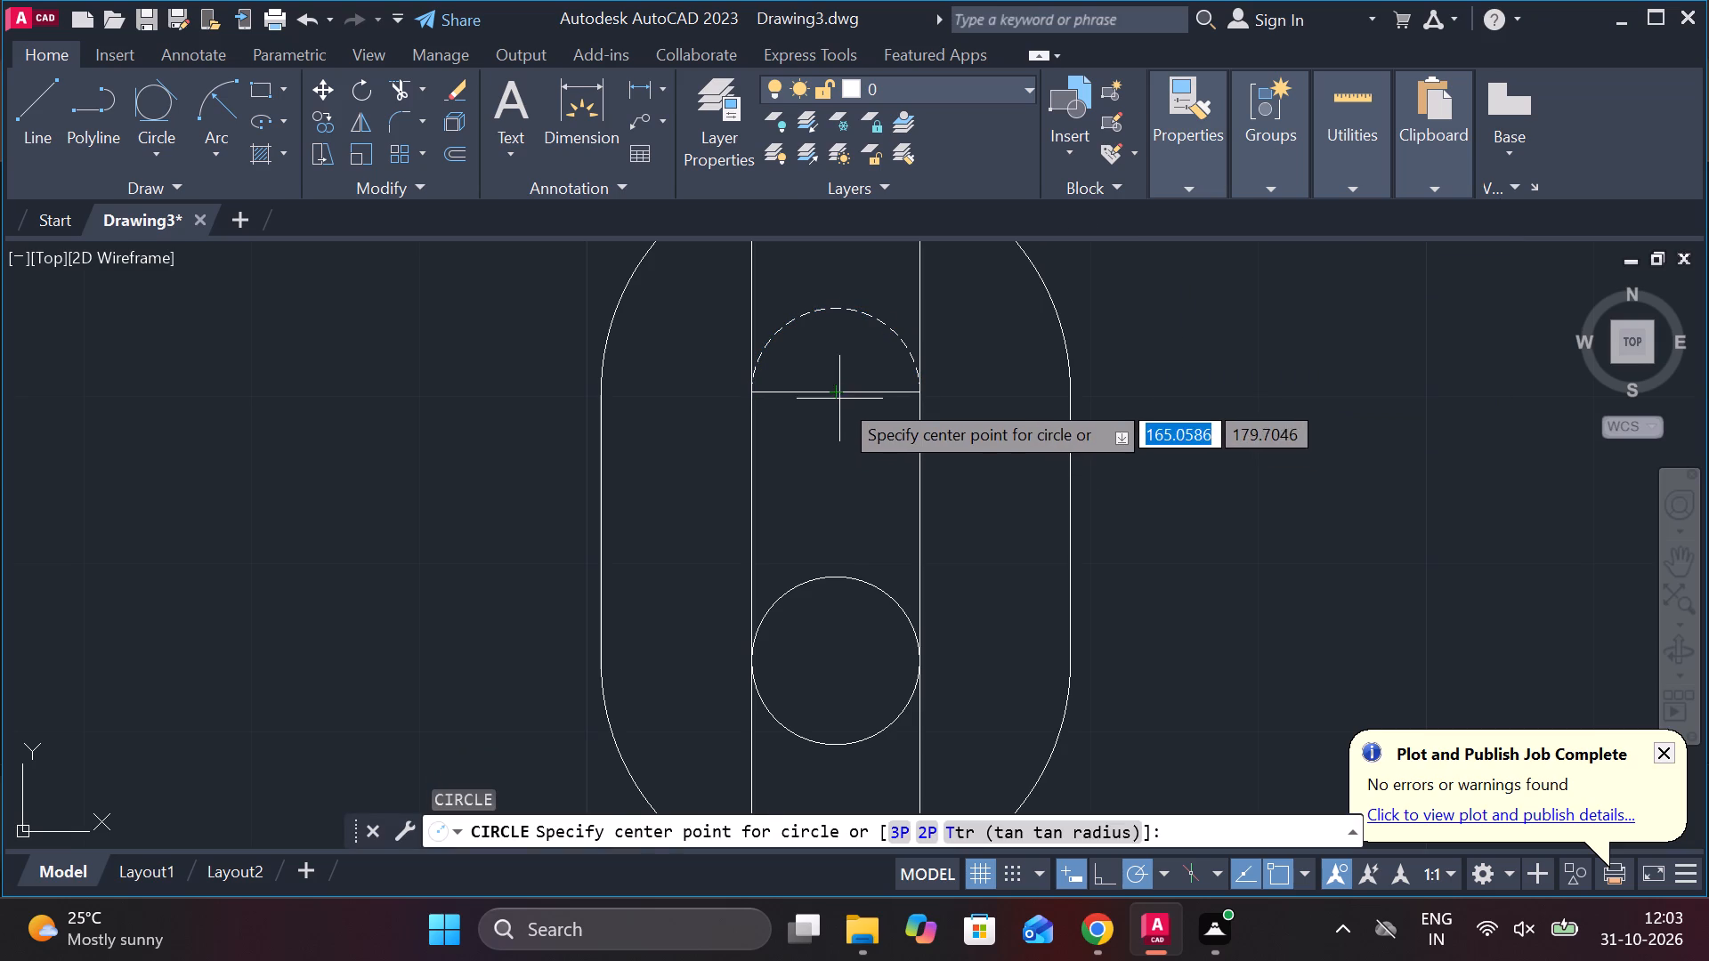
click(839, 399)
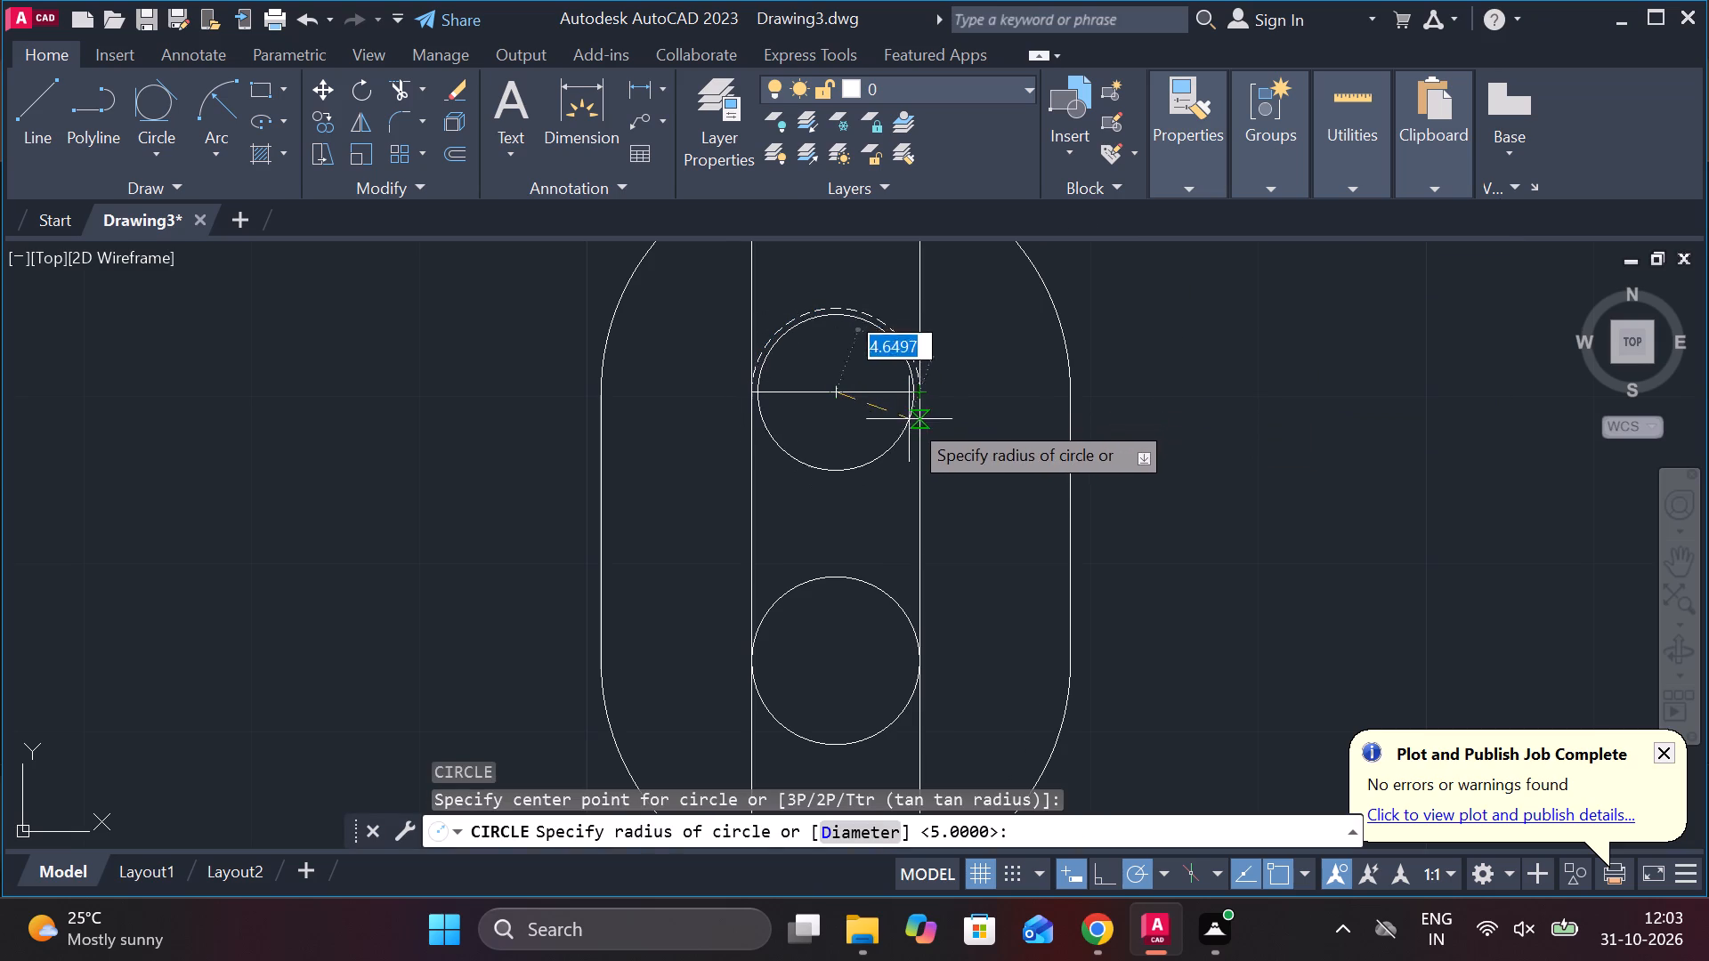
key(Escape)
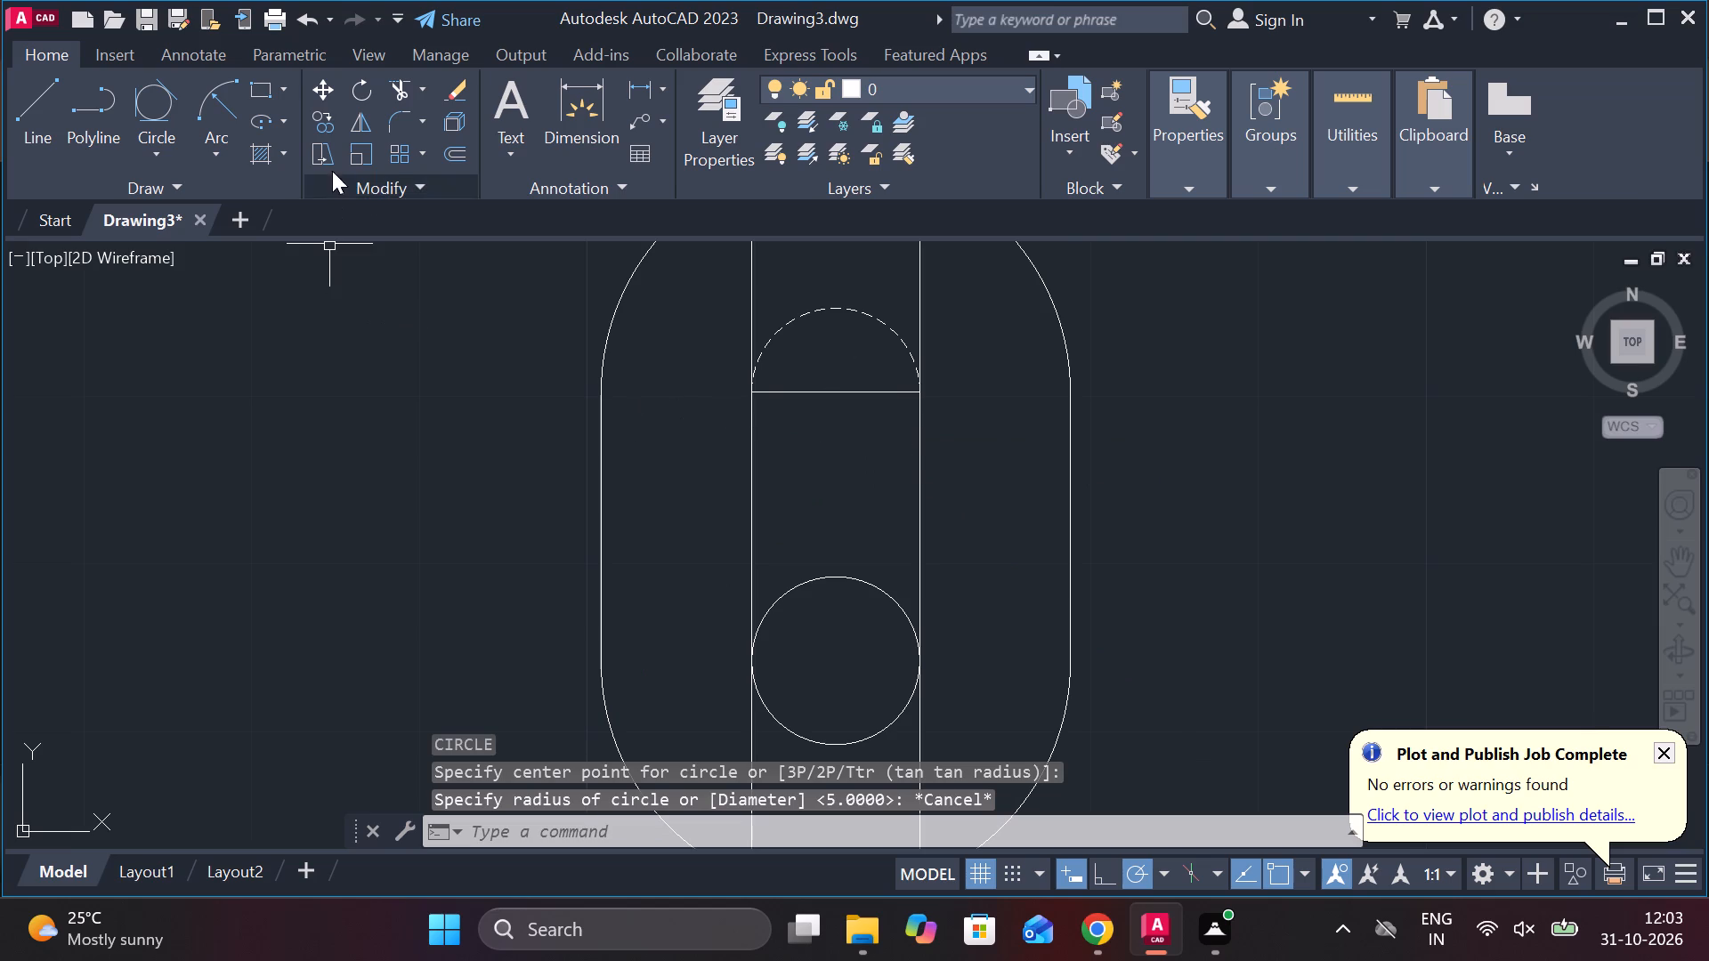
Draw a two-point circle of diameter 10 between the endpoints of the horizontal line below the dashed arc.
click(155, 145)
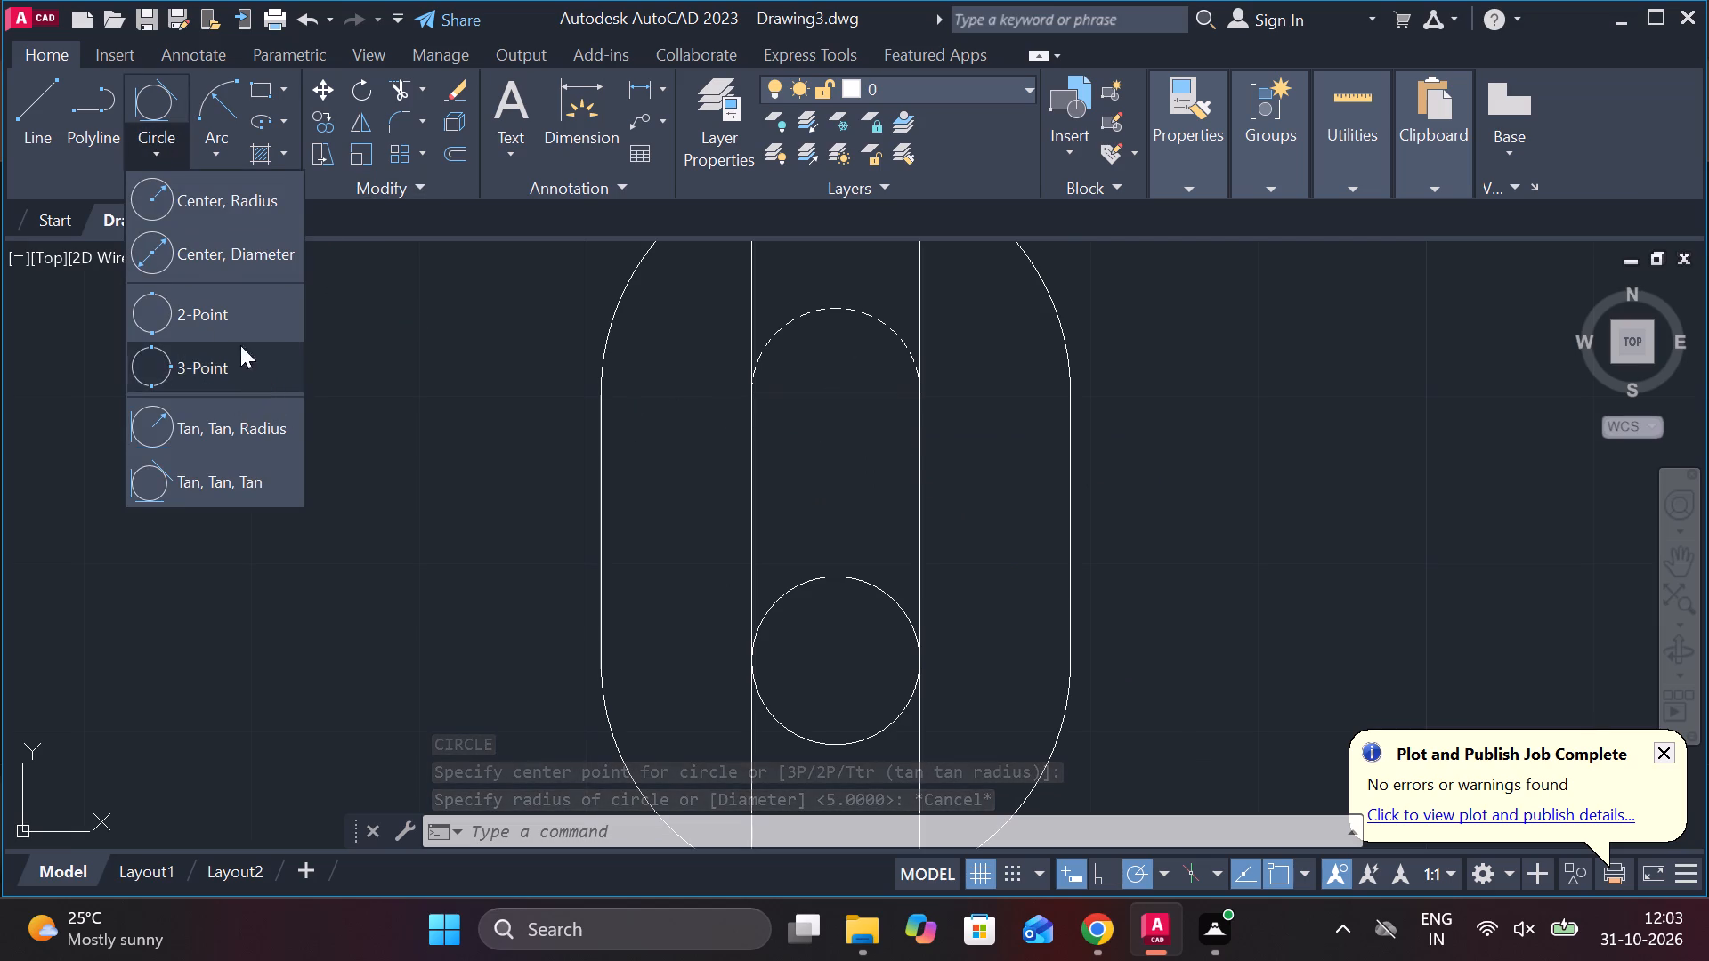
click(202, 311)
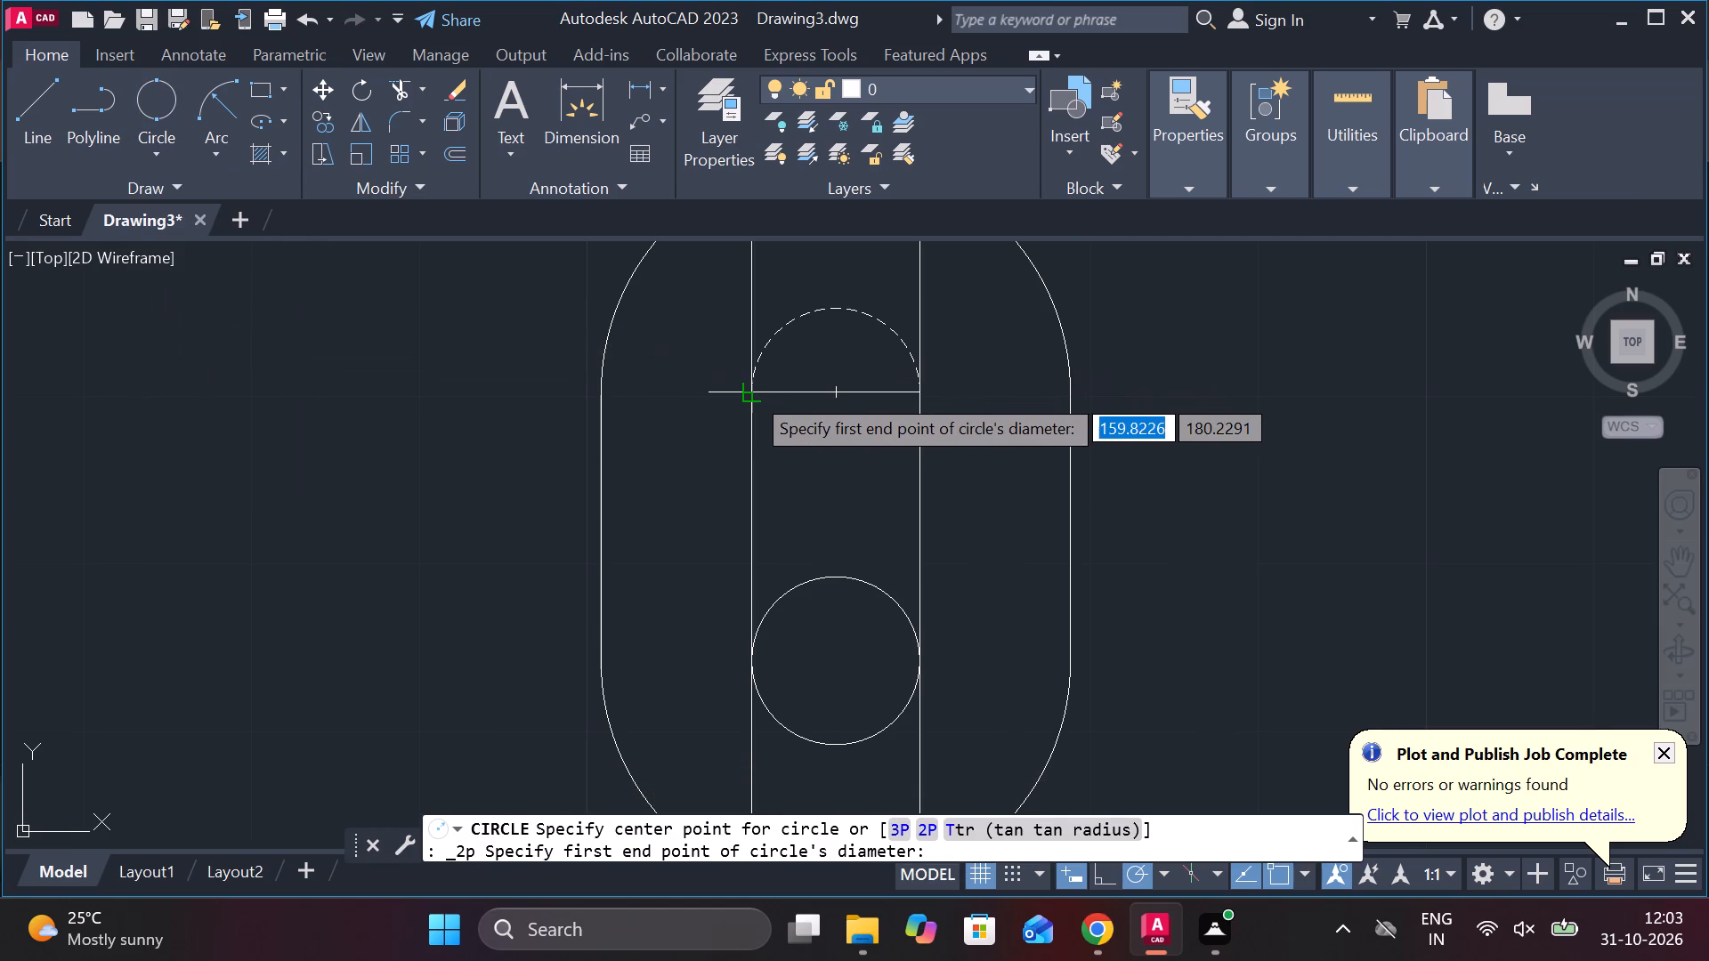
click(751, 392)
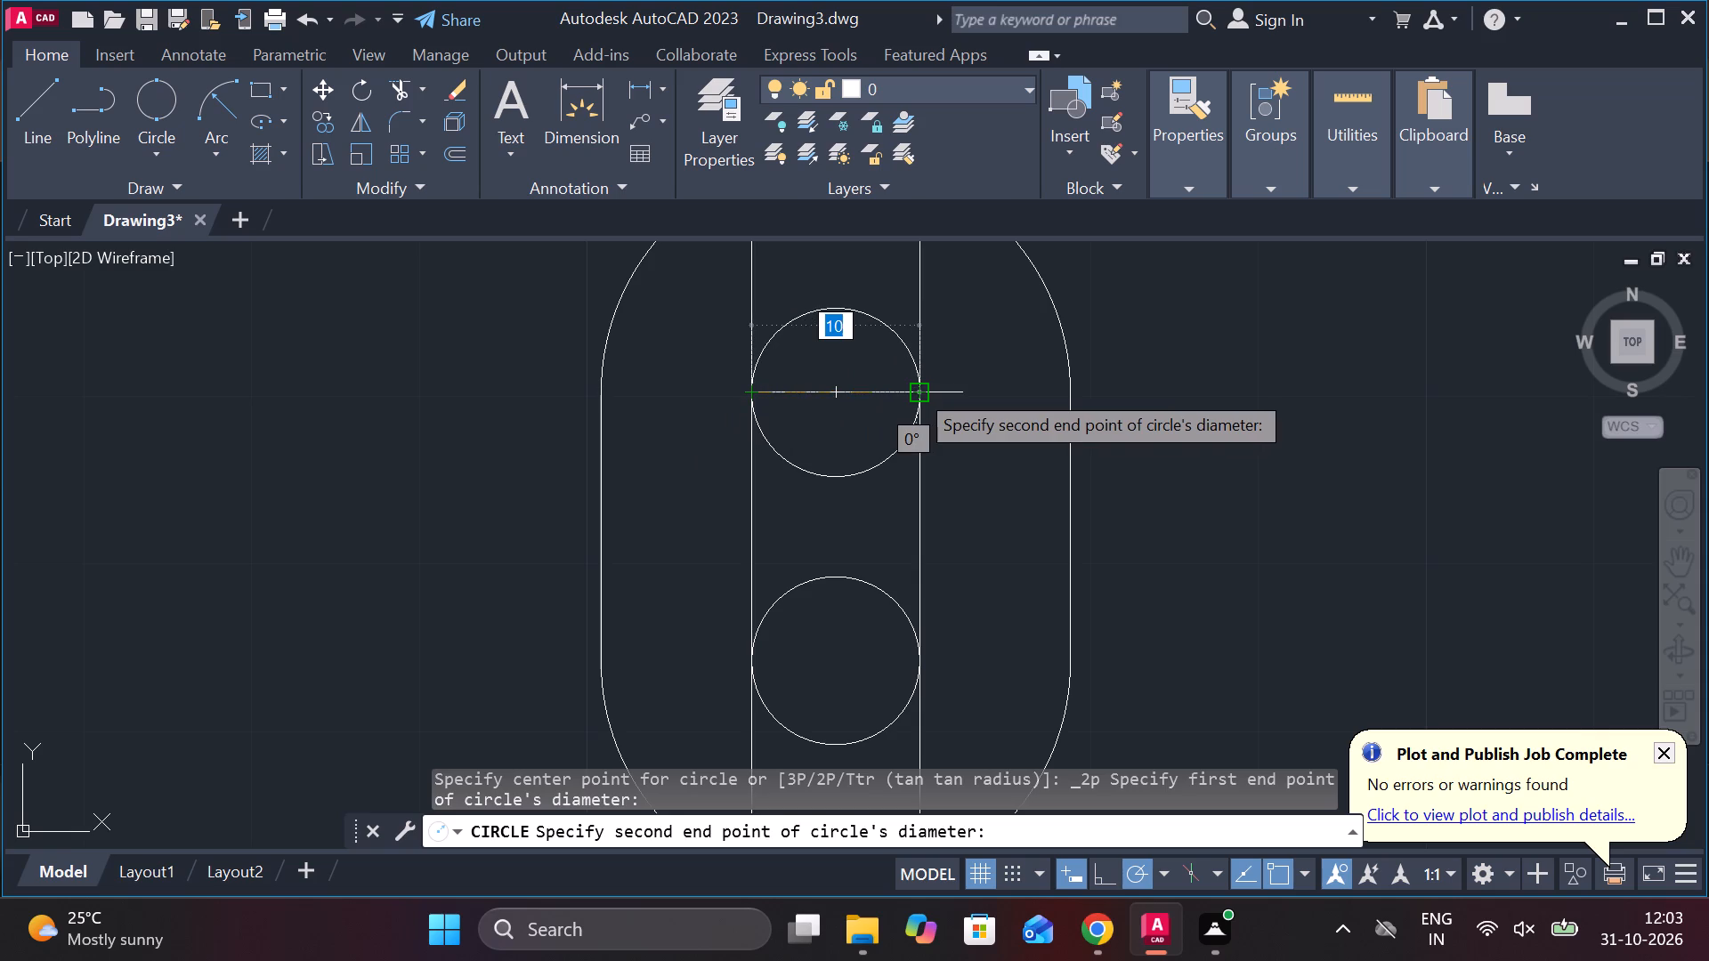
click(915, 389)
Trim away the new circle's solid upper half and the horizontal diameter line, keeping the dashed arc.
text(tr)
key(space)
click(850, 312)
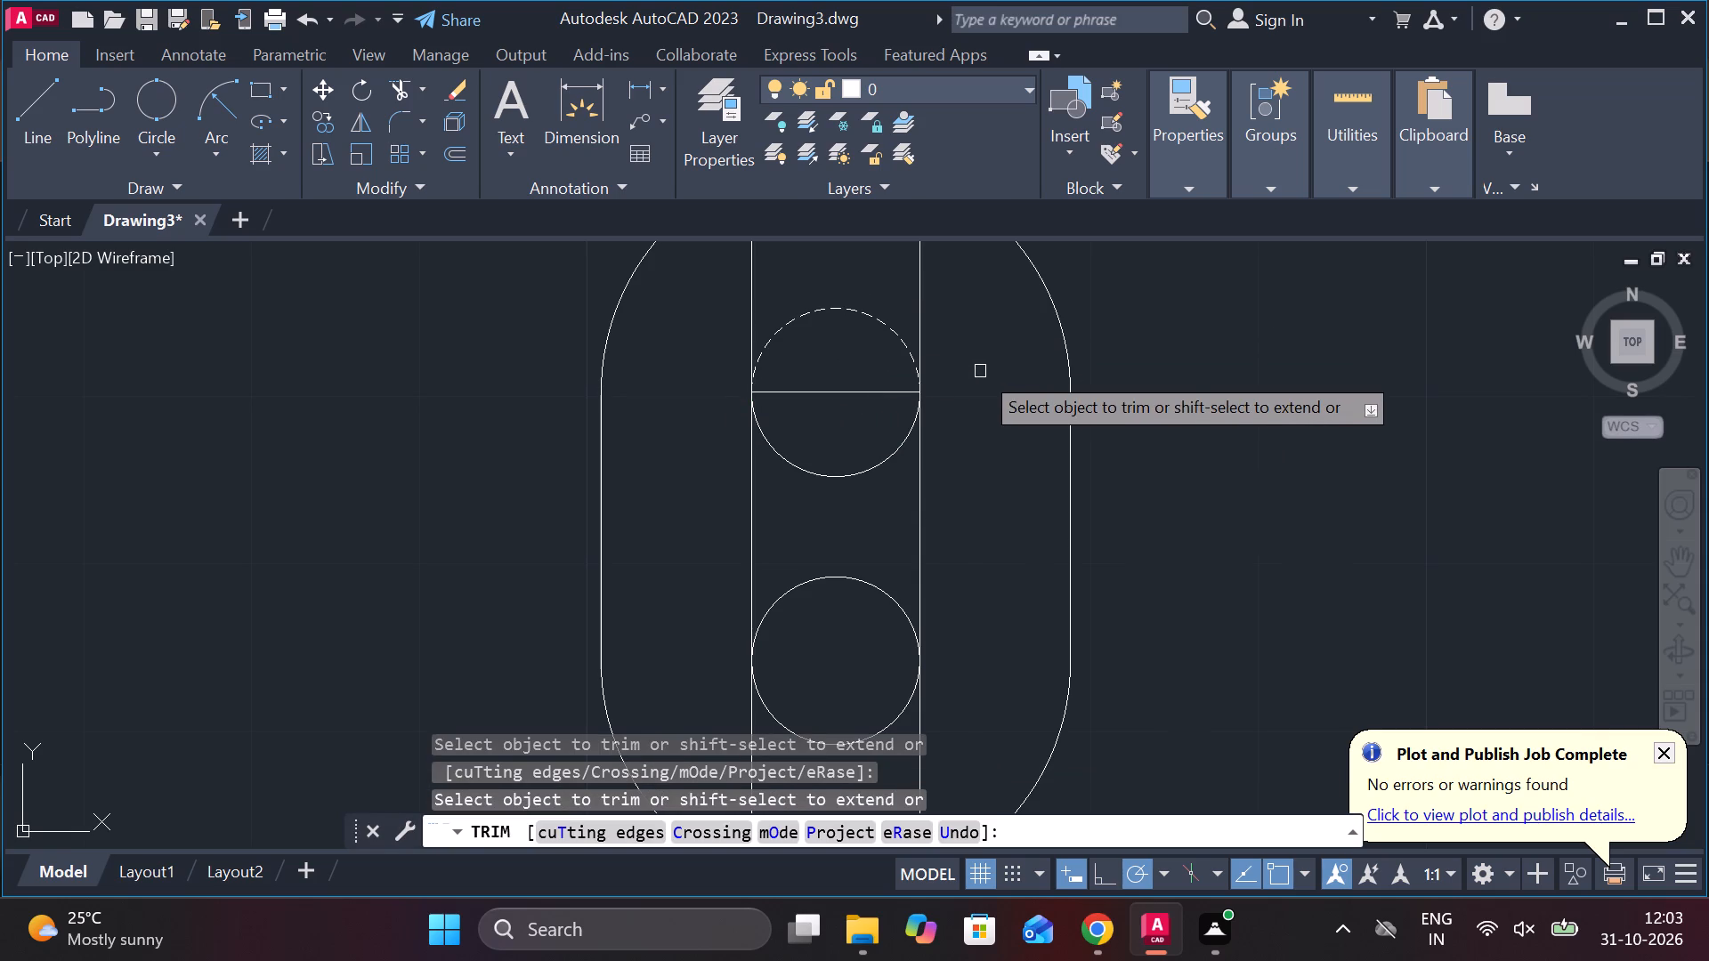
click(837, 398)
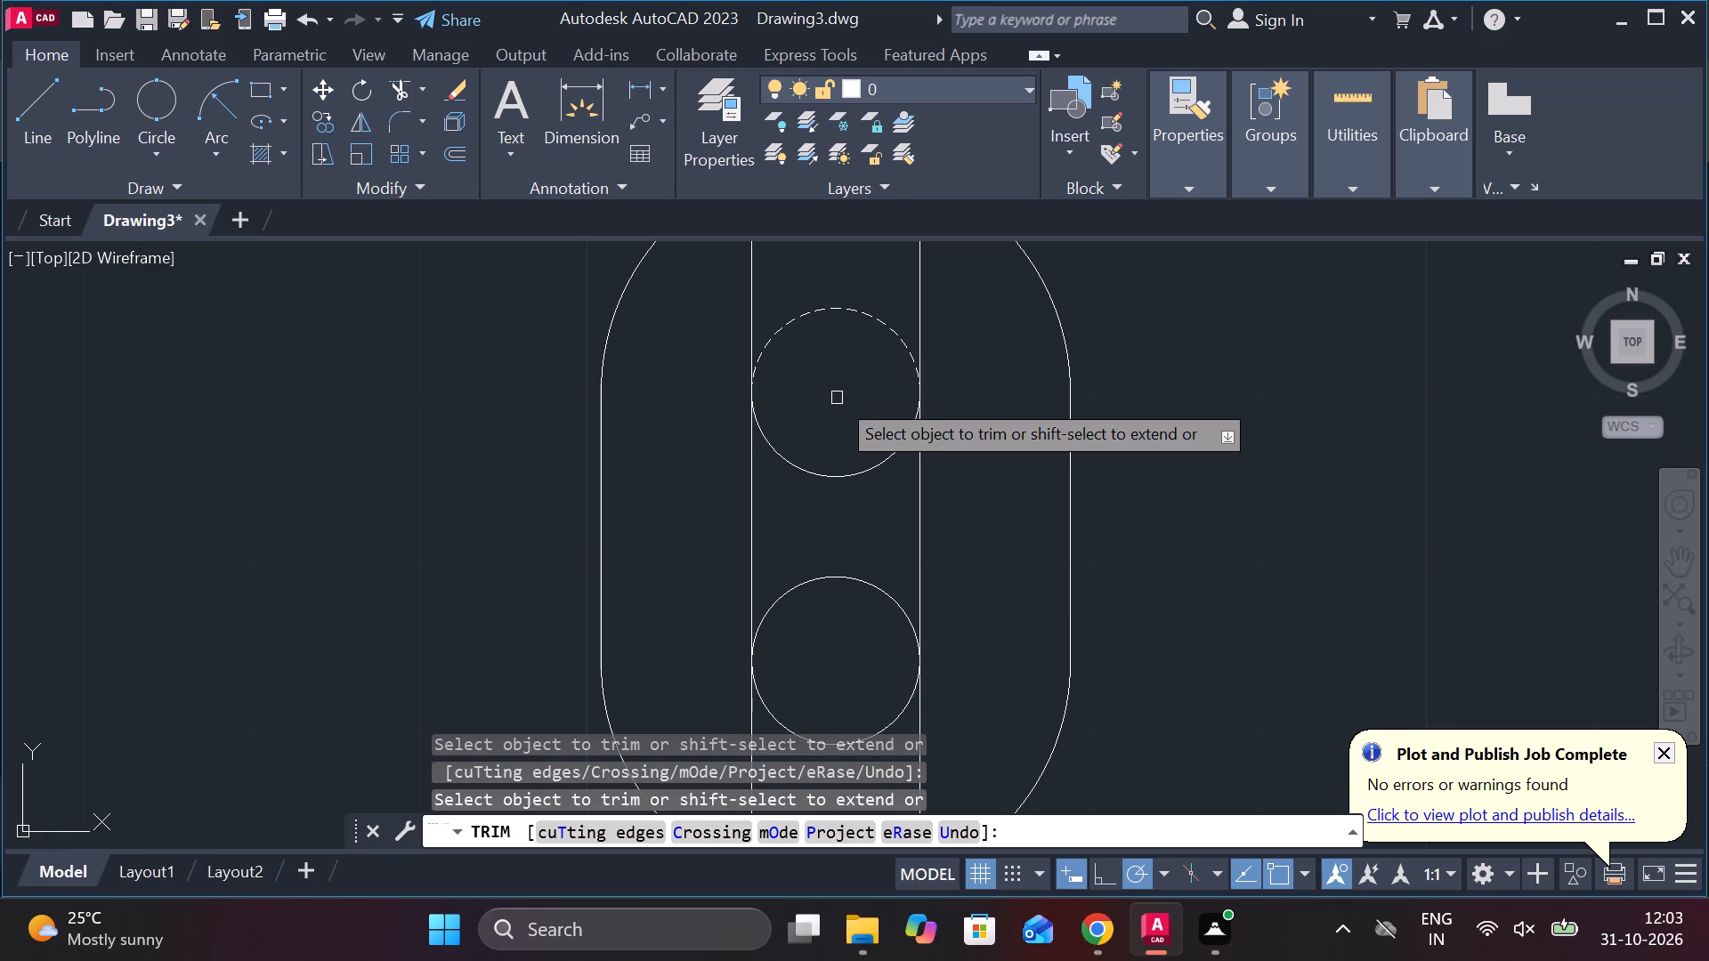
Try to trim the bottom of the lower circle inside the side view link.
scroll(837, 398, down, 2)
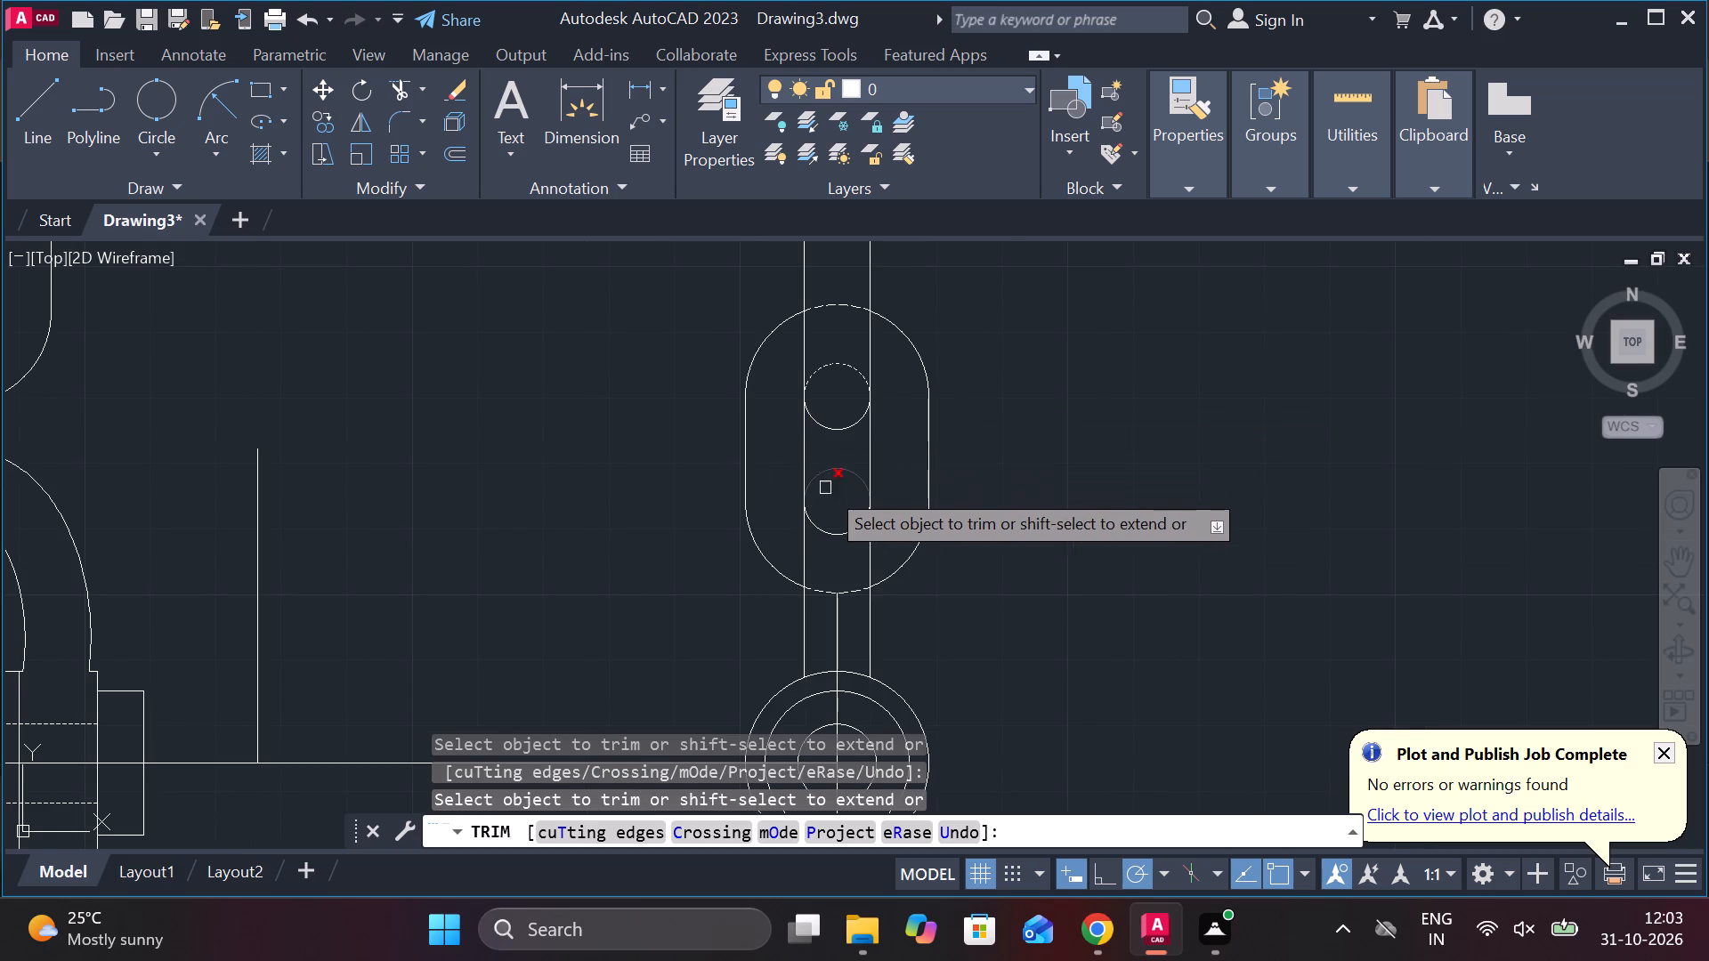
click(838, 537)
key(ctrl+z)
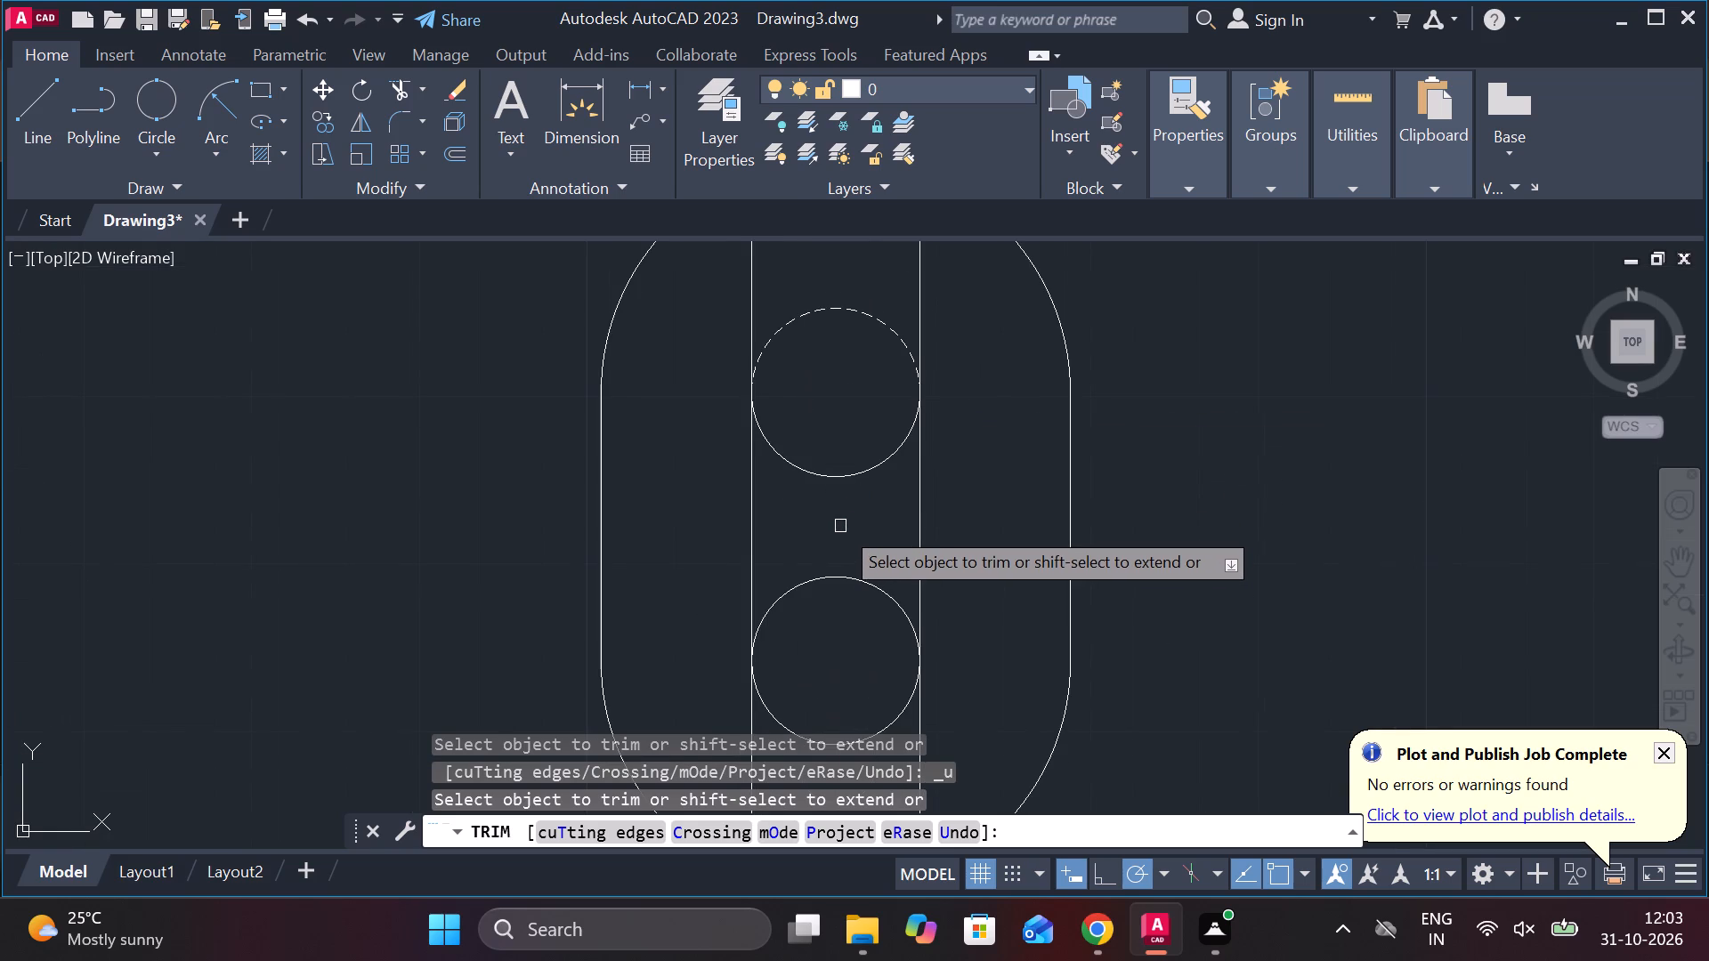
Draw a horizontal line across the lower circle's diameter, joining its two side quadrant points inside the side view link.
middle_drag(840, 526, 791, 435)
key(Escape)
key(l)
key(Return)
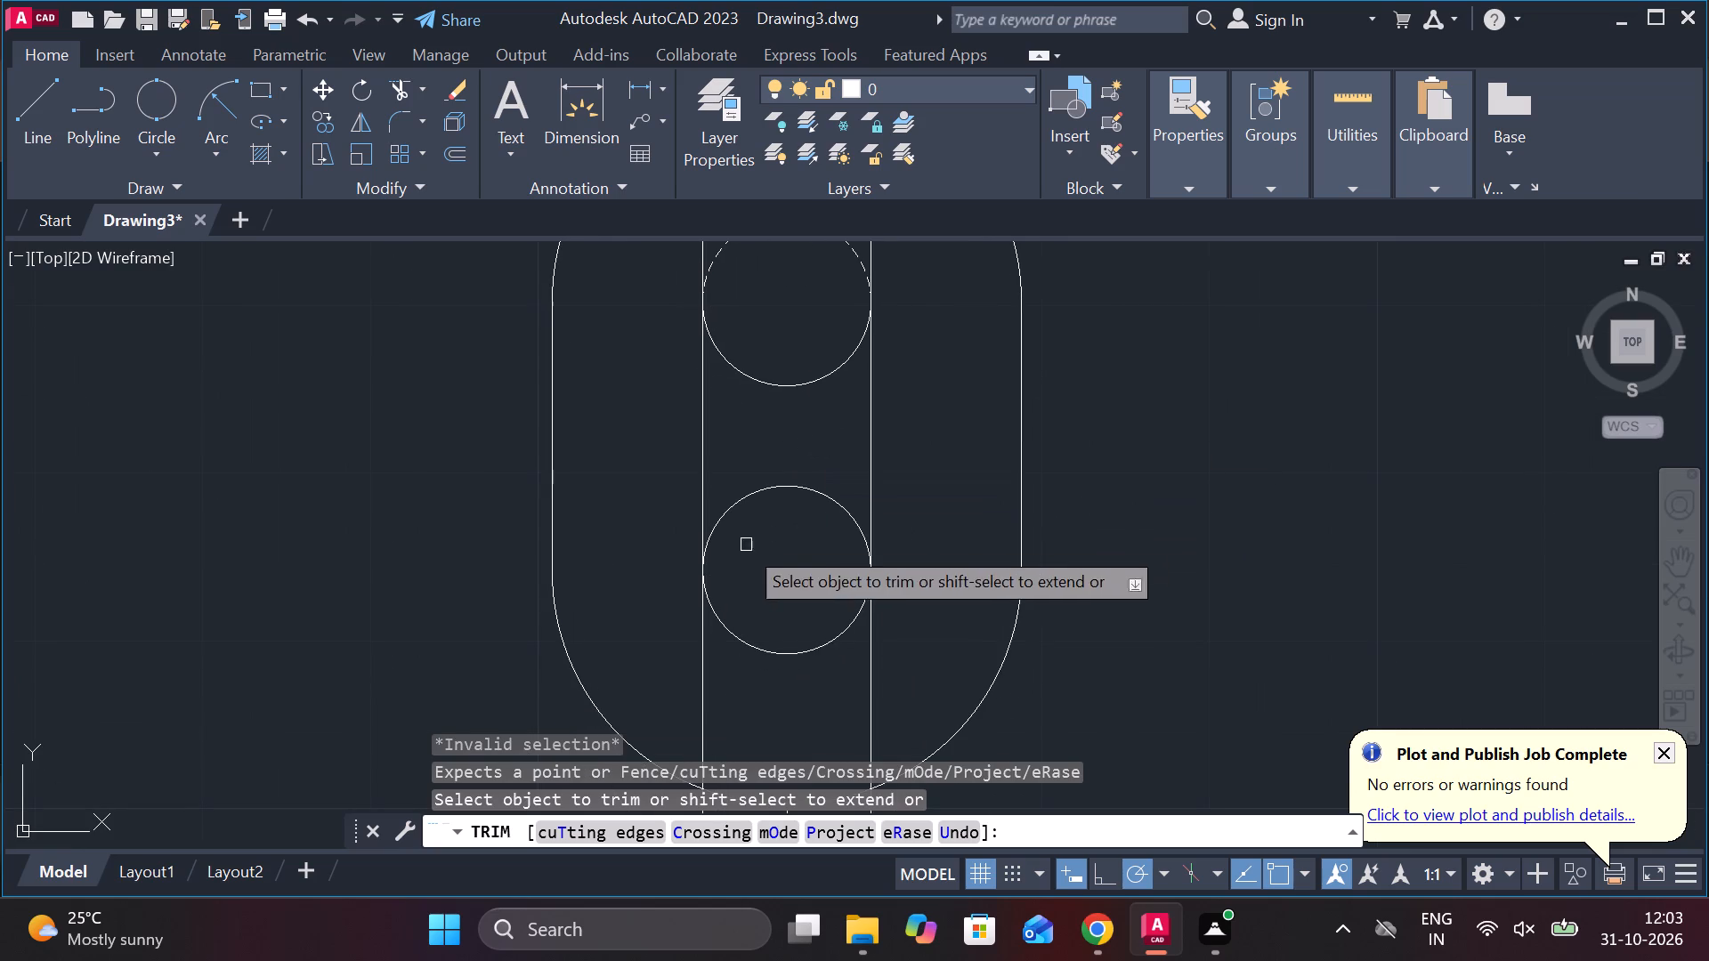
key(Escape)
key(Escape)
key(Escape)
key(l)
key(Return)
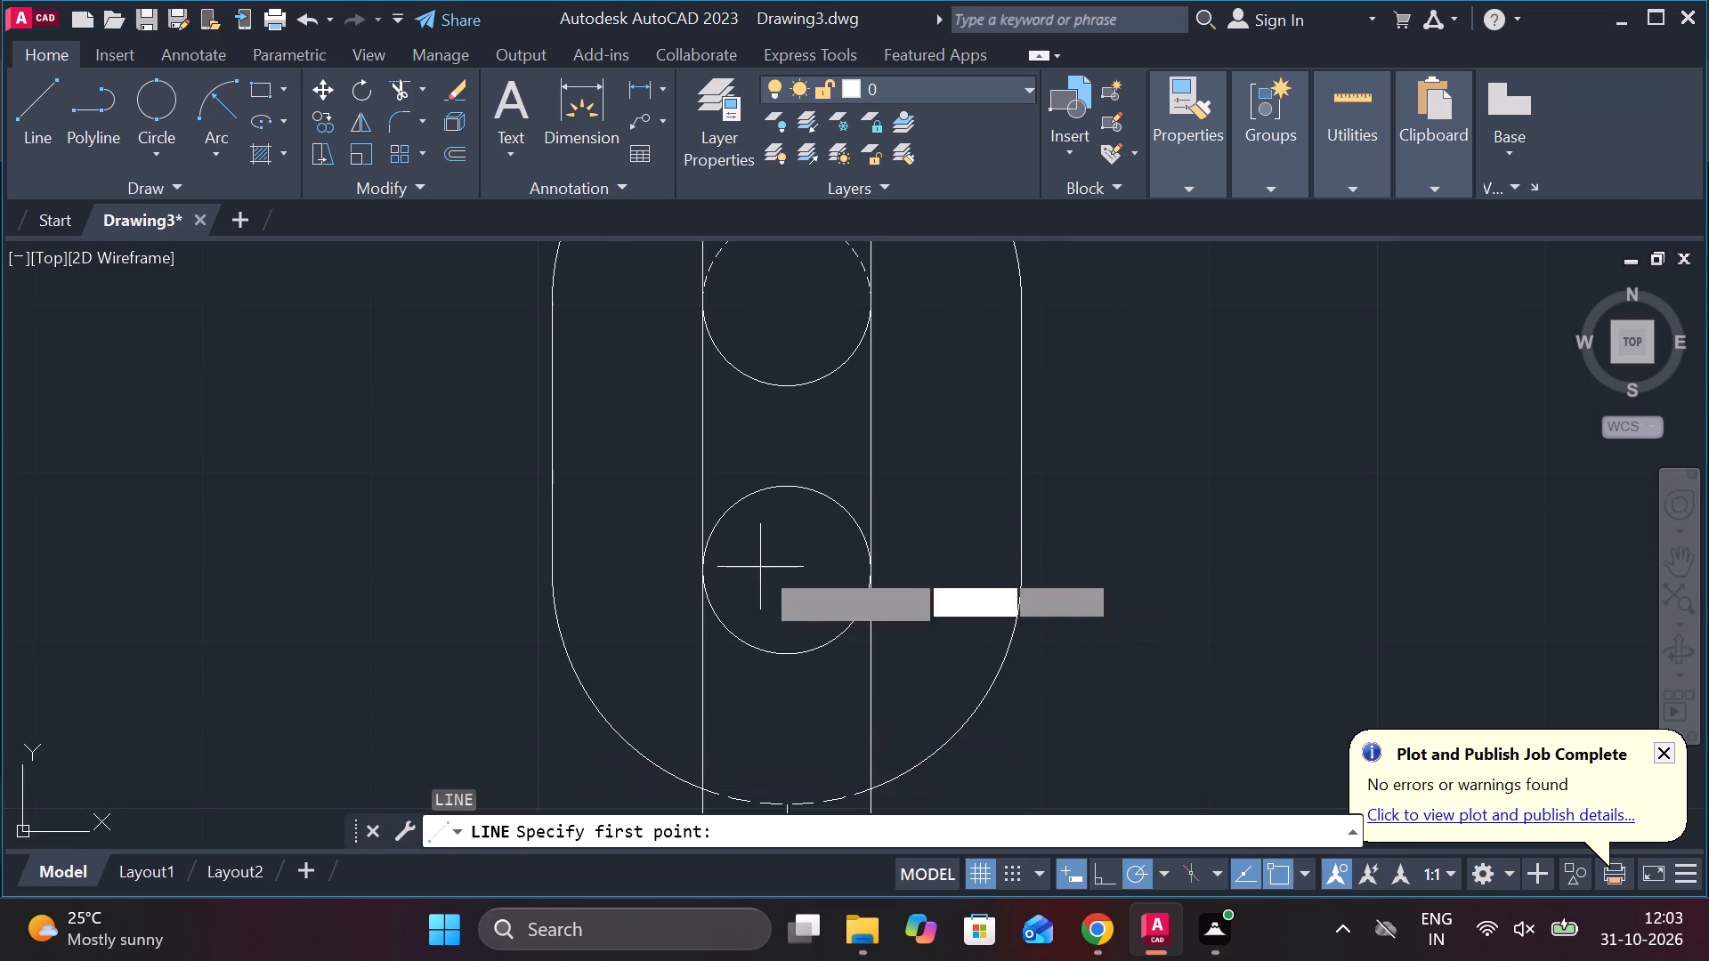
click(701, 573)
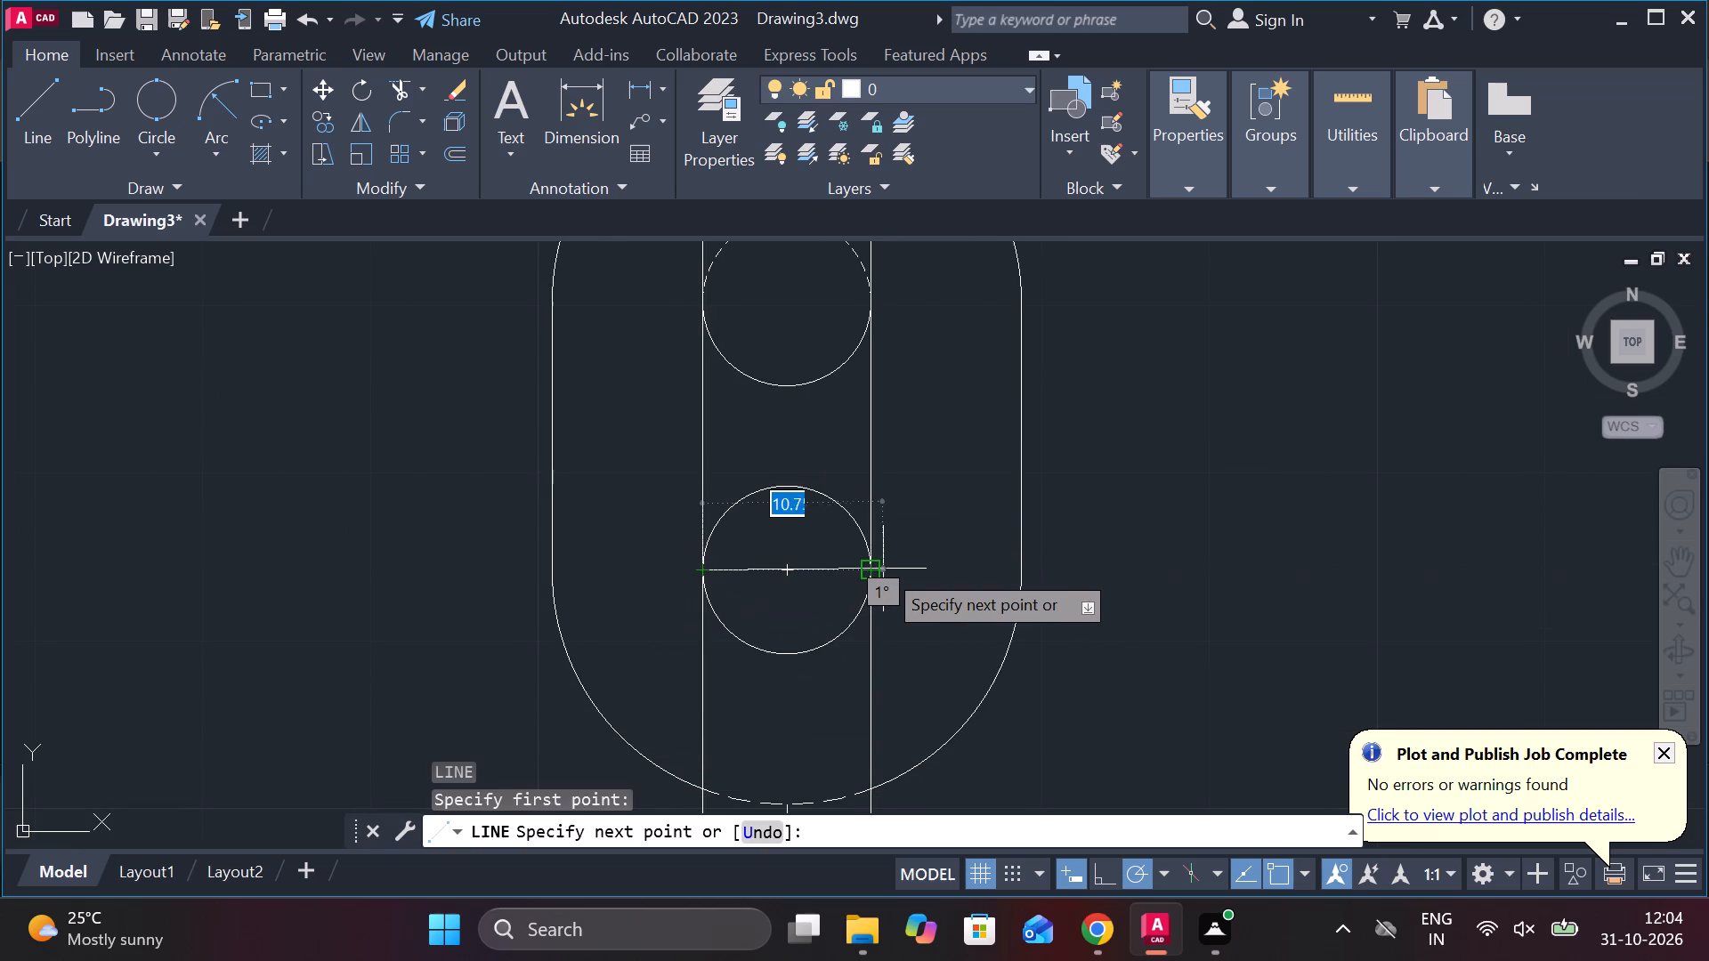
click(865, 569)
key(Escape)
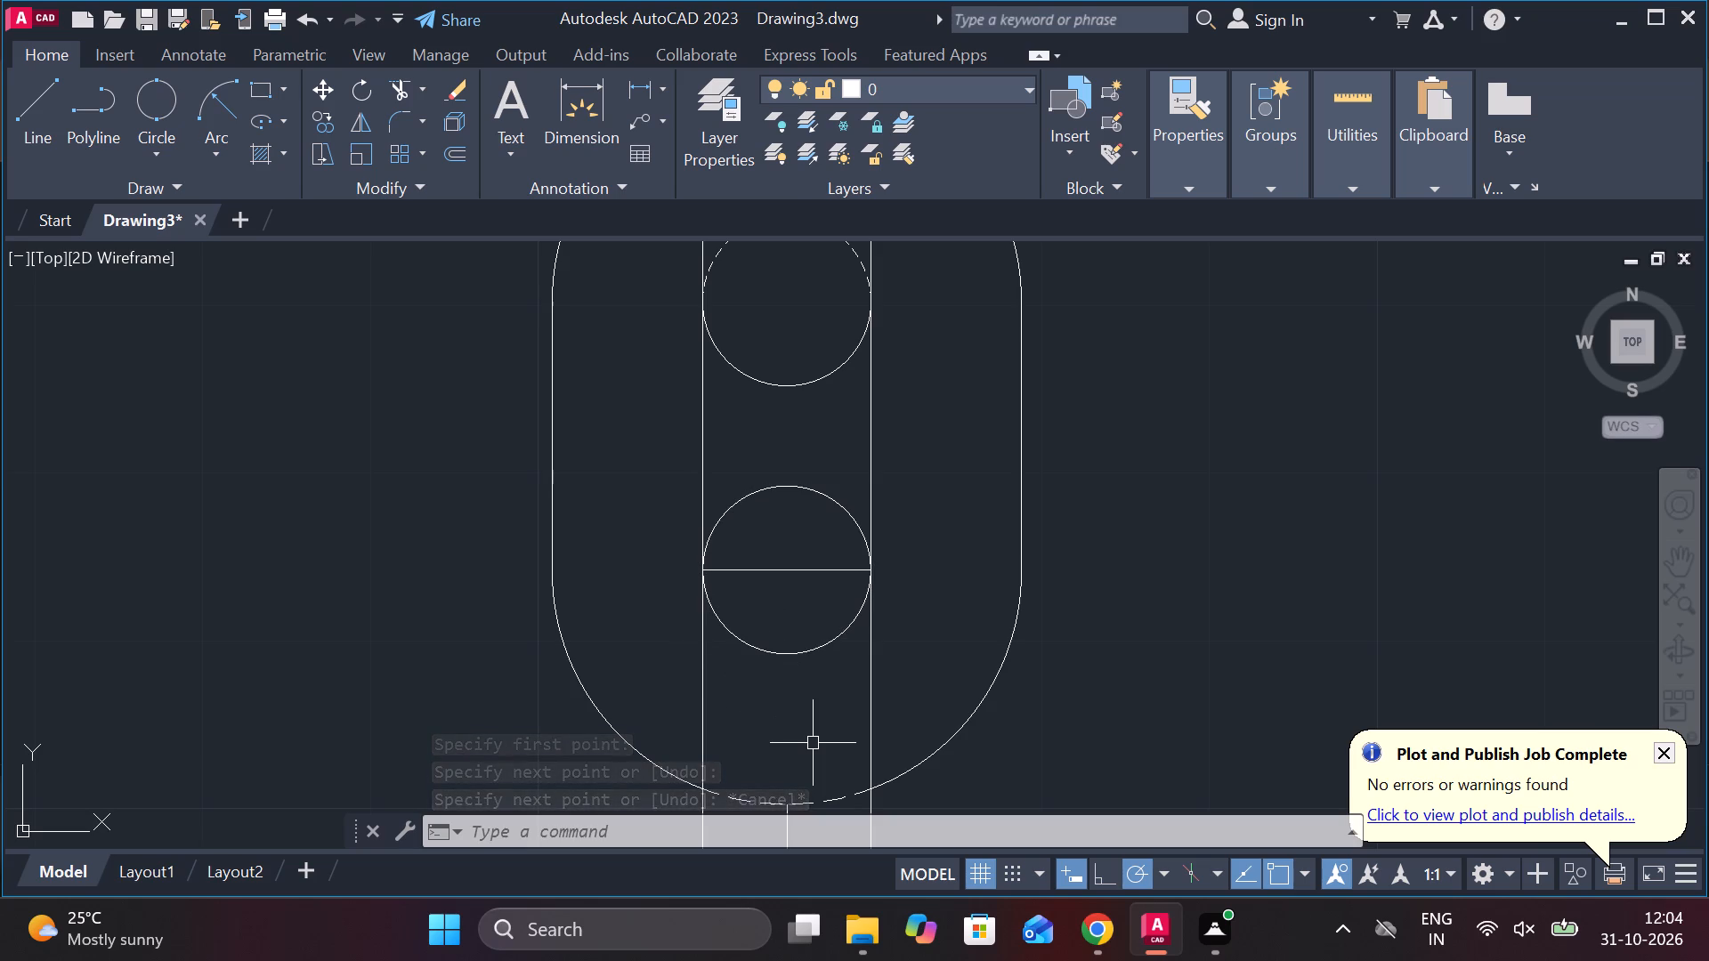
Set the lower circle inside the side view link to the DASHED linetype.
click(782, 658)
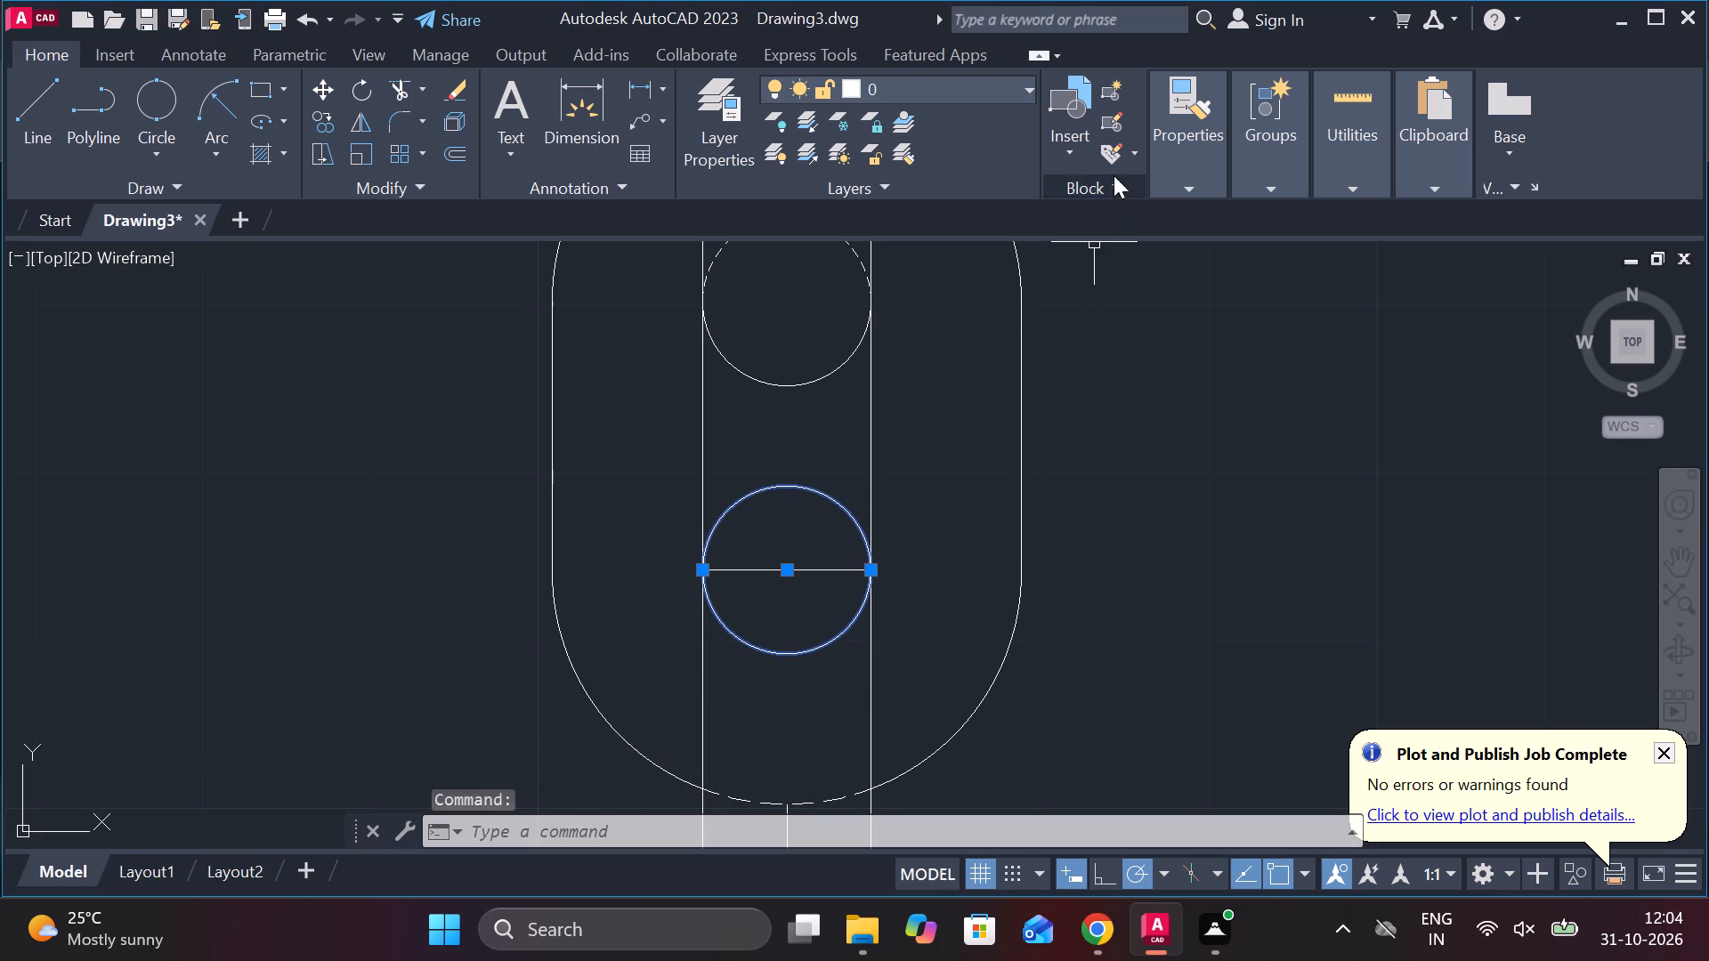
key(Escape)
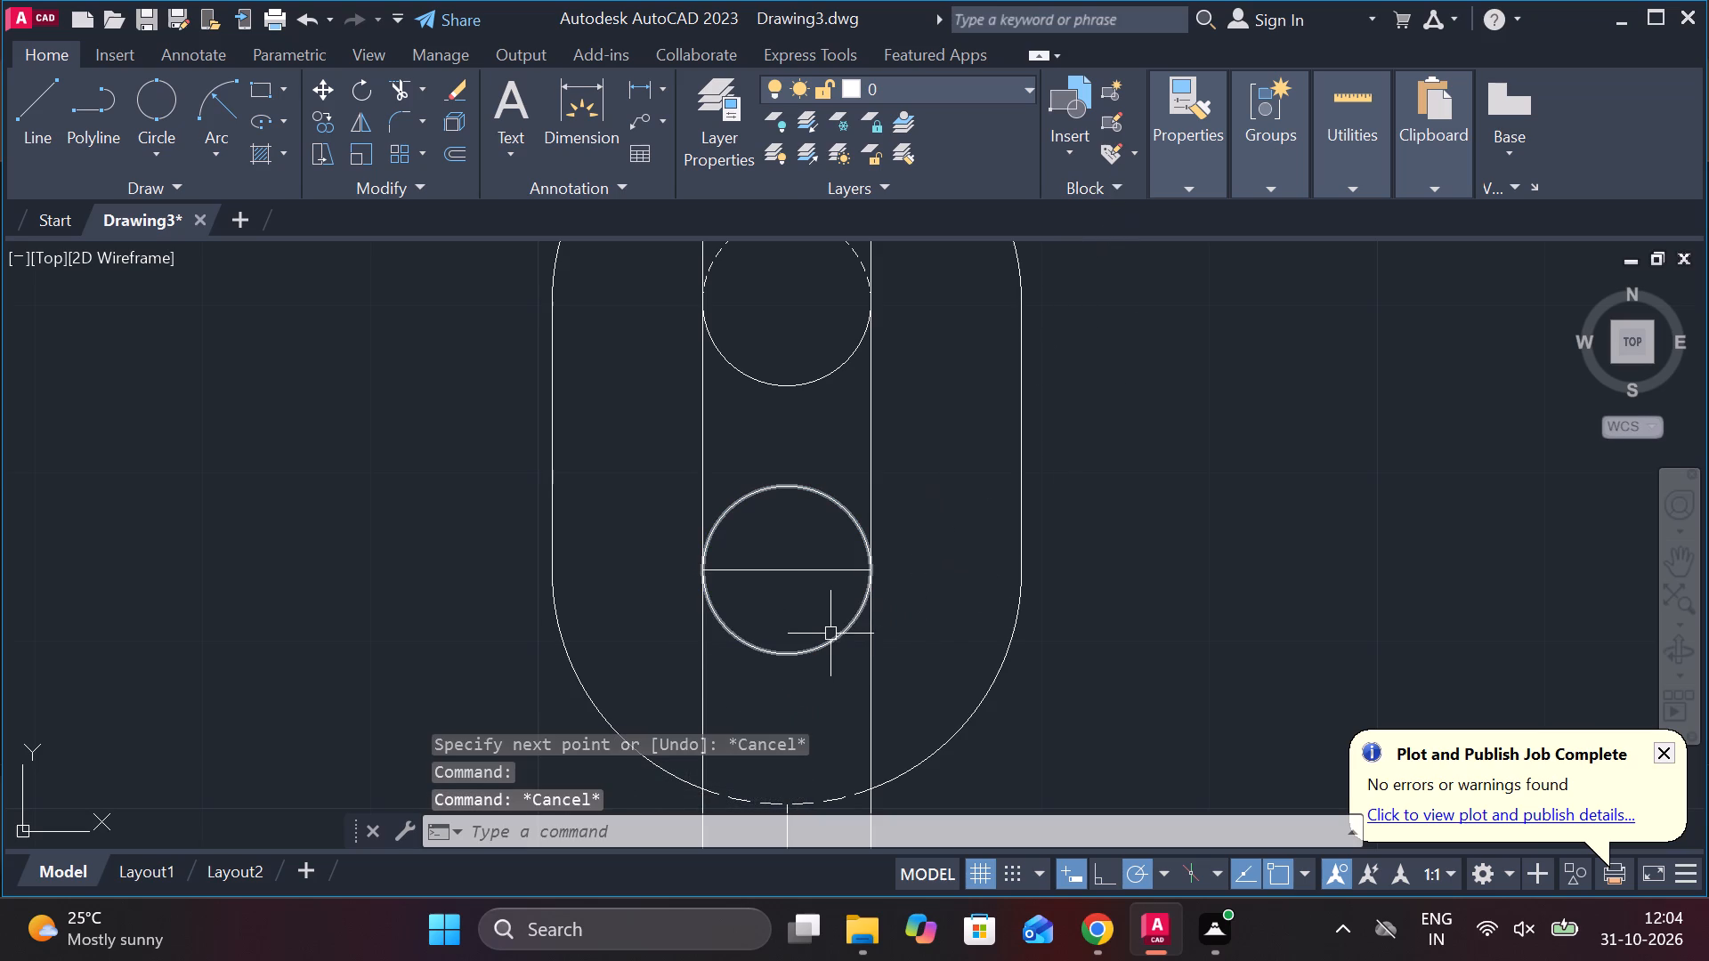
click(827, 635)
click(1180, 178)
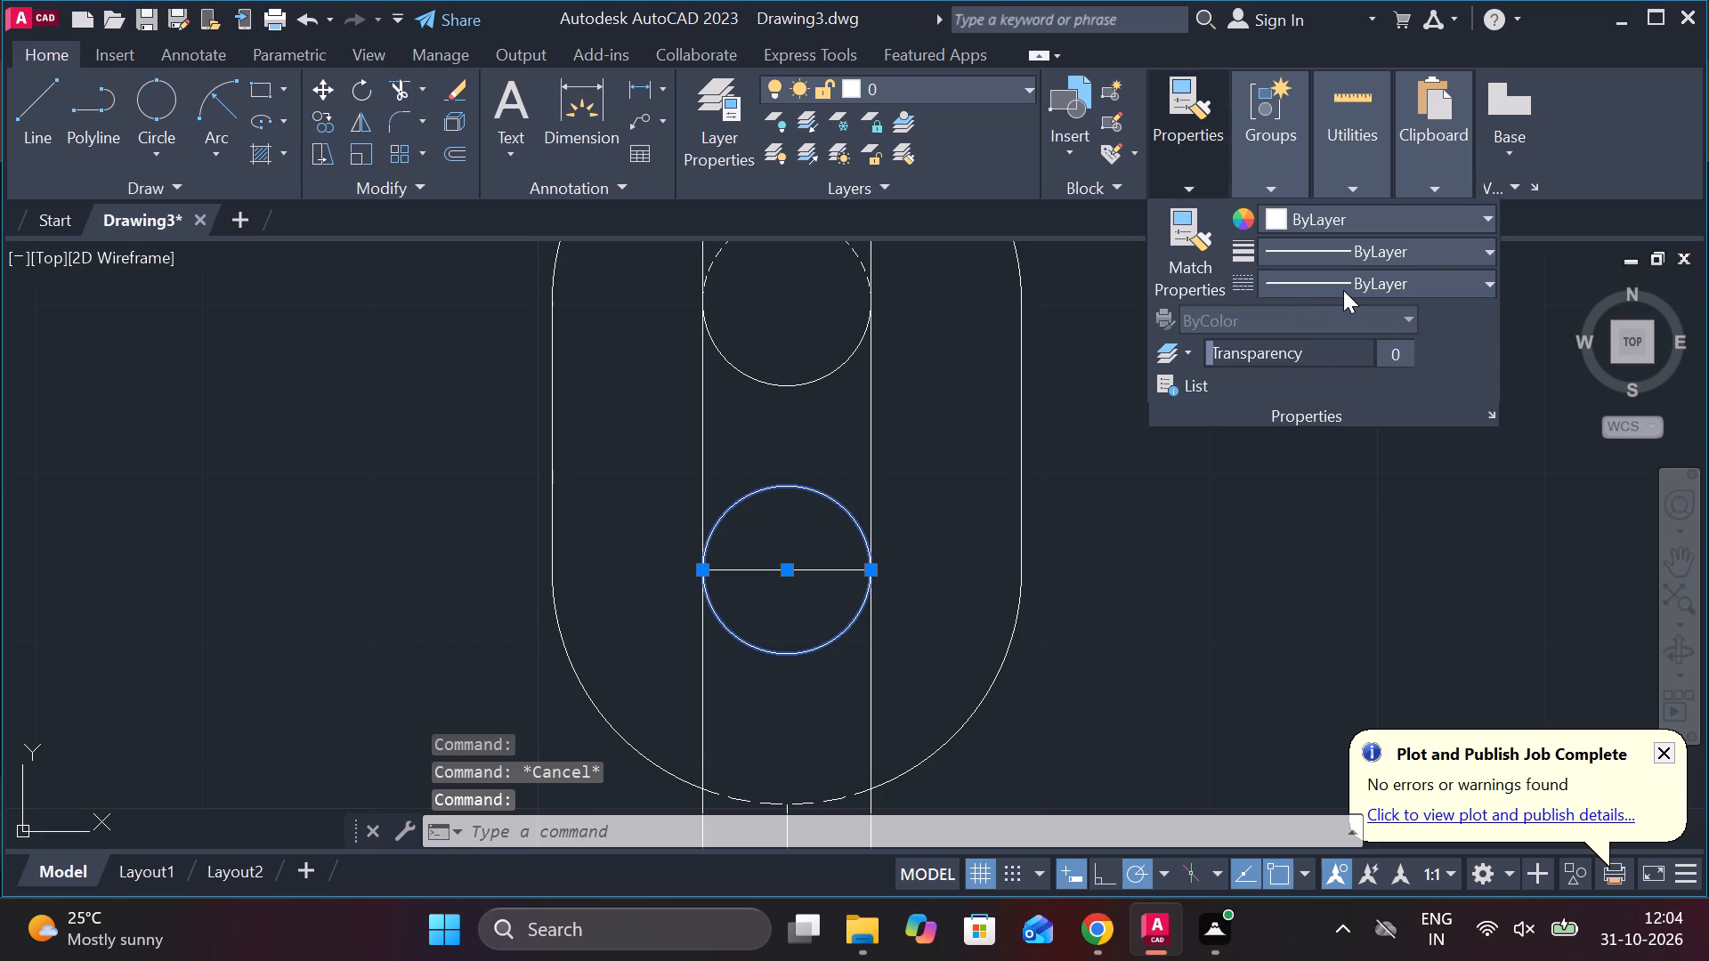
click(1343, 290)
click(1316, 435)
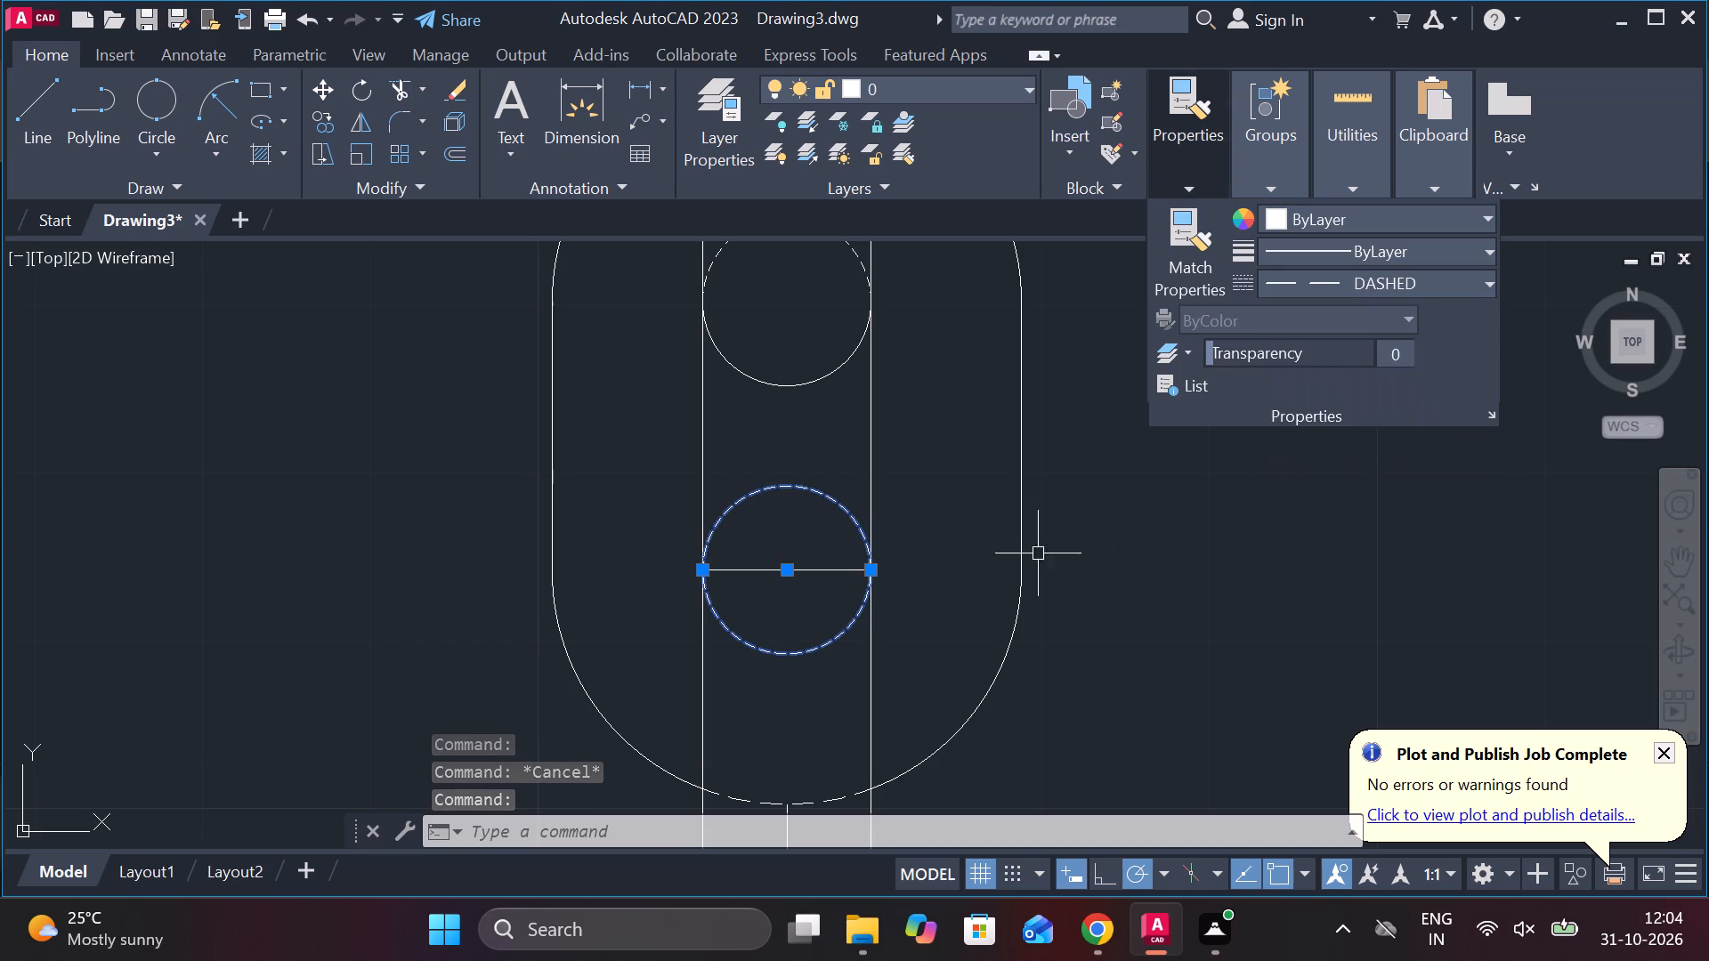
key(Escape)
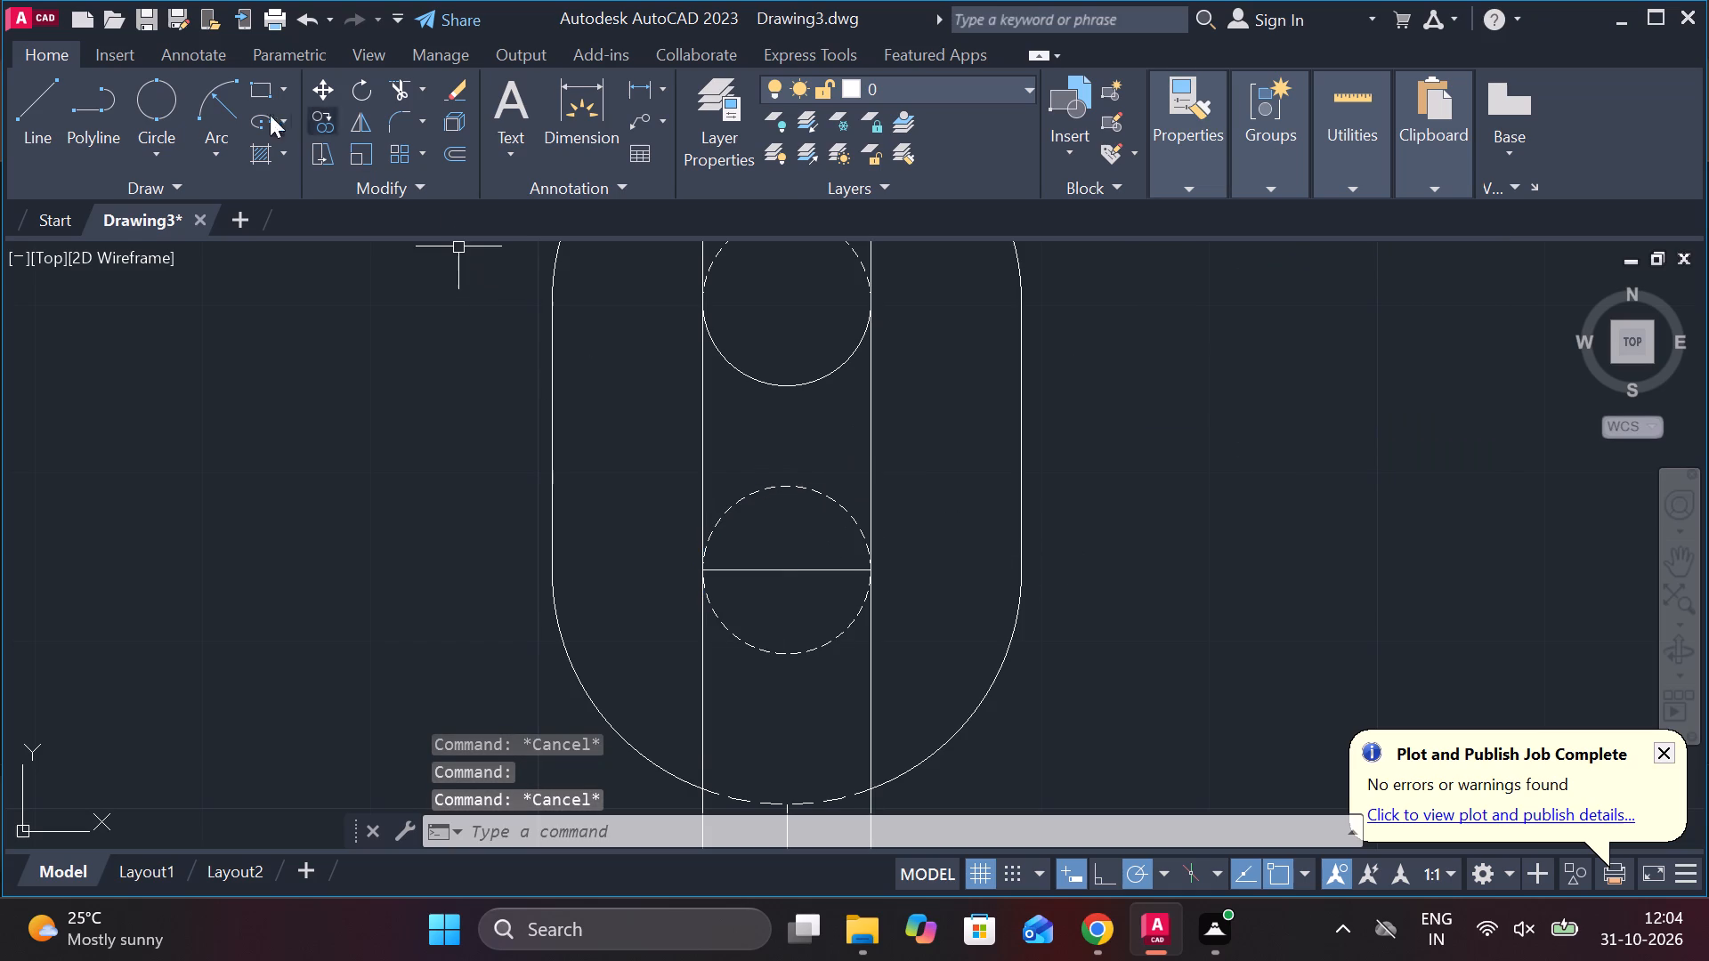
Draw a solid two-point circle over the dashed lower circle, using the horizontal diameter line's two endpoints.
click(154, 90)
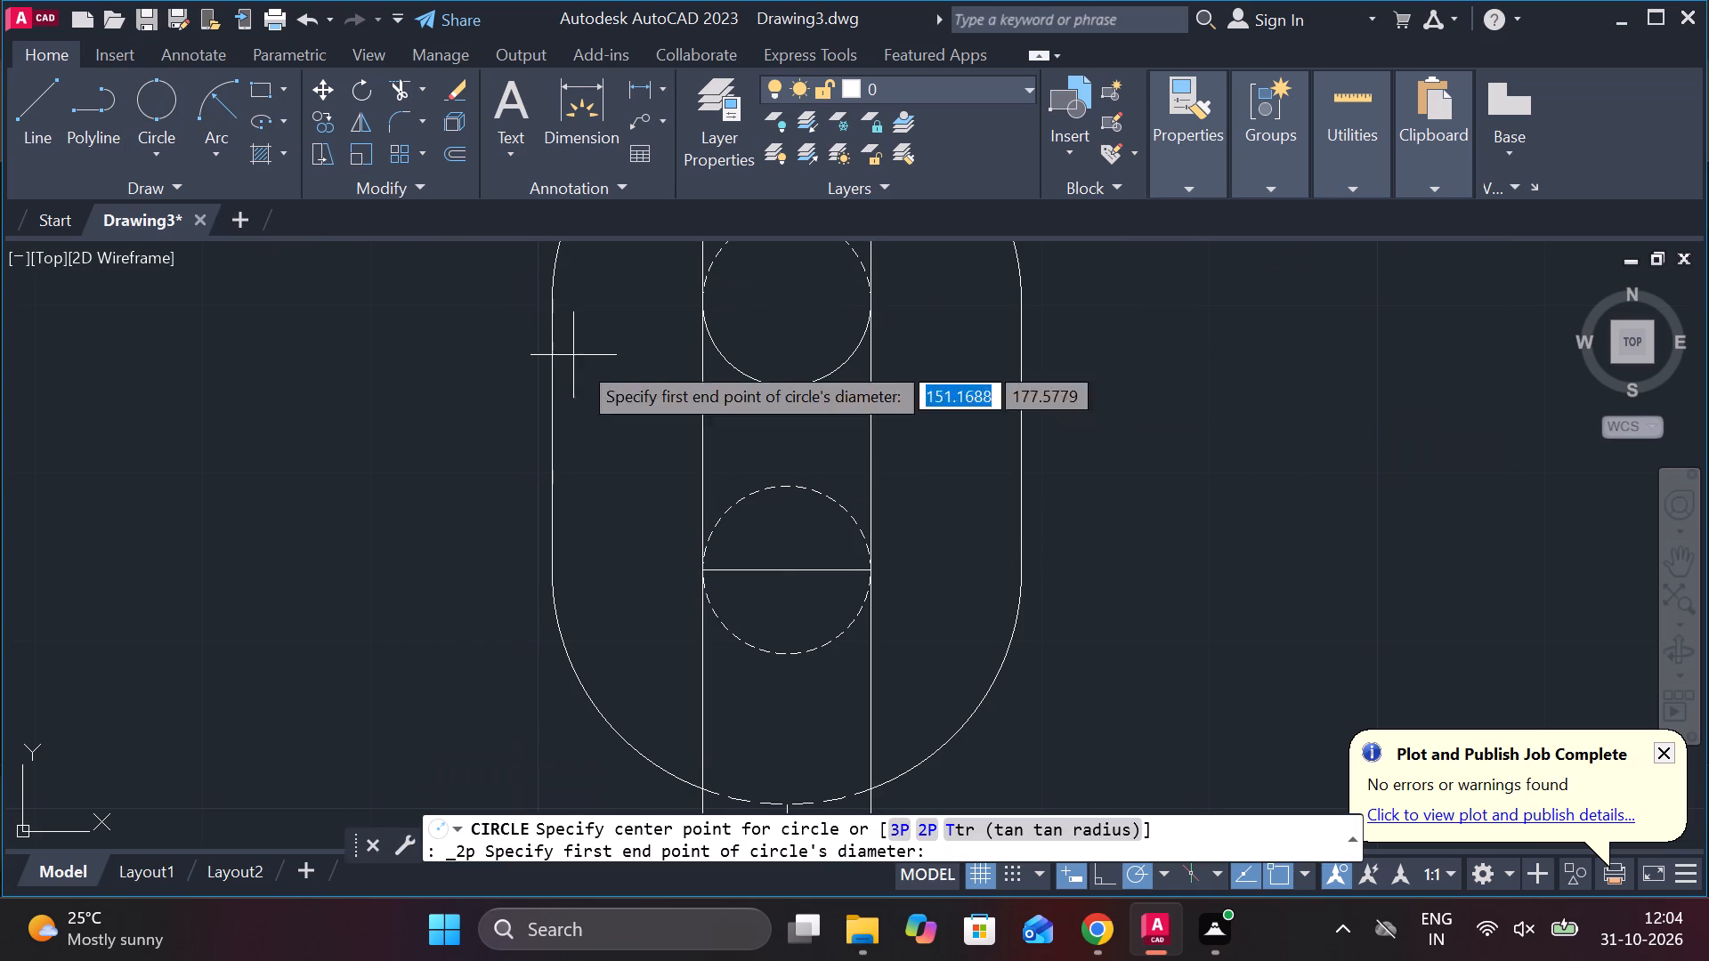
click(710, 552)
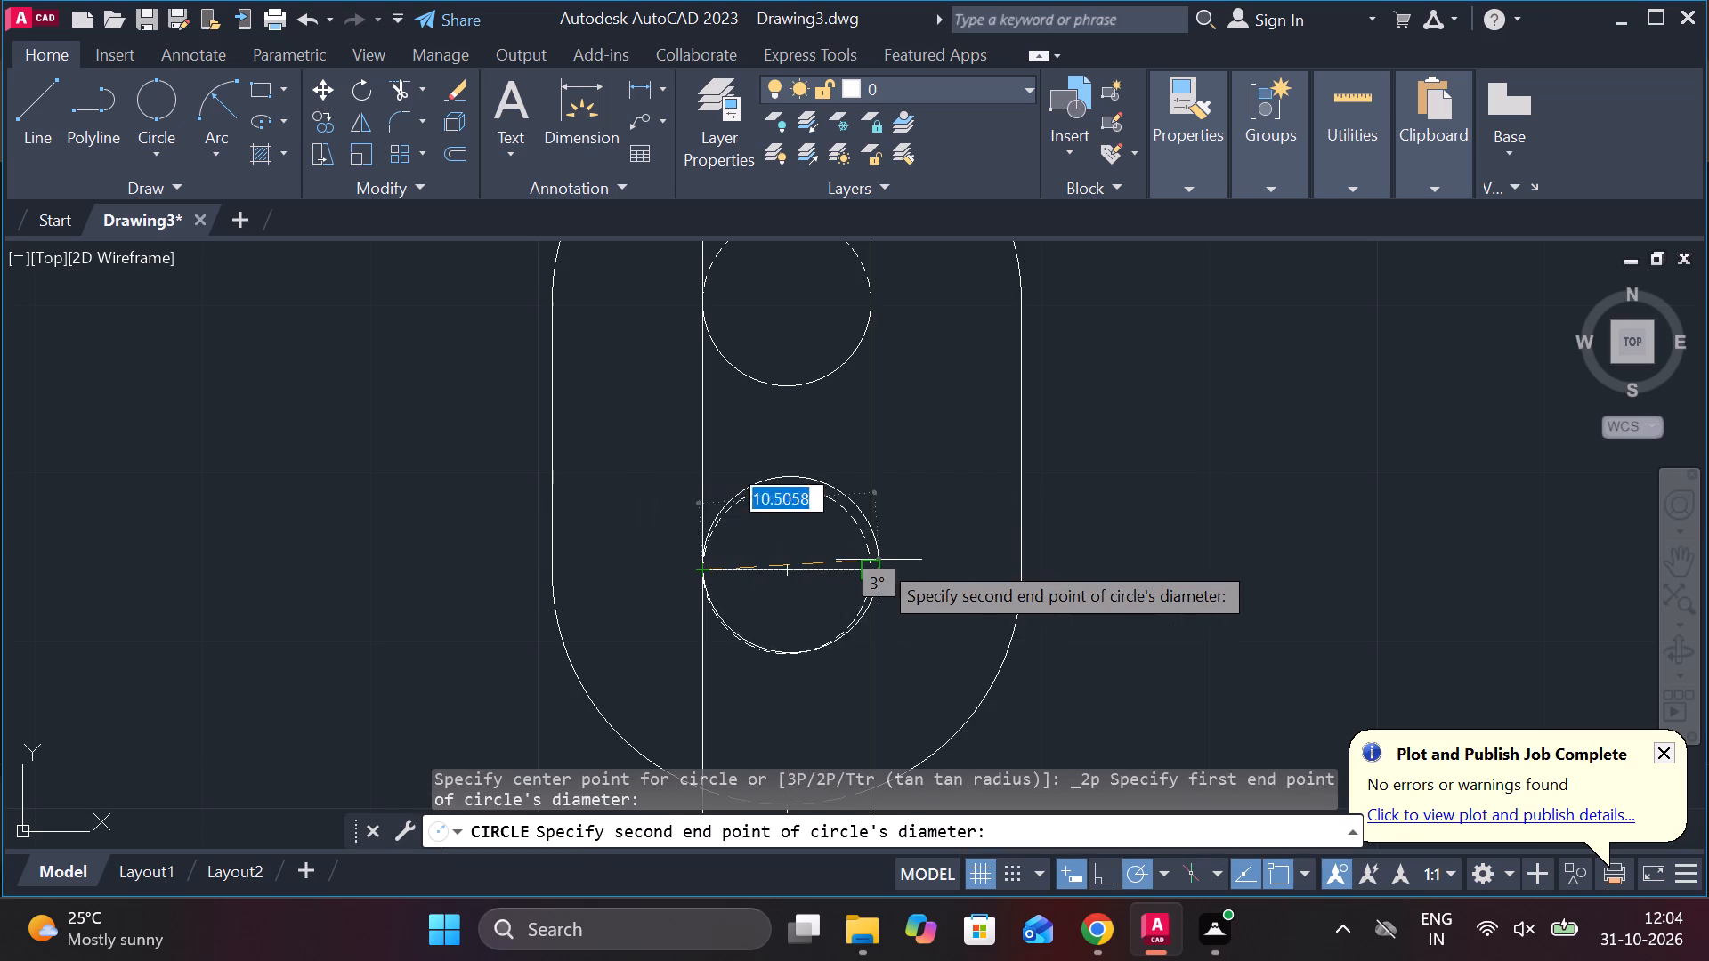
click(863, 563)
key(Escape)
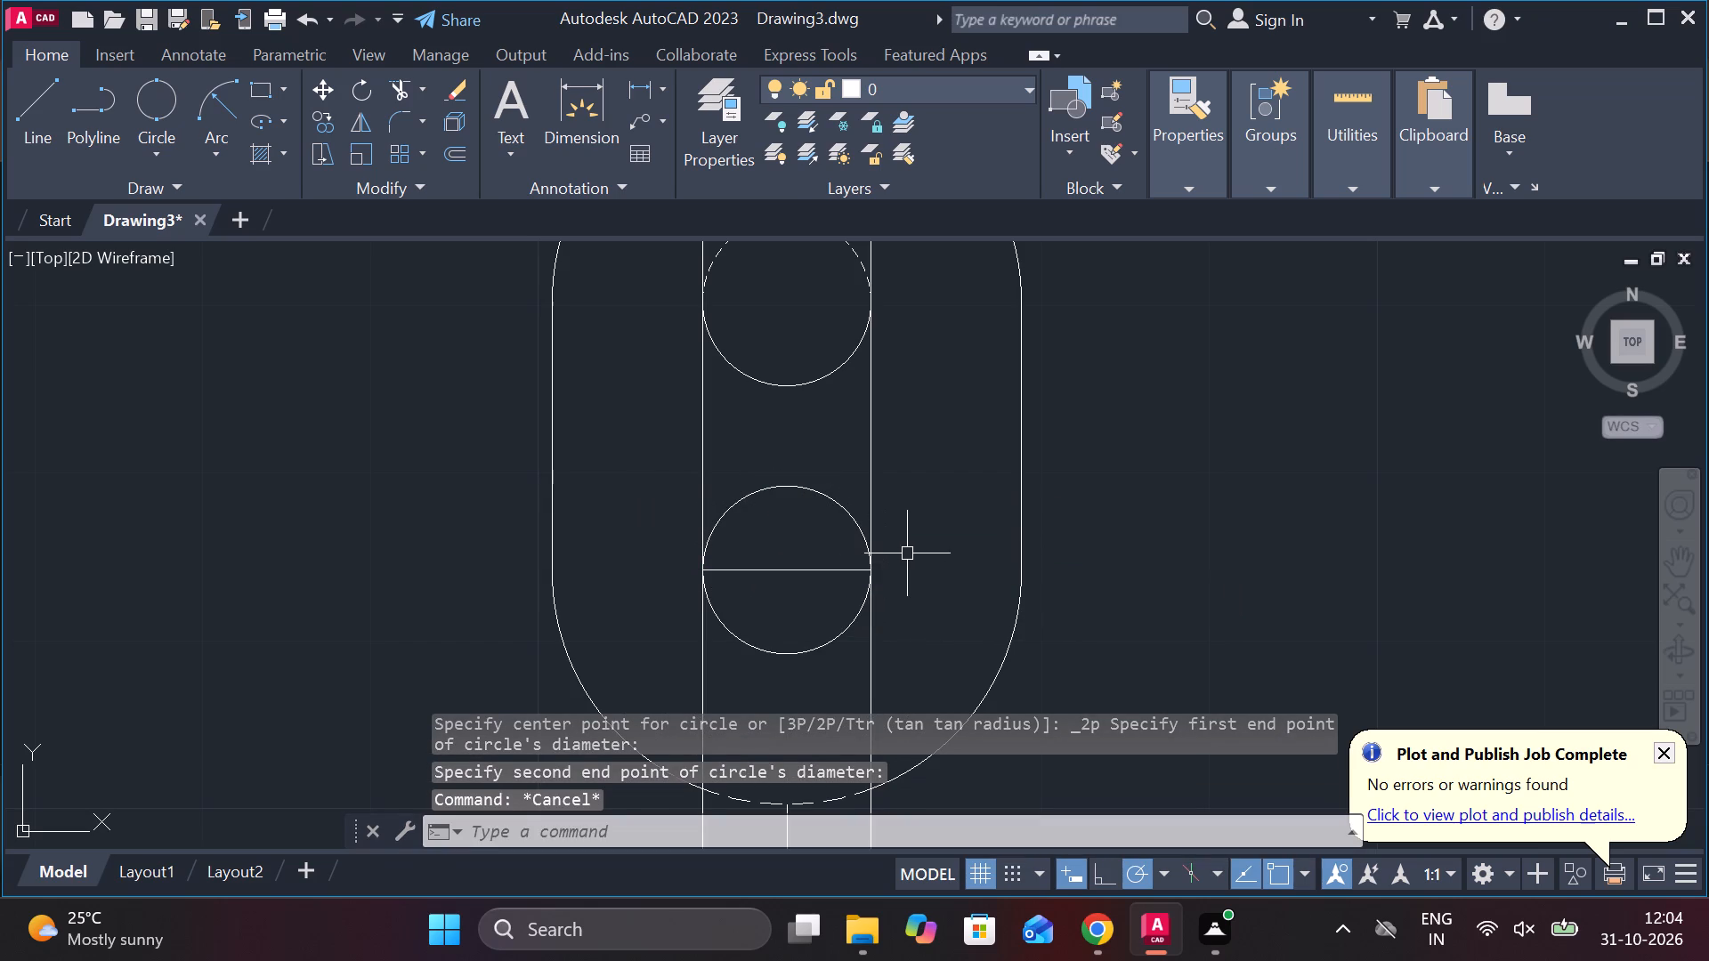
Trim away the solid lower half of the lower circle and its horizontal diameter line, keeping the dashed half.
text(tr)
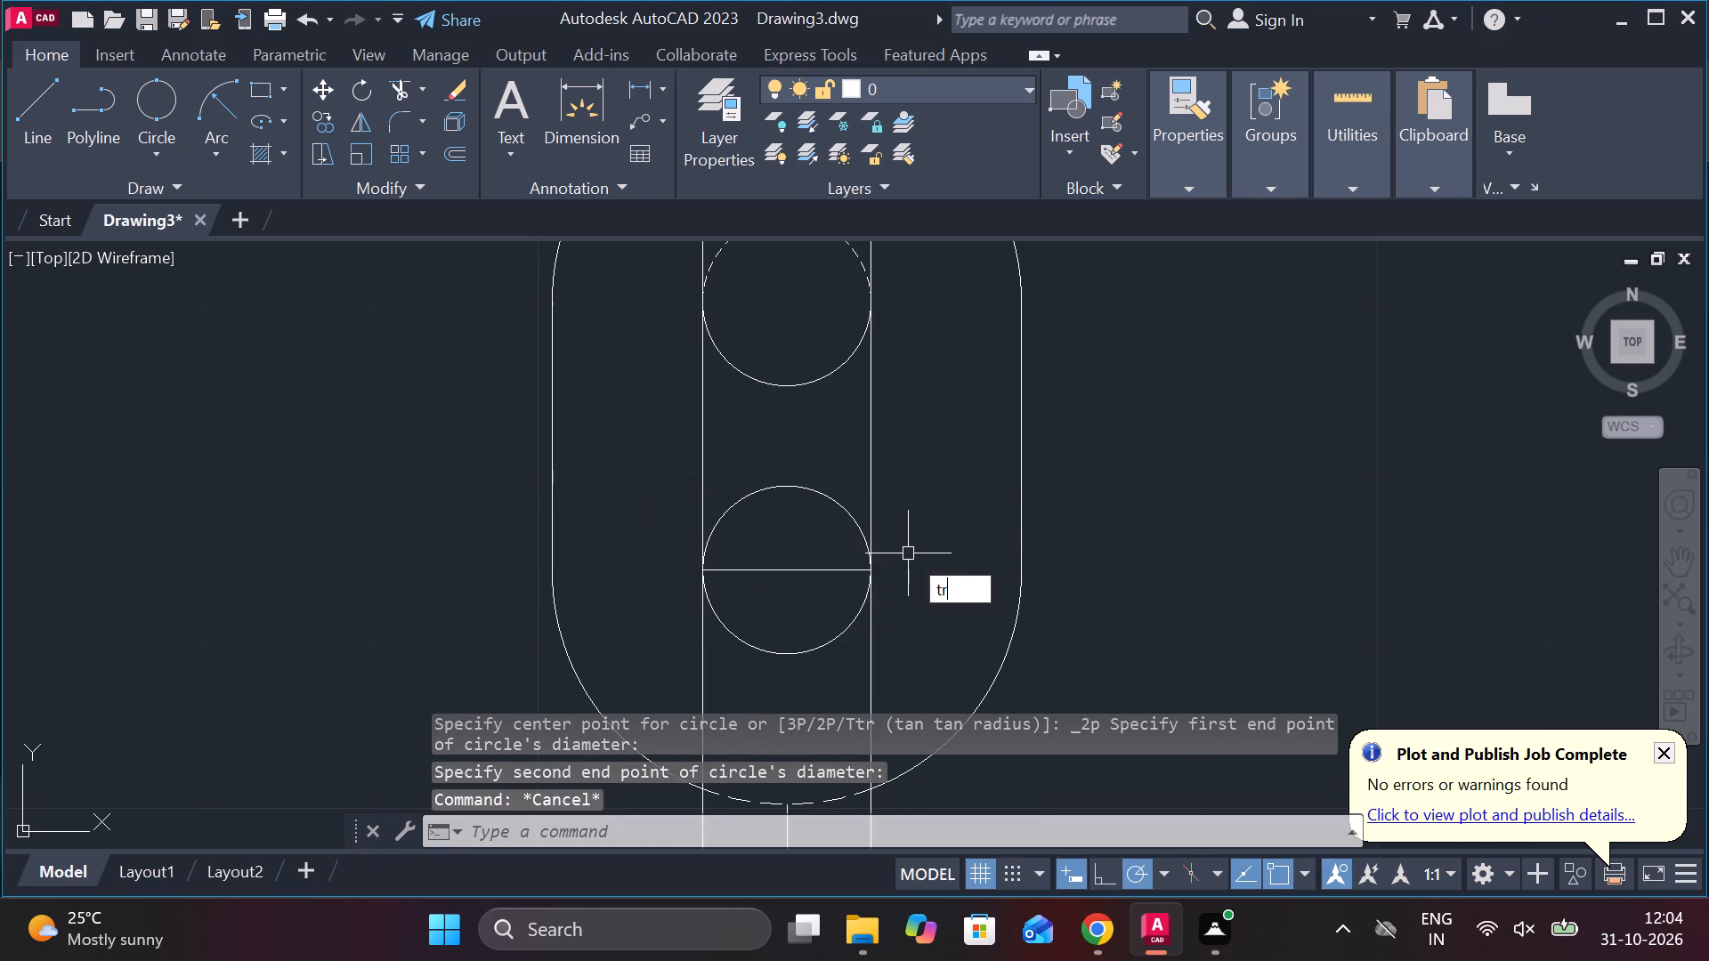
key(space)
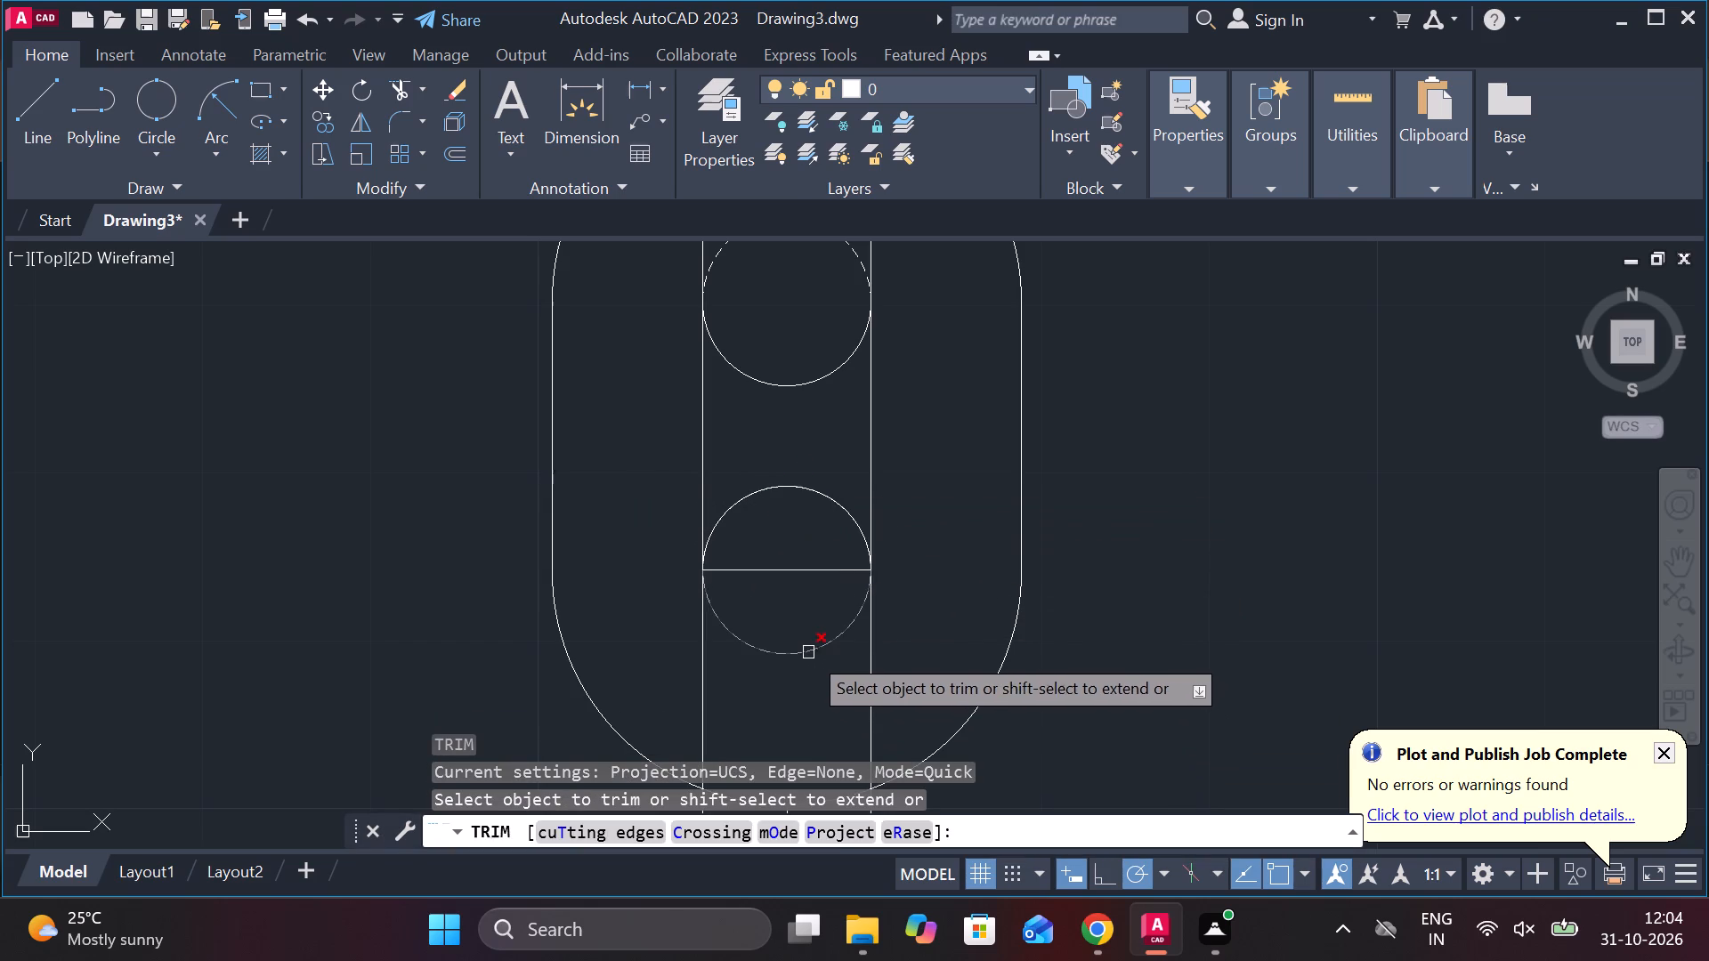
click(807, 652)
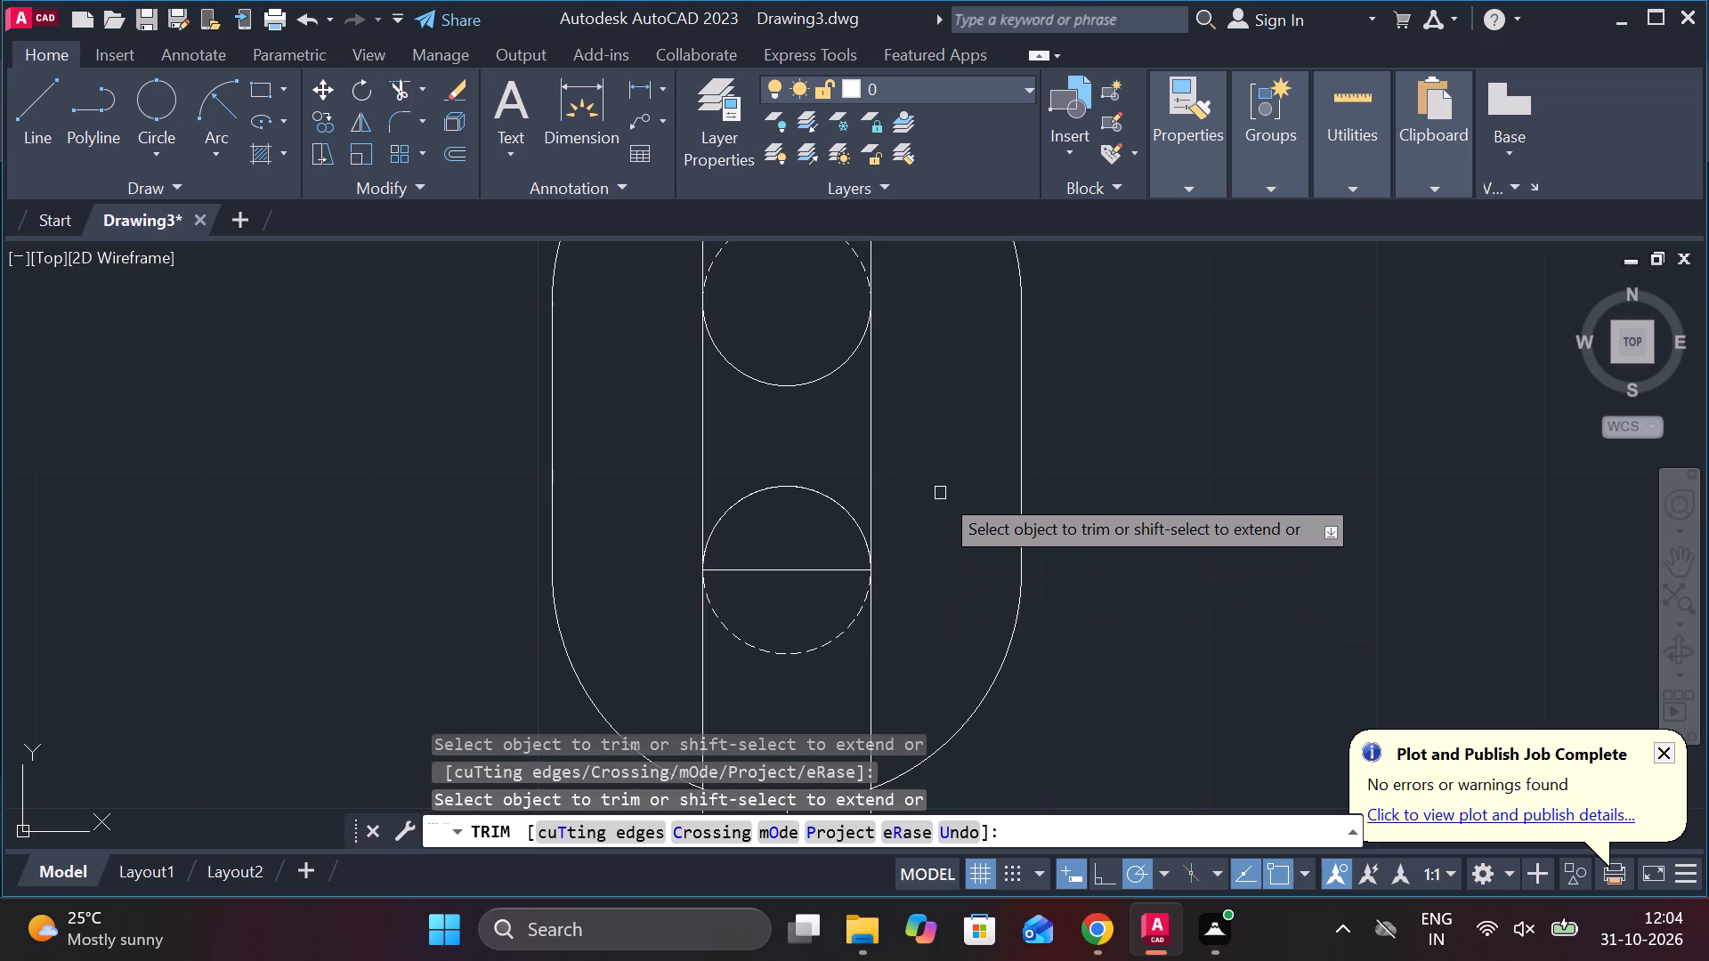
scroll(900, 476, down, 1)
click(848, 538)
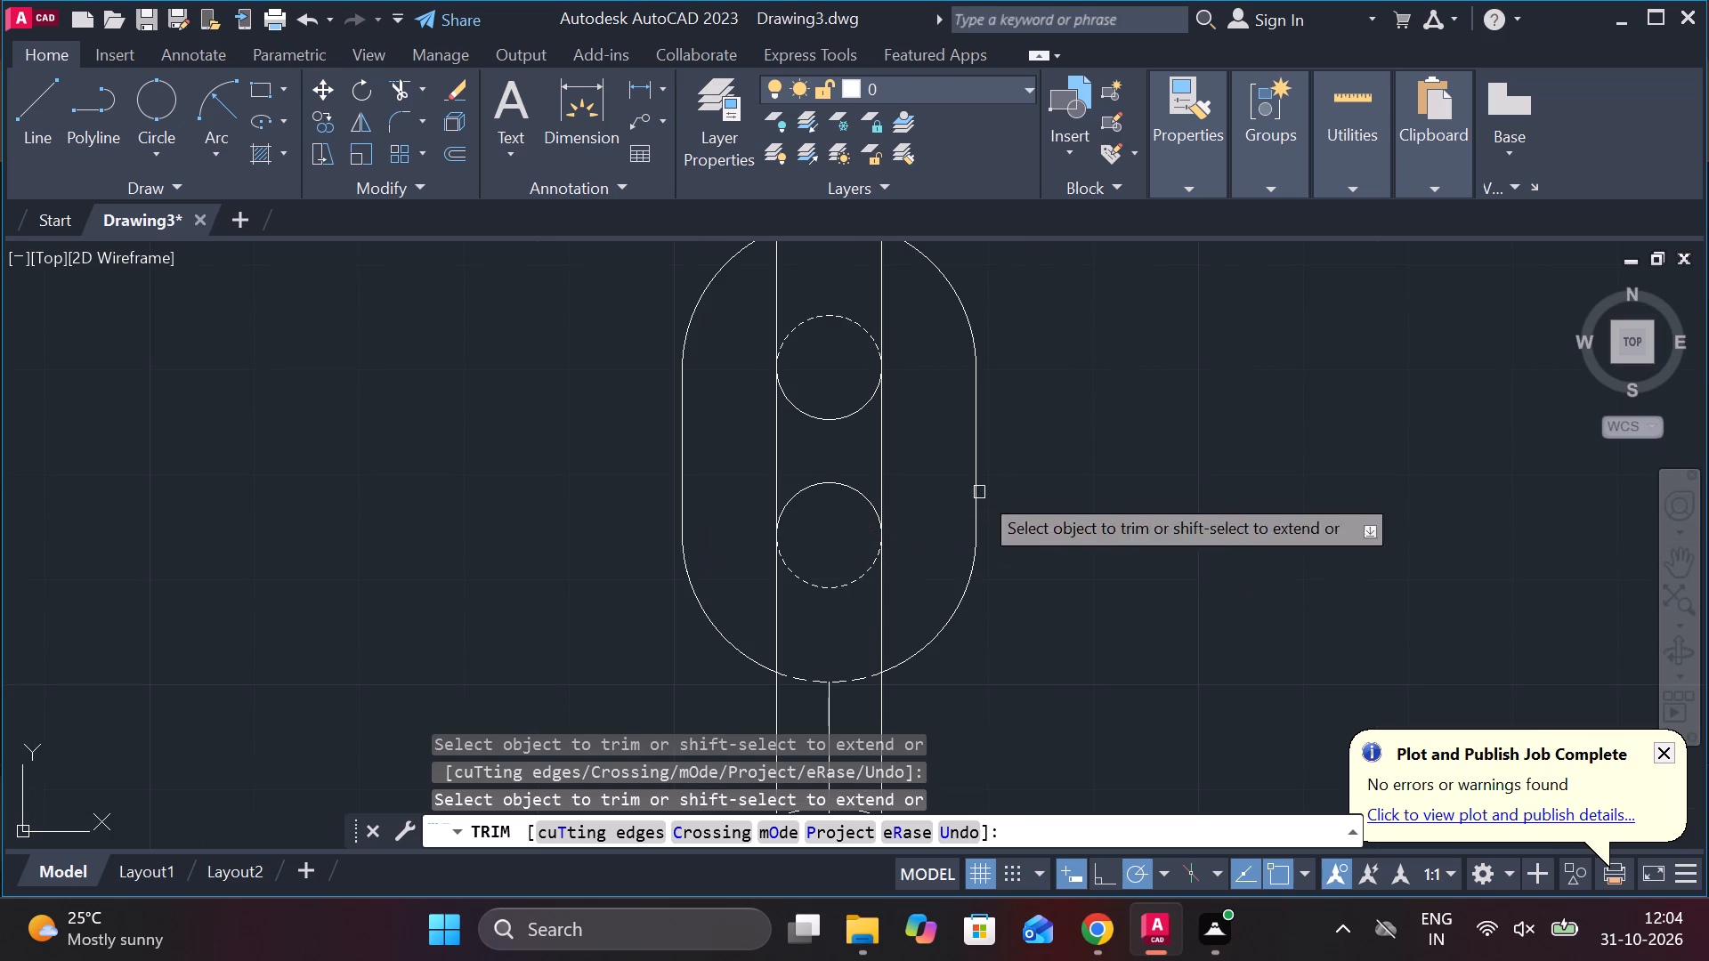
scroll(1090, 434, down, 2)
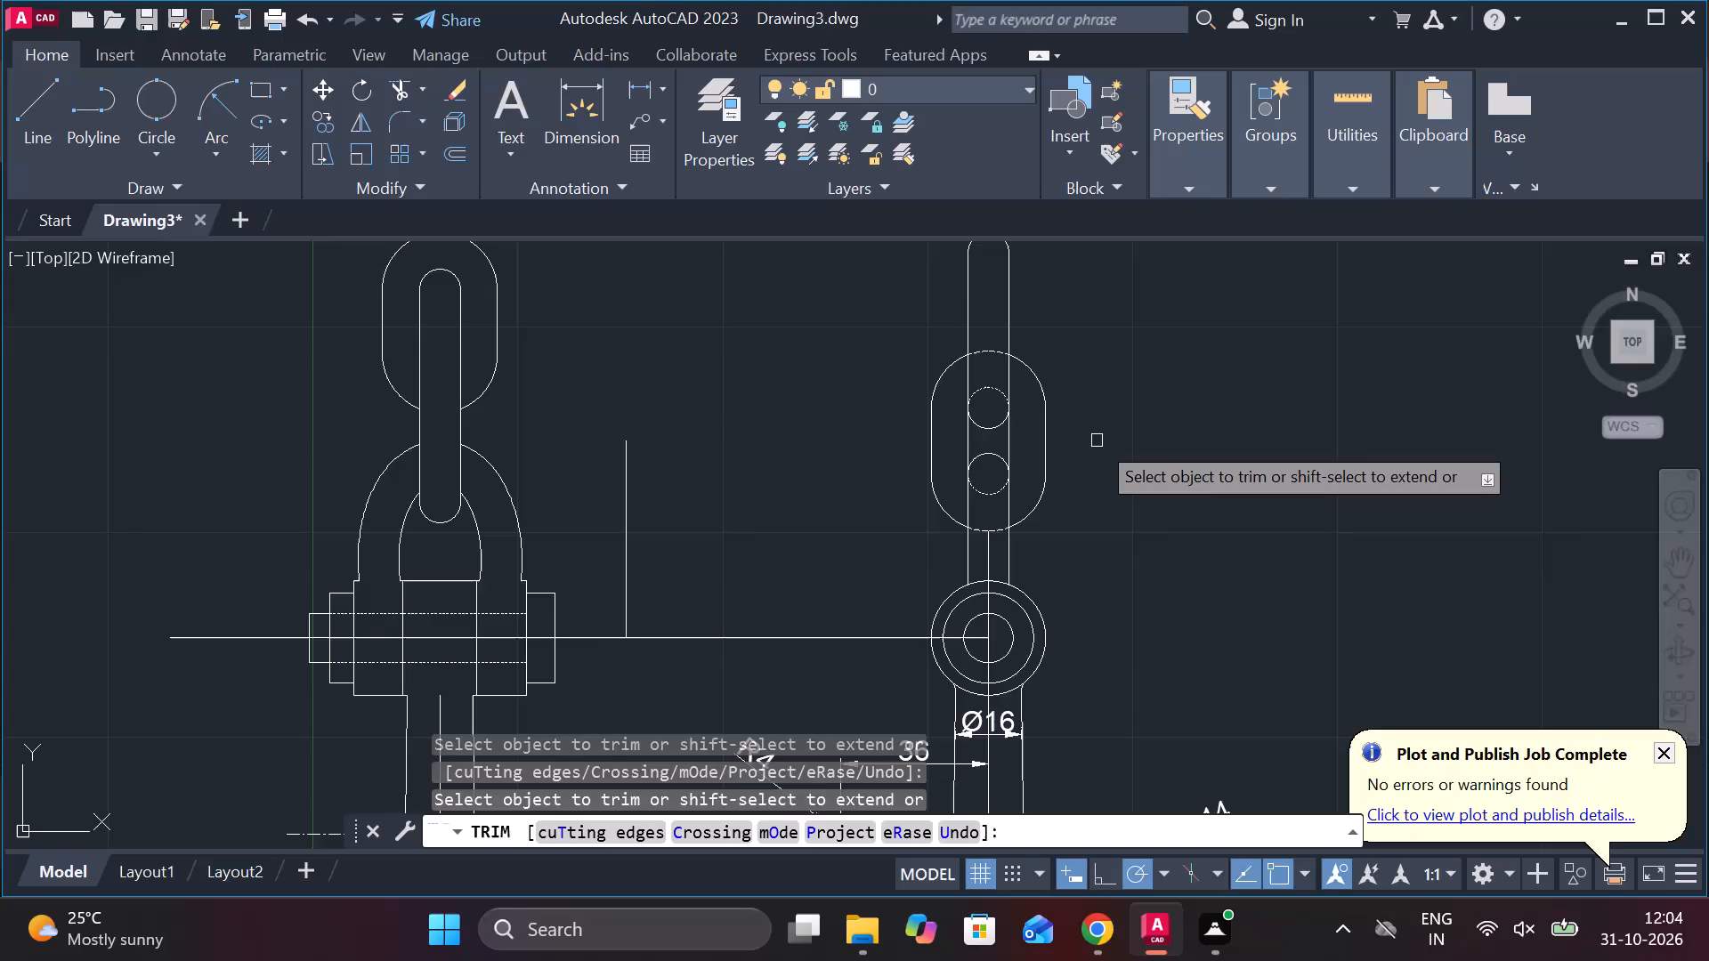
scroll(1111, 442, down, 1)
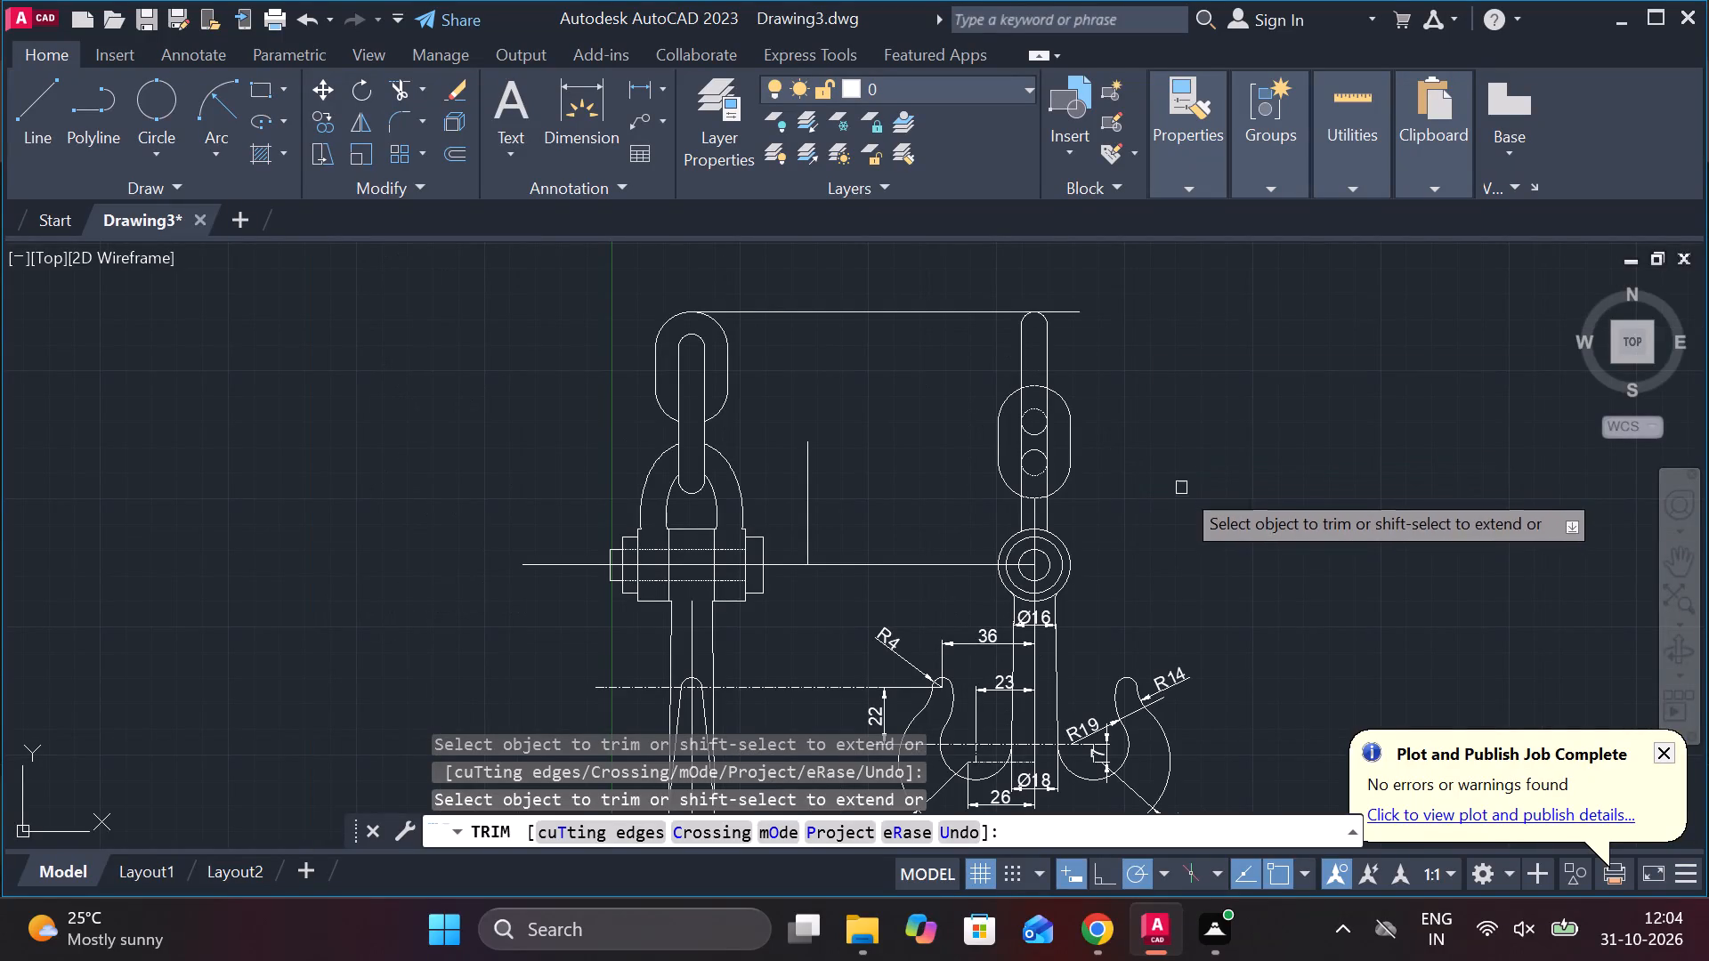
Trim away the horizontal projection line joining the tops of the chain links in the two views.
click(1074, 312)
click(912, 319)
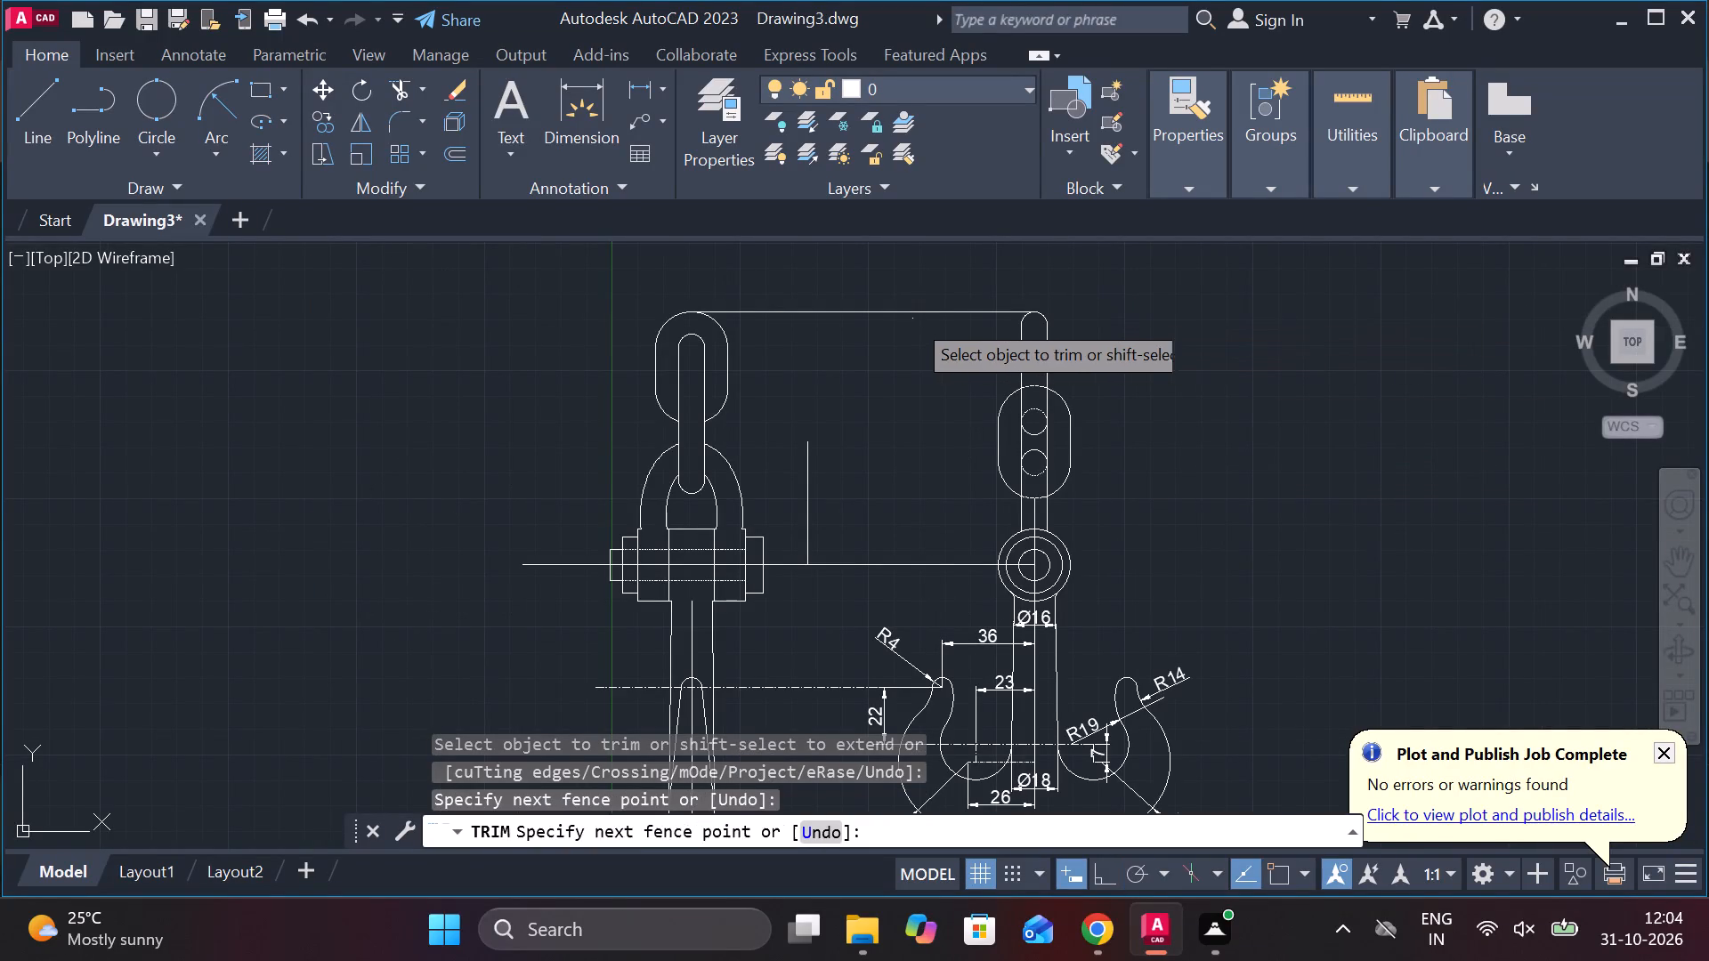
click(871, 307)
scroll(886, 307, down, 2)
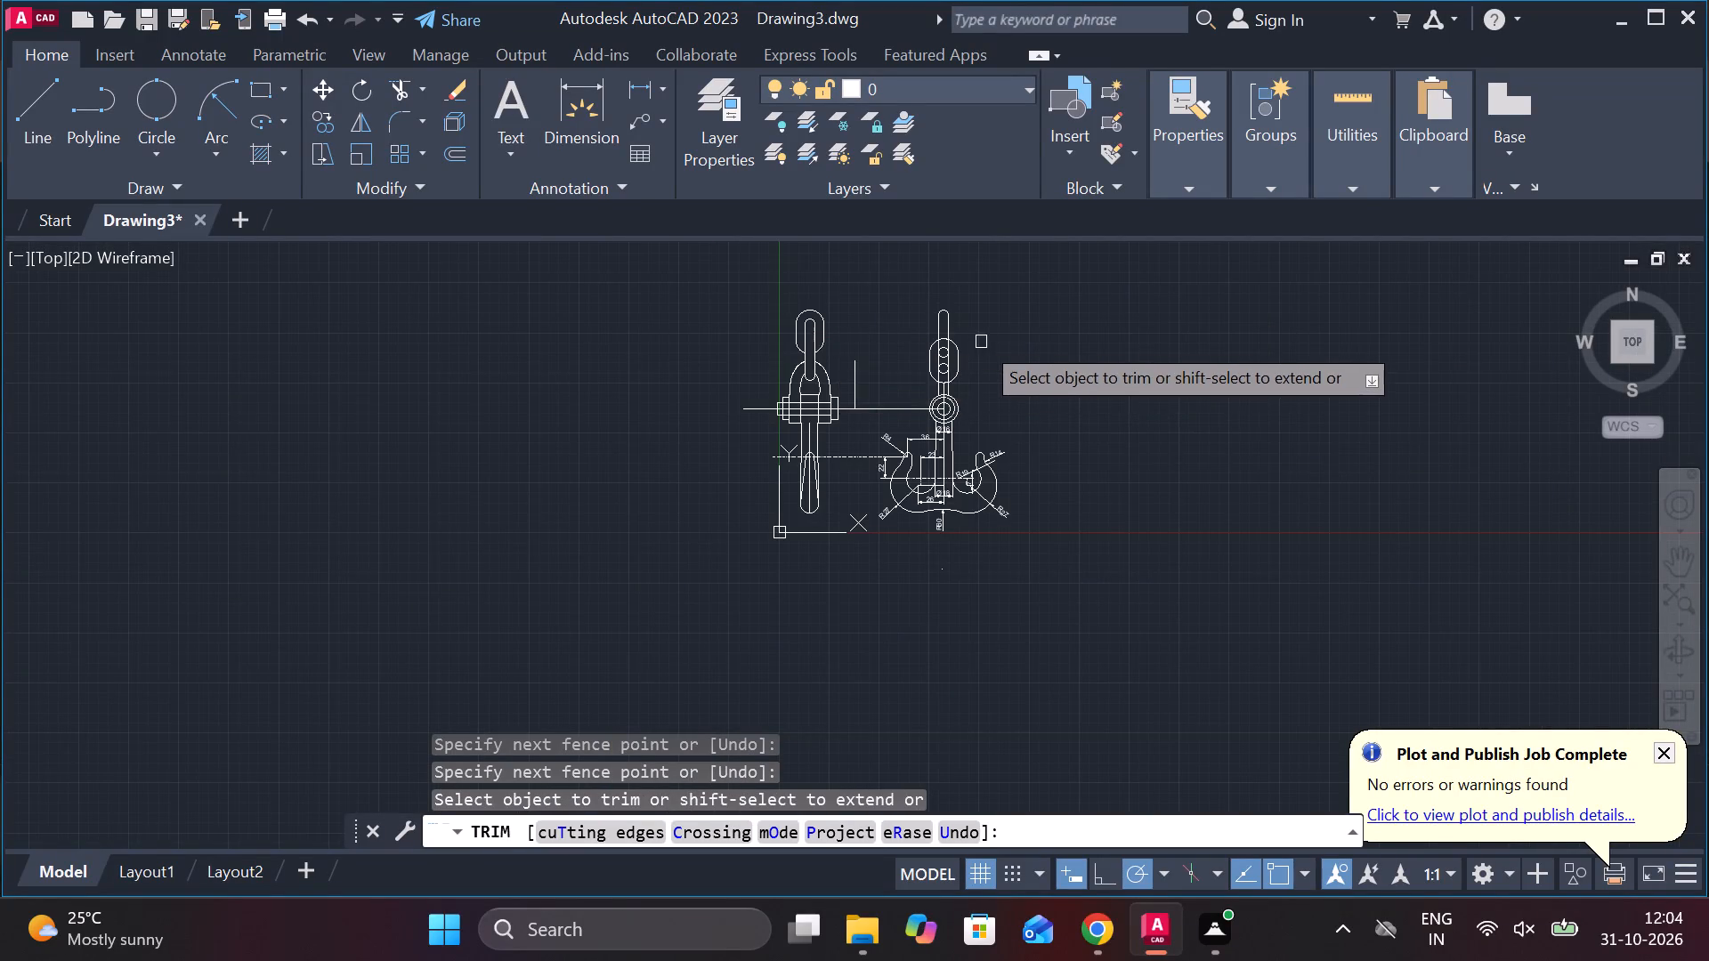
scroll(982, 342, up, 3)
middle_drag(1048, 397, 1114, 401)
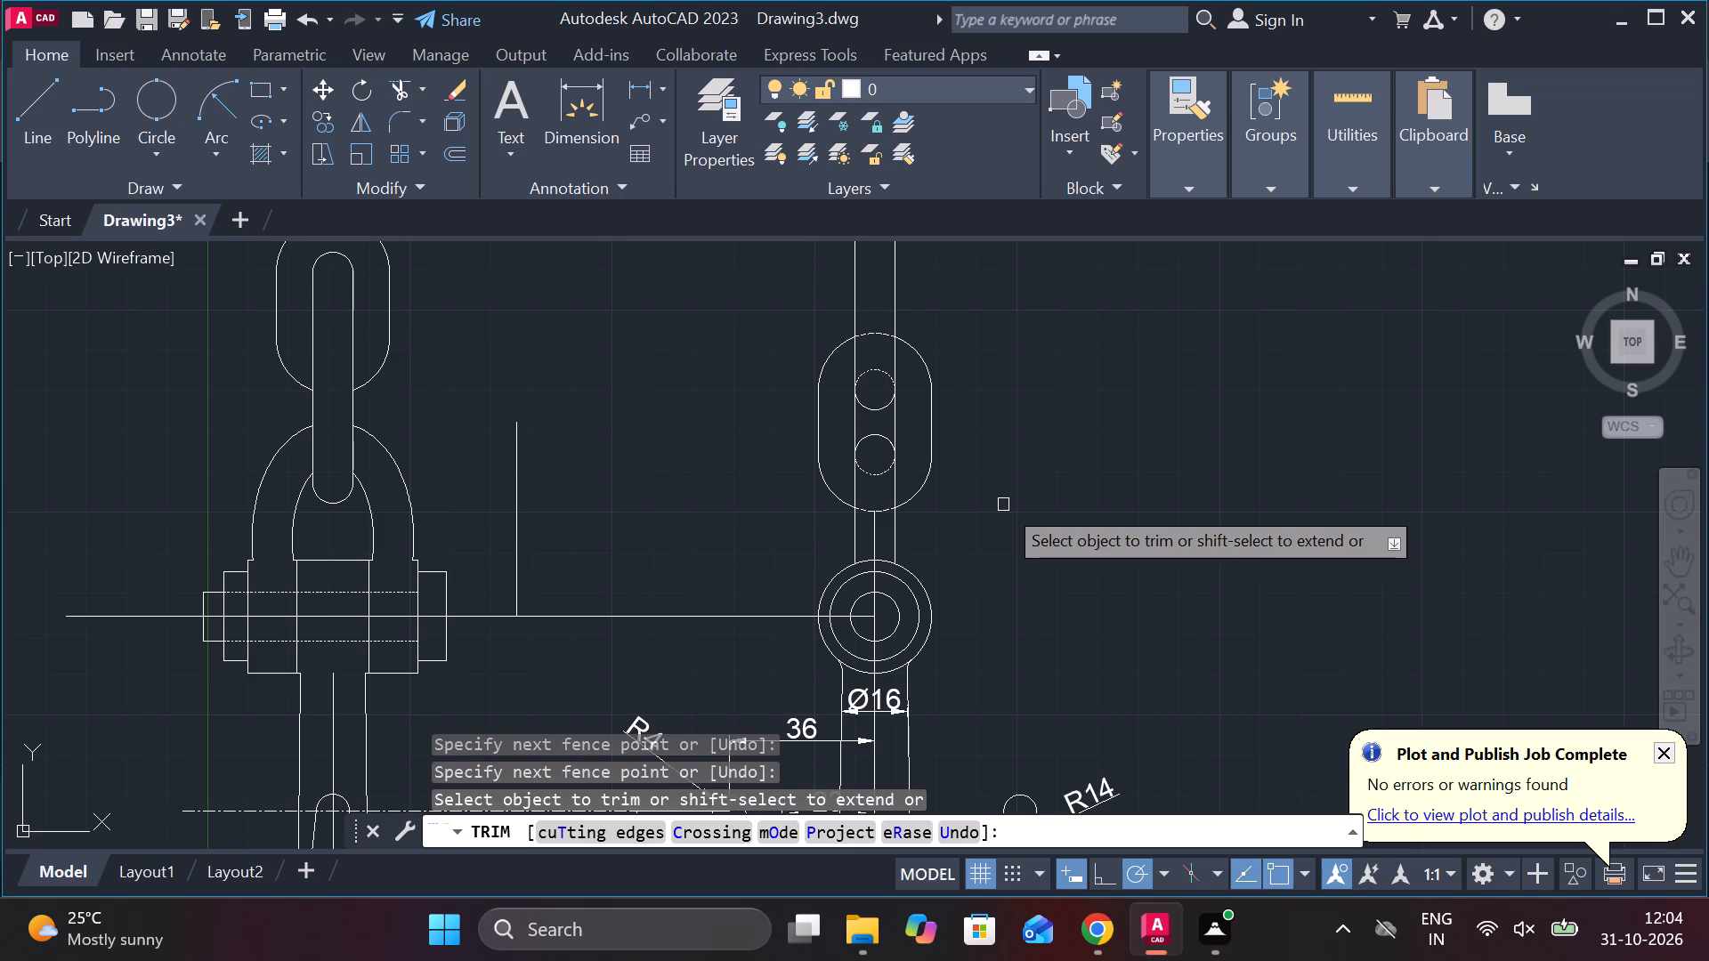
scroll(1003, 505, down, 2)
scroll(993, 352, up, 2)
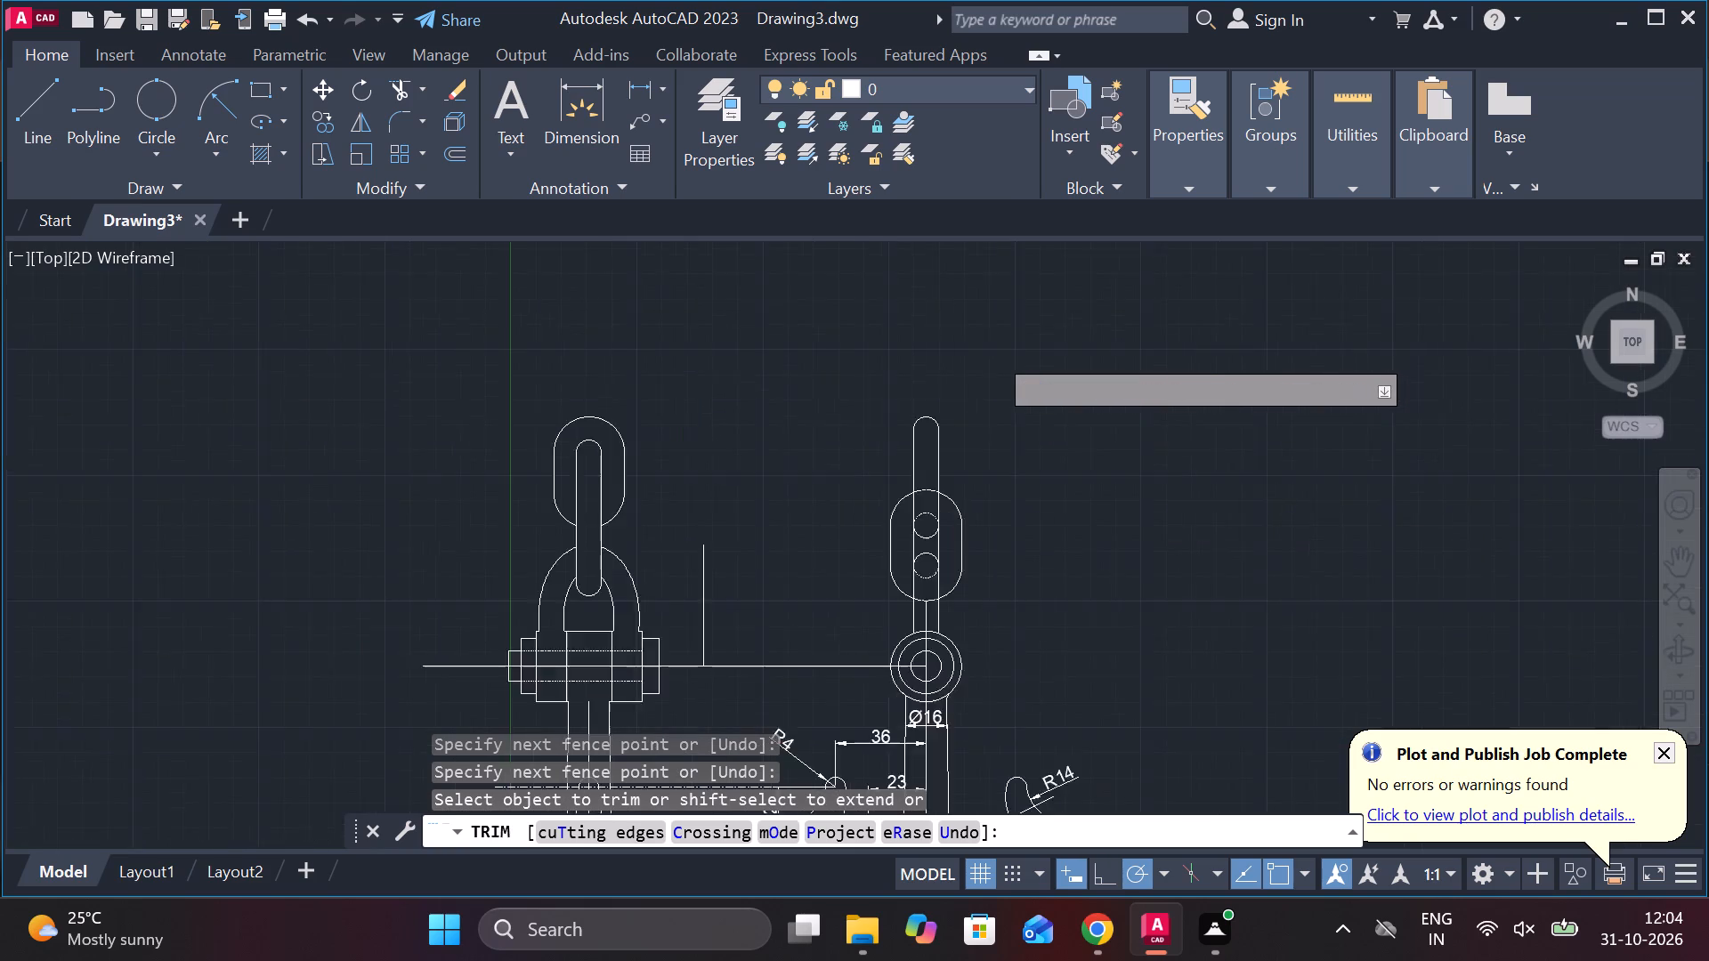
key(Escape)
Erase the loose vertical construction line between the shackle view and the hook view.
scroll(1047, 424, down, 1)
middle_drag(1094, 508, 1408, 265)
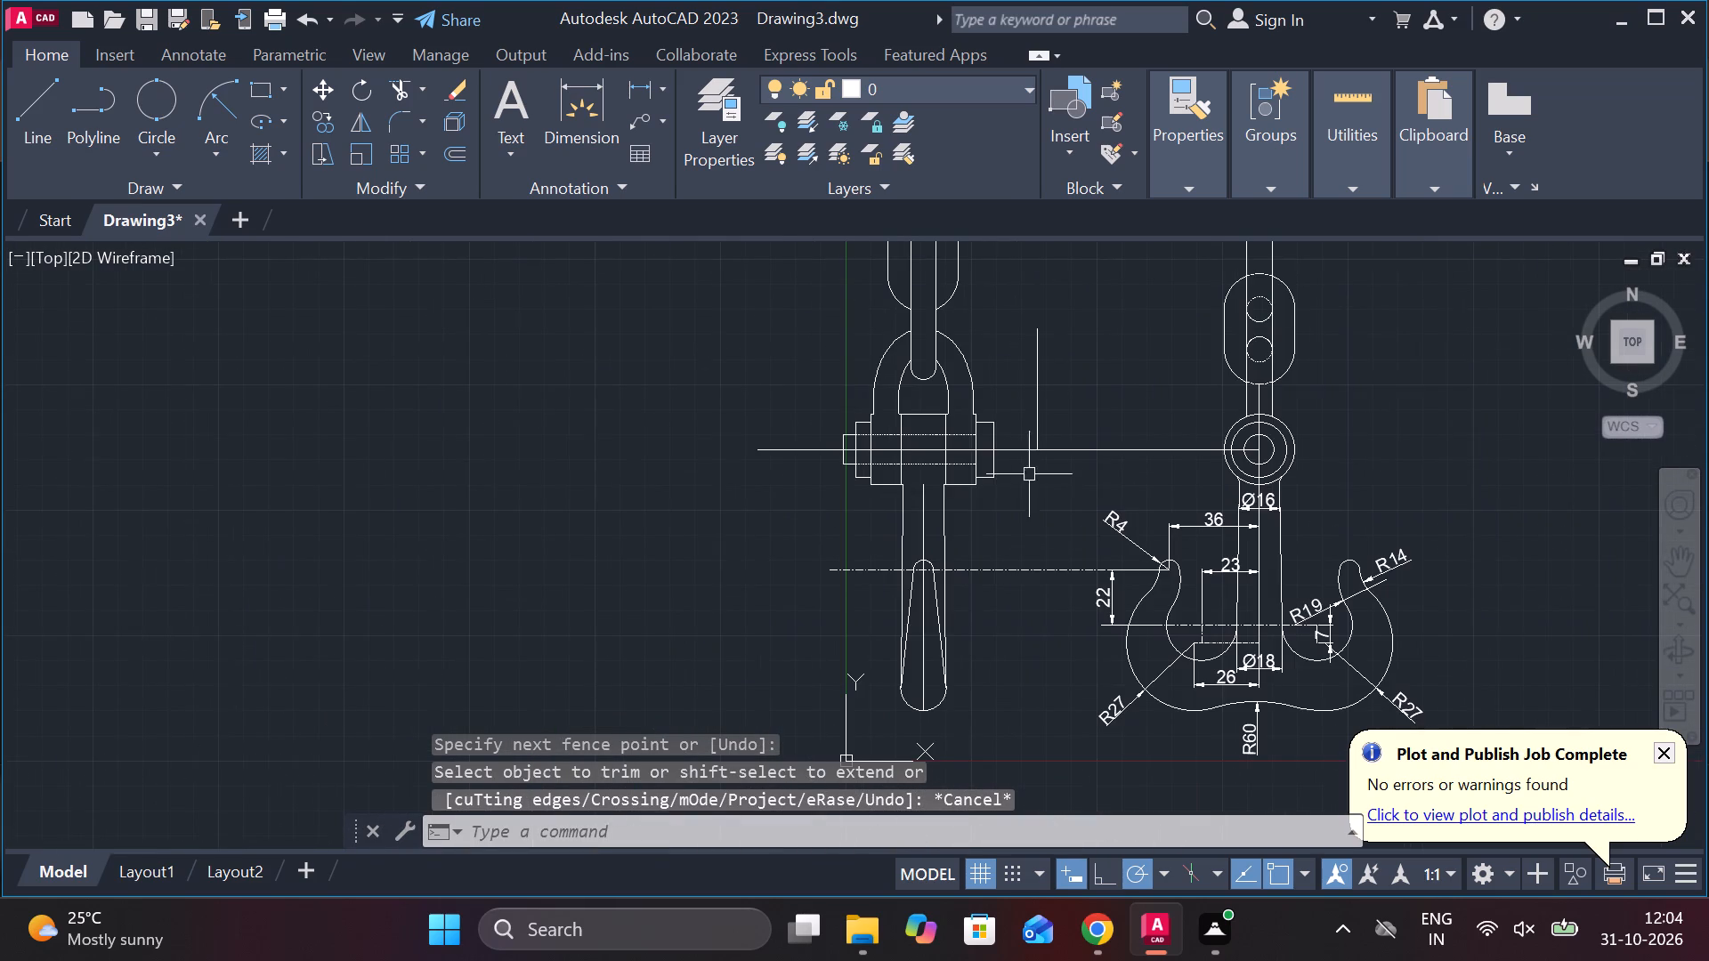
click(1032, 384)
text(e)
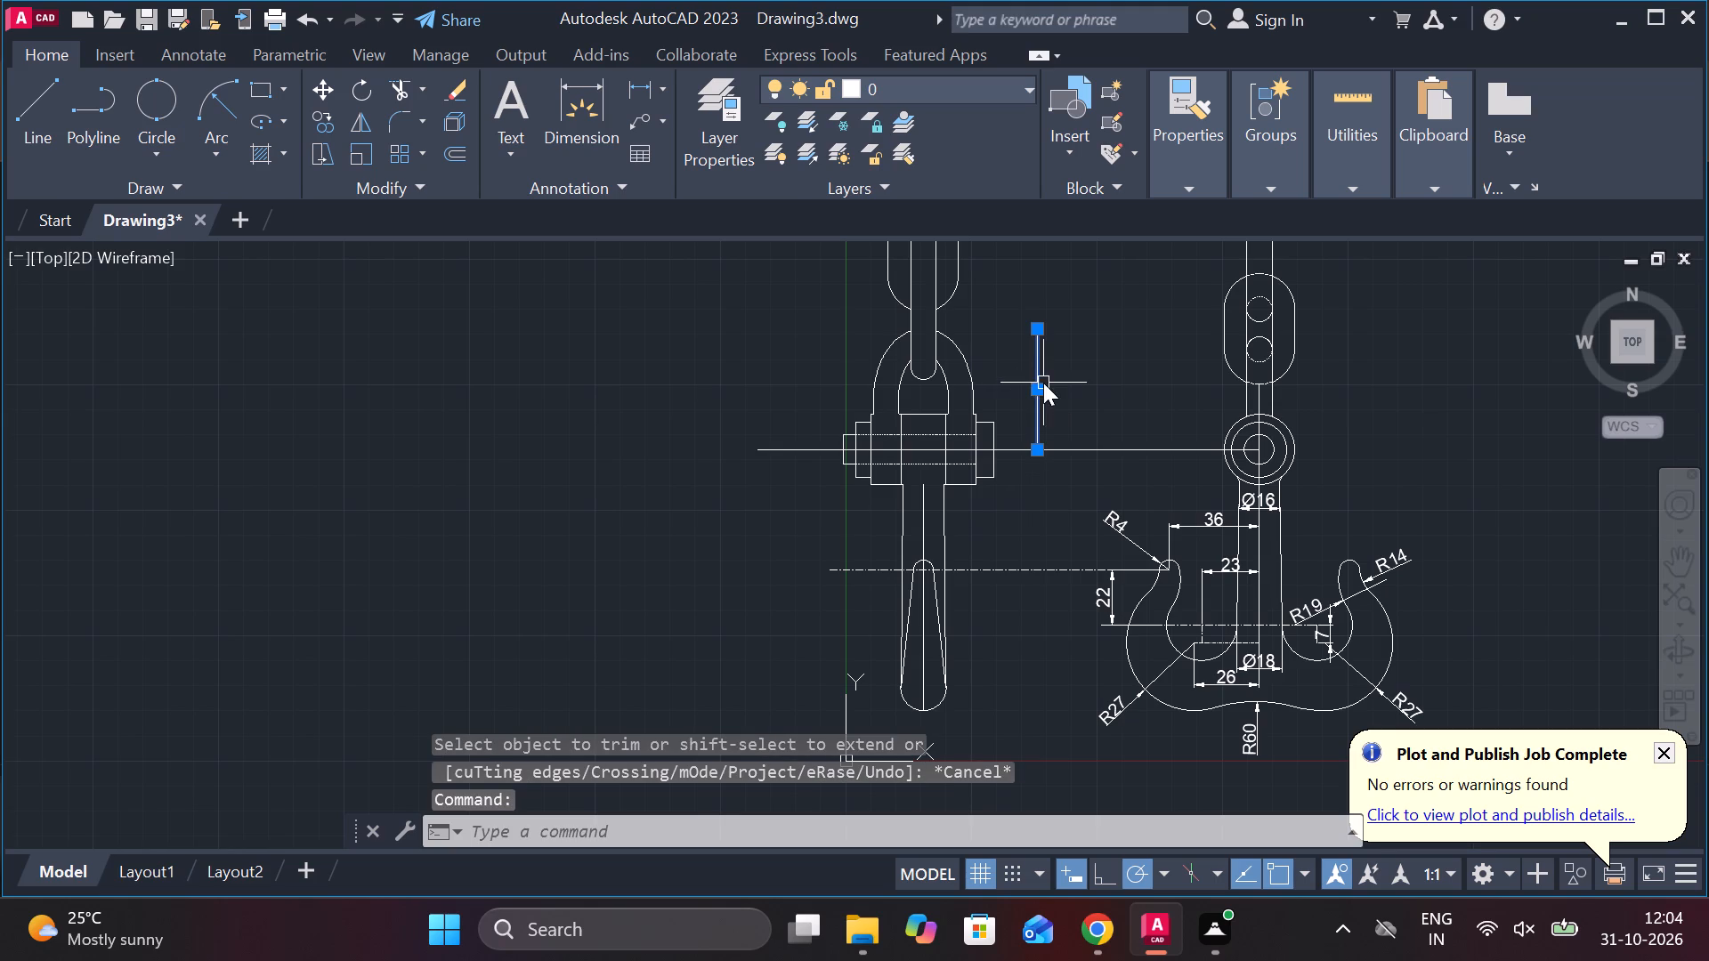
key(space)
Stretch the horizontal pin axis line about 27 mm past the centre of the concentric circles.
click(1093, 451)
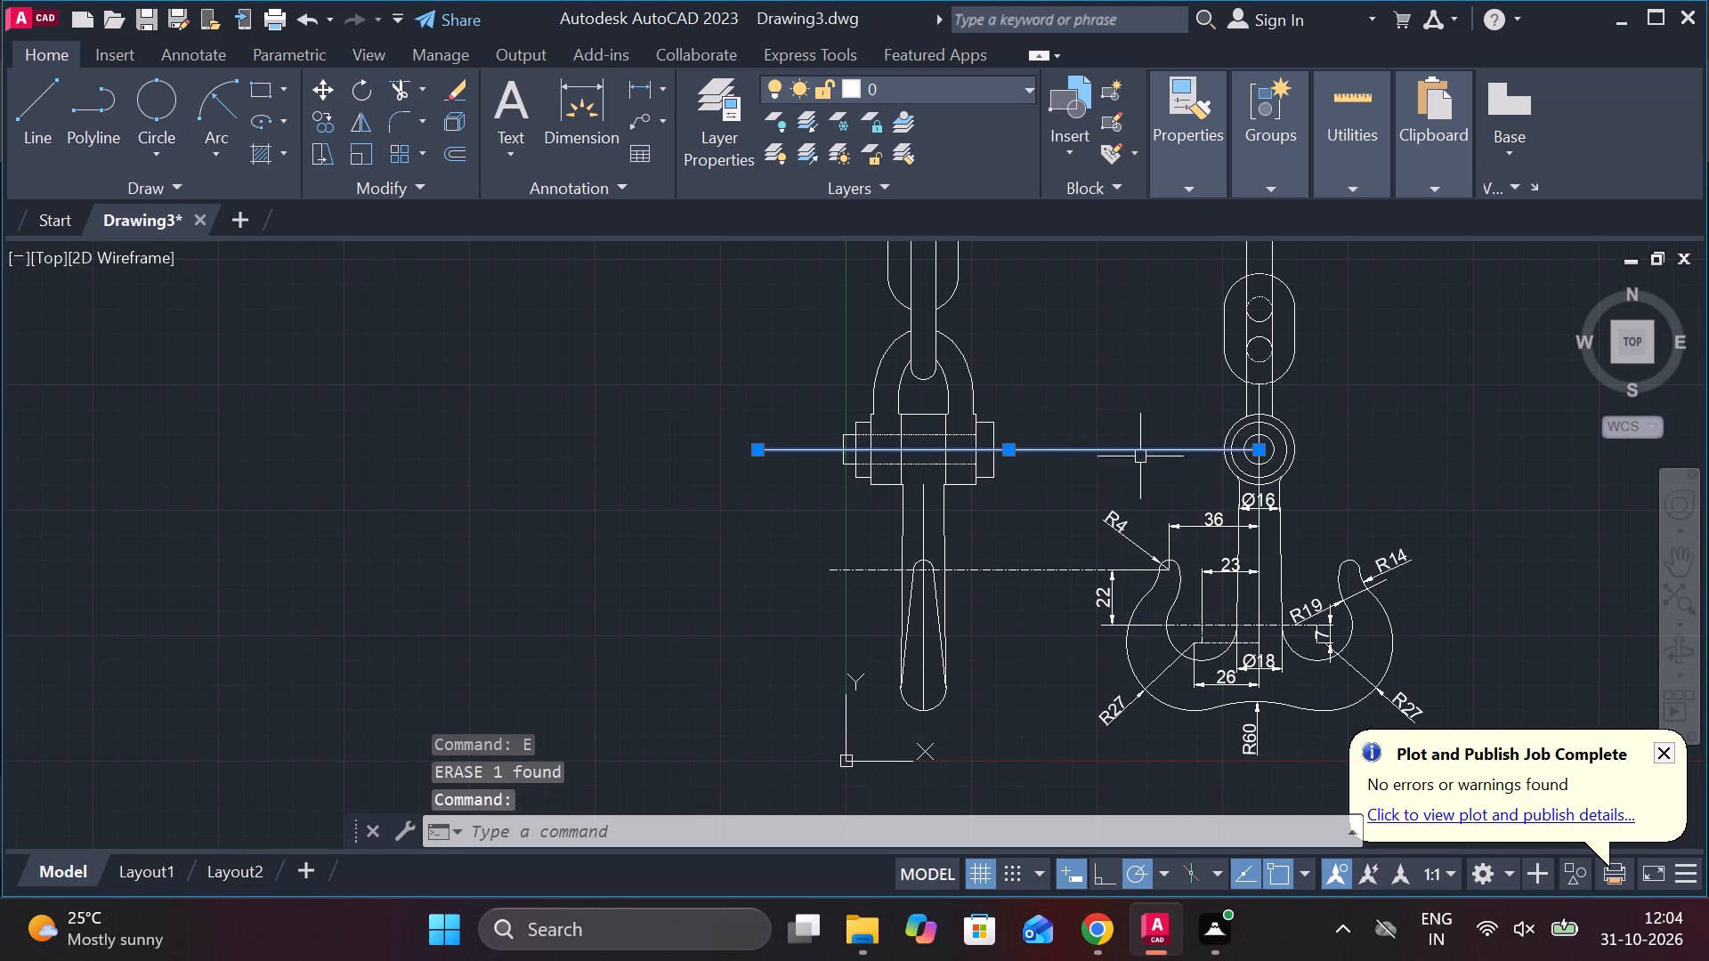
click(1262, 450)
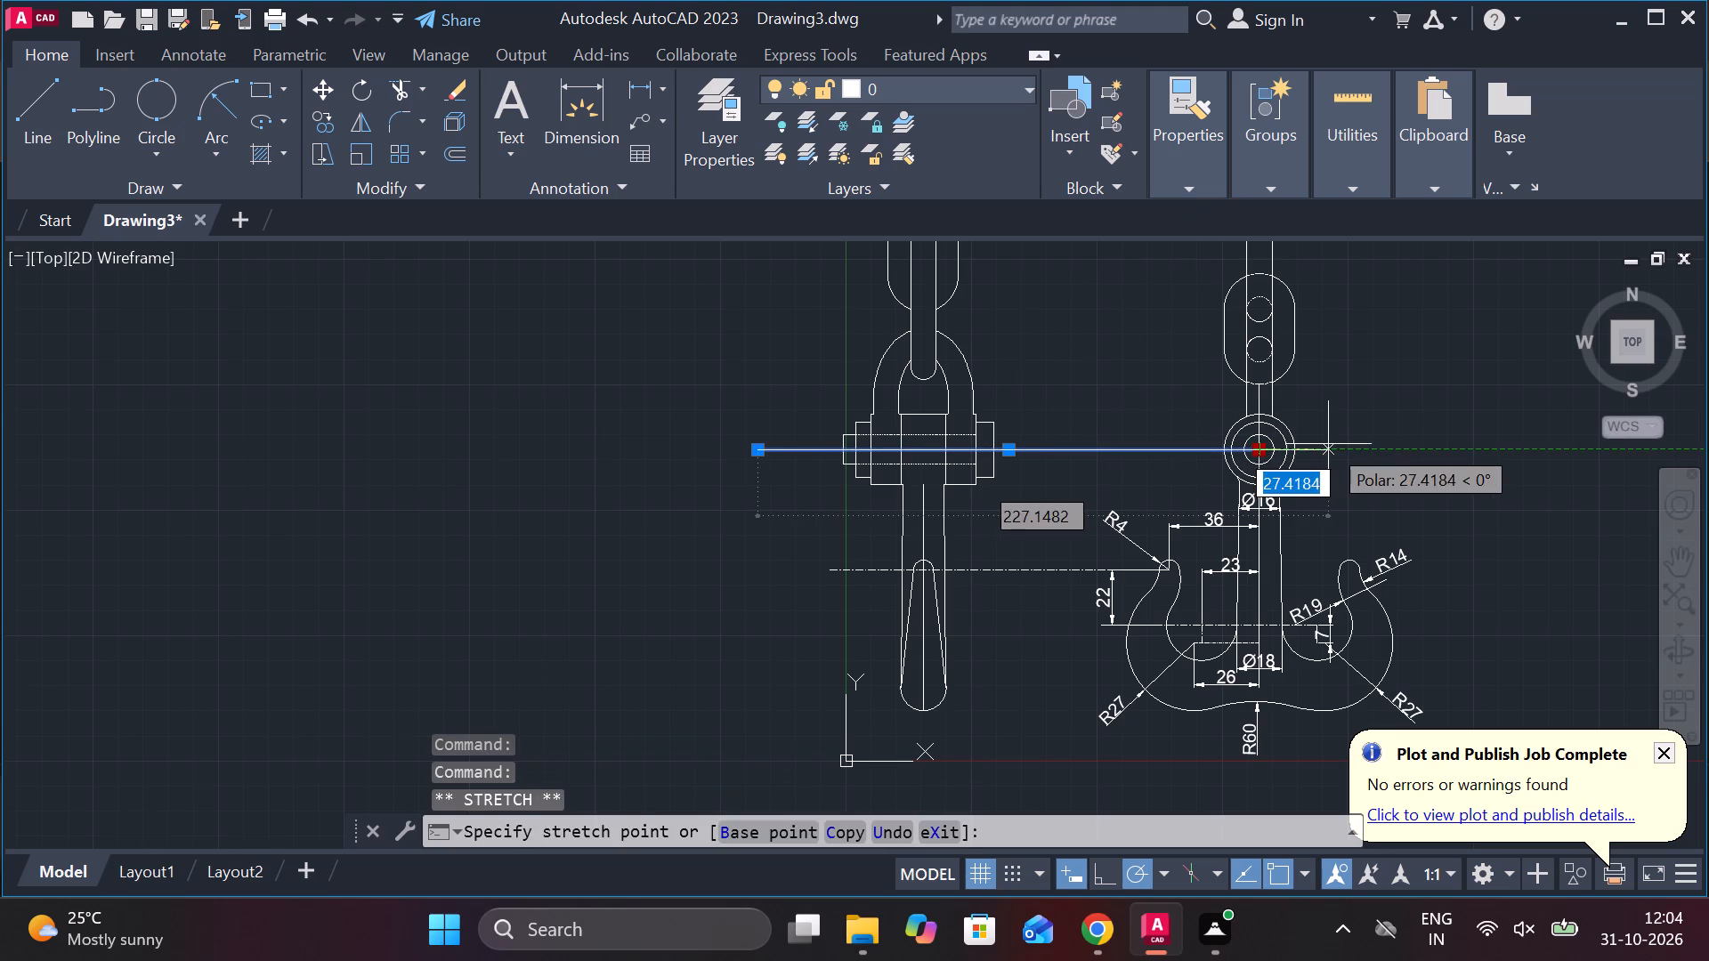
click(1328, 444)
key(Escape)
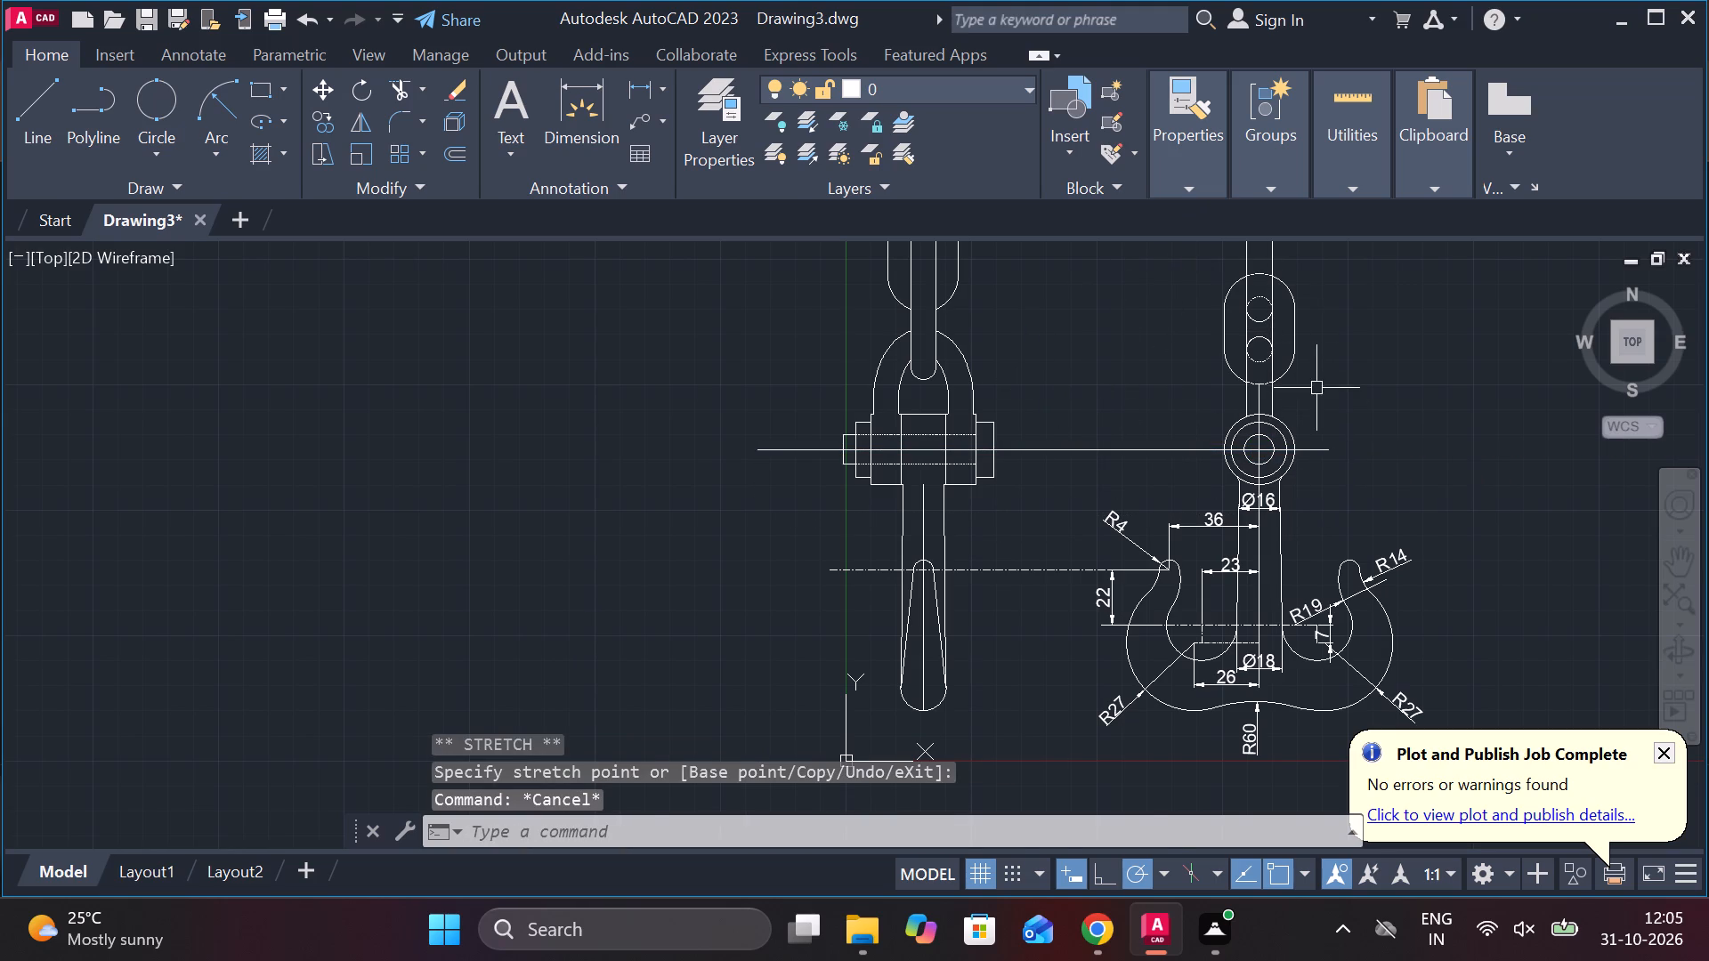
Lengthen the vertical axis line through the concentric circles upward past the top of the side view link.
scroll(1316, 389, up, 1)
click(1219, 406)
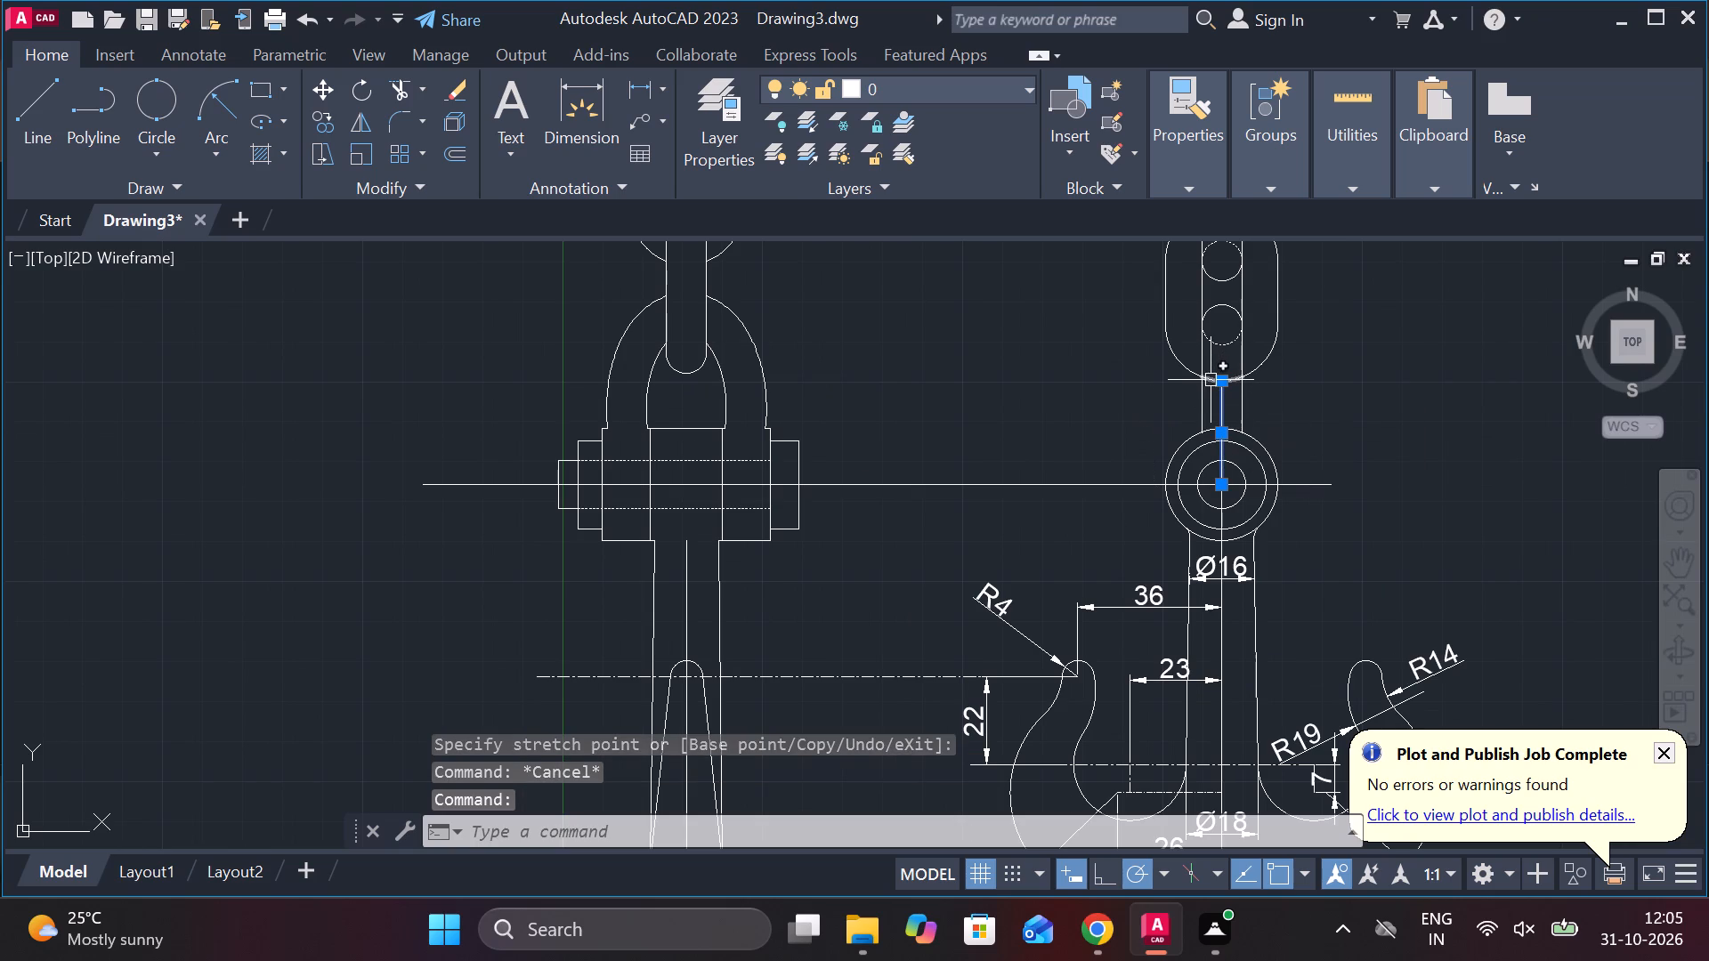
click(1335, 444)
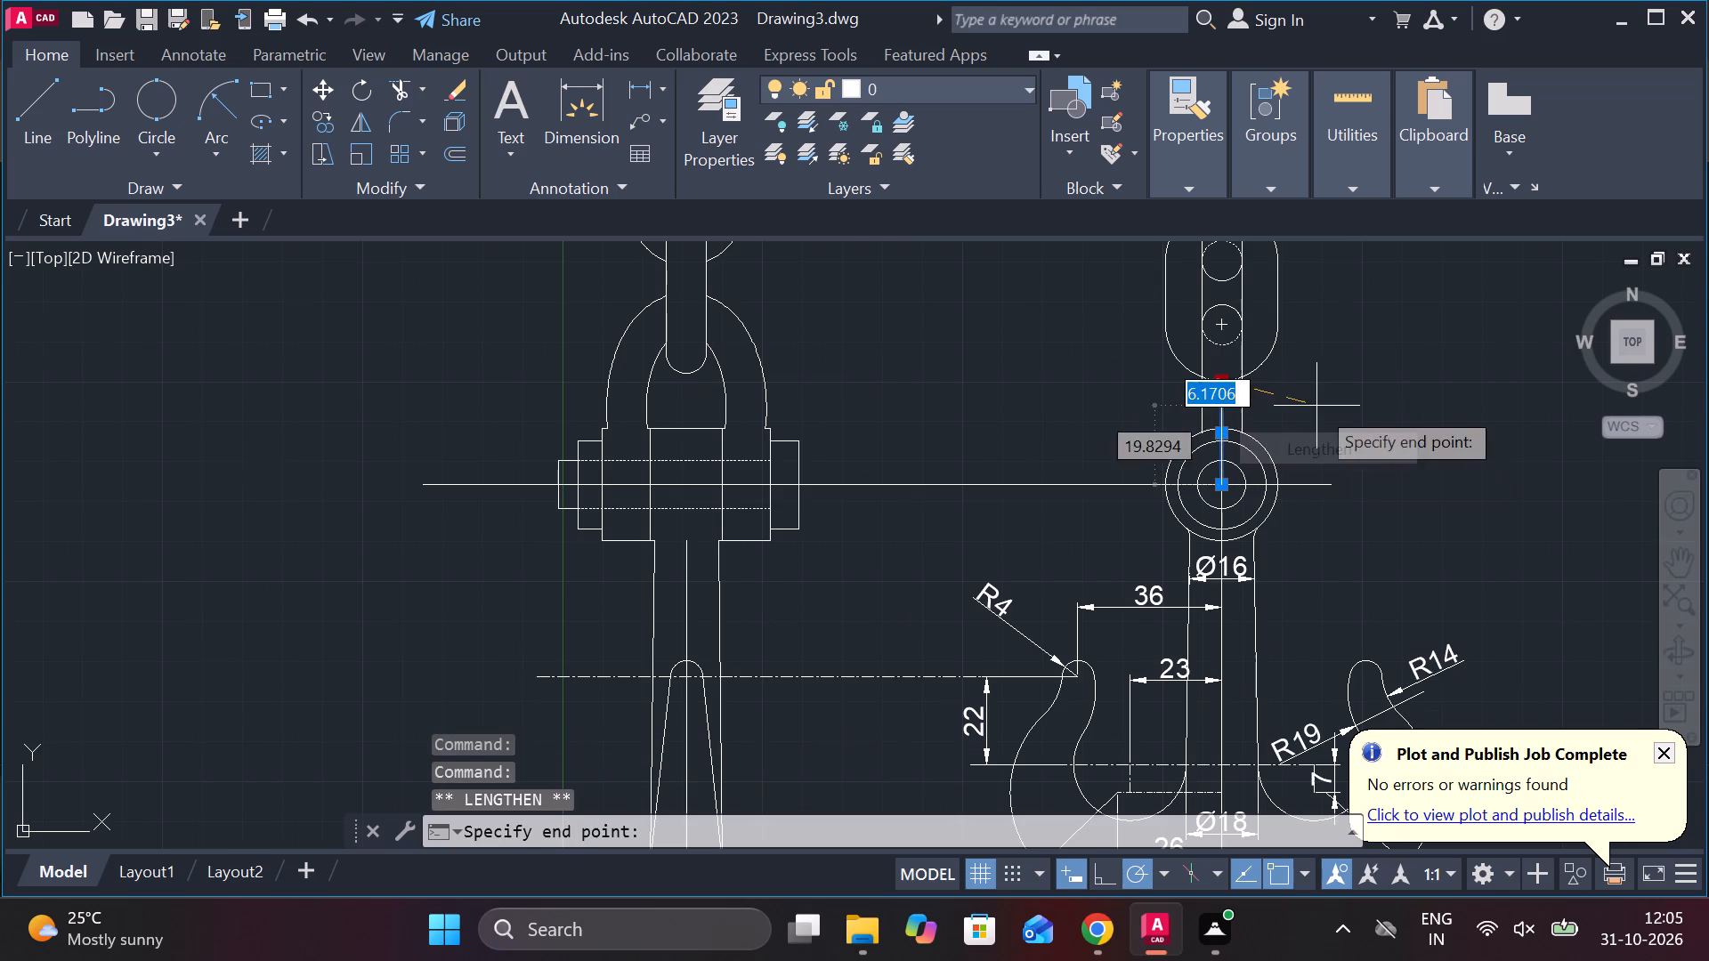
middle_drag(1321, 408, 1305, 642)
click(1190, 293)
key(Escape)
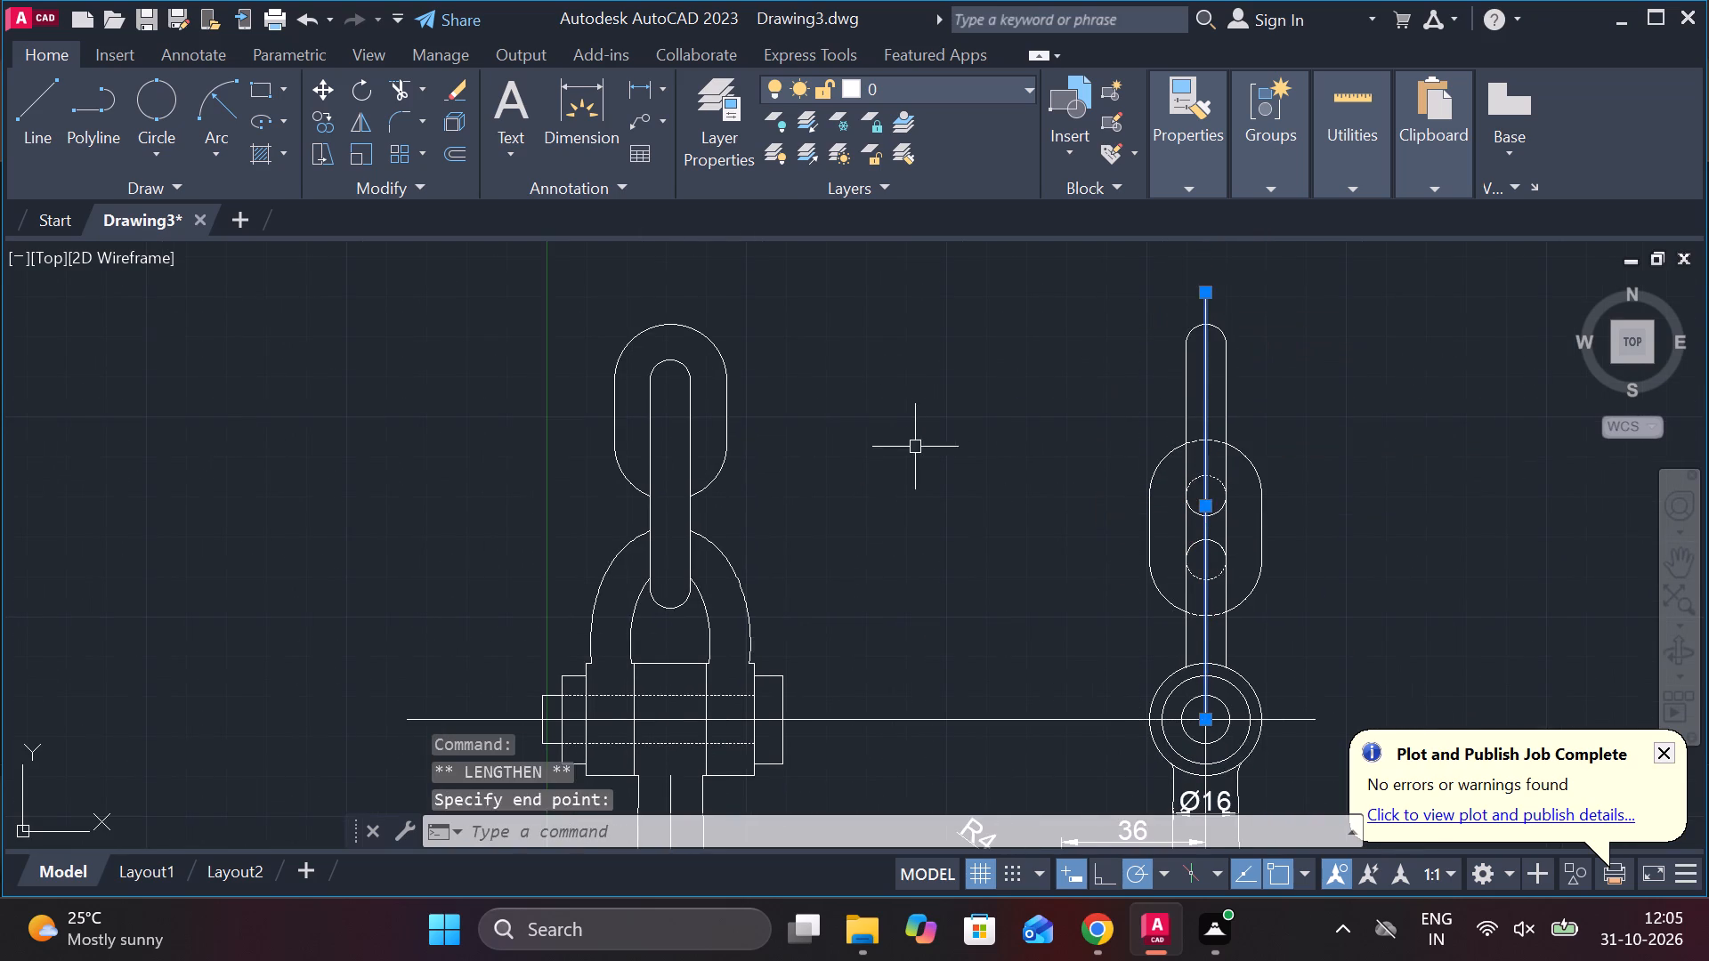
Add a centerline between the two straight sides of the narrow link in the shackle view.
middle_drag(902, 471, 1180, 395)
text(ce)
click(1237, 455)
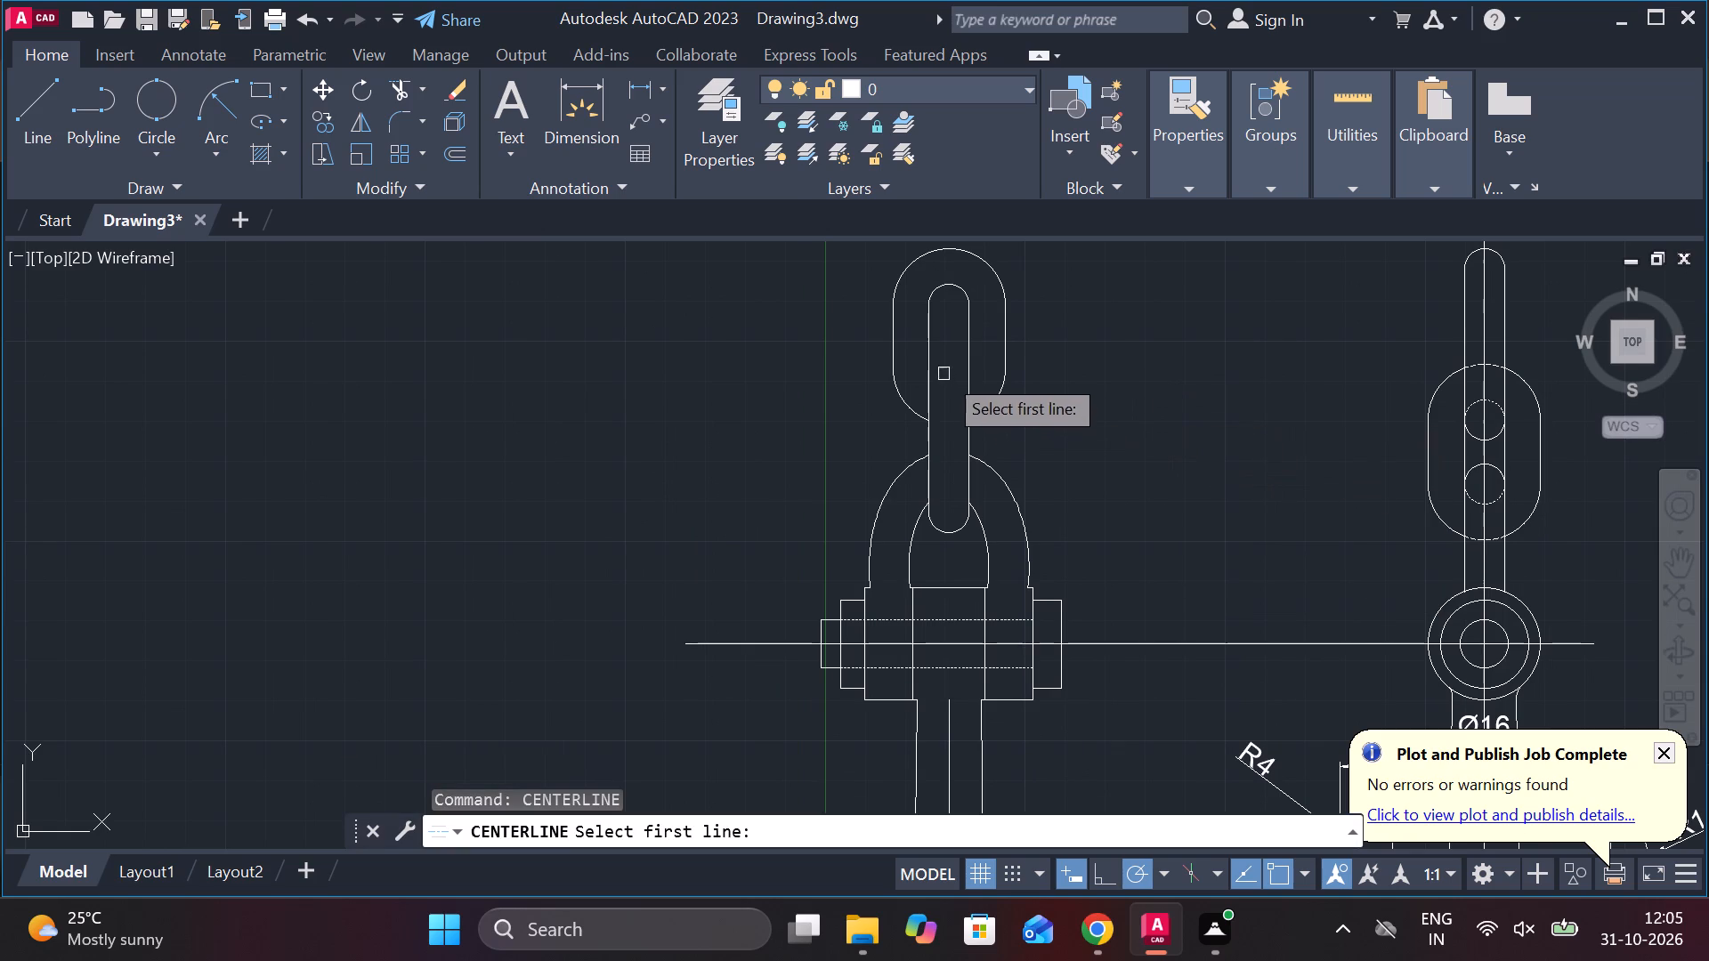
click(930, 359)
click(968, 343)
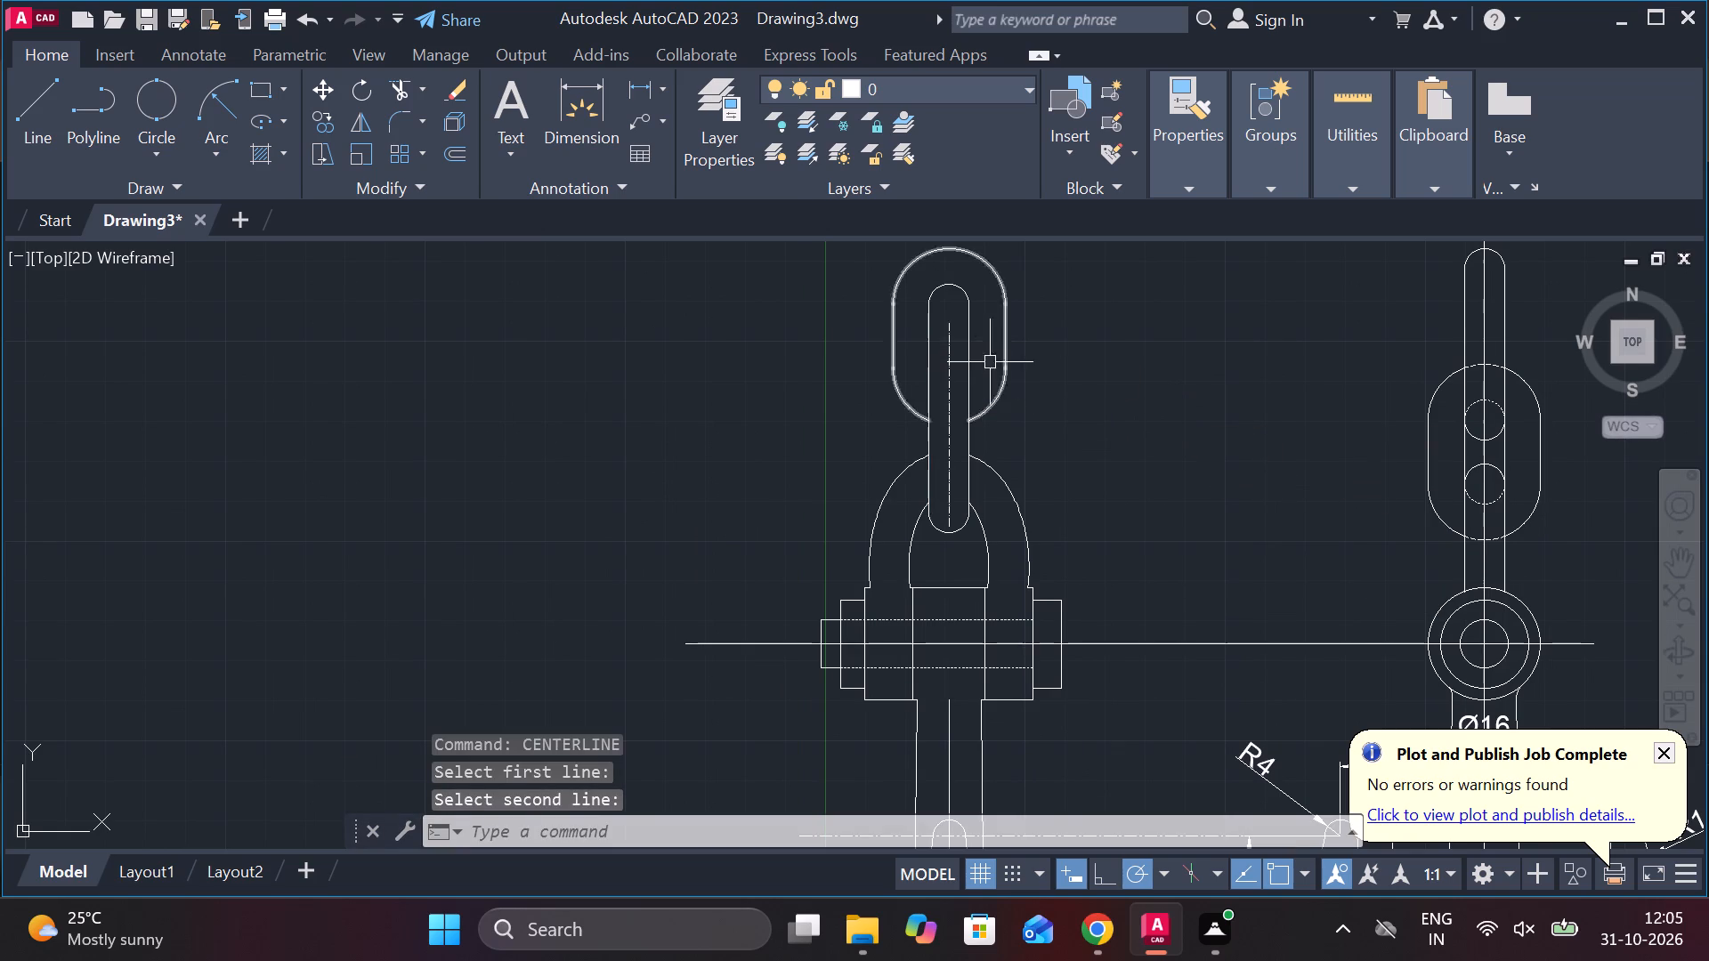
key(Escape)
Erase the solid vertical line in the hook shank below the shackle, together with the narrow link's centerline.
click(952, 412)
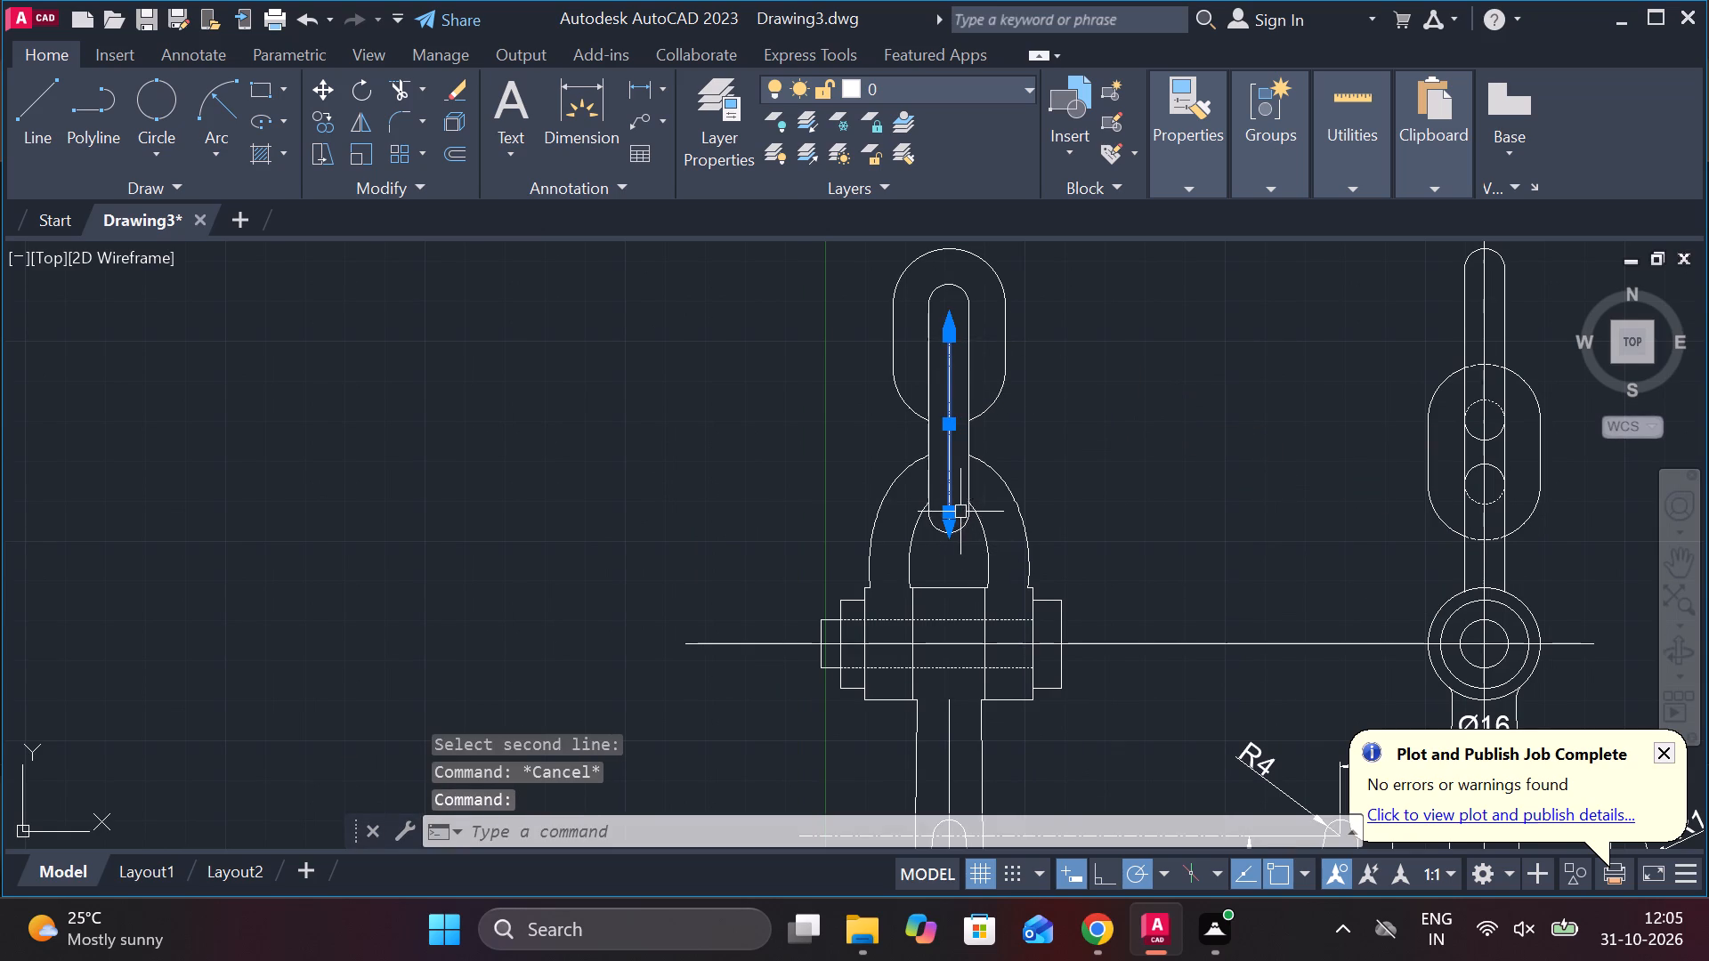
middle_drag(1071, 559, 1114, 261)
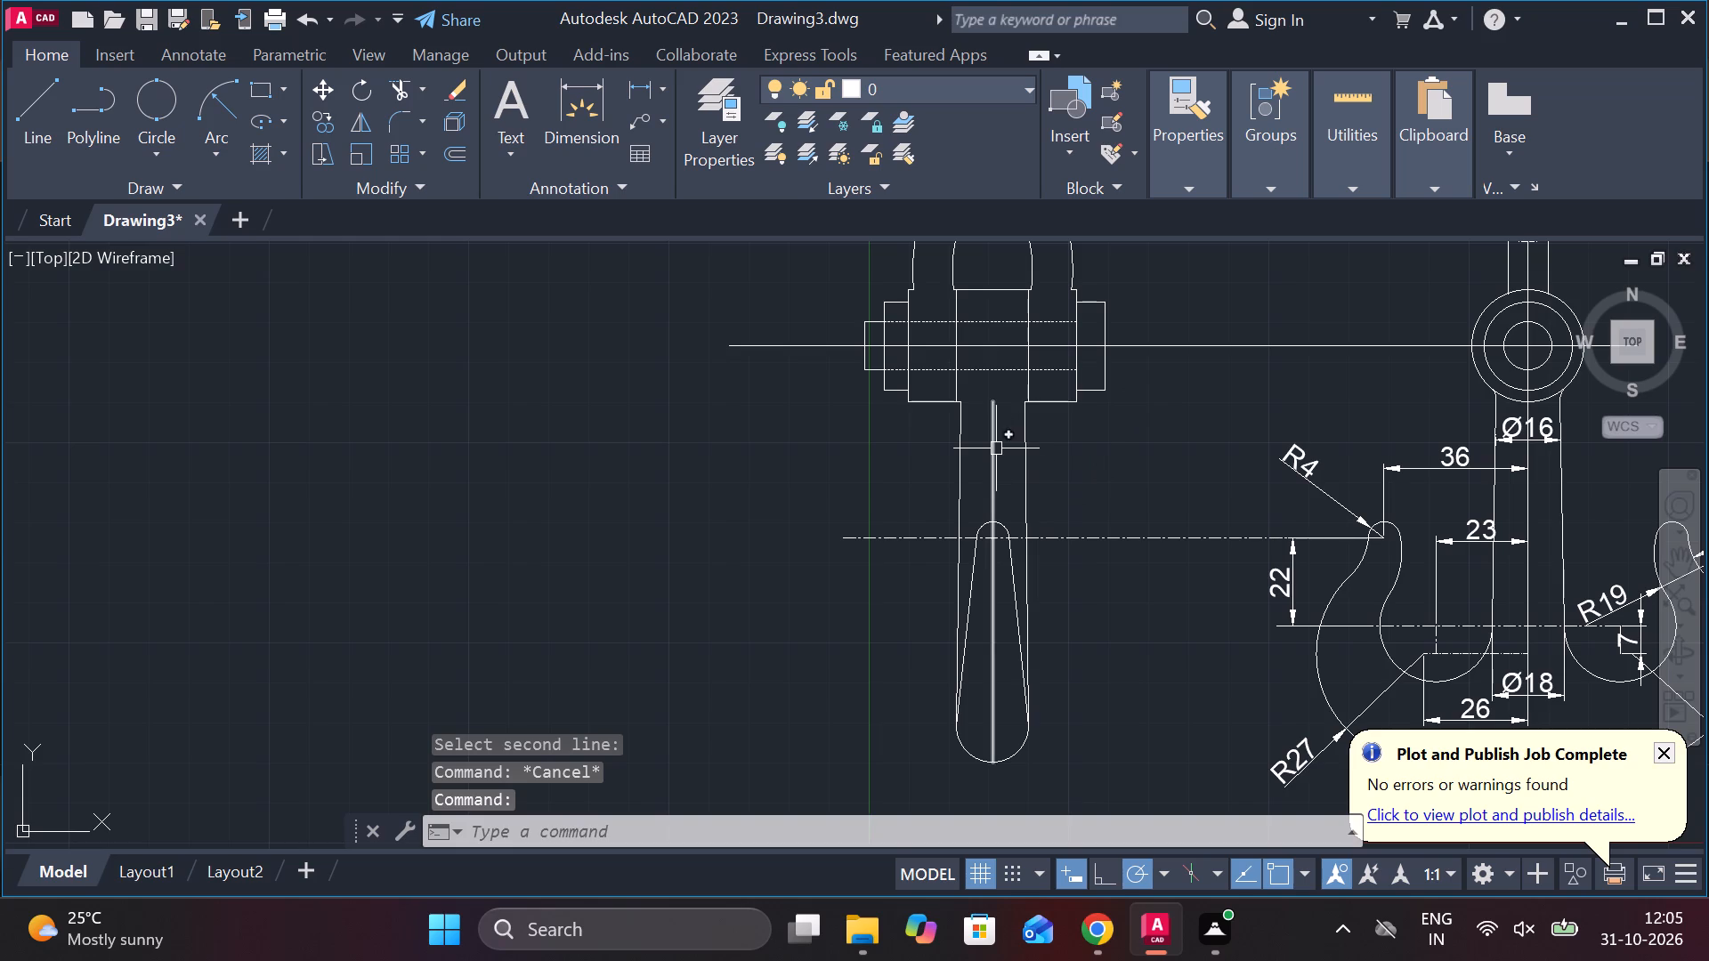
click(996, 448)
text(e)
key(space)
Create a centerline between the two straight sides of the narrow link above the shackle.
middle_drag(1016, 451, 1025, 504)
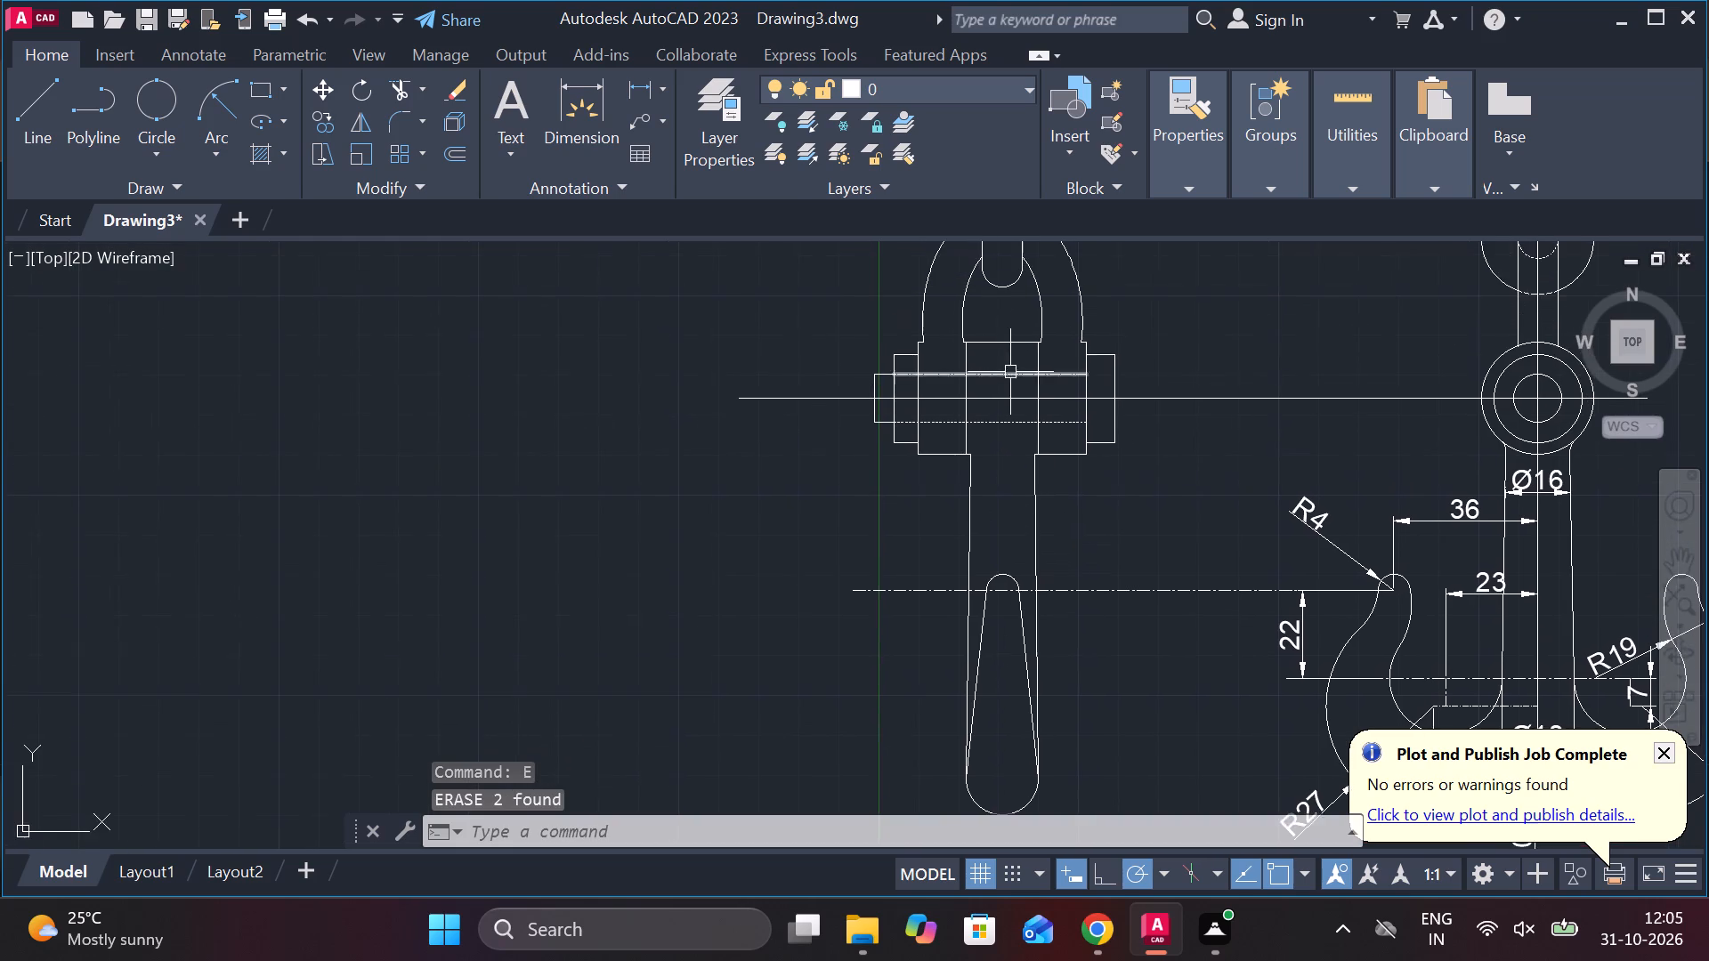
middle_drag(1023, 327, 1004, 573)
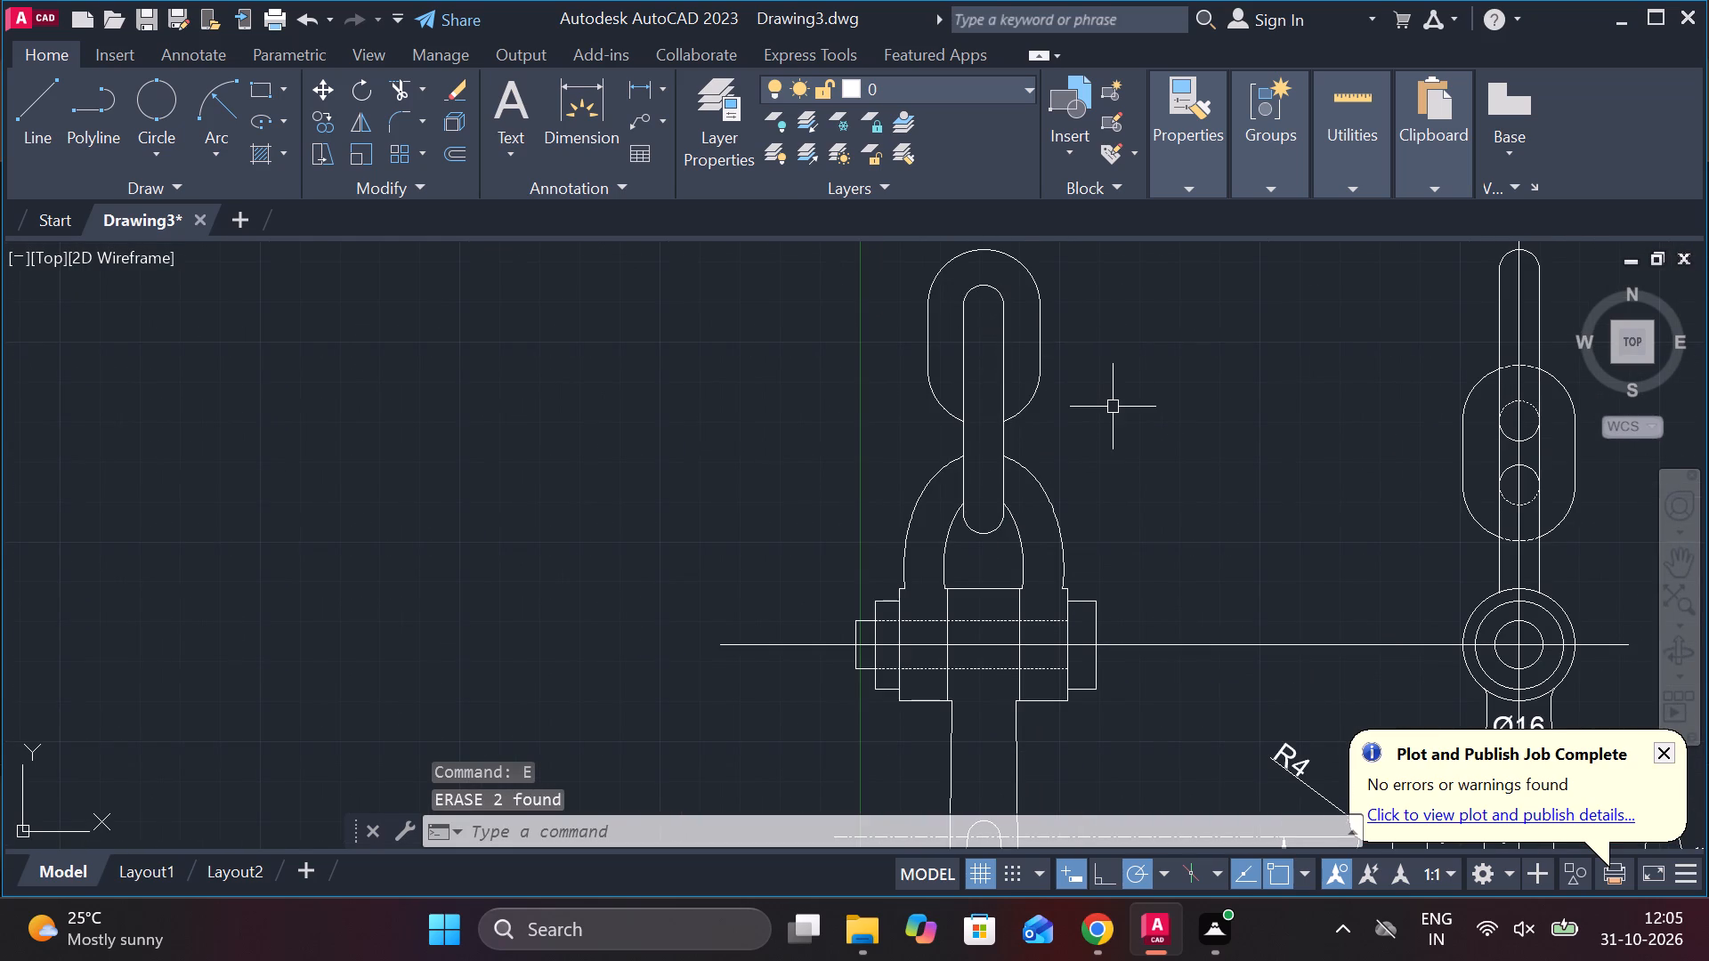
text(ce)
click(1184, 464)
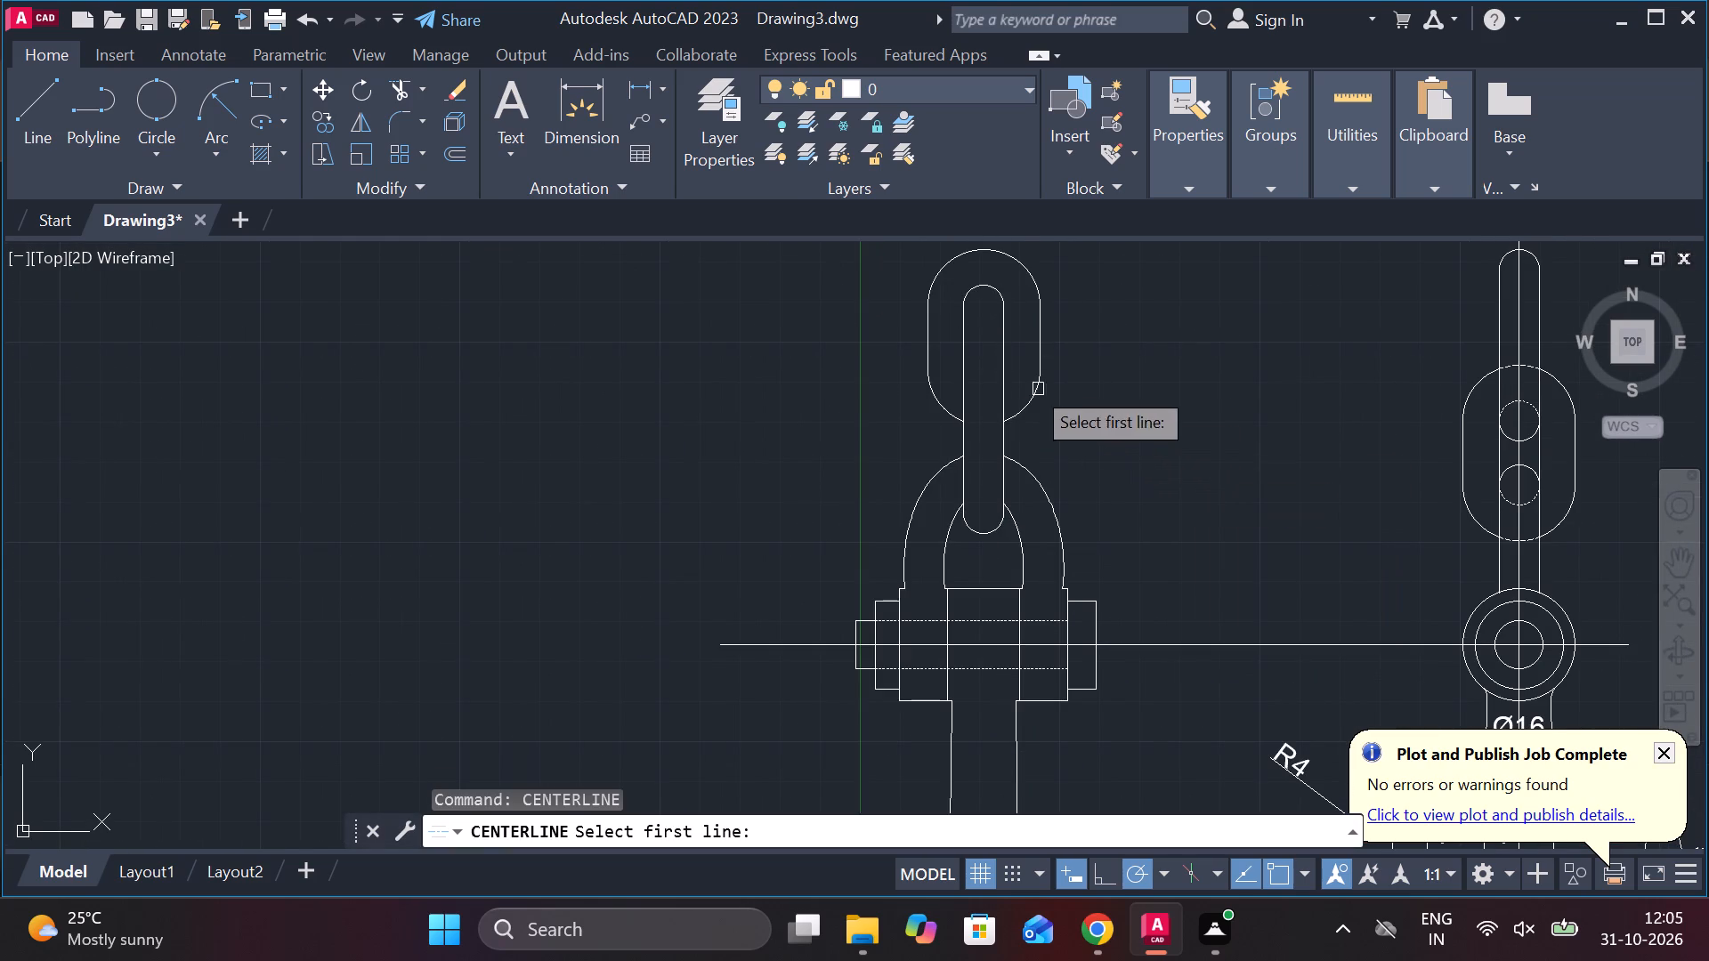
click(999, 348)
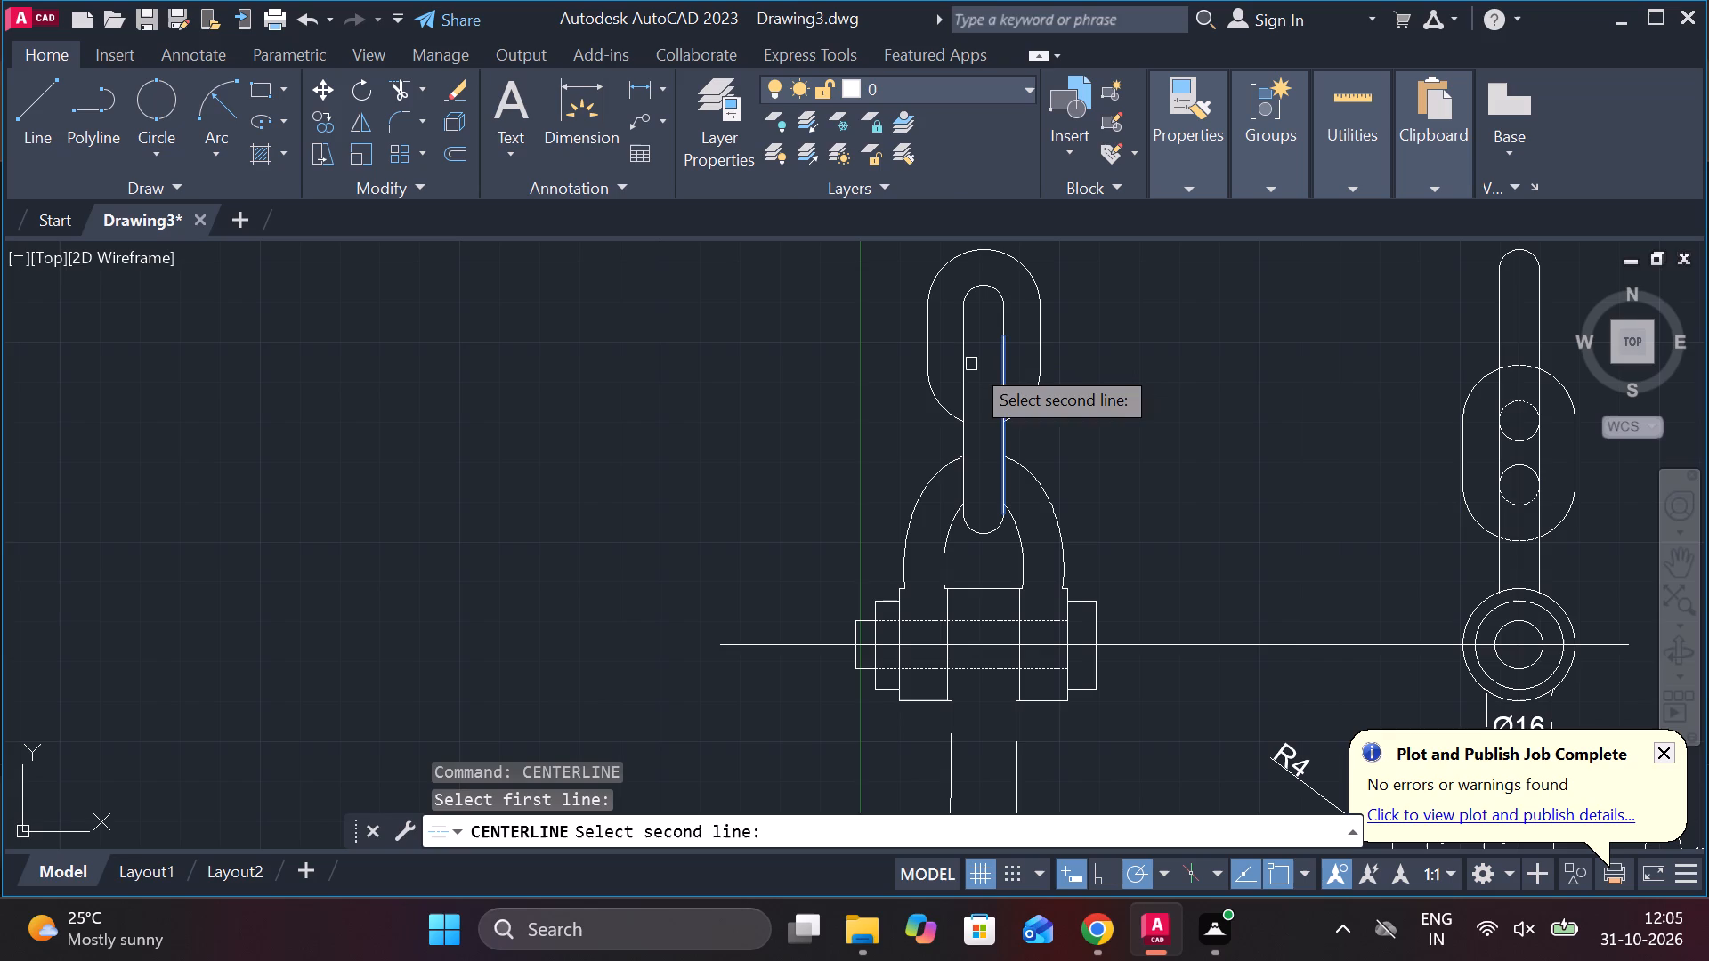
click(962, 367)
key(Escape)
Extend the narrow link's centerline down past the bottom of the hook and about 35 mm upward, above the top link.
click(987, 368)
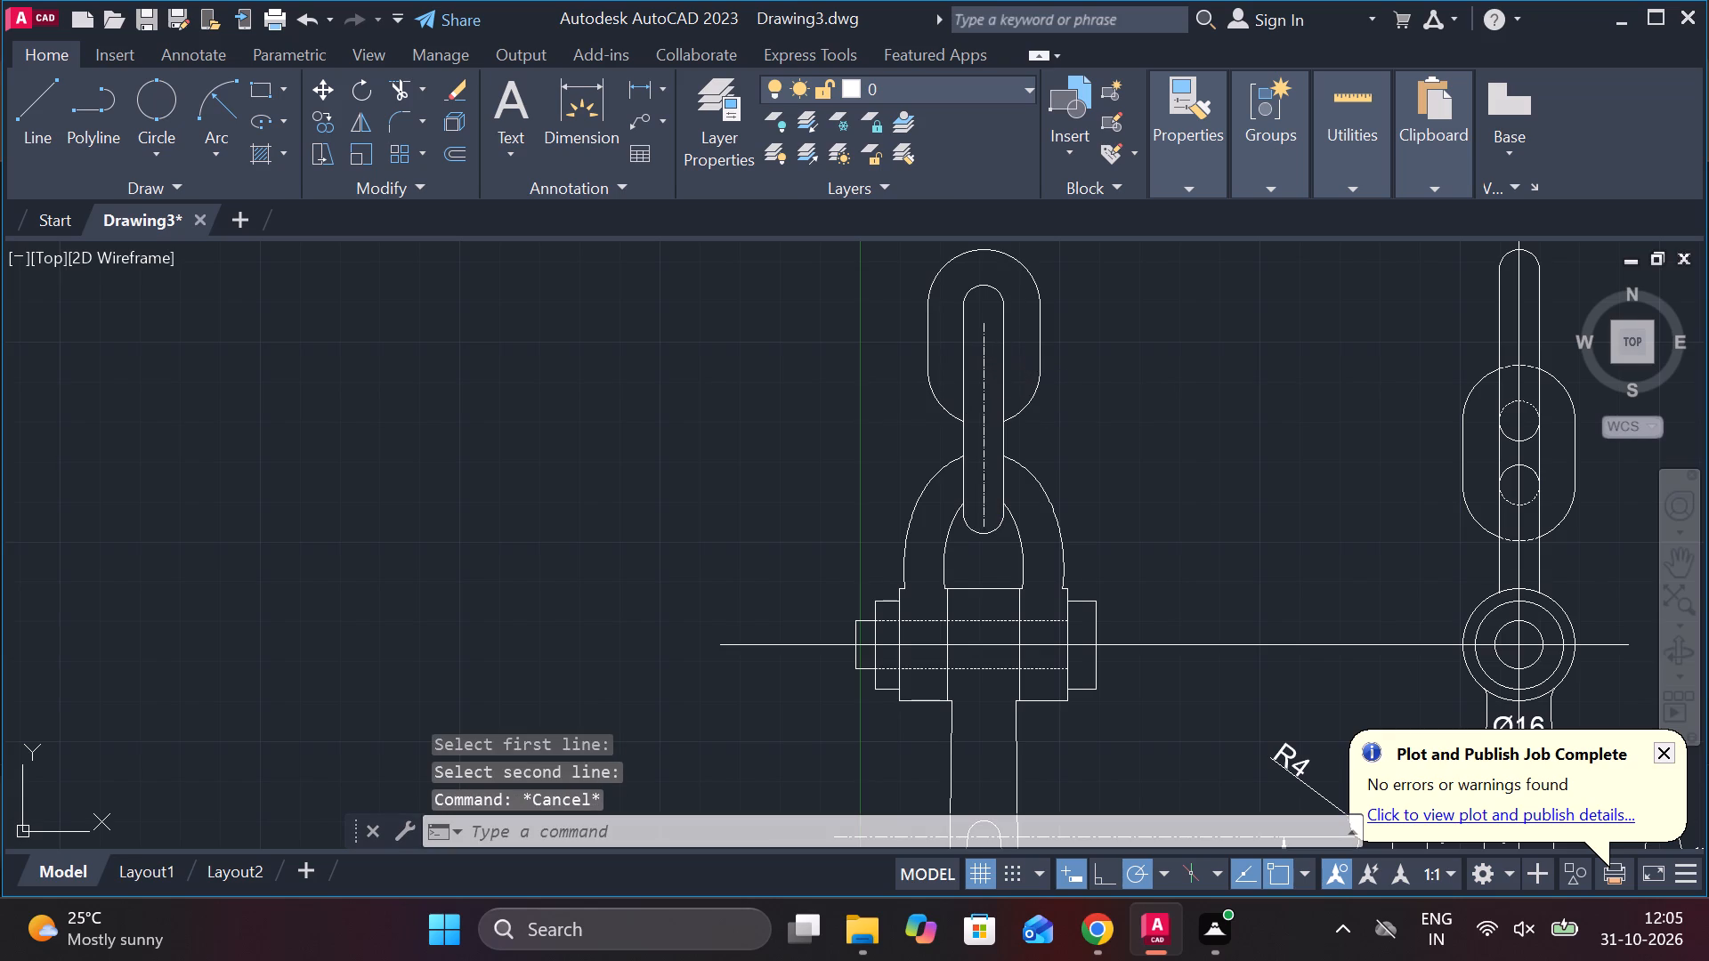
click(981, 524)
middle_drag(1001, 615, 1009, 481)
scroll(1010, 468, down, 2)
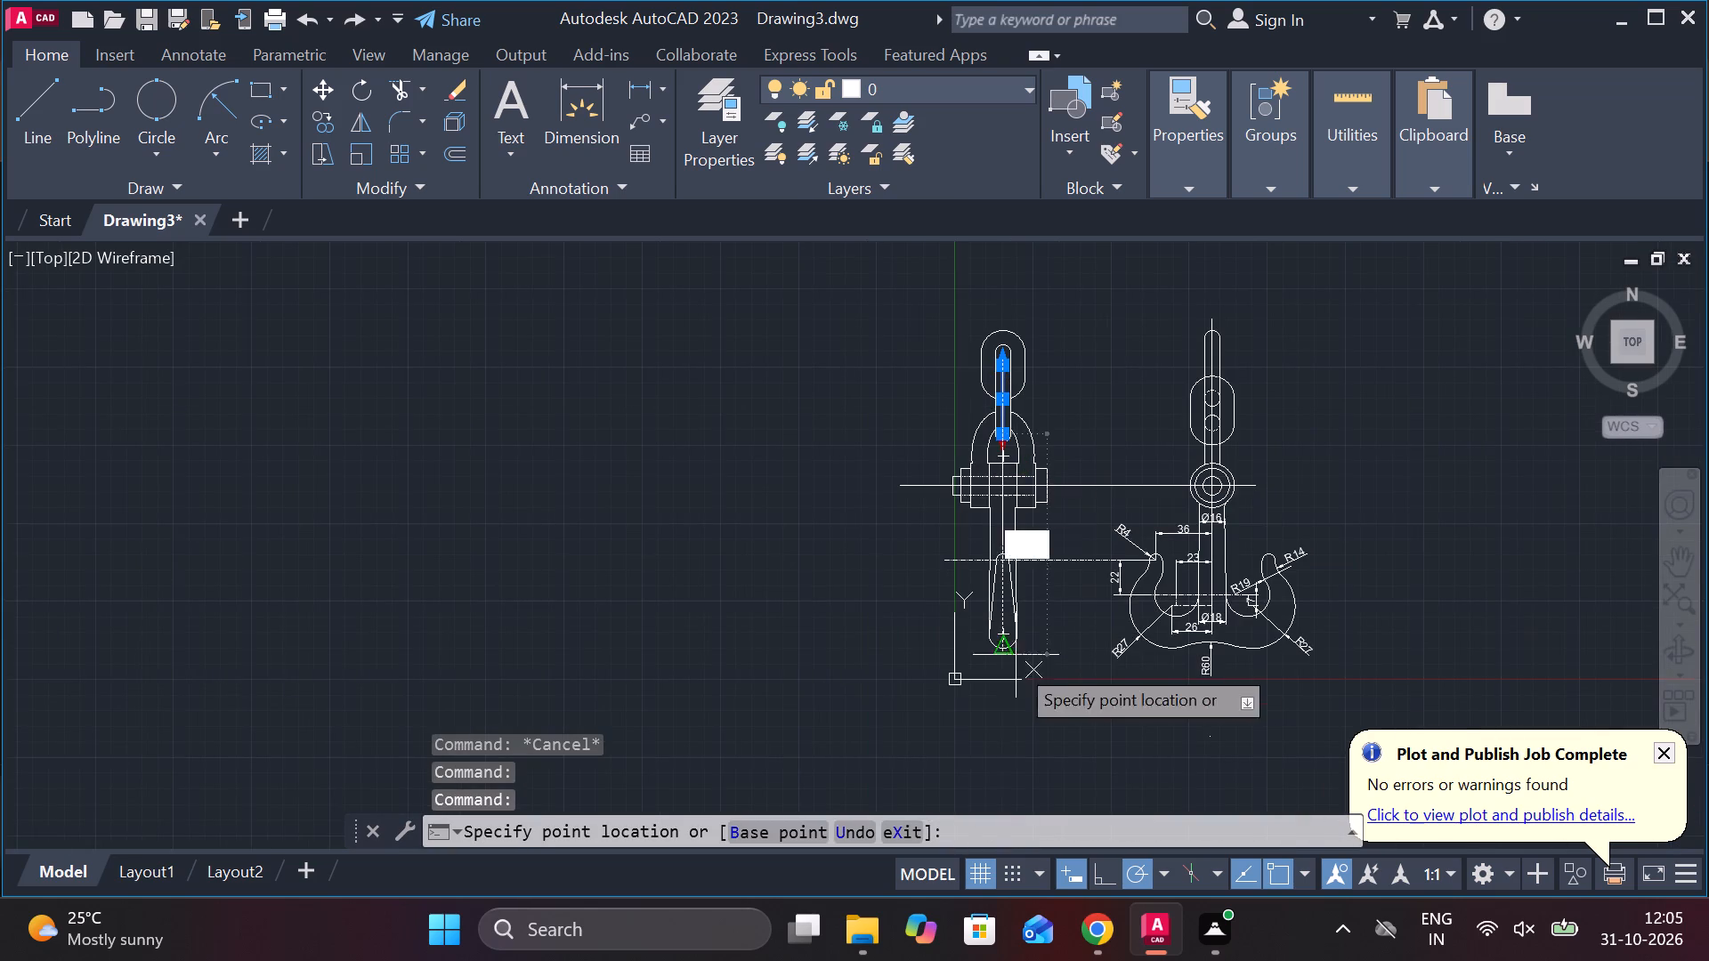
scroll(983, 628, up, 3)
click(1050, 737)
scroll(1162, 657, down, 2)
middle_drag(1141, 303, 1042, 569)
scroll(1005, 500, up, 3)
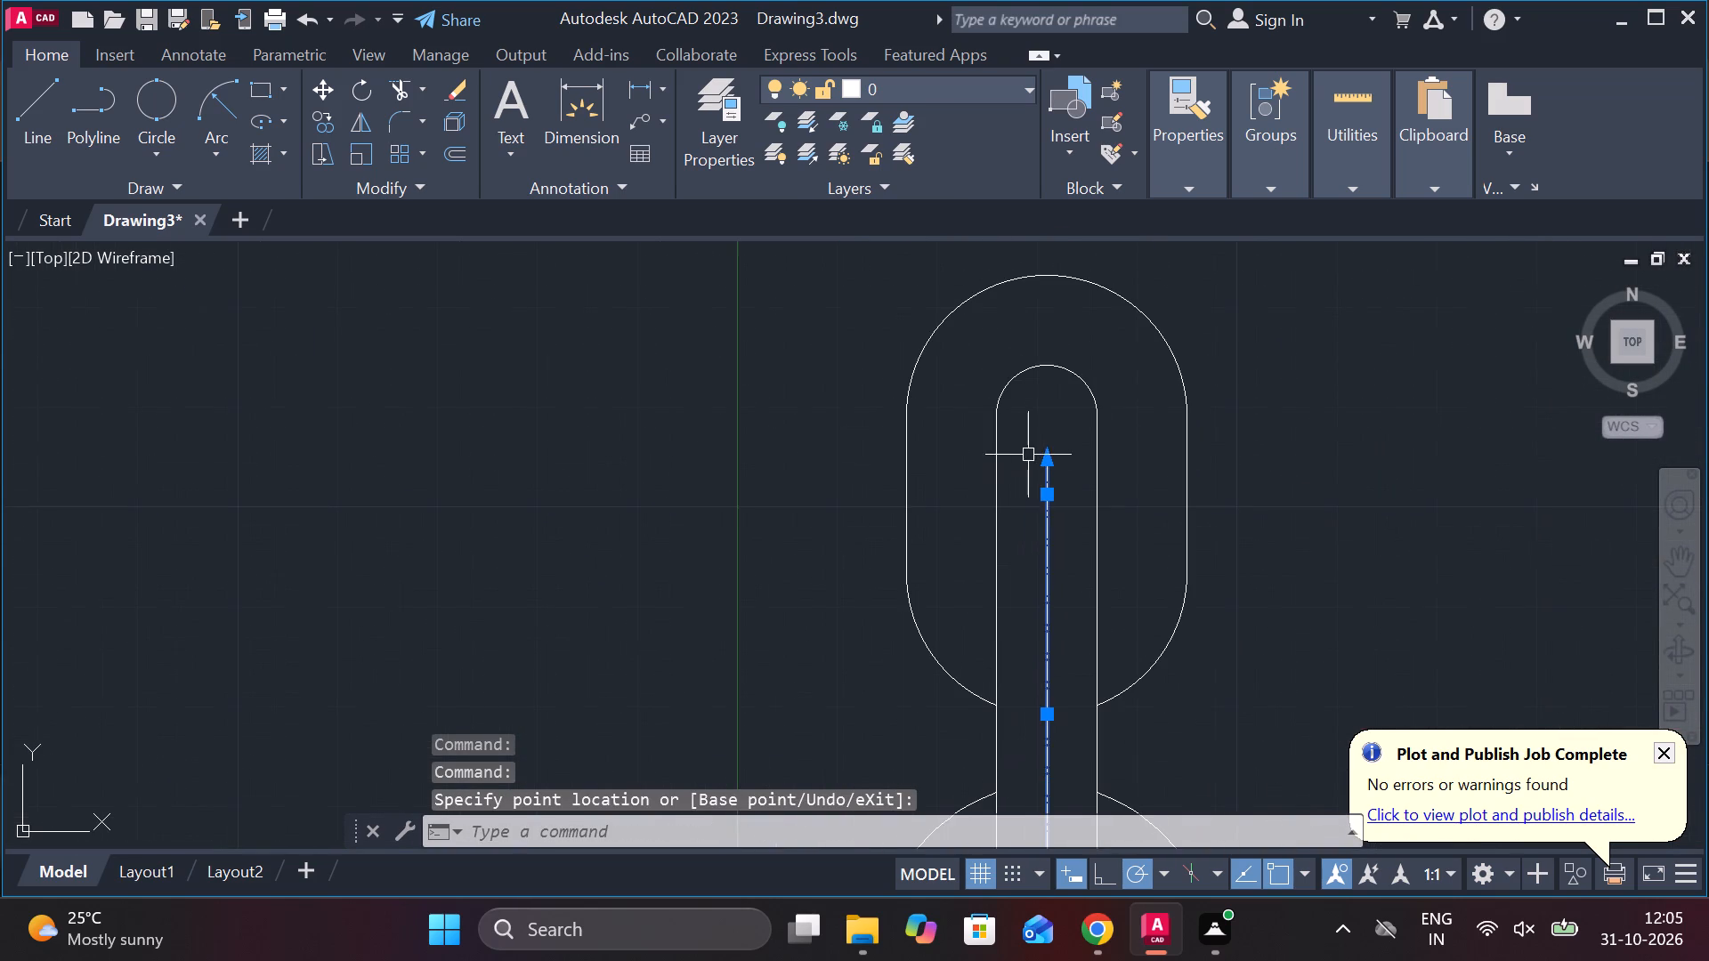
click(1050, 462)
scroll(1057, 430, down, 2)
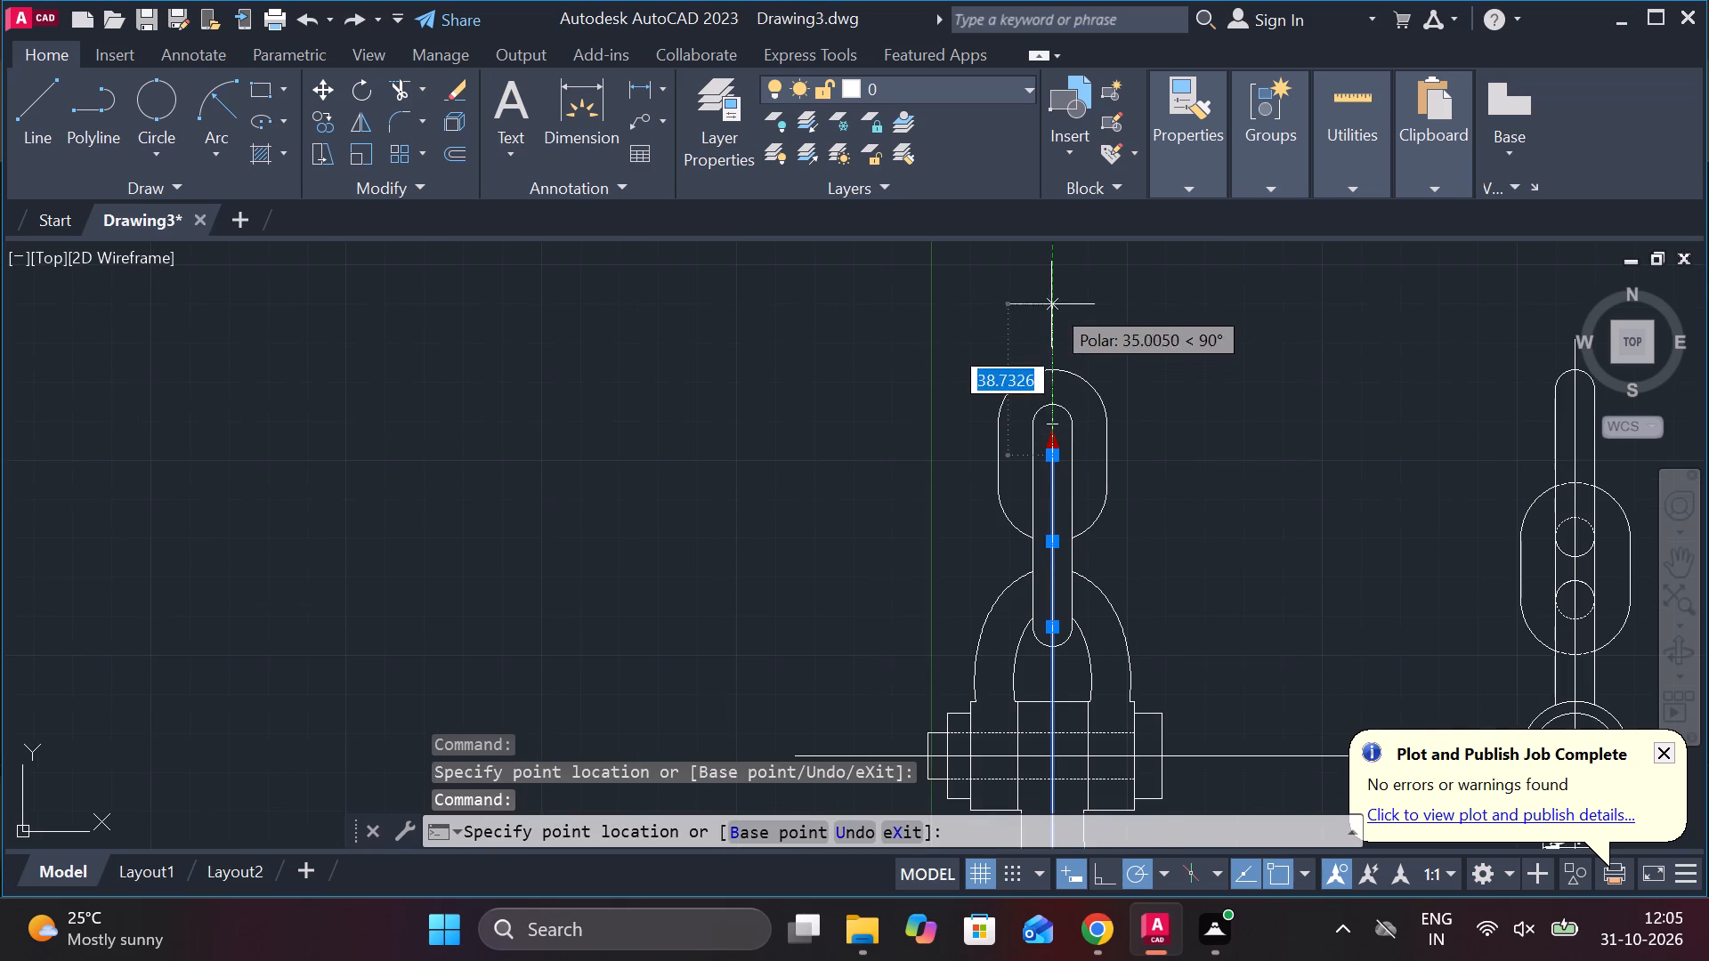
click(1051, 304)
key(Escape)
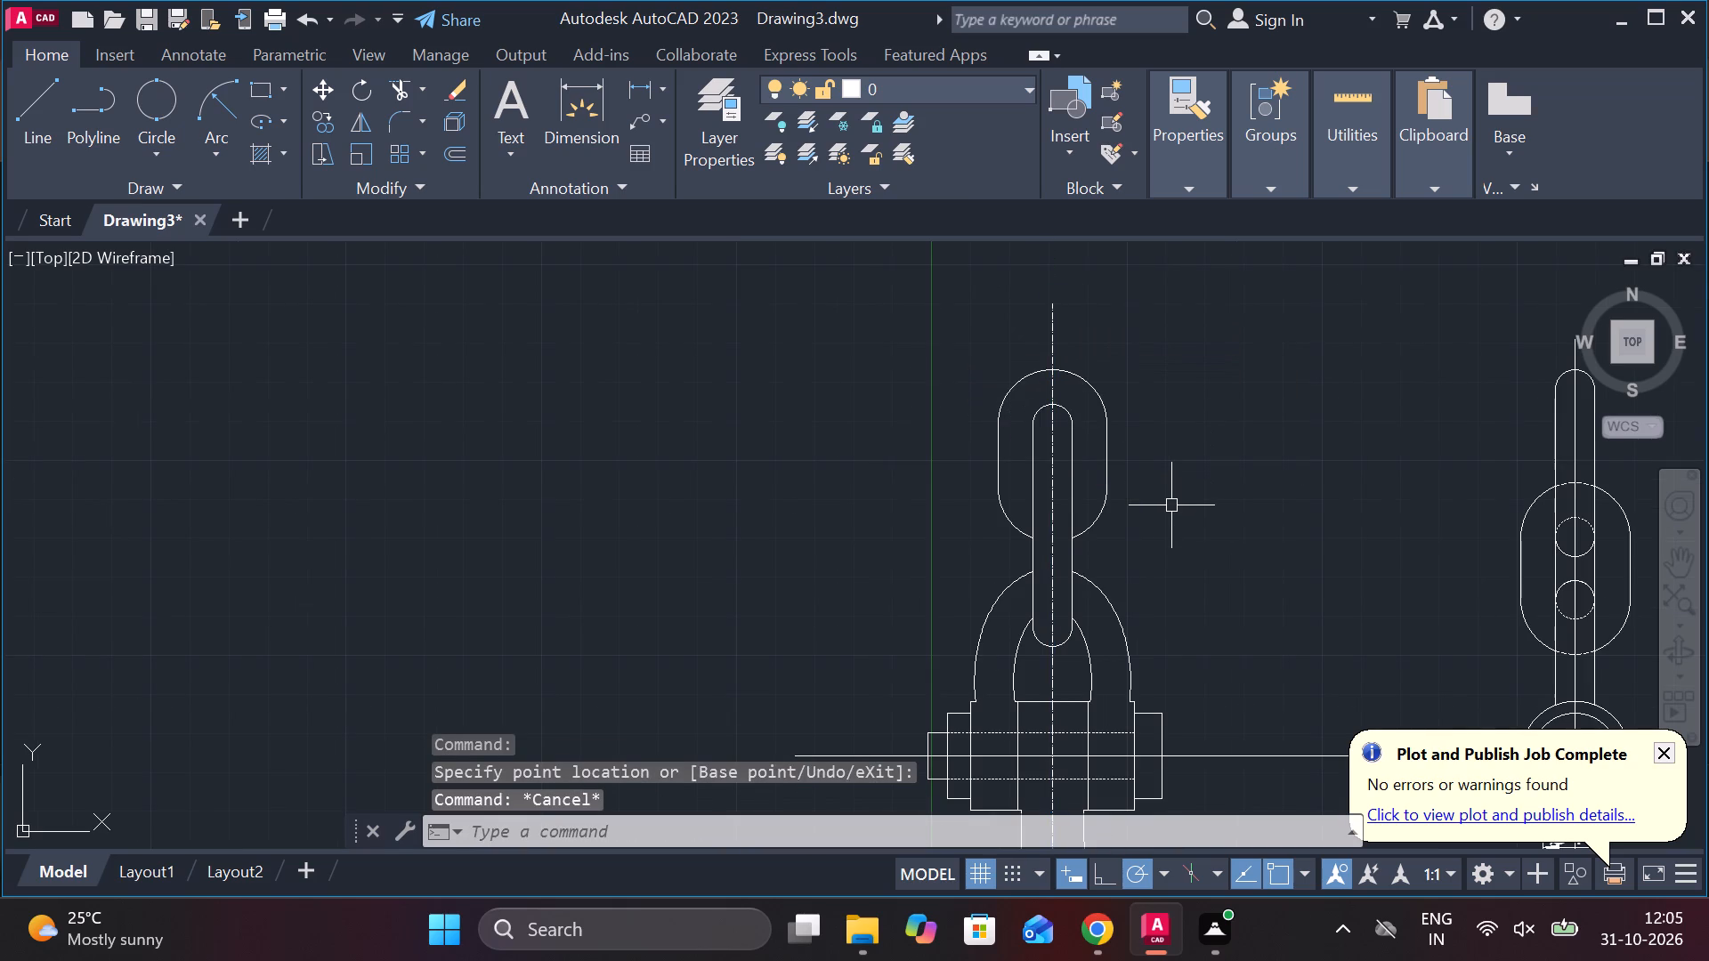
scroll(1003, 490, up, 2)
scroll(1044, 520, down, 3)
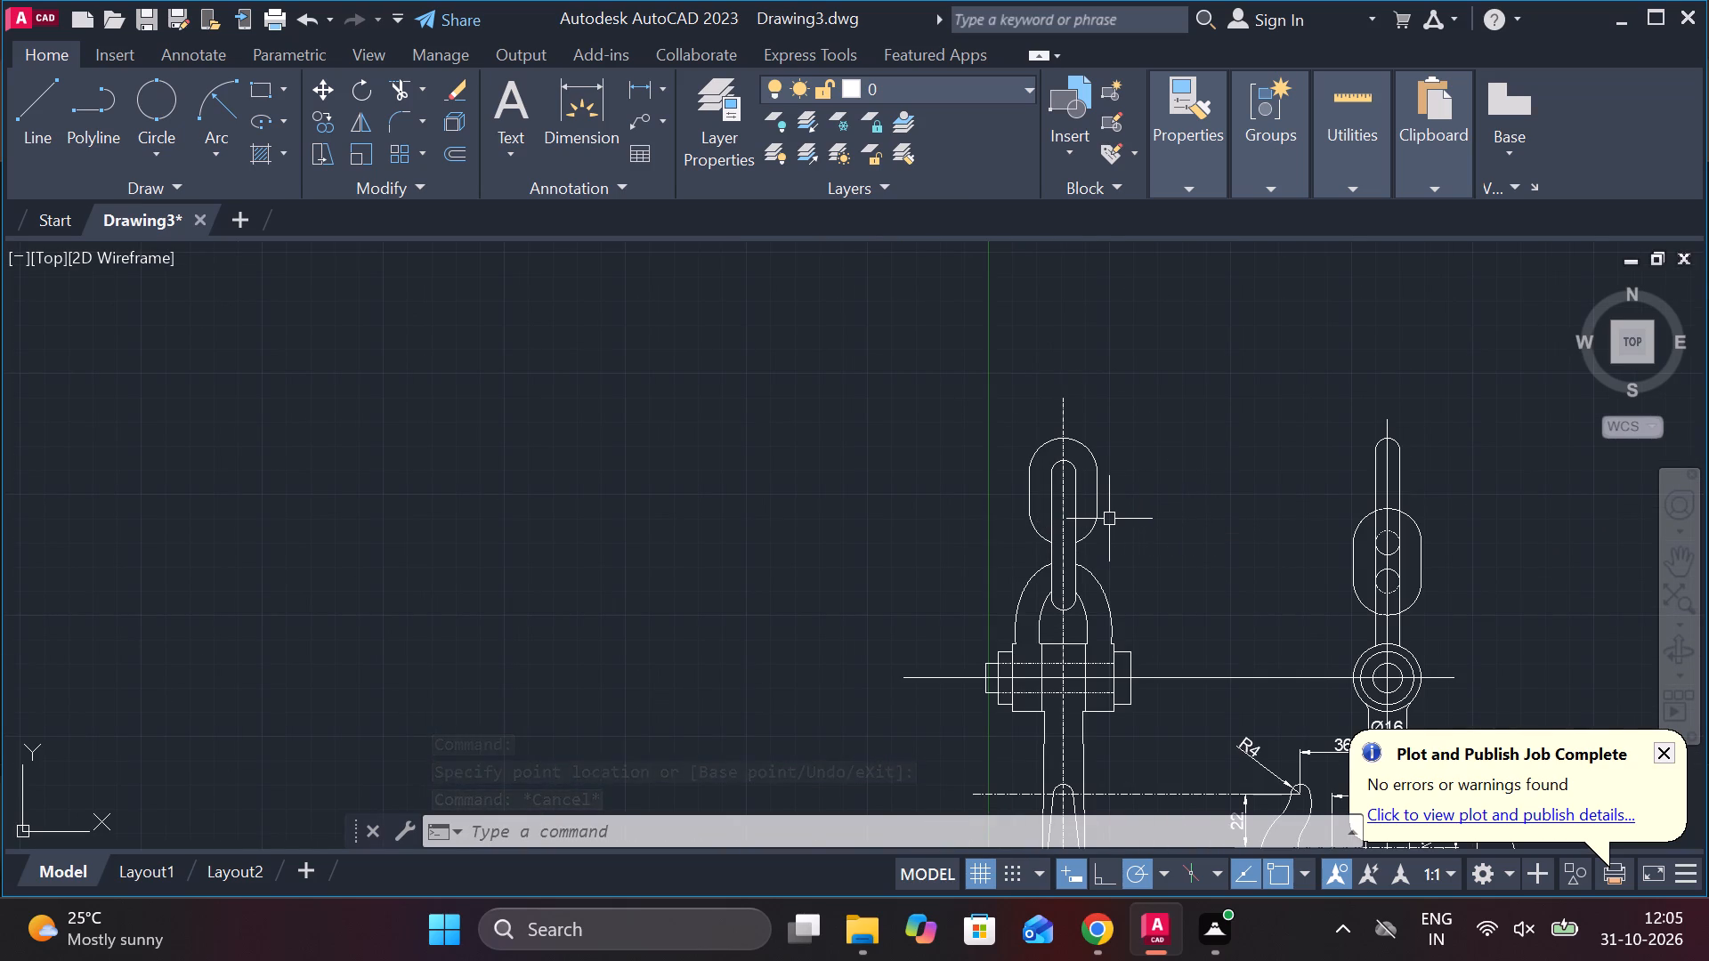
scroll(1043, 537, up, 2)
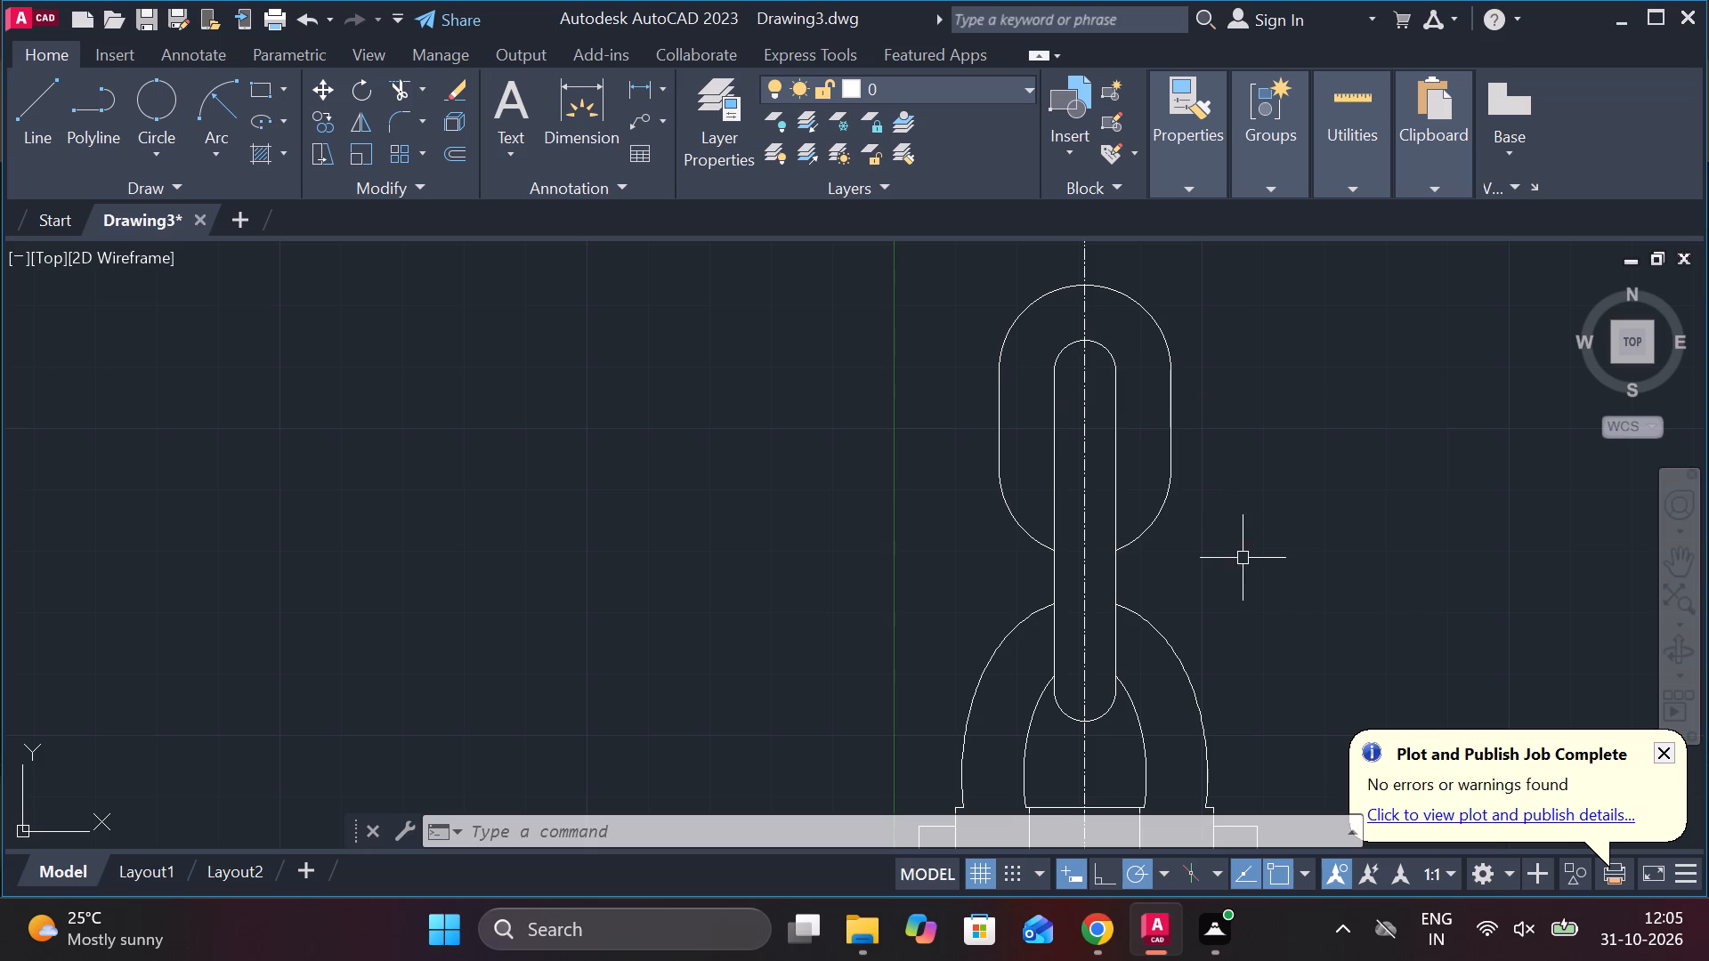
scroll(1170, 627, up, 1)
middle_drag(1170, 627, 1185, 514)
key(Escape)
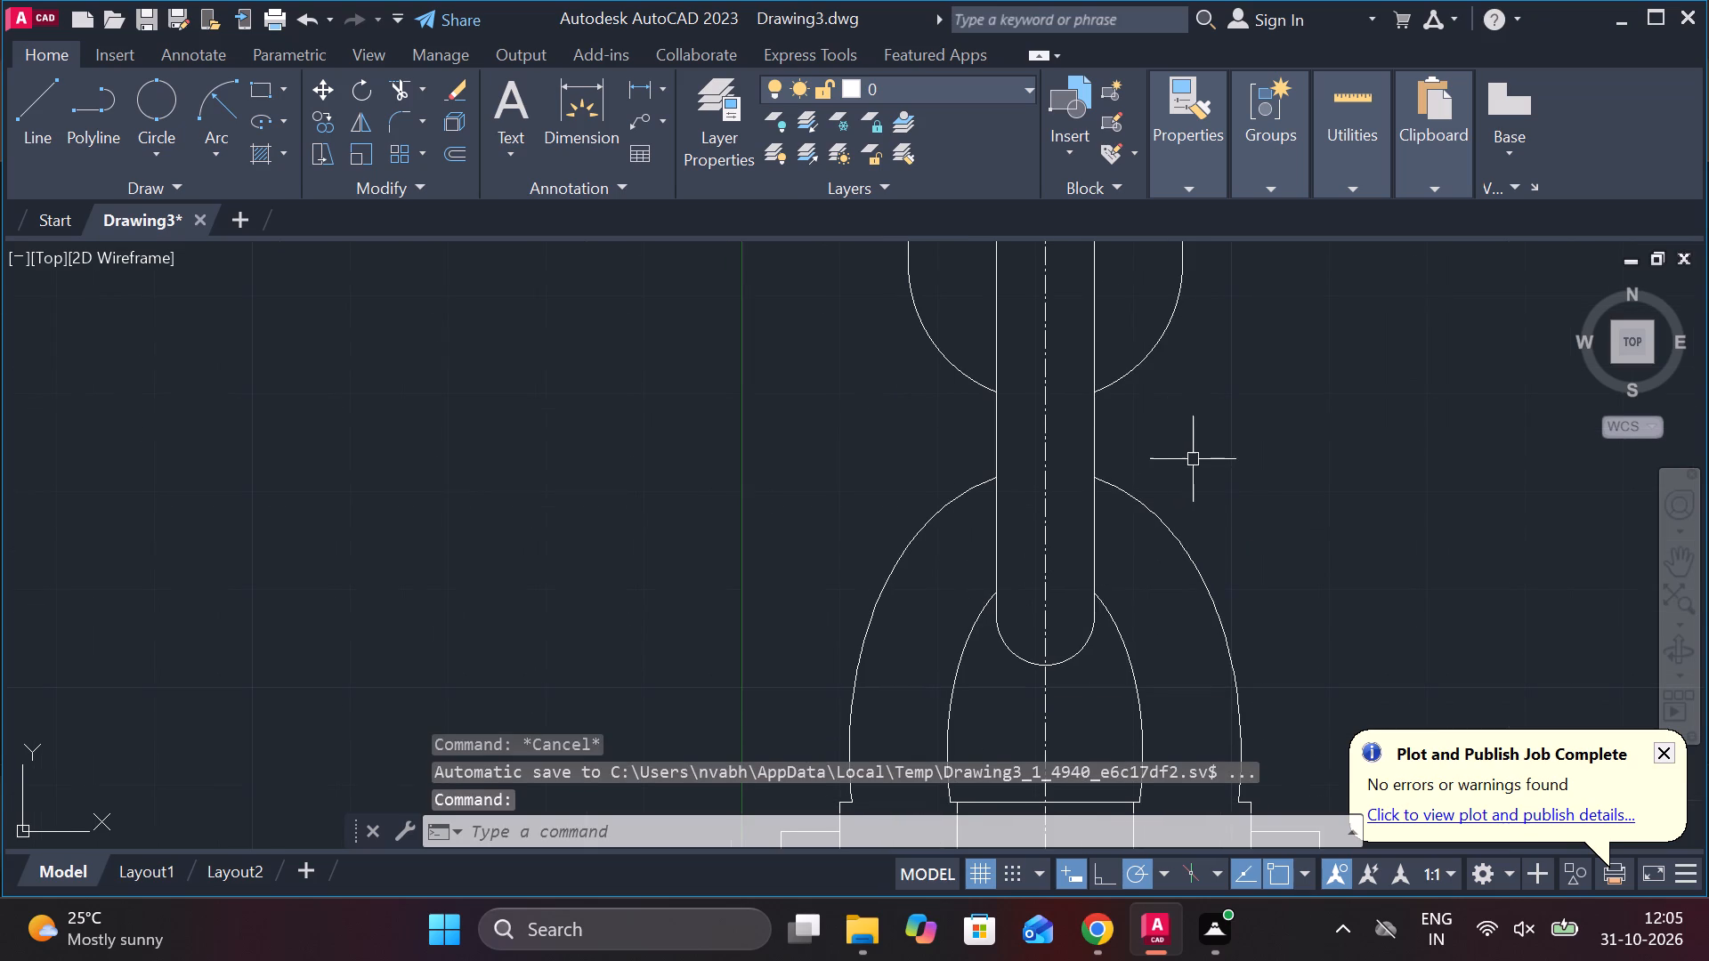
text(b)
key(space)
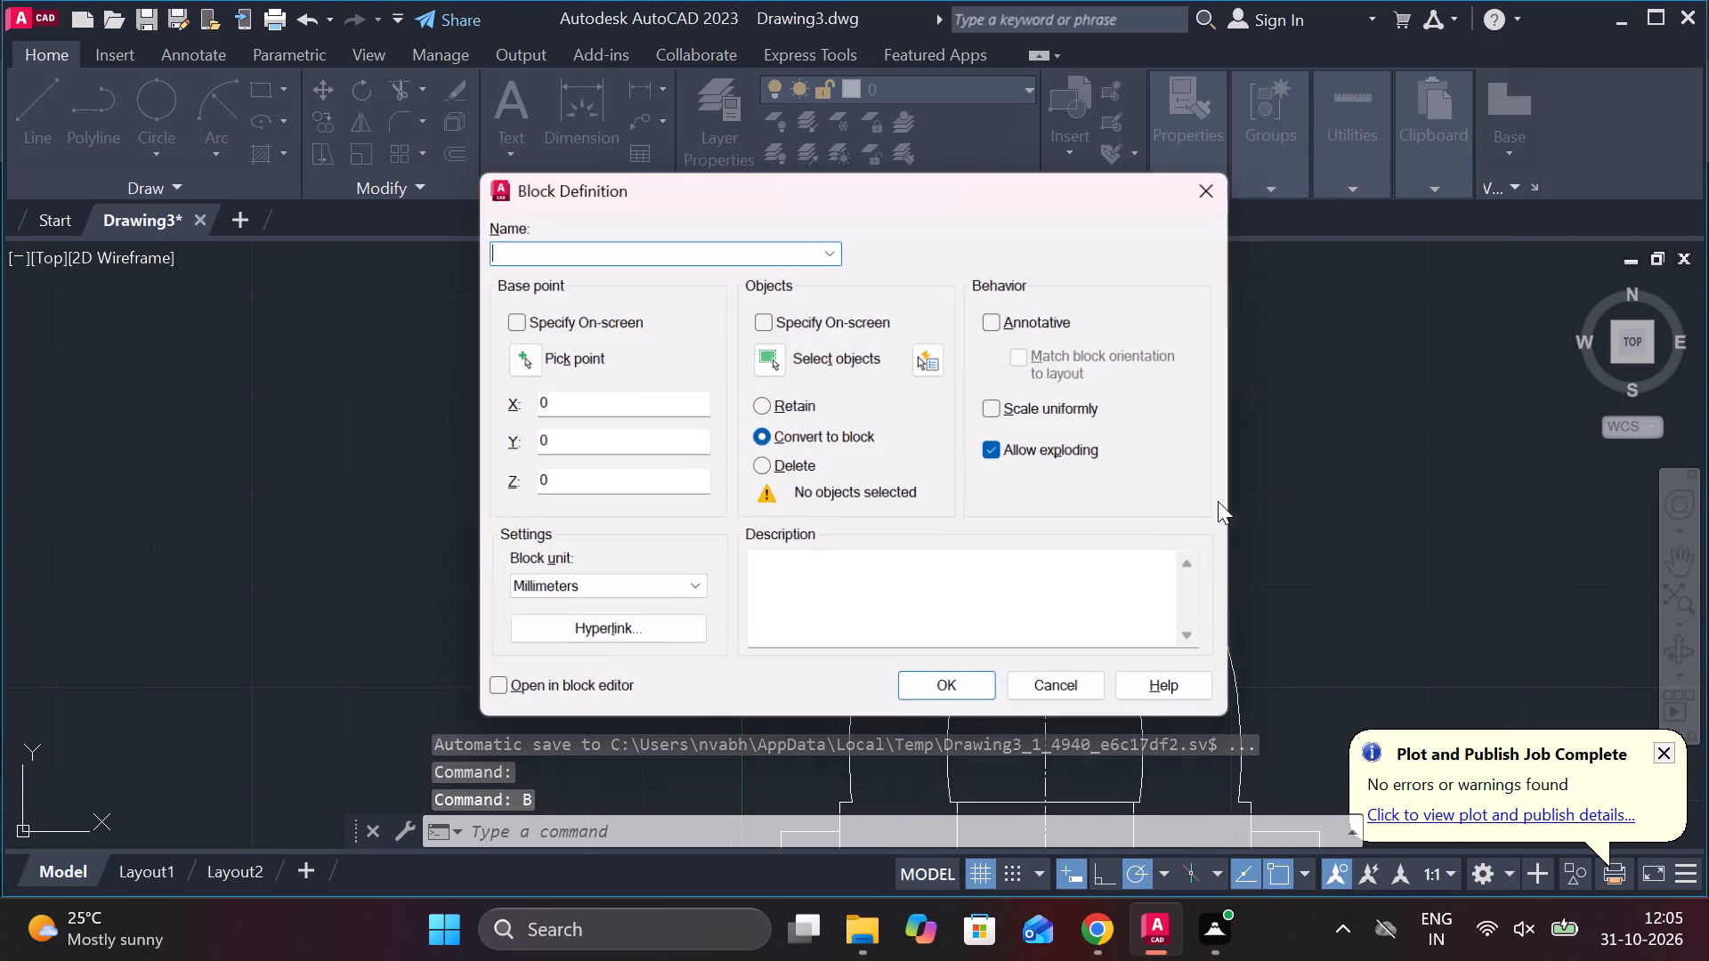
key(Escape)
Blend the shackle's two outer arcs with a tangent-continuity curve across the narrow link.
key(b)
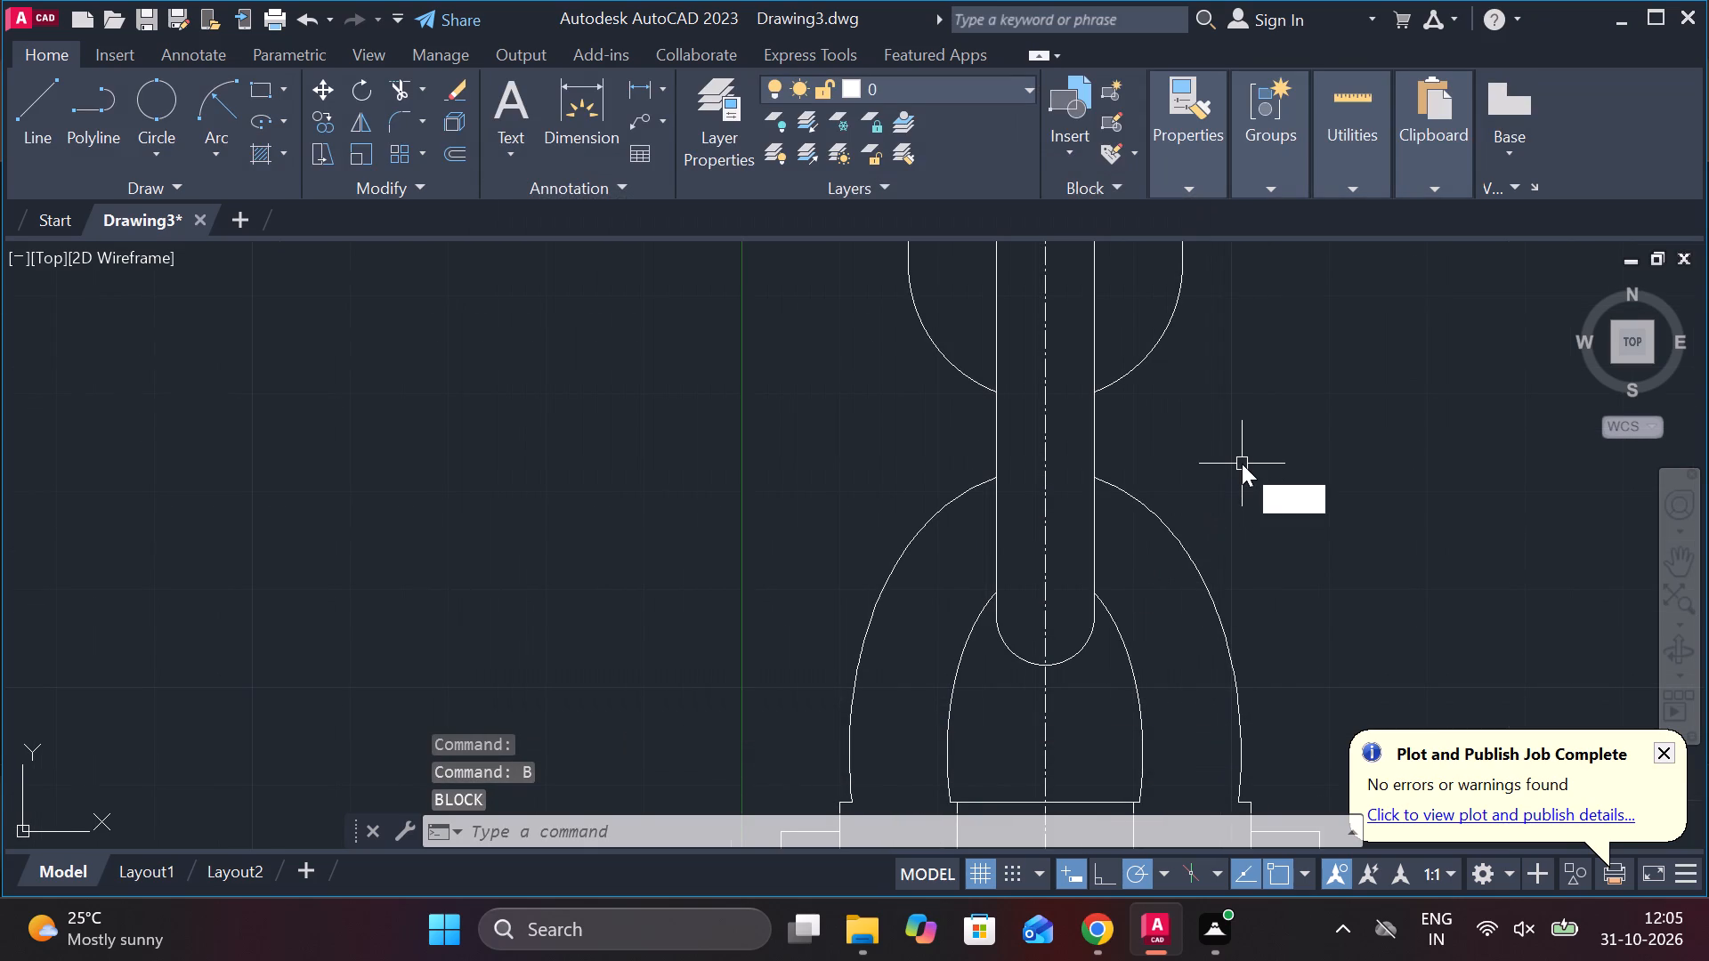
click(1324, 598)
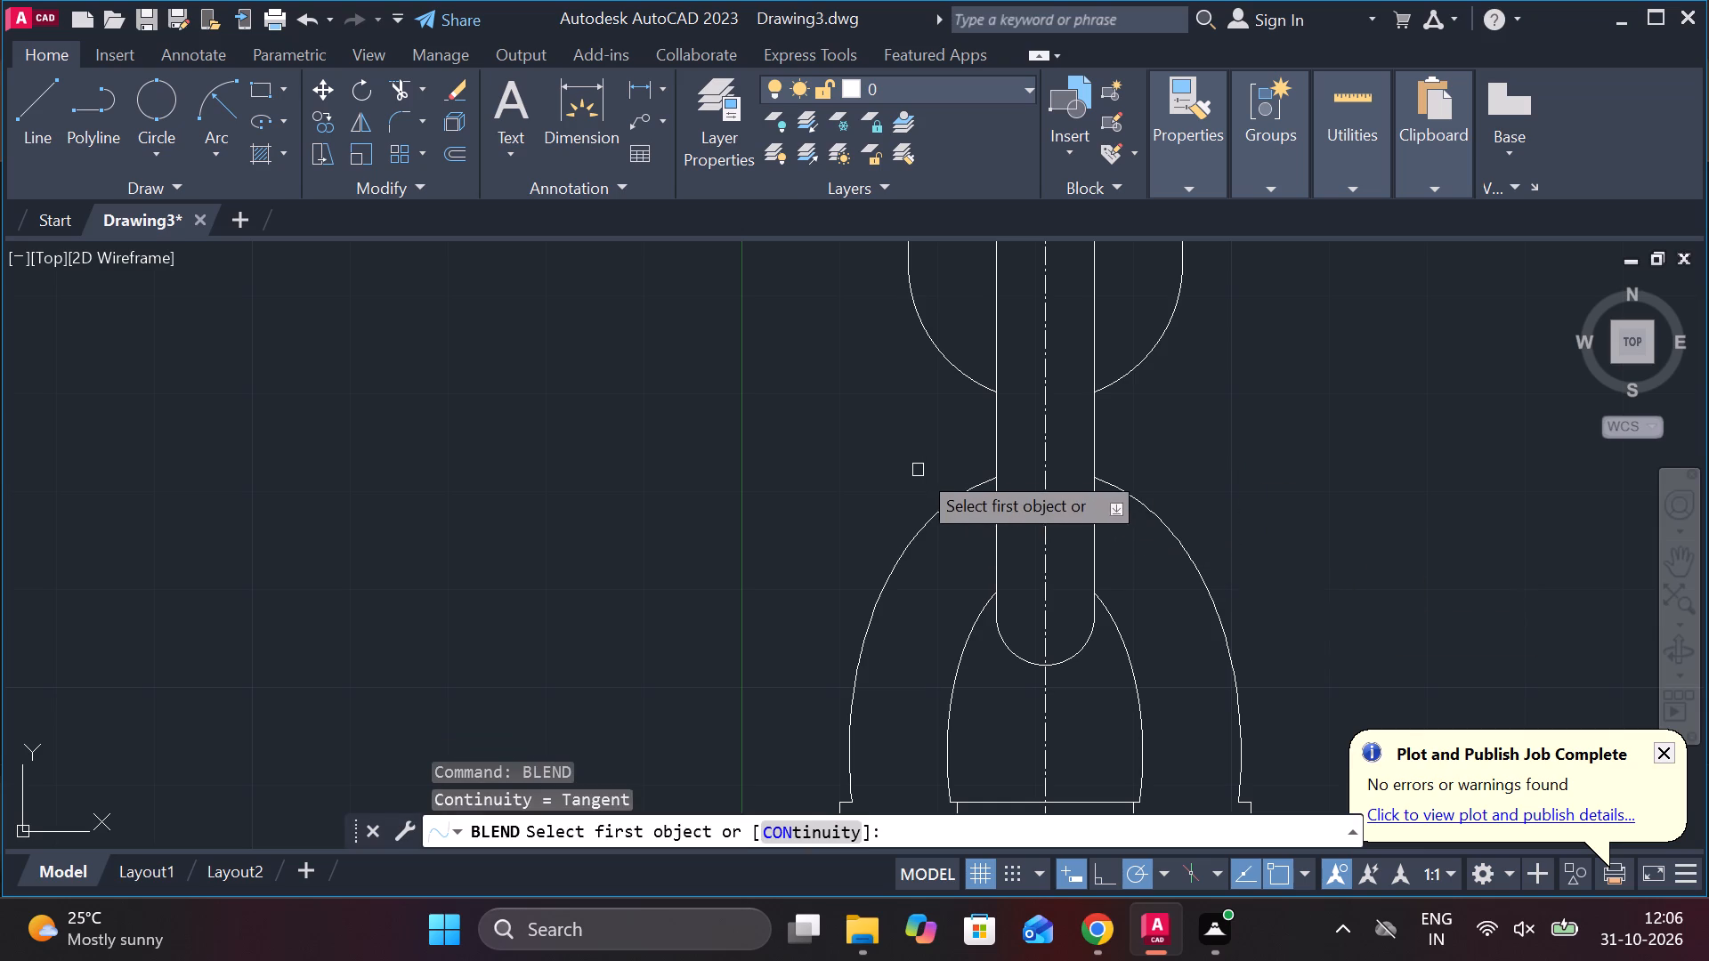
click(969, 489)
click(1111, 483)
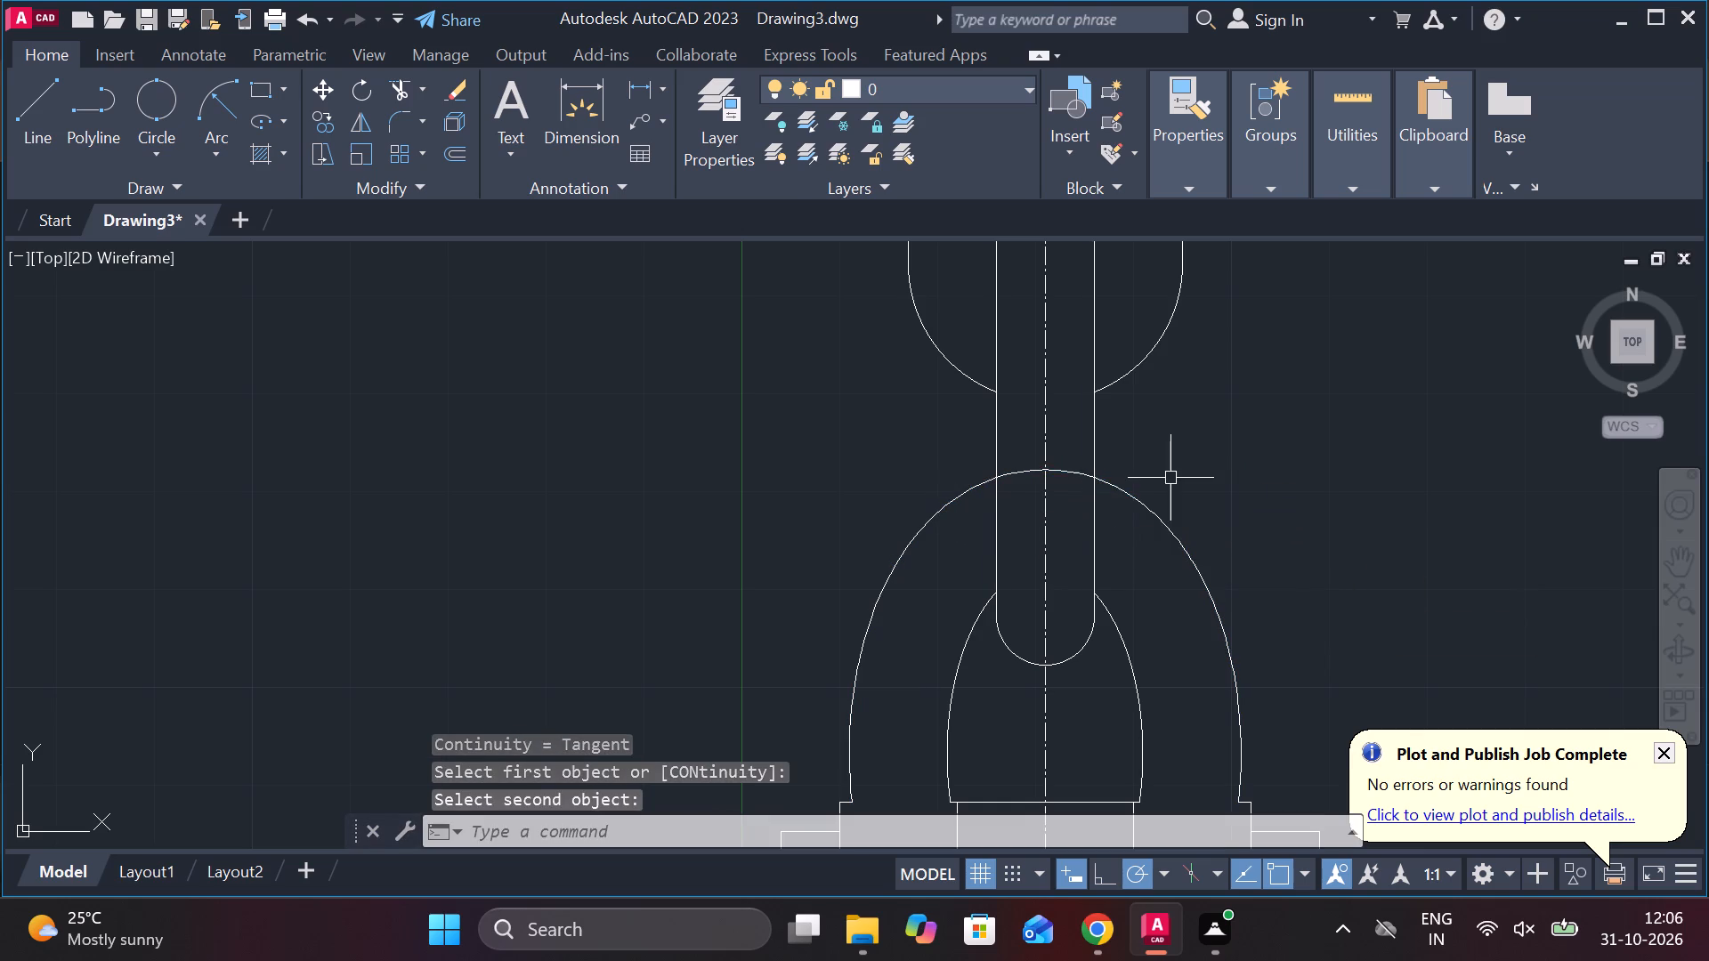
key(Escape)
Set the blend curve at the top of the shackle to the DASHED linetype.
click(1065, 470)
click(1181, 198)
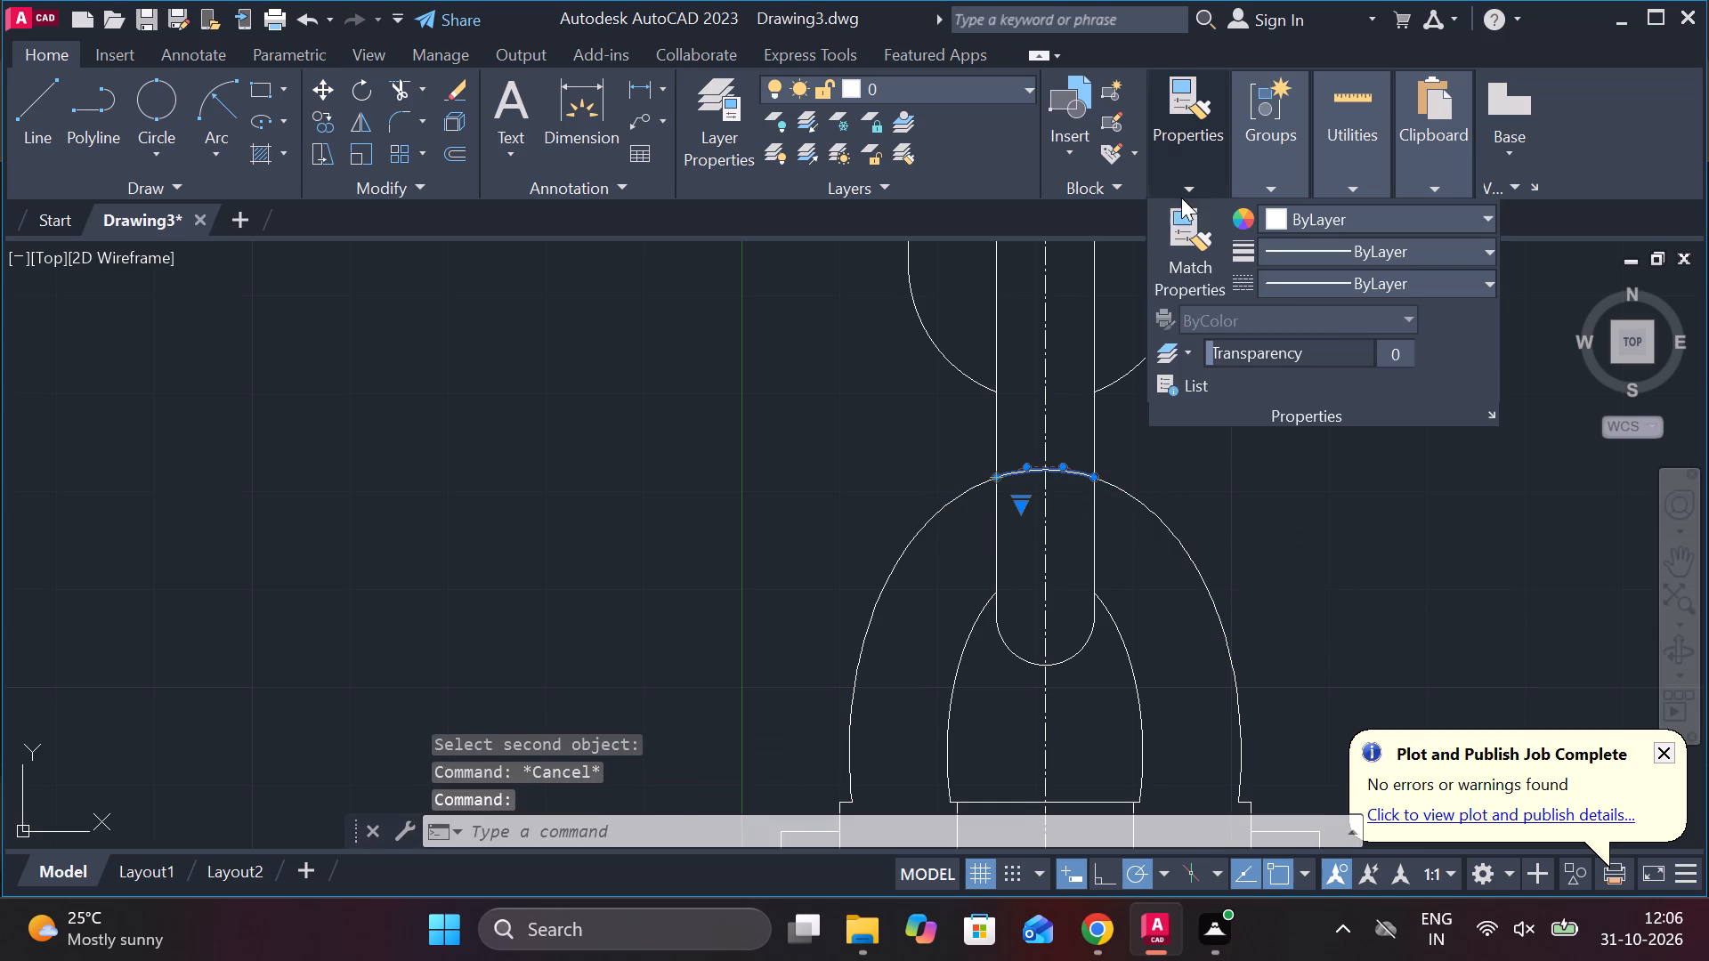
click(1320, 289)
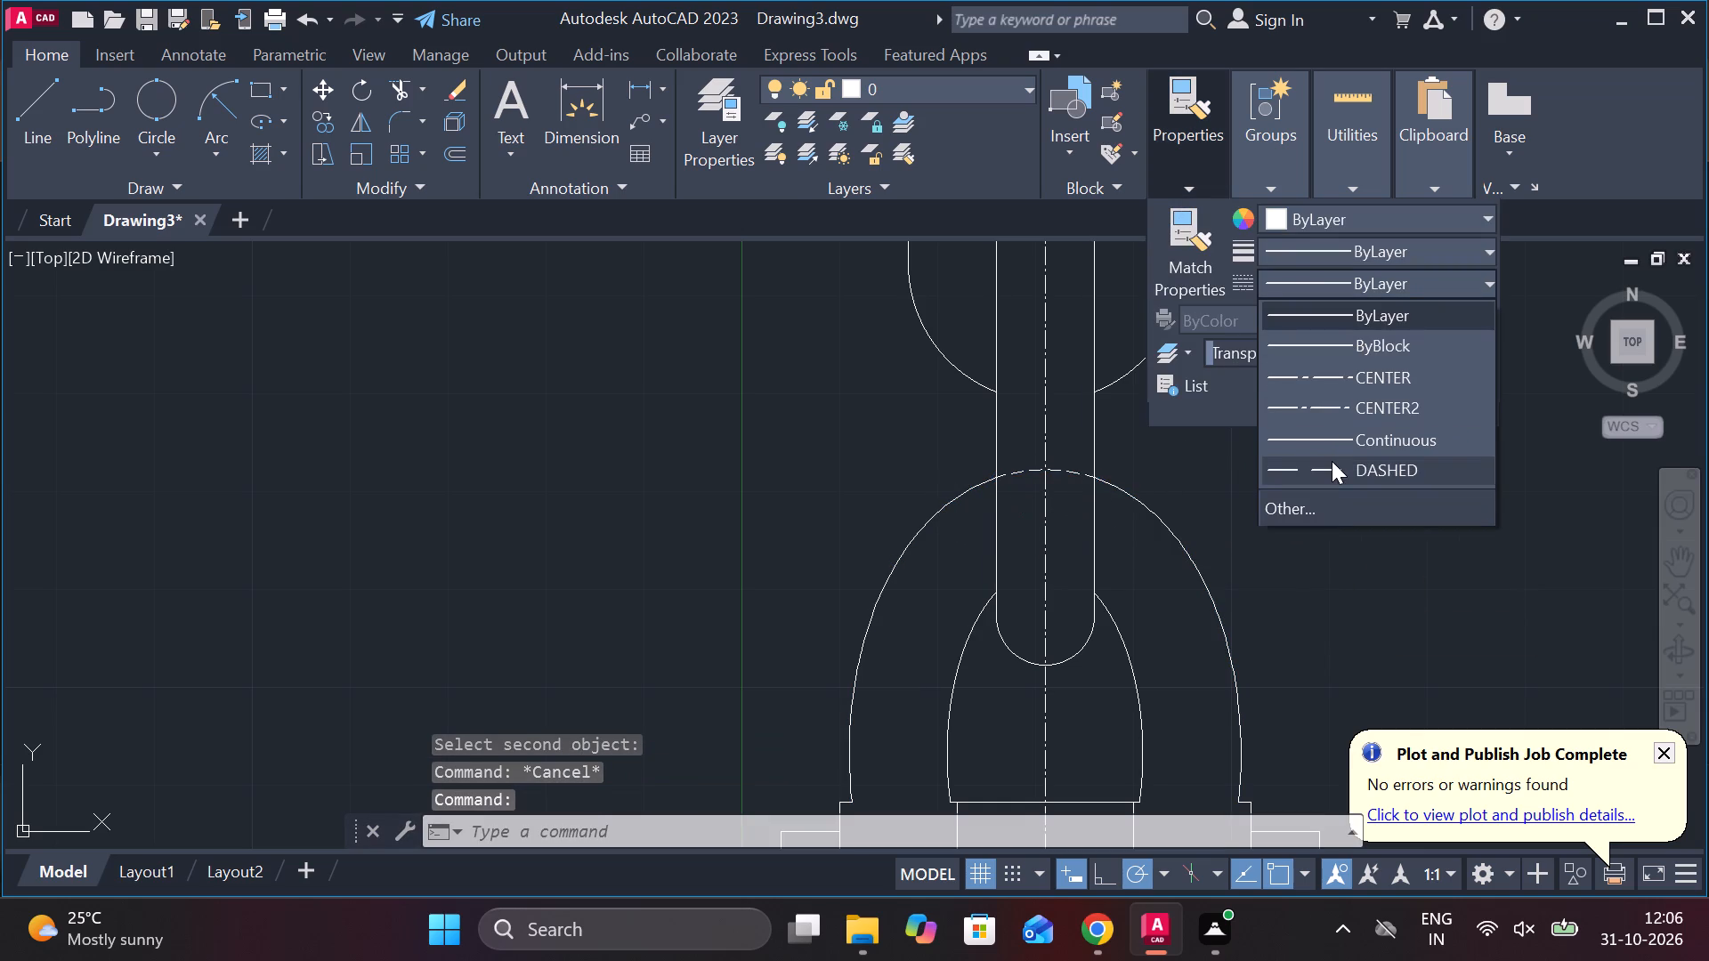
click(1332, 461)
key(Escape)
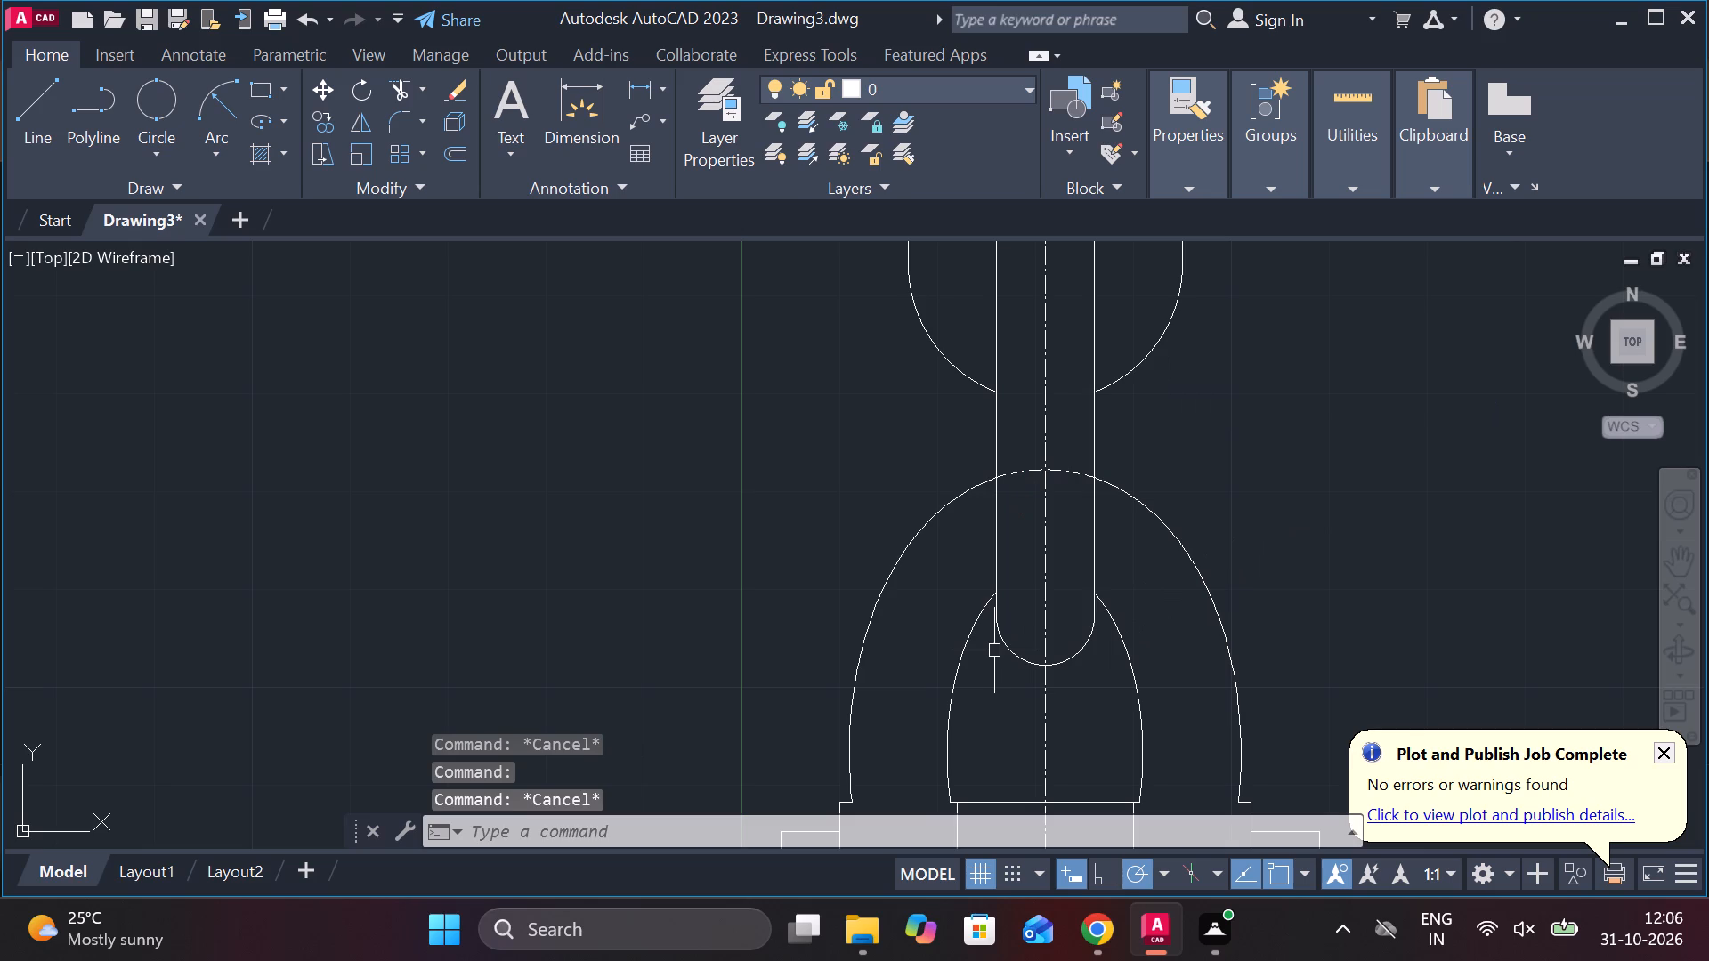
Blend the shackle's two inner arcs with a tangent-continuity curve across the narrow link.
key(b)
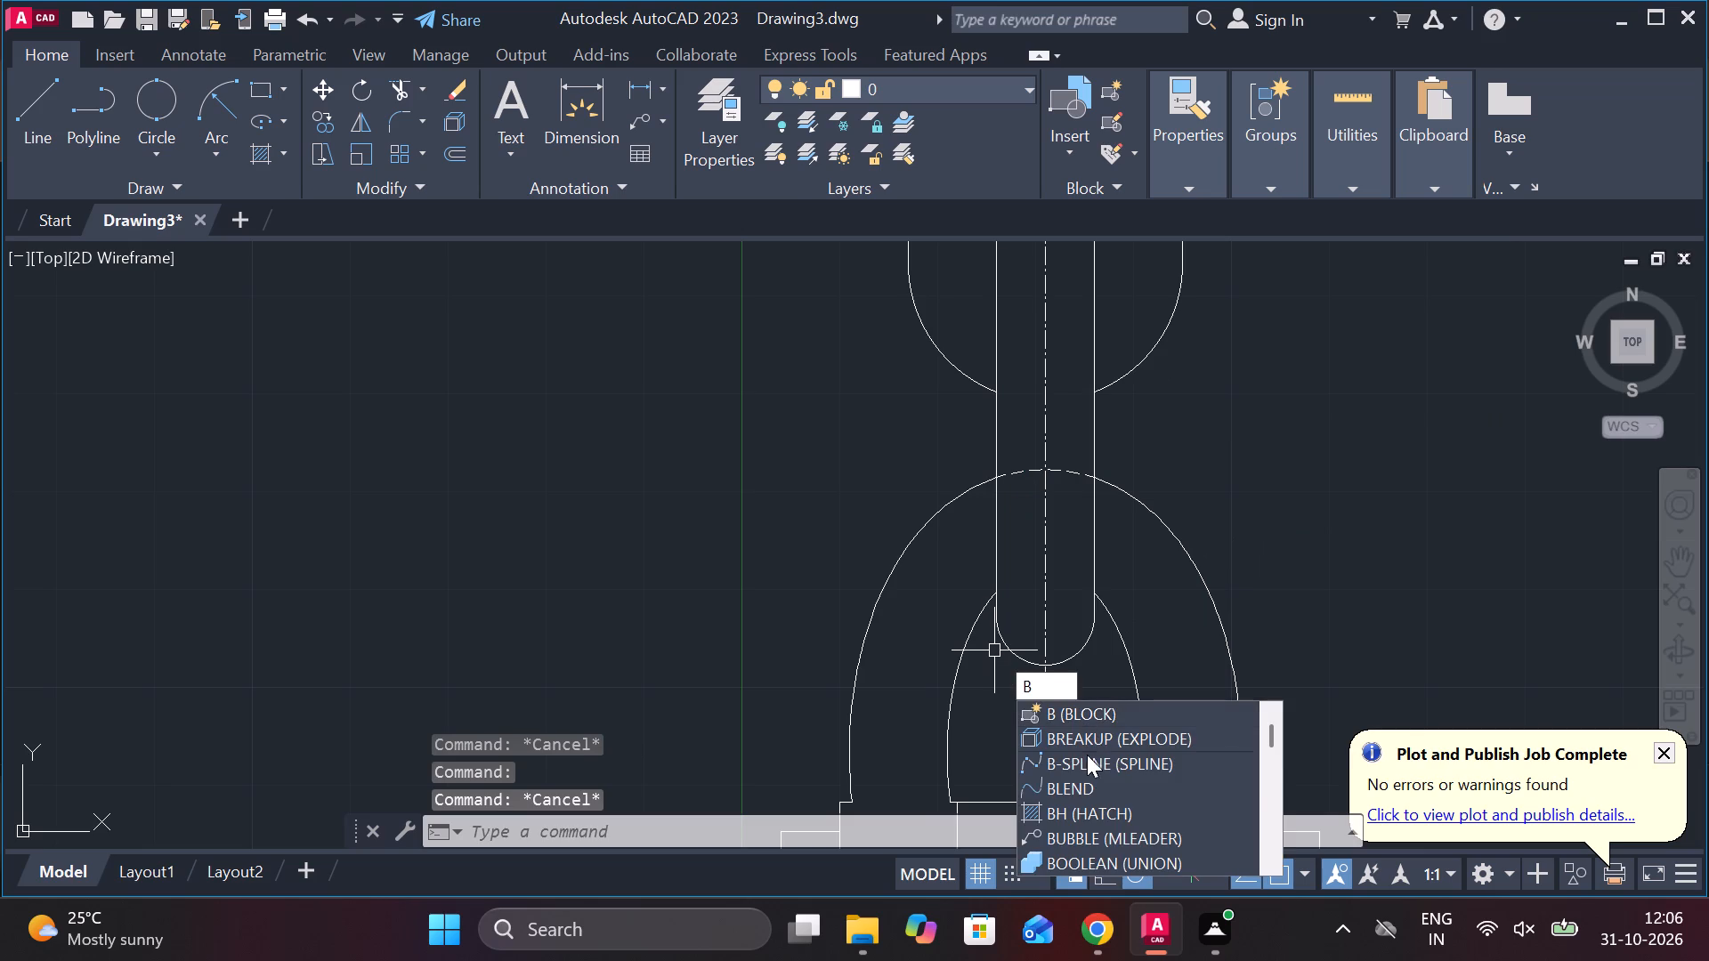
click(1079, 785)
click(978, 628)
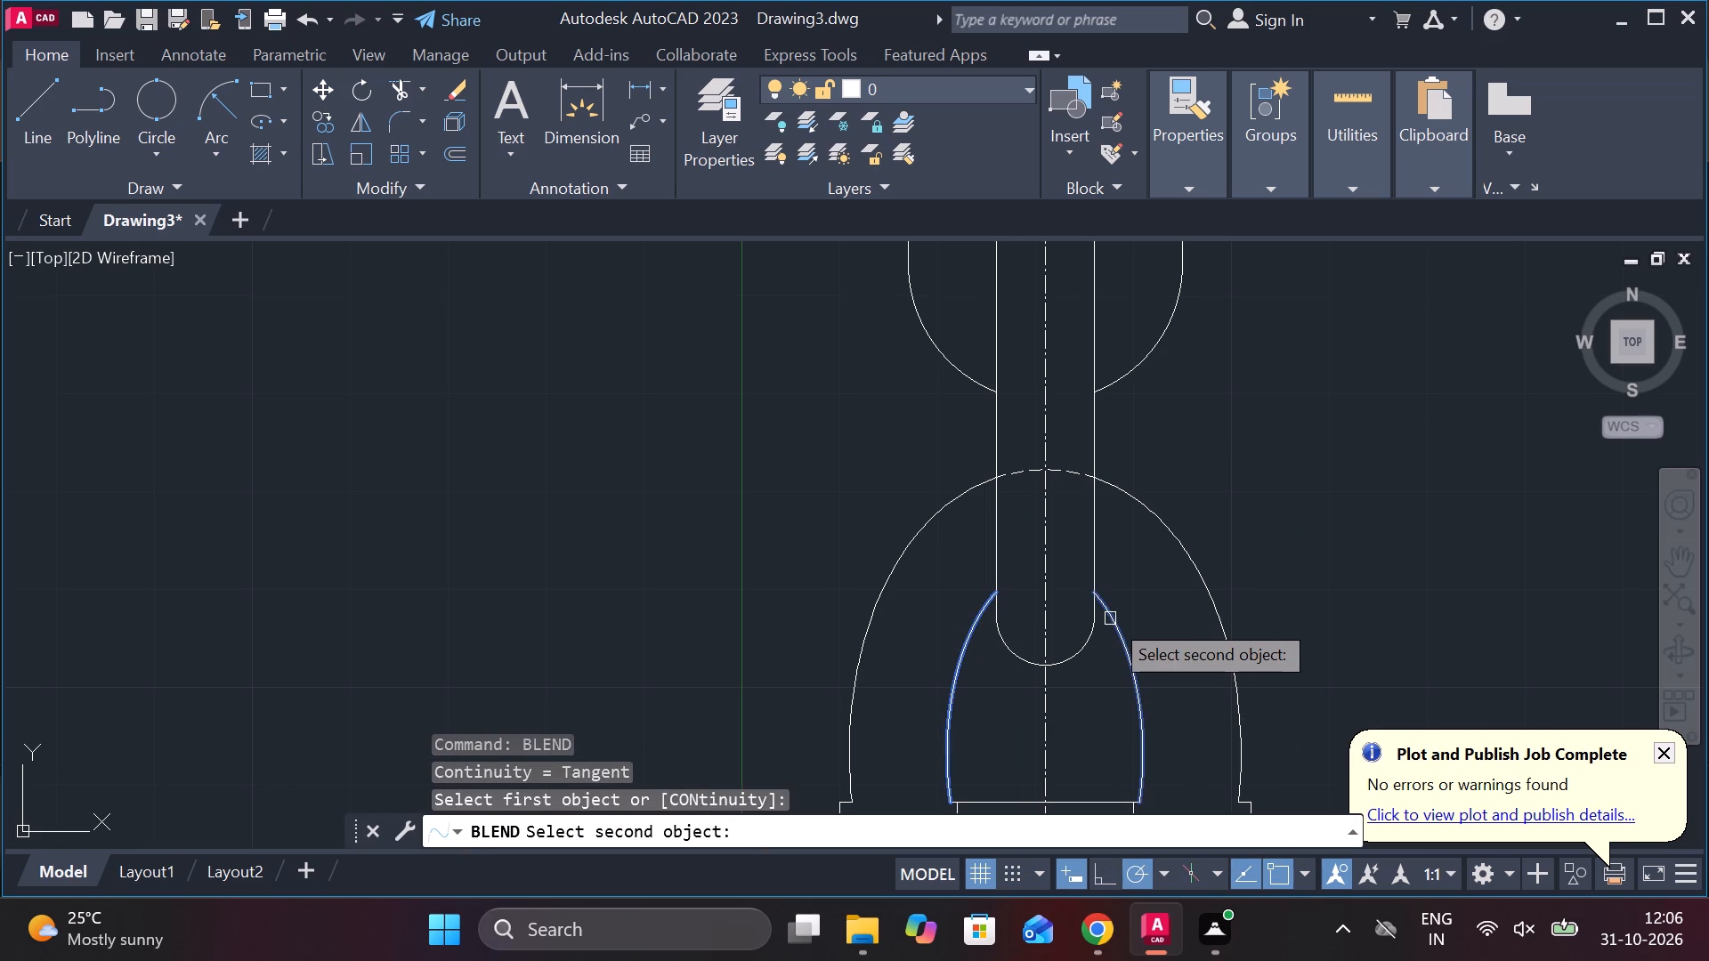
click(1111, 618)
key(Escape)
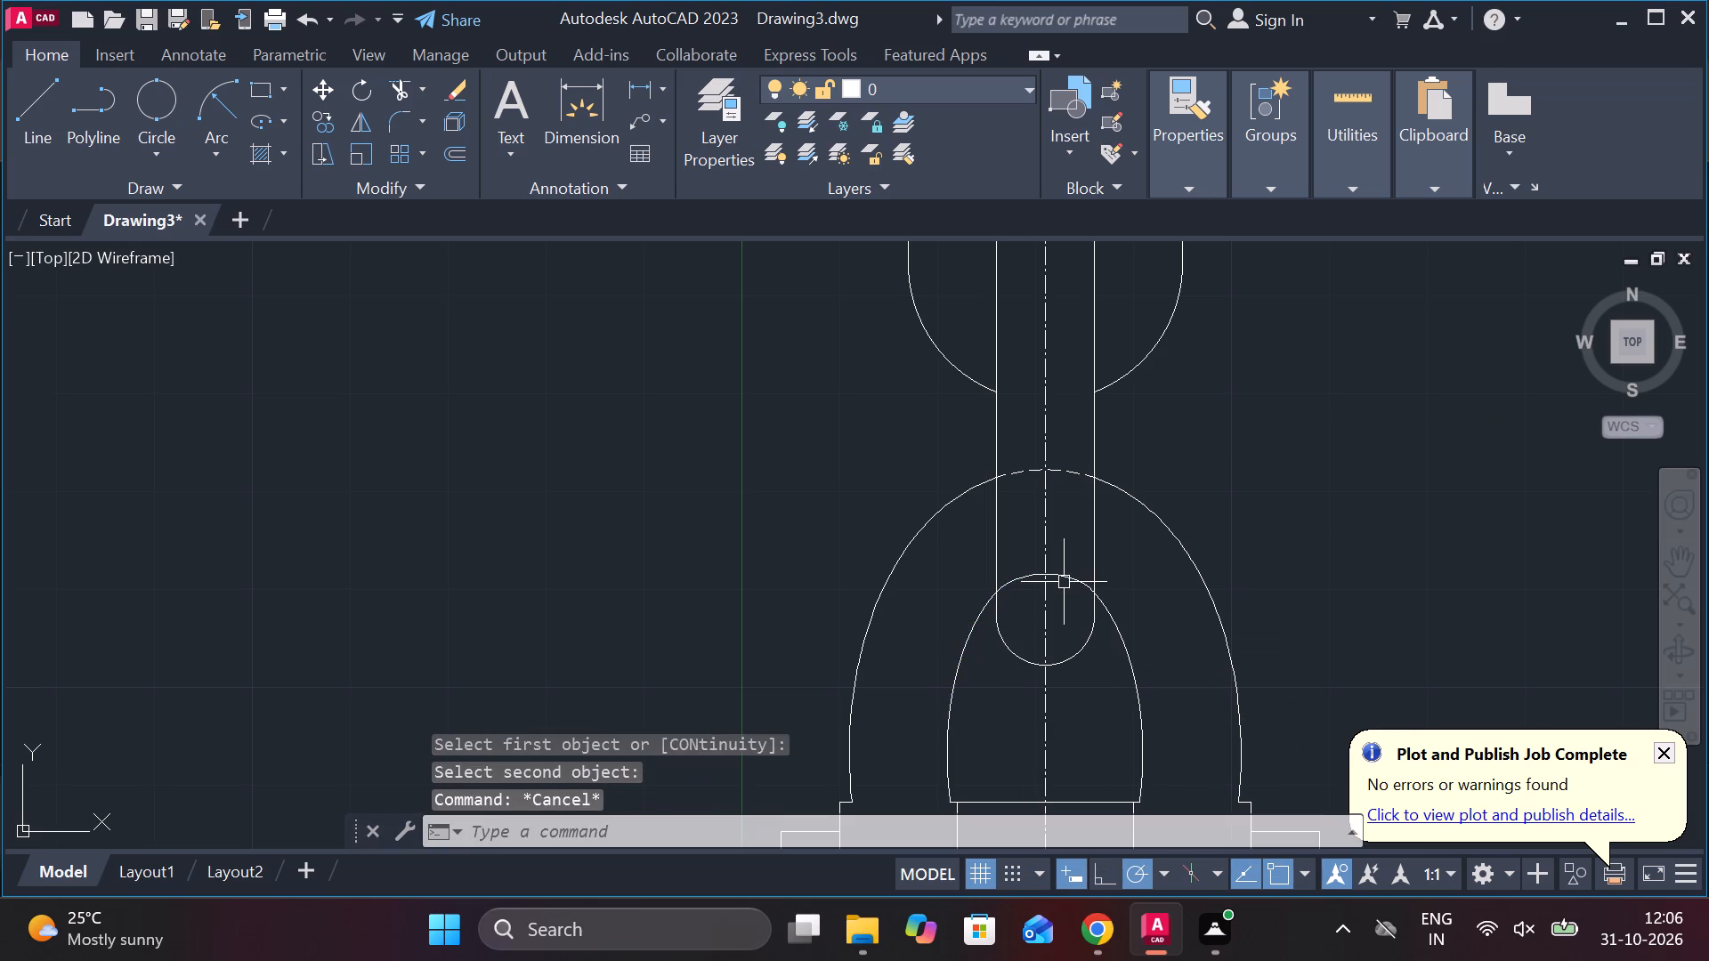
Set the blend curve joining the shackle's inner arcs to the DASHED linetype.
click(1064, 582)
click(1179, 195)
click(1384, 298)
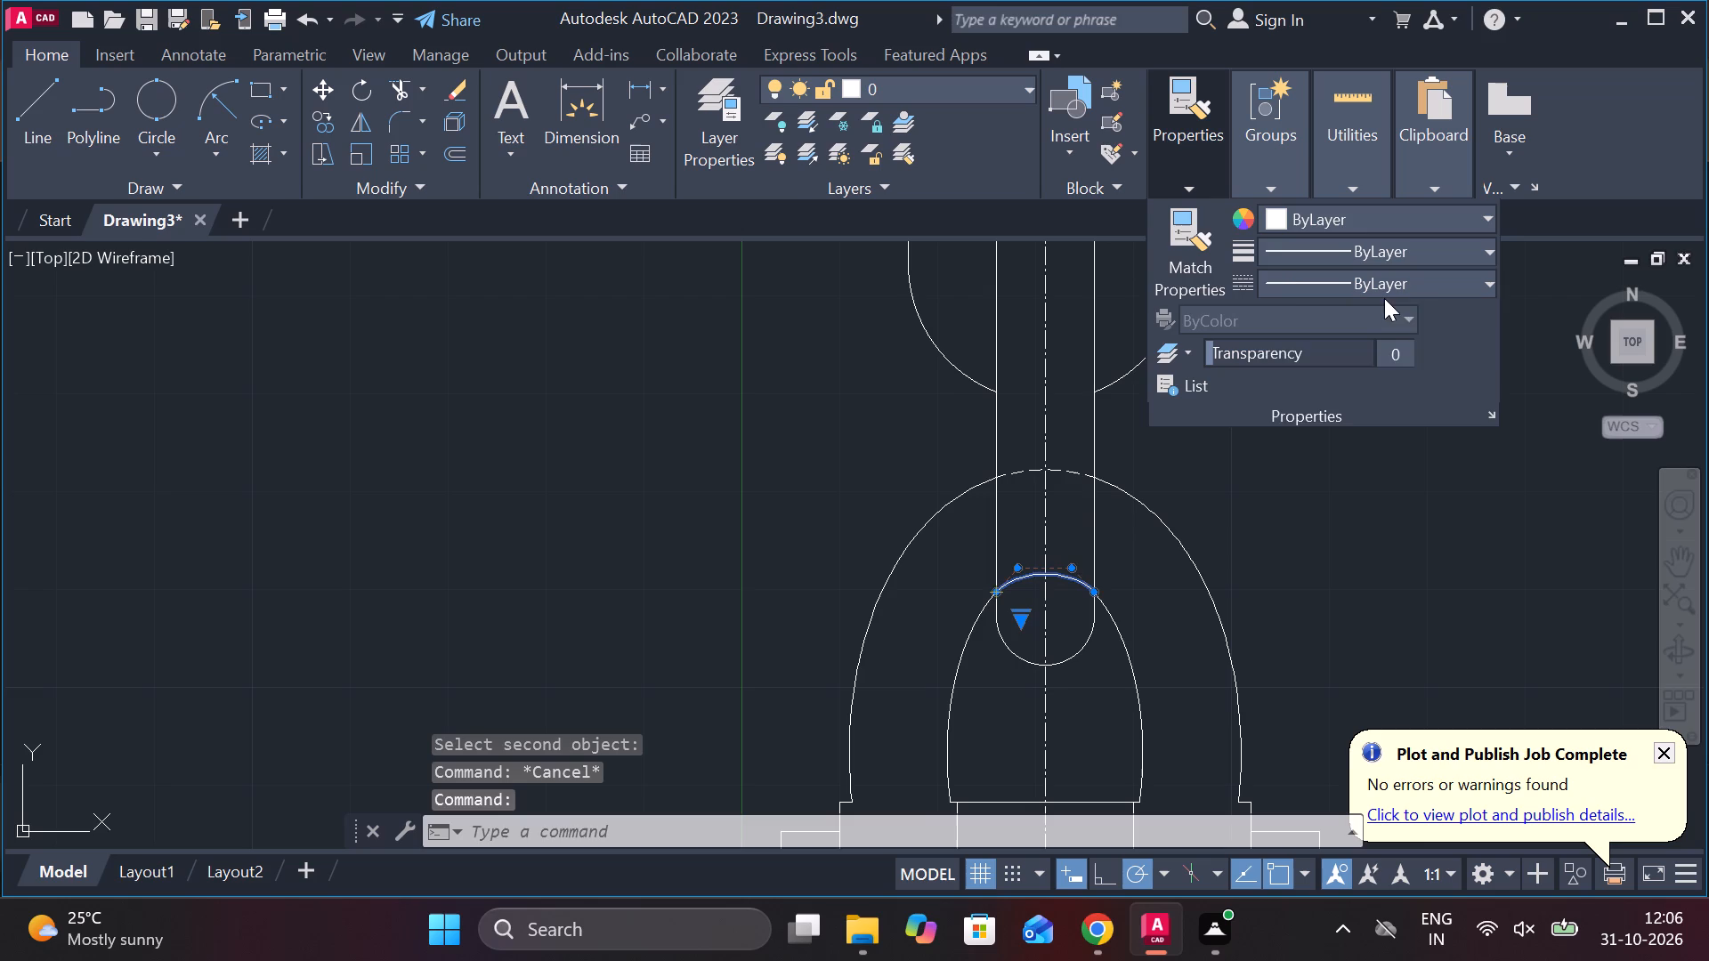
click(1301, 472)
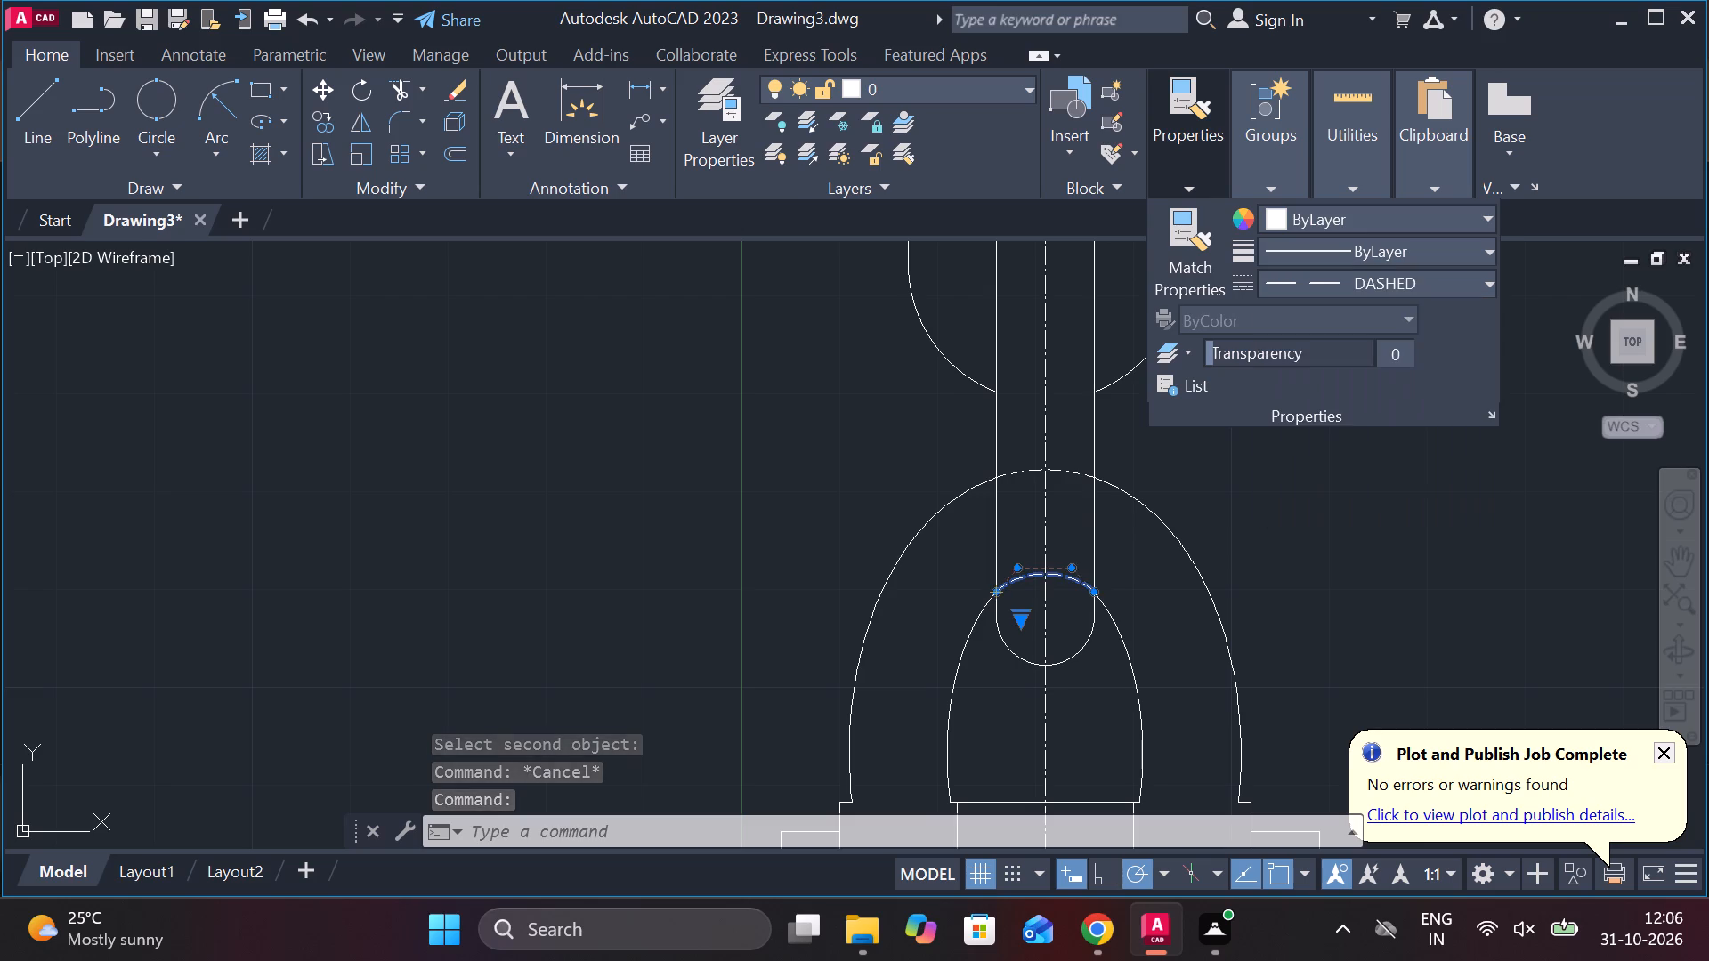
key(Escape)
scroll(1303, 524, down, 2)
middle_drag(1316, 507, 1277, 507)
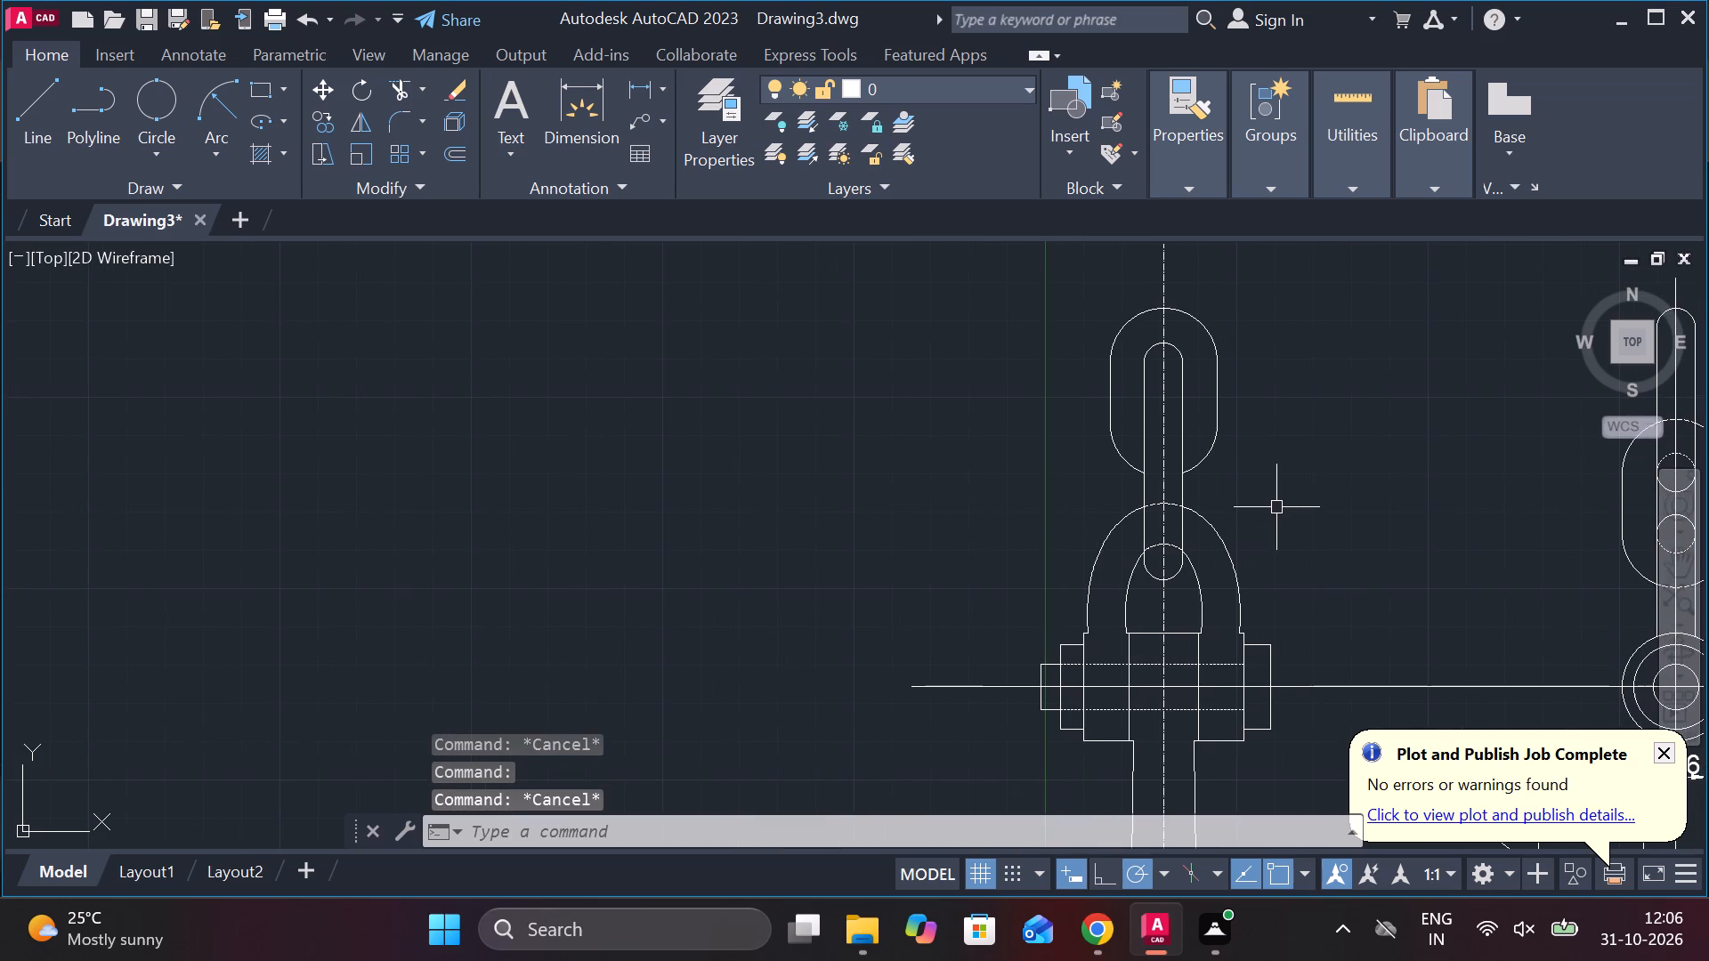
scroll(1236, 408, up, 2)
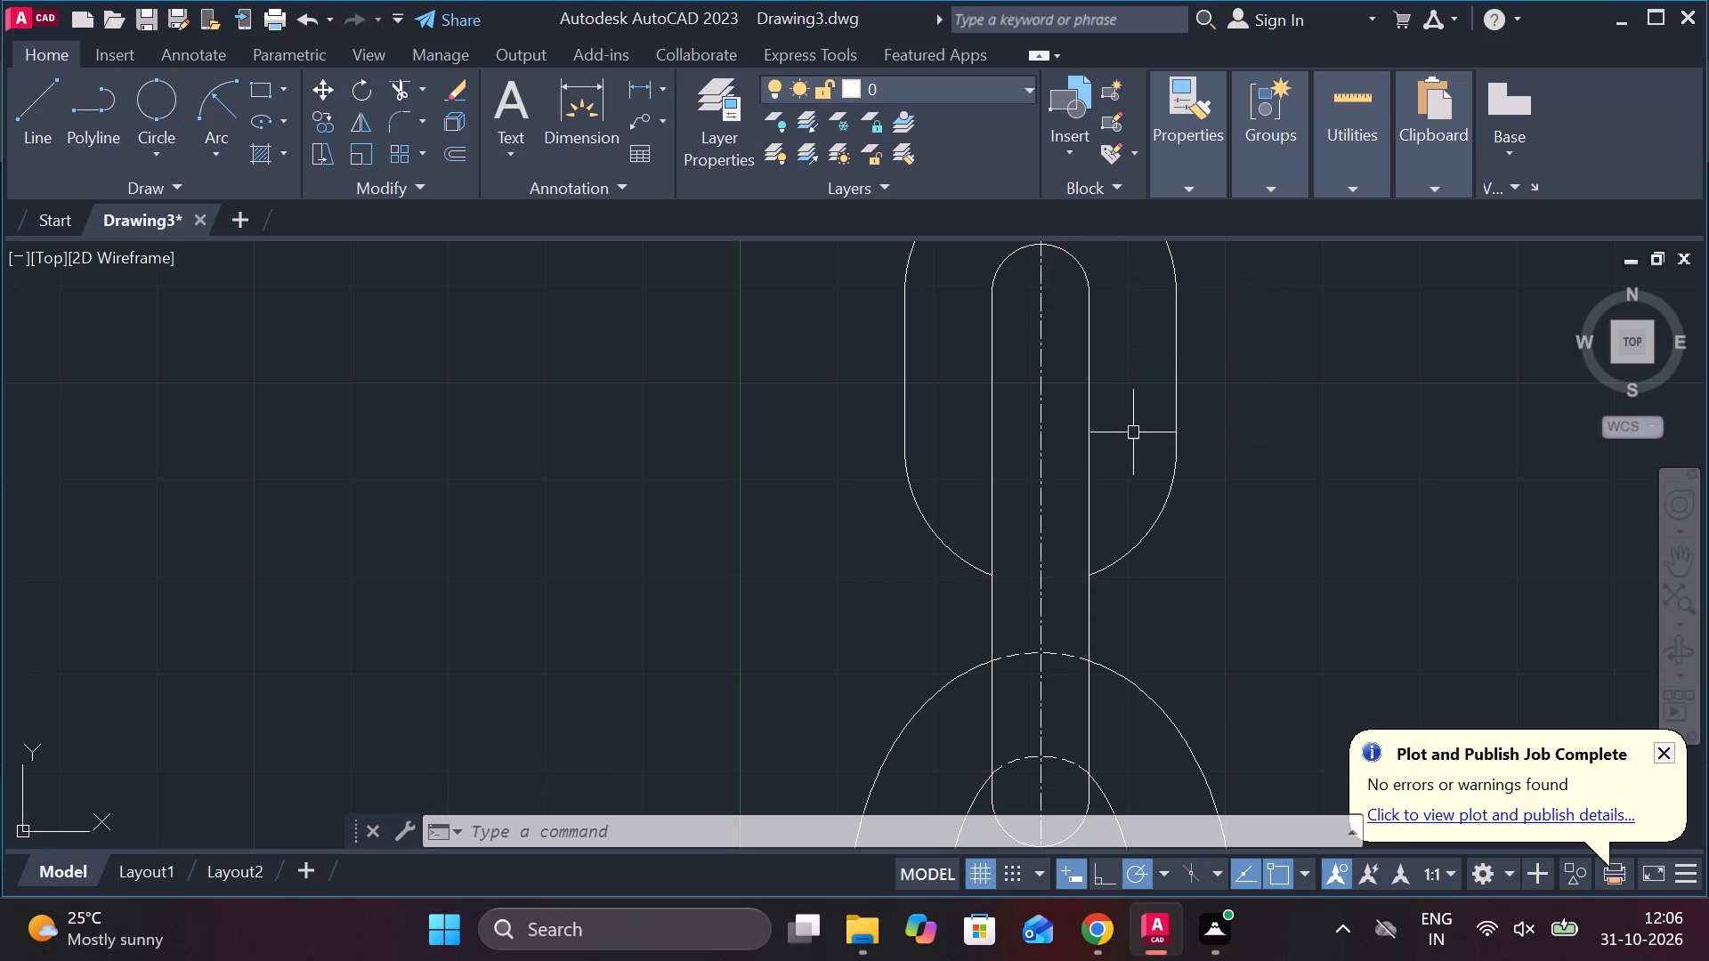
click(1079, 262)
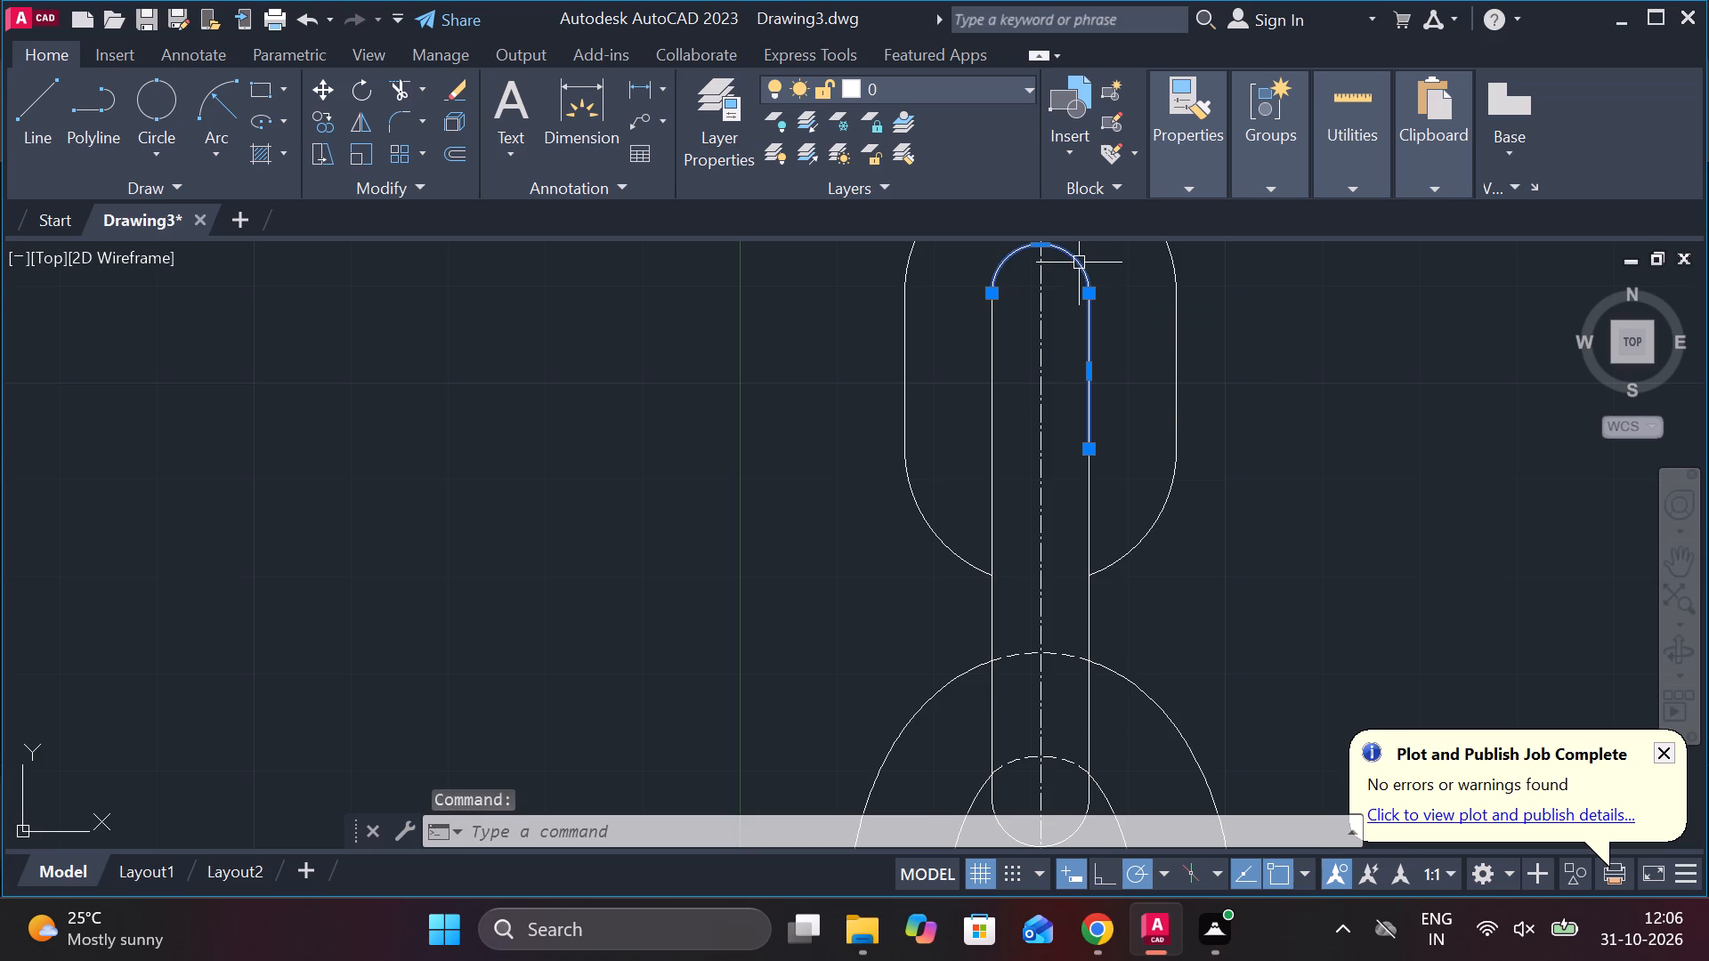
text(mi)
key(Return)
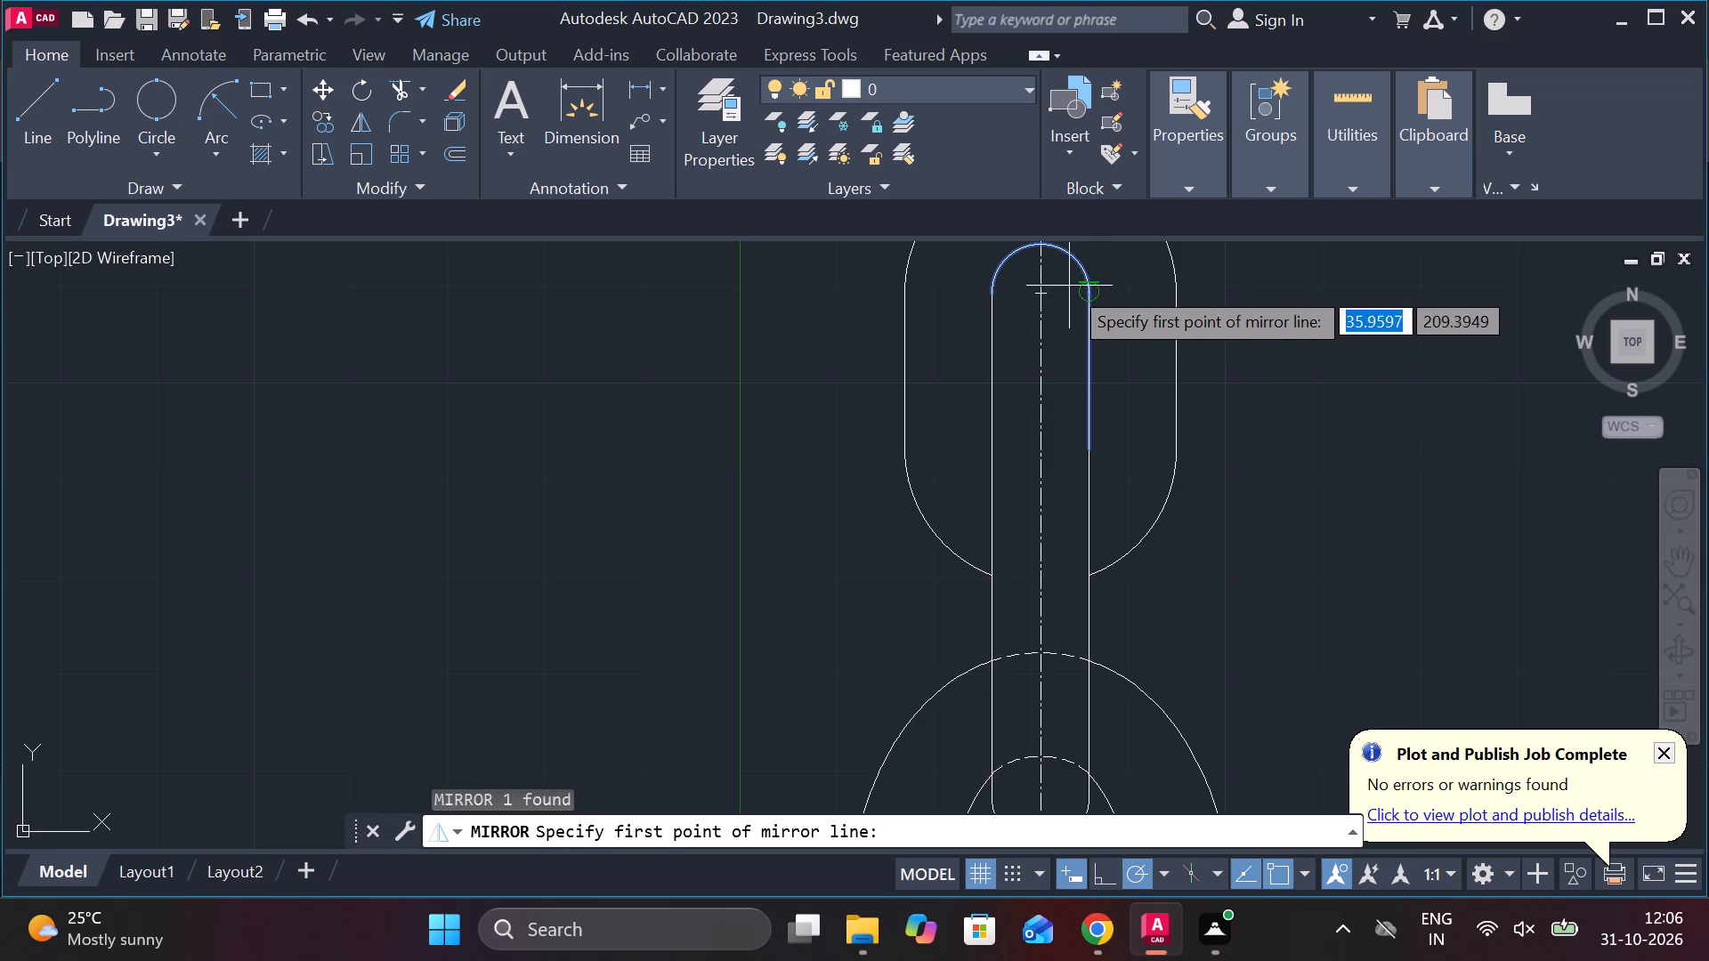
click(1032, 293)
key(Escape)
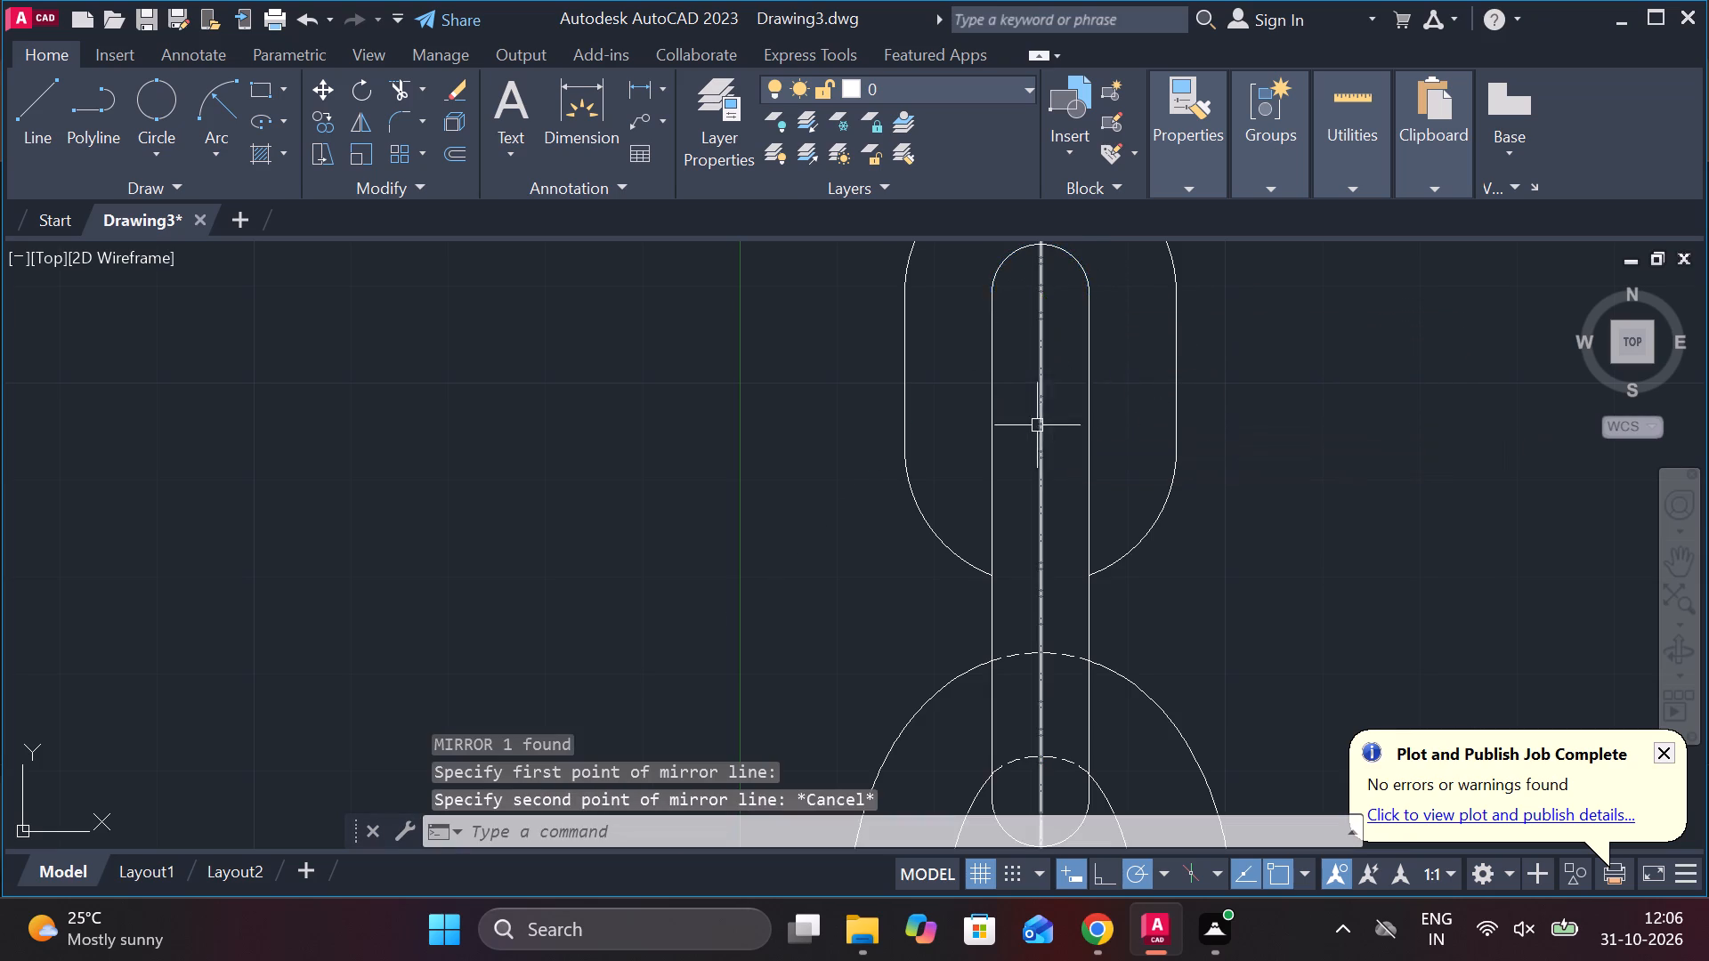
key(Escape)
Draw a circle on the narrow link's centerline at the wide link's lower arc center, with its radius reaching the narrow link's side.
text(c)
key(space)
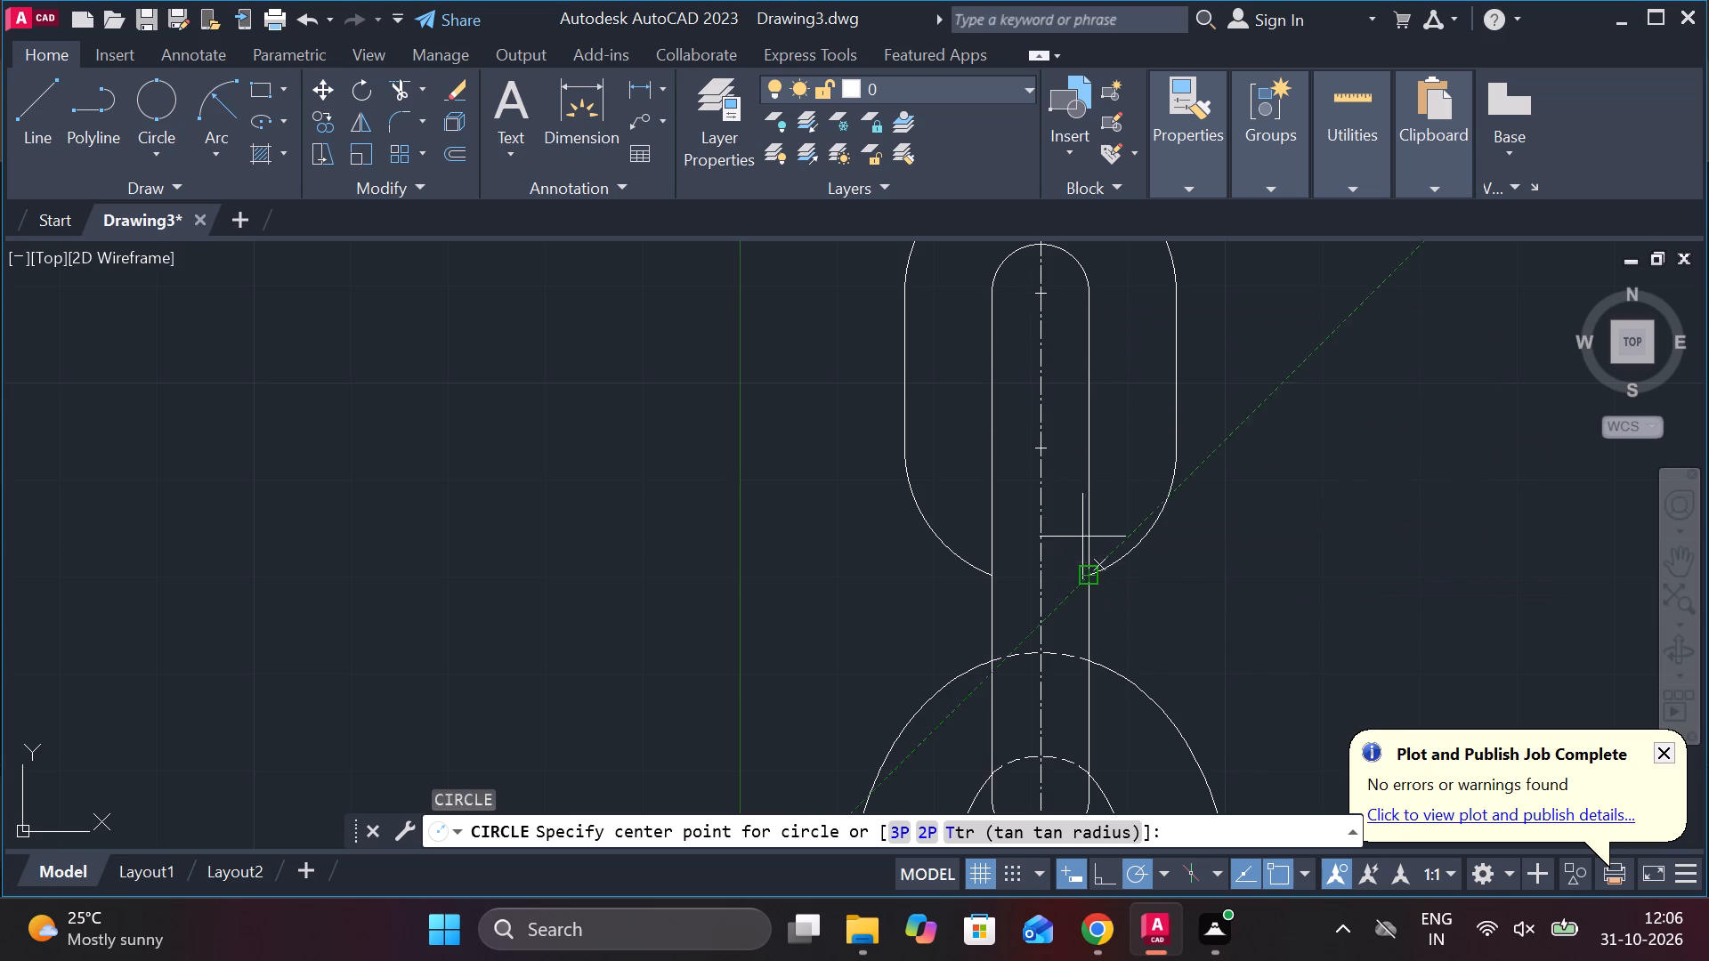
click(1041, 450)
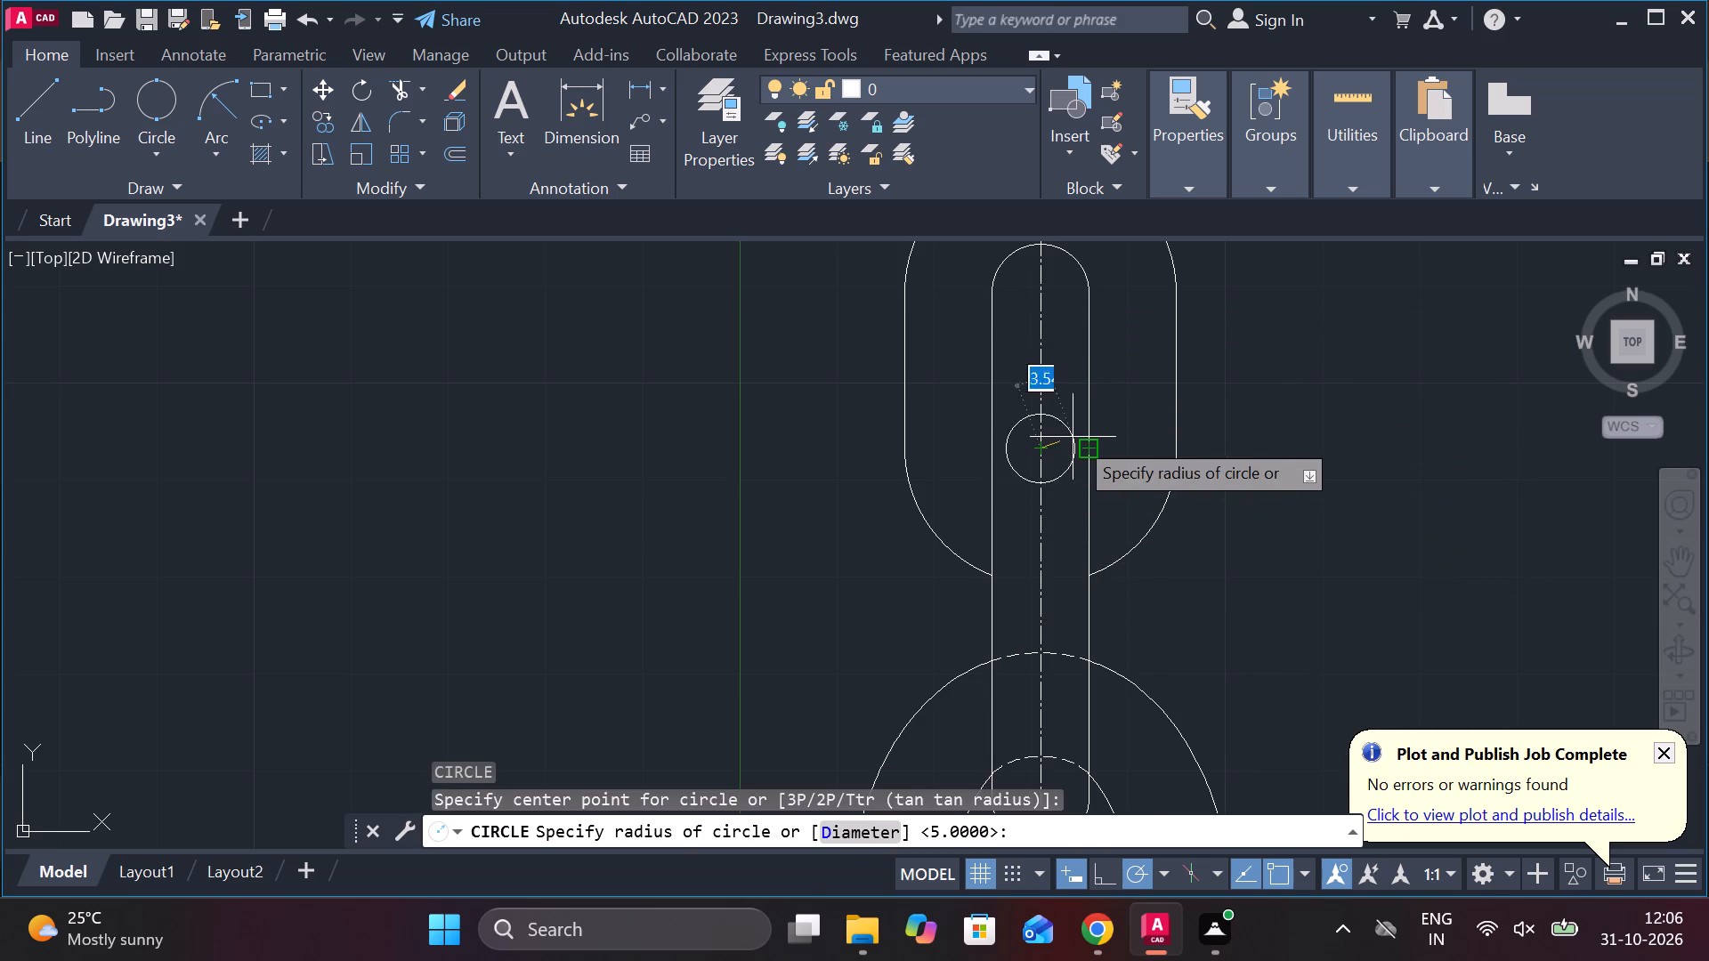
click(1089, 450)
key(Escape)
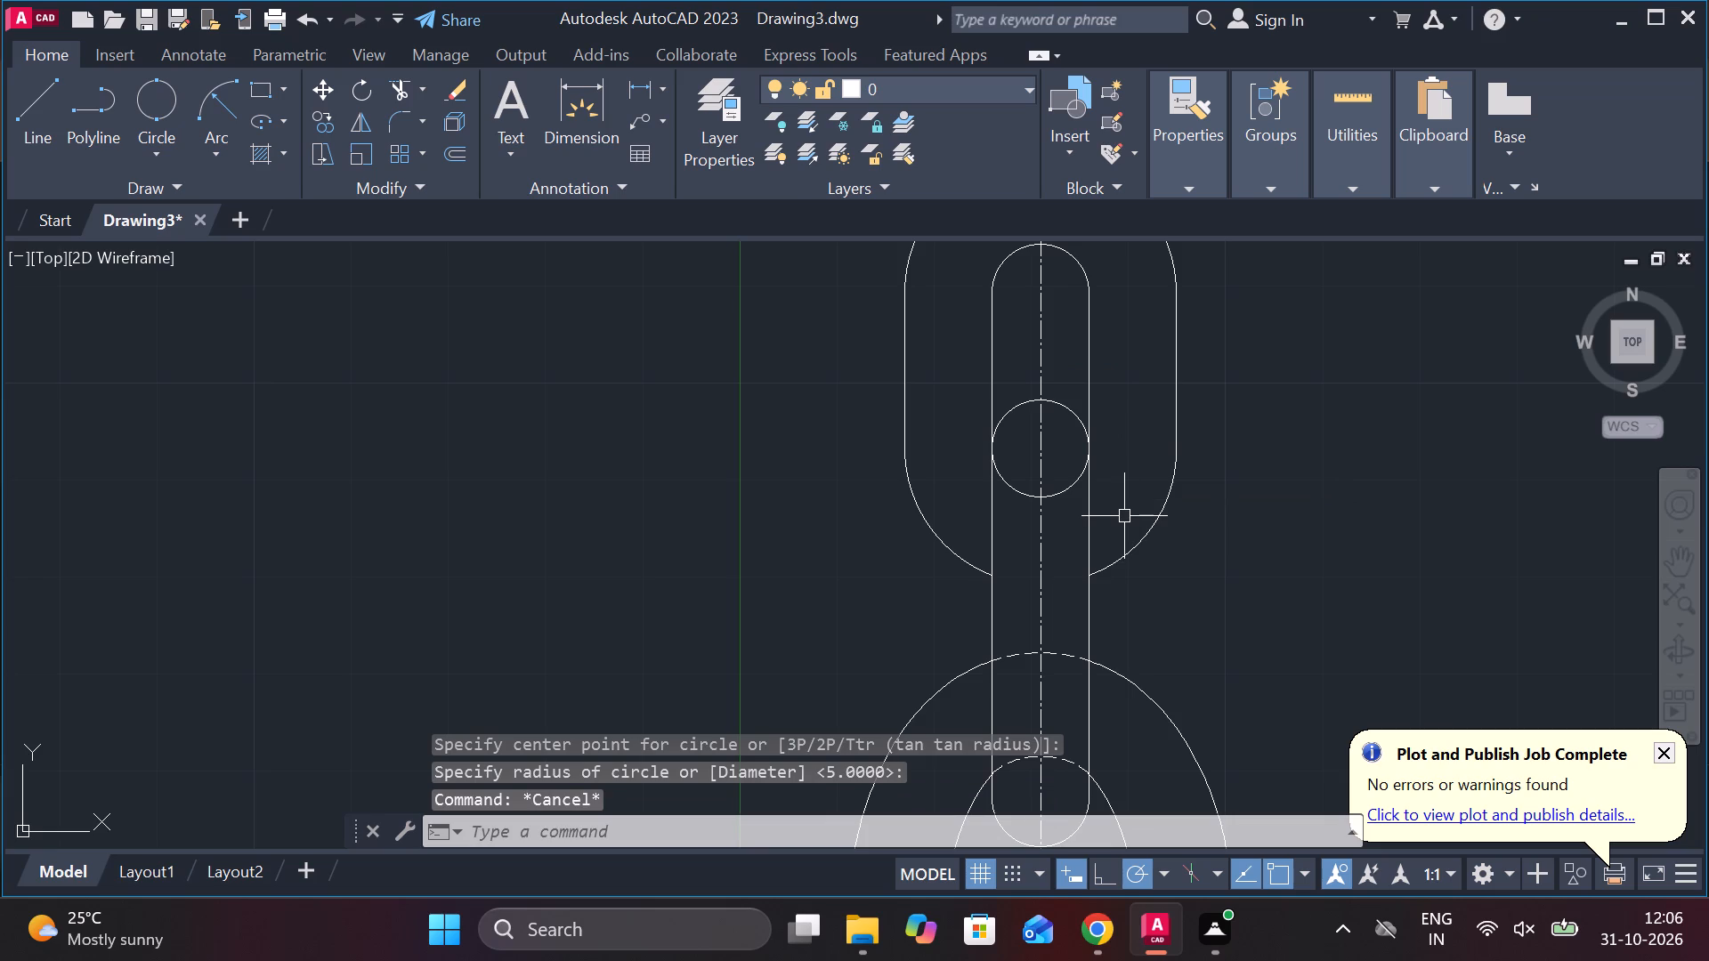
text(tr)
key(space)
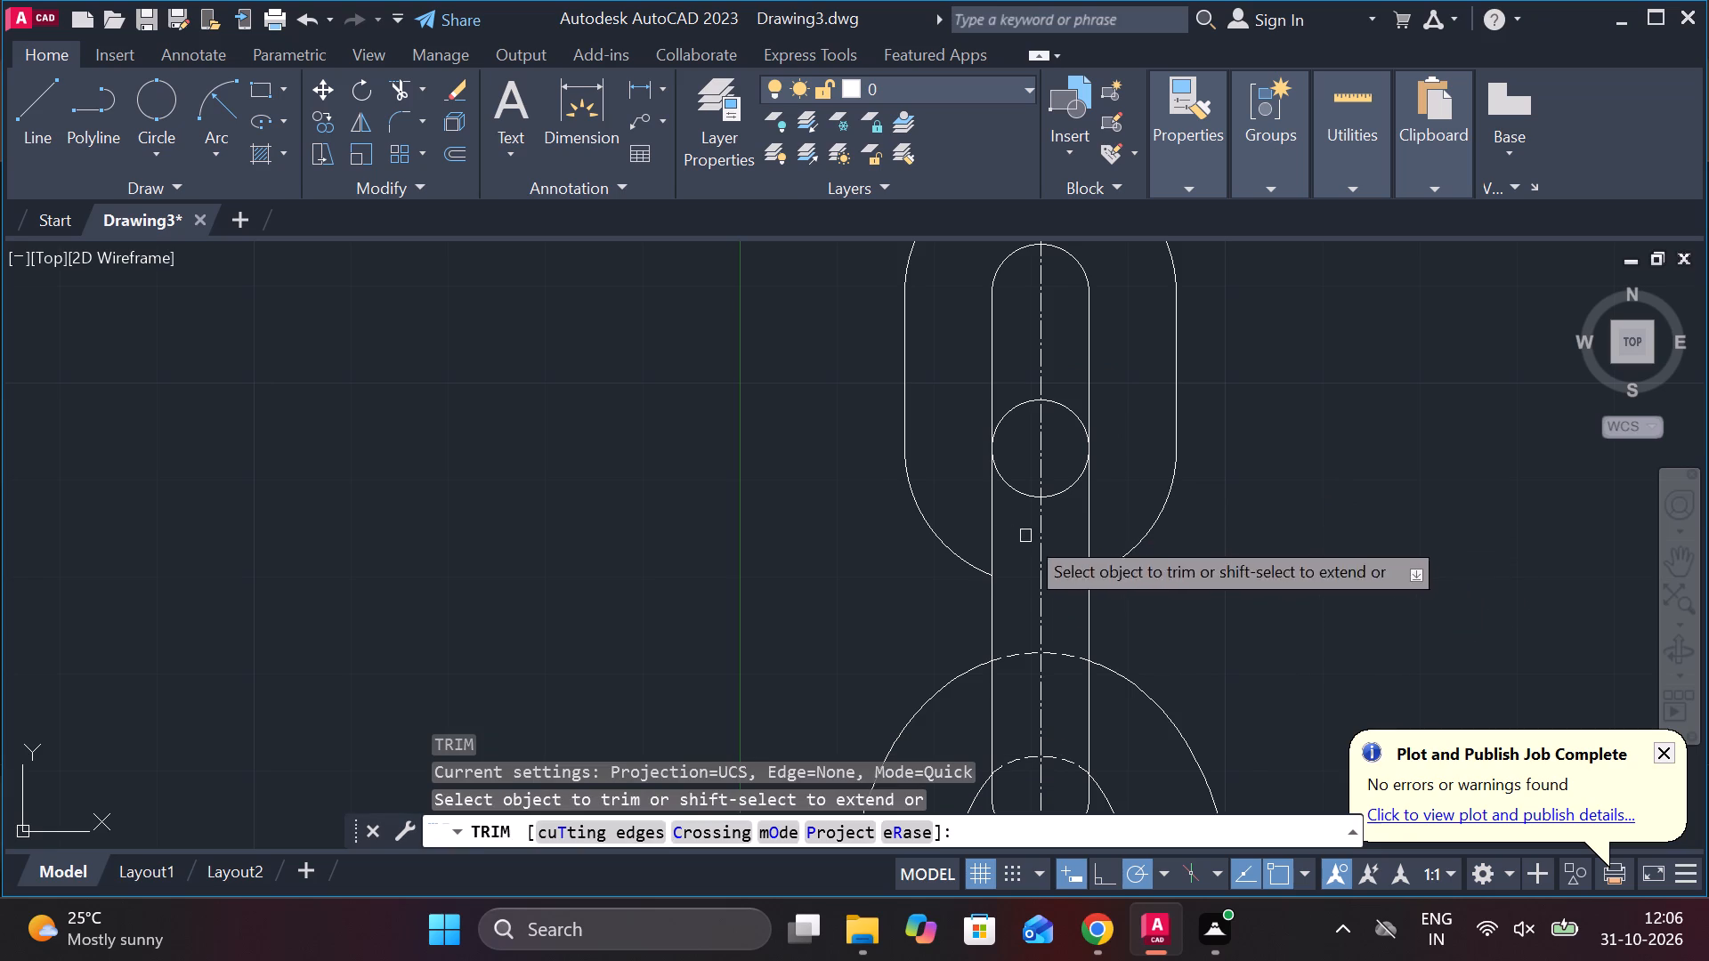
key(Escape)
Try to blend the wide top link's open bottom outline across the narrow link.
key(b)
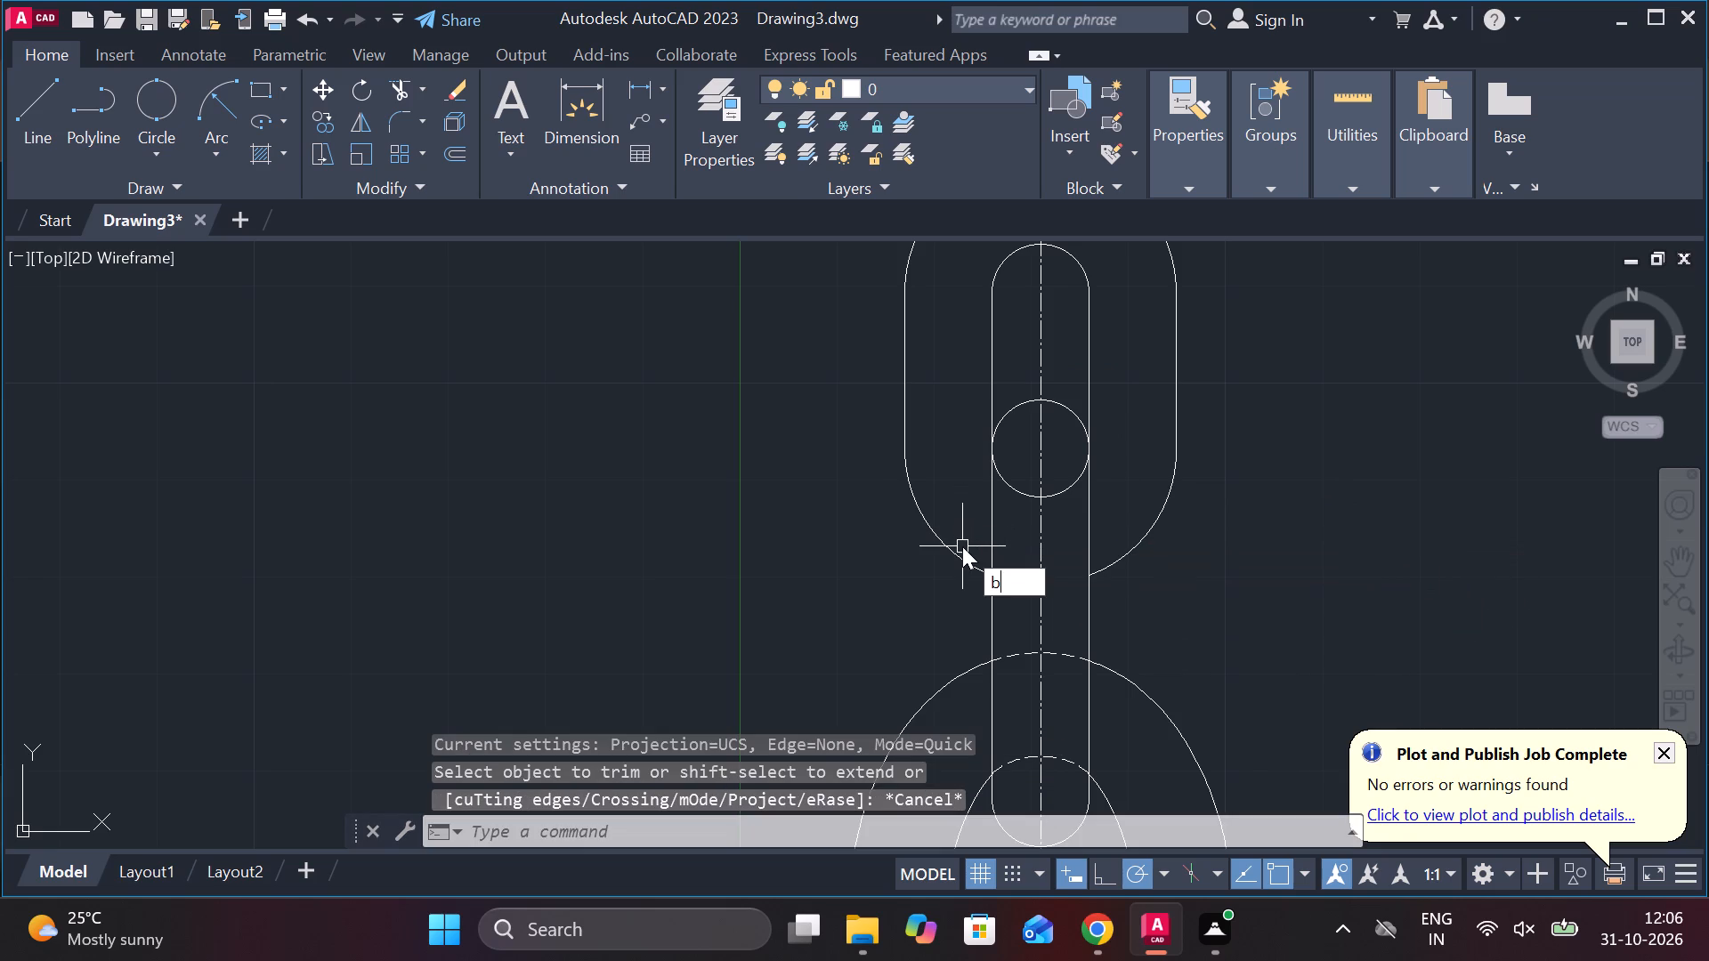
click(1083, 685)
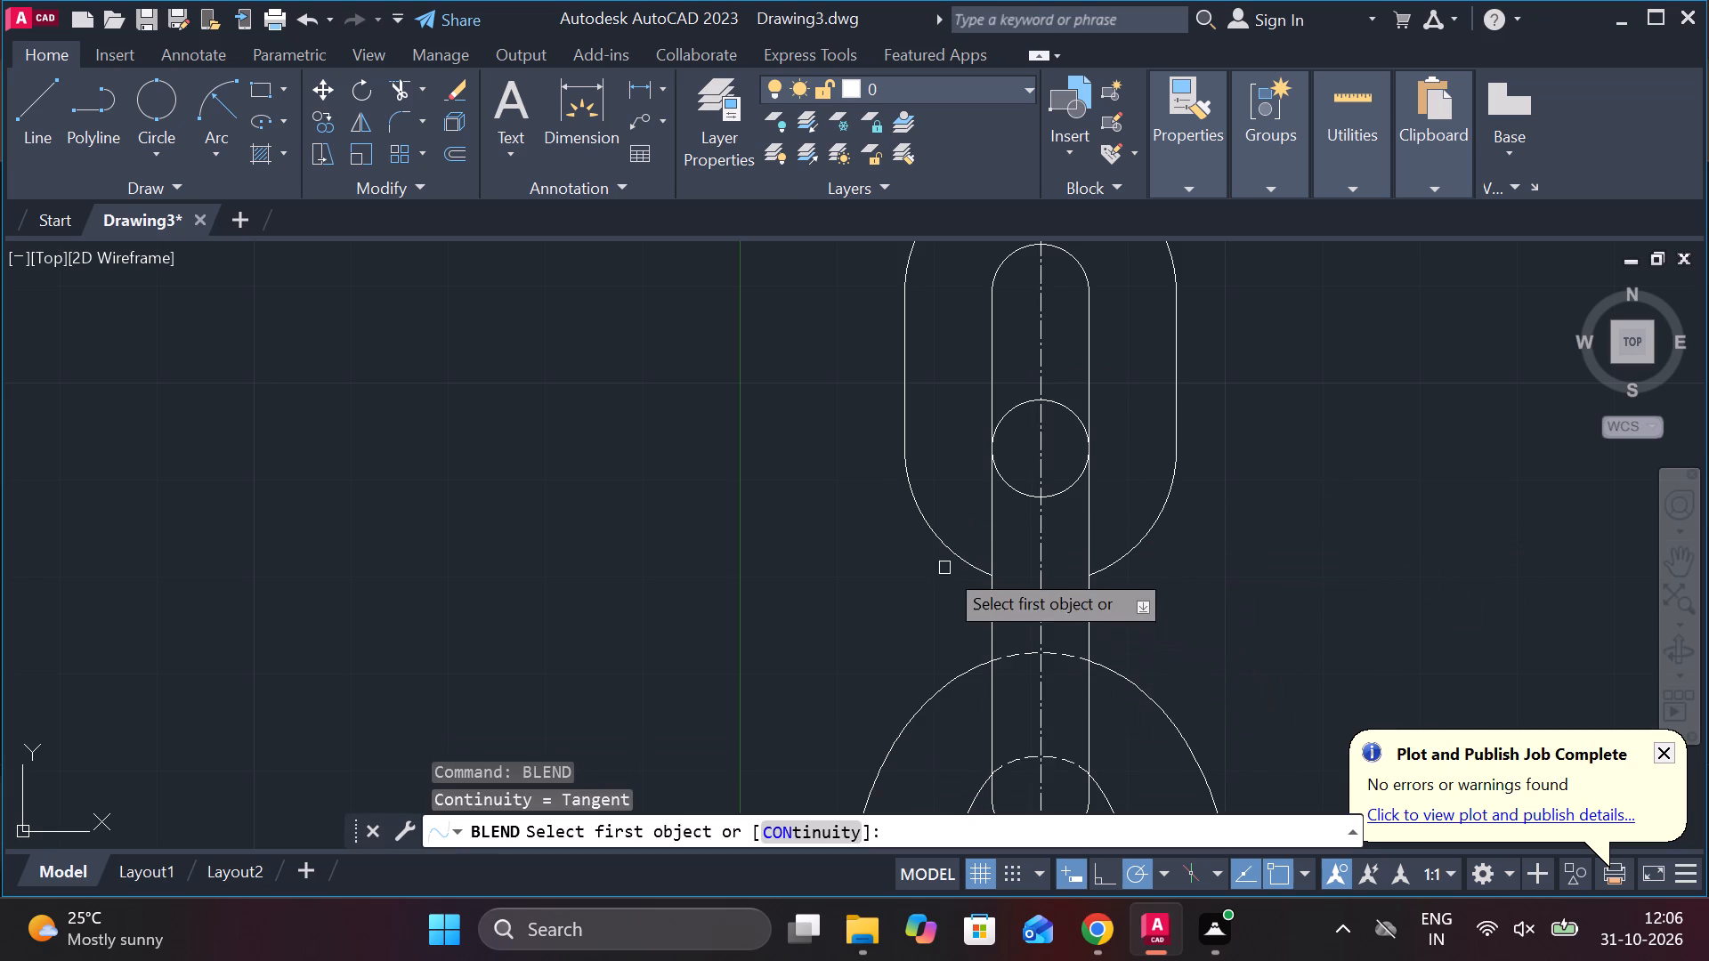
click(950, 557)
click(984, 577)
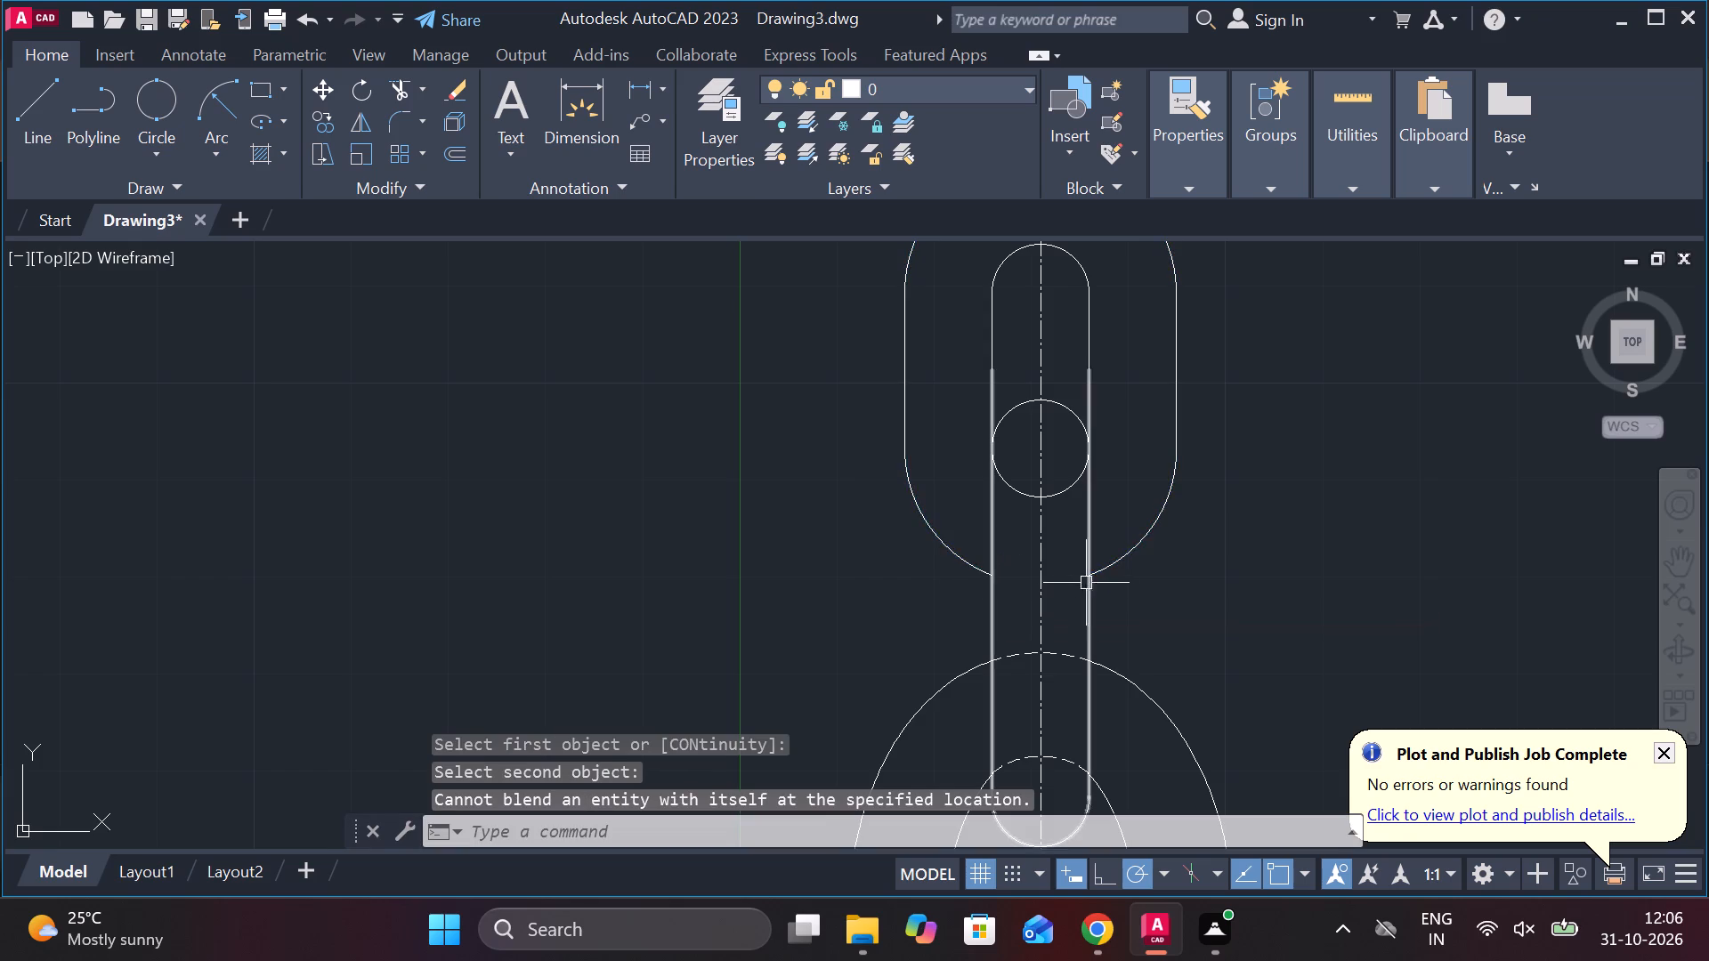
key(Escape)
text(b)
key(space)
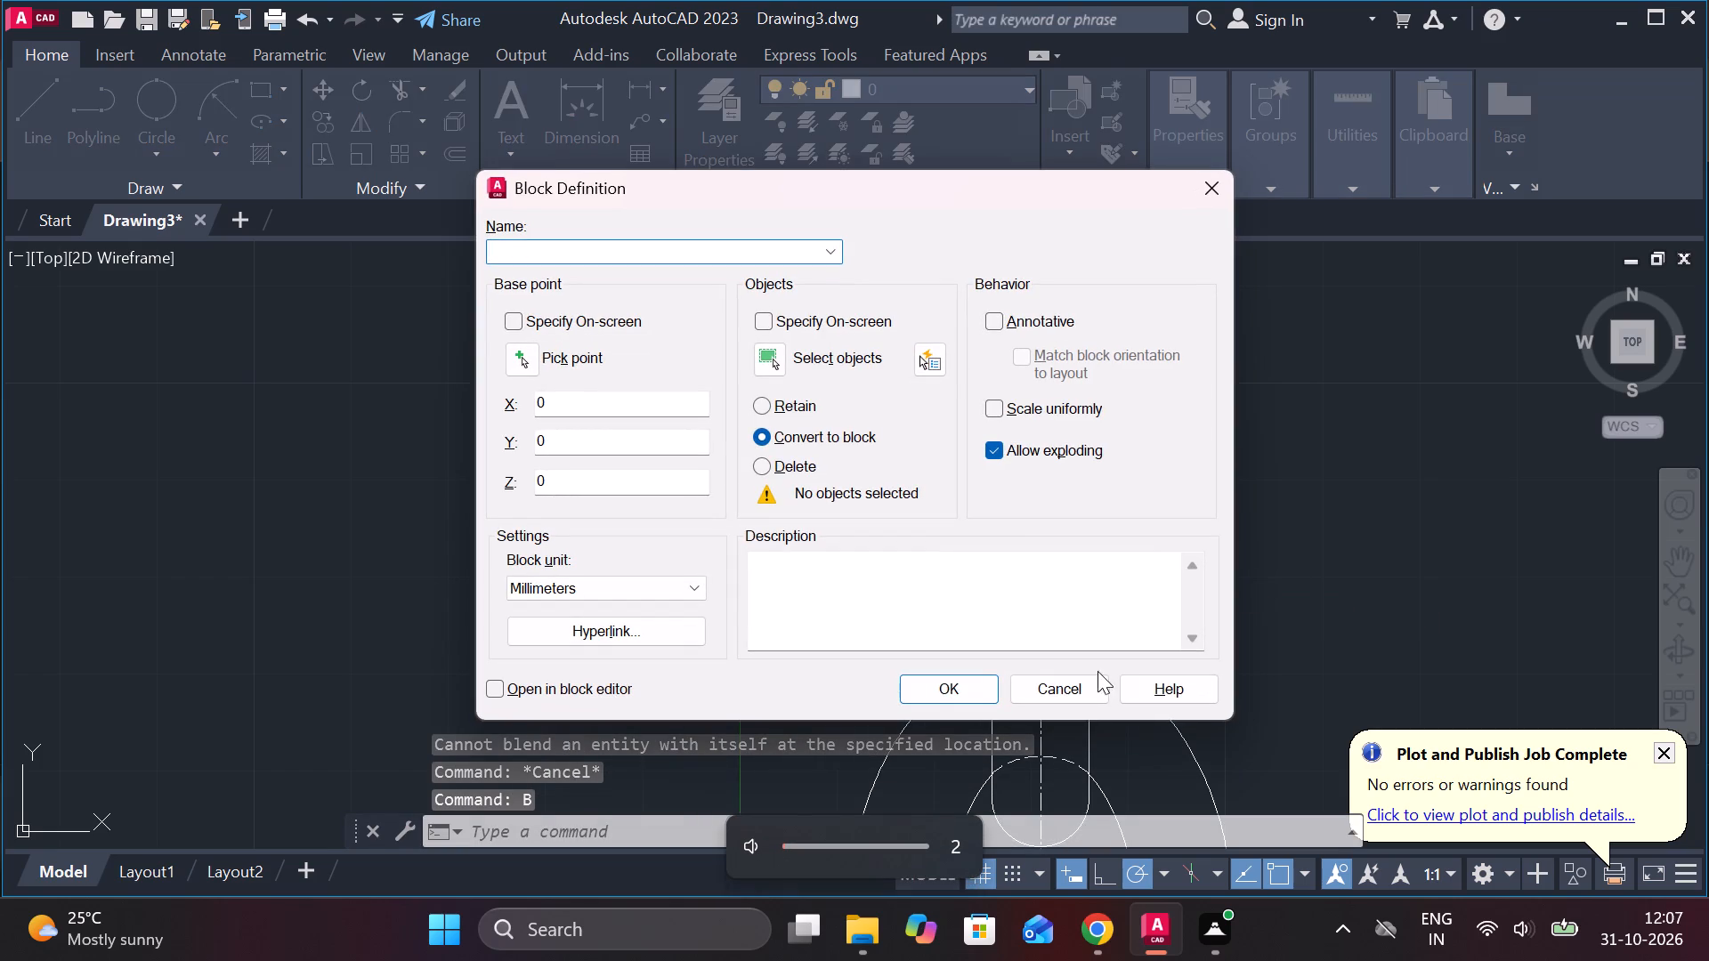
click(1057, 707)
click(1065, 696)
Blend the two open ends of the wide top link's bottom arc with a tangent-continuity curve across the narrow link.
text(bl)
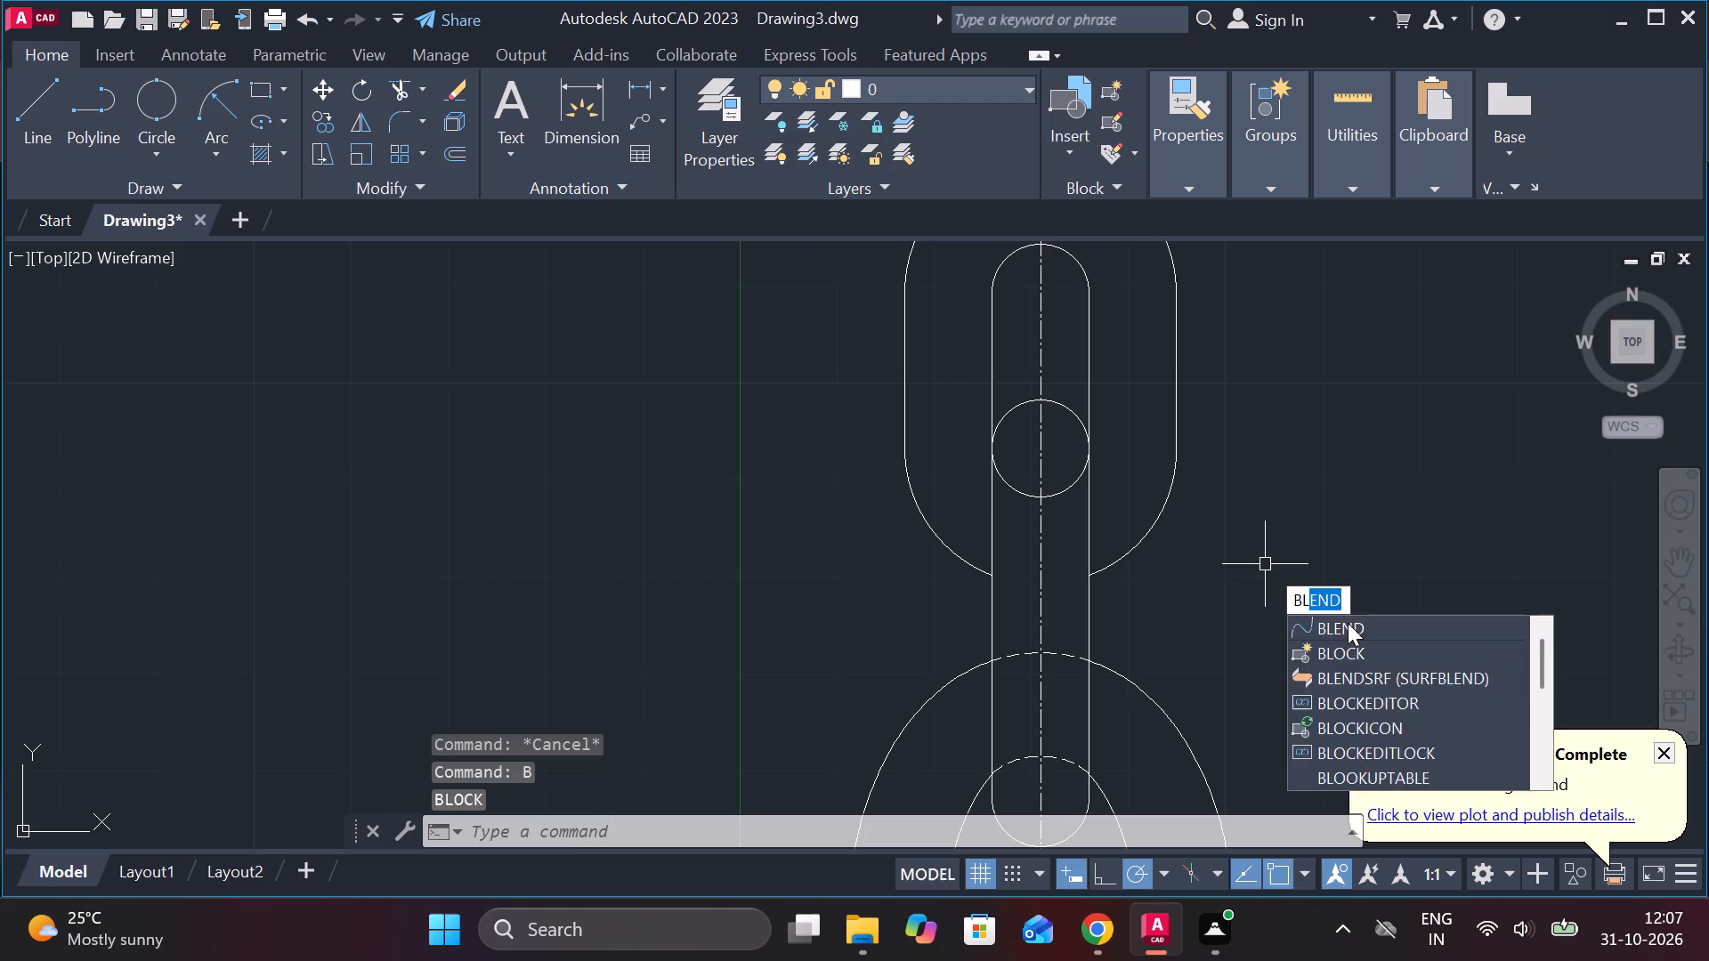
click(1348, 623)
click(1101, 573)
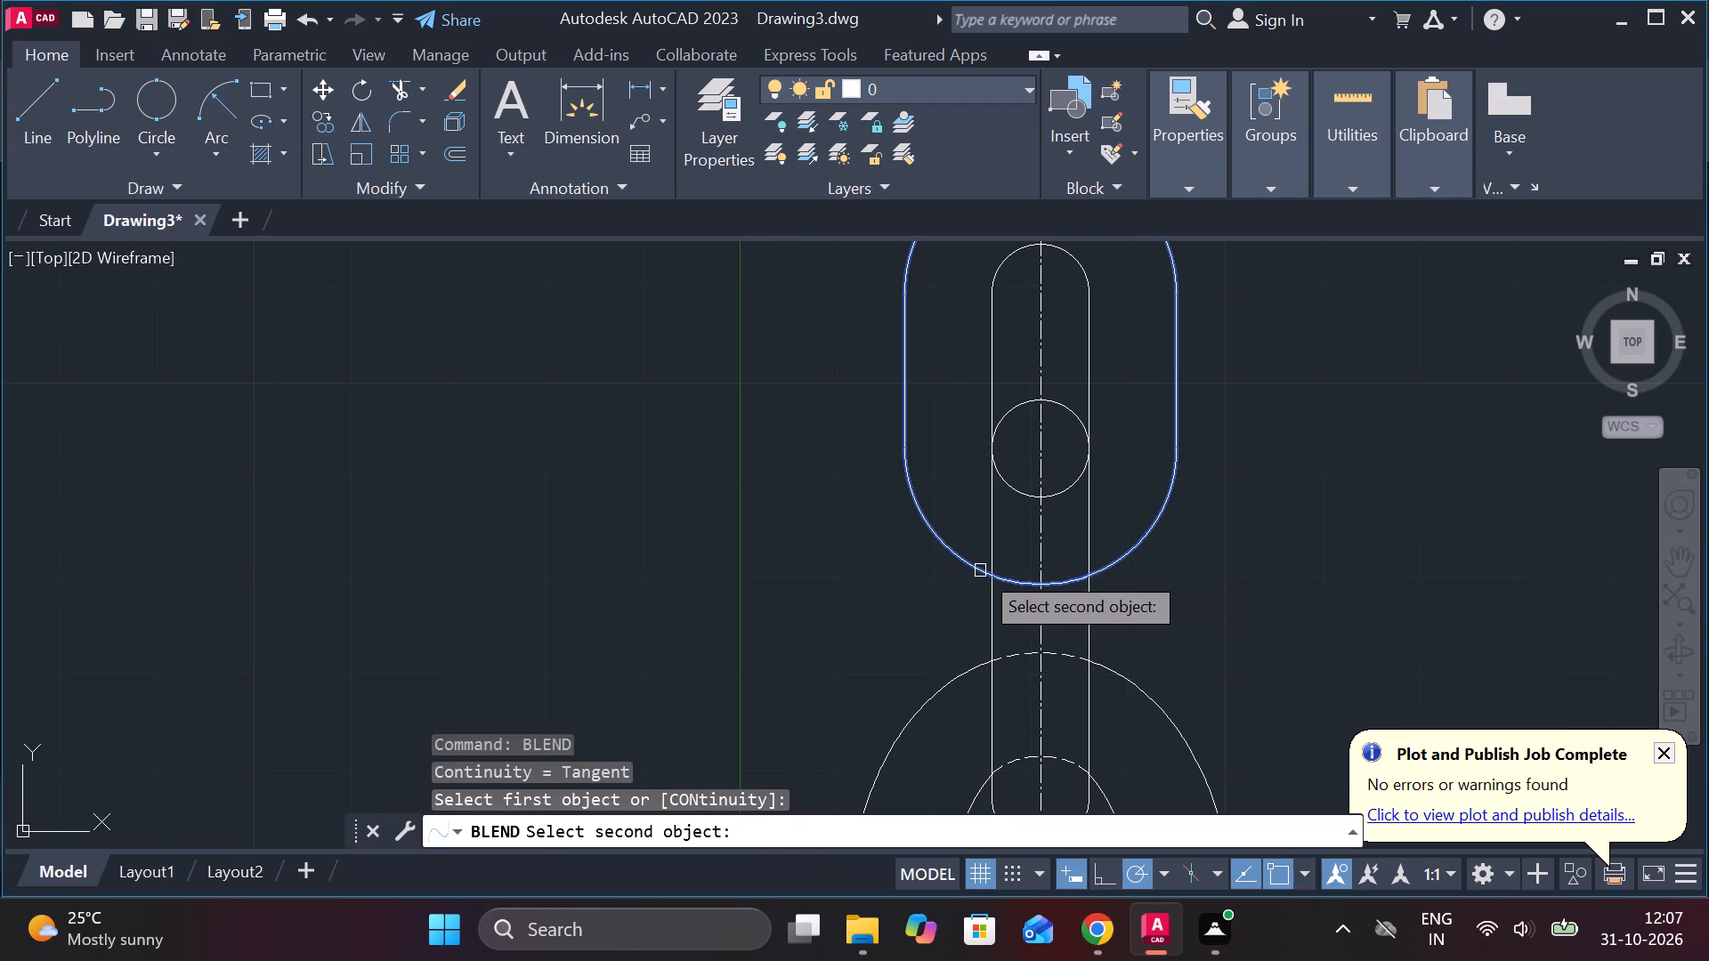
click(980, 570)
key(Escape)
Set the blend curve at the bottom of the wide top link to the DASHED linetype.
click(1060, 585)
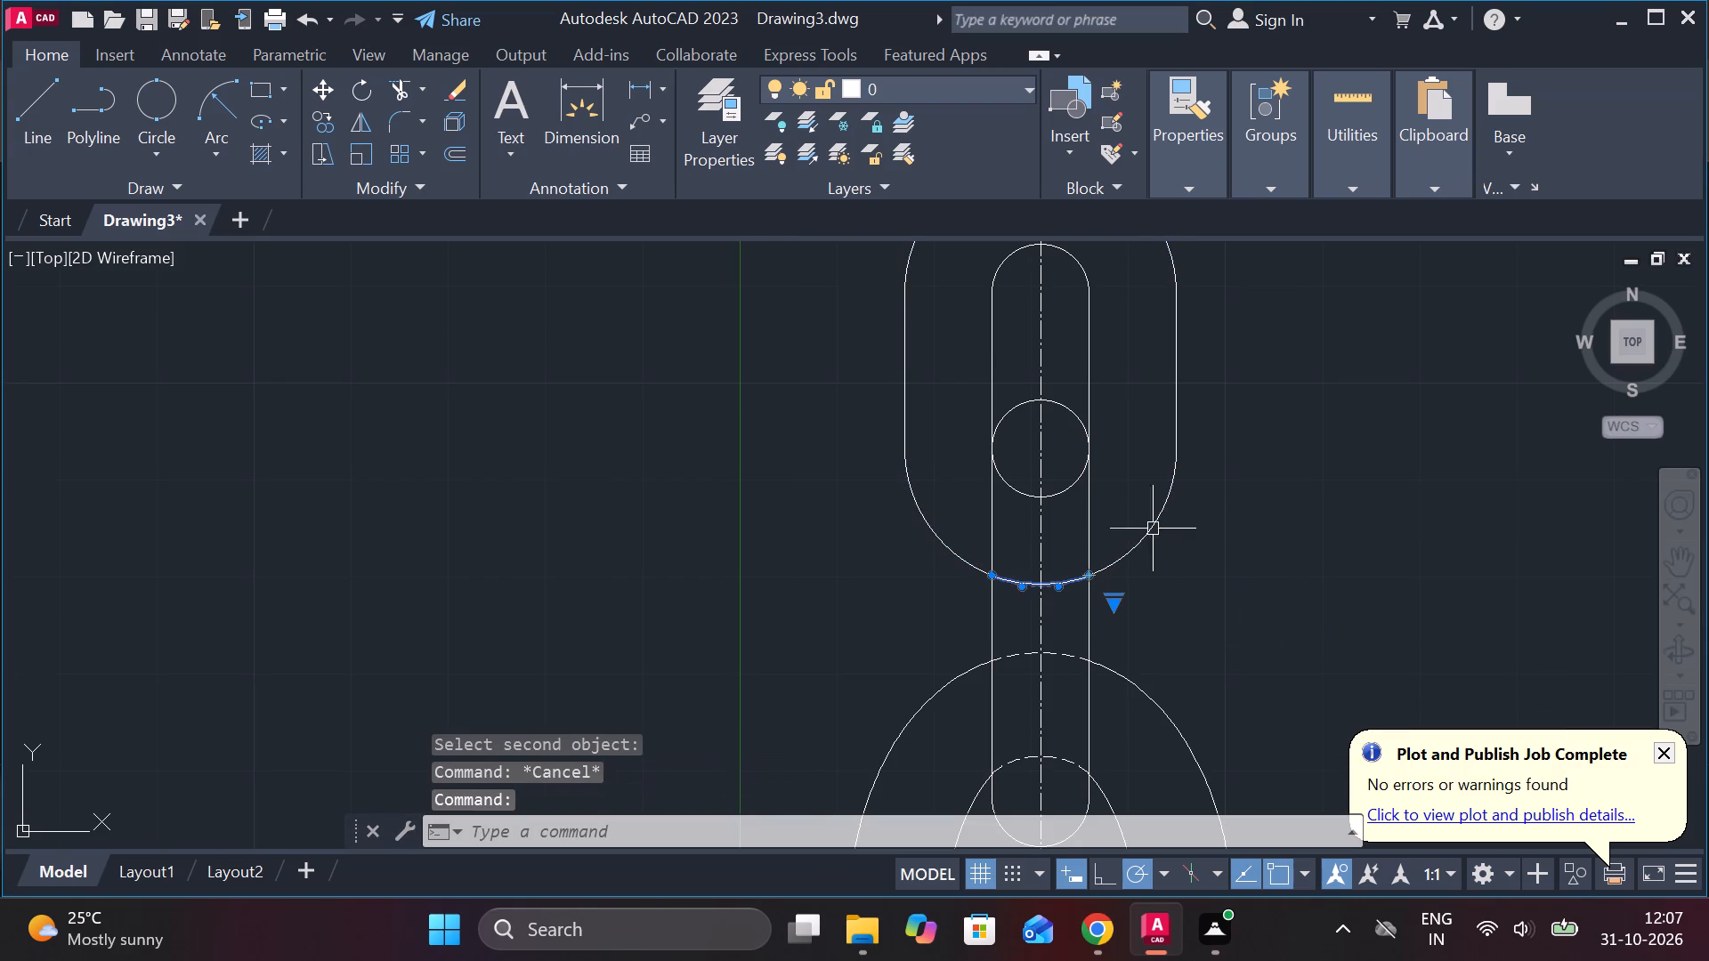
click(1174, 198)
click(1273, 276)
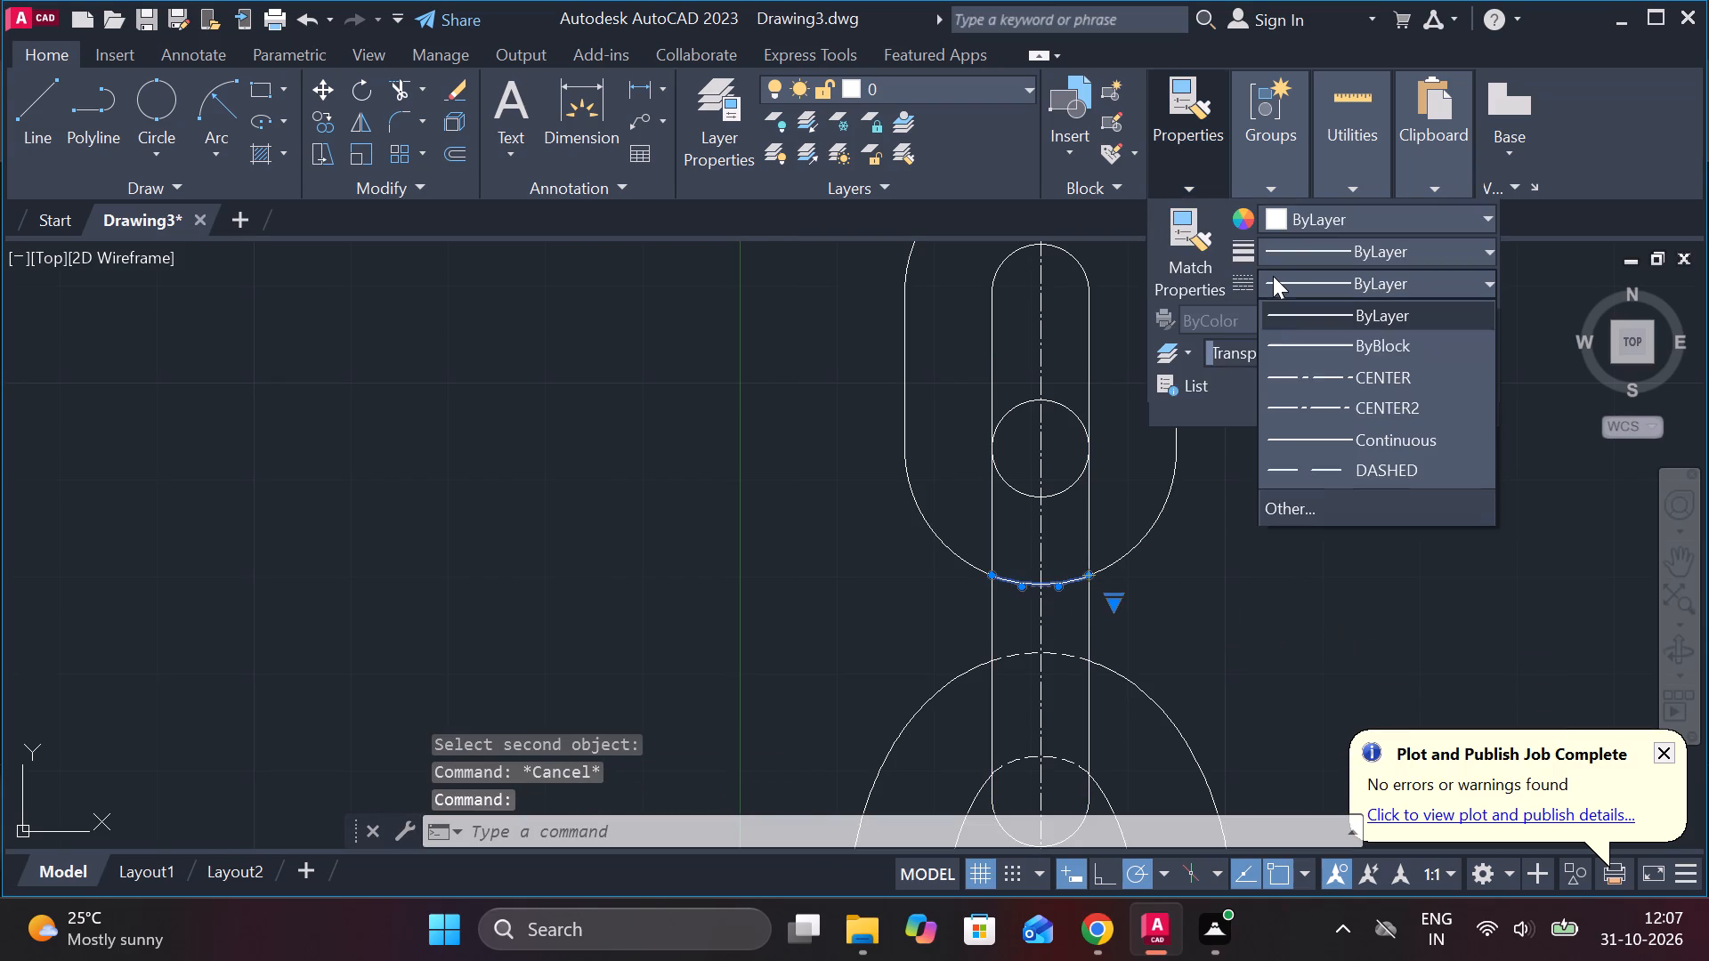
click(1309, 460)
key(Escape)
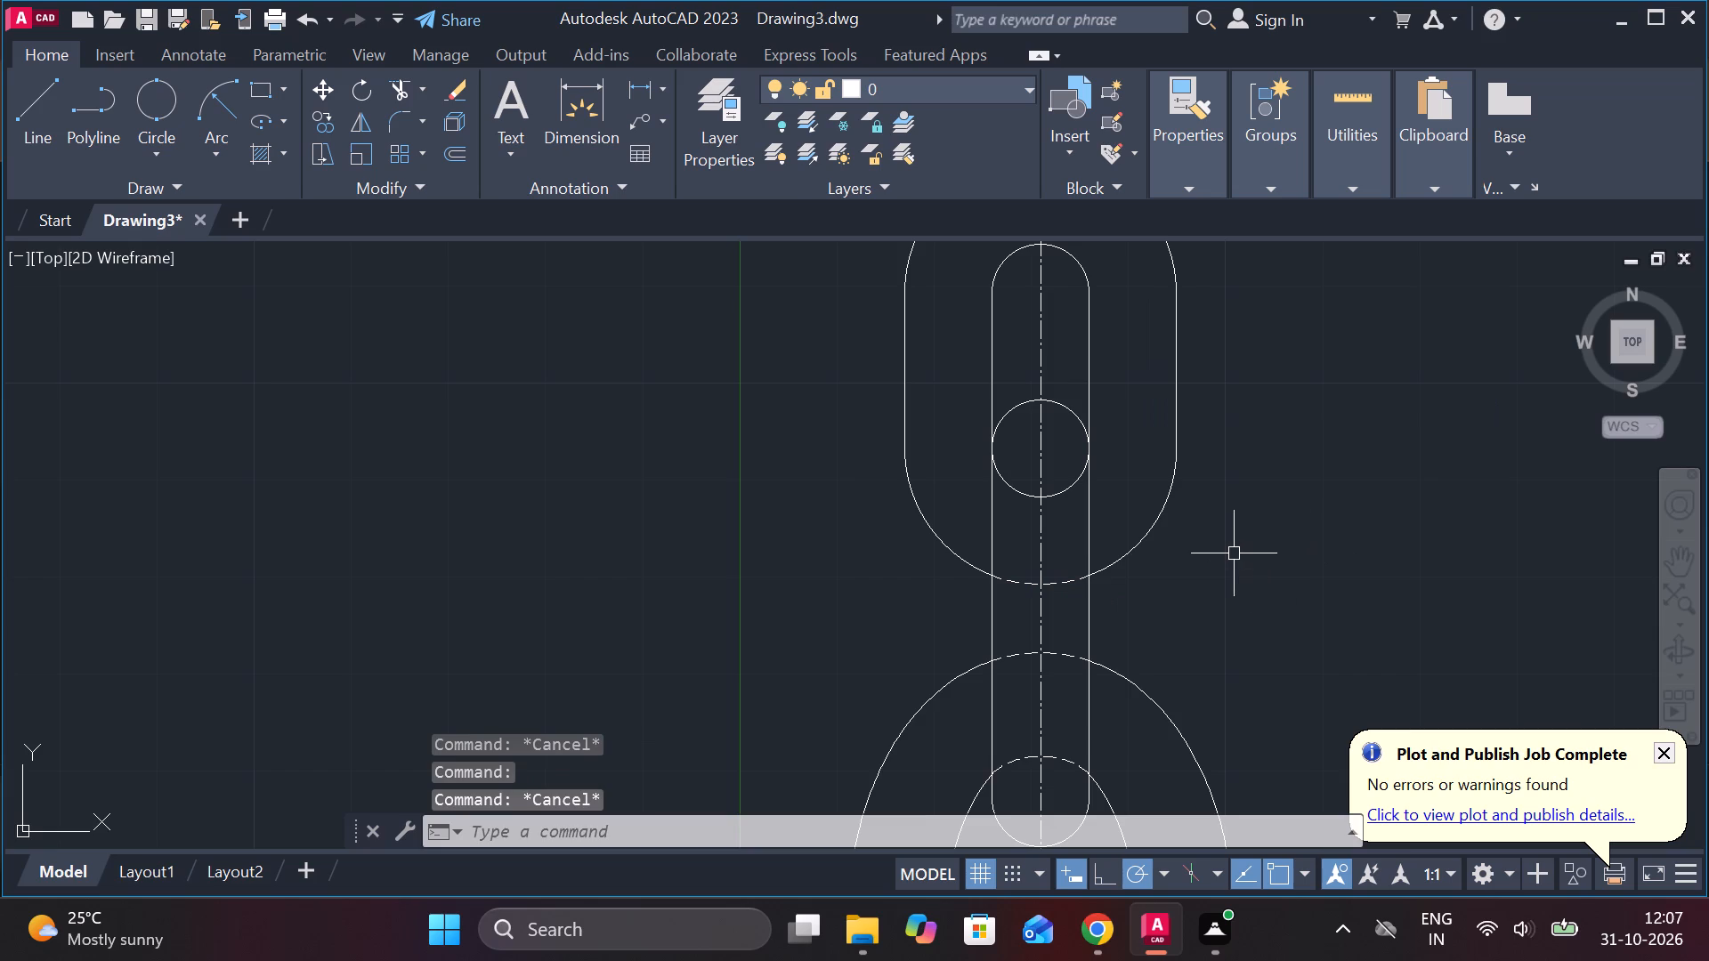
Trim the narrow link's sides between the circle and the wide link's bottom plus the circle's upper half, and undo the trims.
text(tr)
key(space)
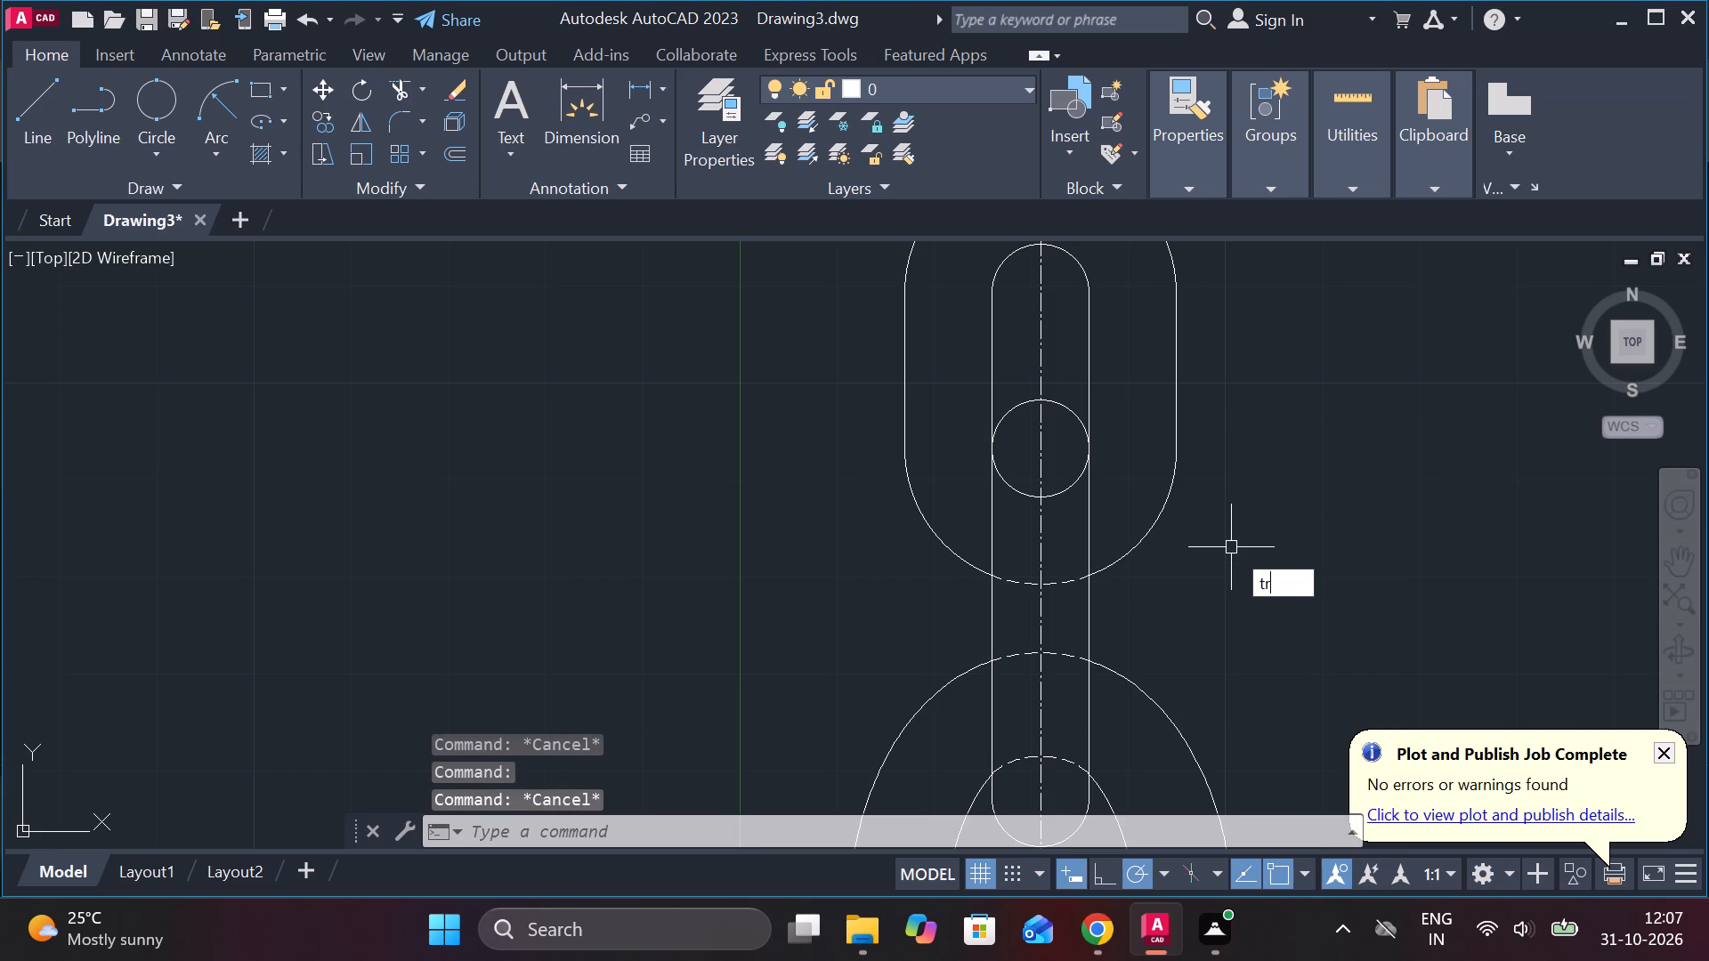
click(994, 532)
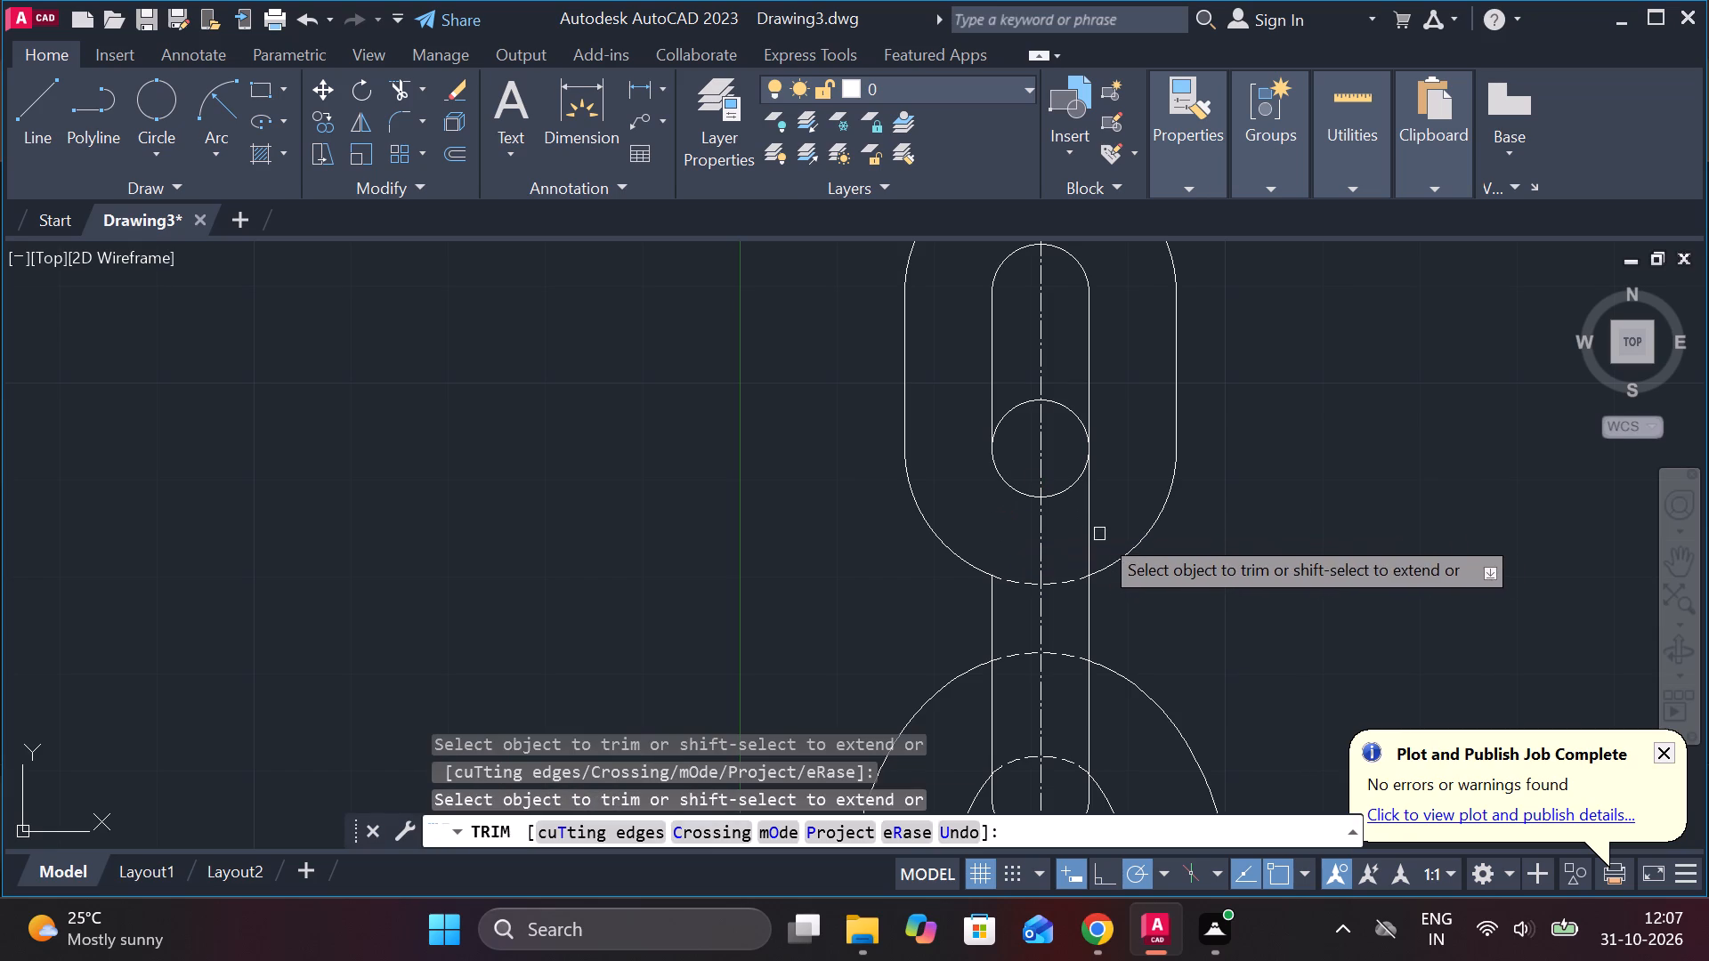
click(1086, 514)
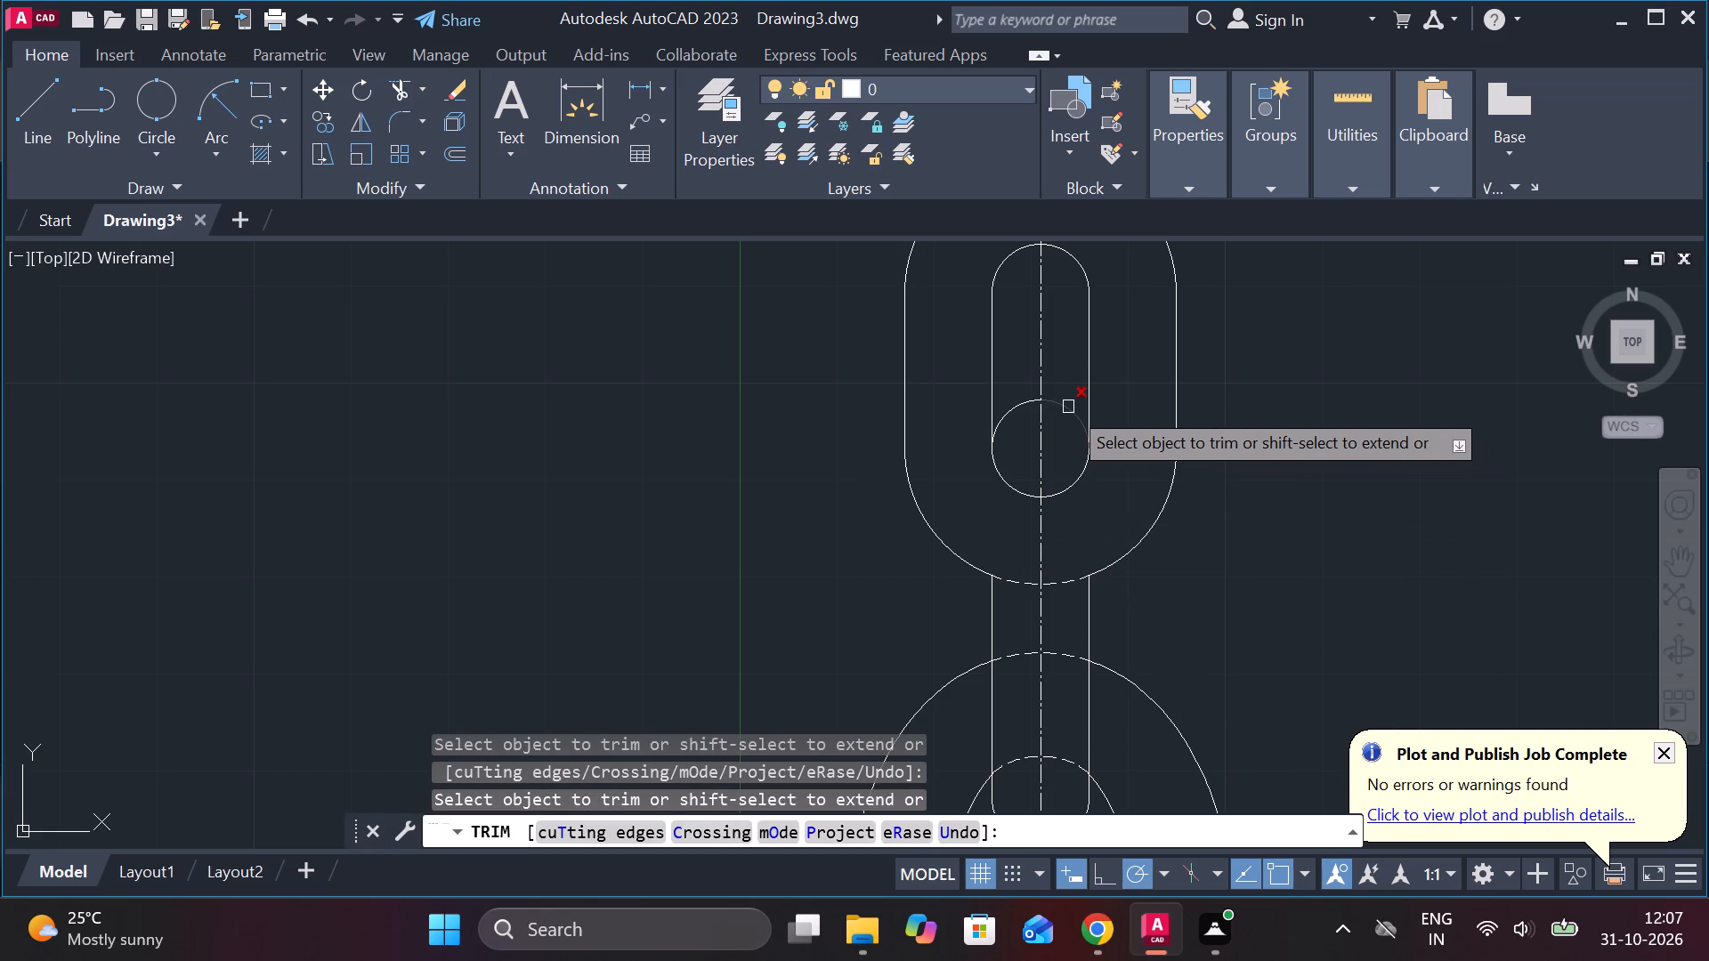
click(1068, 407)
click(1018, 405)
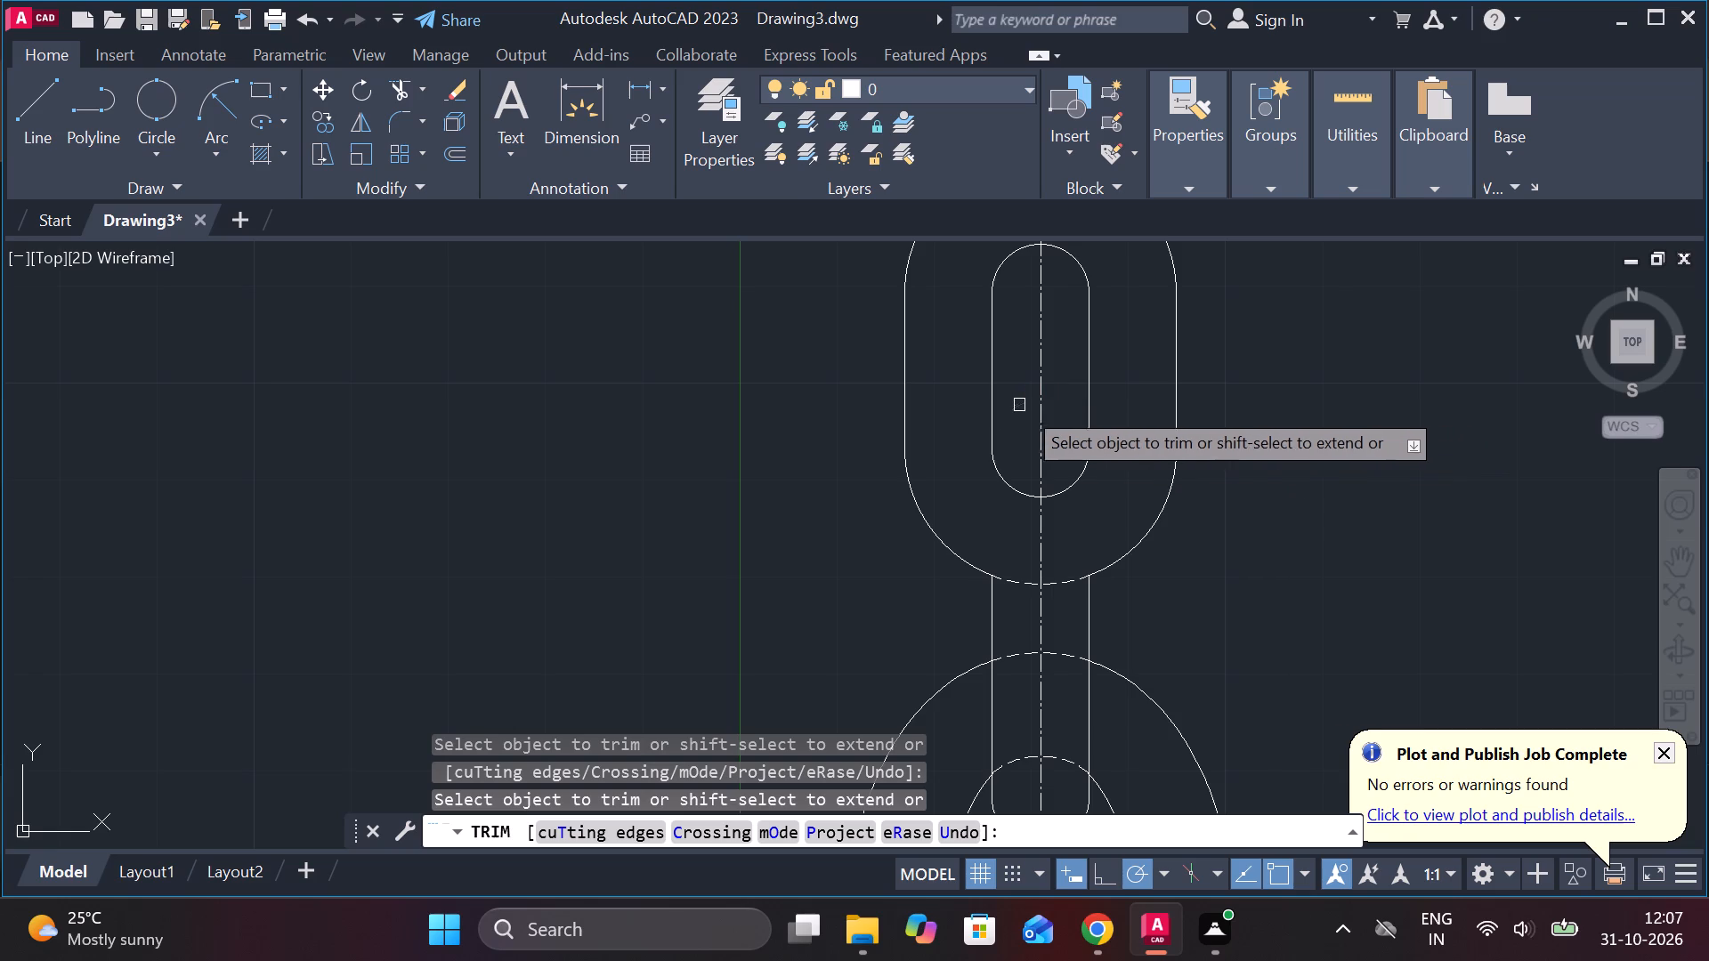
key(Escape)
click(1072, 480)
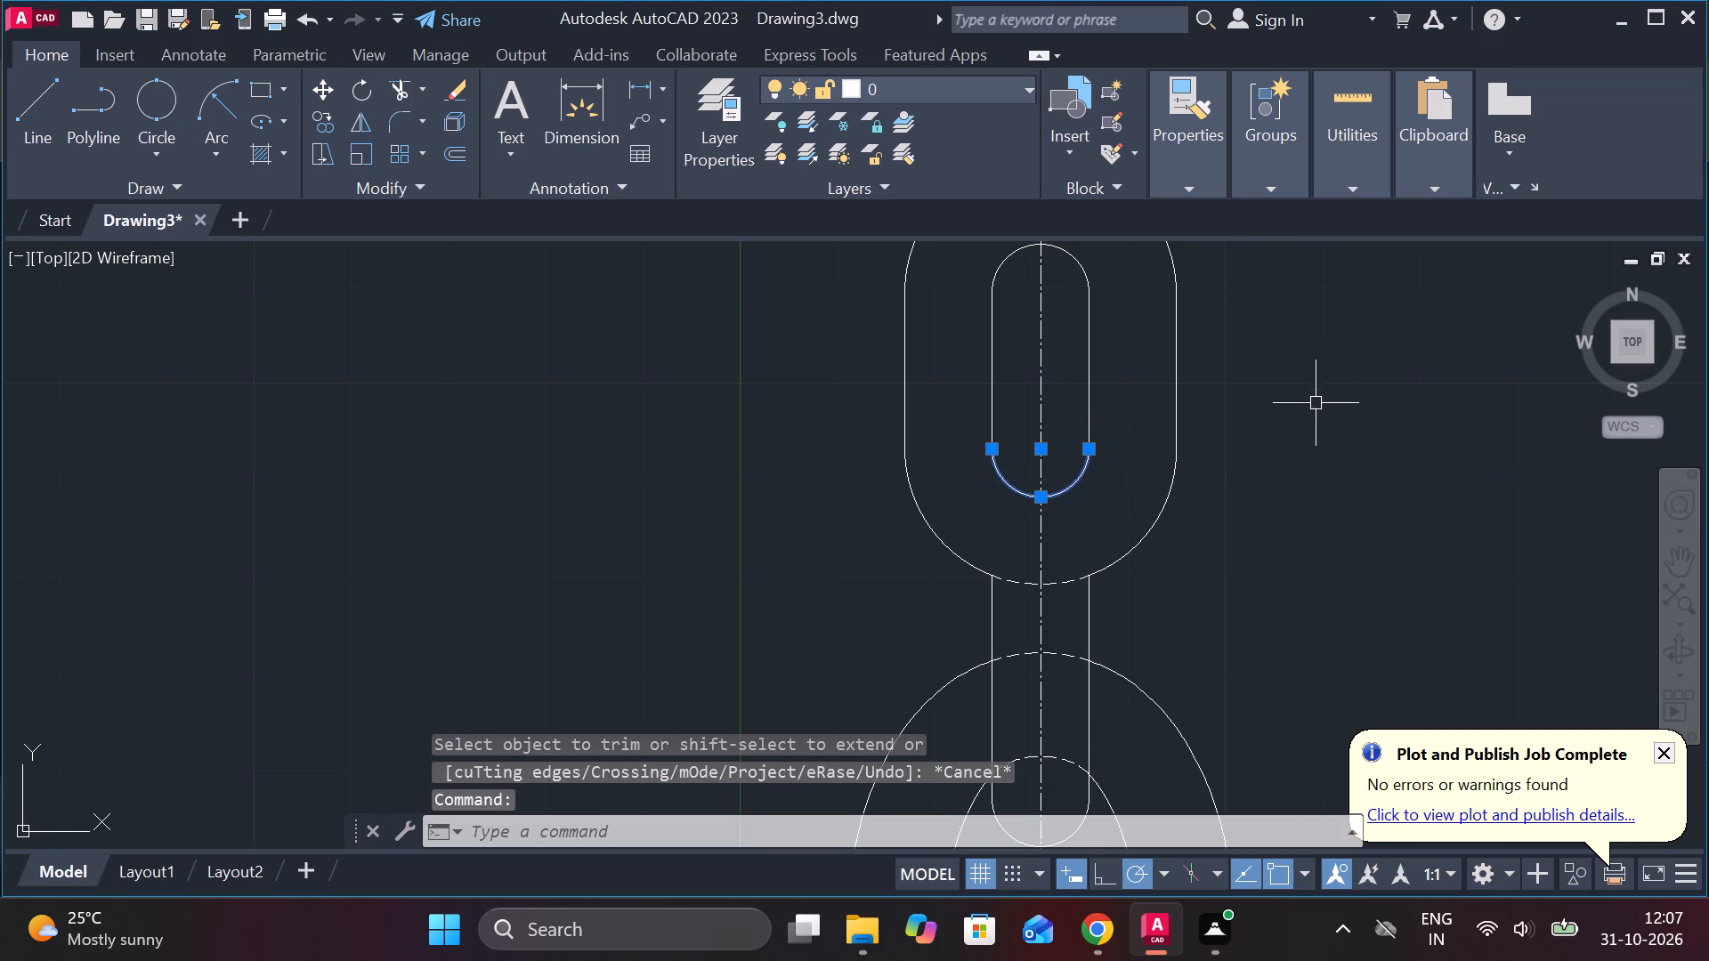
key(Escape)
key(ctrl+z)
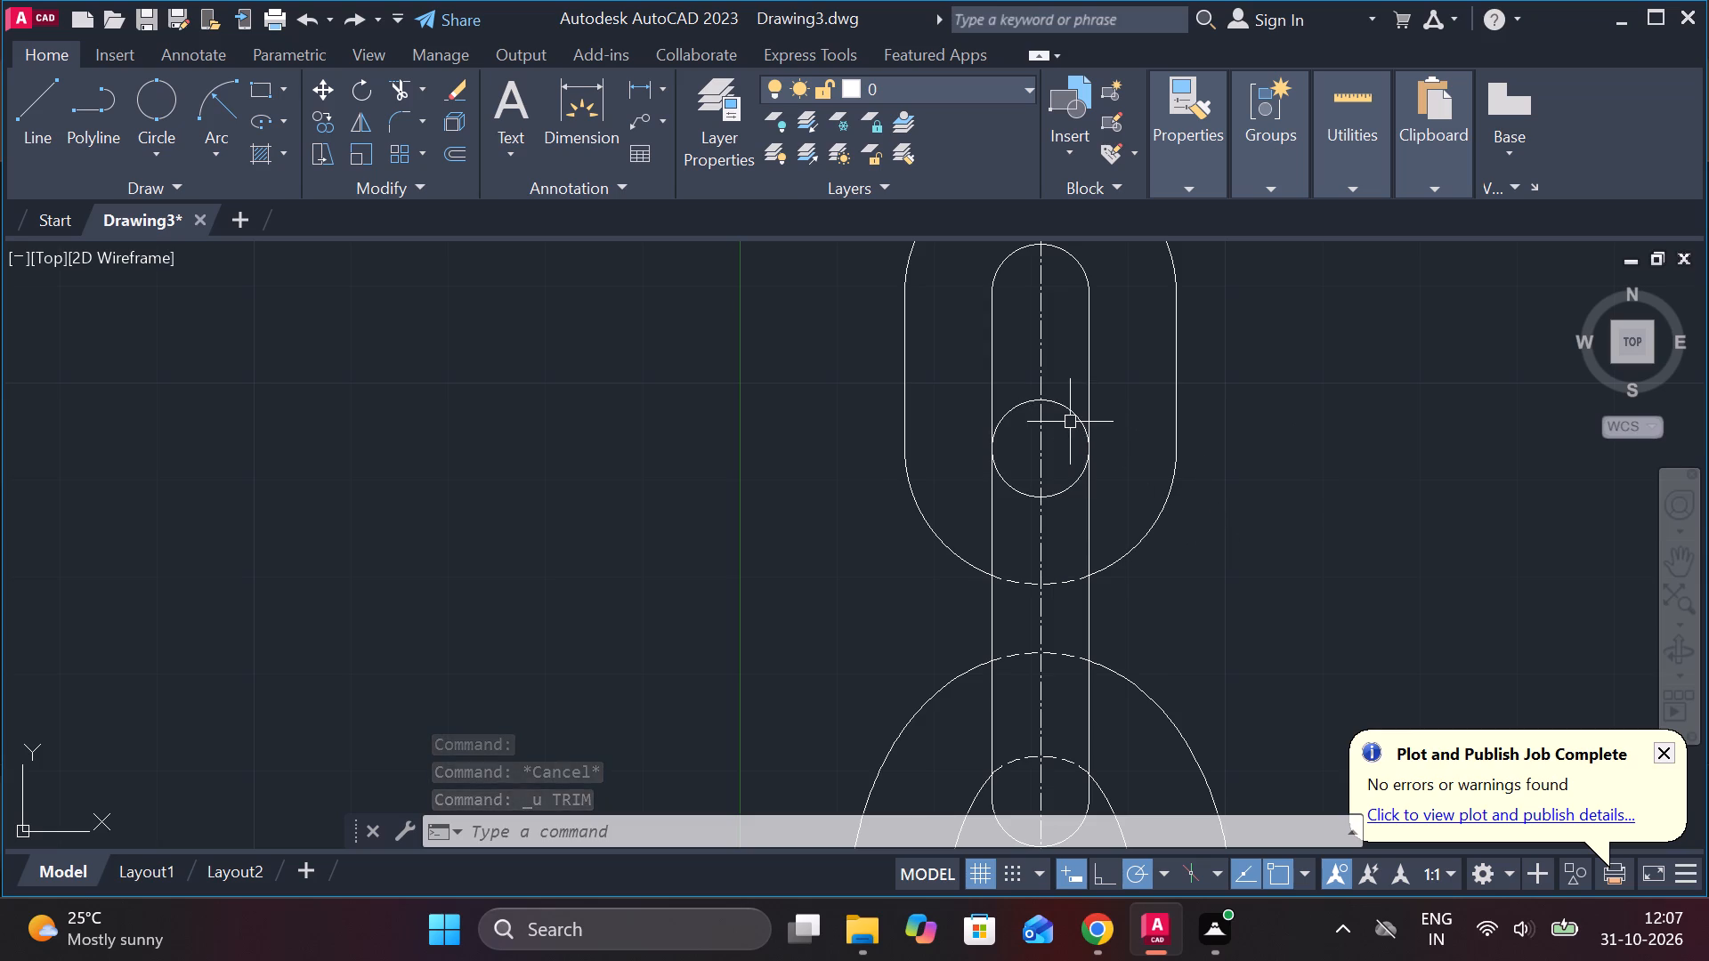
Examine how the links, circles and hidden portions are drawn in the dimensioned hook view, for comparison with the shackle view.
scroll(1072, 394, down, 3)
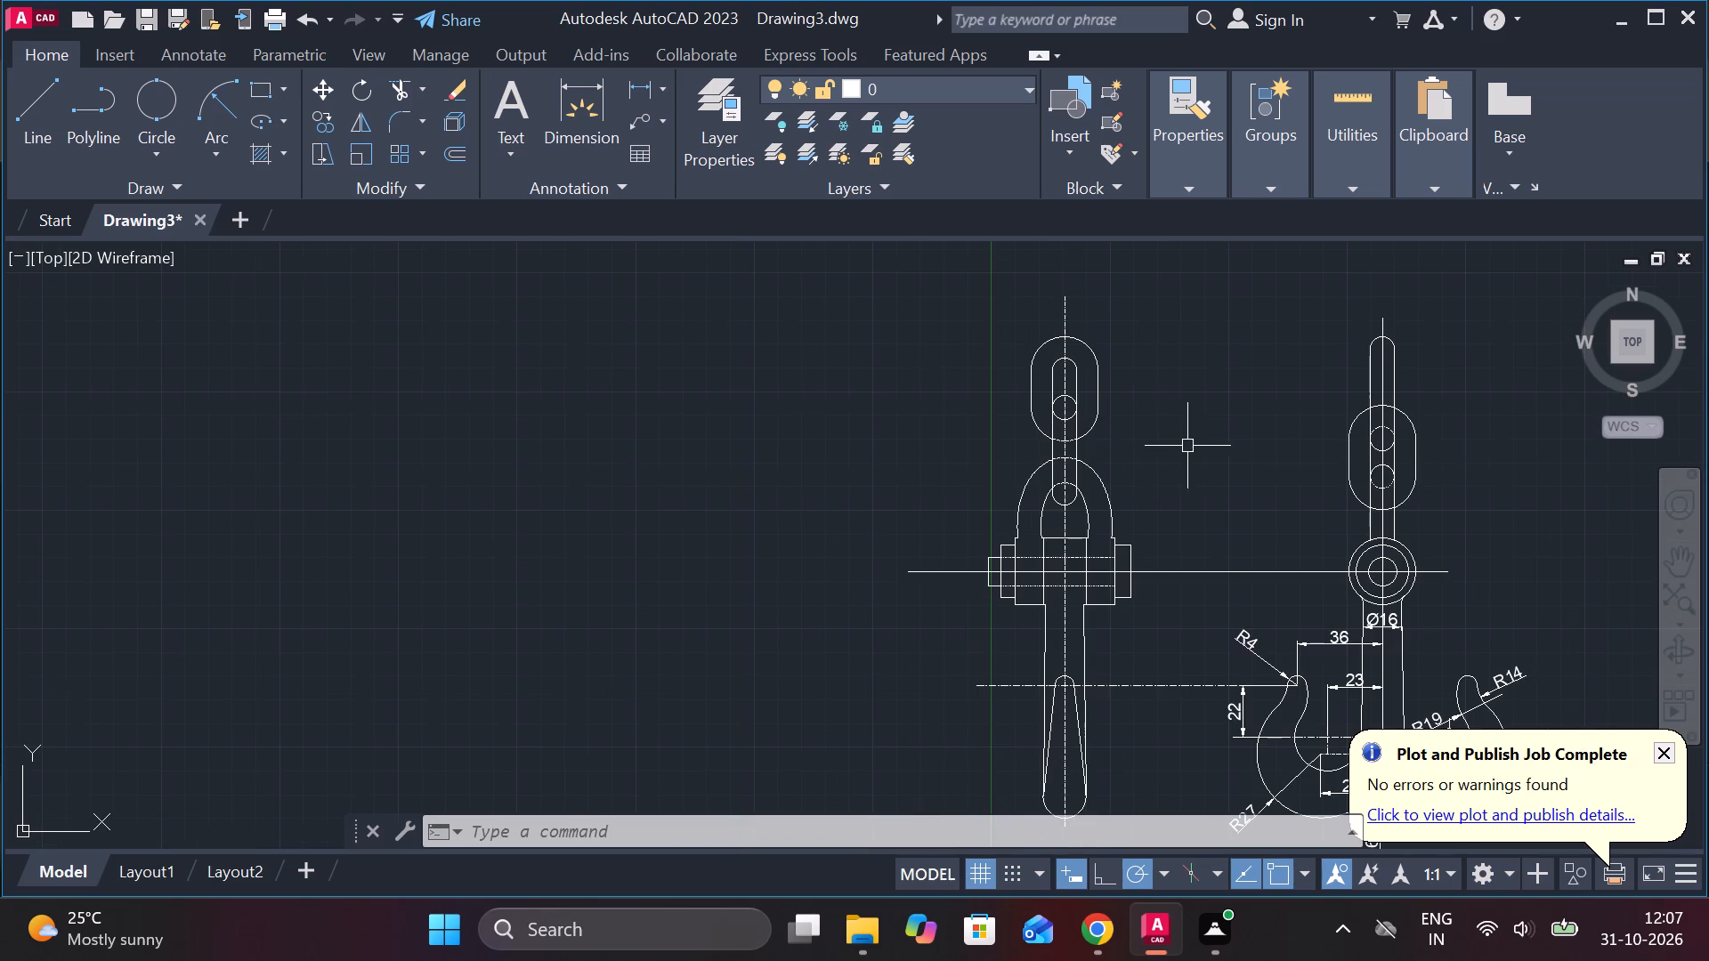
key(Escape)
middle_drag(1207, 441, 1054, 303)
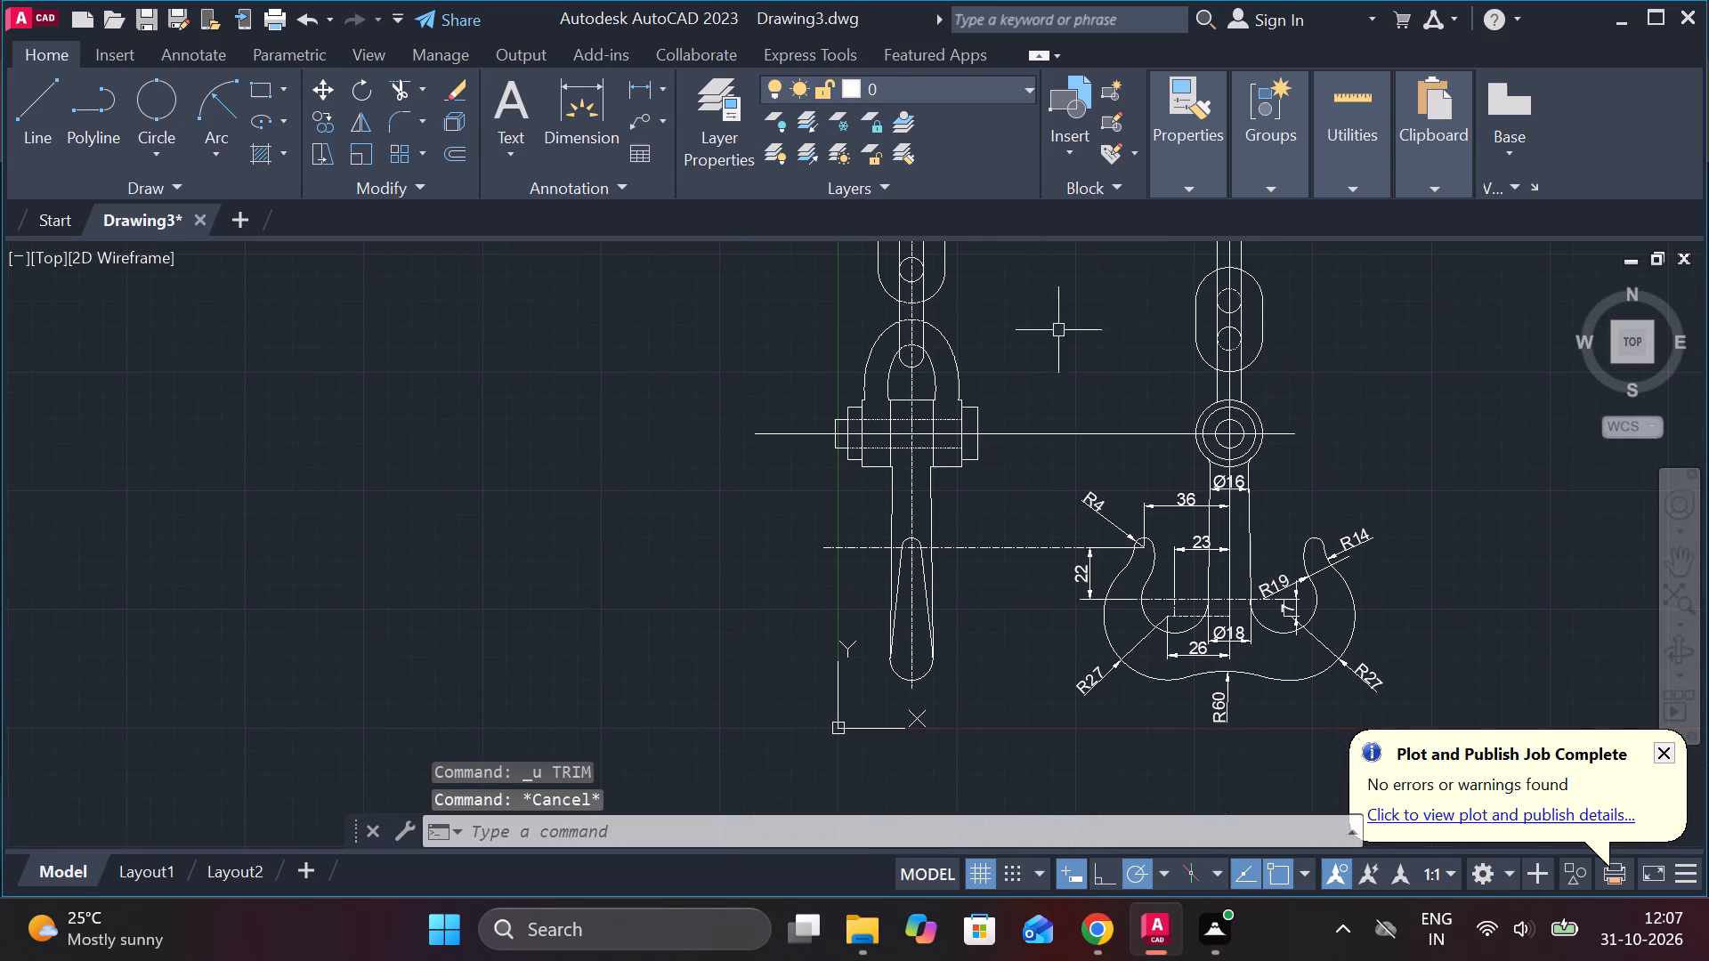
scroll(1292, 310, up, 2)
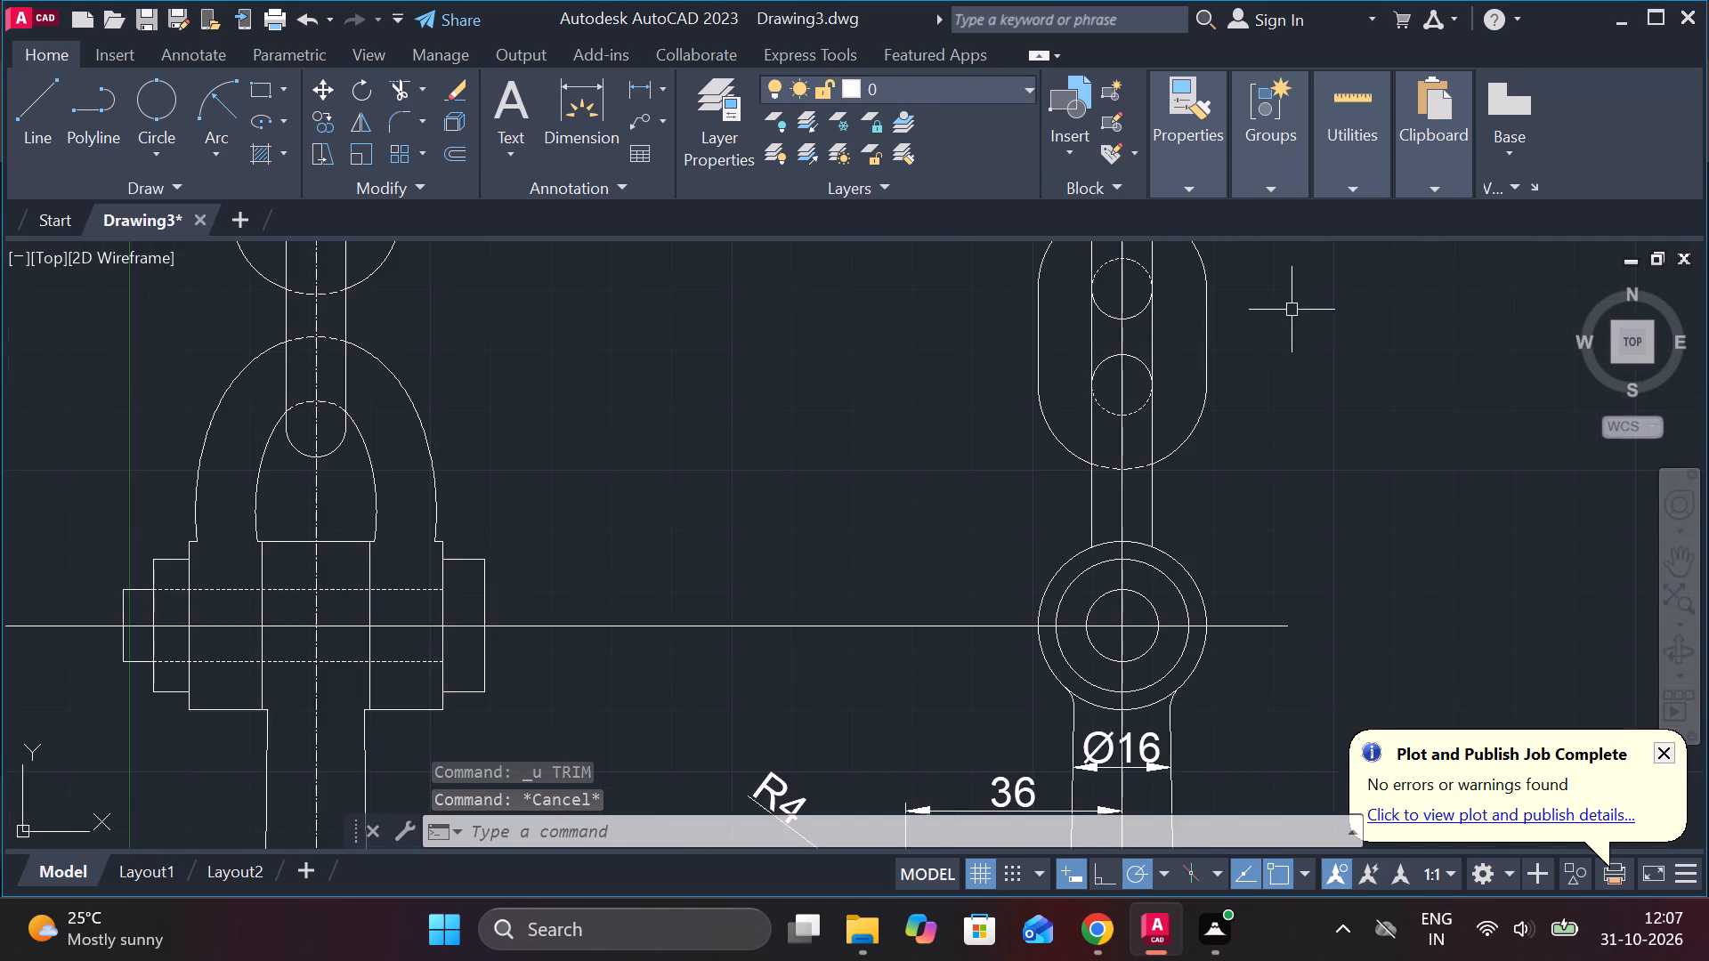
scroll(1258, 316, up, 1)
middle_drag(1271, 343, 1340, 468)
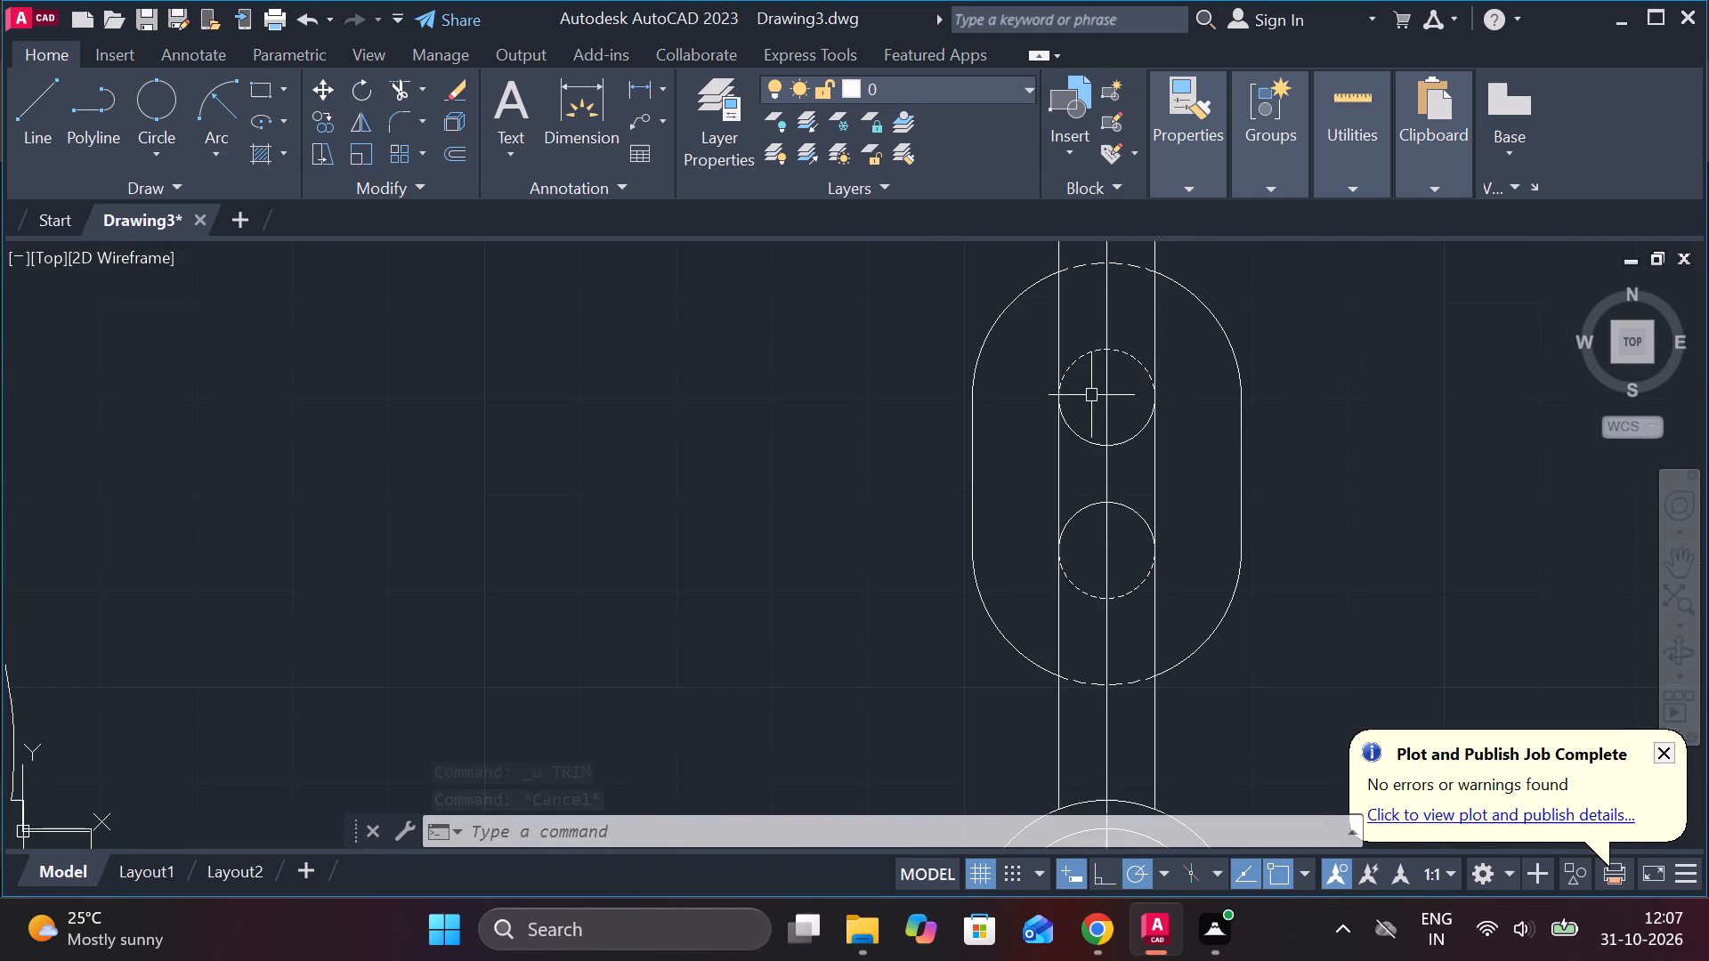
click(1059, 483)
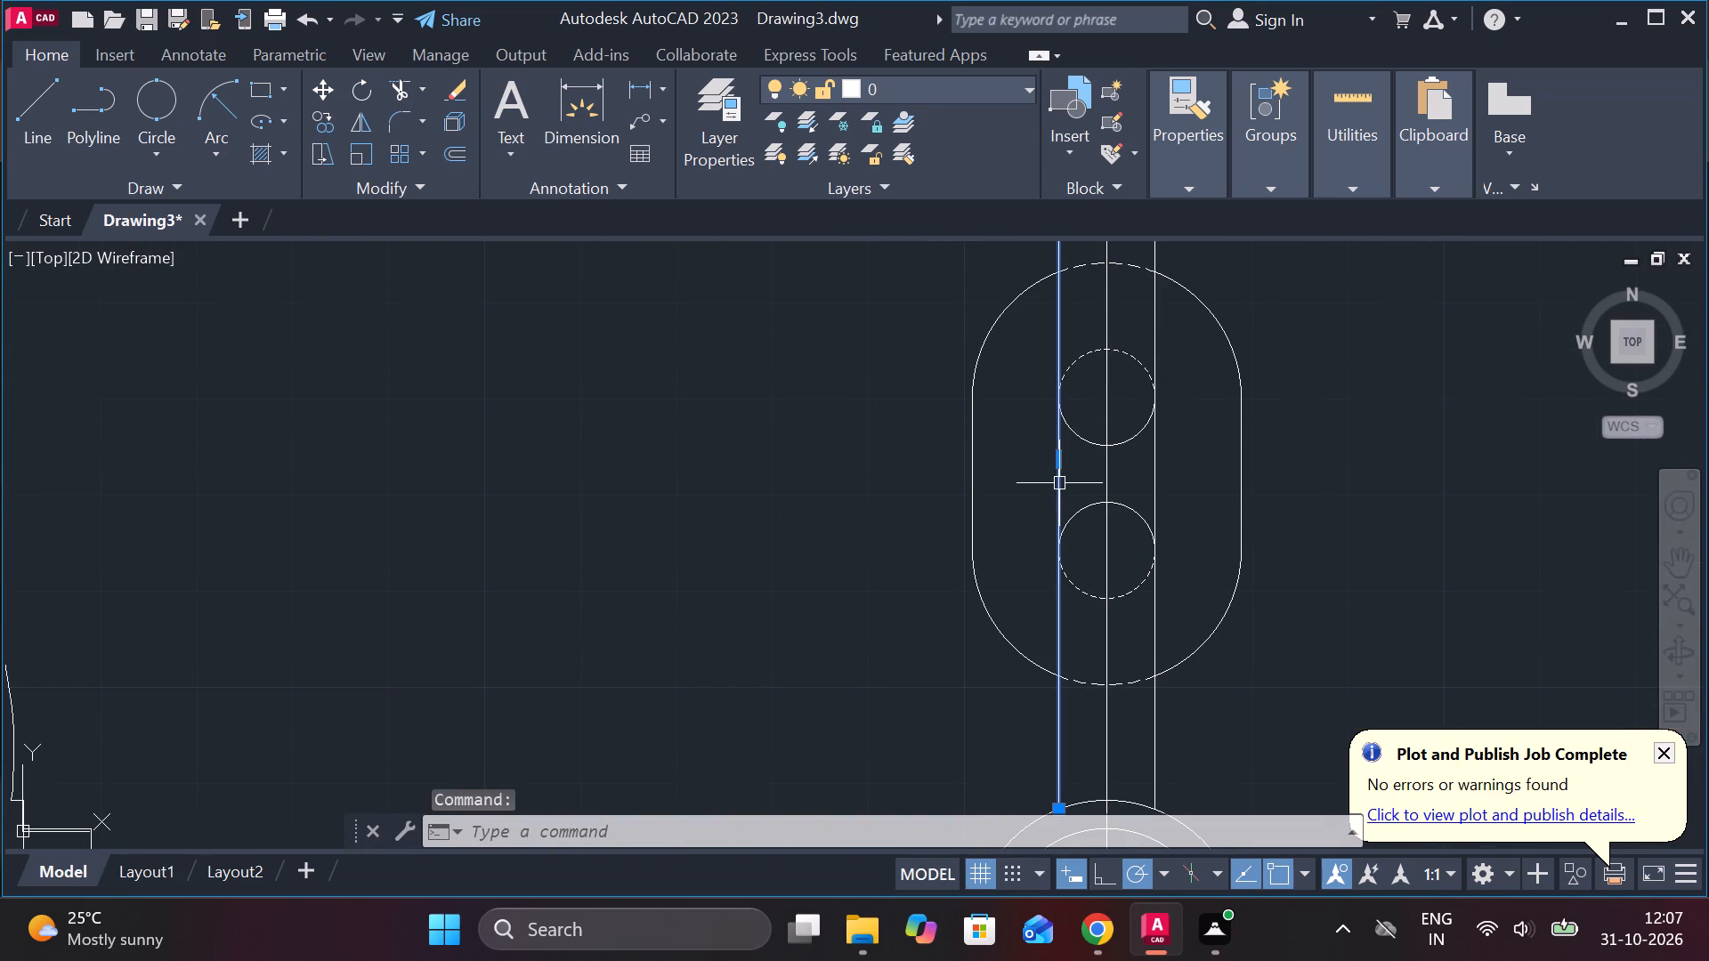
key(Escape)
scroll(1235, 548, down, 1)
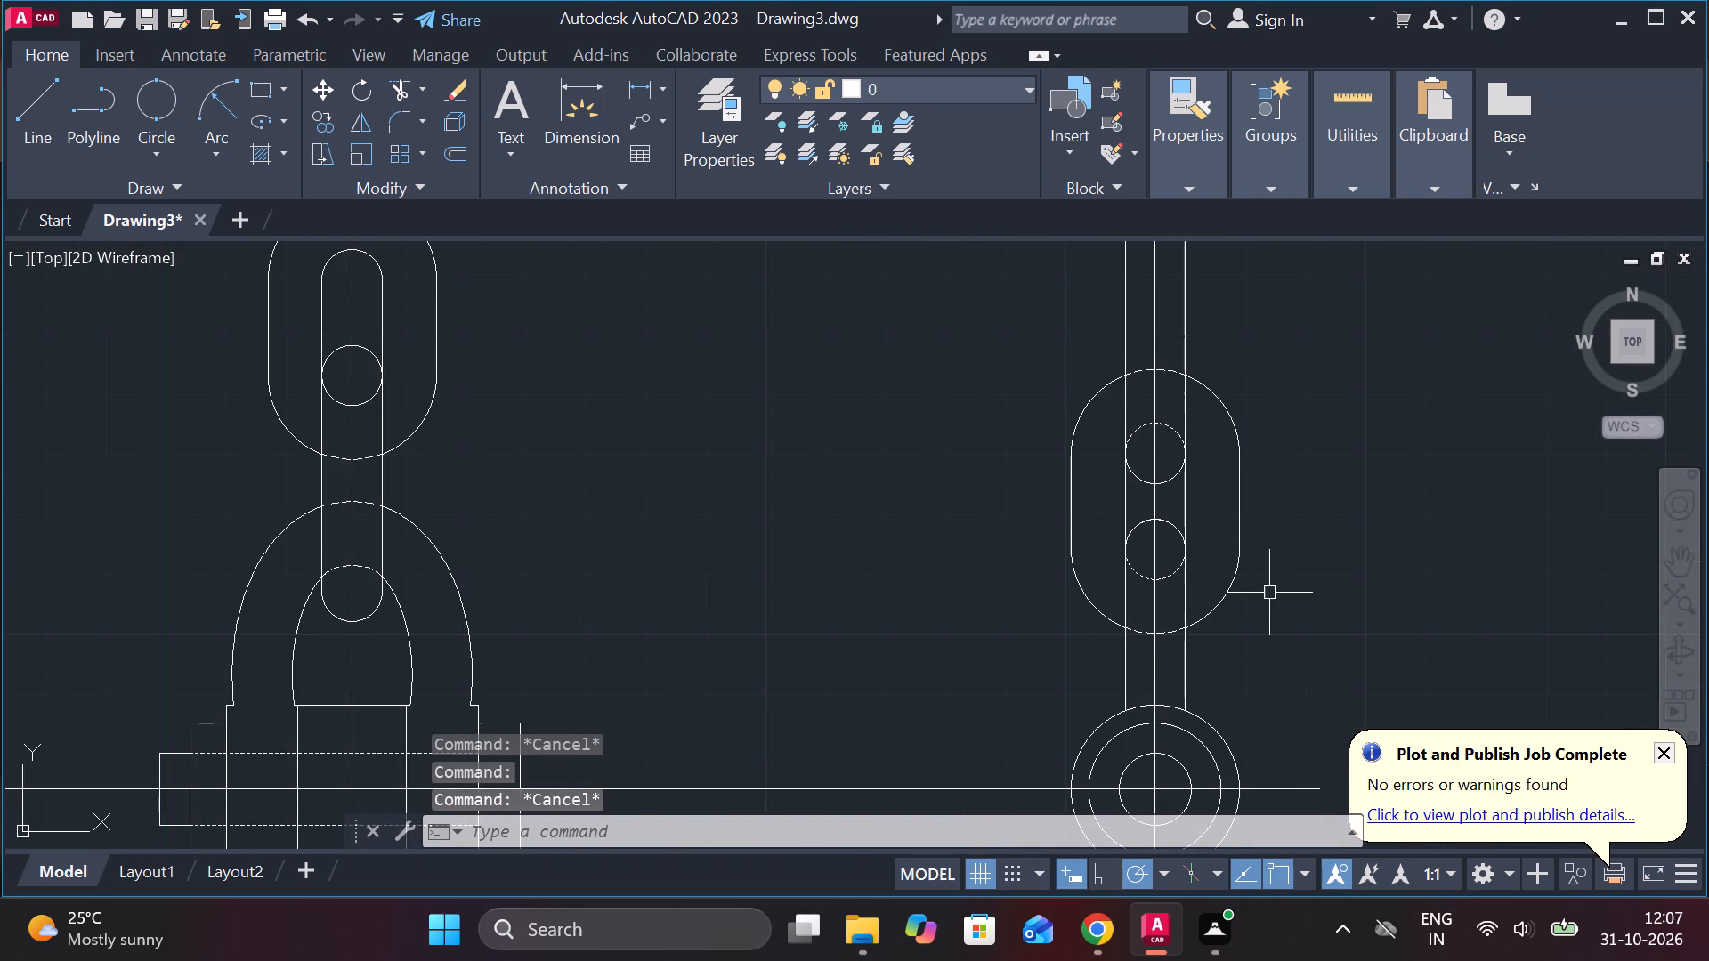
Examine the links, circles and hidden portions across the shackle view and the dimensioned hook view.
middle_drag(1242, 593, 1194, 523)
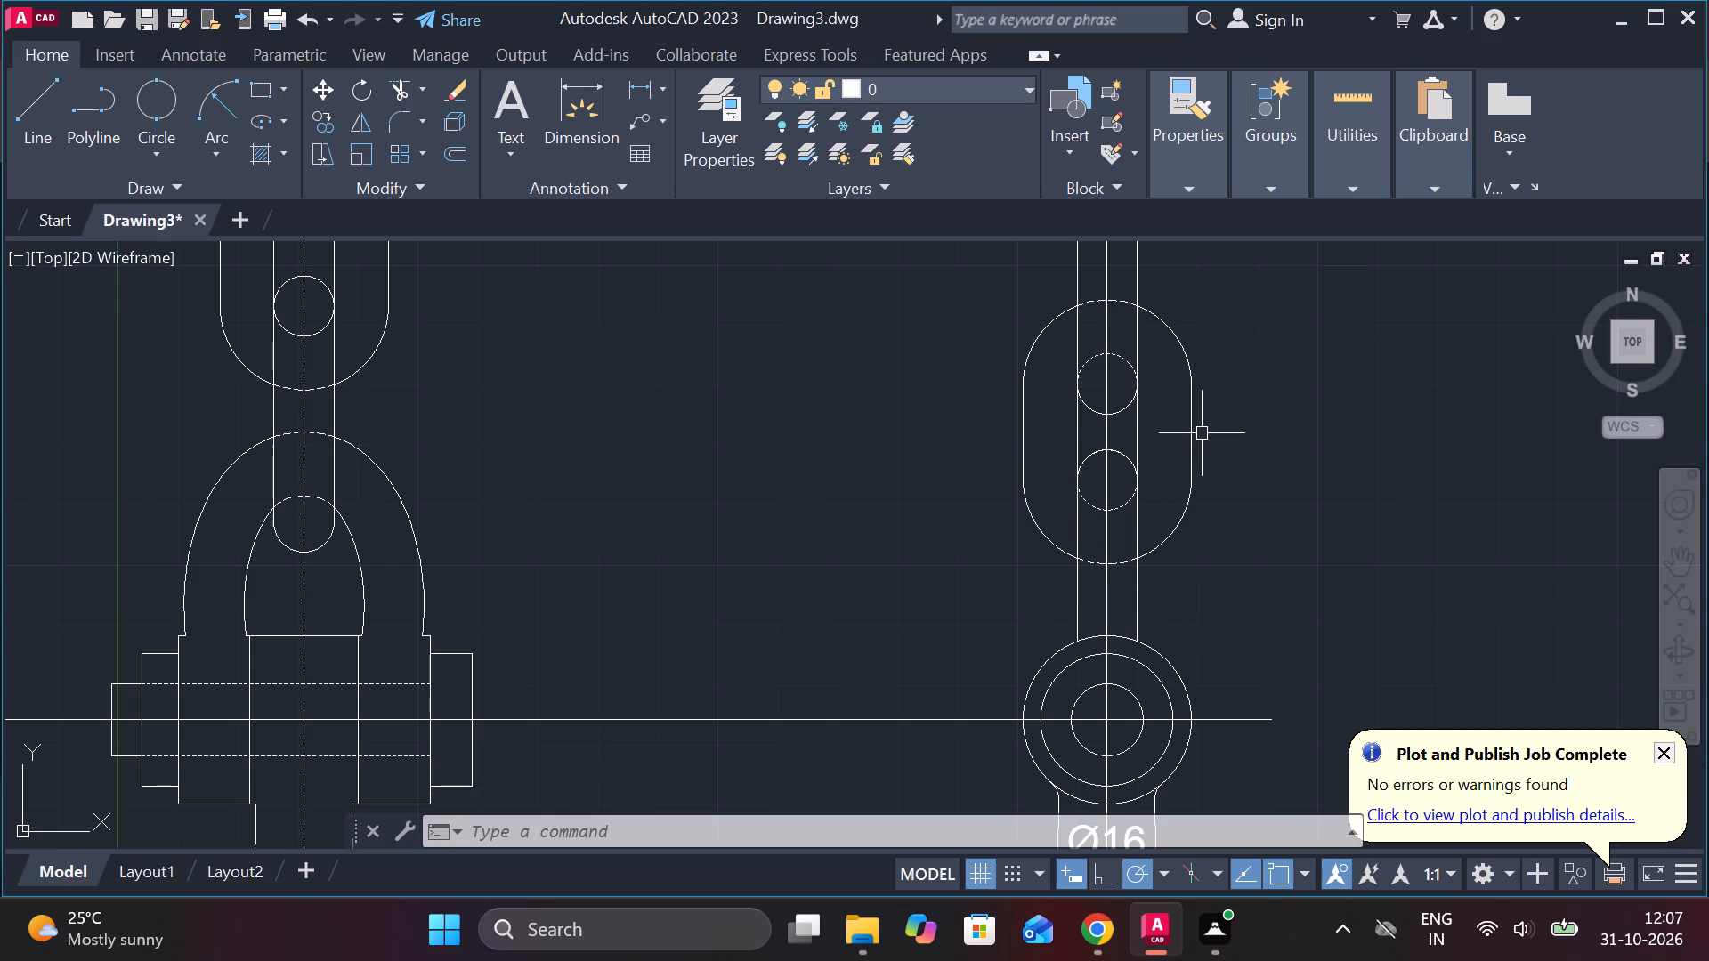
scroll(1242, 456, down, 1)
middle_drag(1208, 456, 1106, 456)
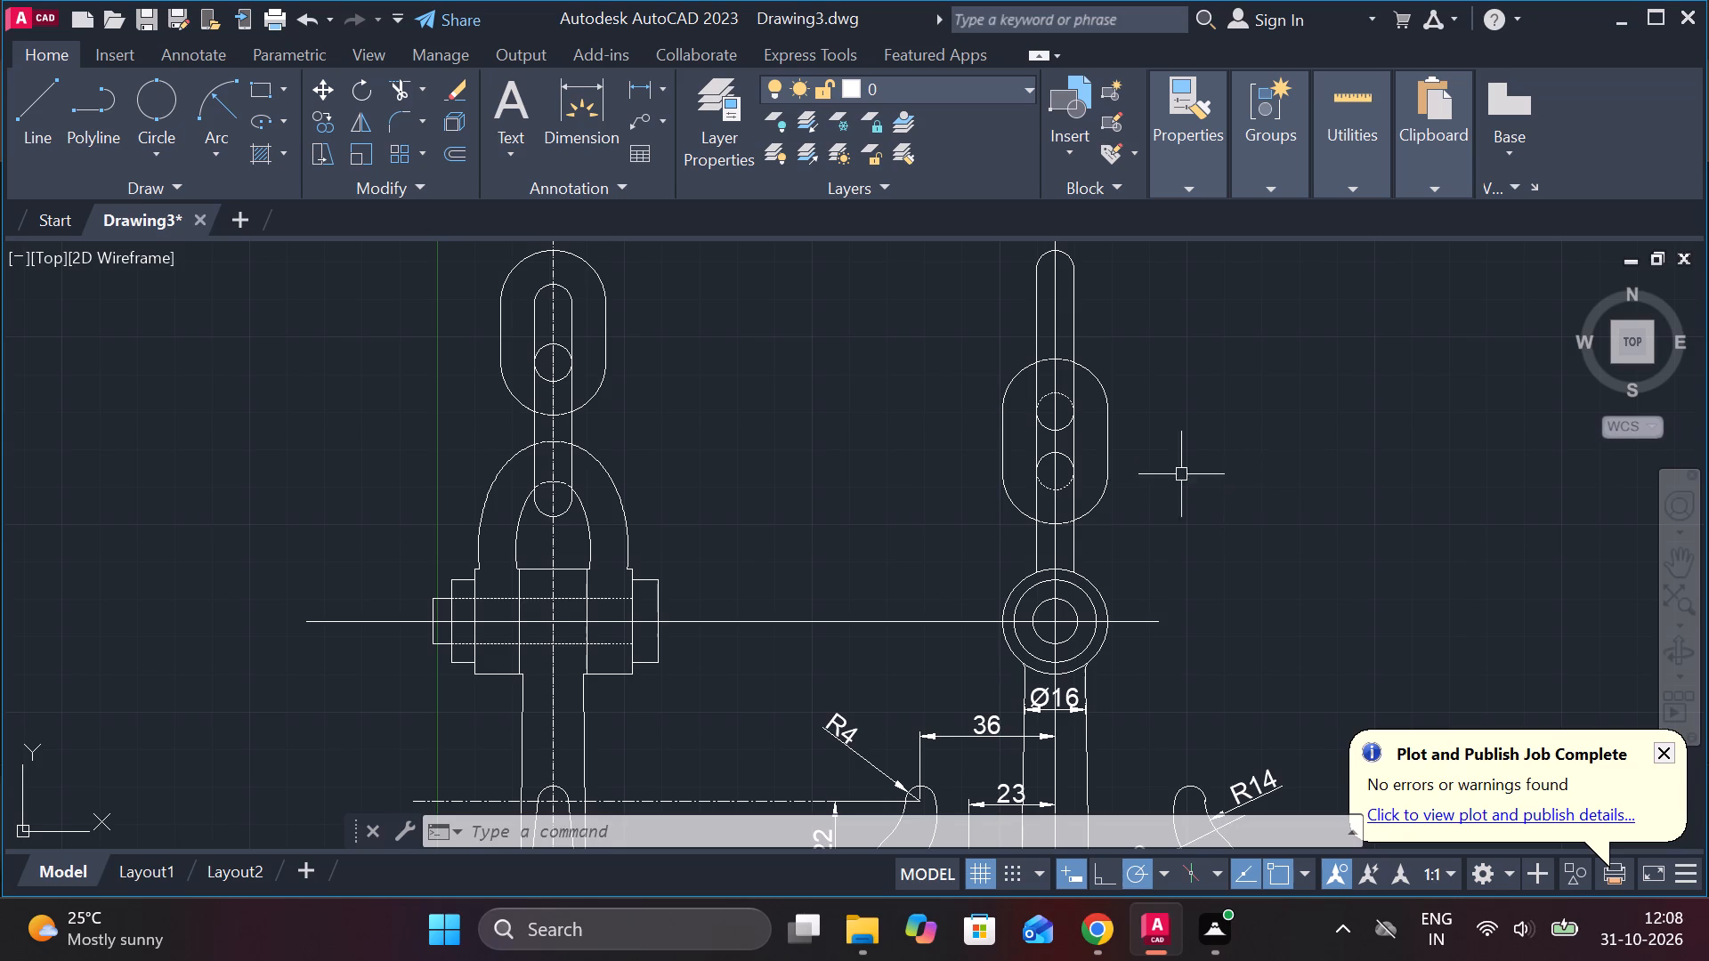
scroll(1064, 405, up, 3)
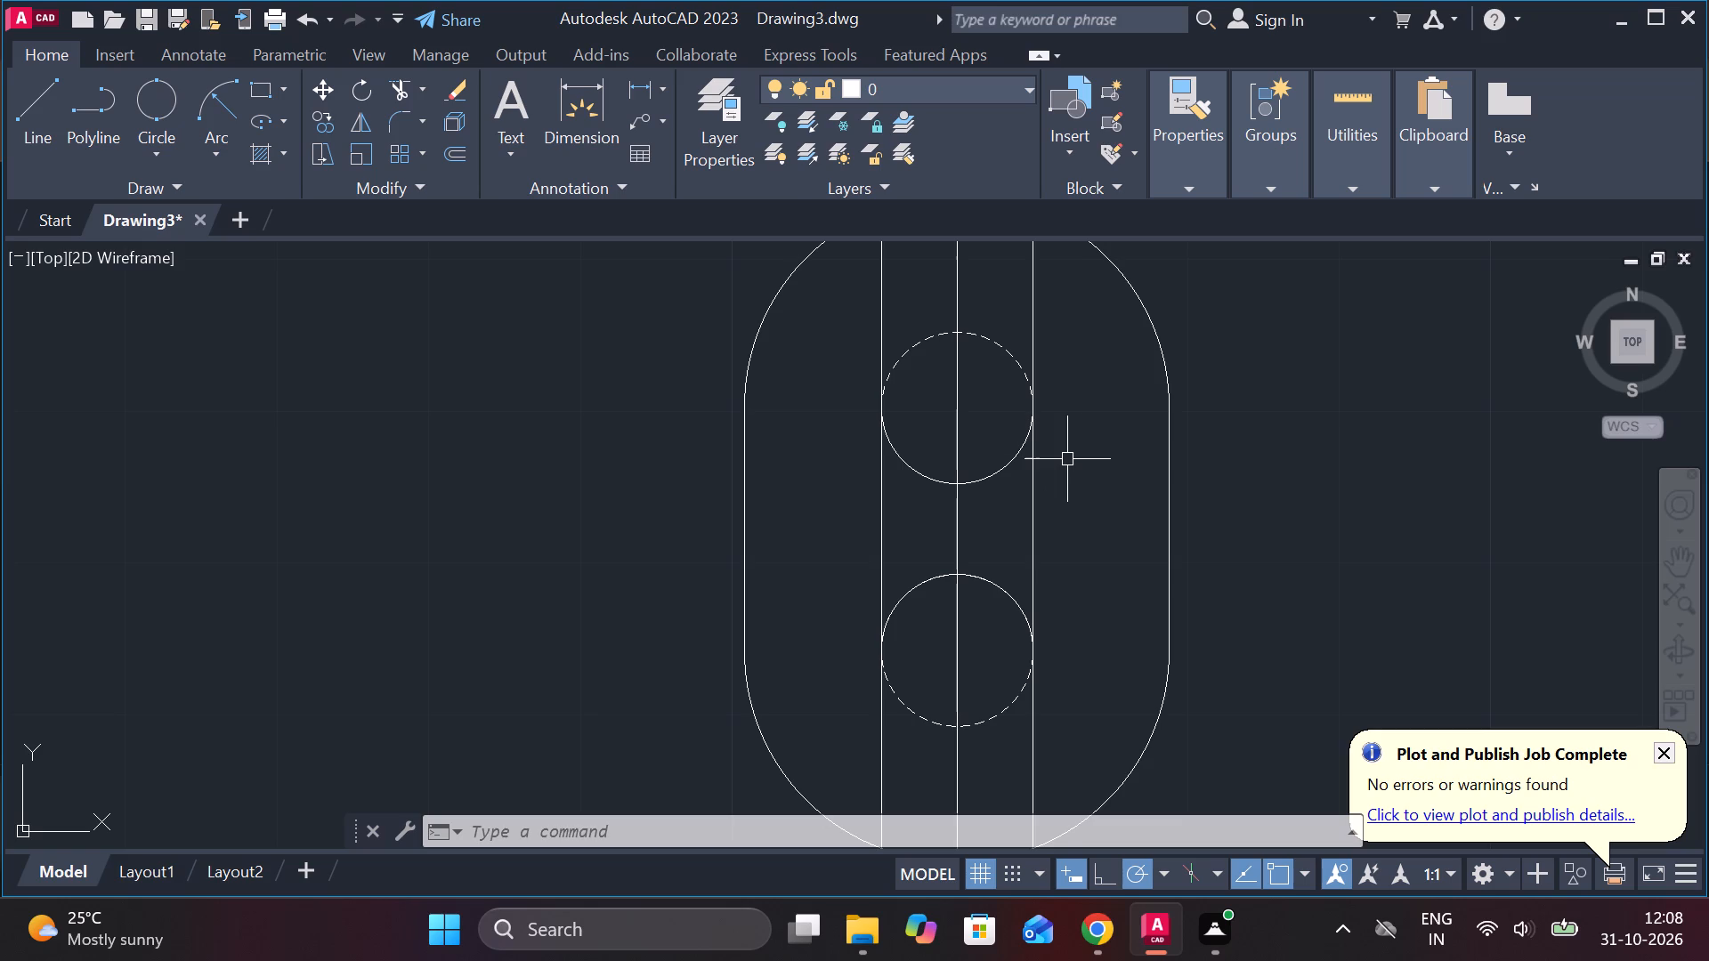
scroll(1067, 459, down, 5)
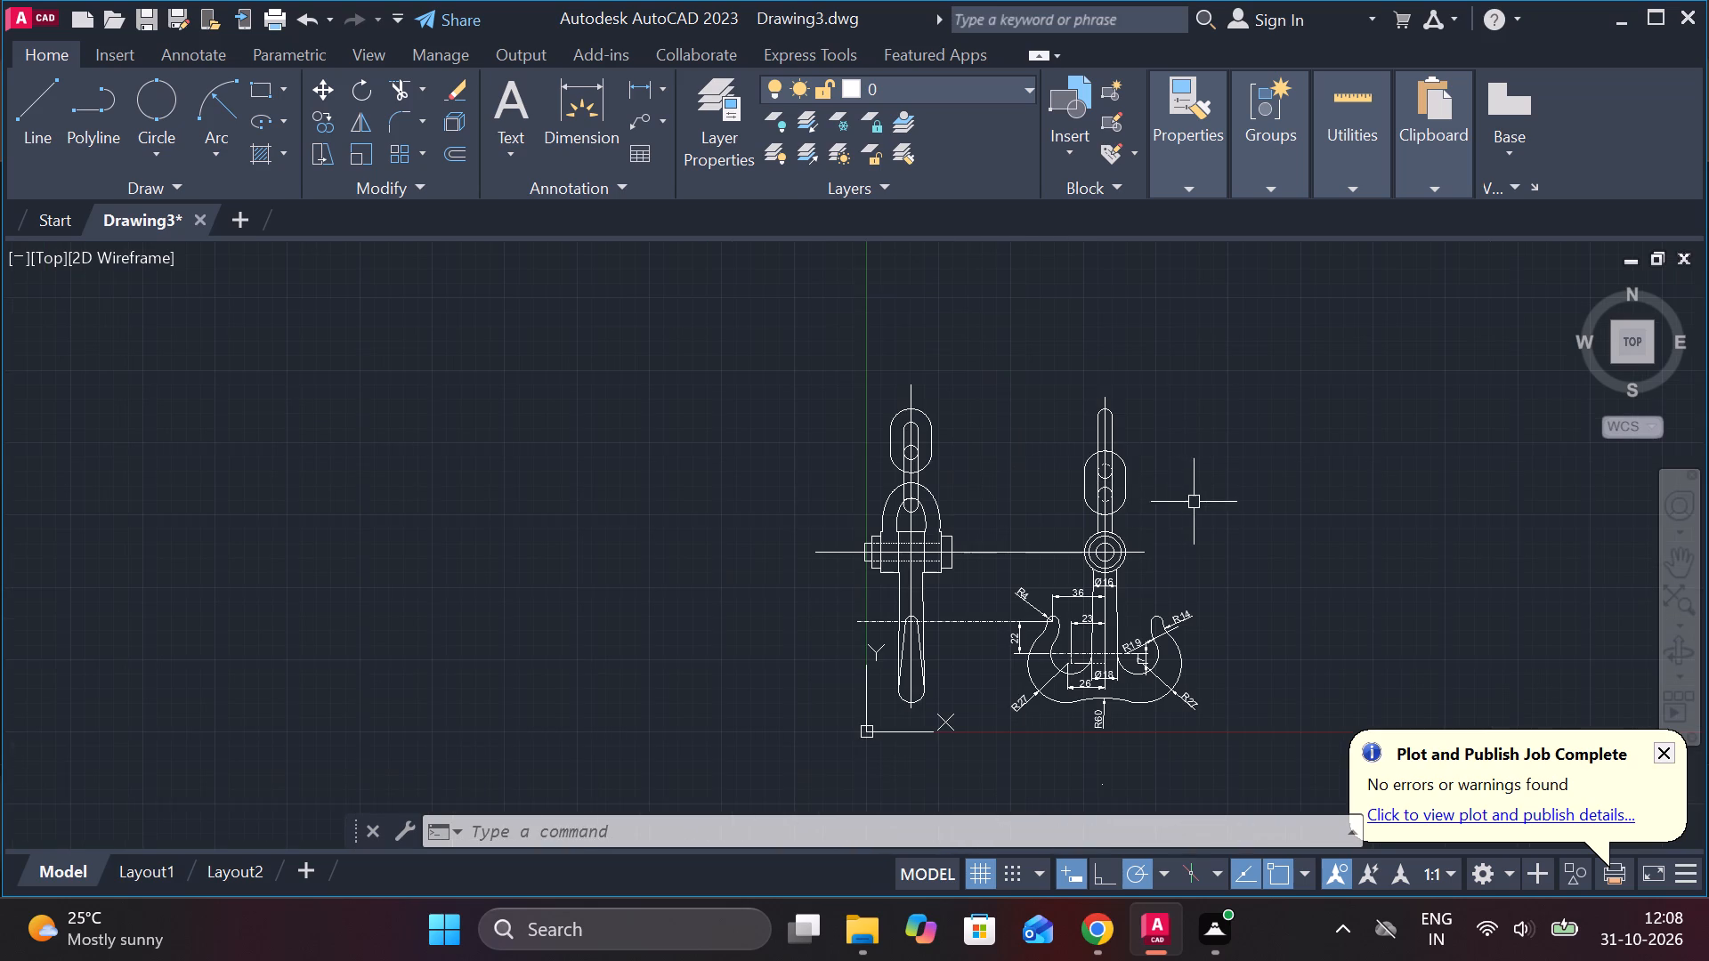
scroll(929, 467, up, 2)
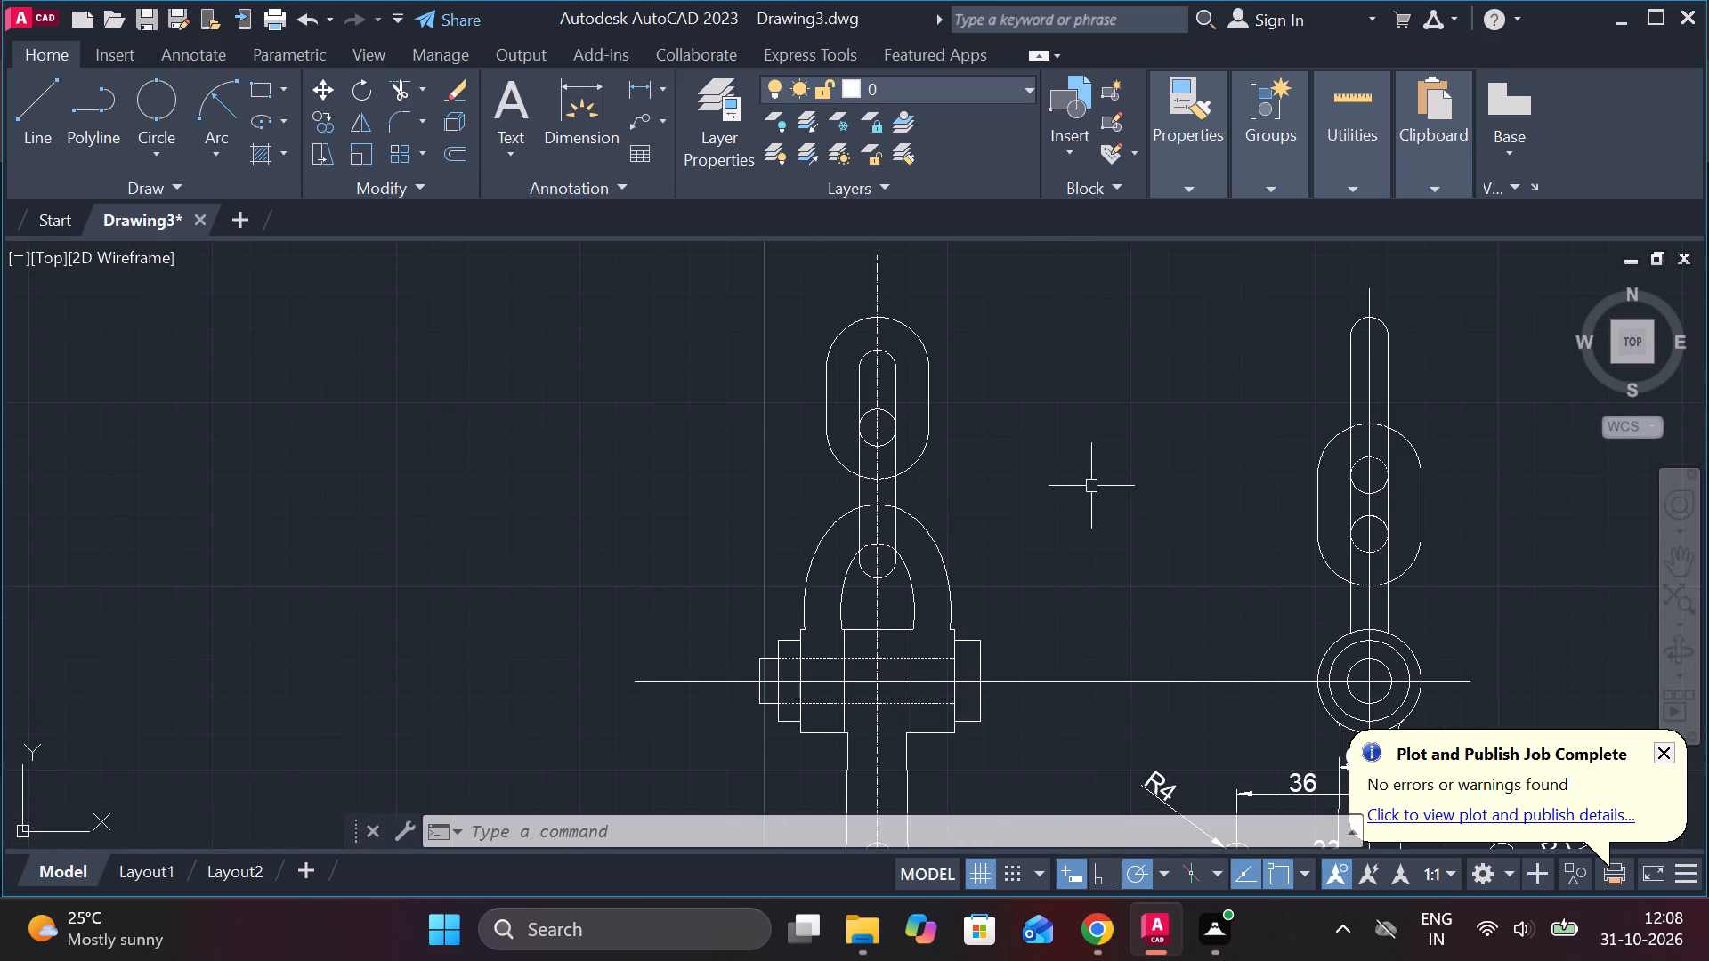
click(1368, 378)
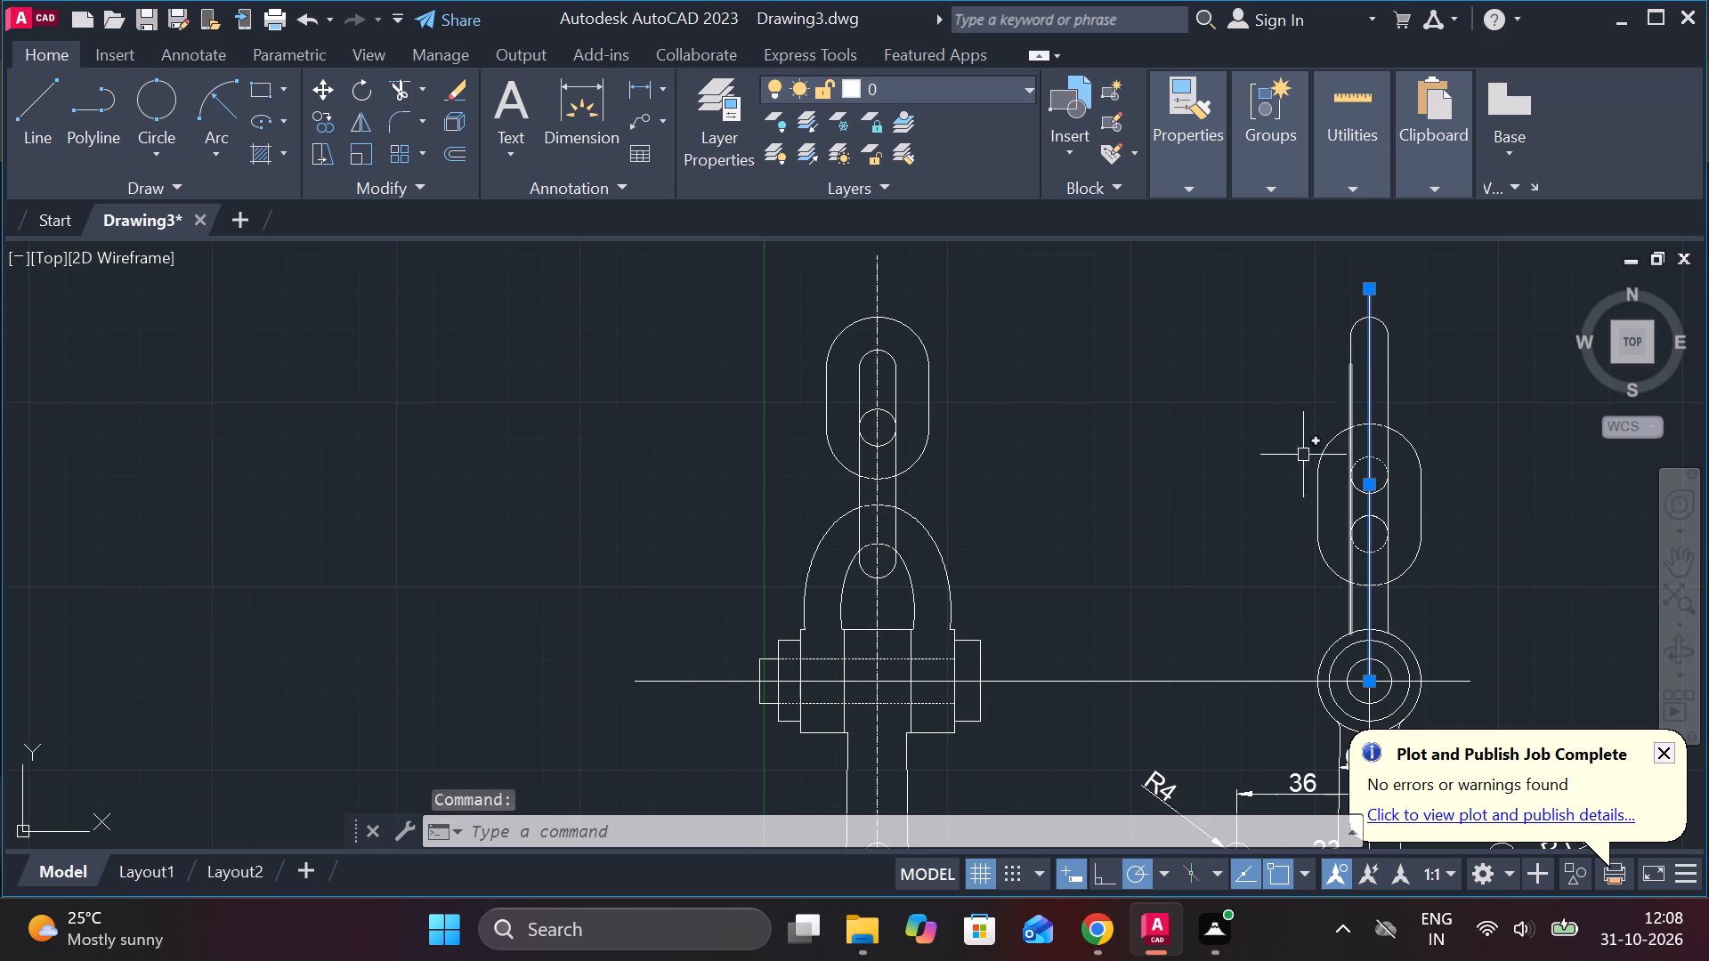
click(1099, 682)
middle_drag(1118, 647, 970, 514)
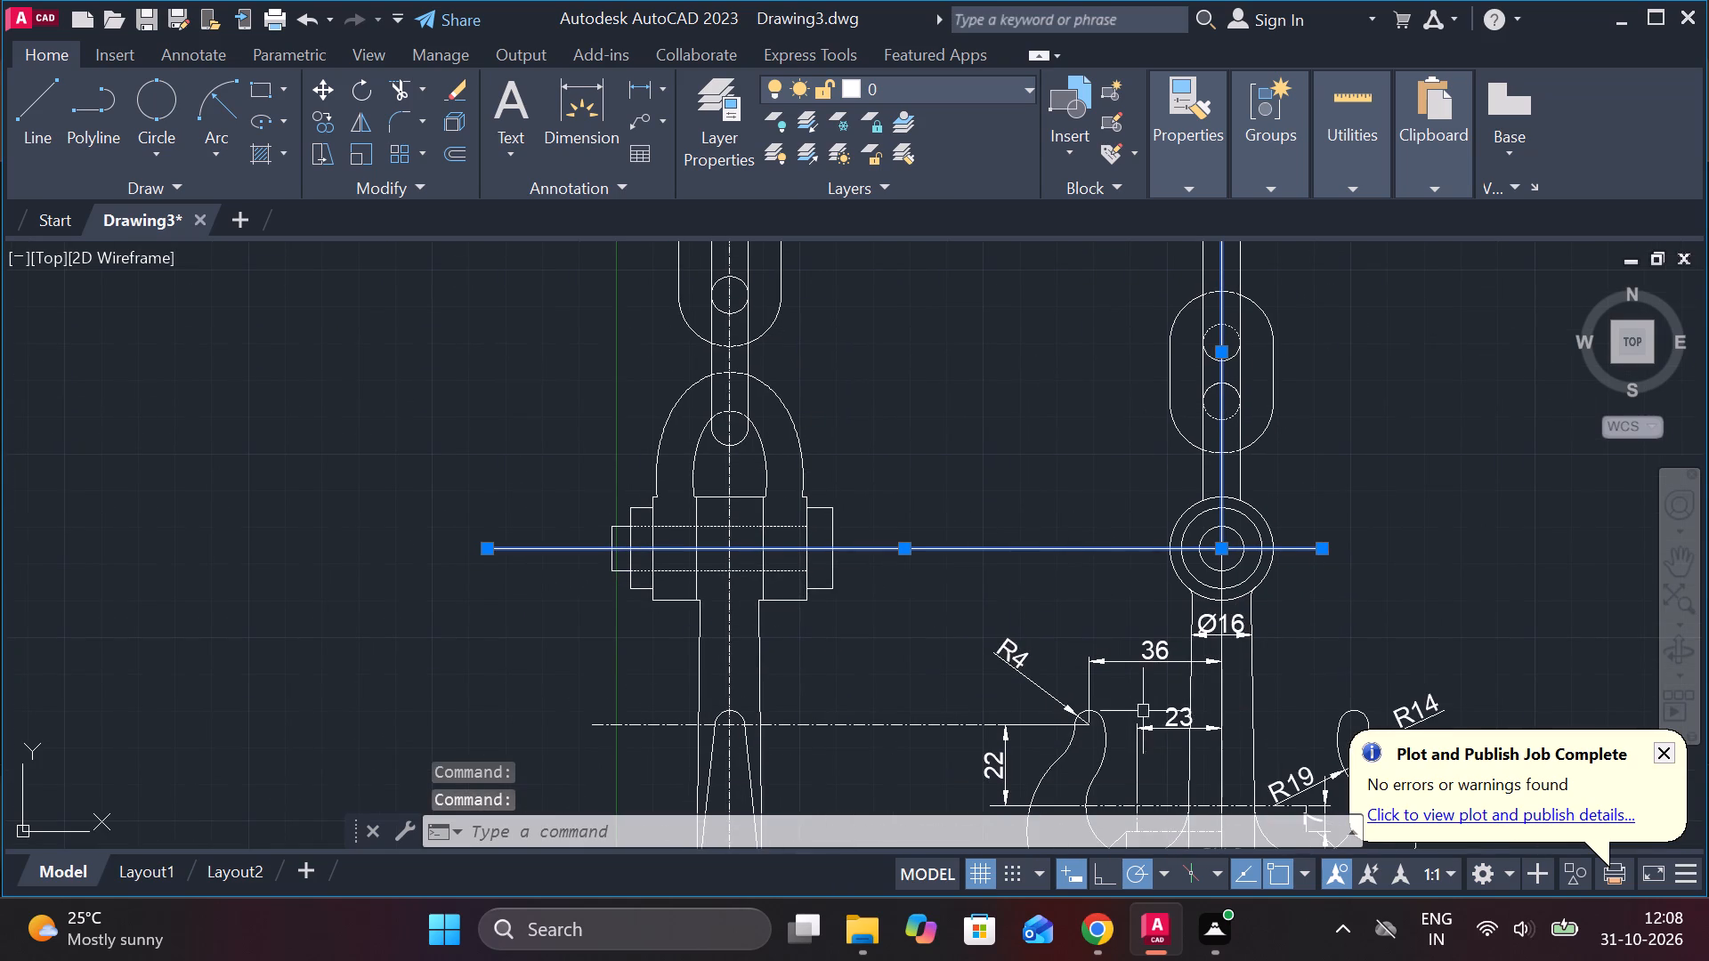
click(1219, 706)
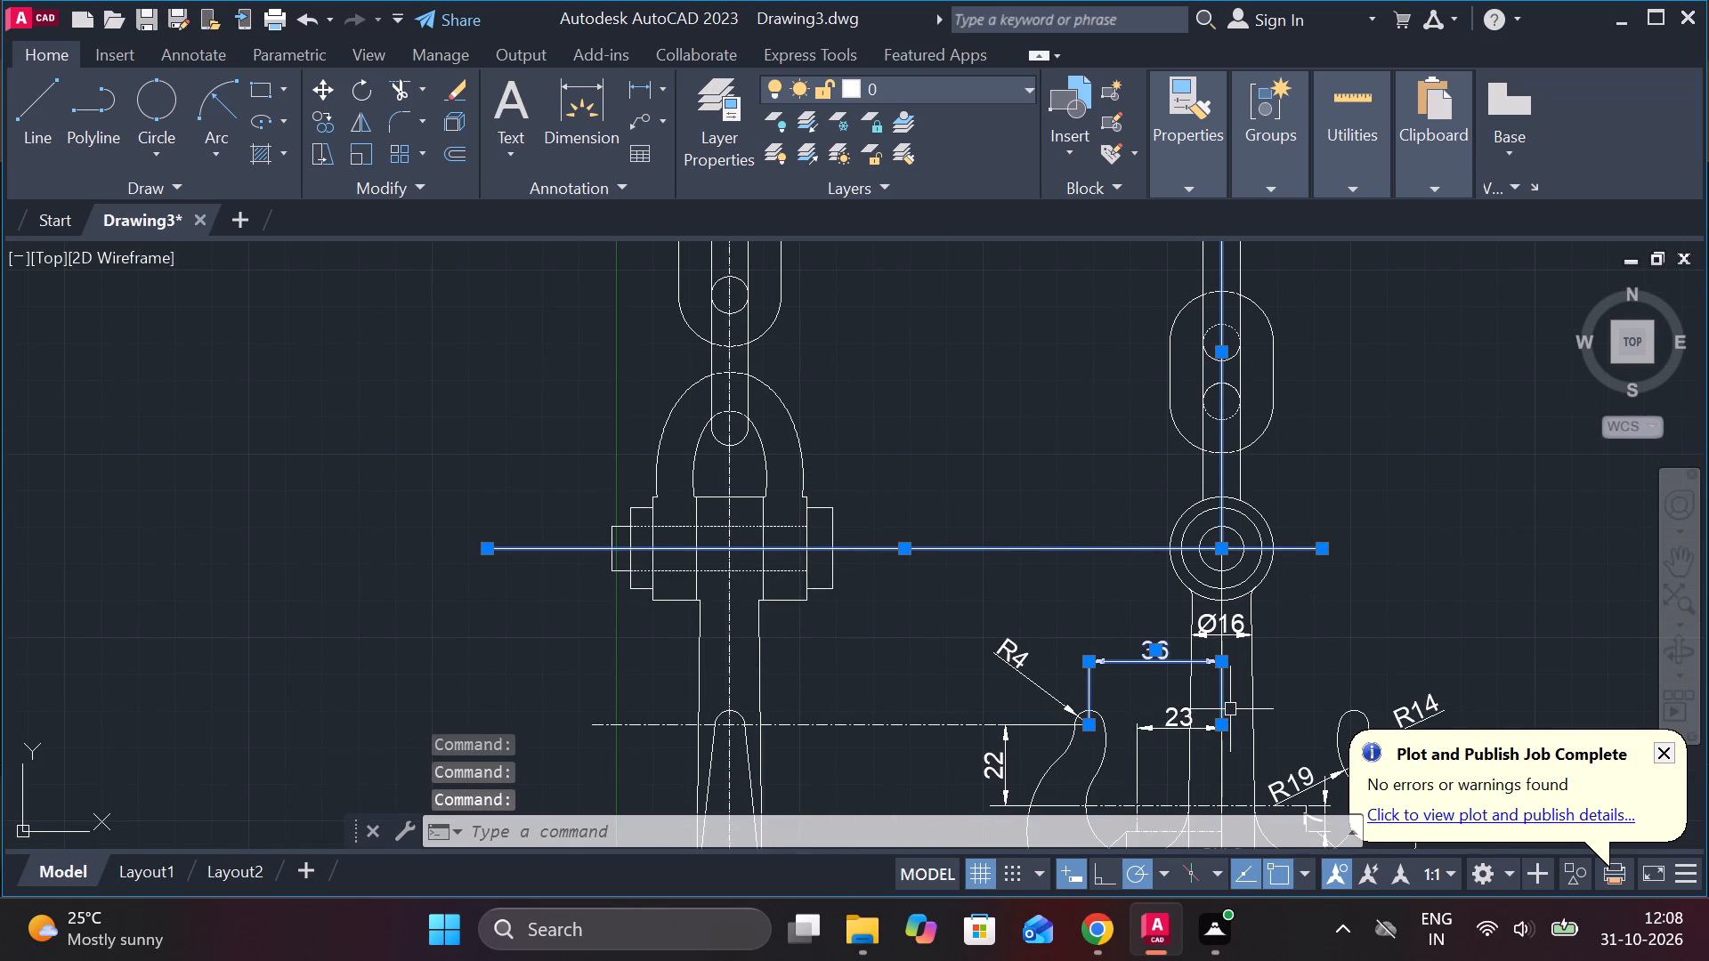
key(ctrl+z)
Draw a closed rectangle from lines, 28 wide and 44 high, in the empty space beside the hook view's wide link.
scroll(994, 551, down, 3)
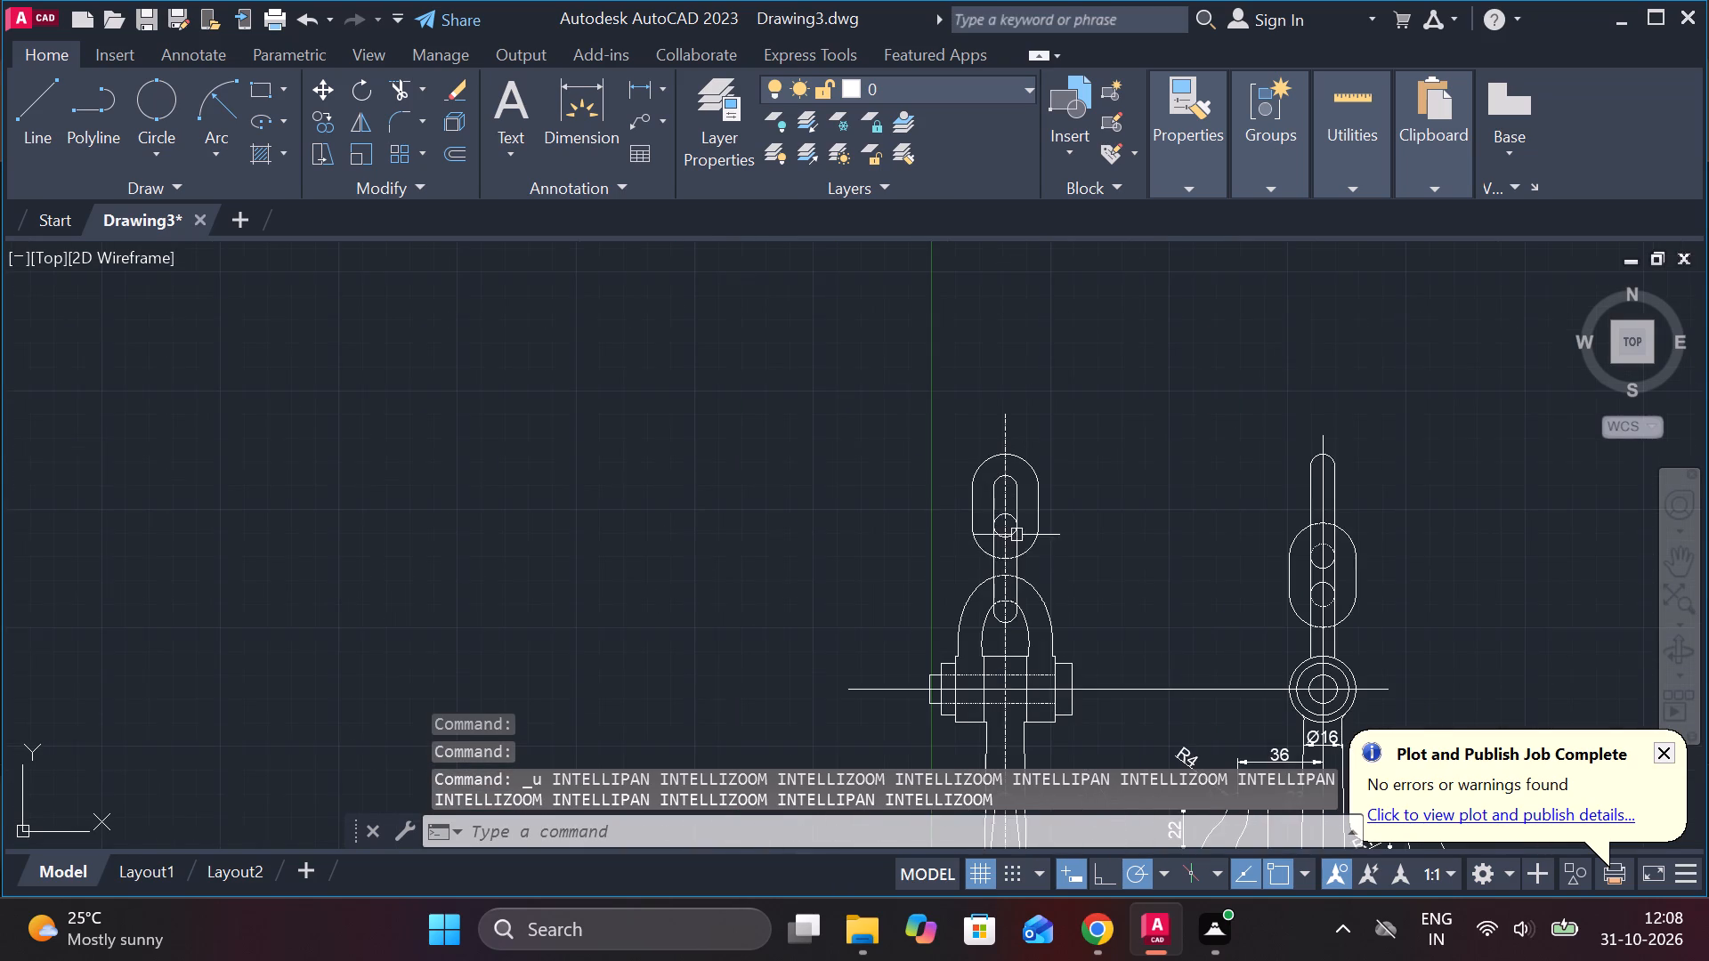
scroll(1016, 535, up, 3)
scroll(938, 373, up, 2)
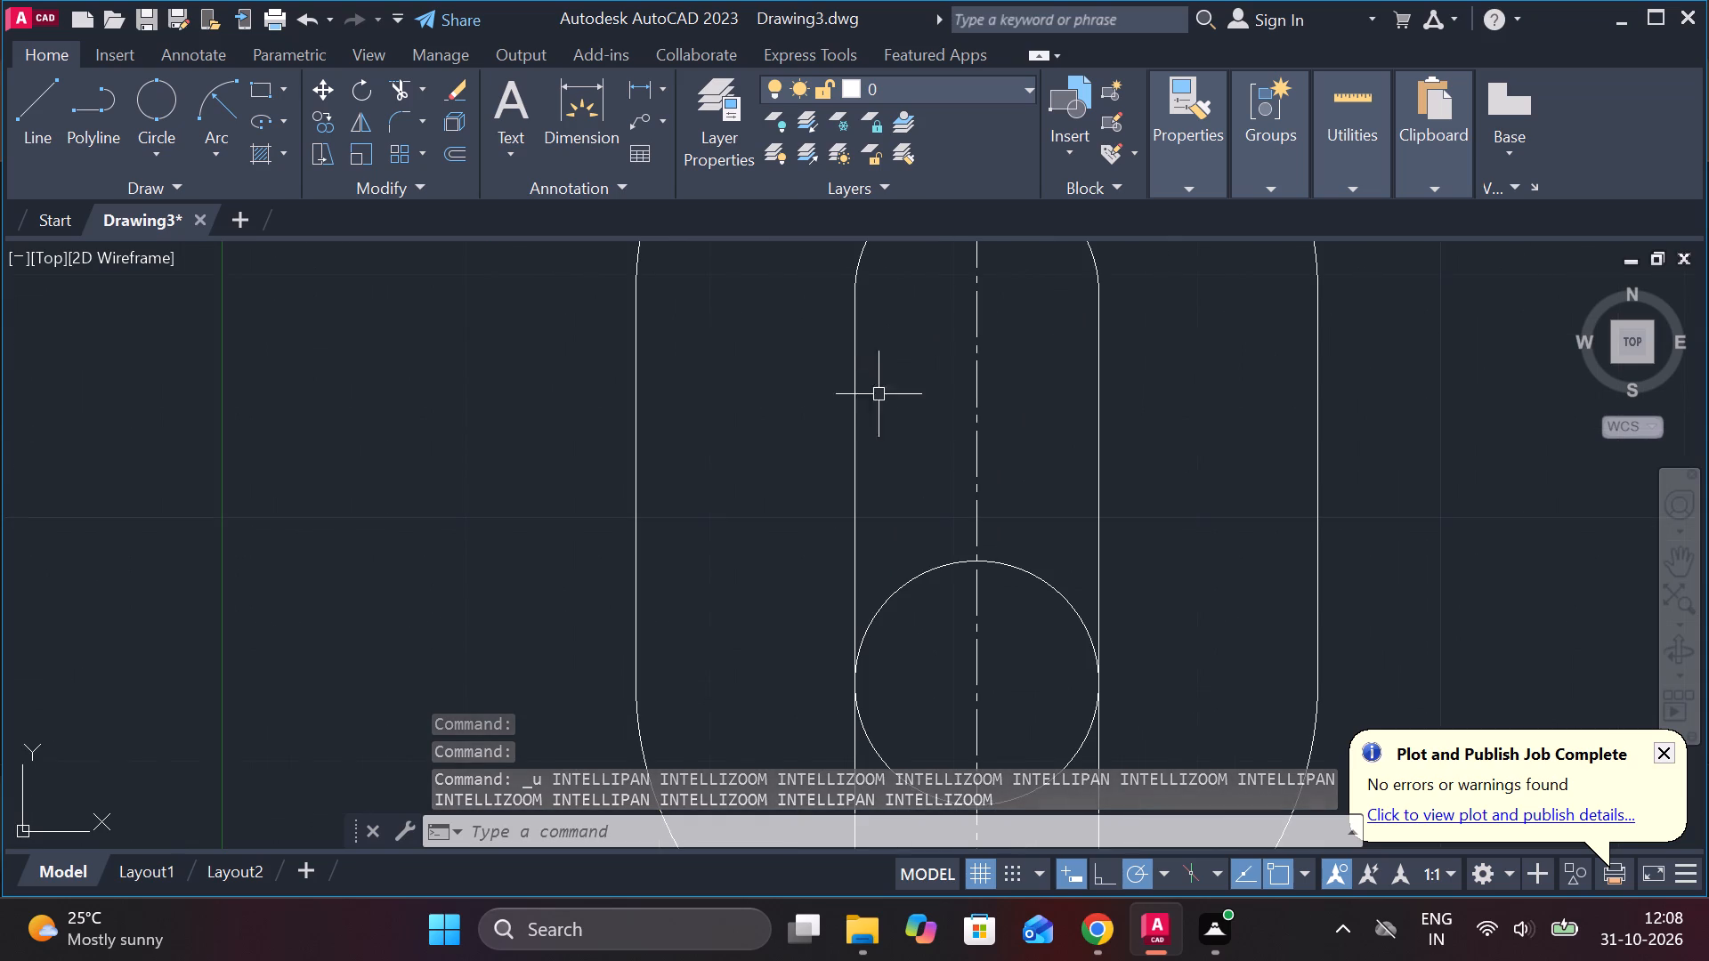
scroll(920, 435, down, 3)
middle_drag(1303, 461, 823, 319)
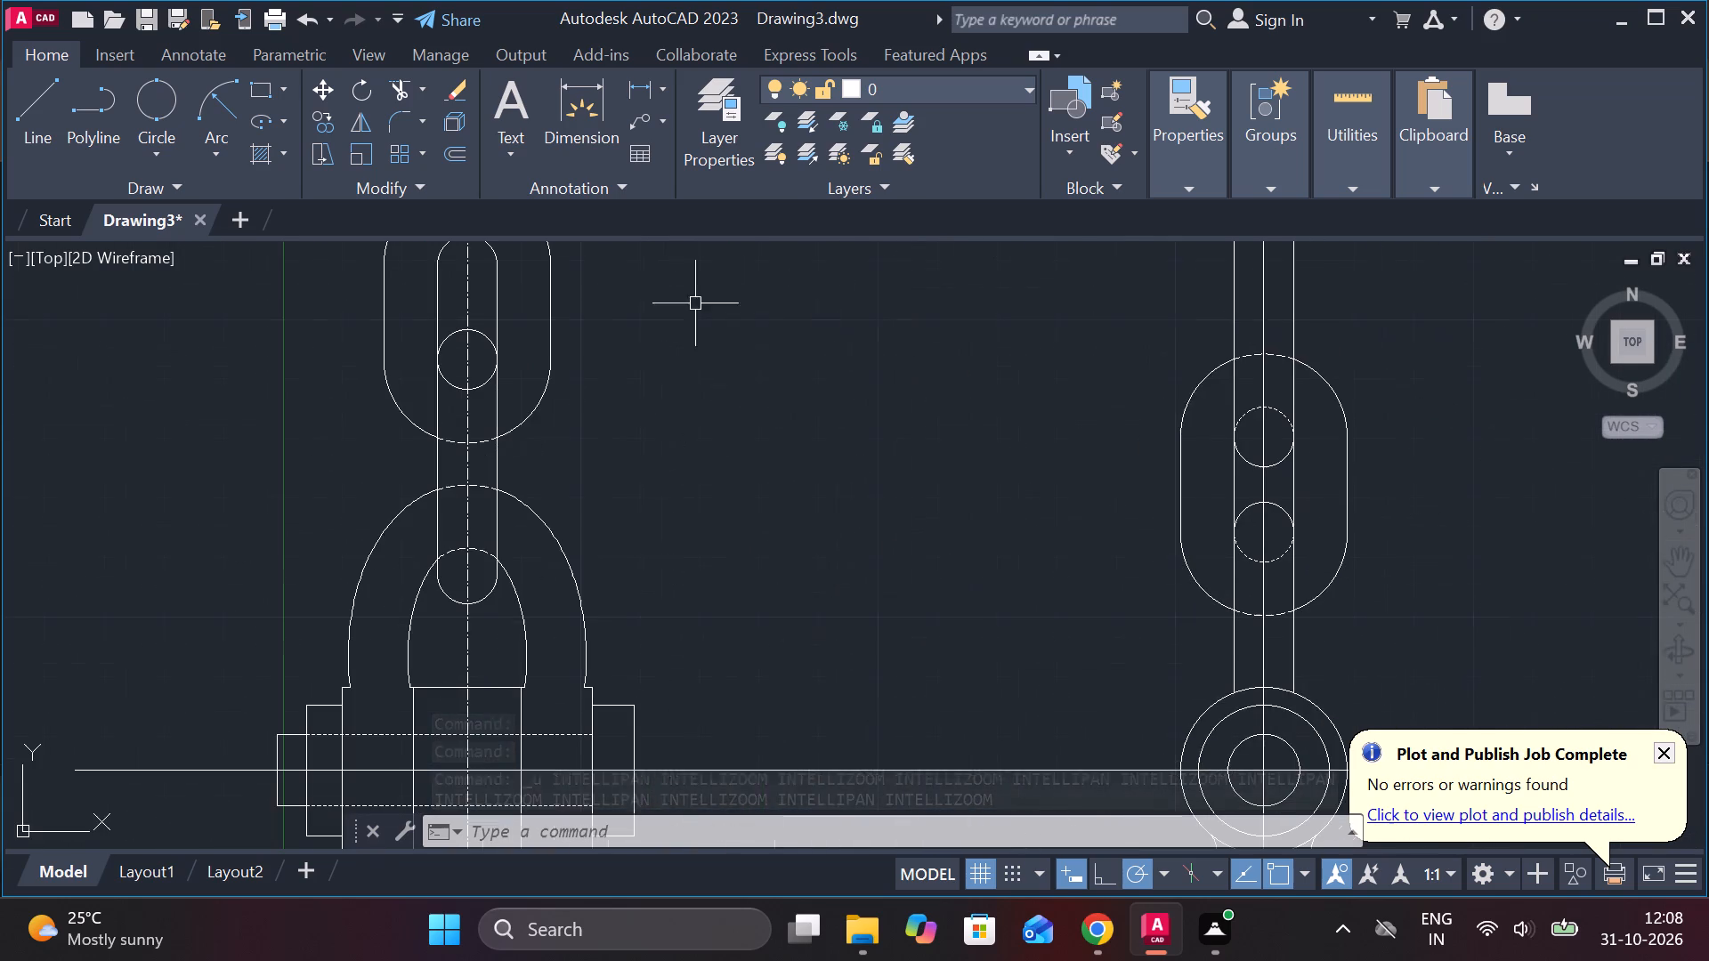
scroll(1366, 435, up, 2)
middle_drag(1355, 436, 1248, 440)
middle_drag(1331, 436, 1156, 435)
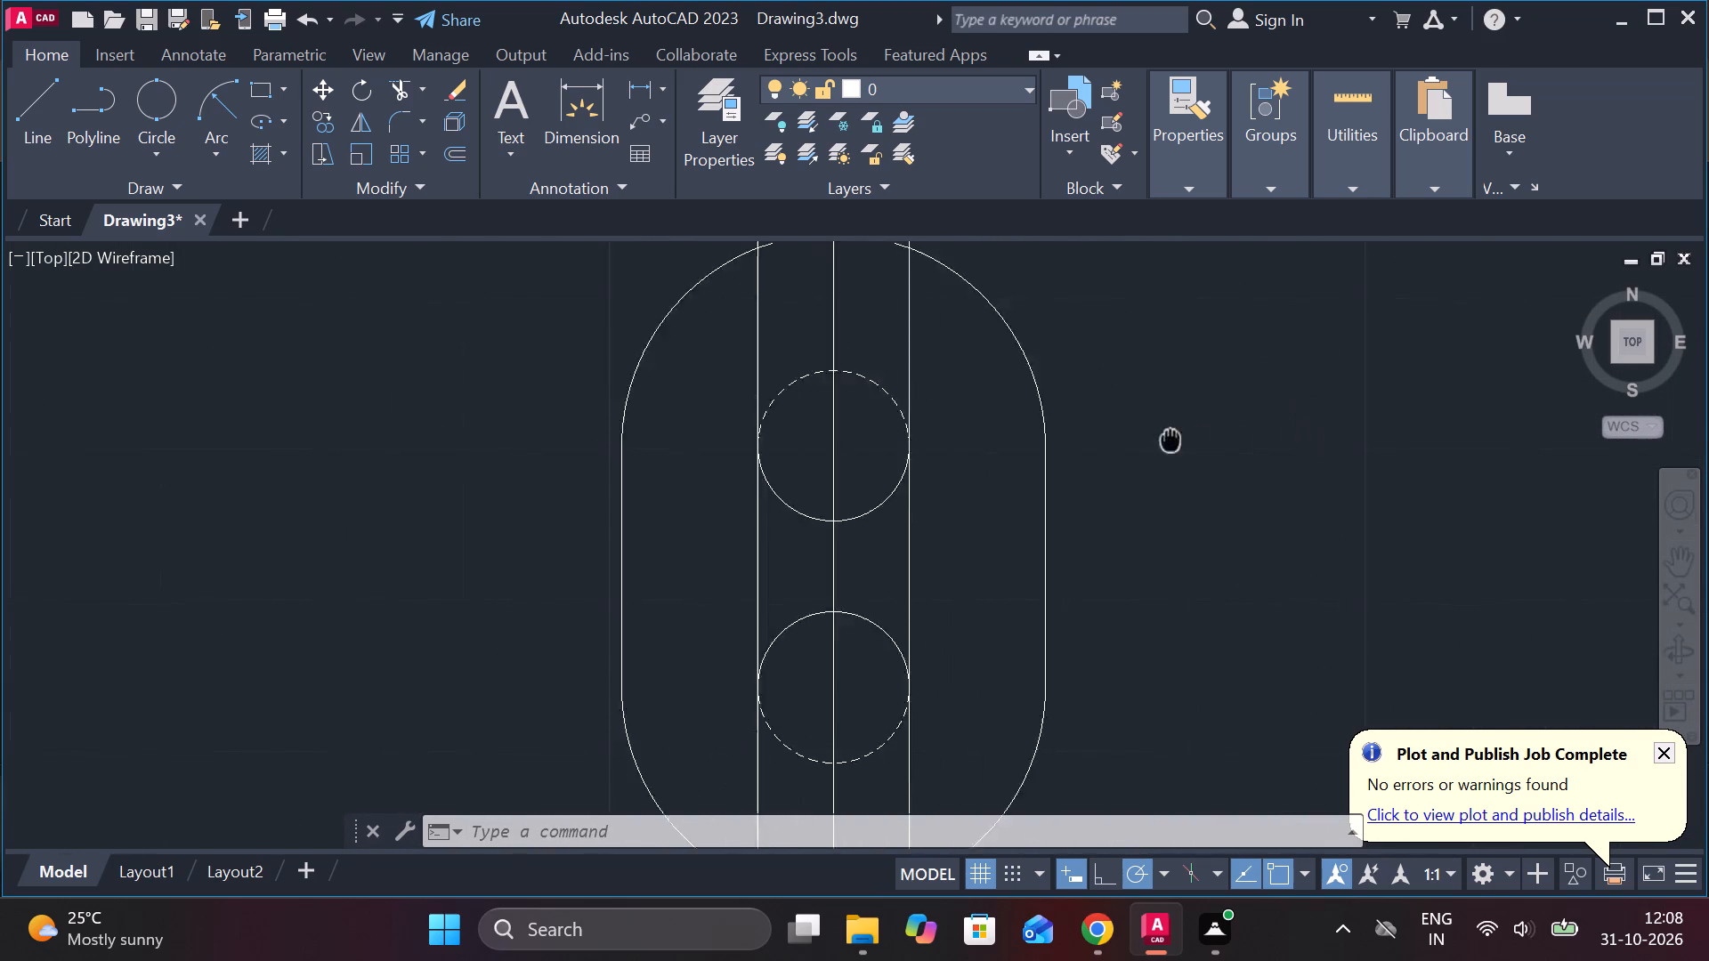
middle_drag(1156, 435, 1037, 431)
key(l)
key(Return)
click(1103, 359)
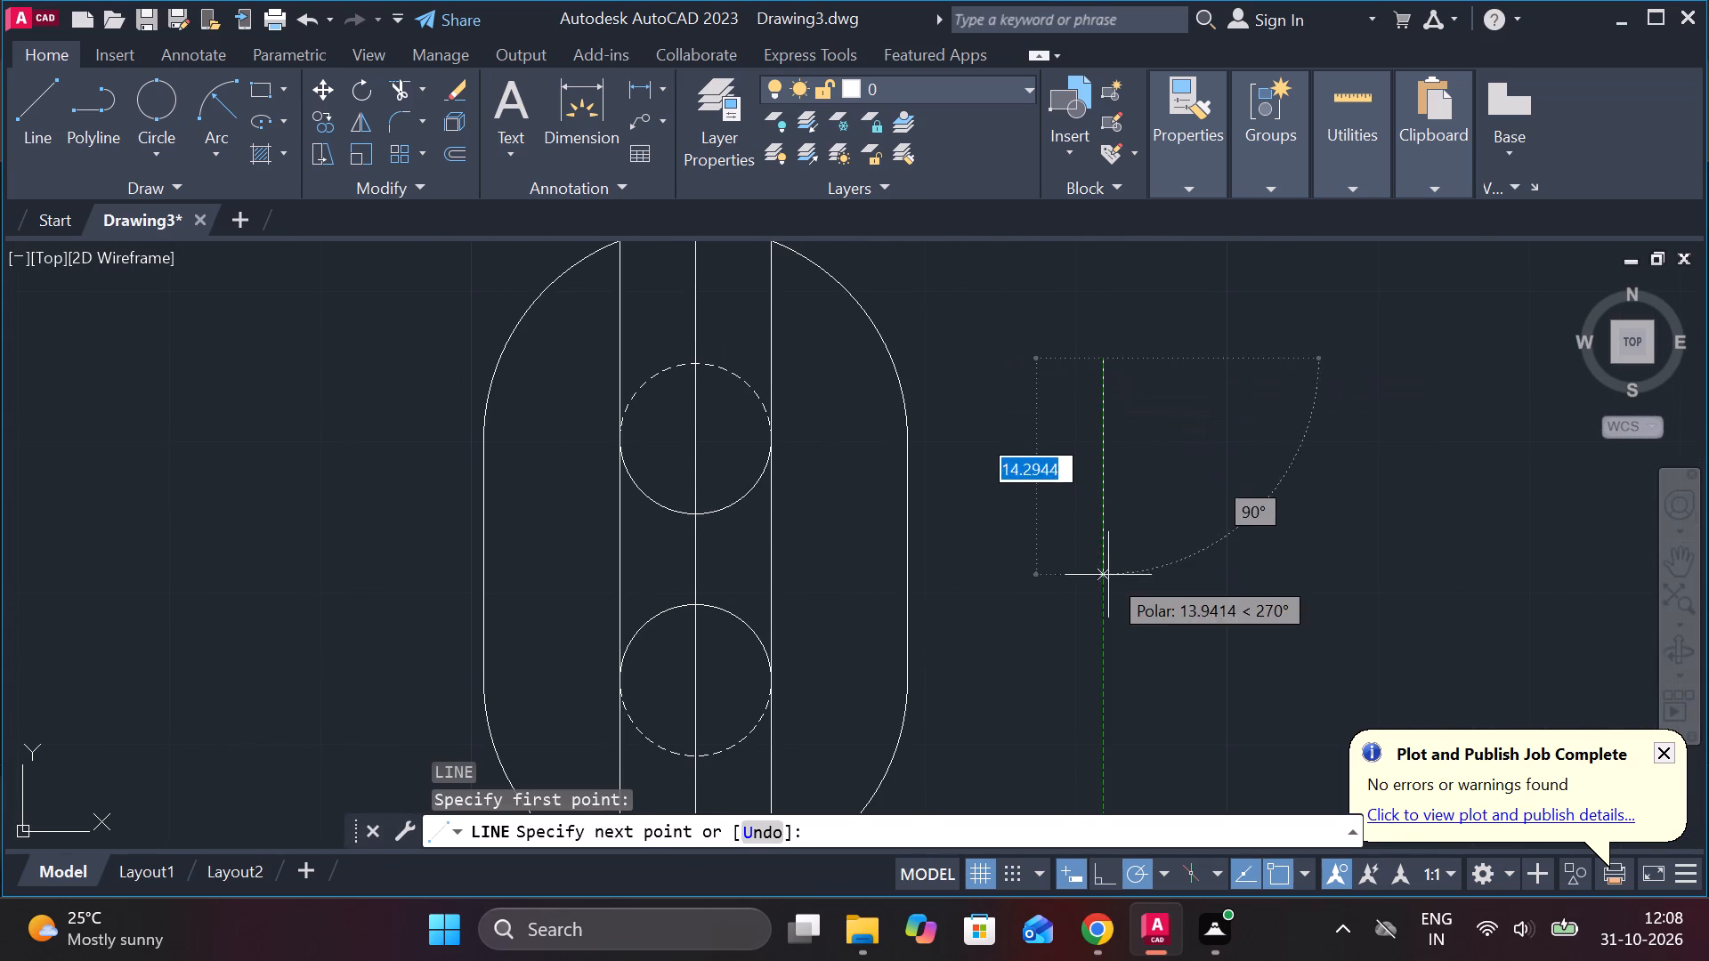
text(44)
key(space)
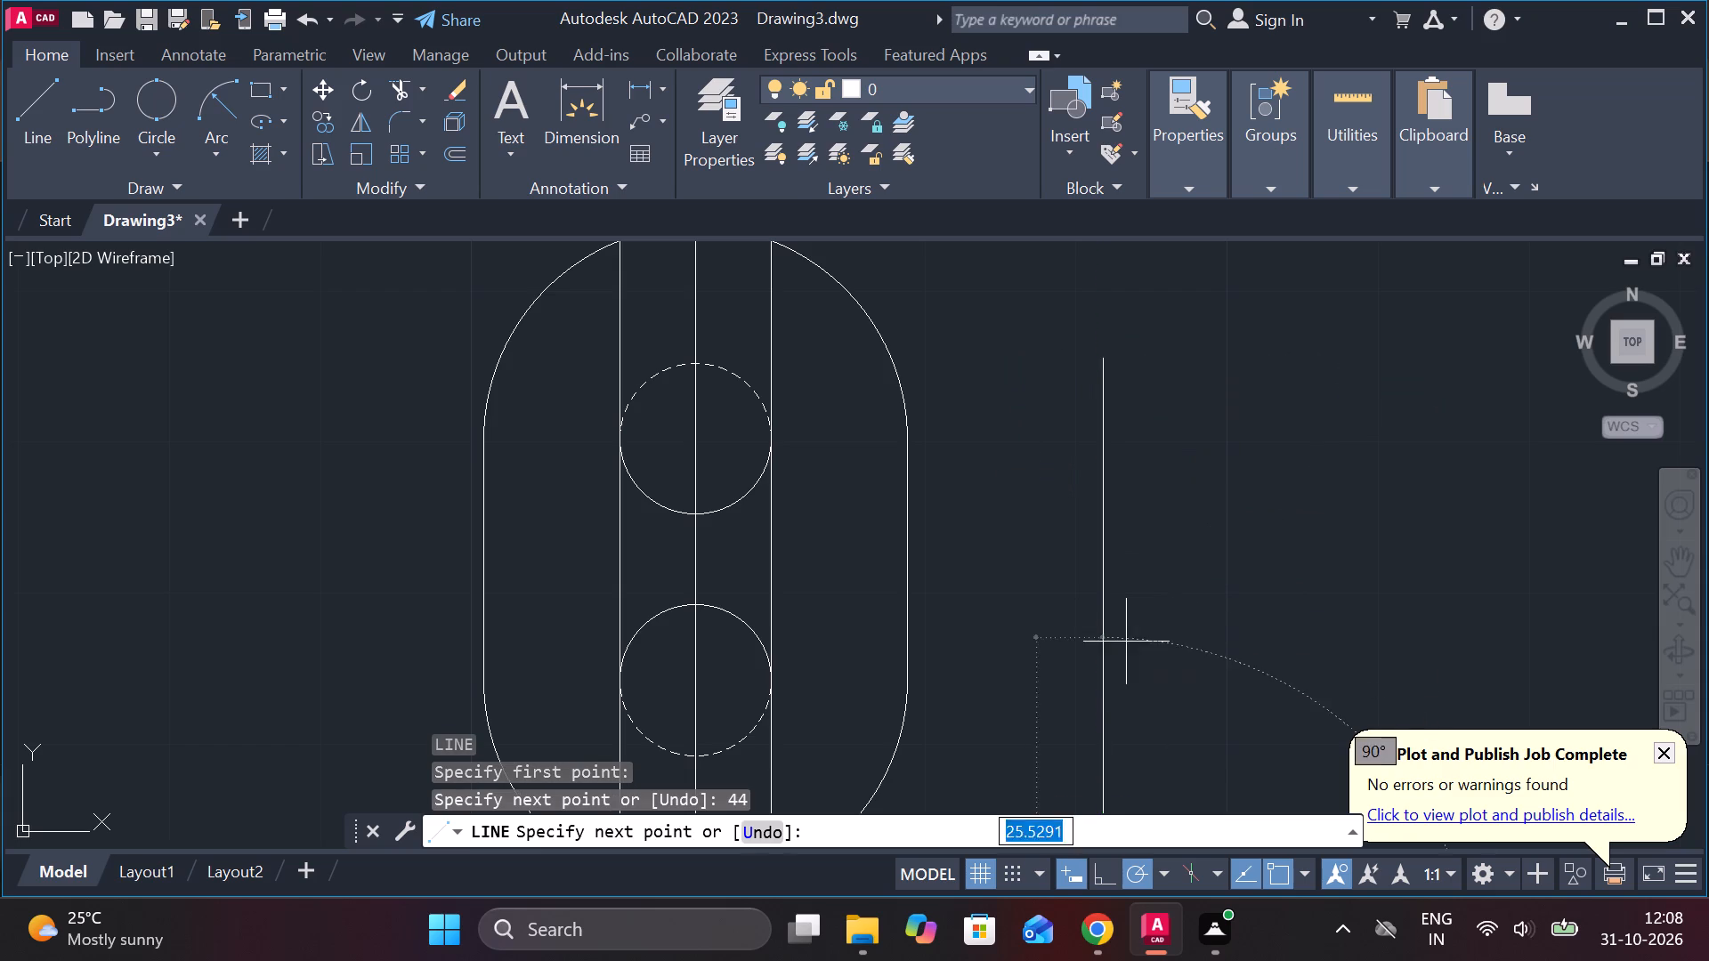
middle_drag(1293, 579, 1187, 329)
scroll(1188, 358, down, 1)
scroll(1288, 633, down, 1)
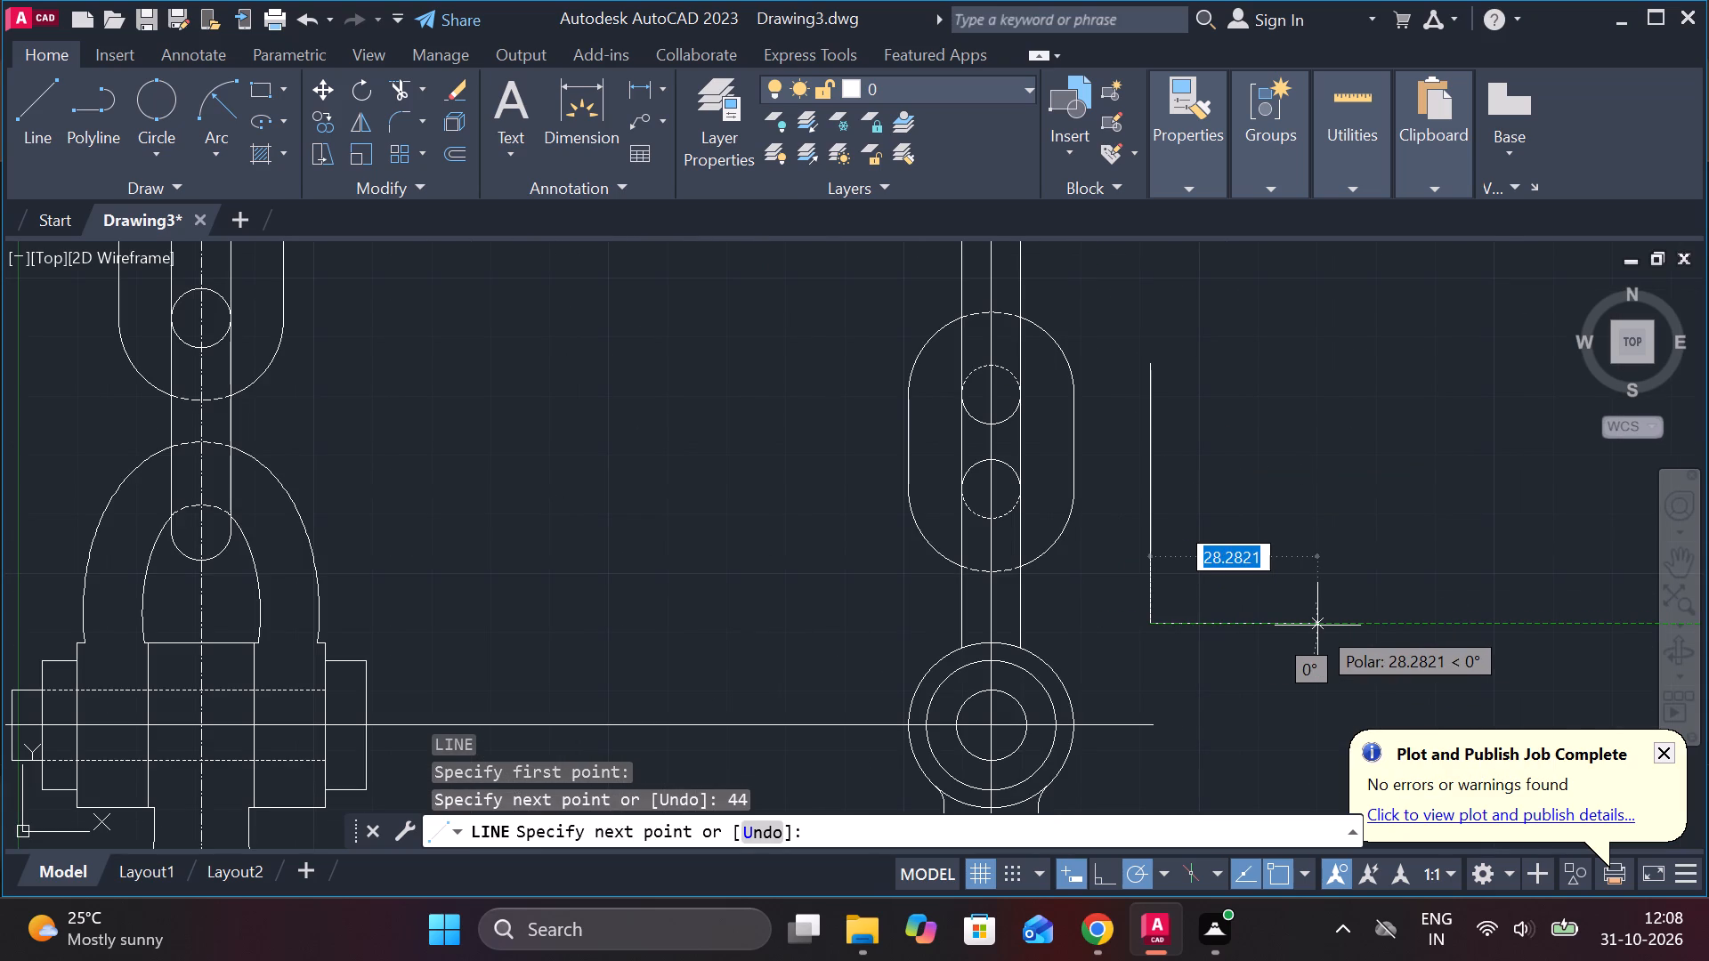
text(28)
key(space)
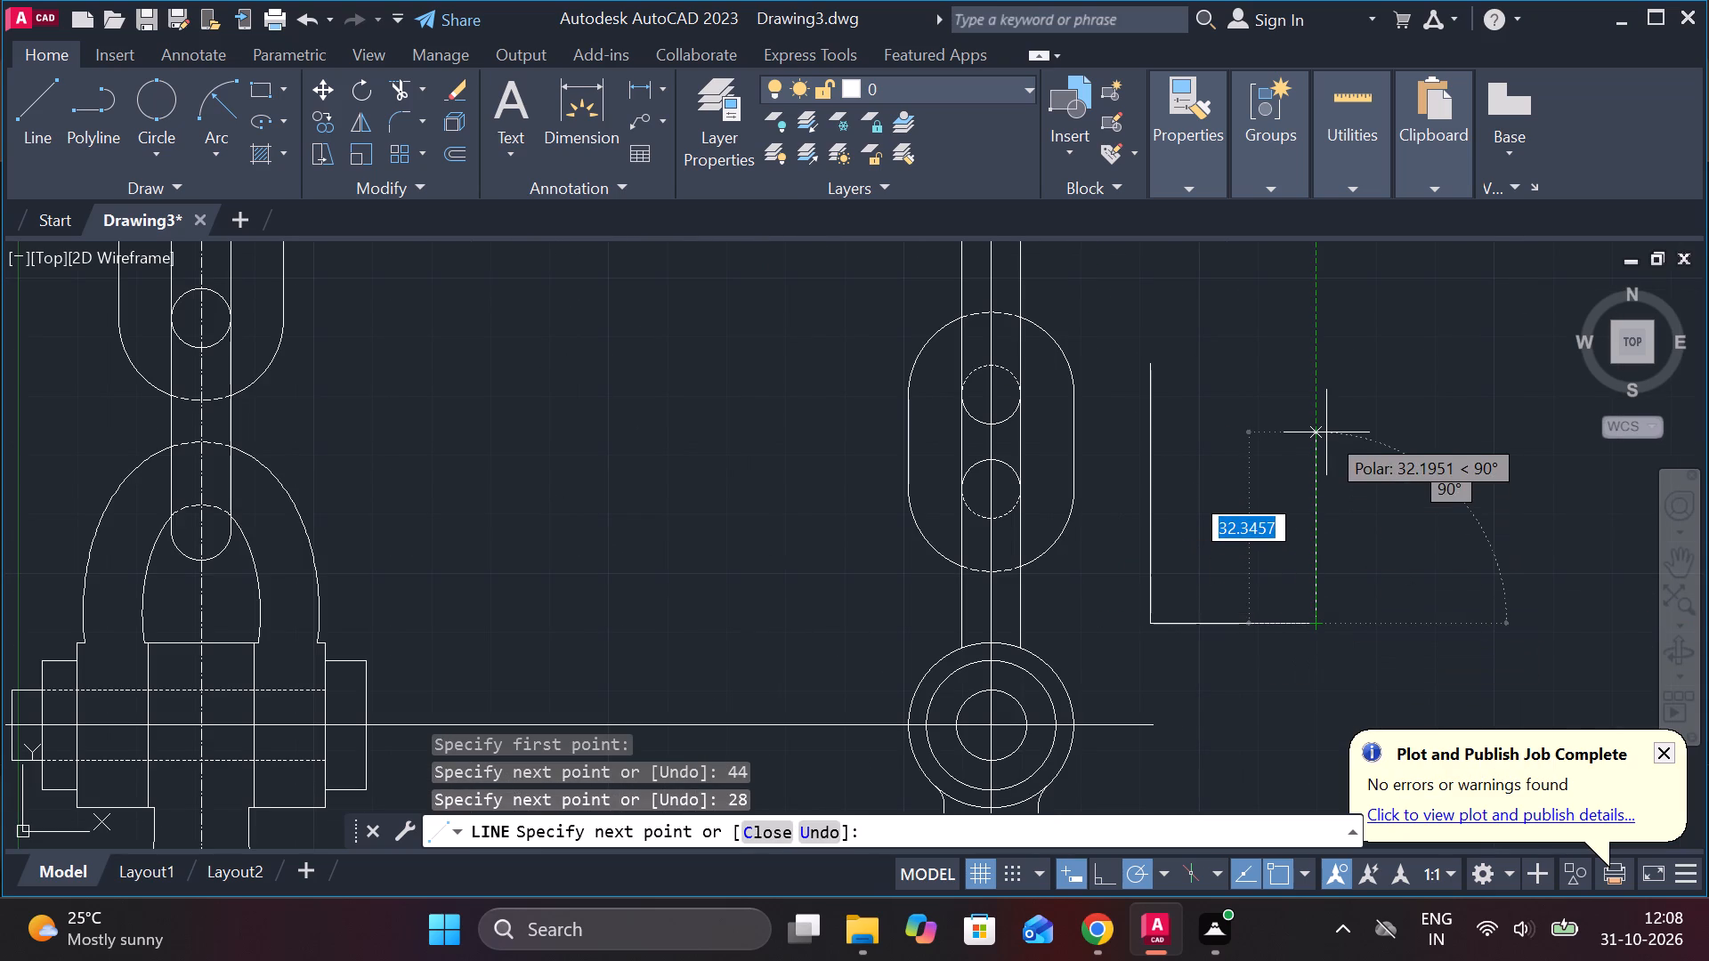
text(44)
key(space)
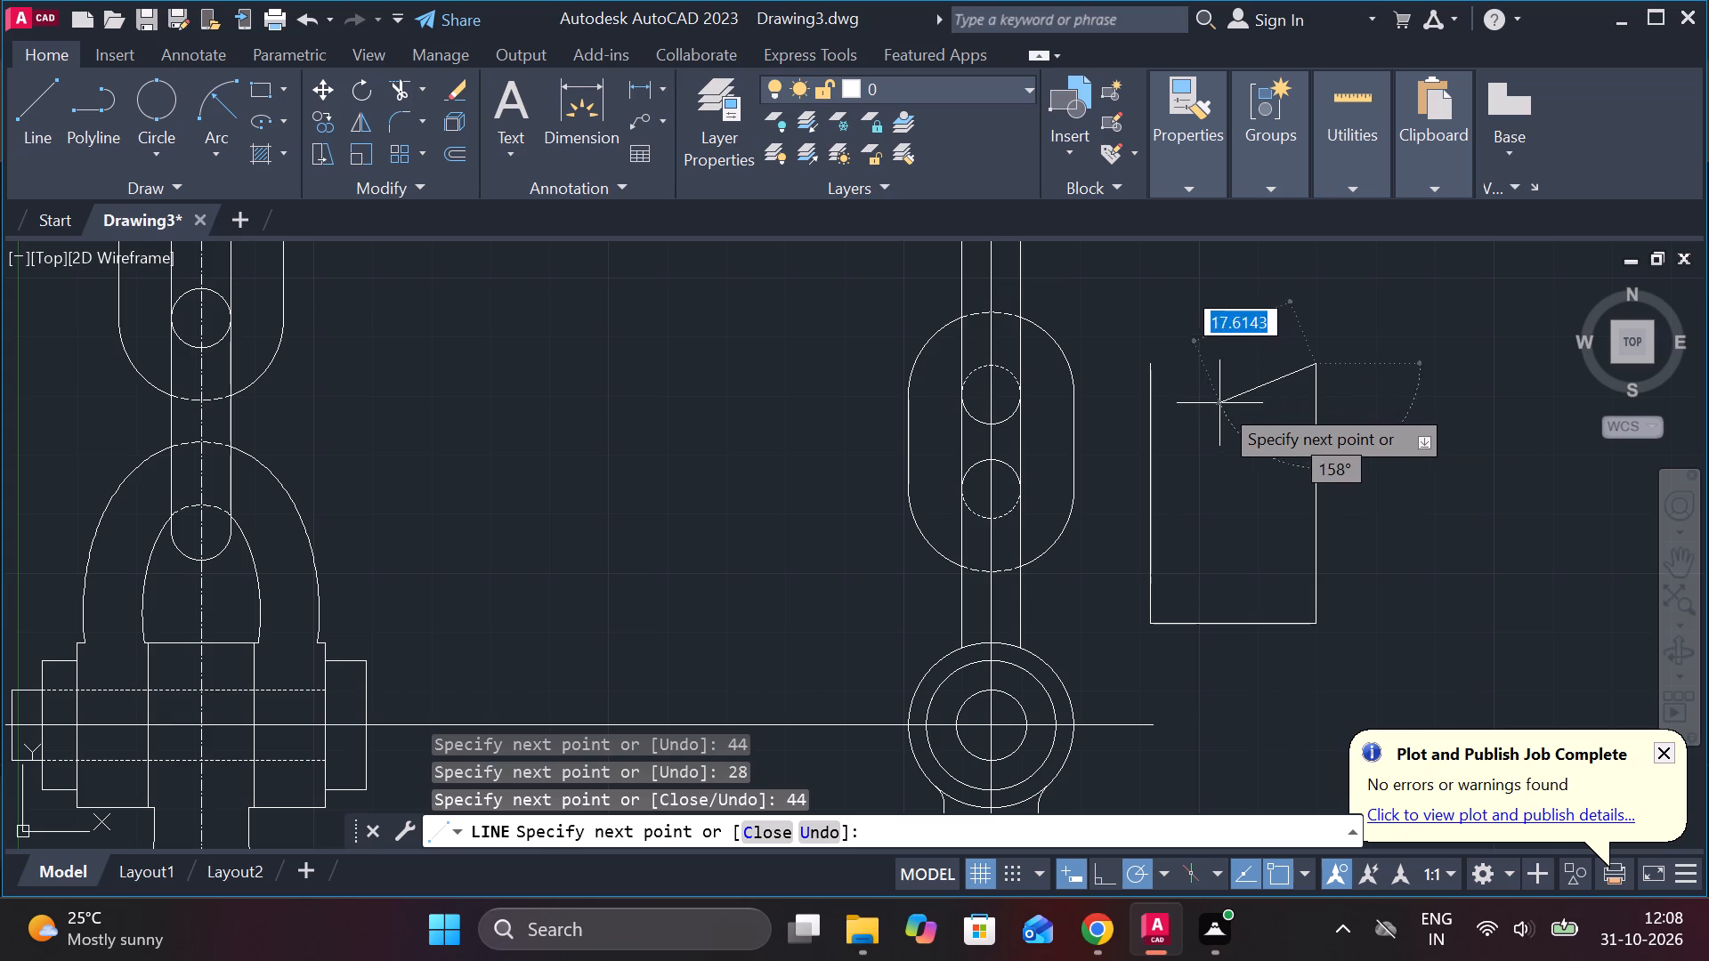
click(1140, 367)
key(Escape)
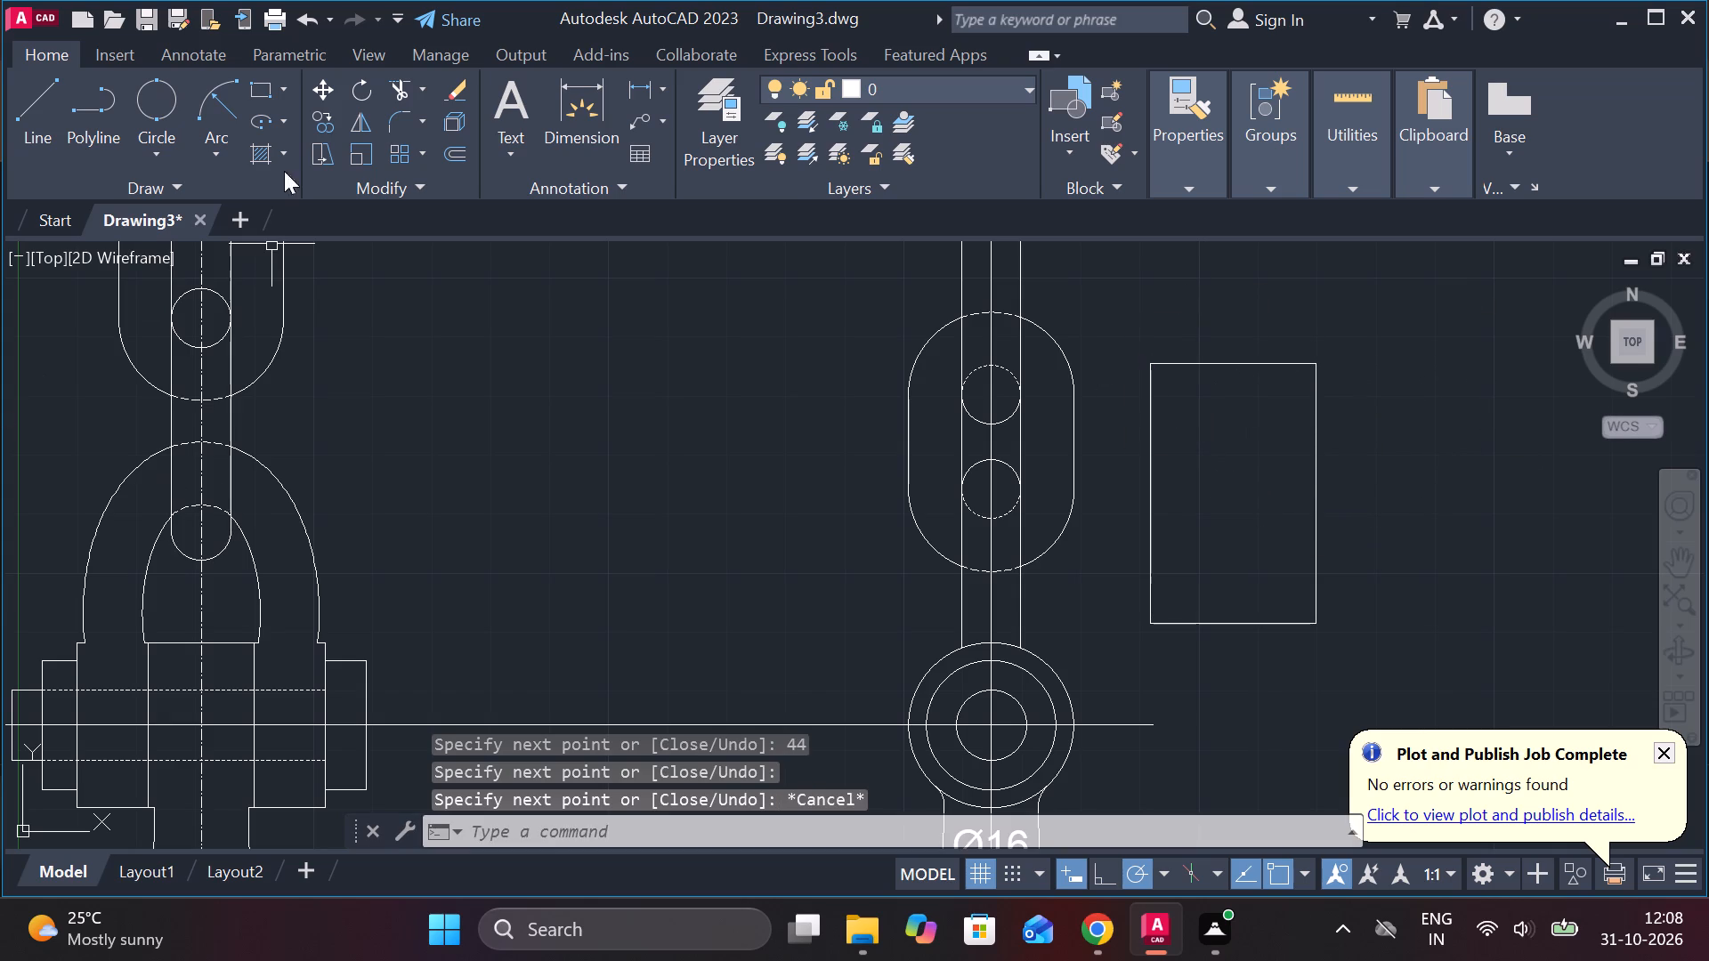
Draw two circles inside the rectangle, one tangent to its top and both sides, the other to its bottom and both sides.
click(163, 162)
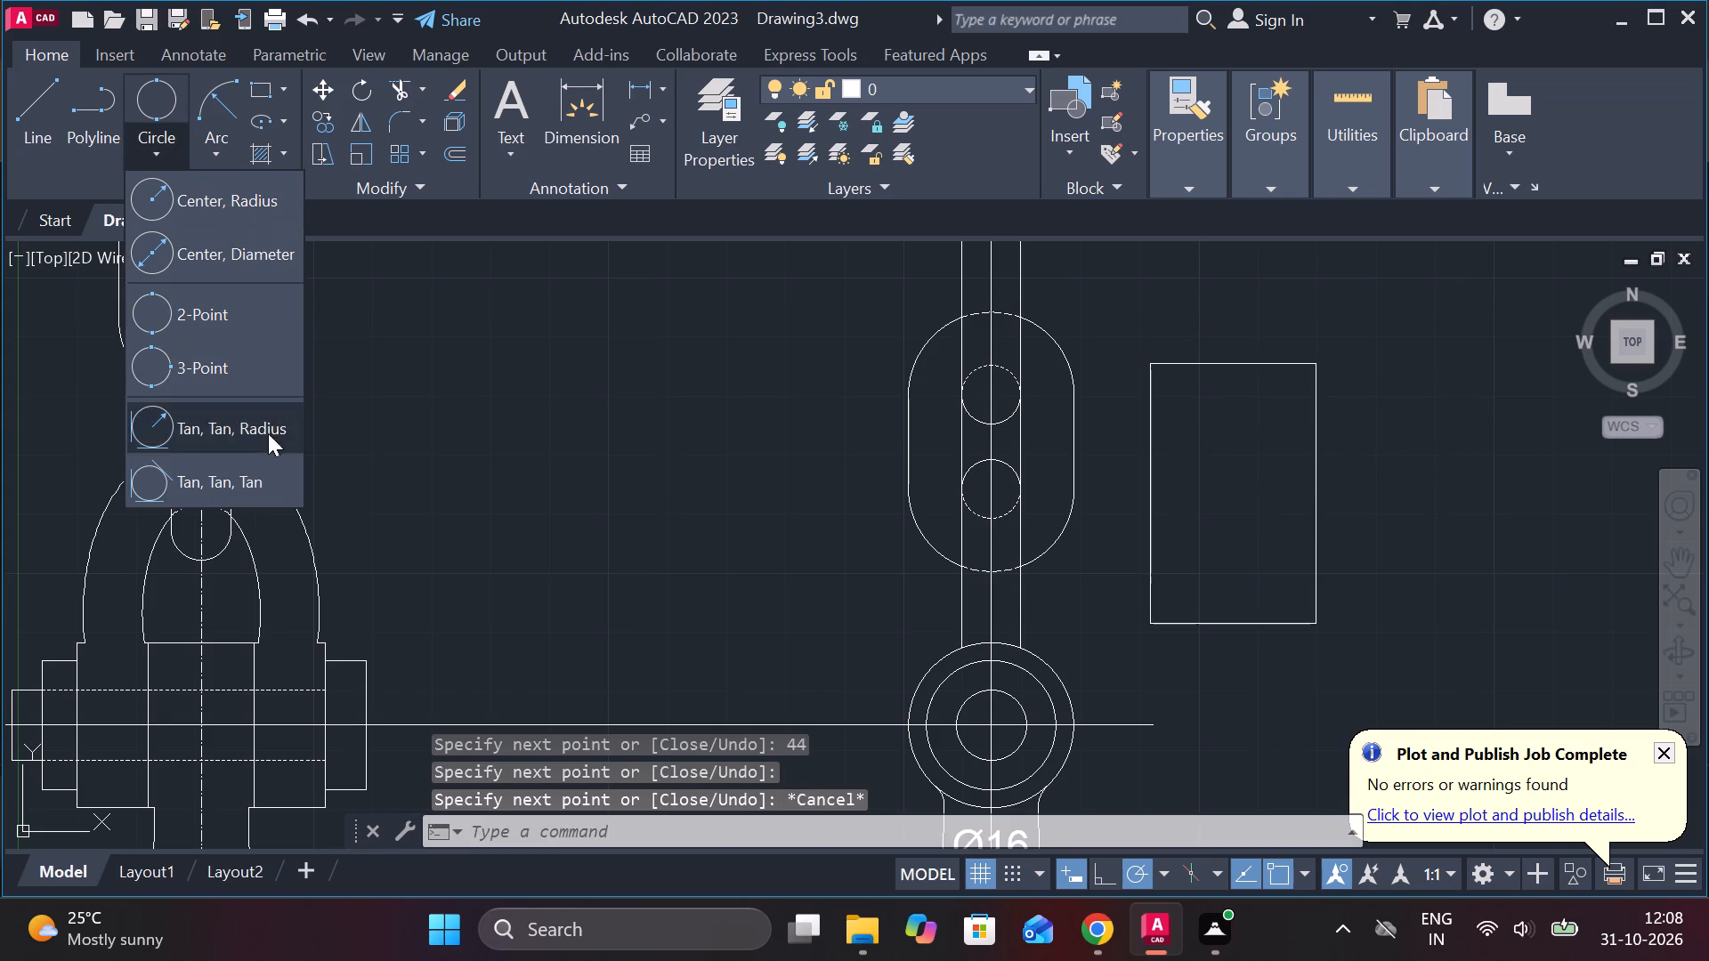
click(245, 474)
click(1230, 355)
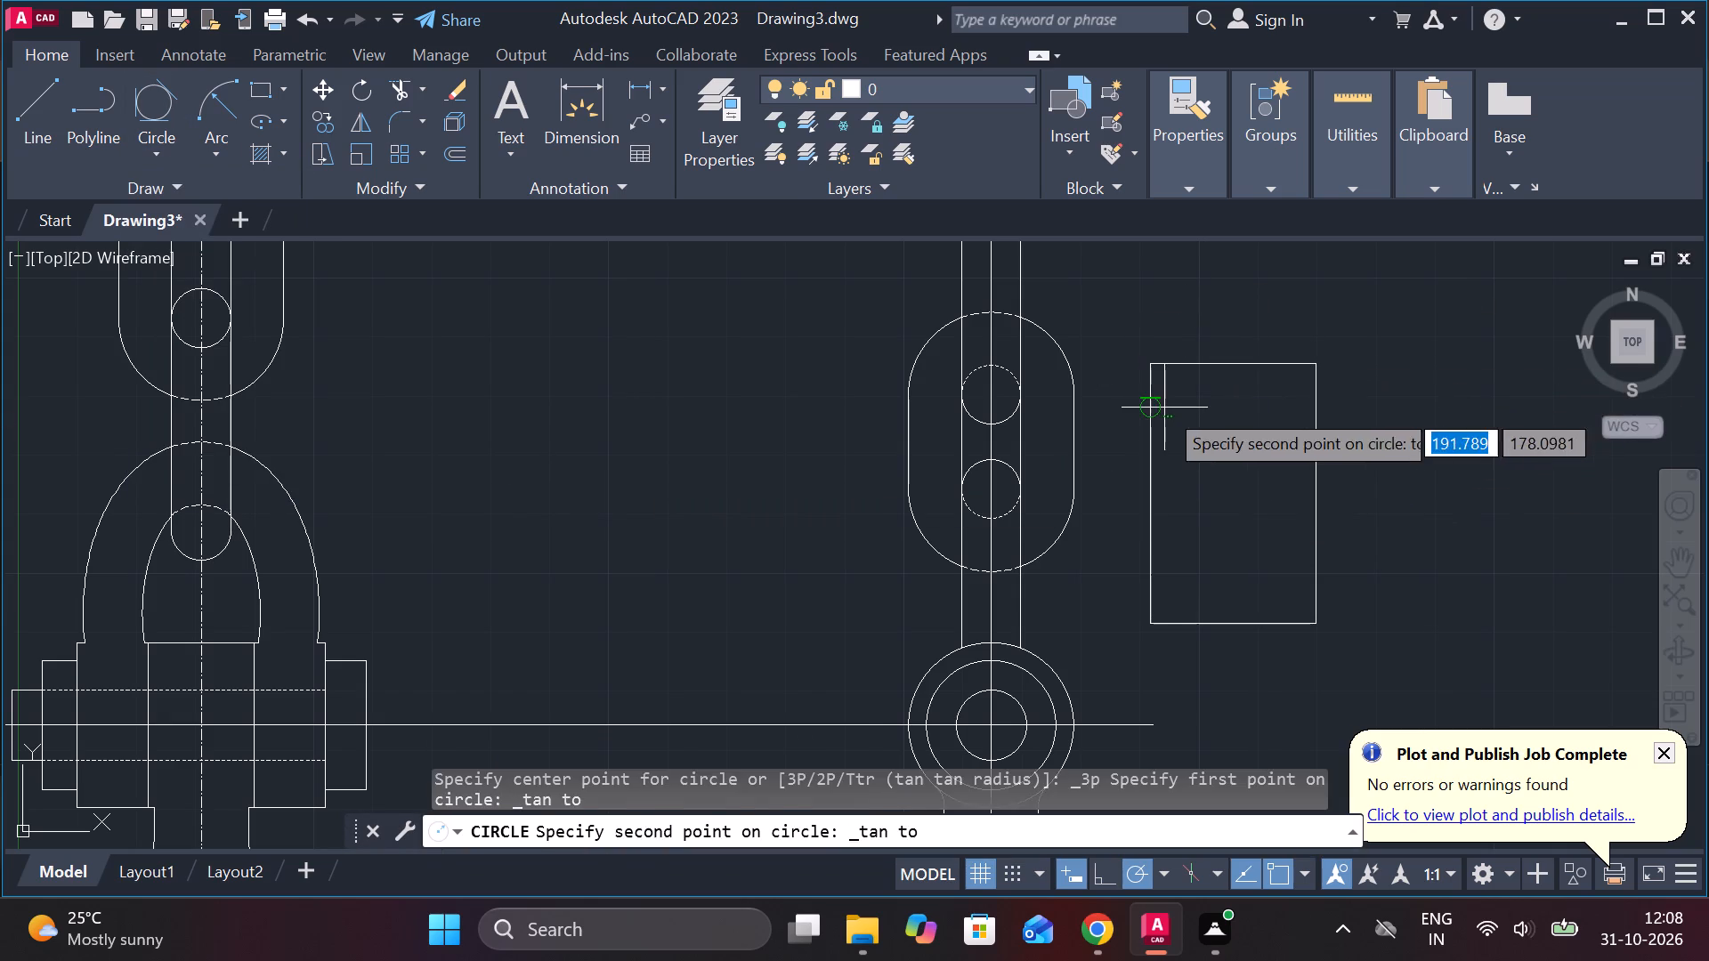
click(1164, 408)
click(1300, 402)
click(165, 101)
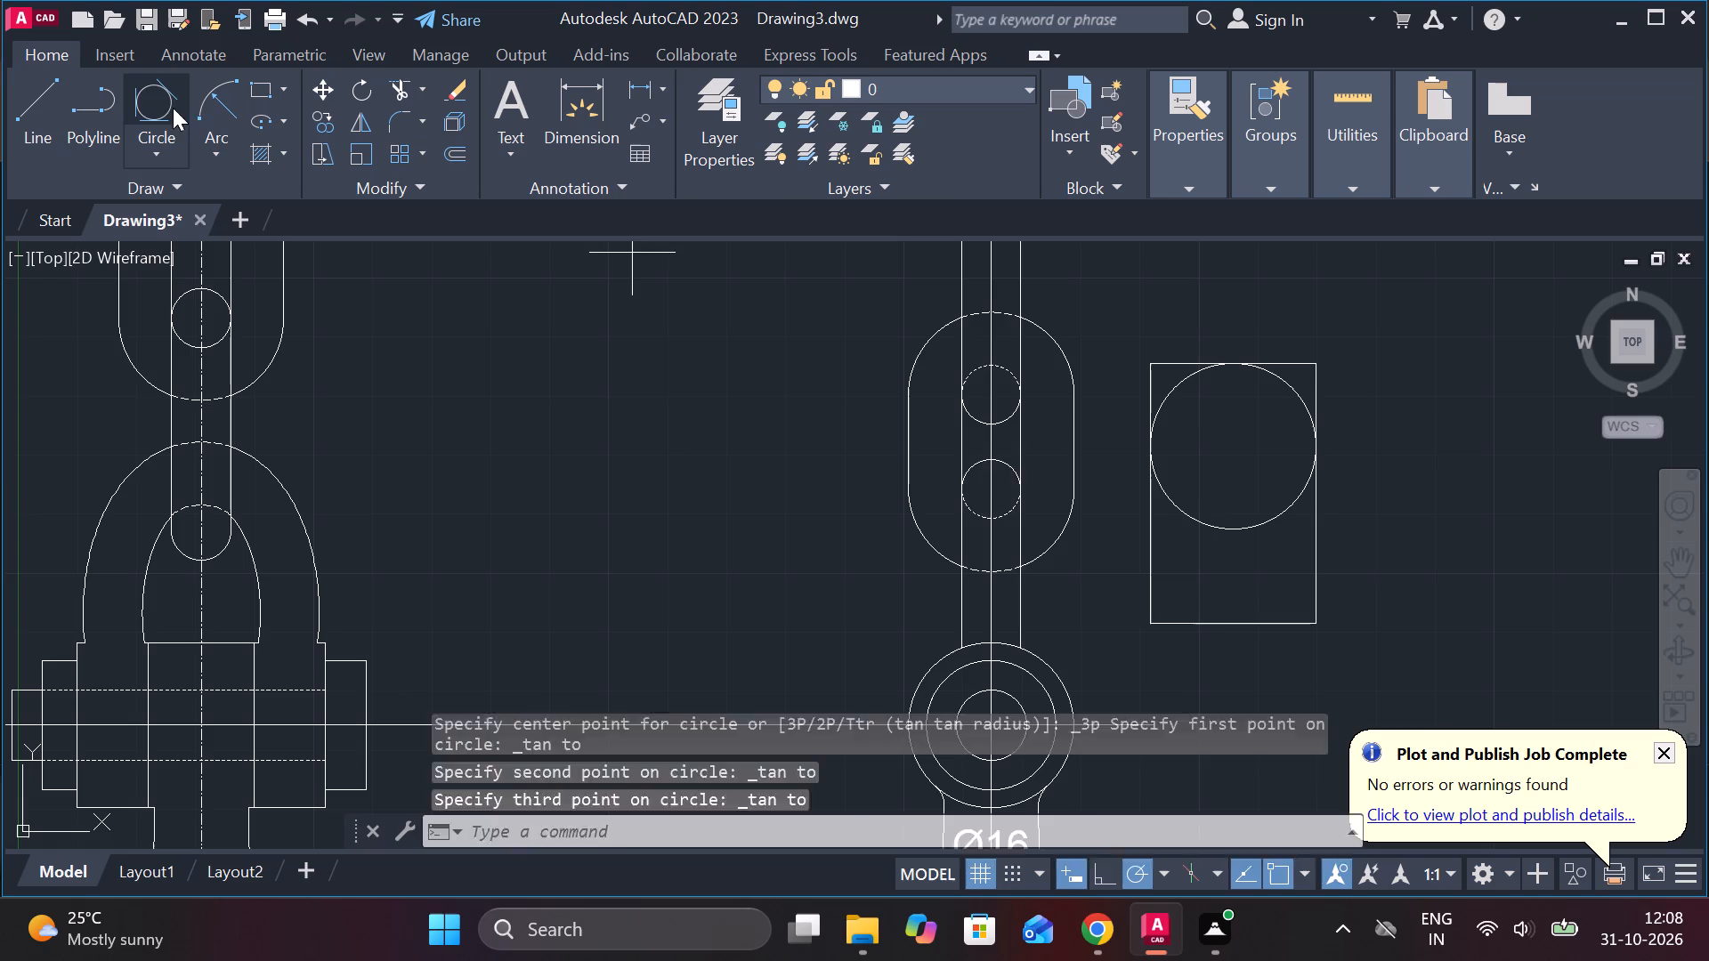
click(1136, 577)
click(1187, 613)
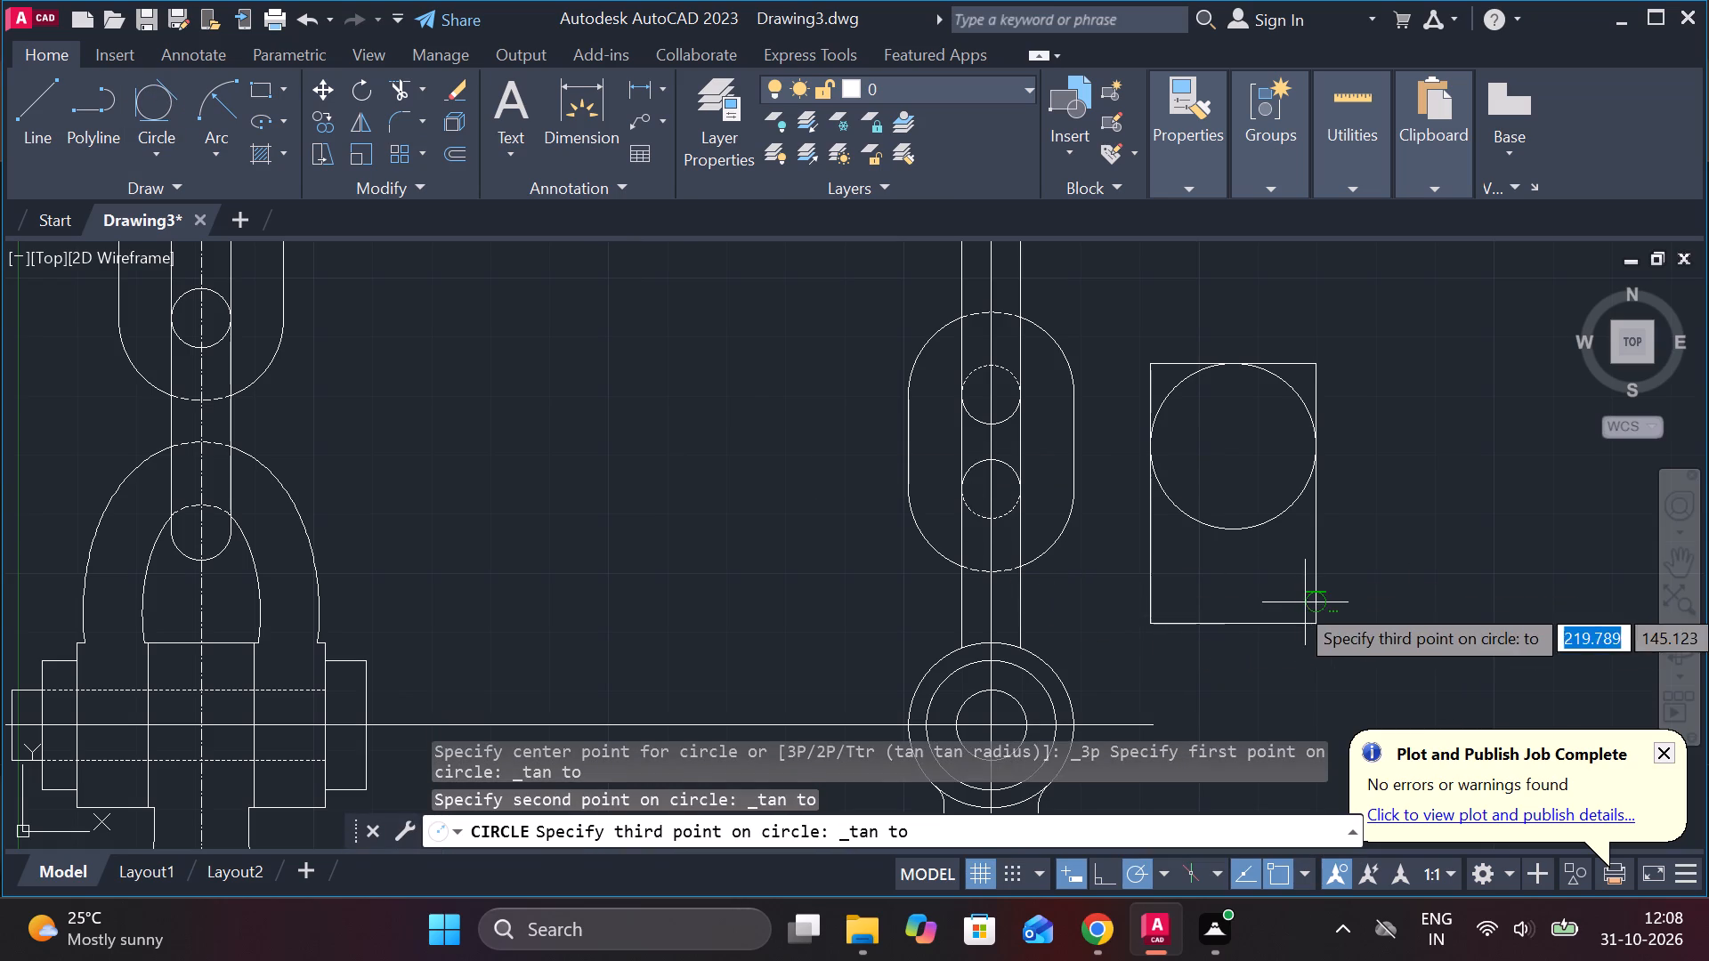
click(1305, 601)
Trim away the rectangle's four corners outside the two tangent circles.
text(tr)
key(space)
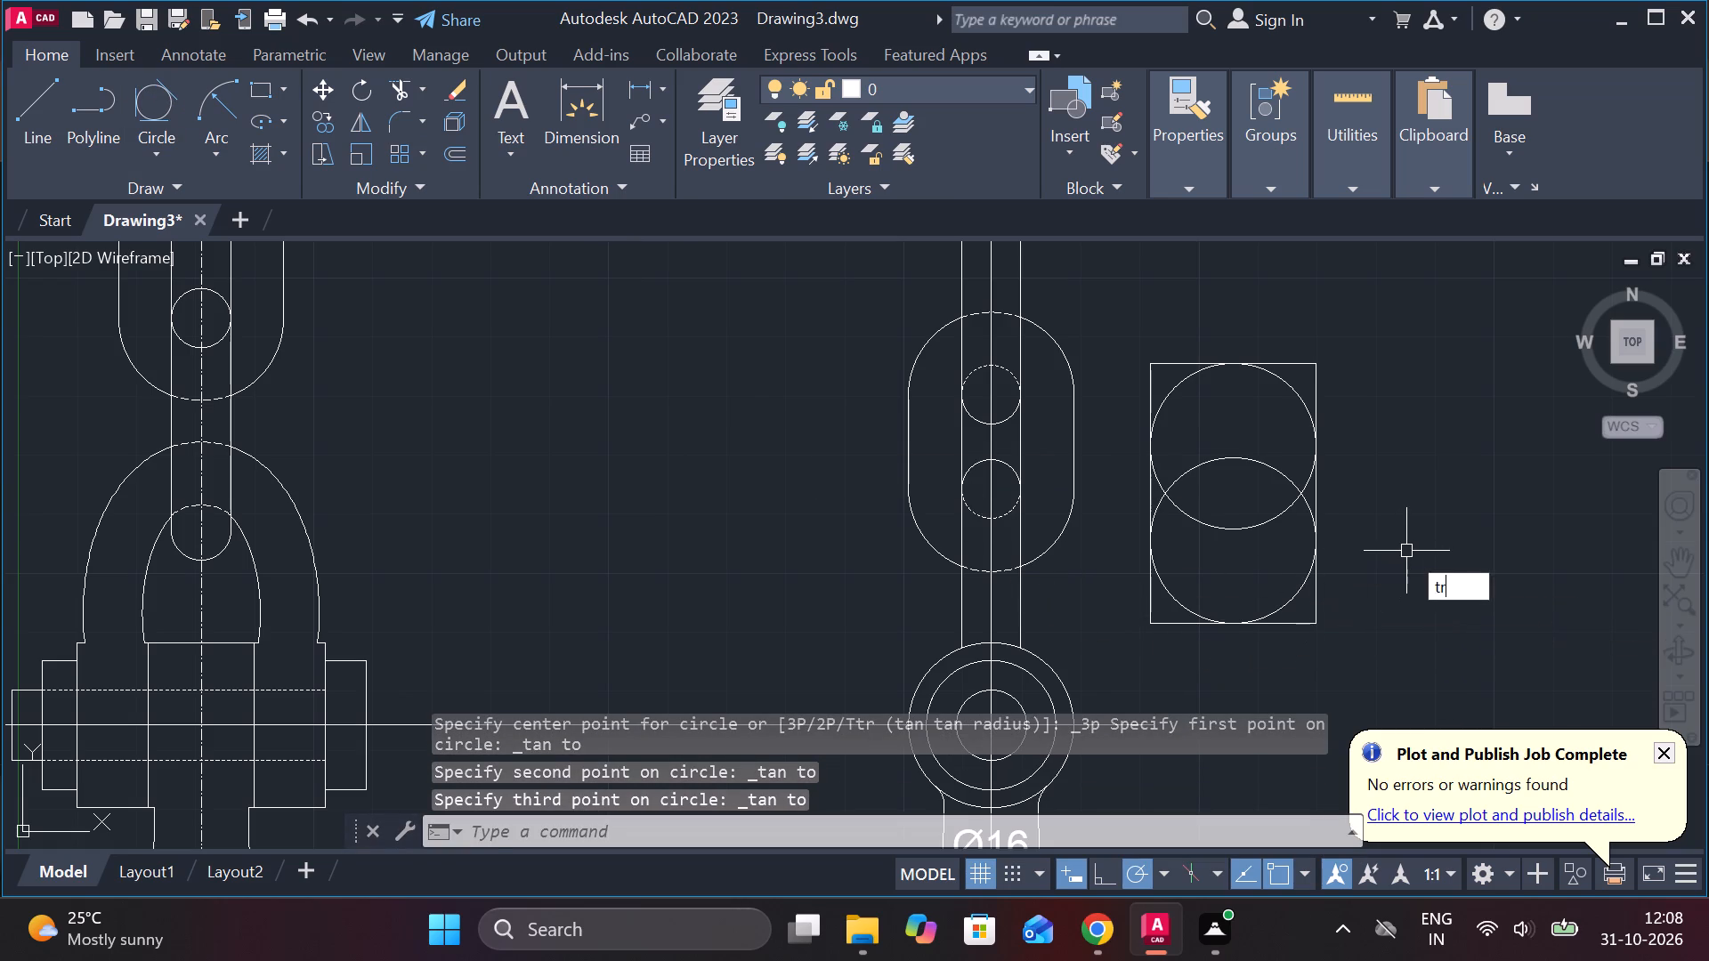
click(1151, 372)
click(1159, 355)
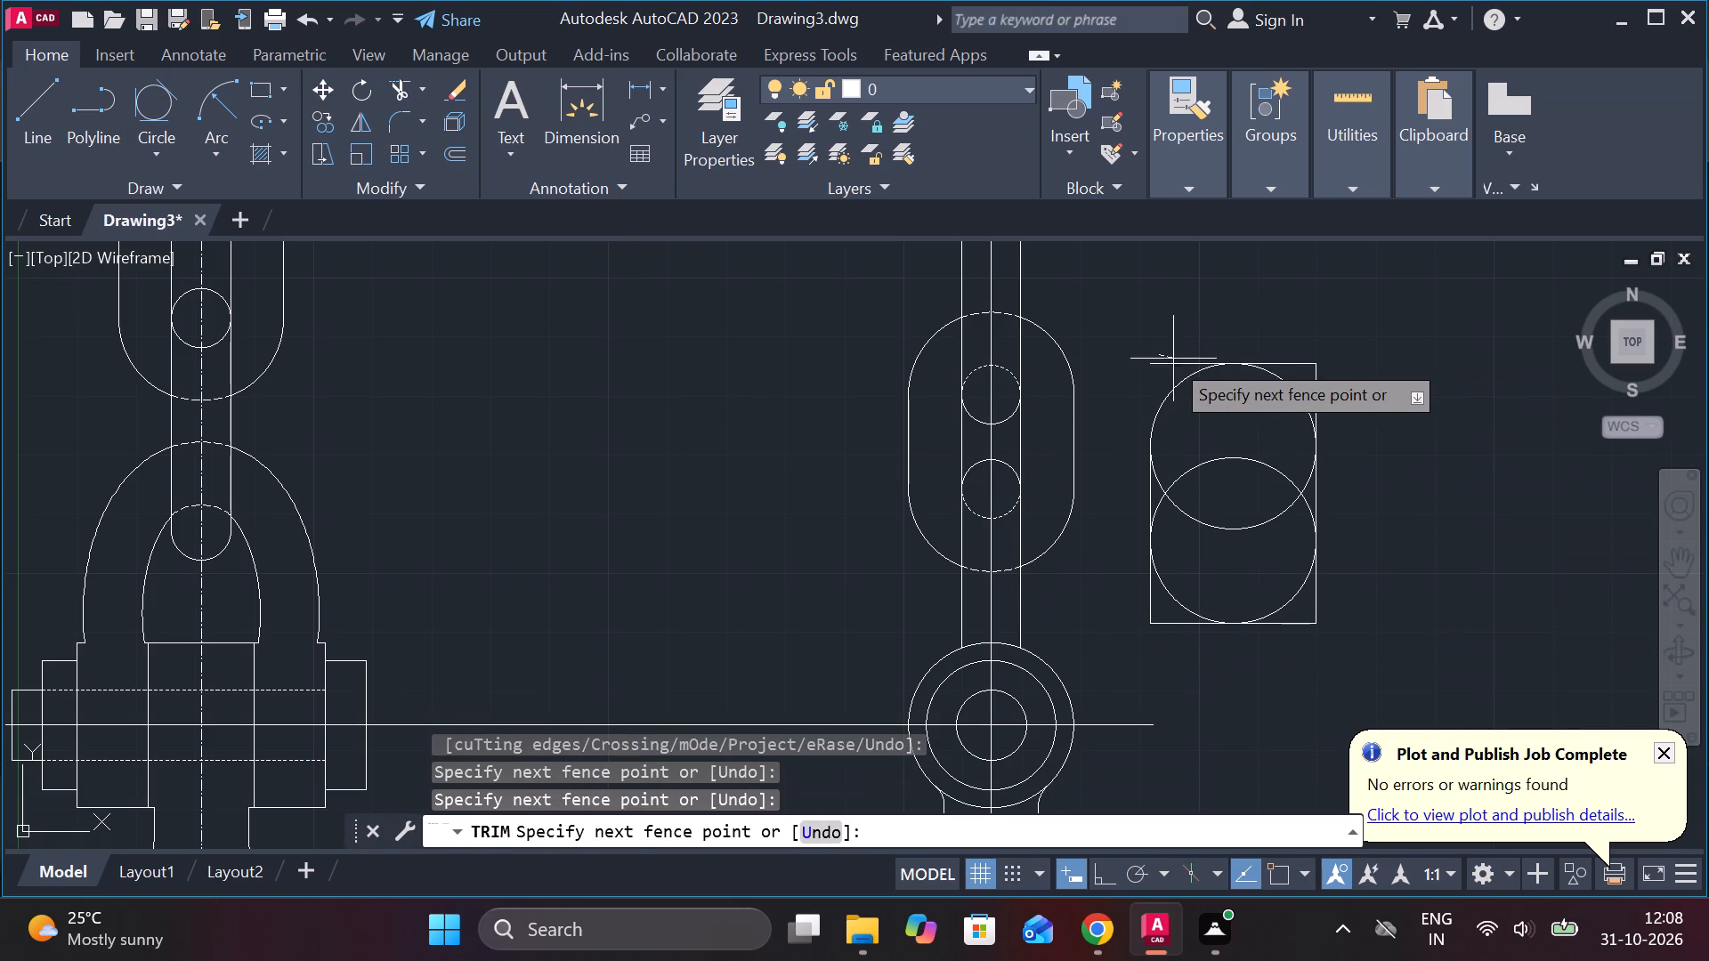
click(1162, 362)
click(1162, 365)
click(1294, 335)
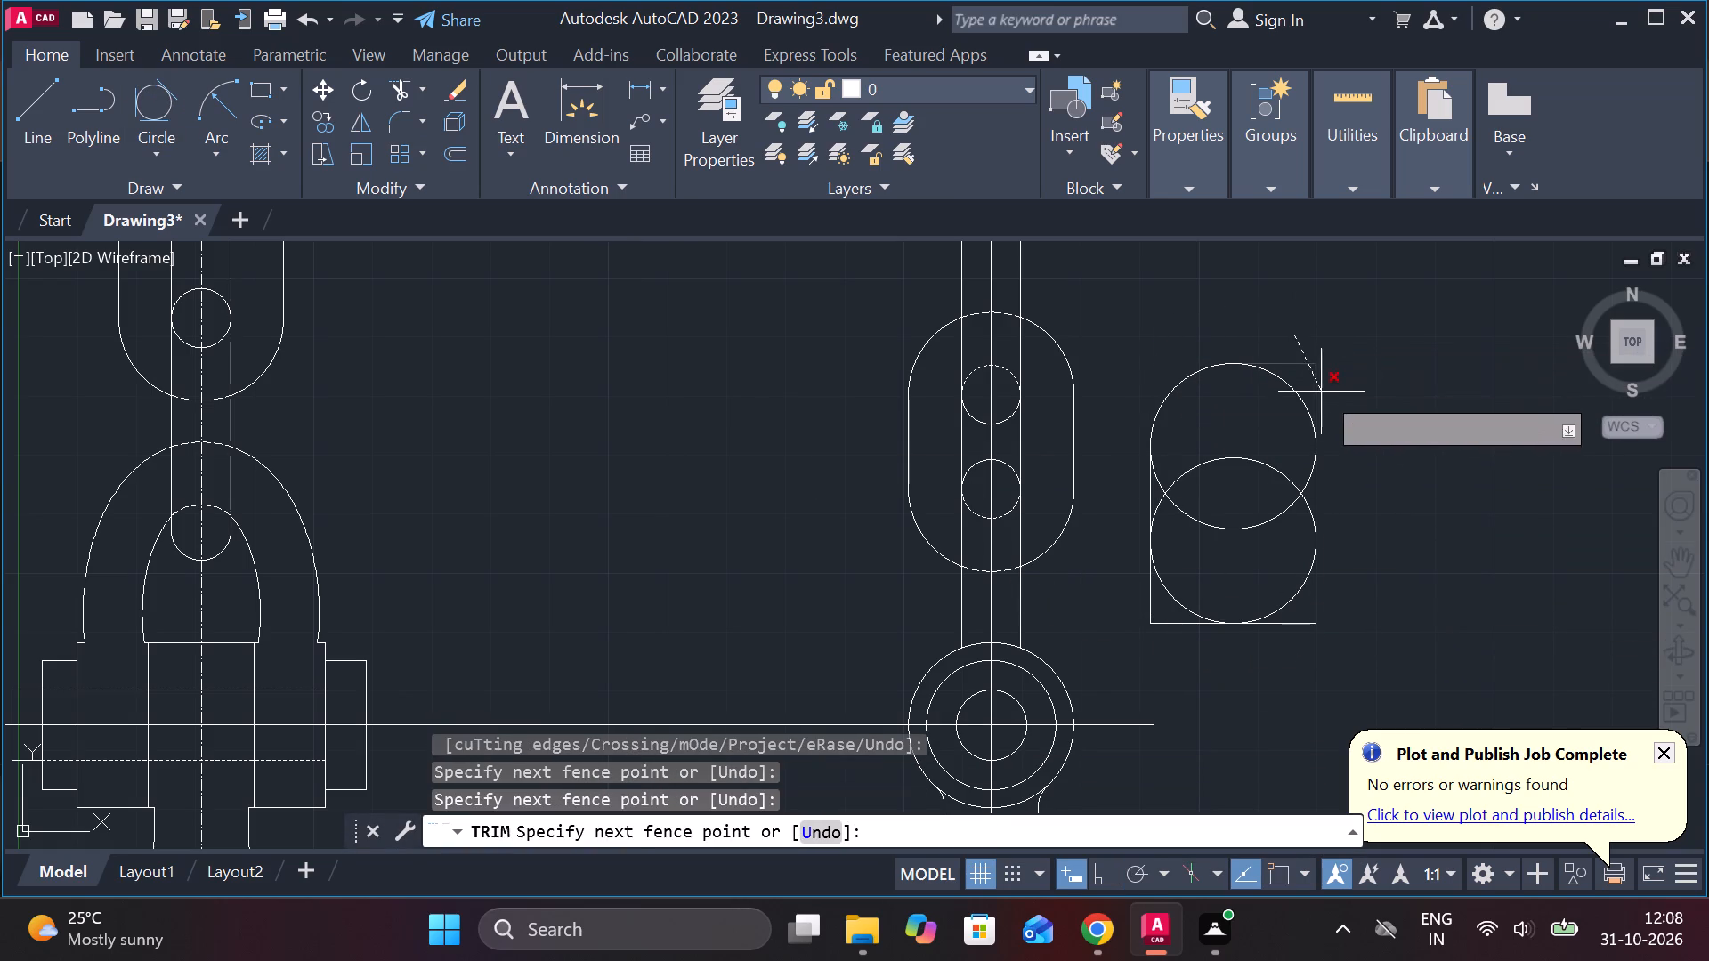
click(1323, 392)
click(1361, 591)
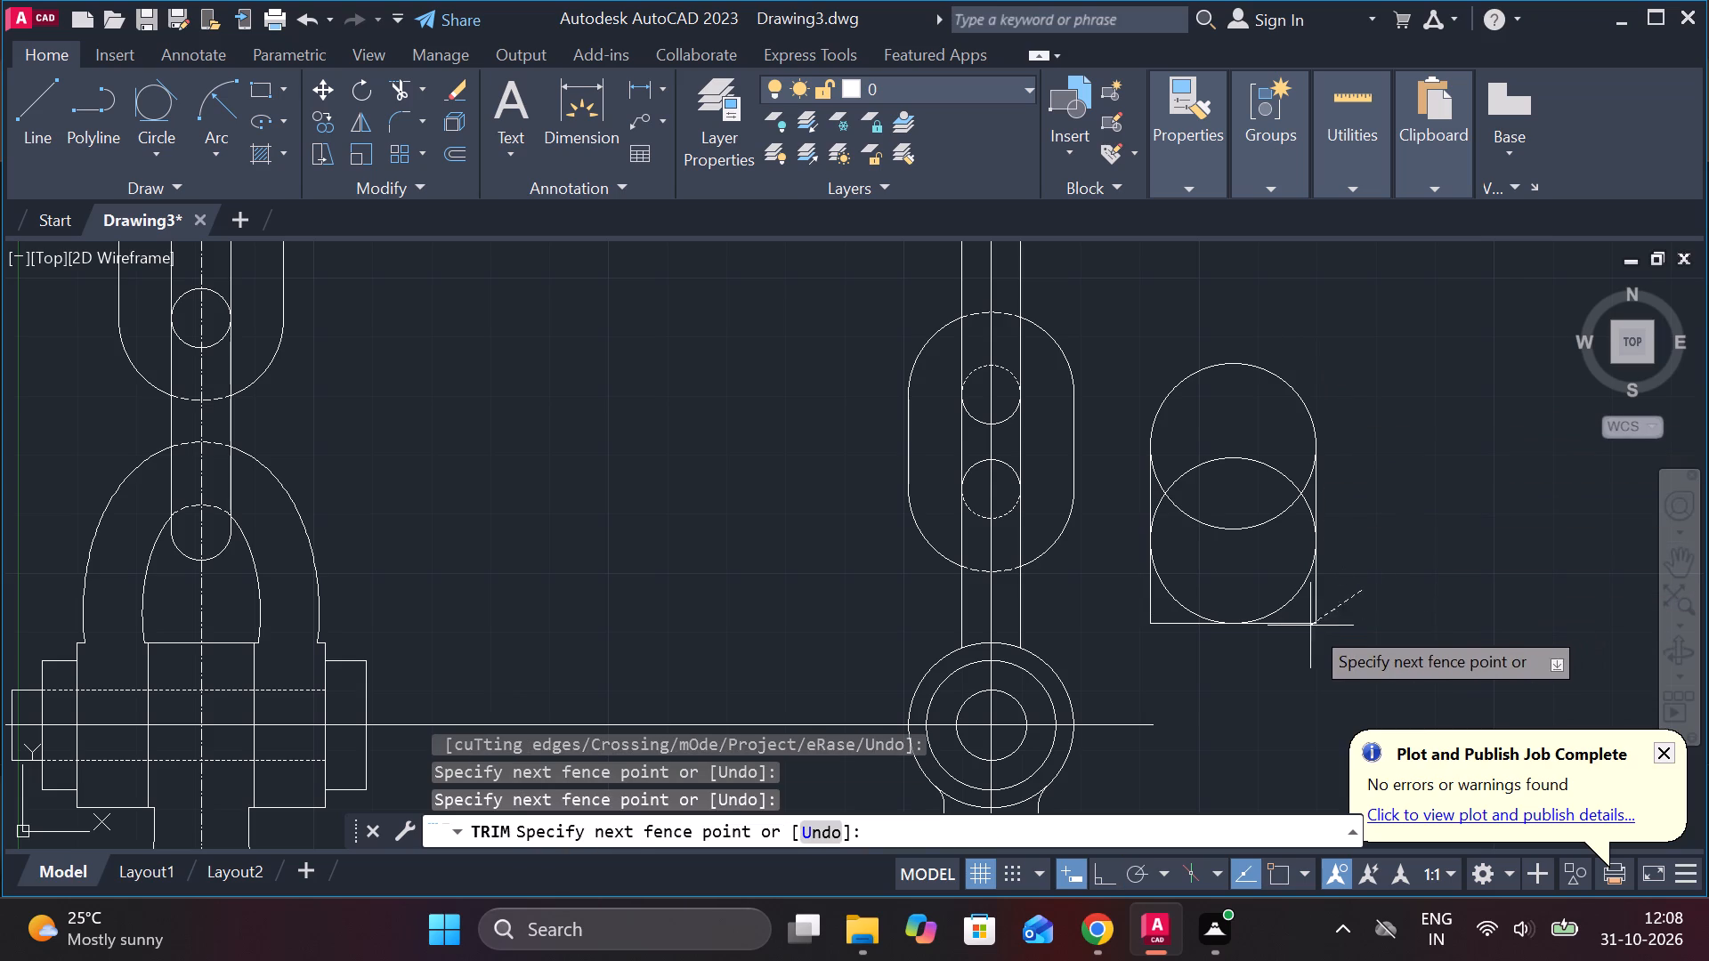
click(1291, 627)
click(1154, 628)
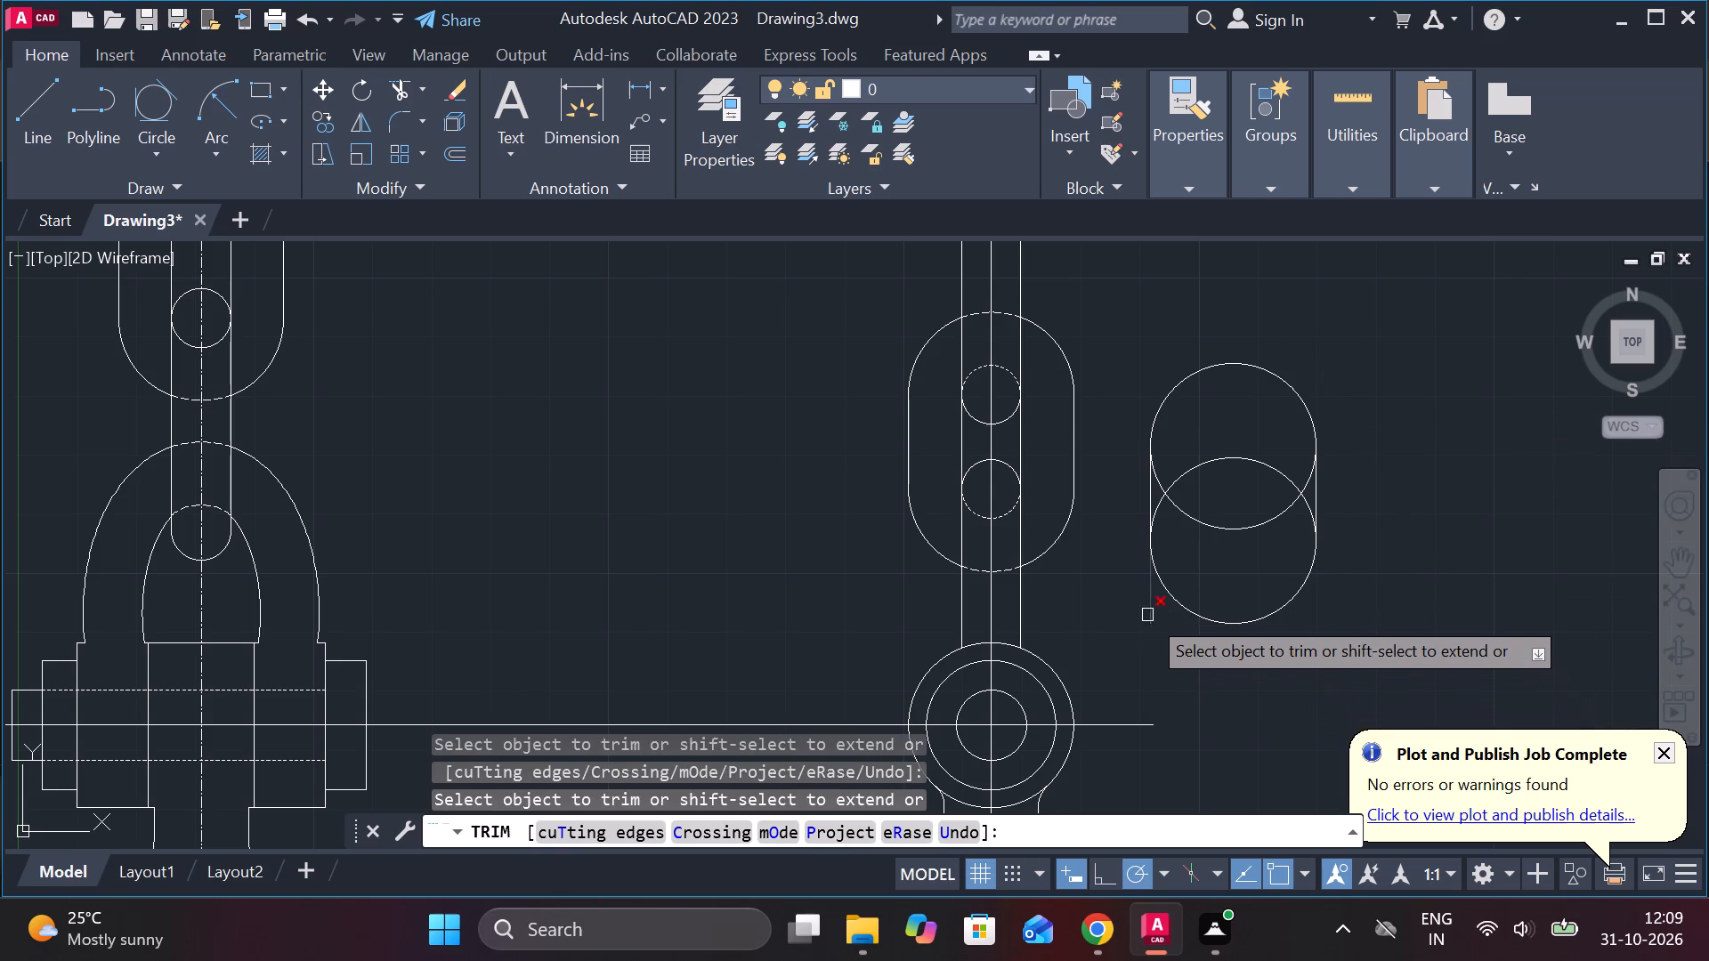
click(1147, 615)
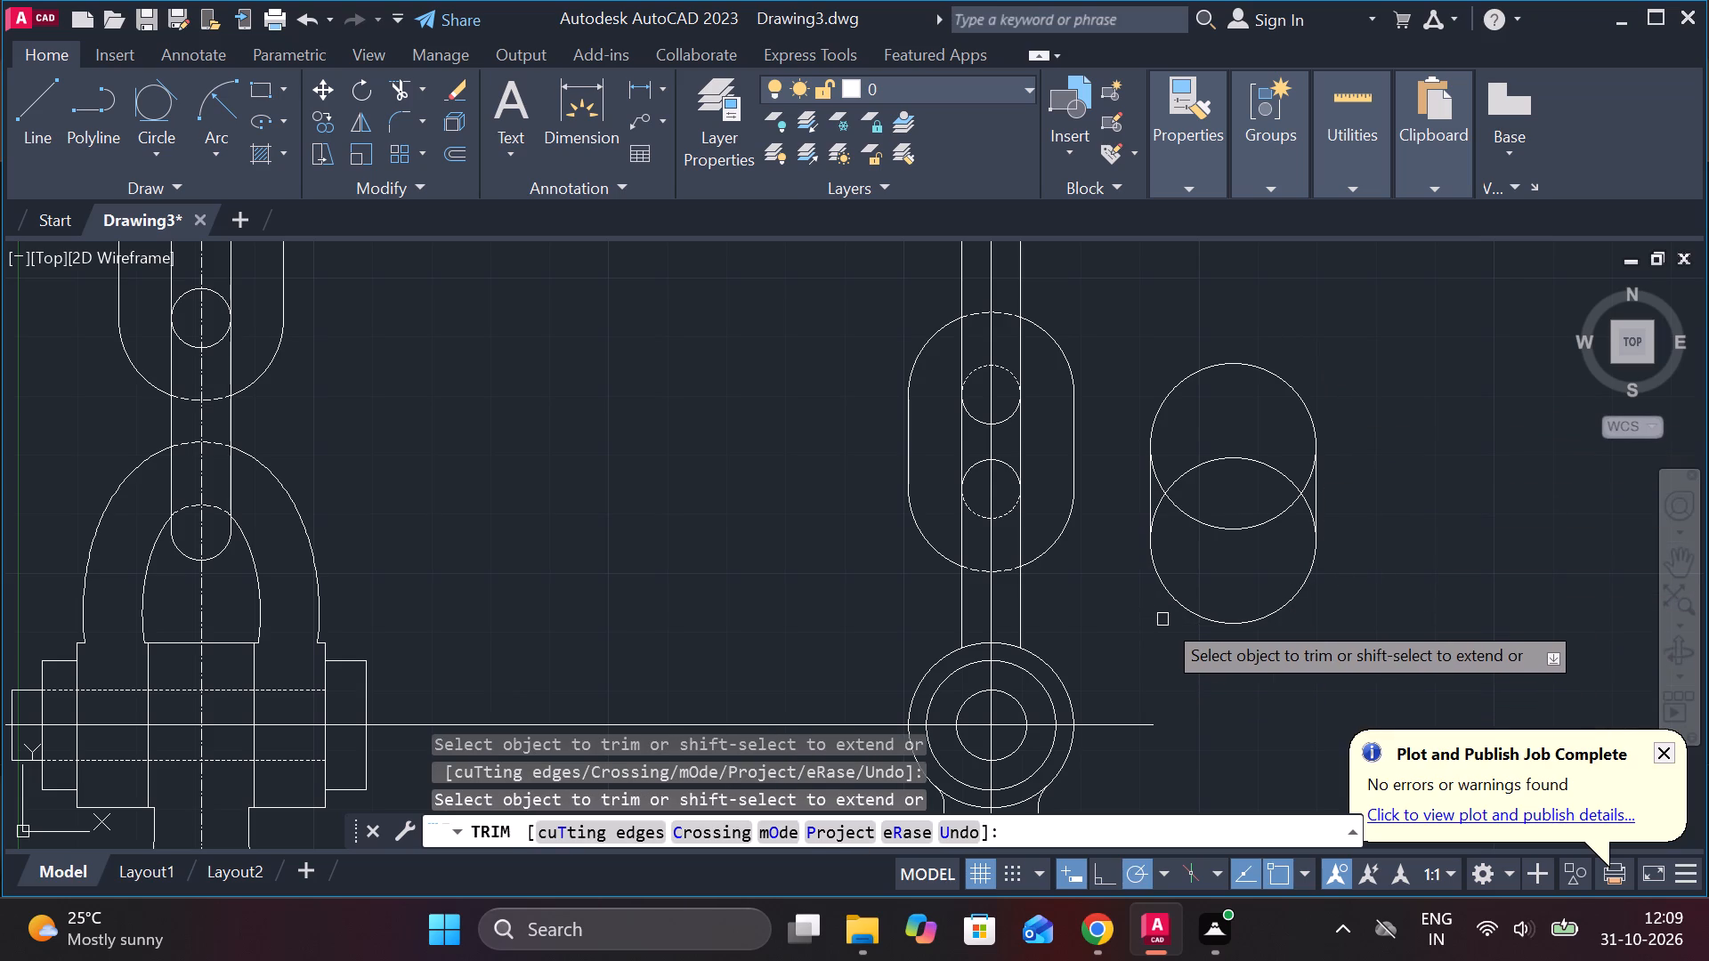
Trim the overlapping inner arcs of both circles to leave only the rounded outer outline of the link.
click(1223, 431)
click(1238, 553)
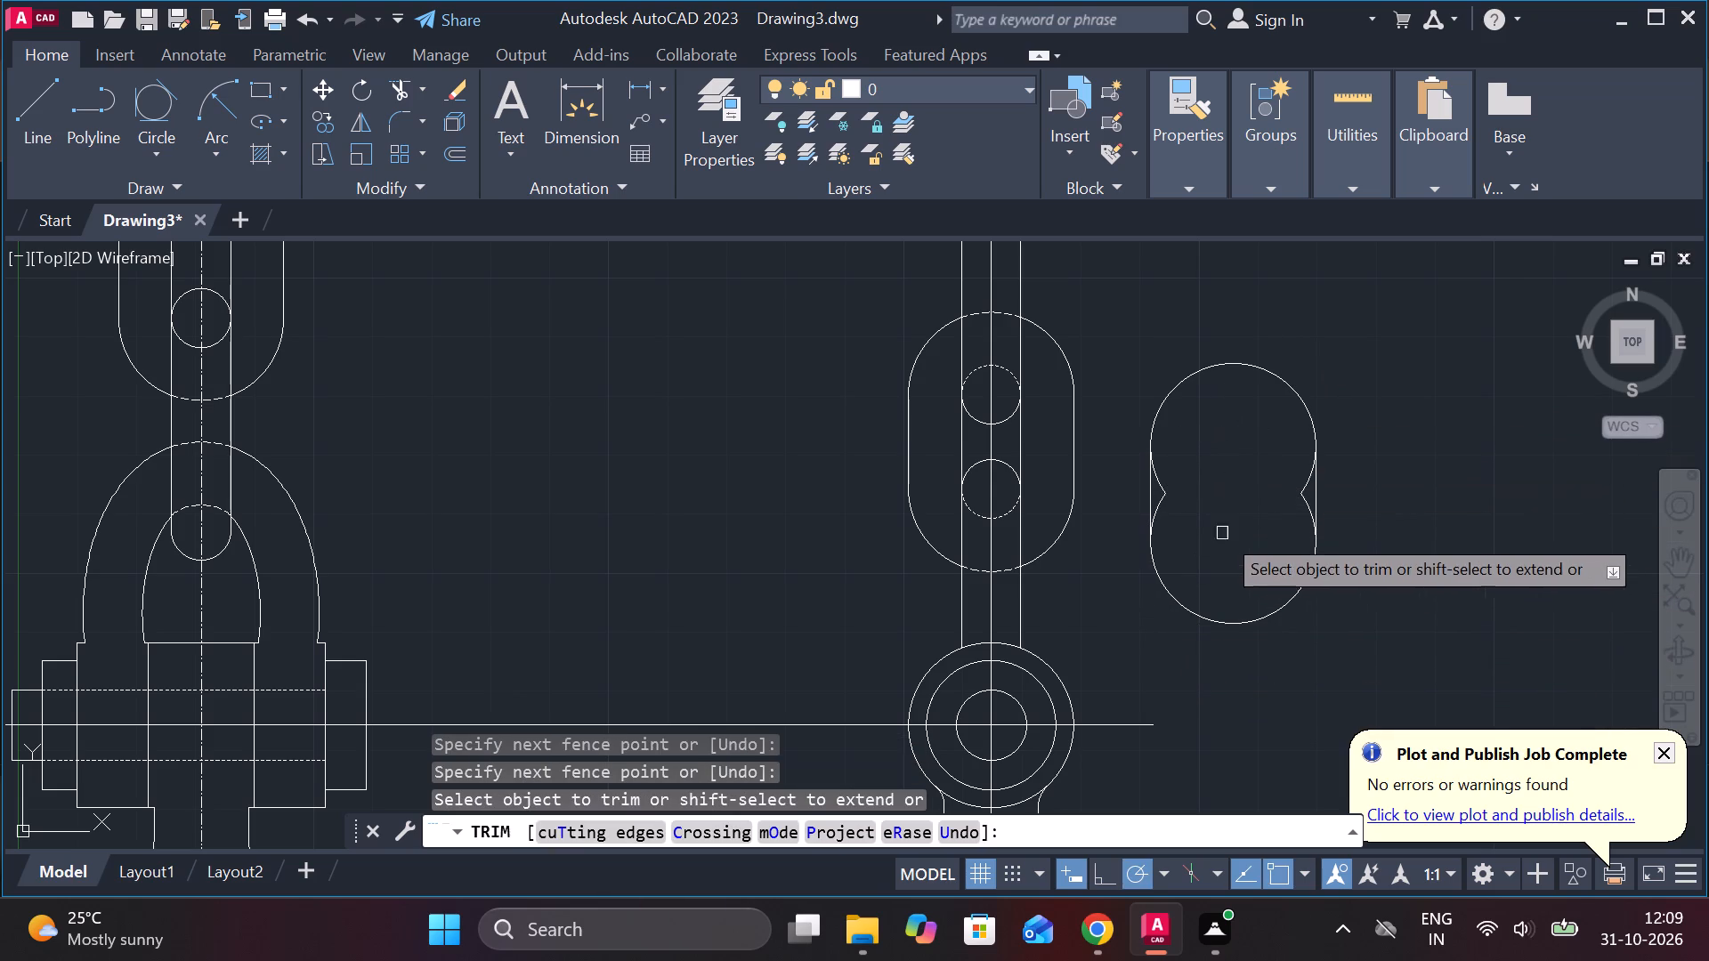
click(1166, 488)
click(1159, 508)
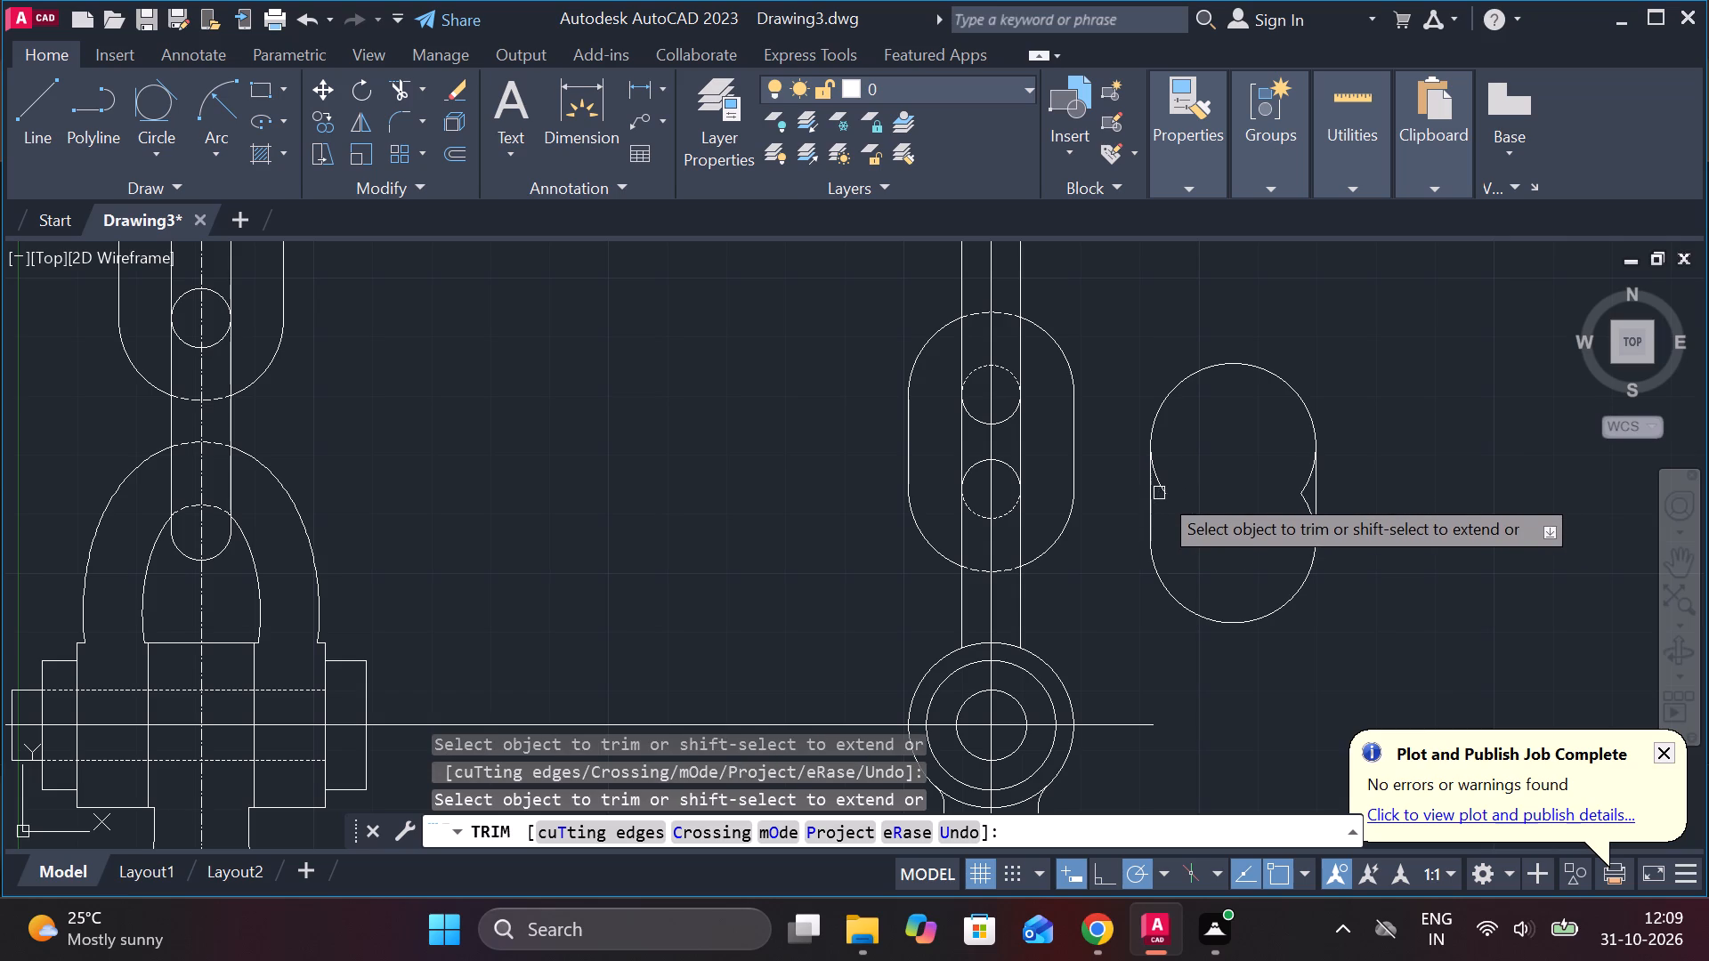
click(1161, 489)
click(1303, 496)
click(1303, 487)
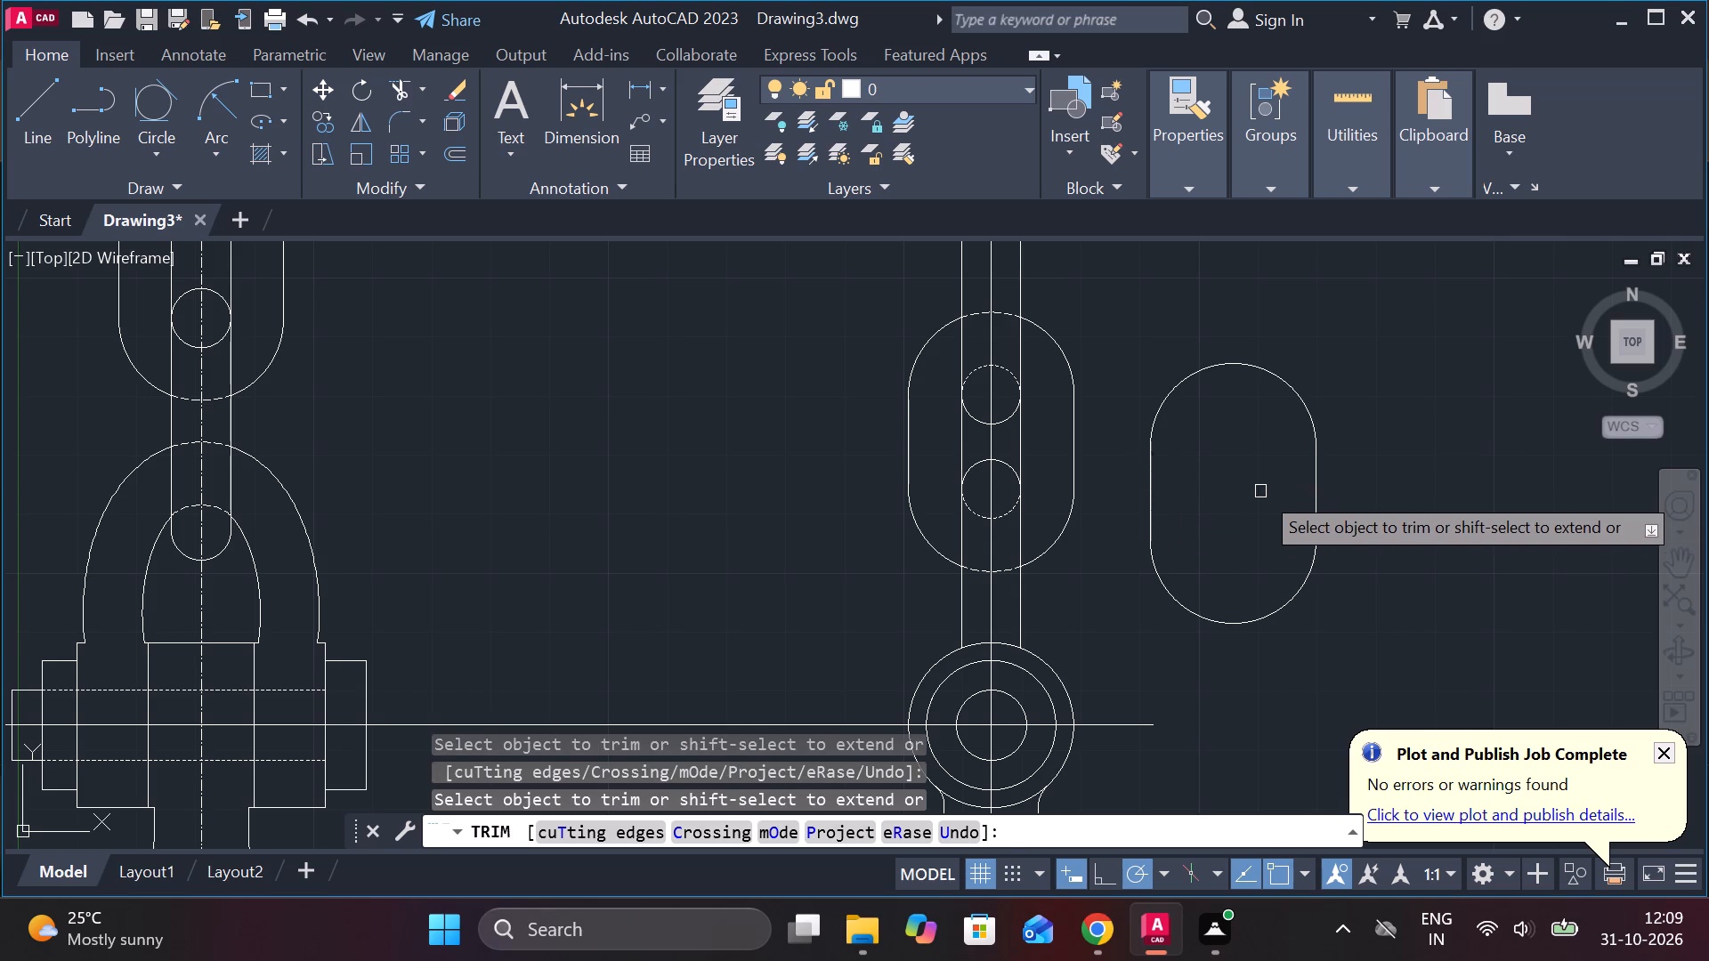
key(Escape)
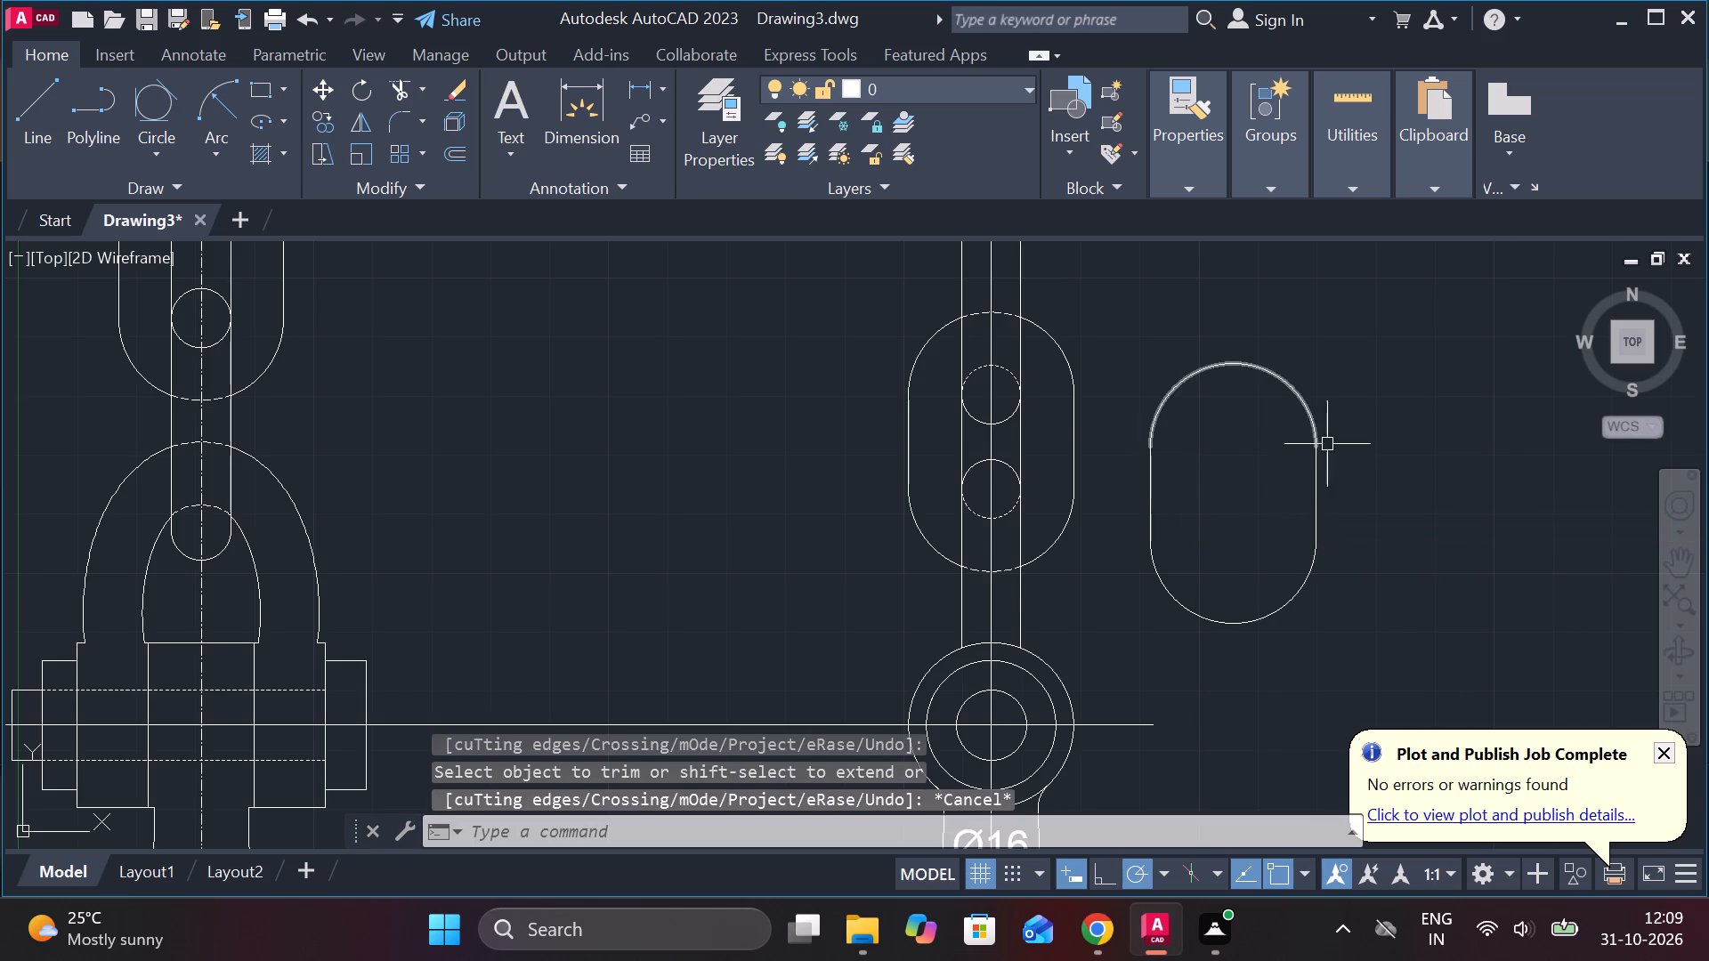
key(Escape)
Join the new link outline's two arcs and two straight sides into a single polyline.
click(1405, 662)
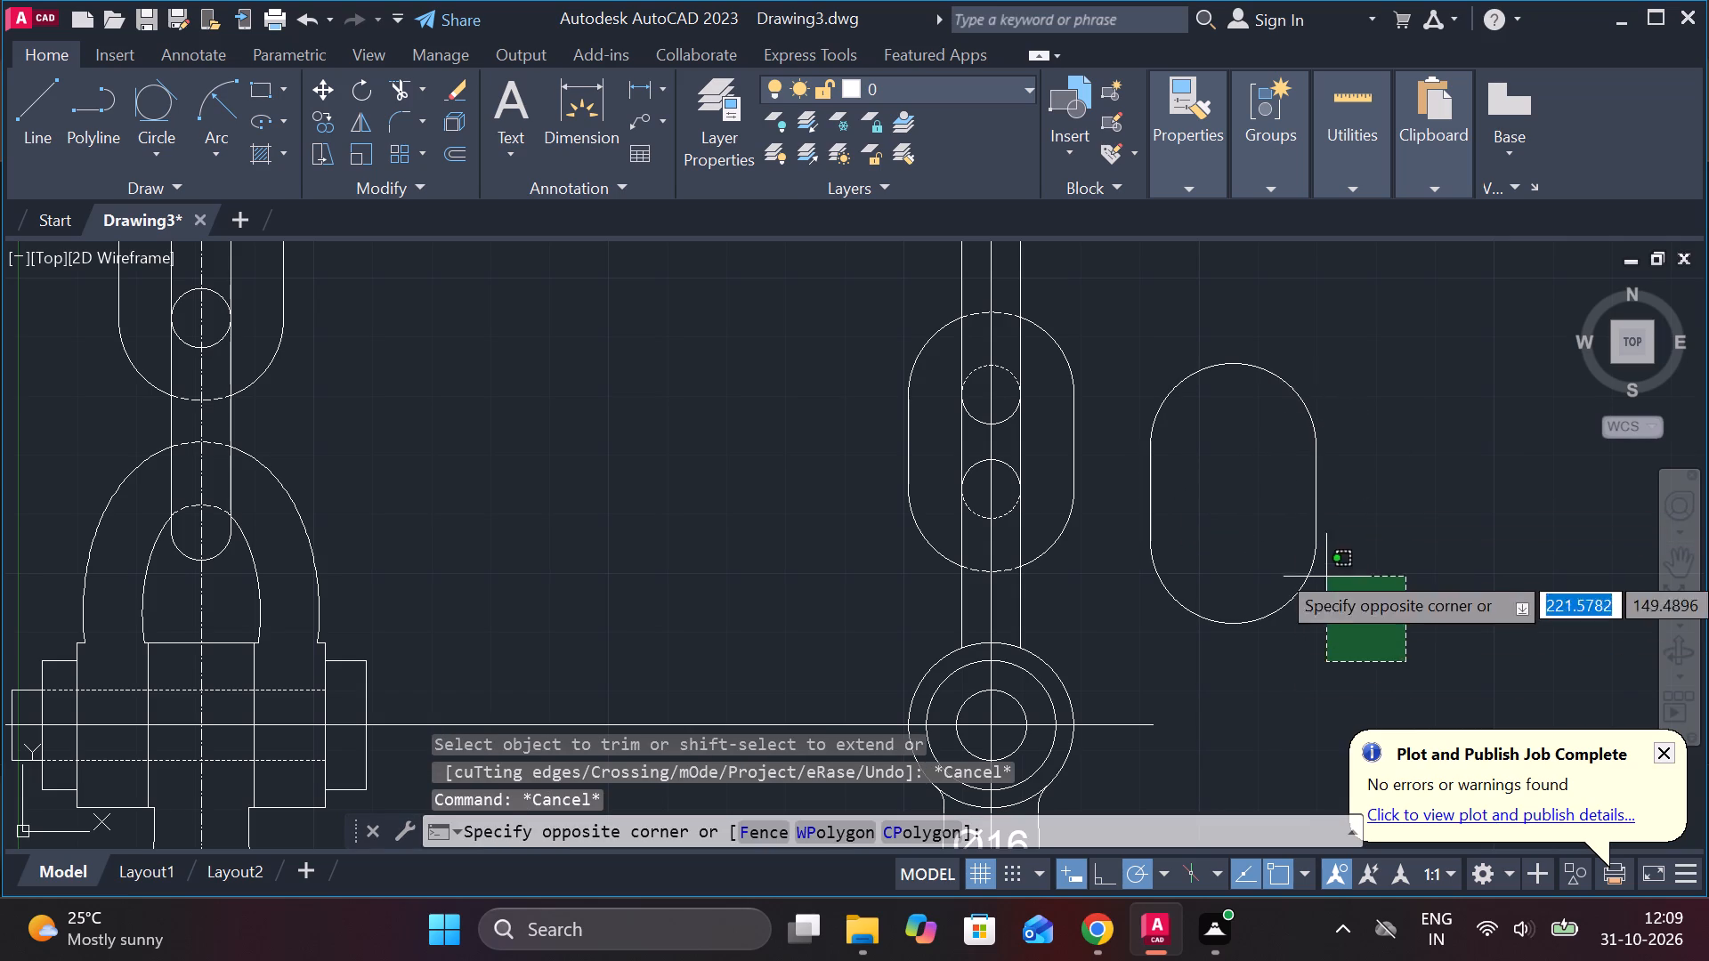
click(1143, 326)
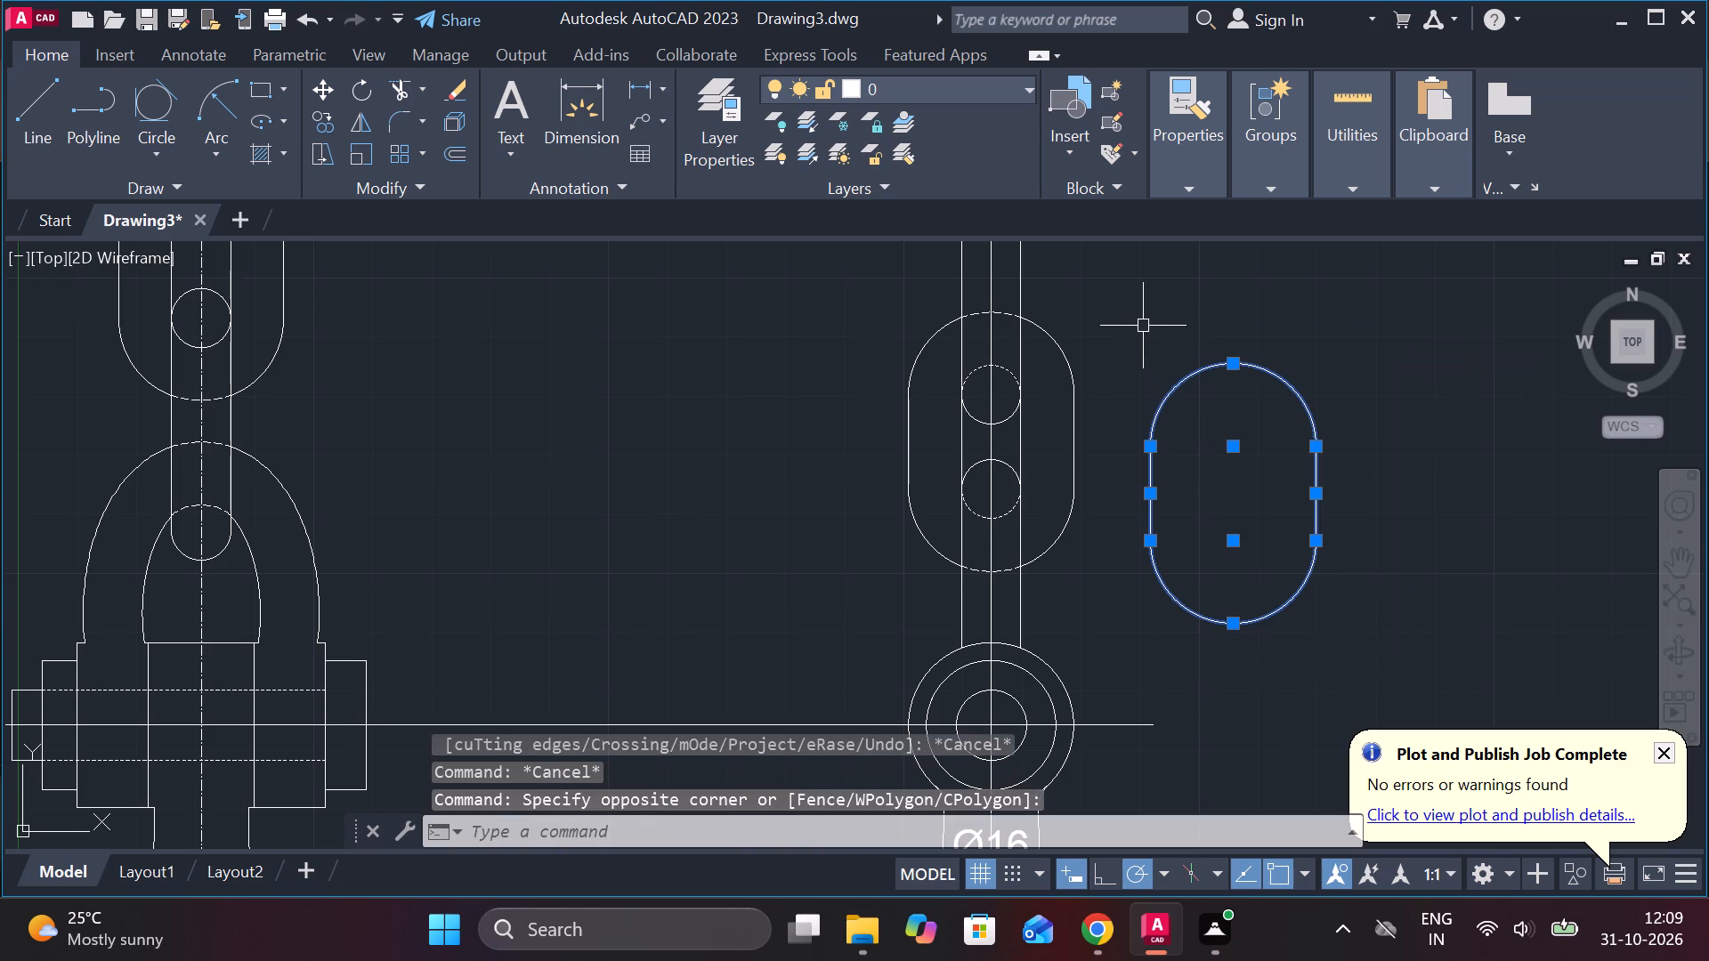
key(j)
key(Return)
click(1308, 386)
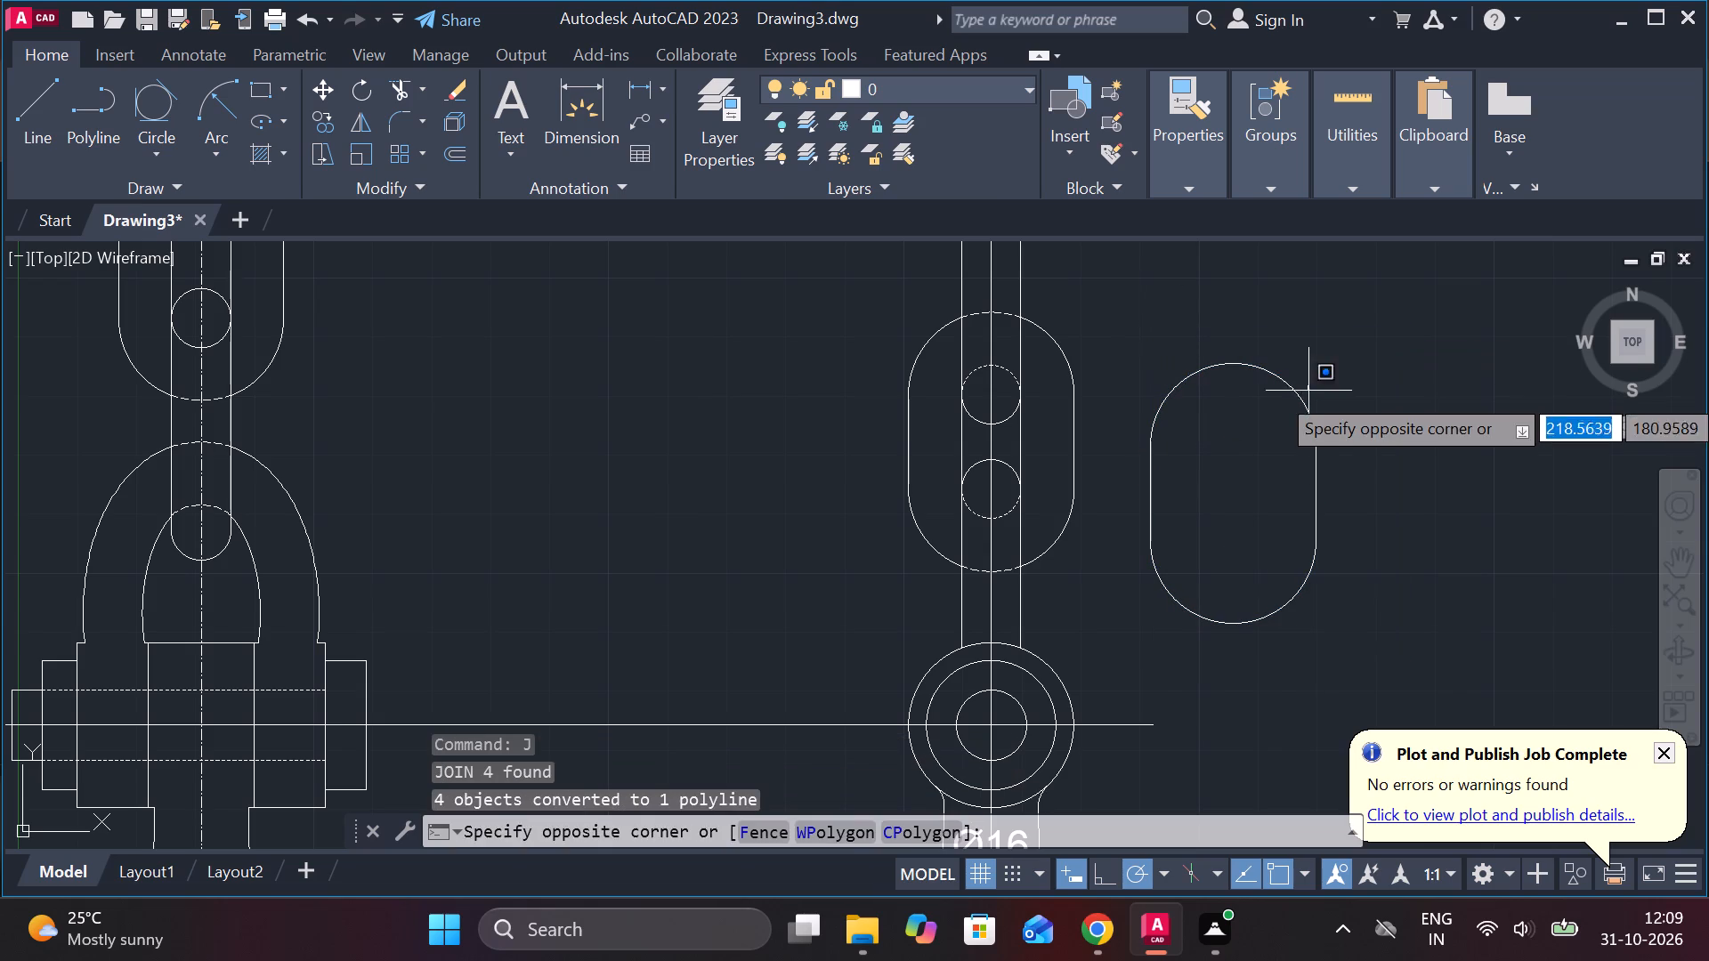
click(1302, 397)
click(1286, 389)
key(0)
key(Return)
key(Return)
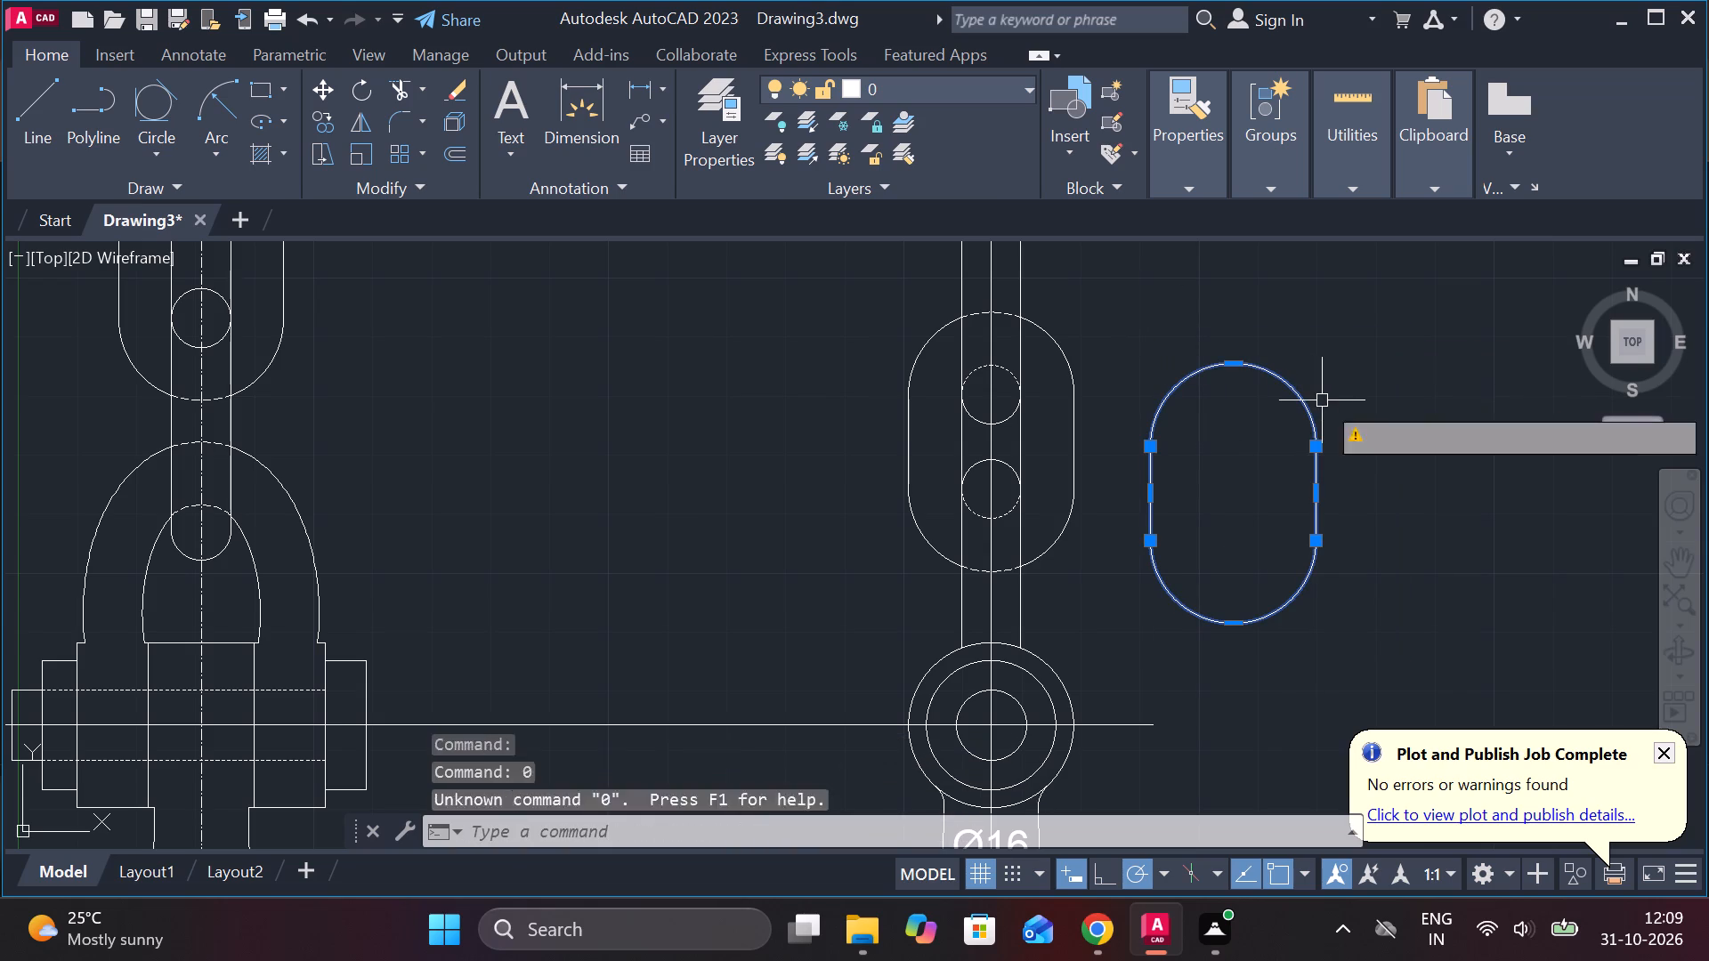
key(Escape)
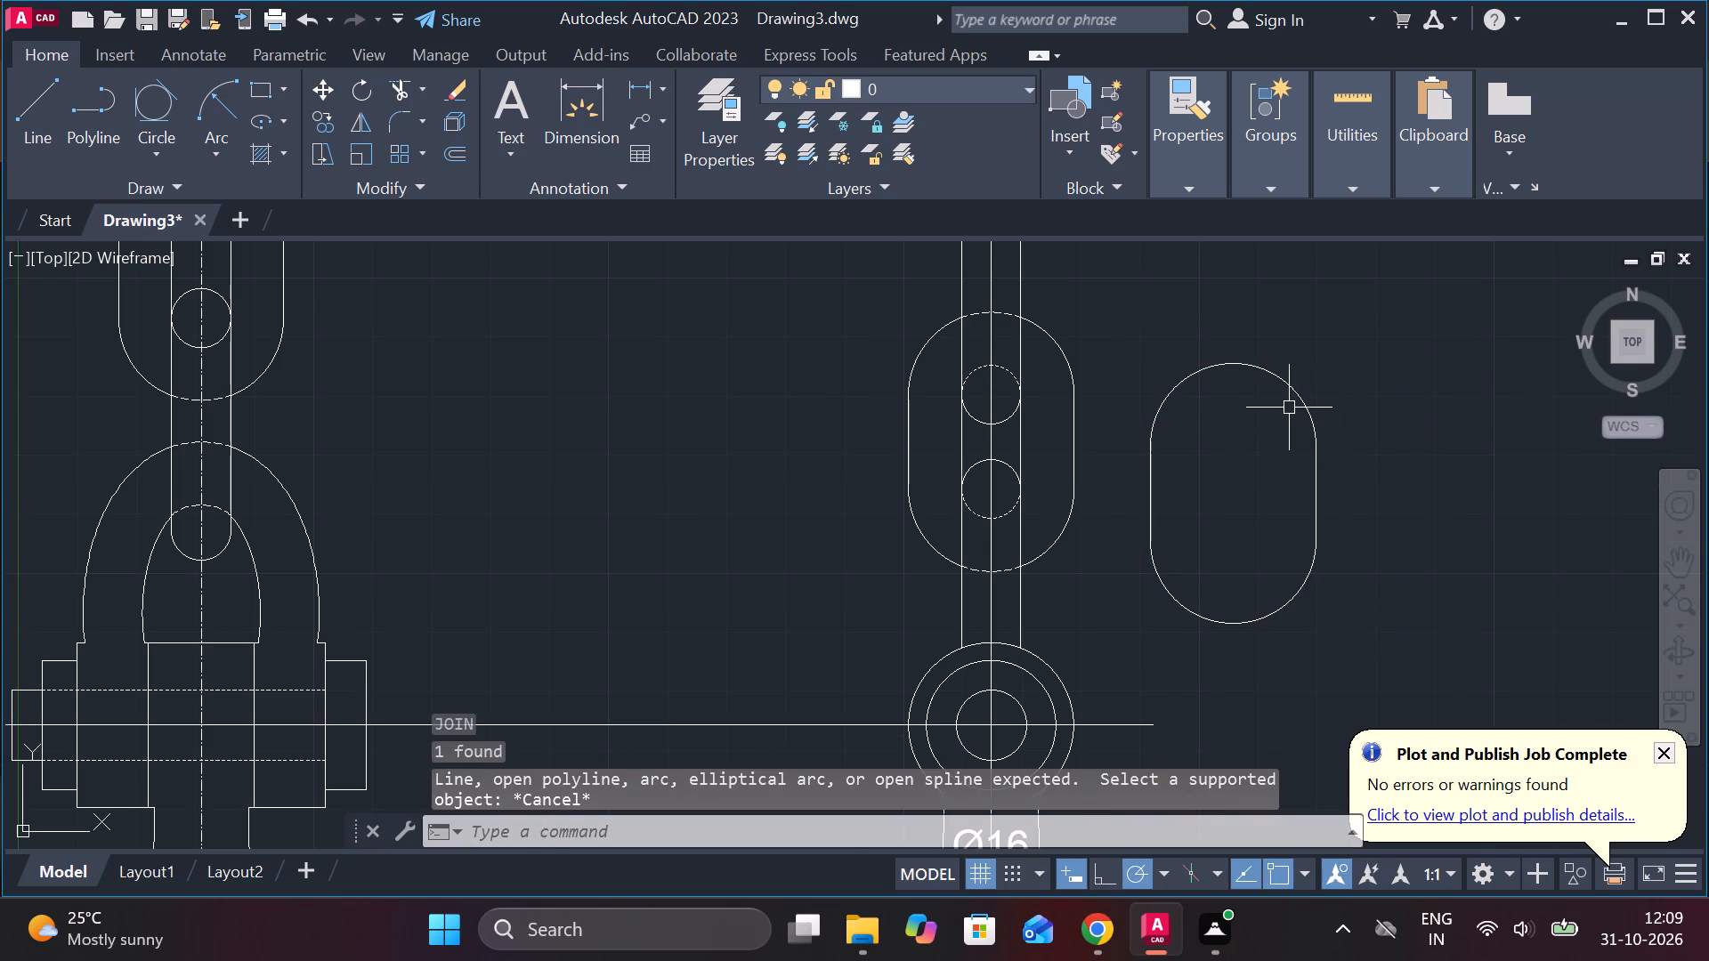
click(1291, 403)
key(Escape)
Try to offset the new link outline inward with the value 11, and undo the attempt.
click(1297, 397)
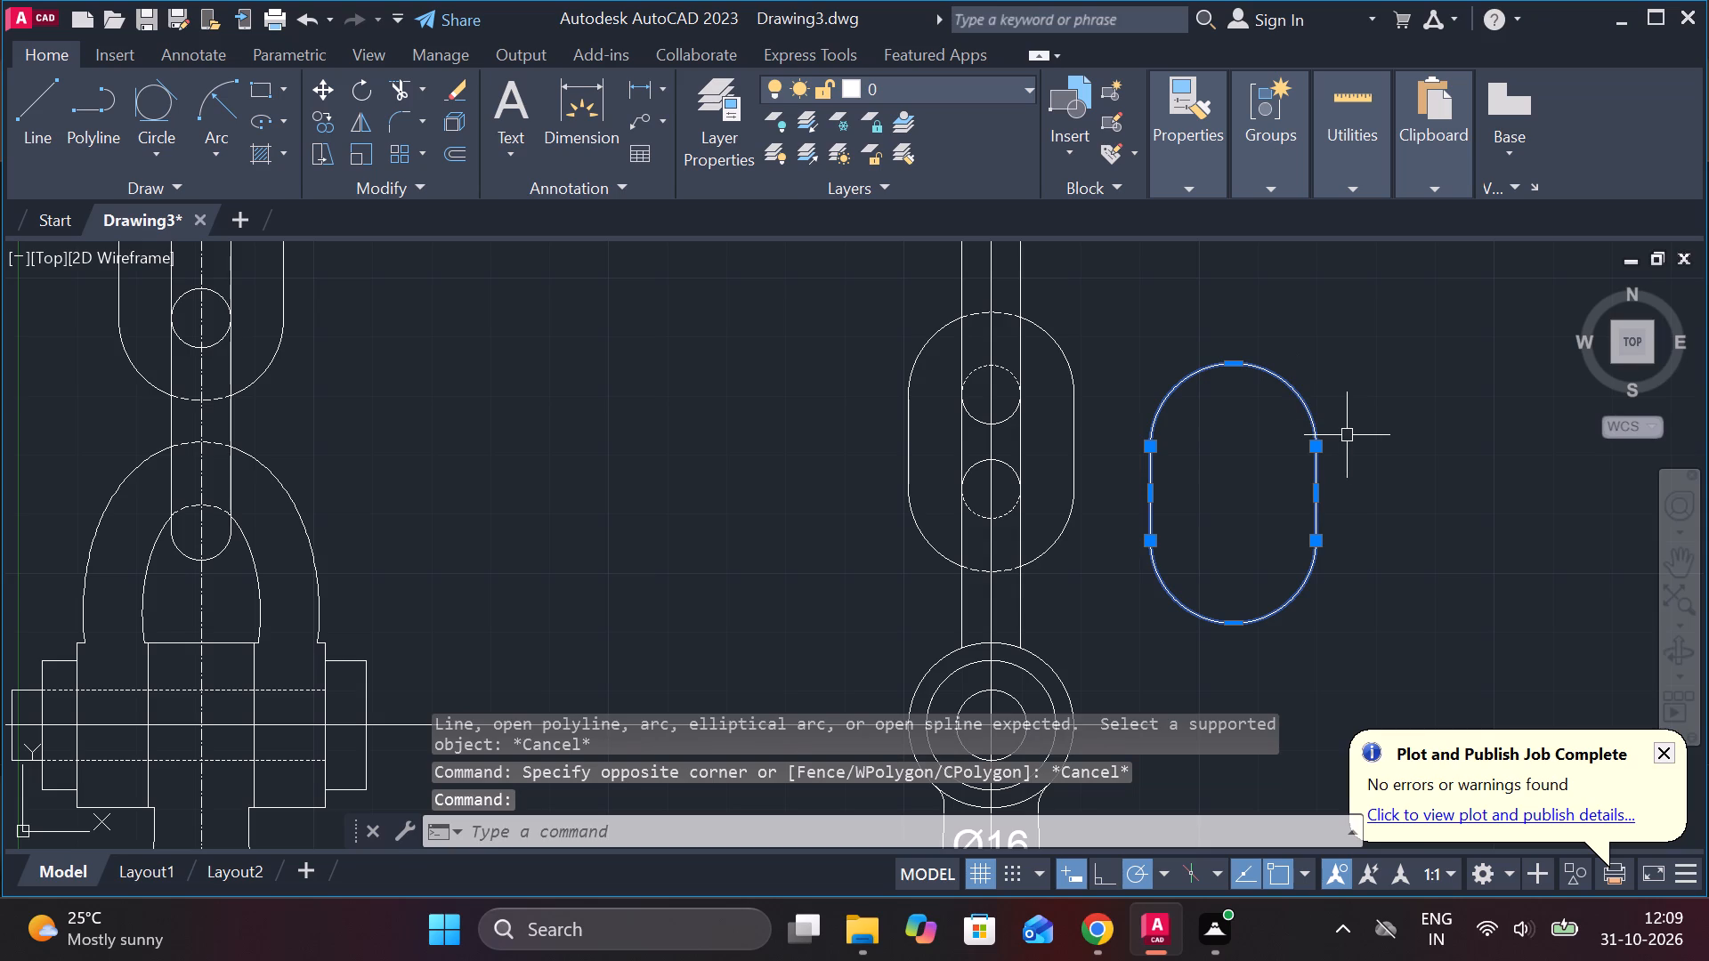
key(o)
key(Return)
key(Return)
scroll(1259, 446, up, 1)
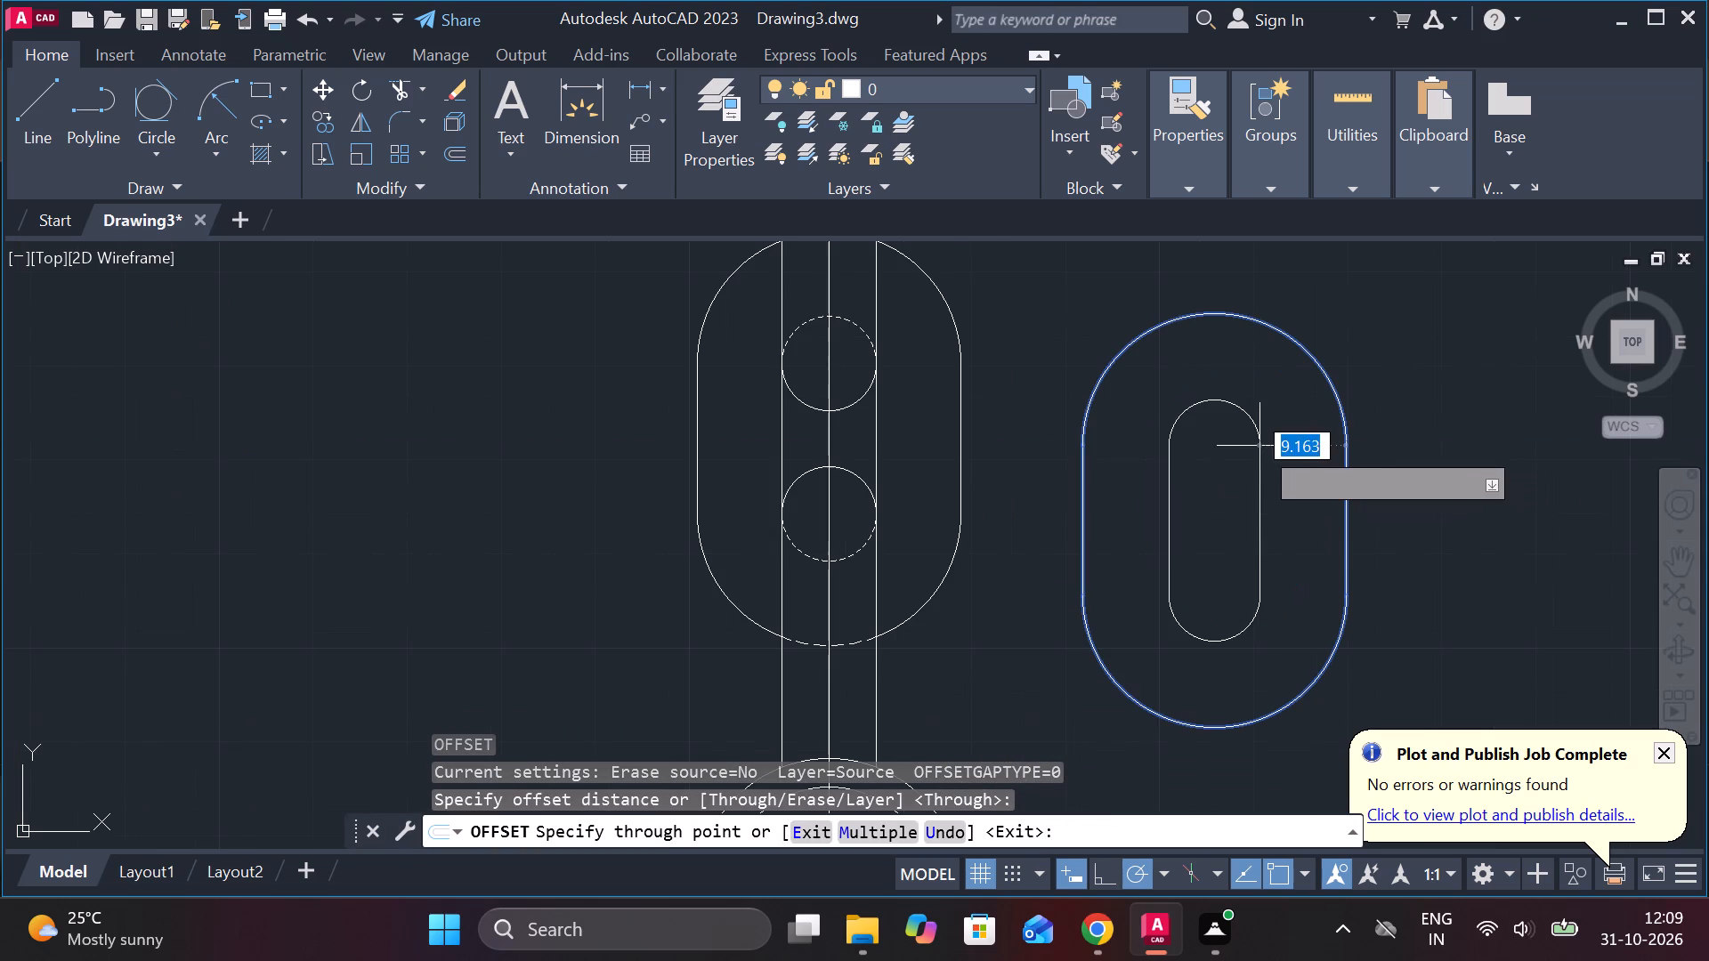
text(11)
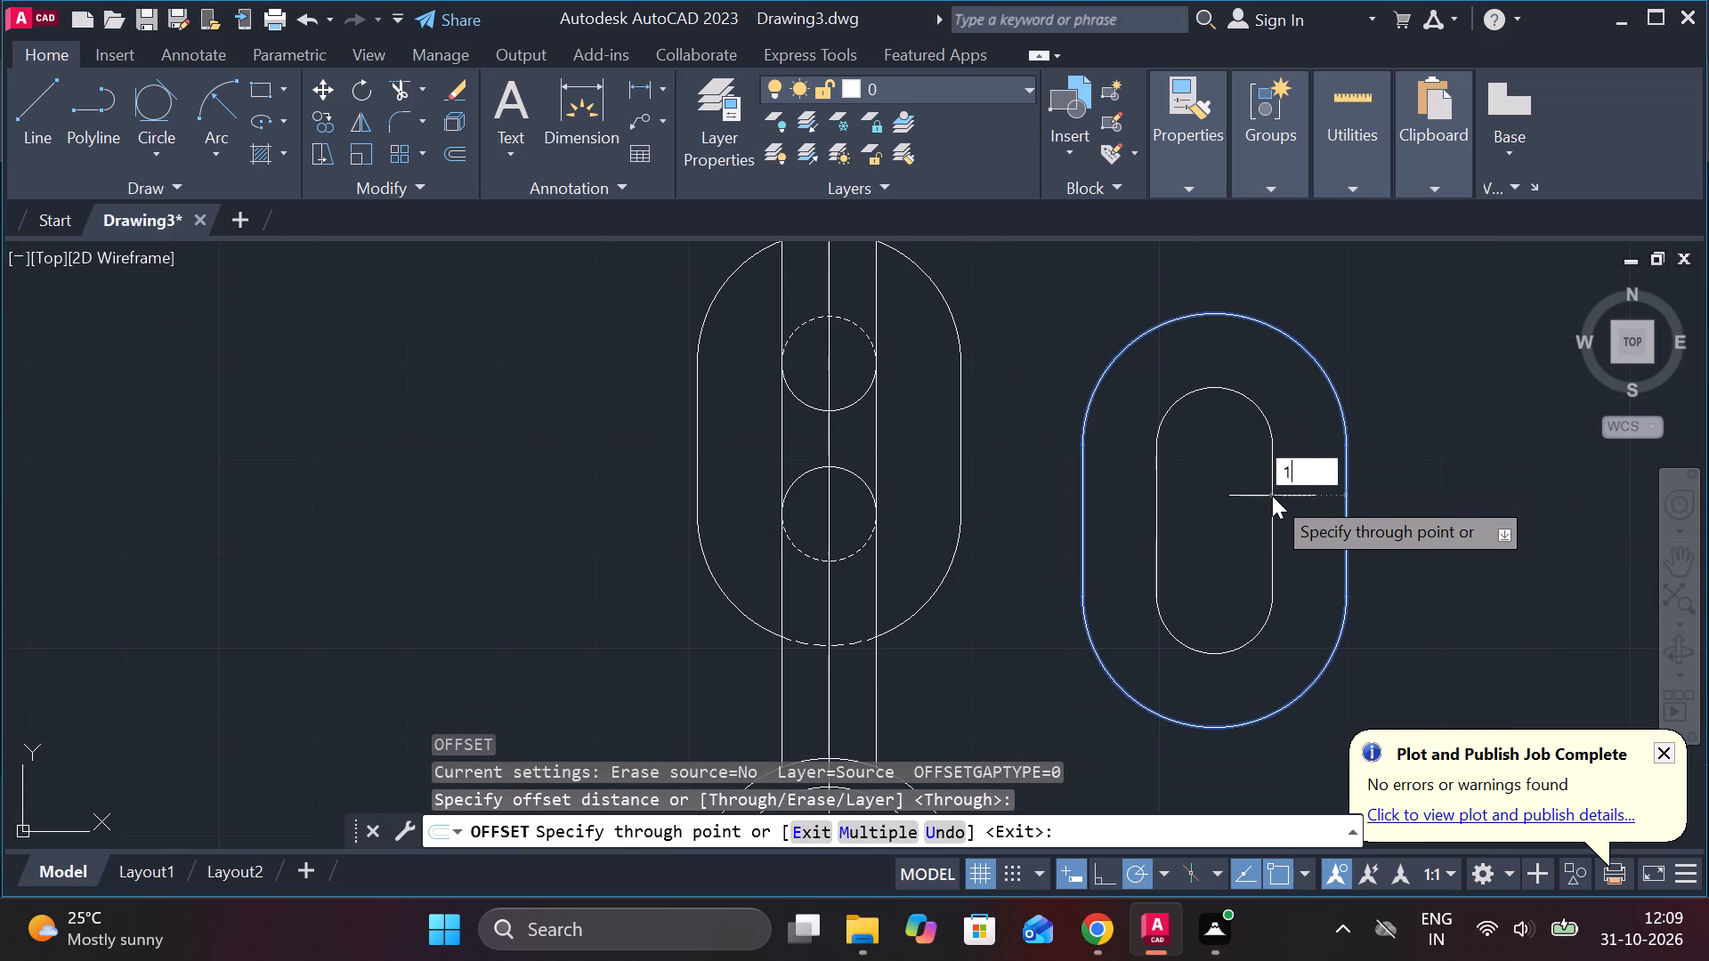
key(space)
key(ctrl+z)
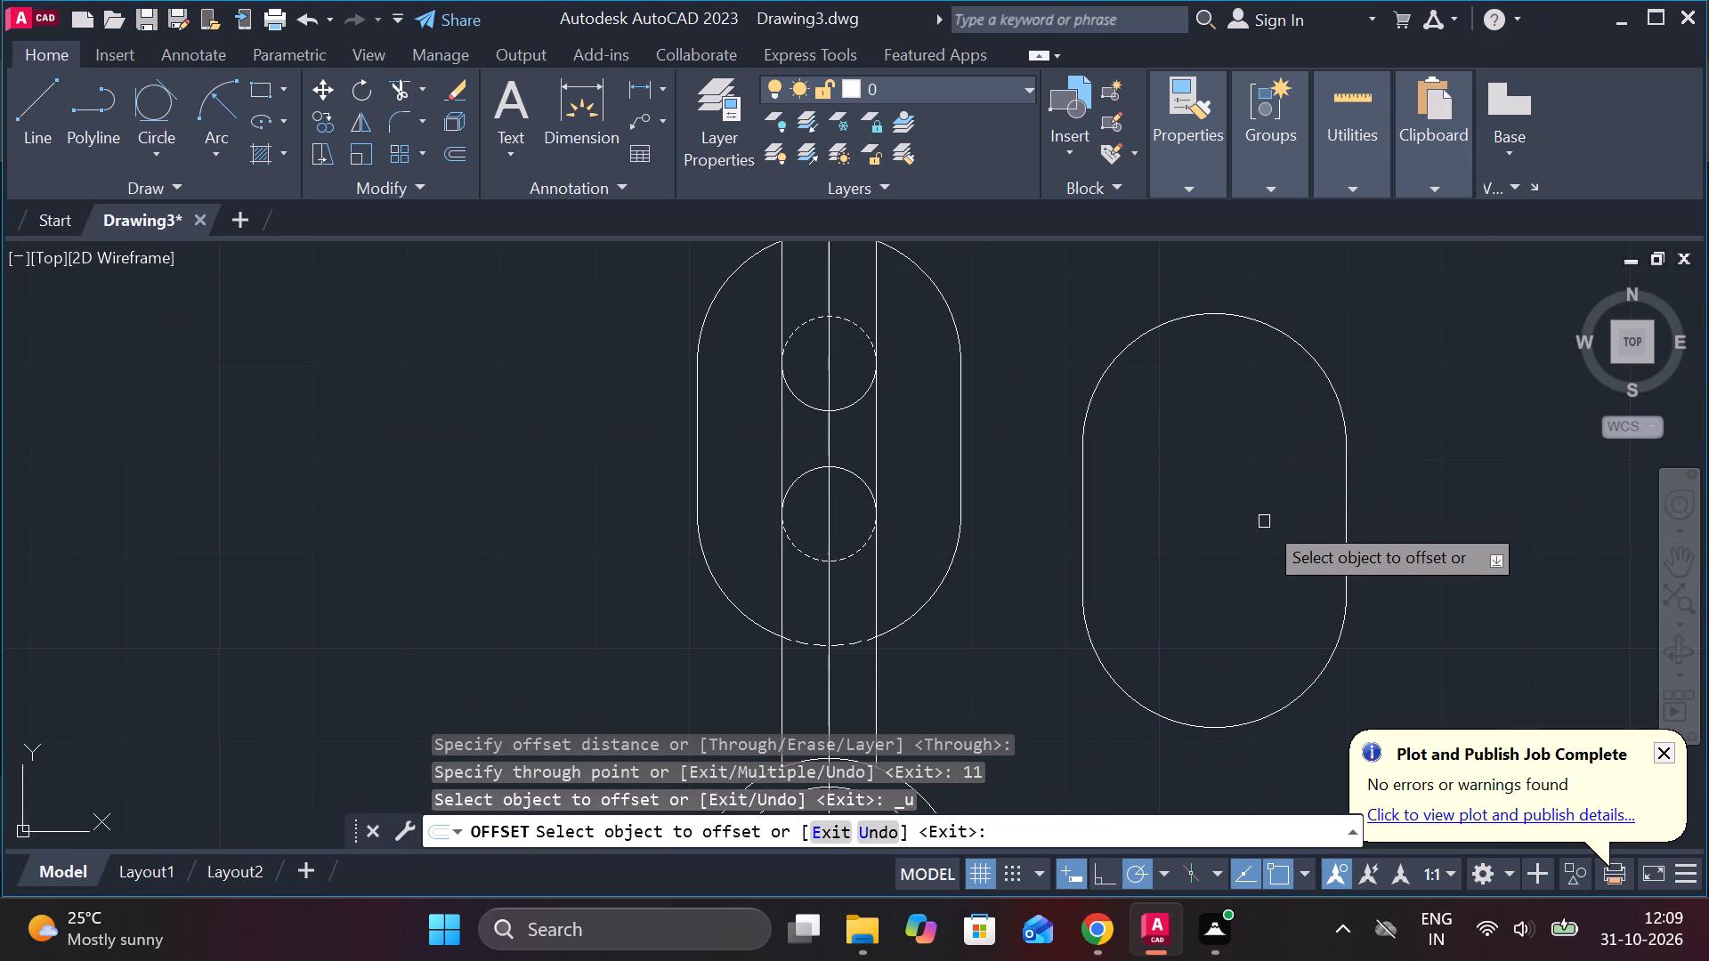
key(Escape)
Draw two circles of diameter 11 inside the new link, centred on its upper and lower end arcs' centres.
text(c)
key(space)
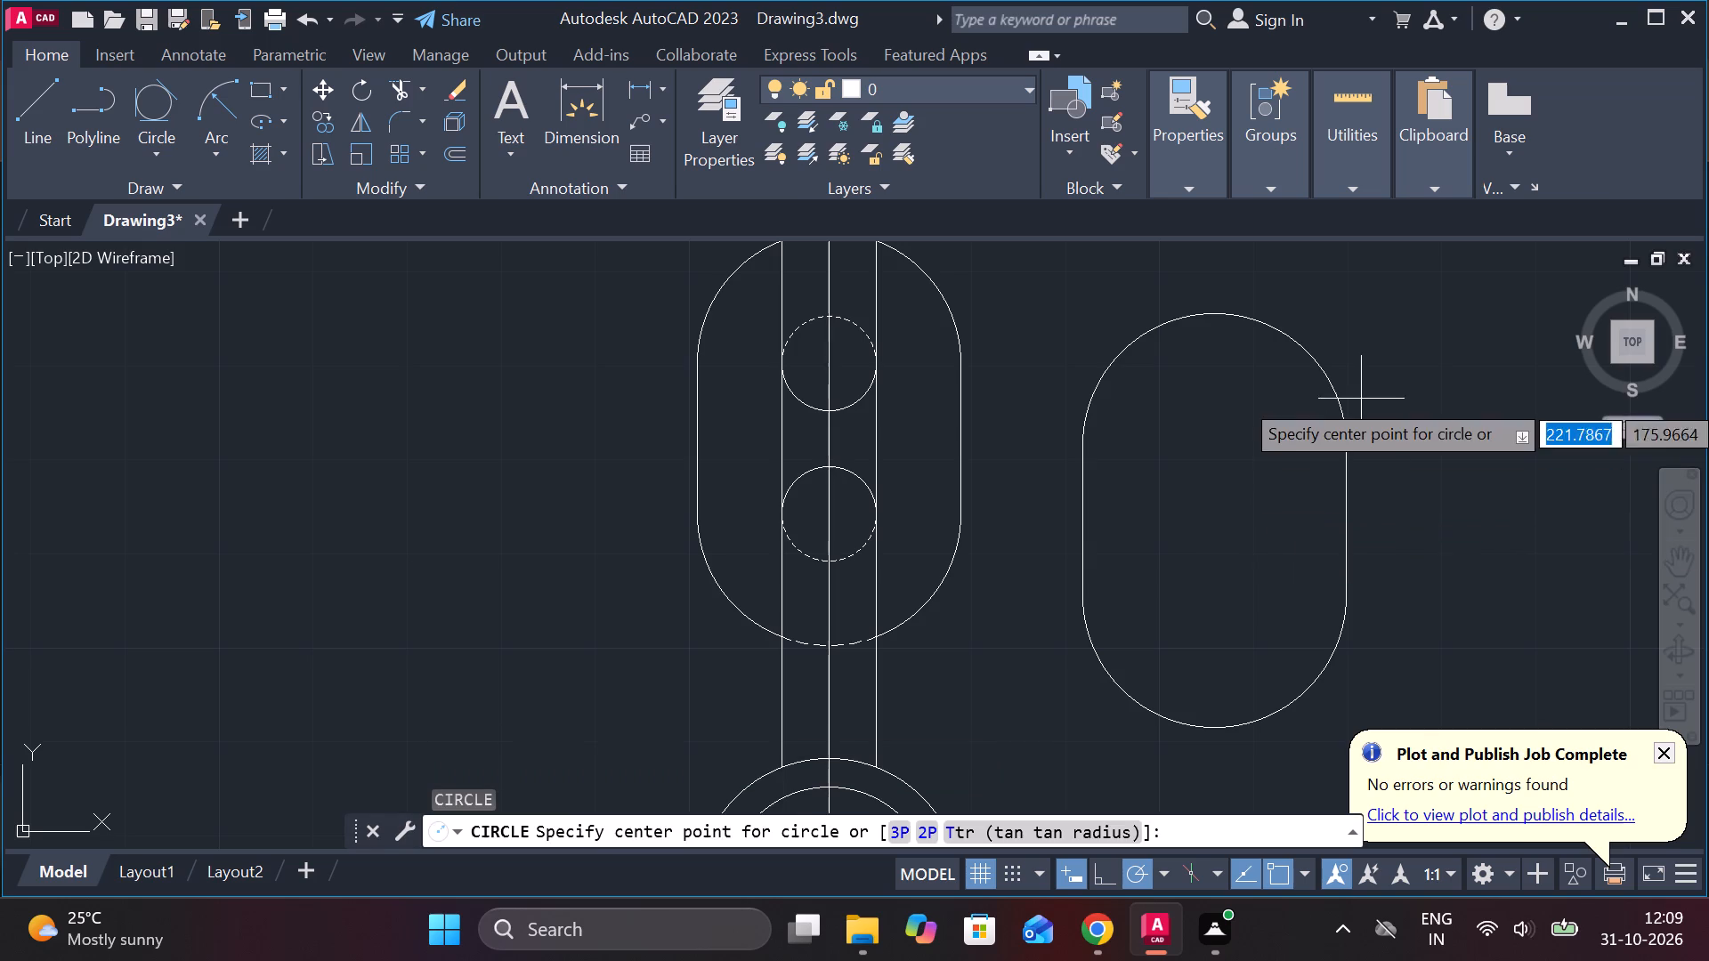
click(1221, 440)
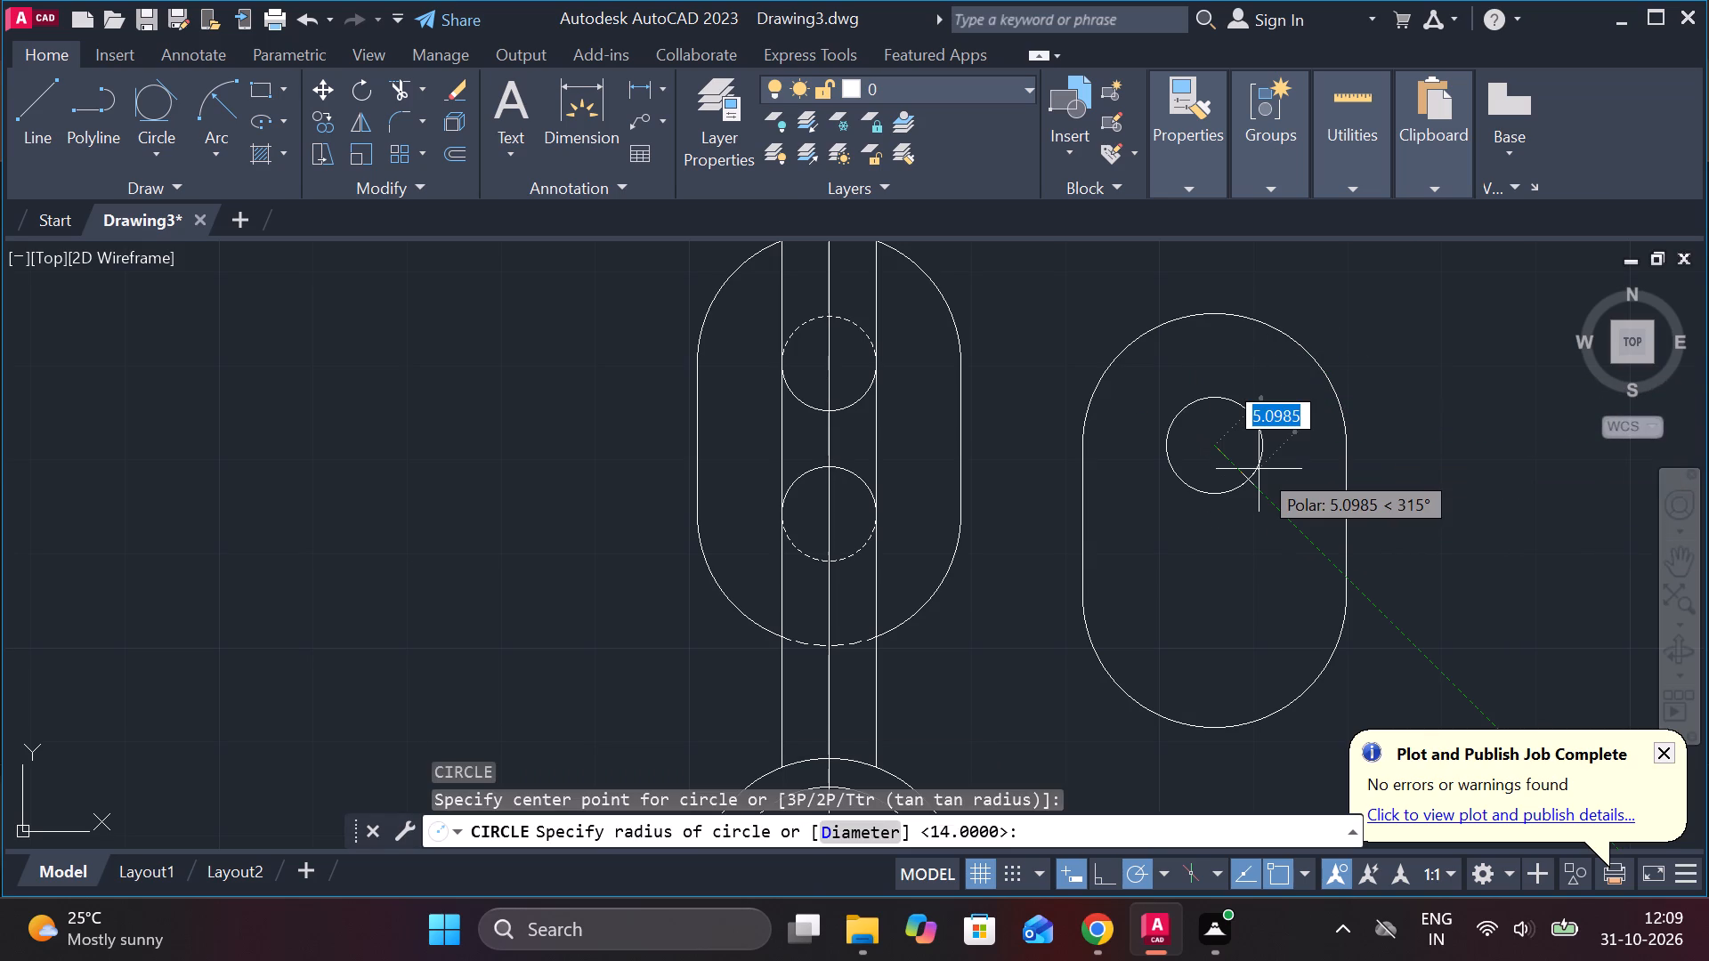
text(d 11)
key(space)
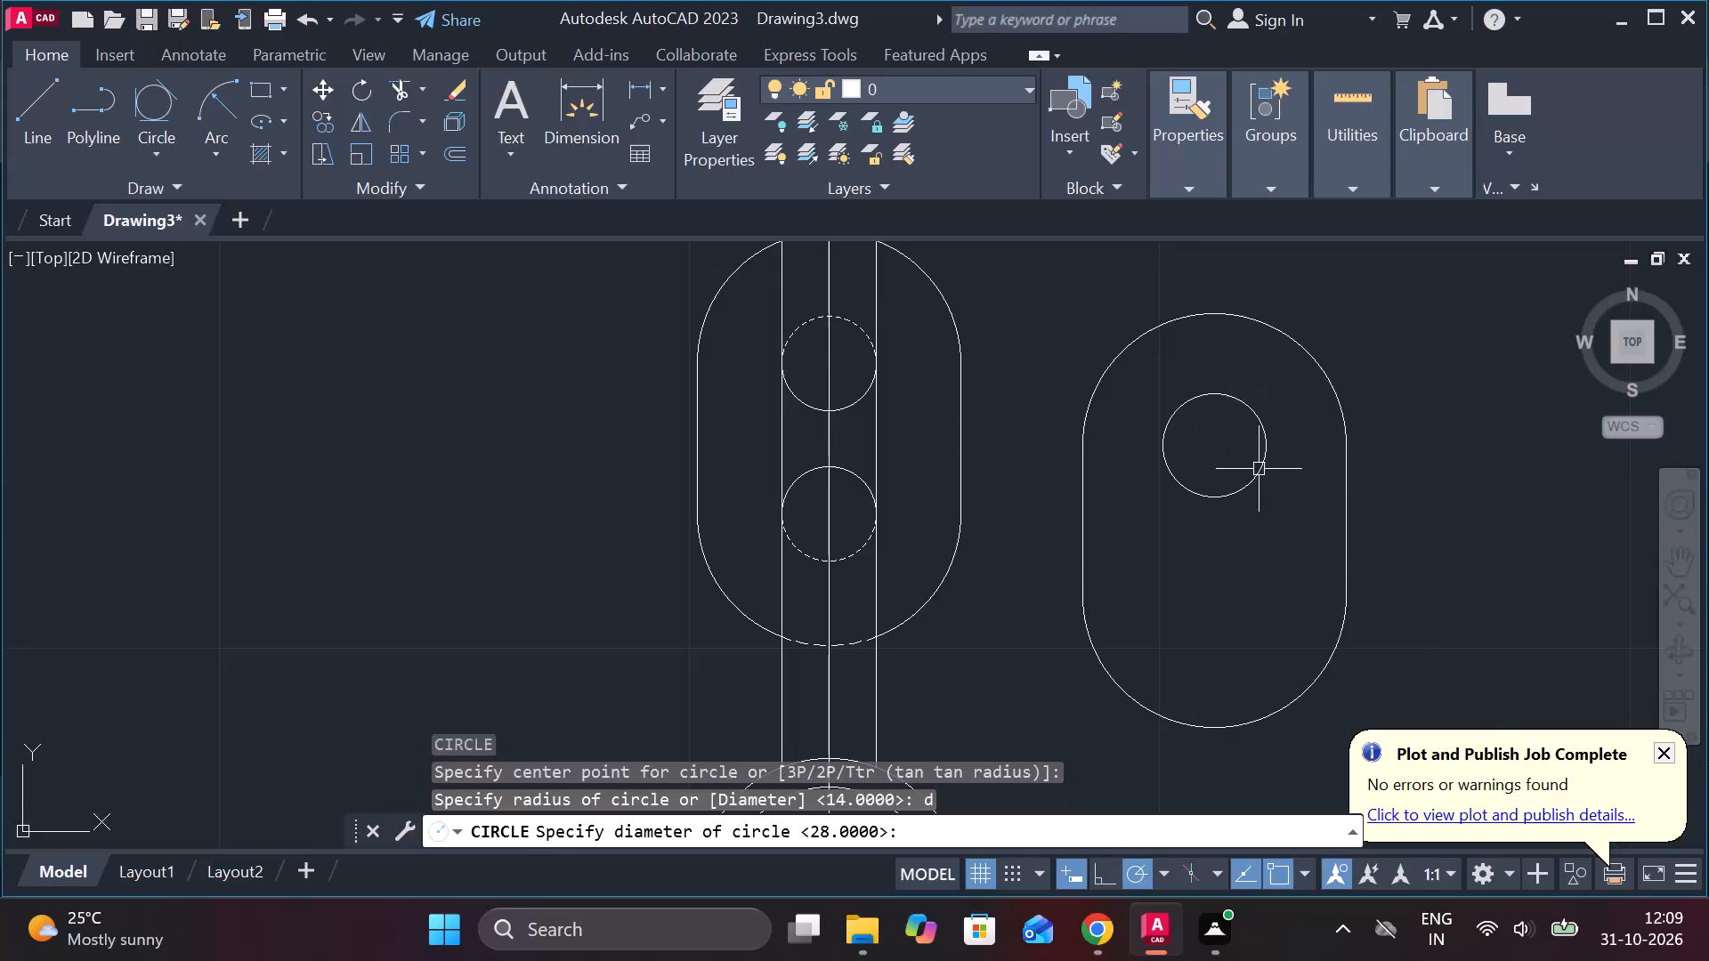
click(1259, 451)
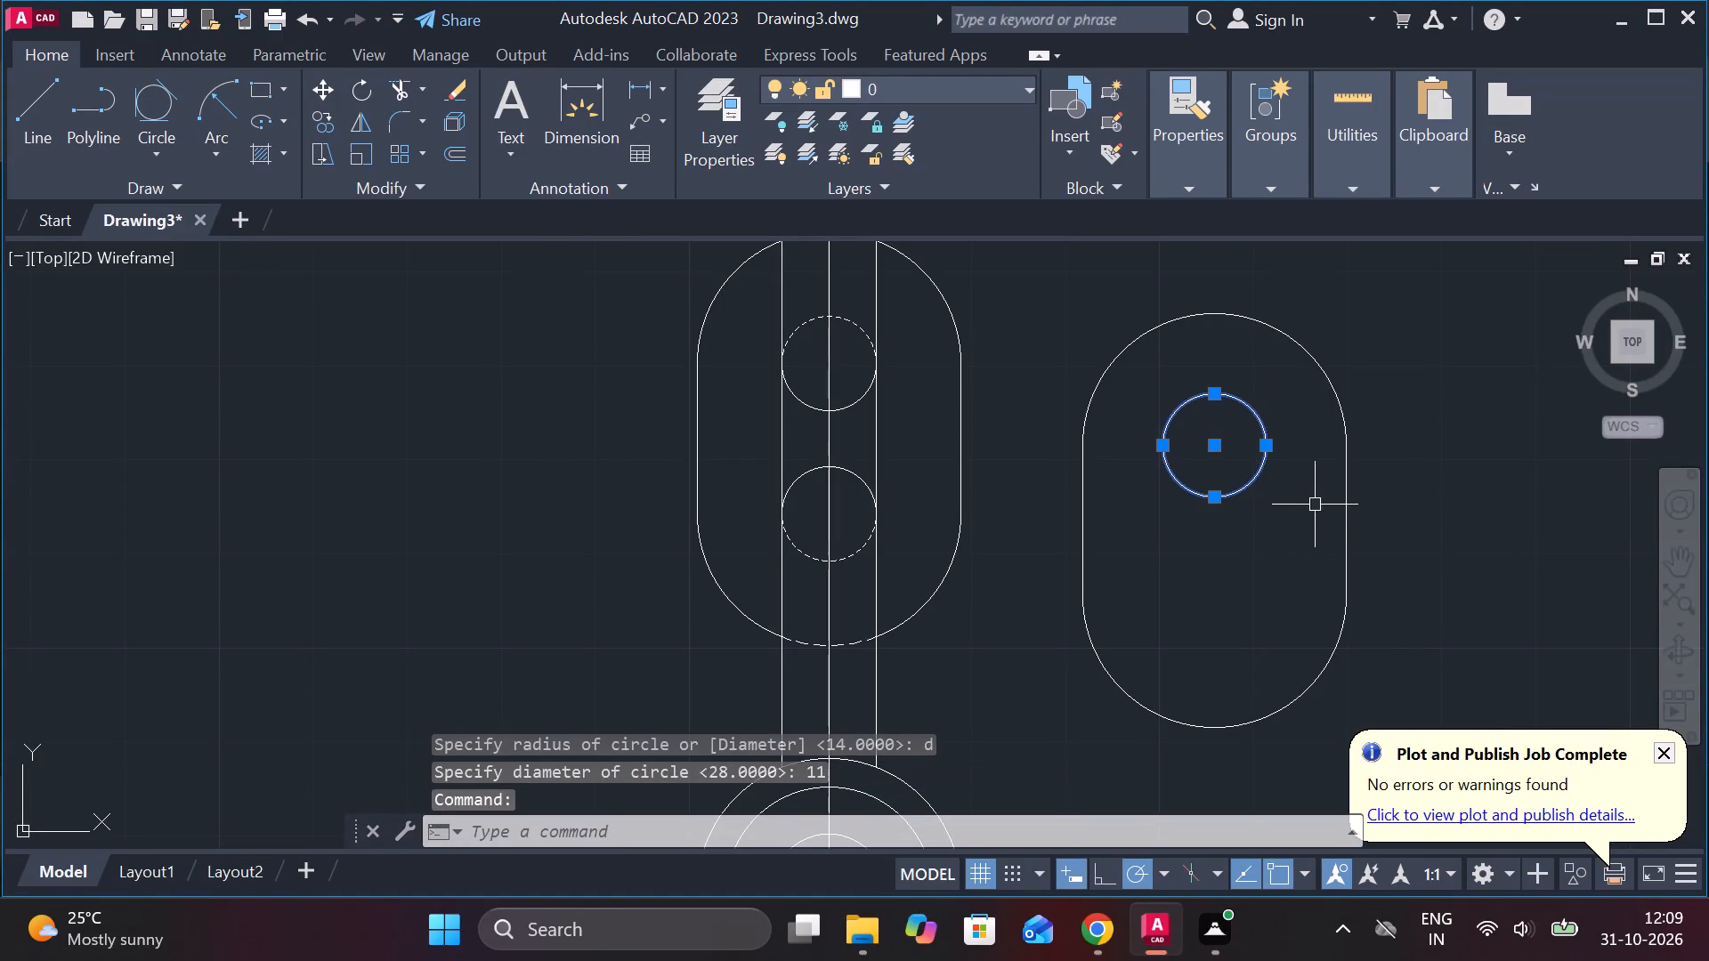
key(Escape)
text(c)
key(space)
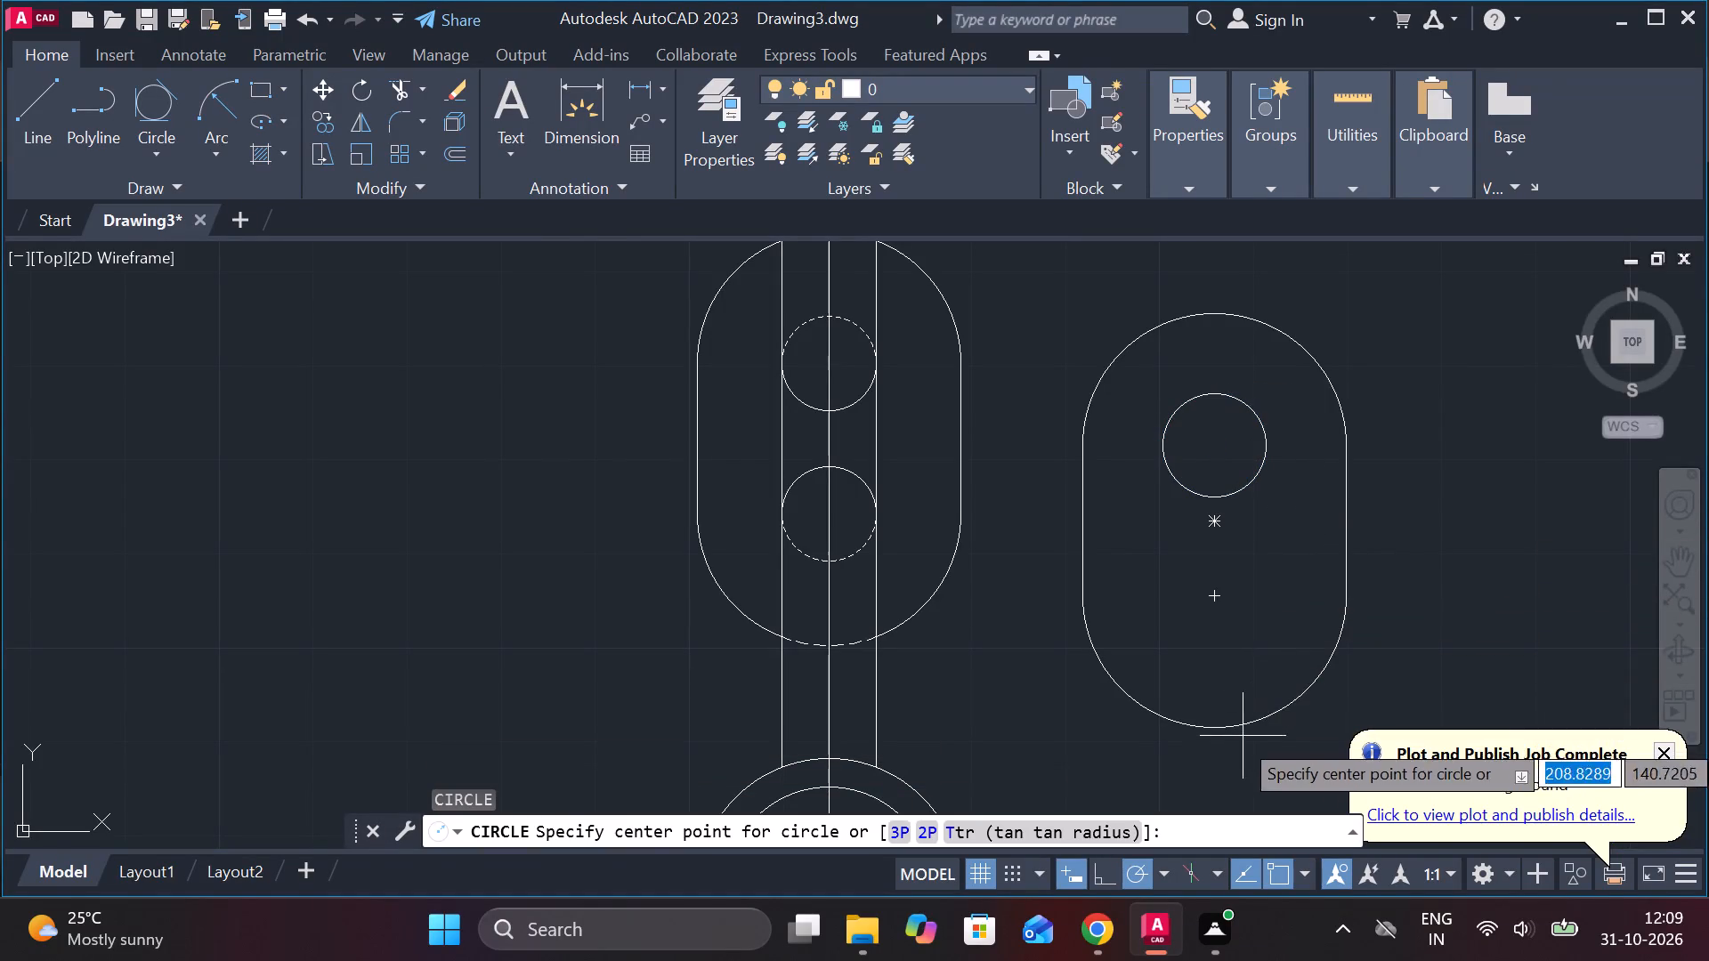
click(1211, 605)
text(d 11)
key(space)
key(Escape)
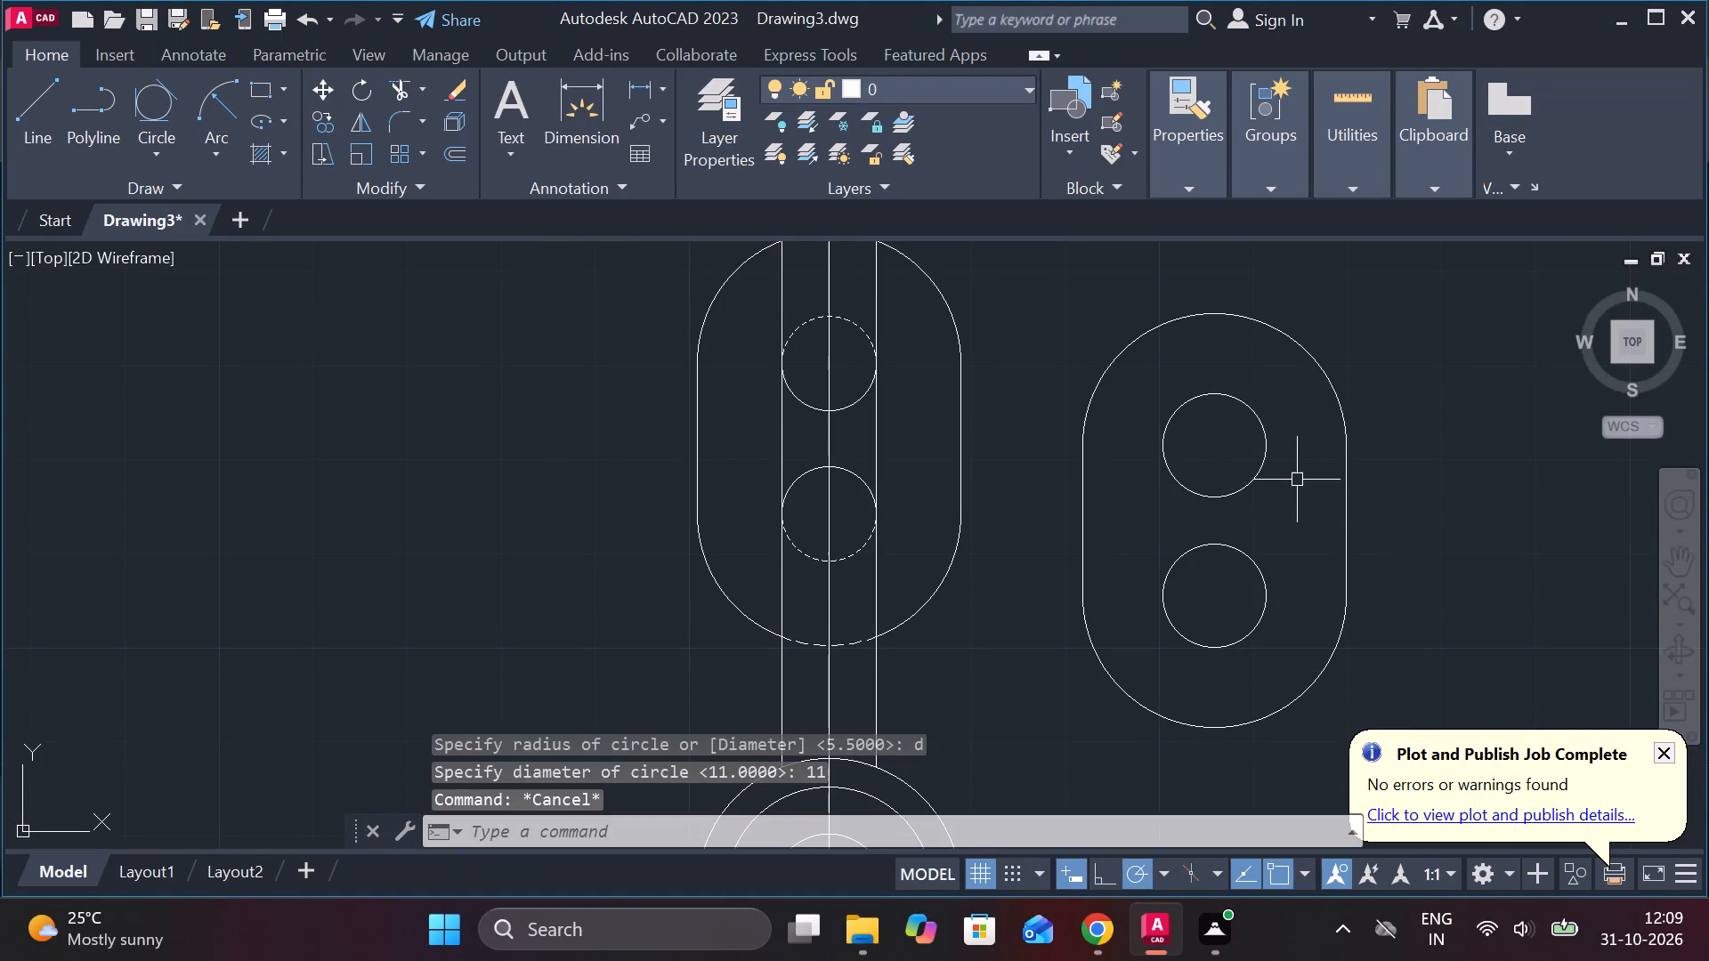
Draw a line tangent to both inner circles along their right sides.
key(l)
key(Return)
text(tan)
key(space)
click(1282, 446)
text(tan)
key(space)
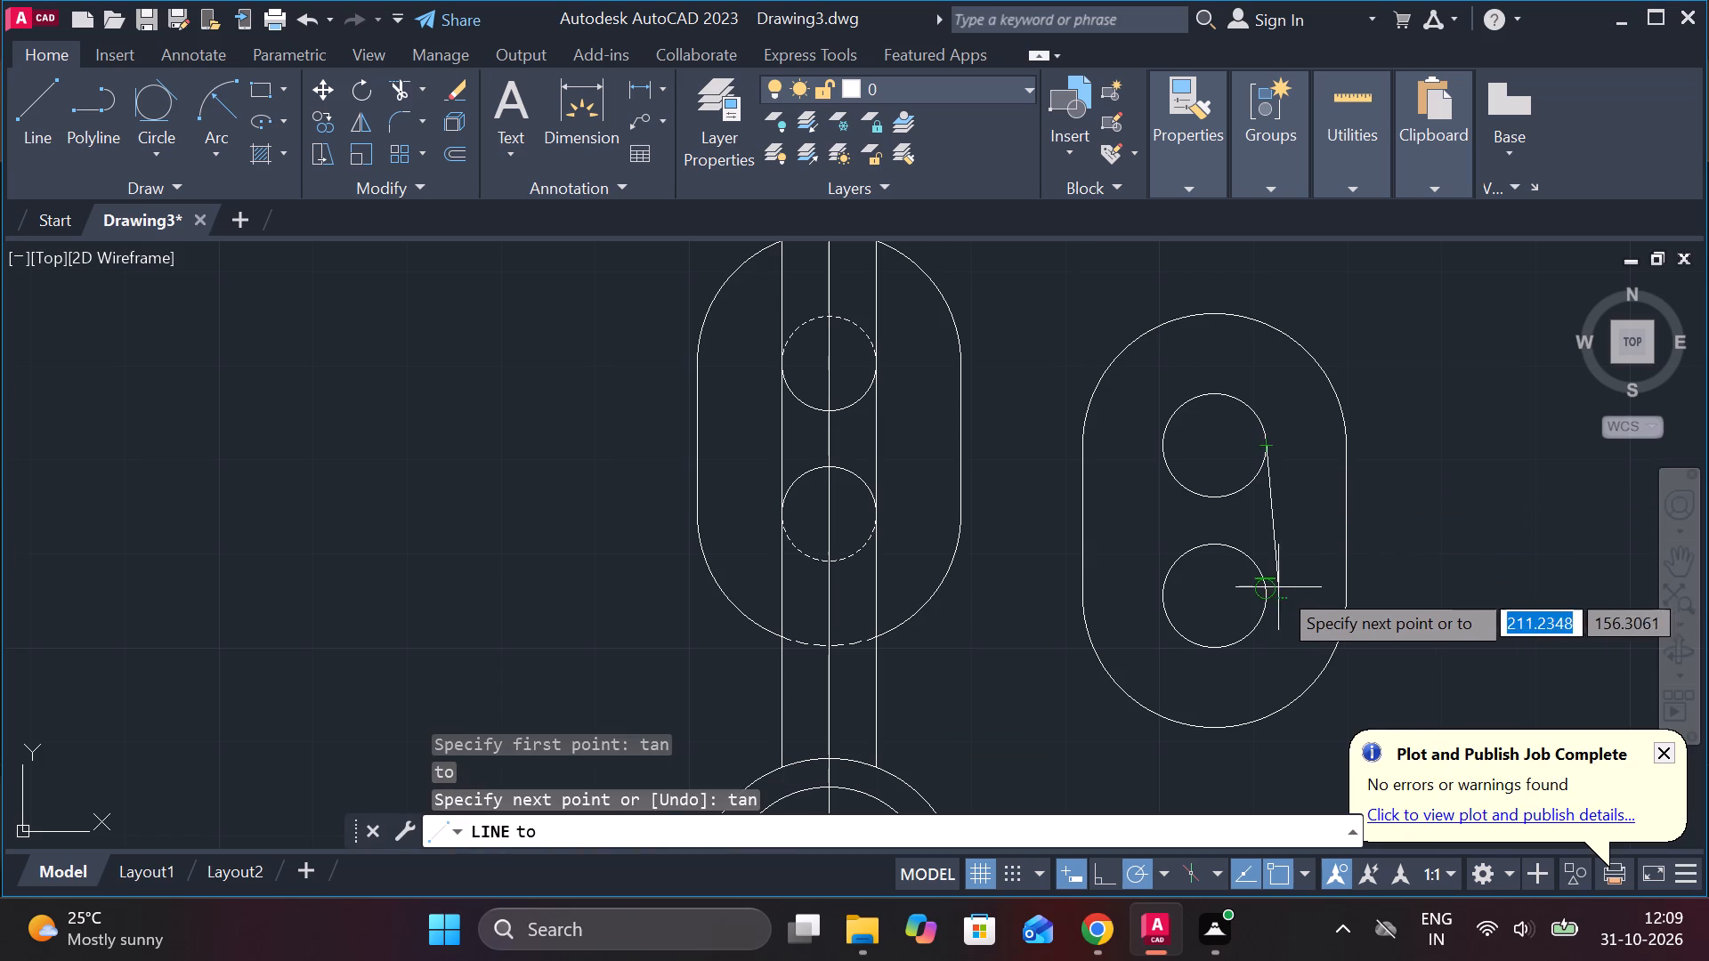
click(1278, 587)
key(Escape)
Draw a second line tangent to both inner circles along their left sides.
key(l)
key(Return)
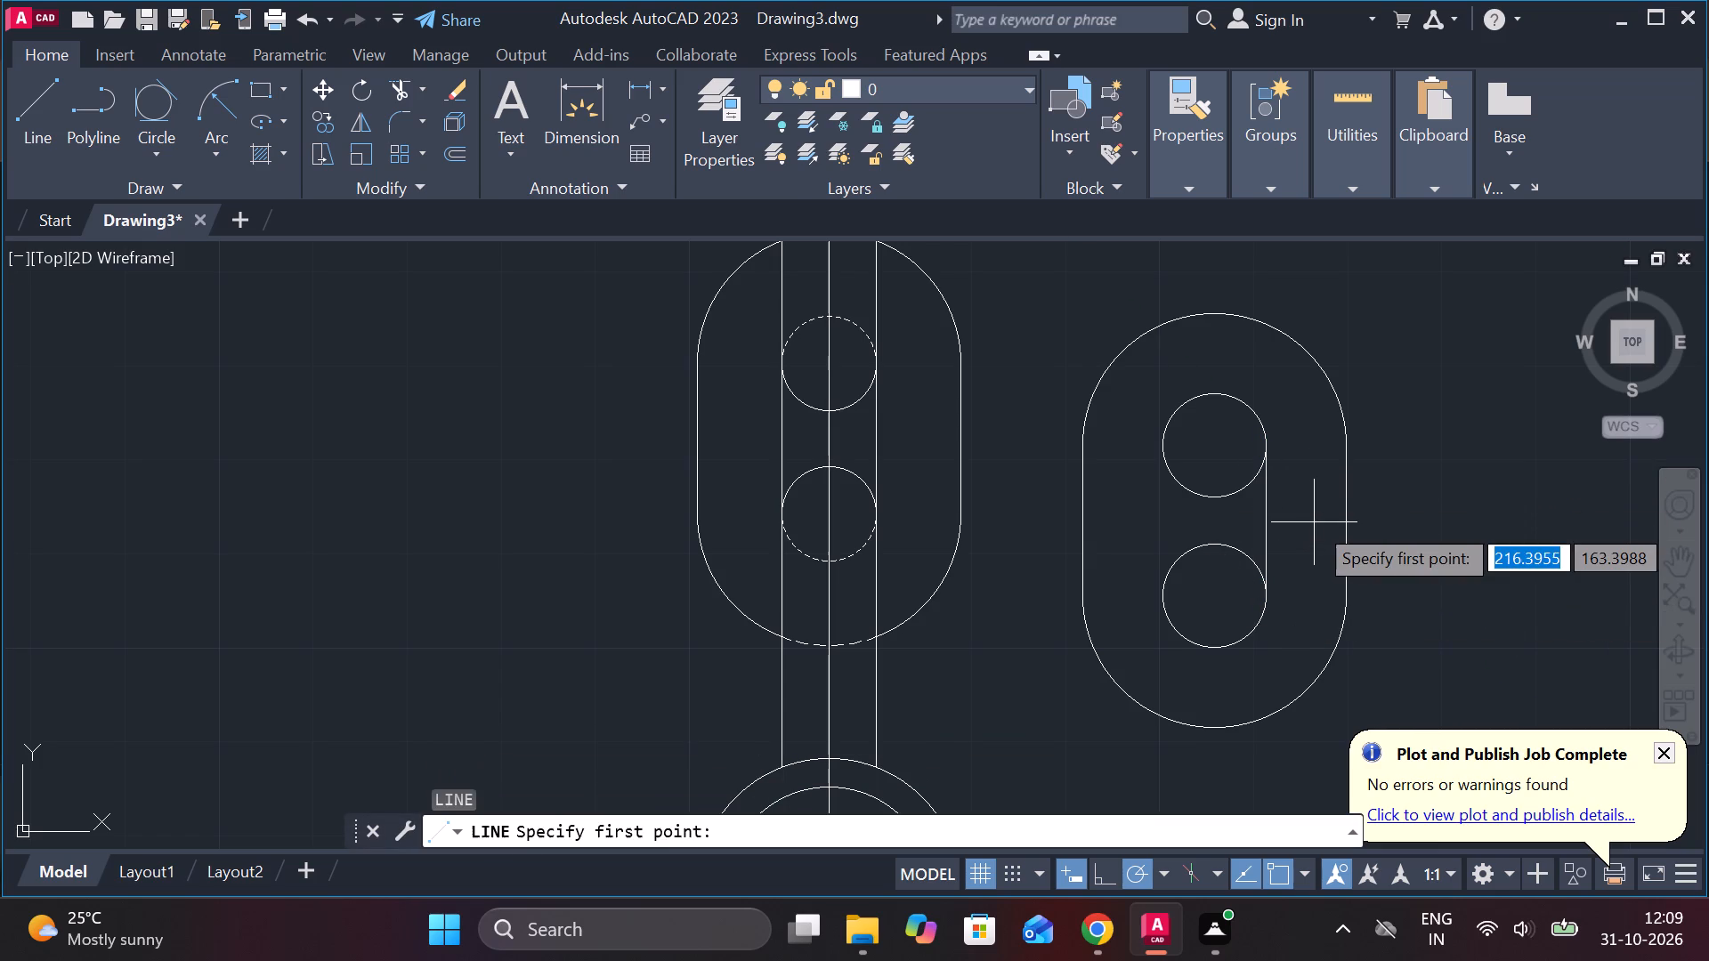
text(tan)
key(space)
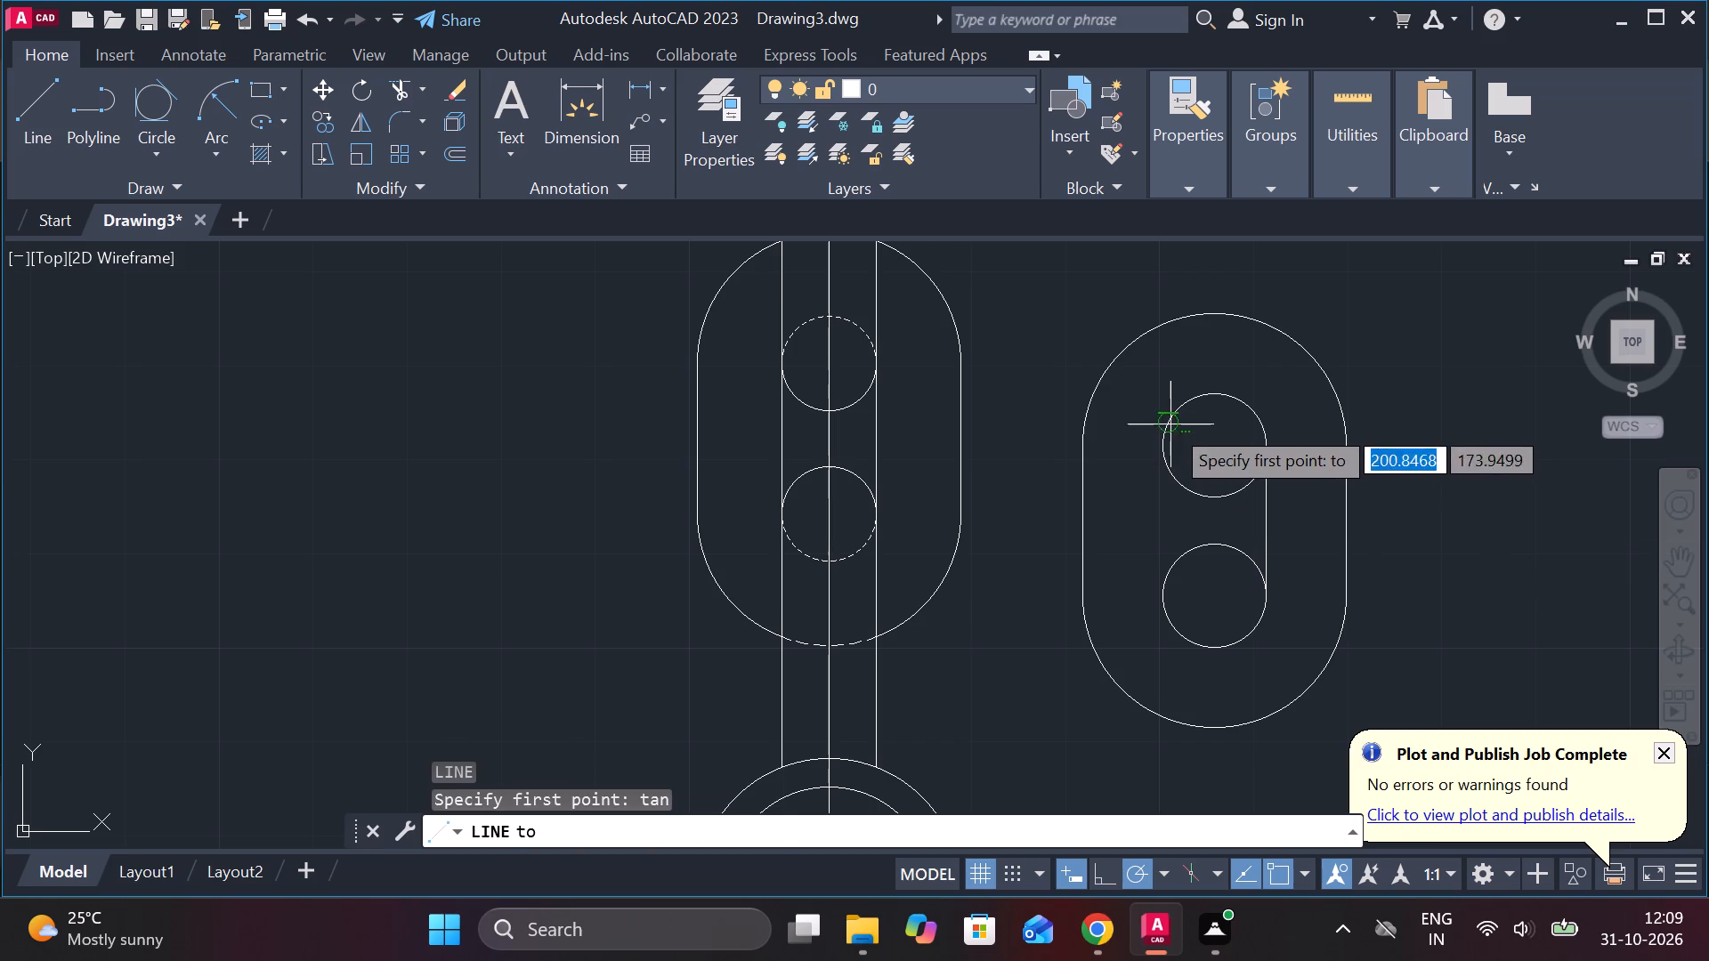
click(1170, 424)
text(tan)
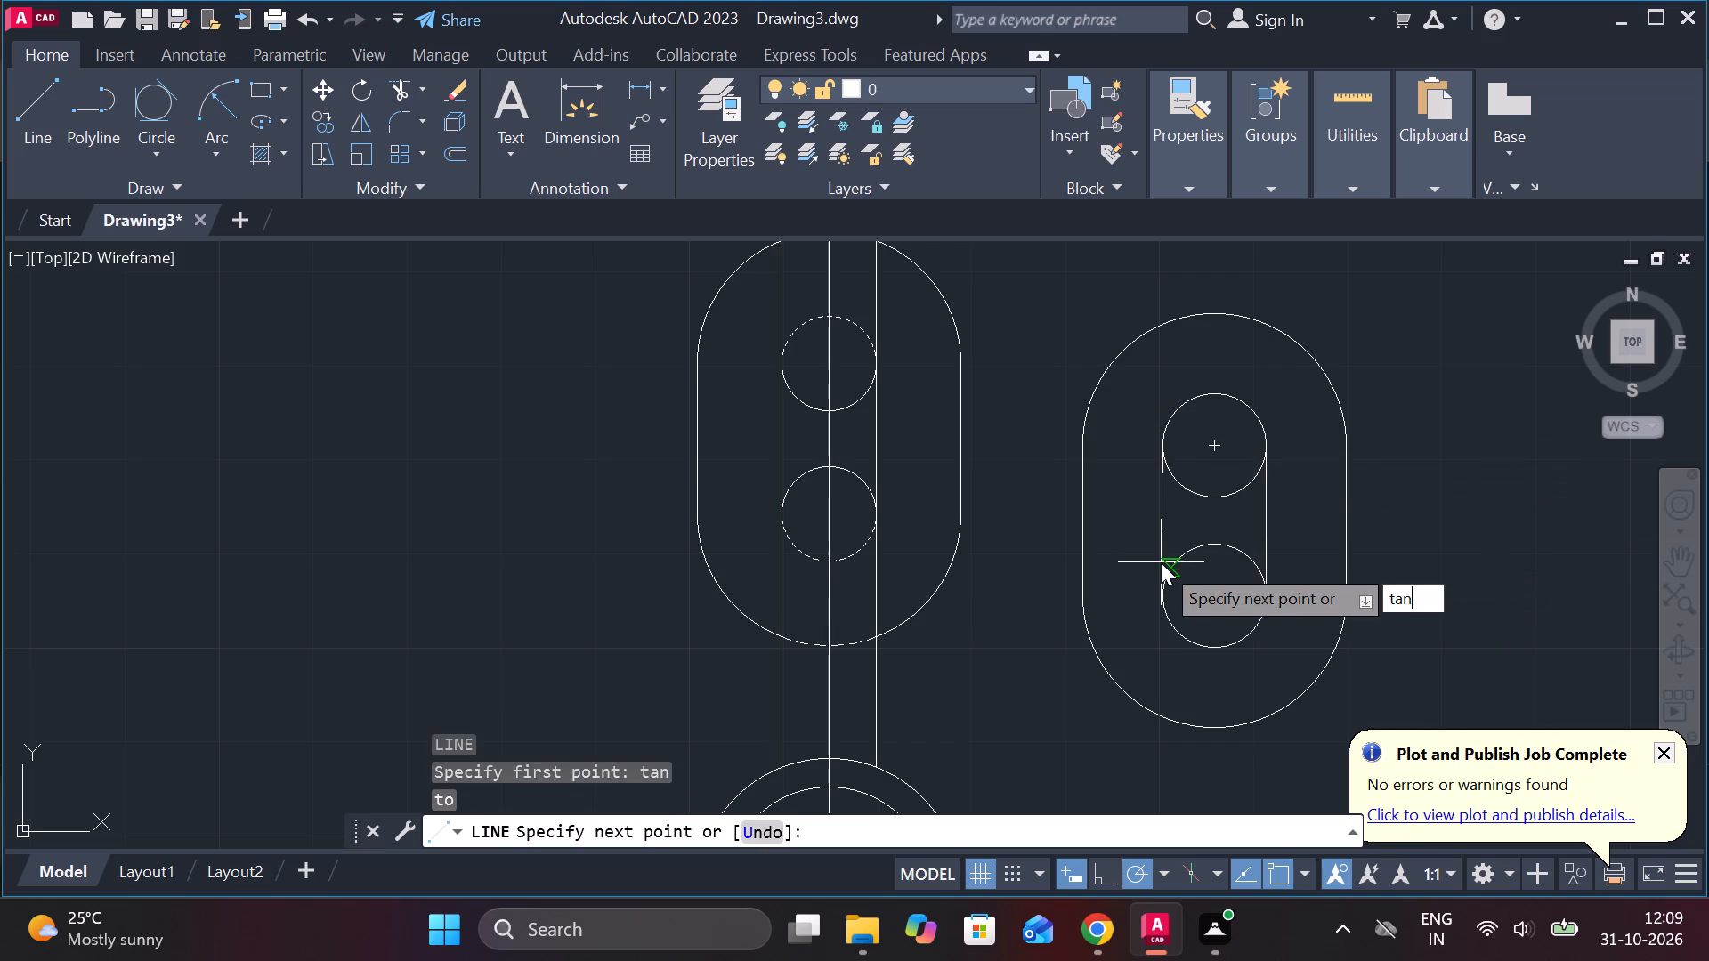
key(space)
click(1161, 589)
key(Escape)
Trim the facing inner arcs of both circles to leave a rounded slot inside the link.
text(trv)
key(BackSpace)
key(Return)
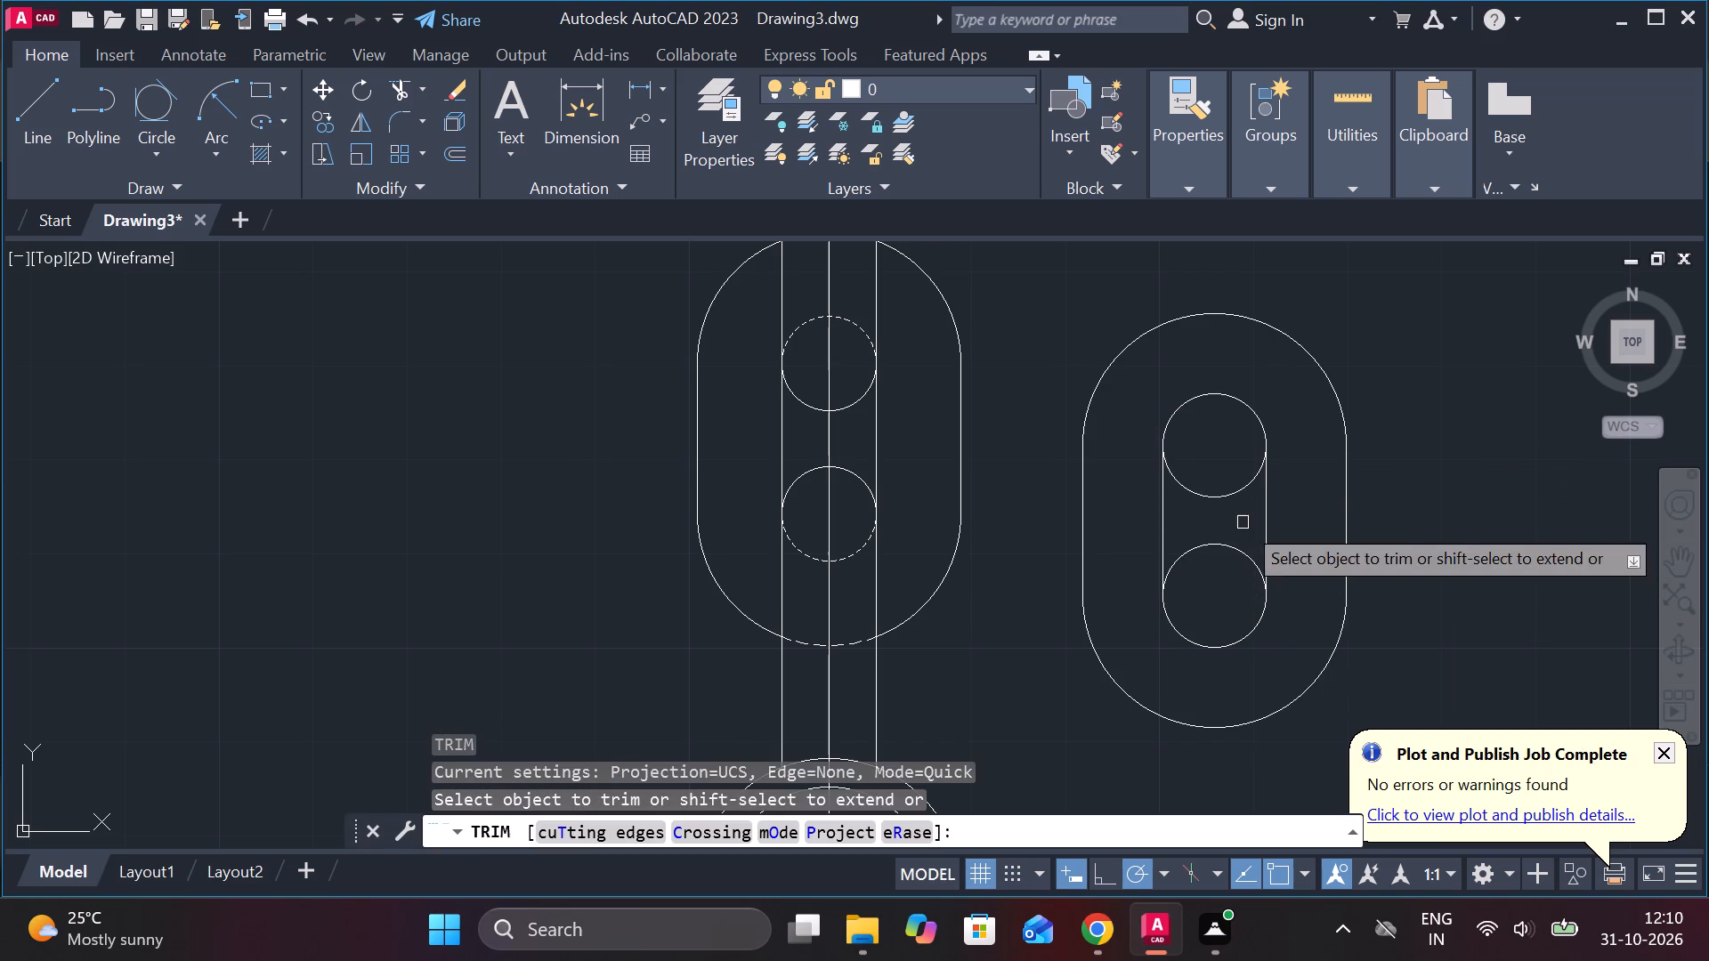
click(1226, 452)
click(1230, 586)
key(Escape)
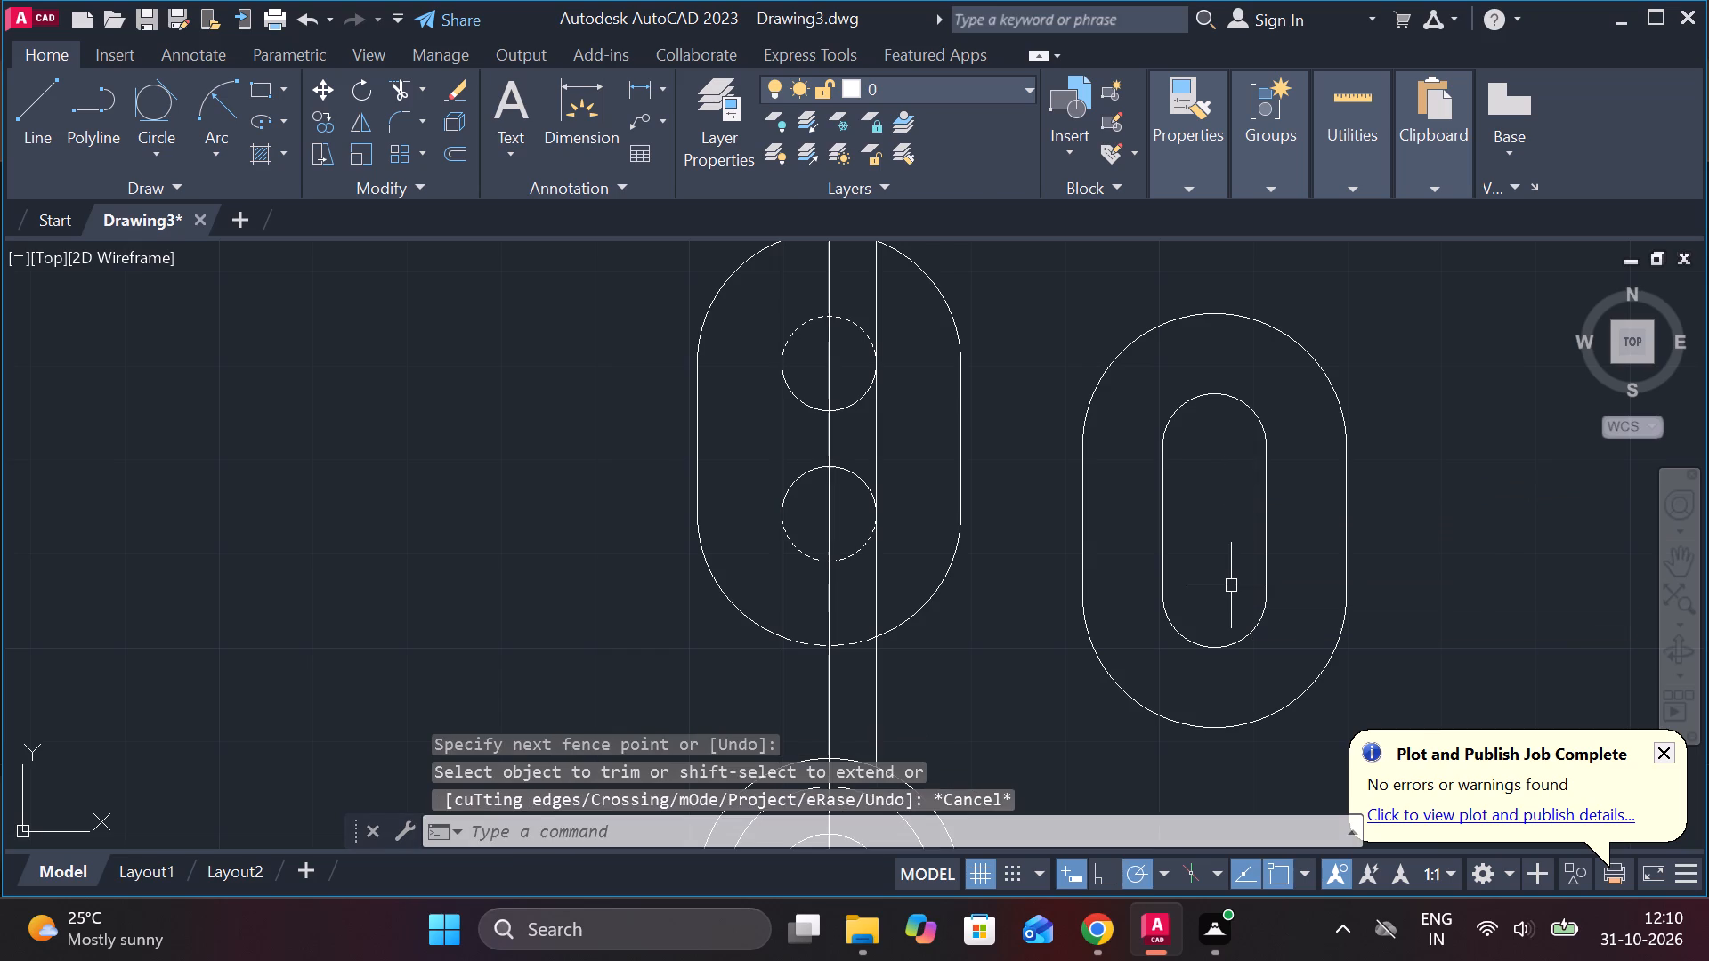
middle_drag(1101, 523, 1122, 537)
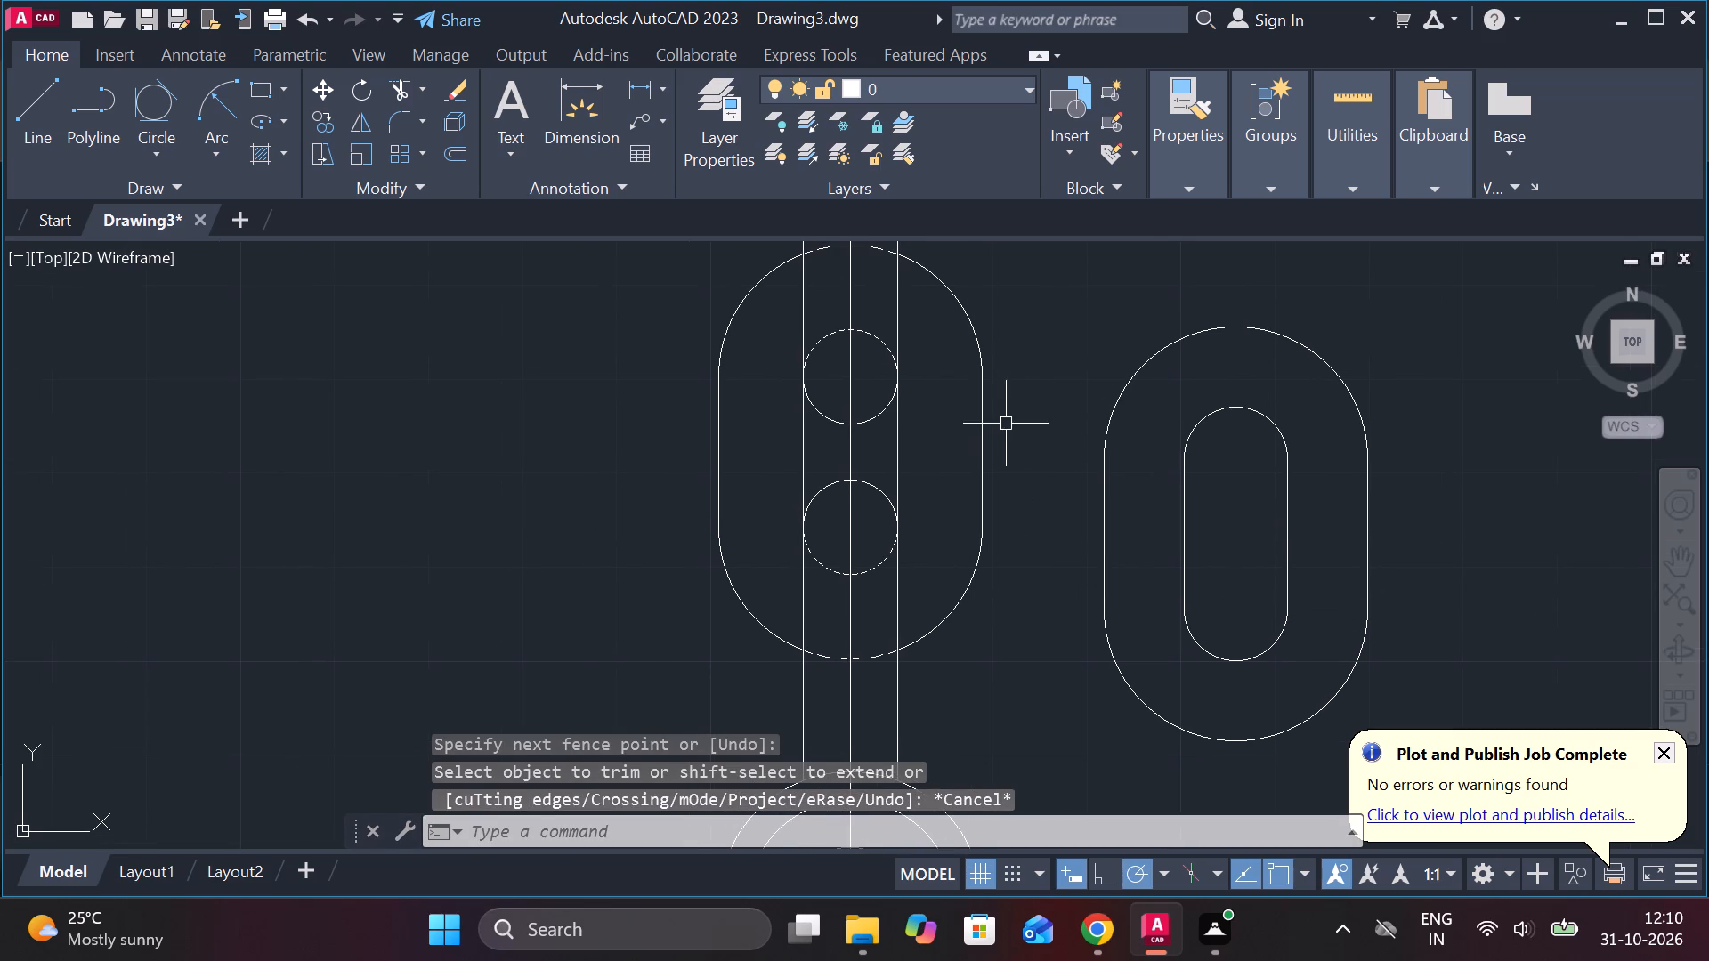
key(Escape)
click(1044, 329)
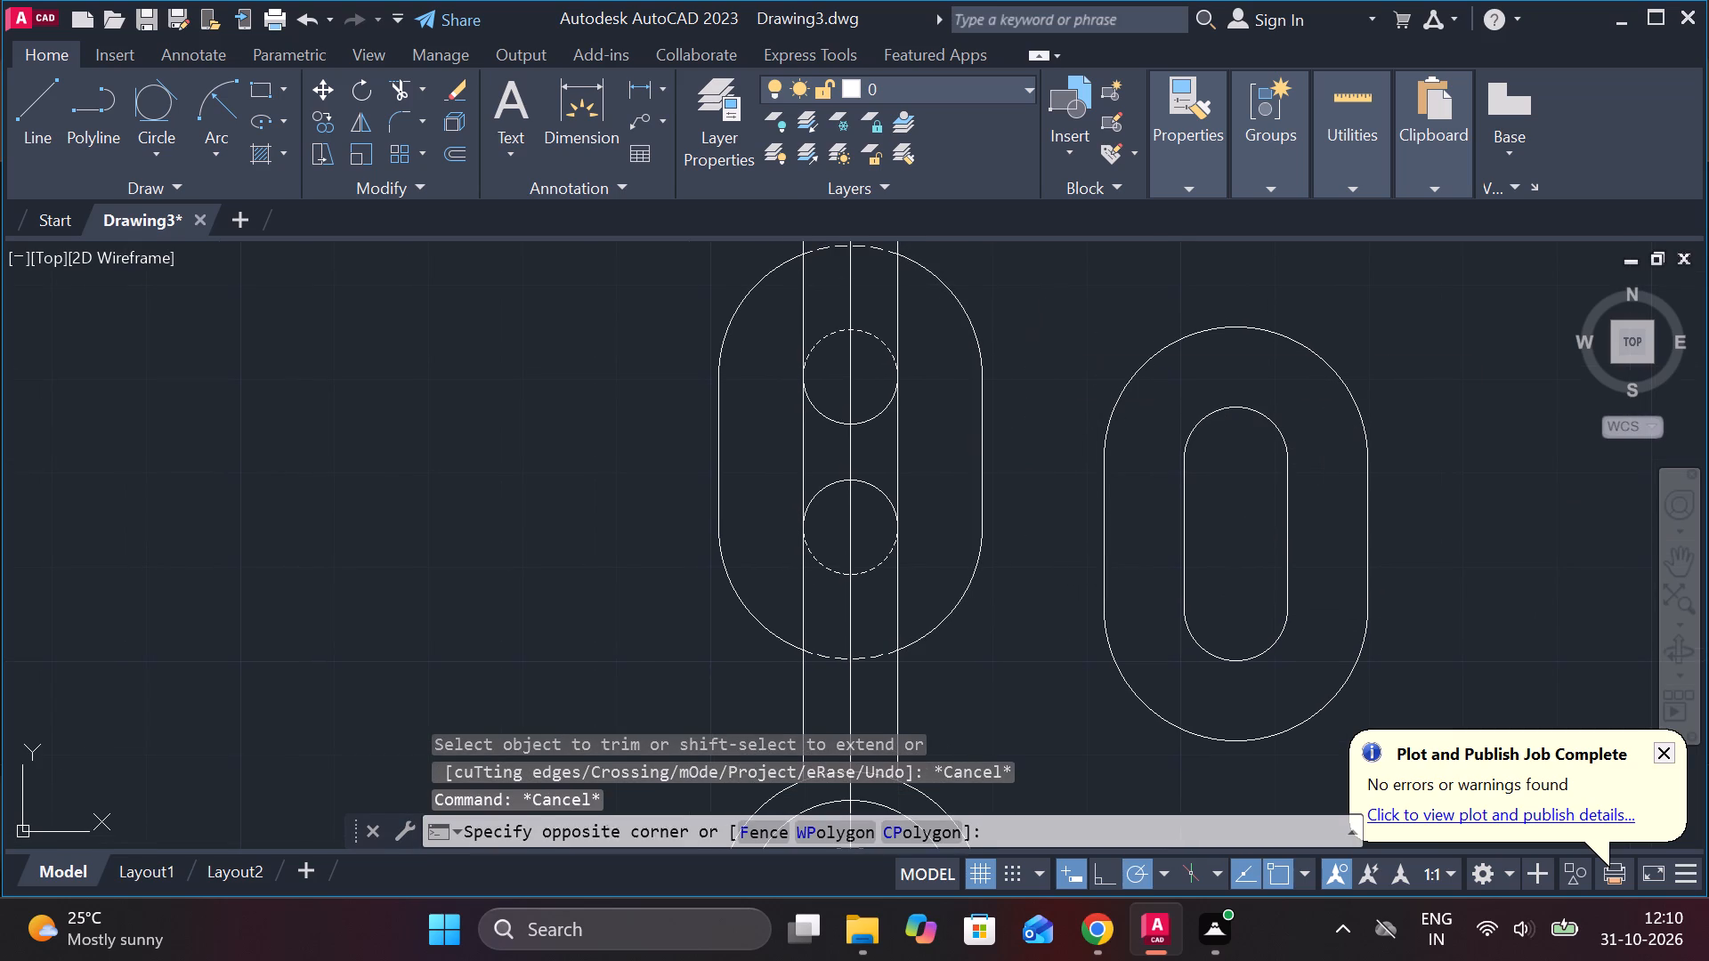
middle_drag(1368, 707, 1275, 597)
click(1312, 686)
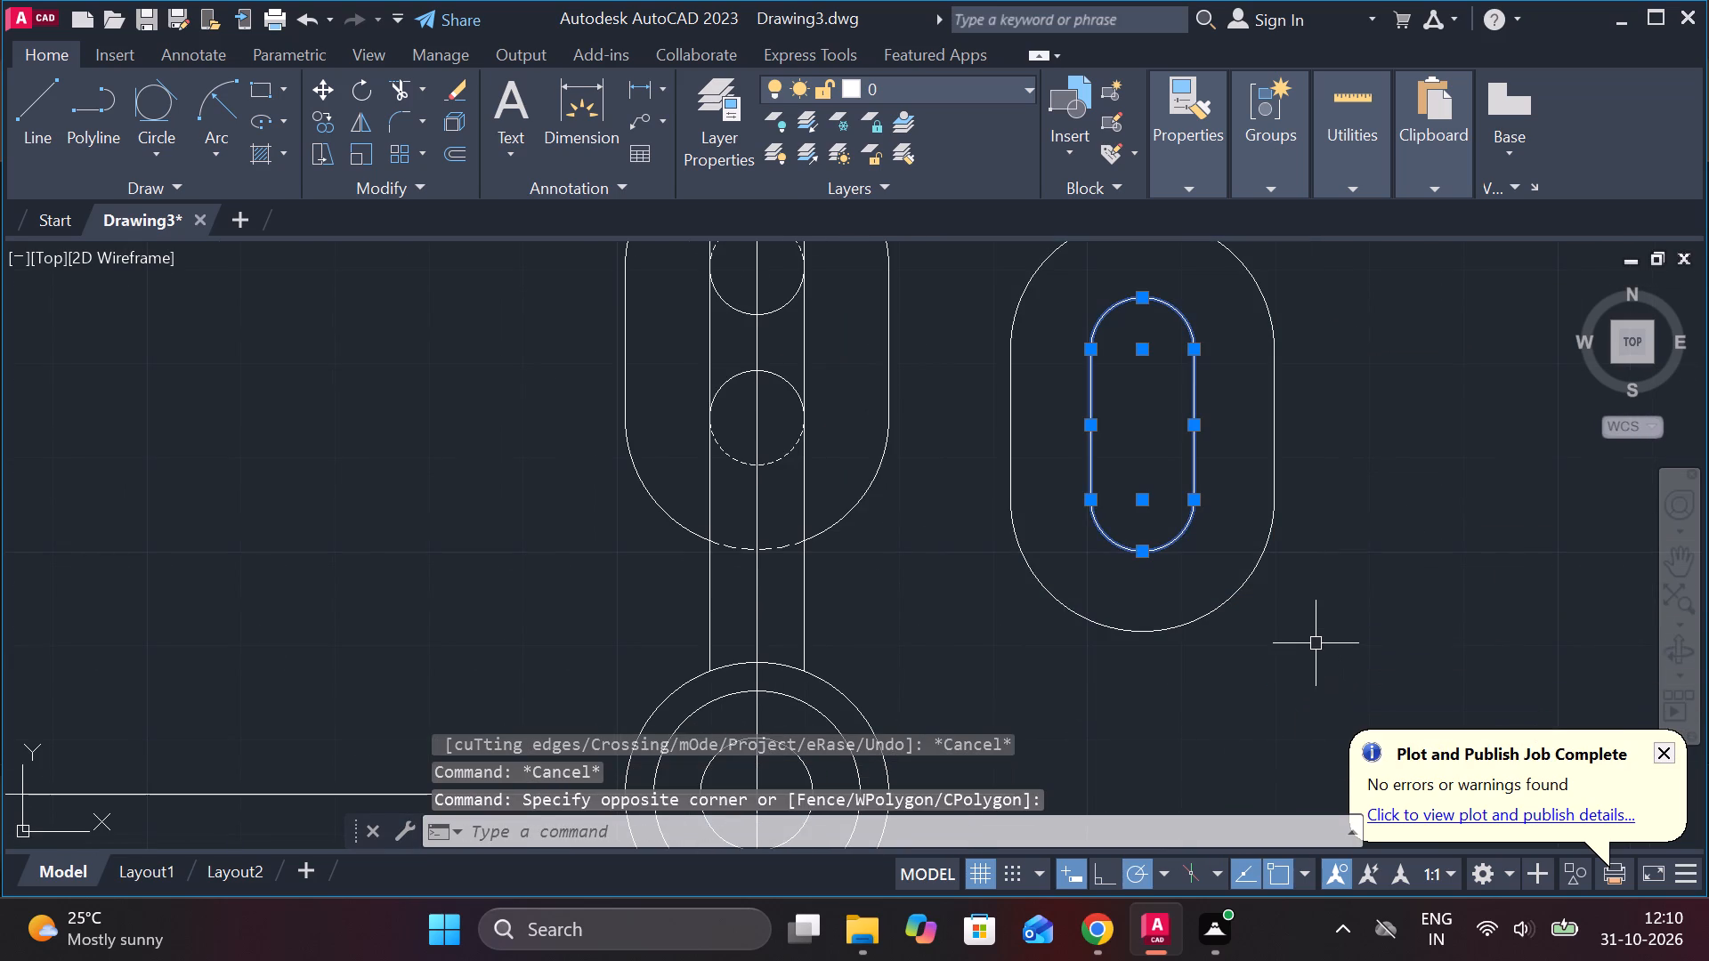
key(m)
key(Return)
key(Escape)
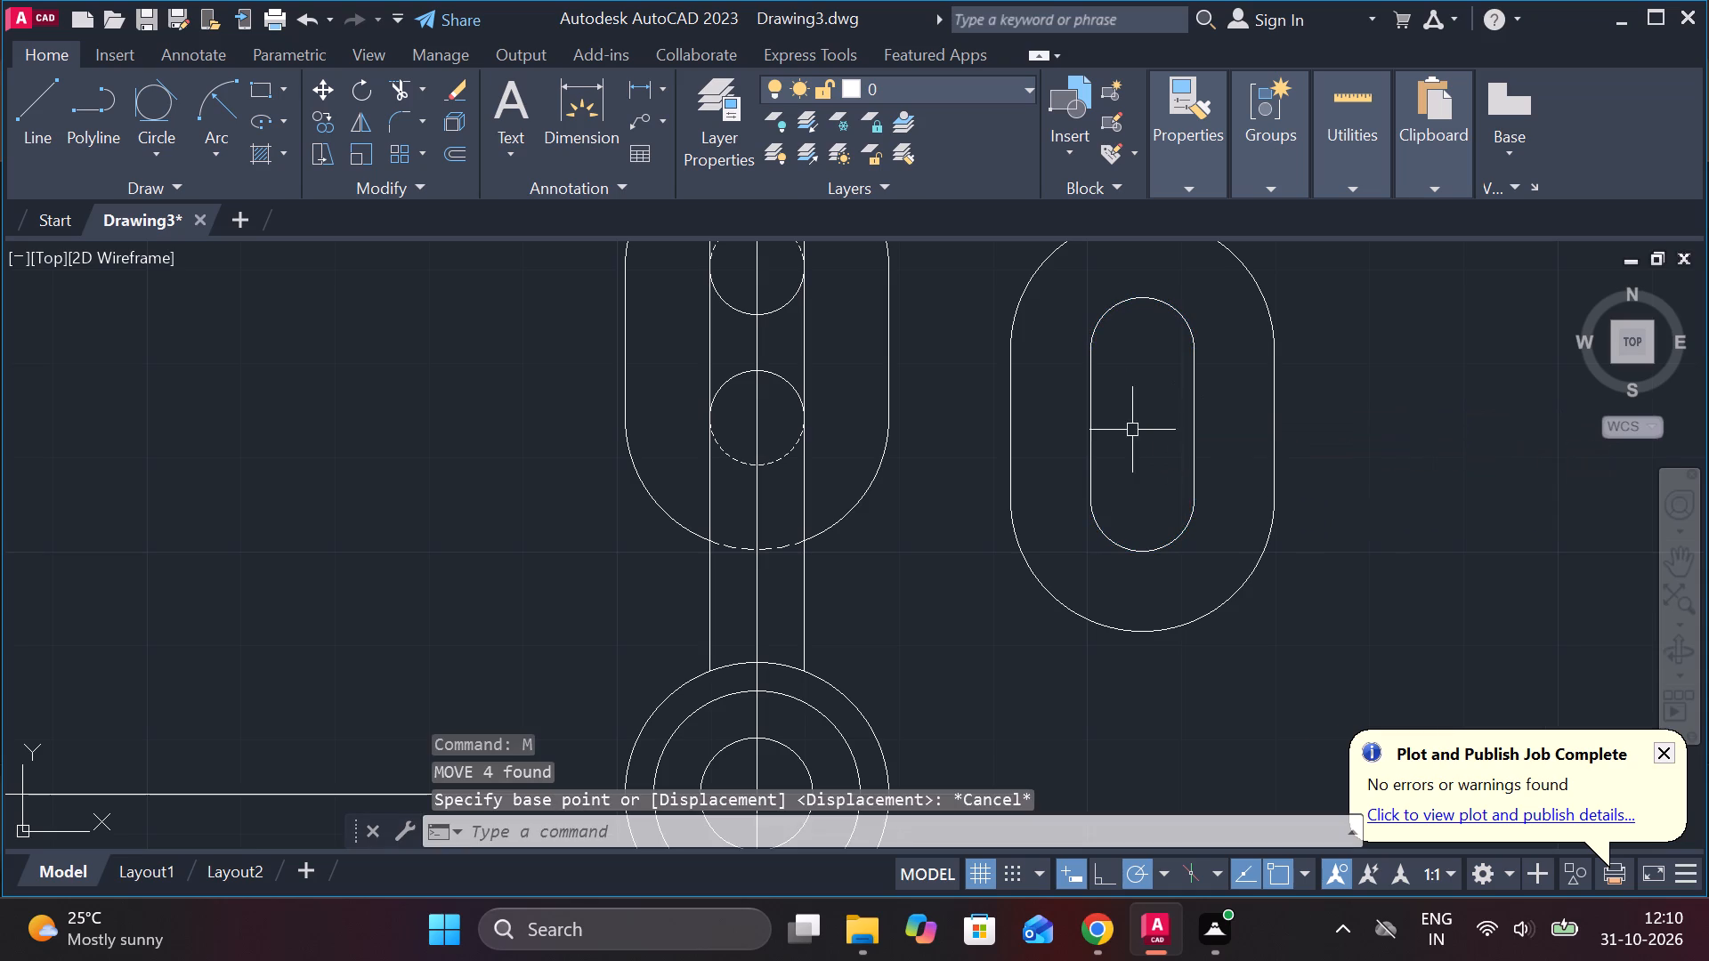
Draw a horizontal line across the new link, joining the midpoints of its two outer straight sides.
key(l)
key(Return)
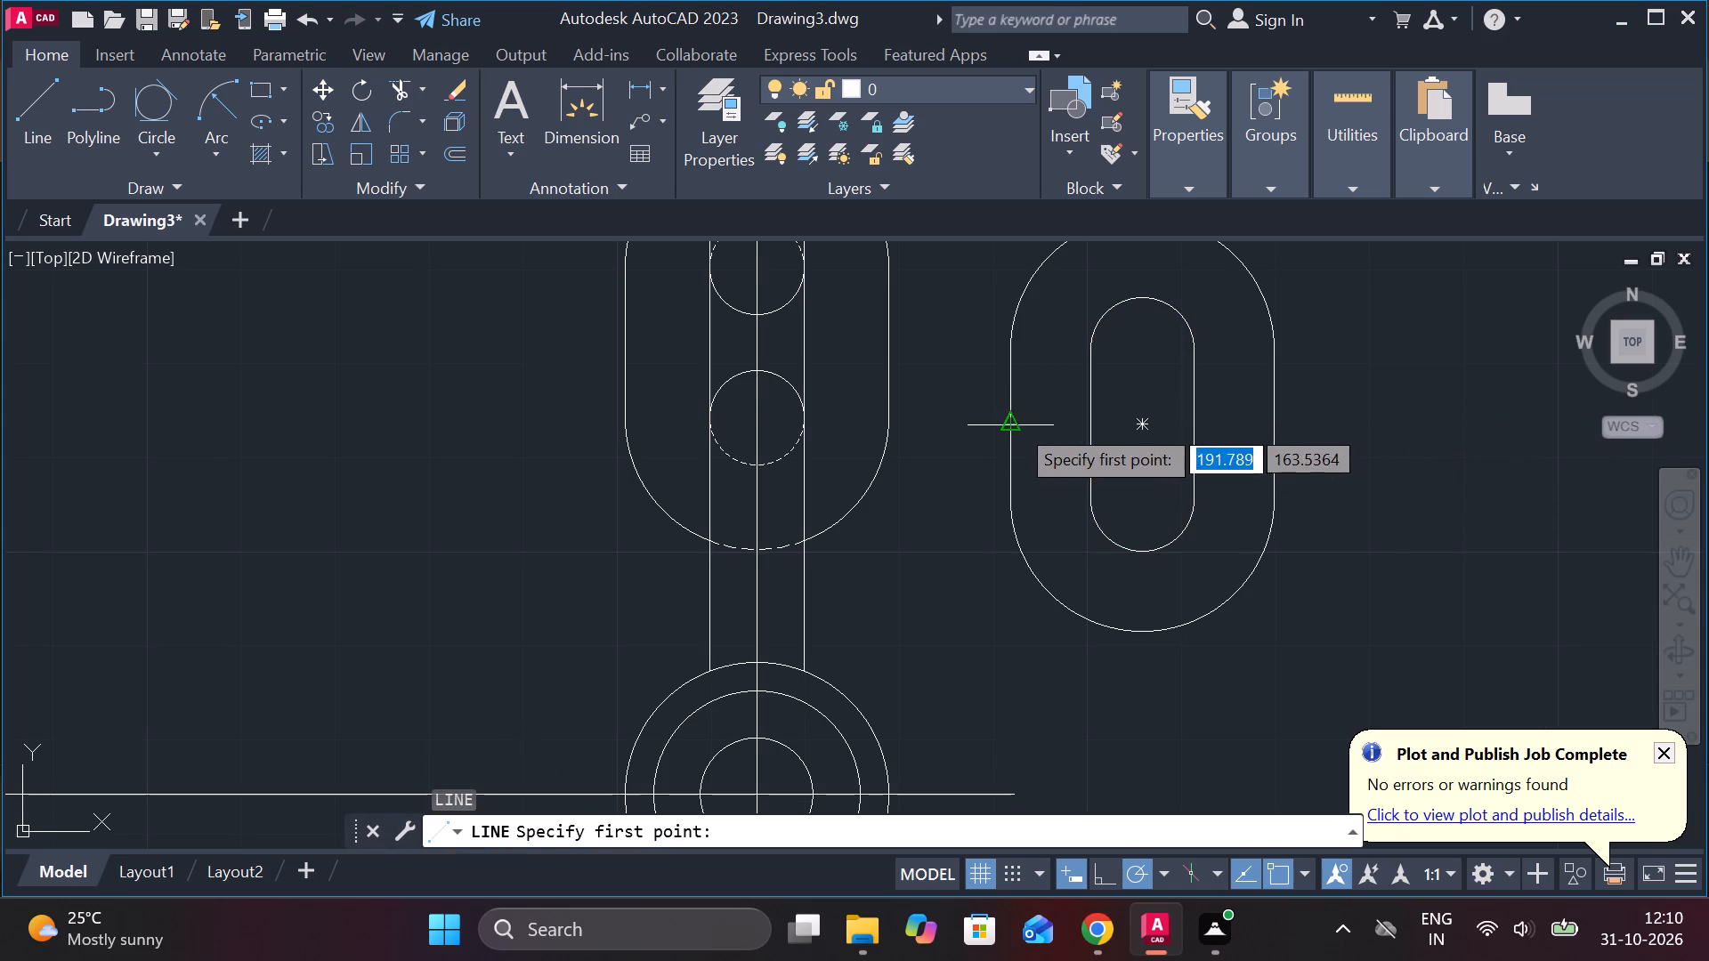
click(1016, 424)
click(1283, 417)
key(Escape)
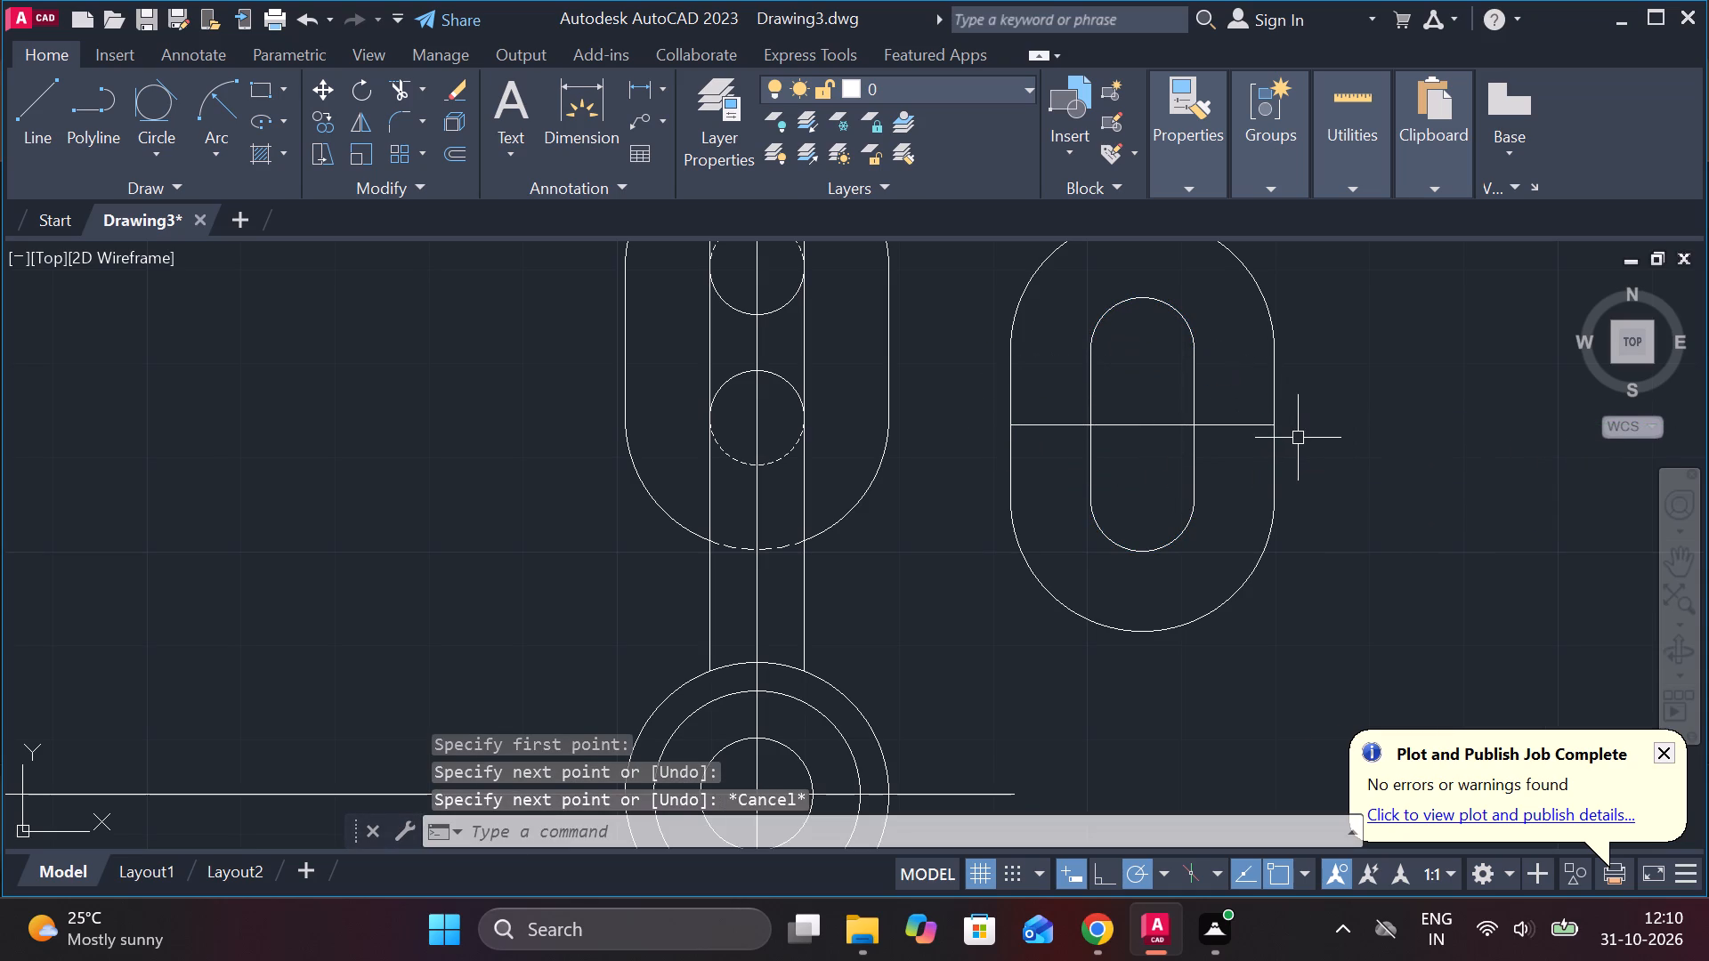
key(Escape)
Move the new link with its inner slot and midline horizontally farther away from the hook view.
scroll(1180, 410, down, 2)
click(1101, 309)
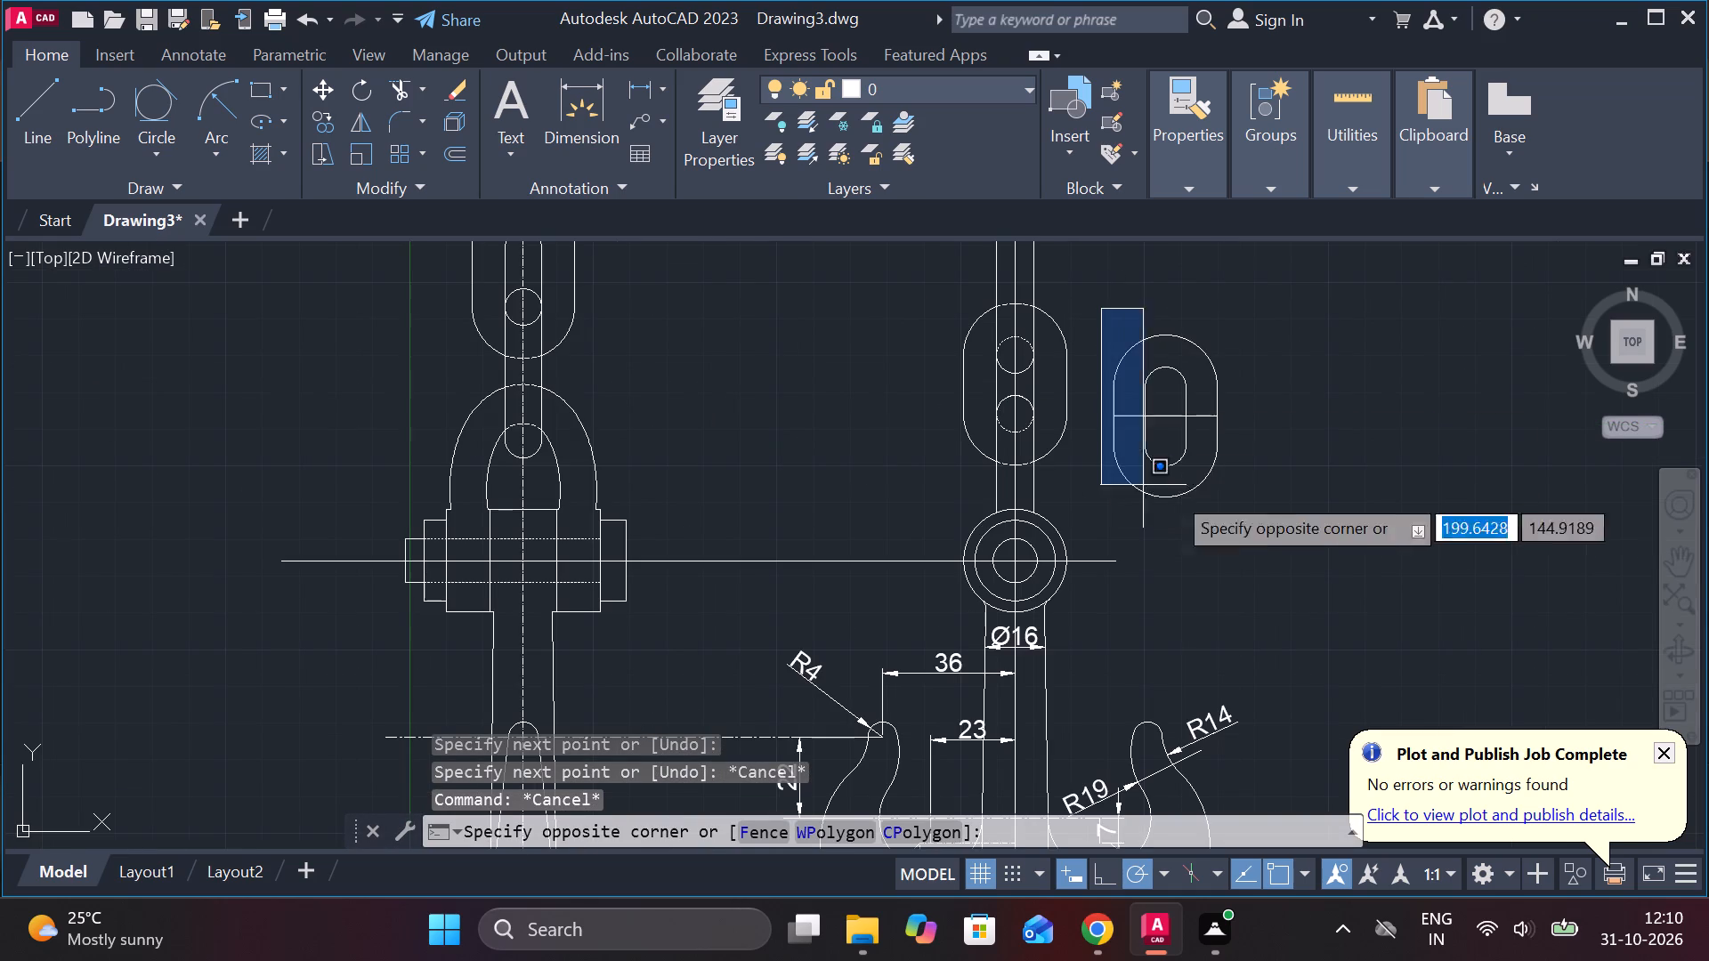
click(1276, 513)
key(m)
key(Return)
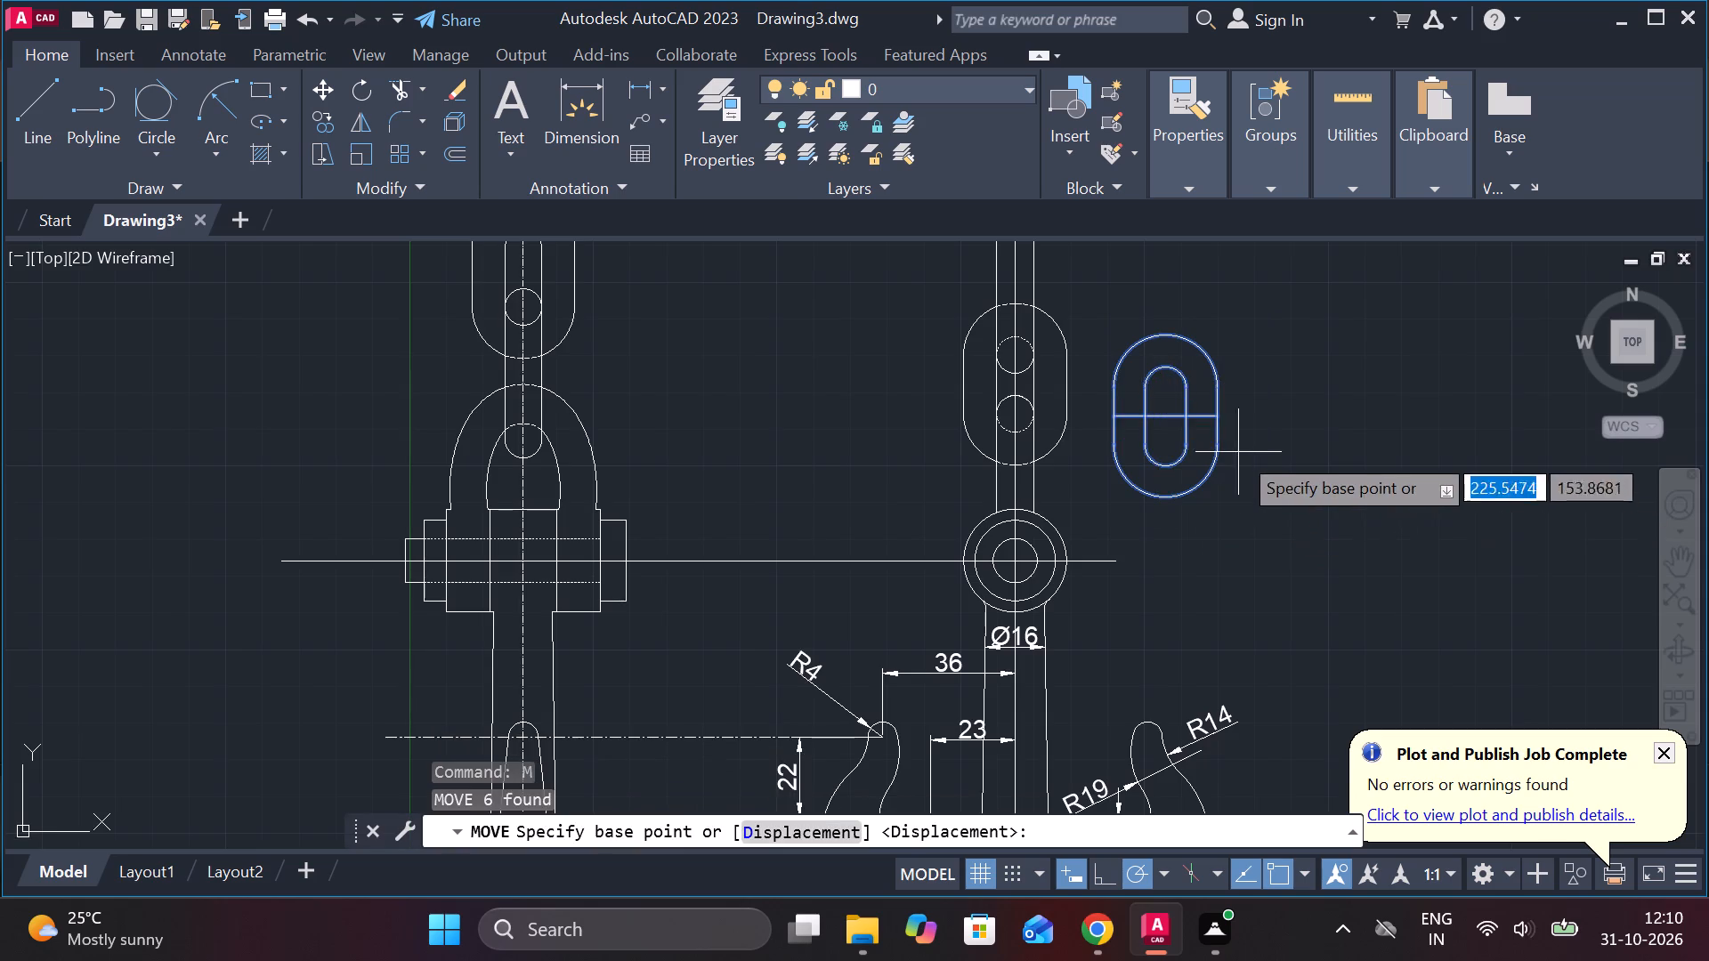
scroll(1225, 429, up, 2)
click(1065, 395)
middle_drag(973, 398, 1053, 459)
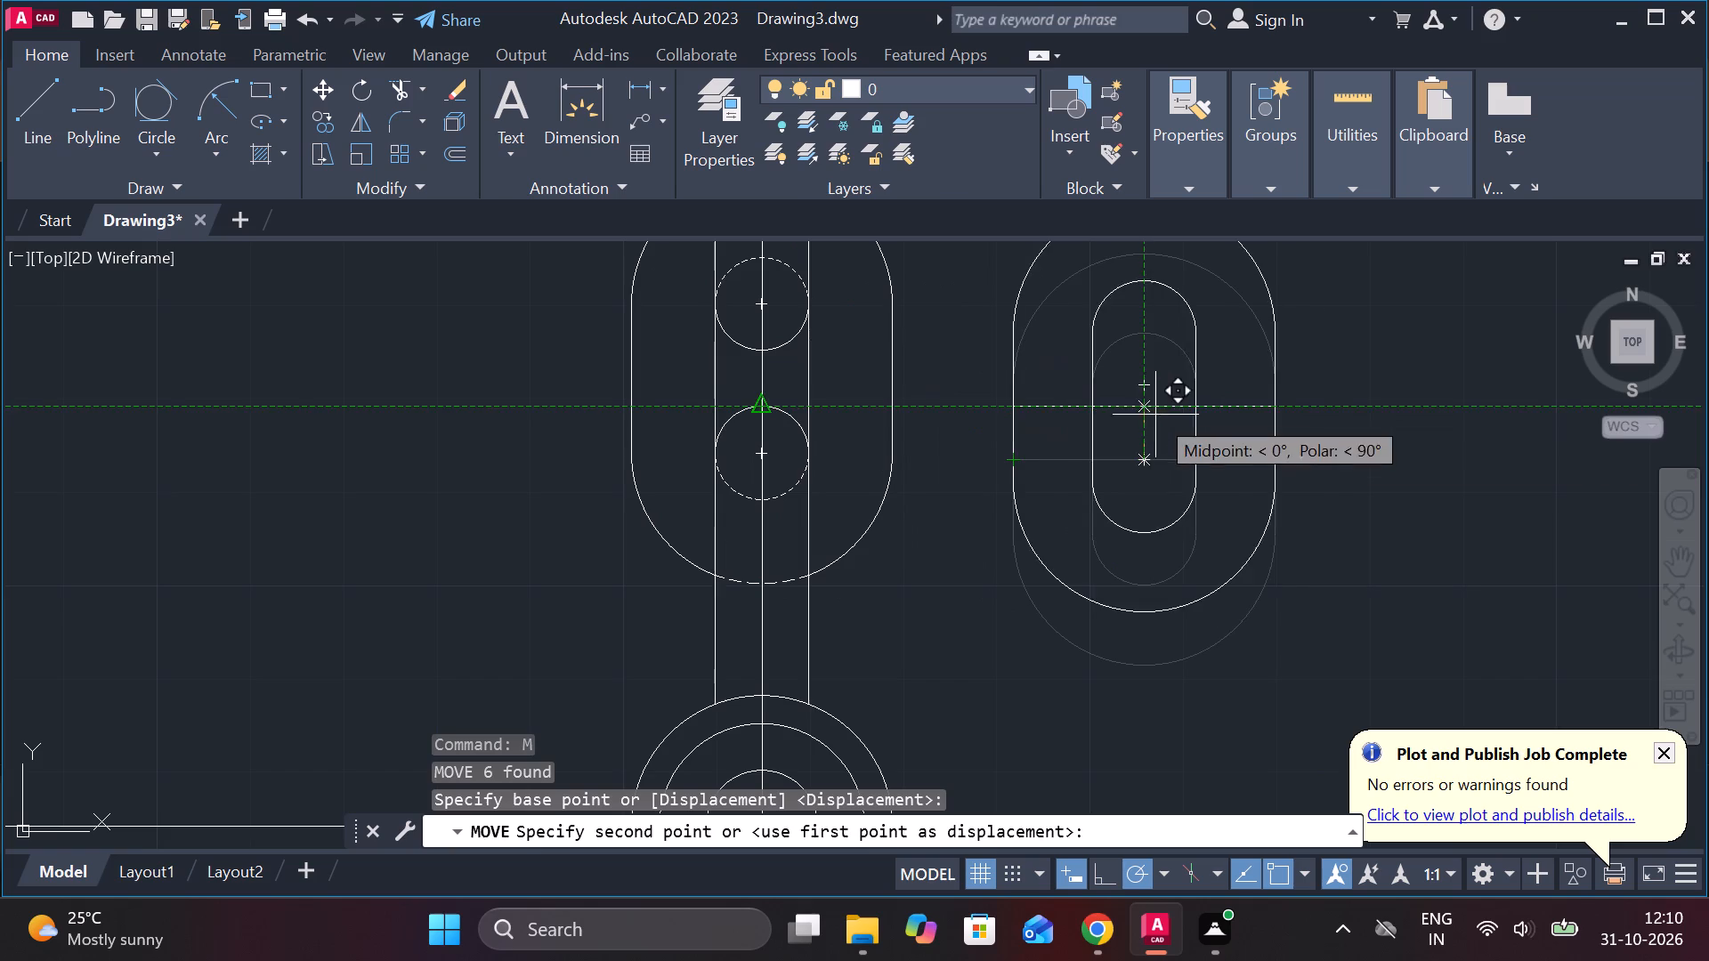
click(1448, 469)
key(Escape)
Erase the old link outline around the two circles in the hook view, including its dashed top and bottom arcs.
middle_drag(1080, 530, 1141, 604)
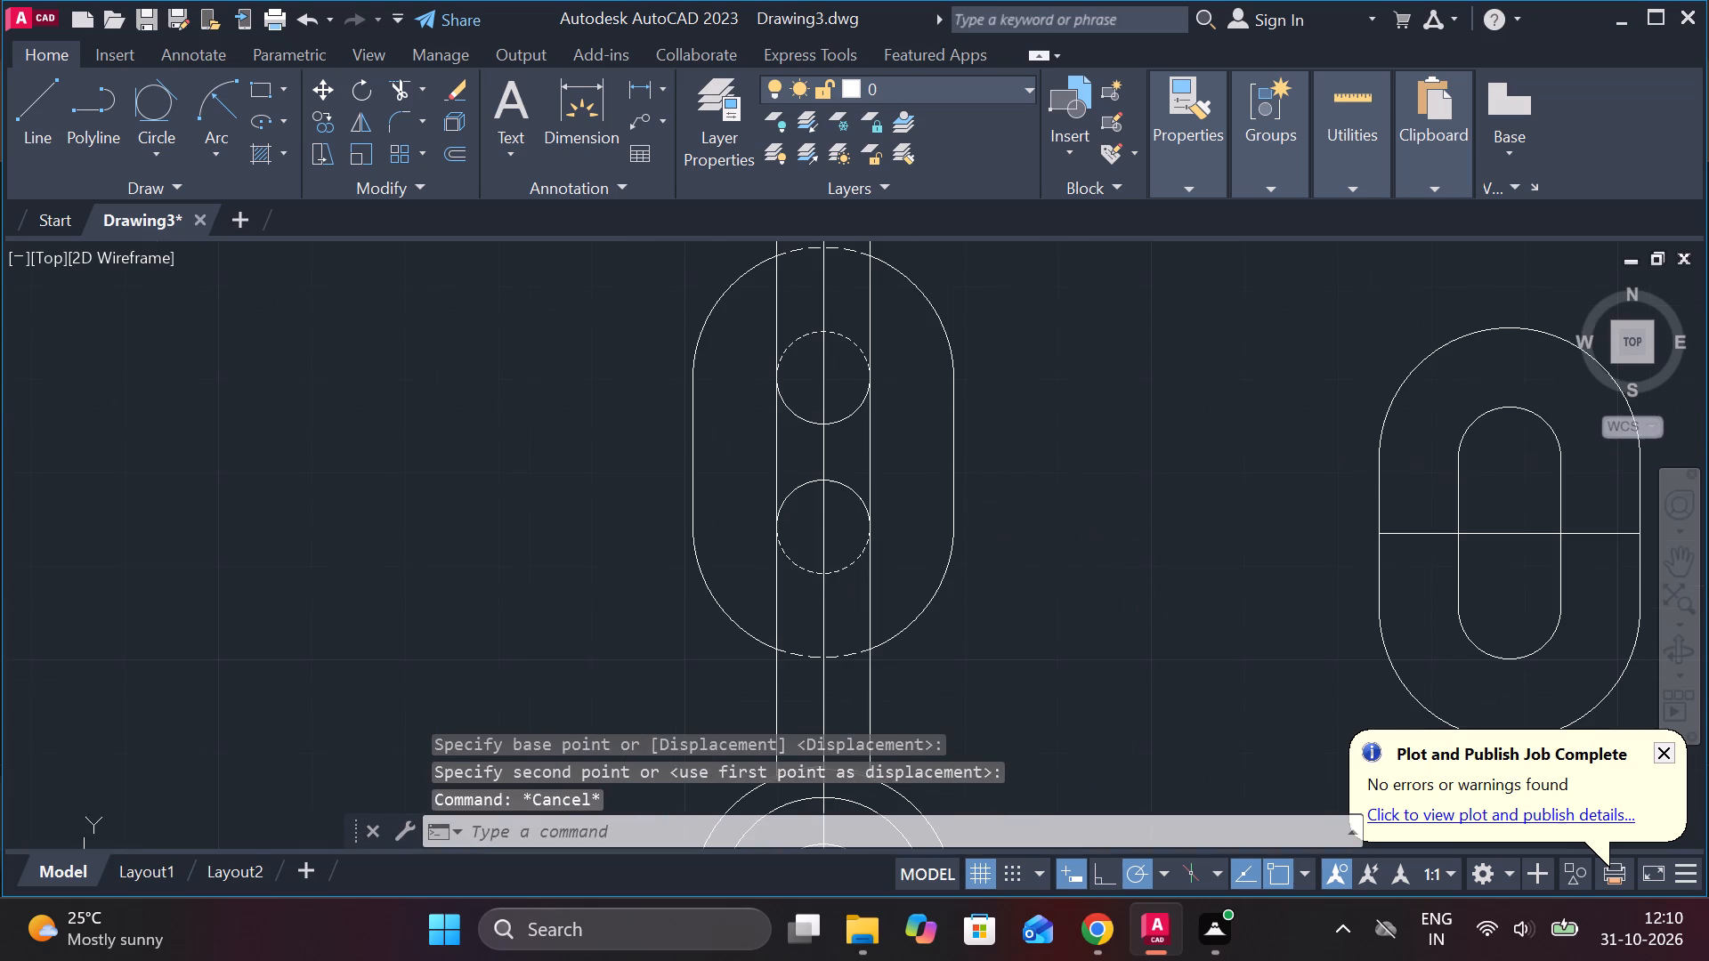
key(Escape)
drag(1008, 477, 998, 472)
click(927, 296)
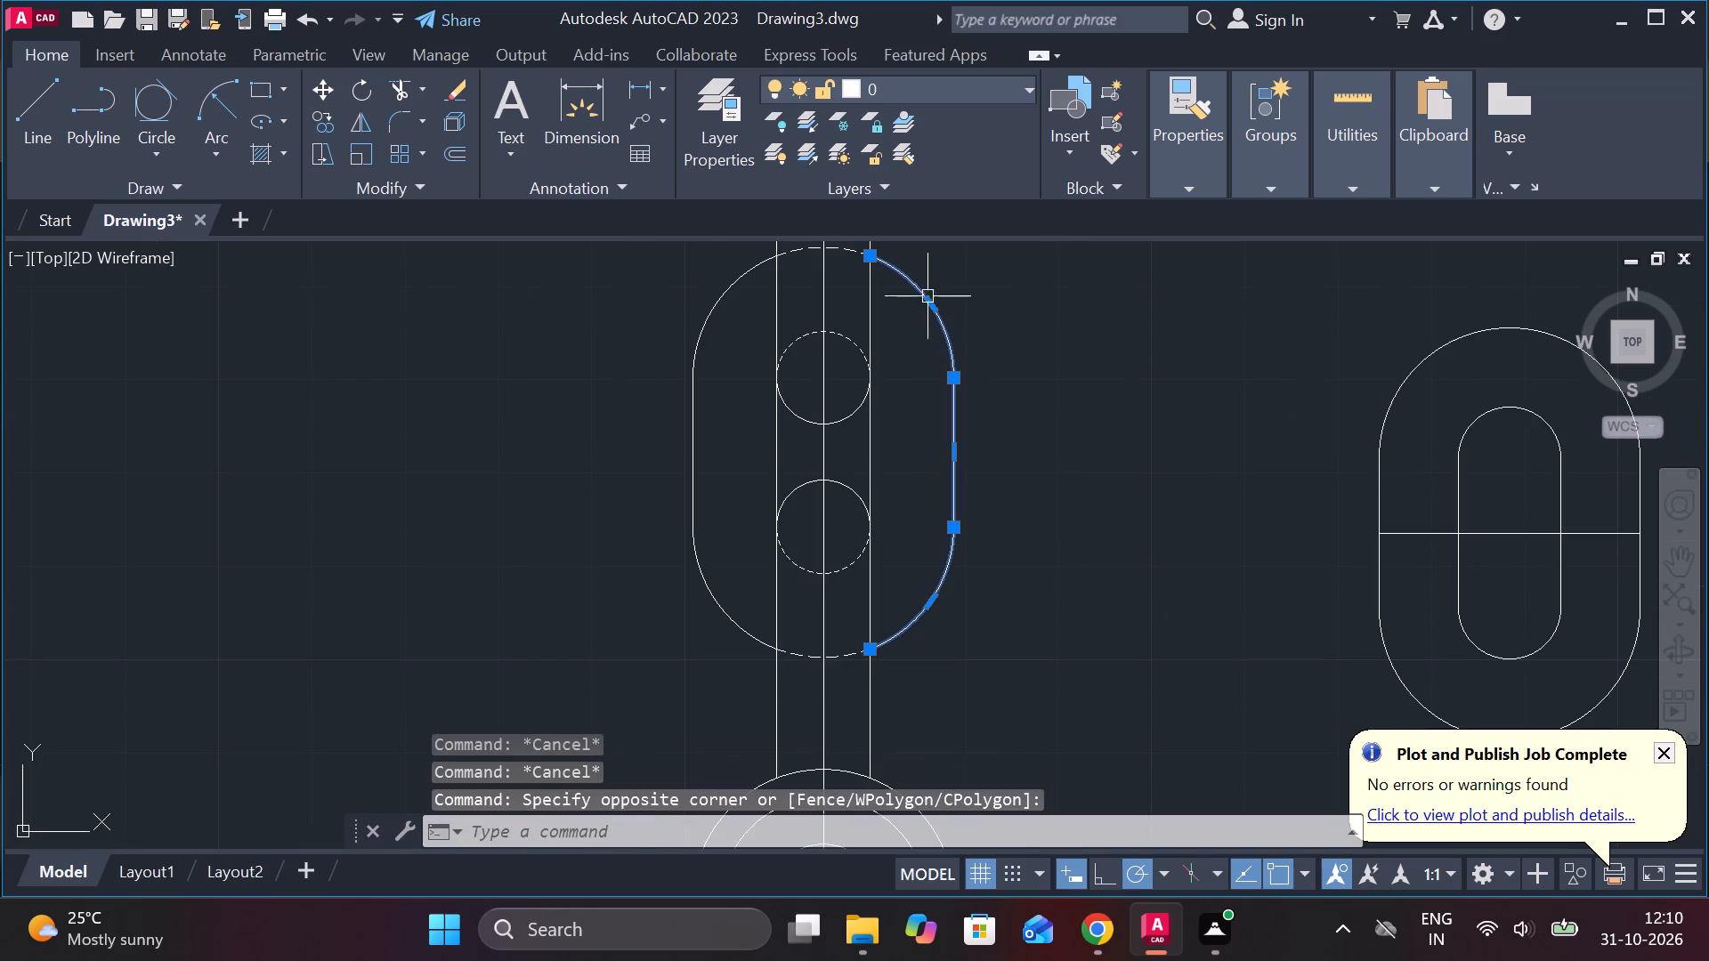
click(716, 311)
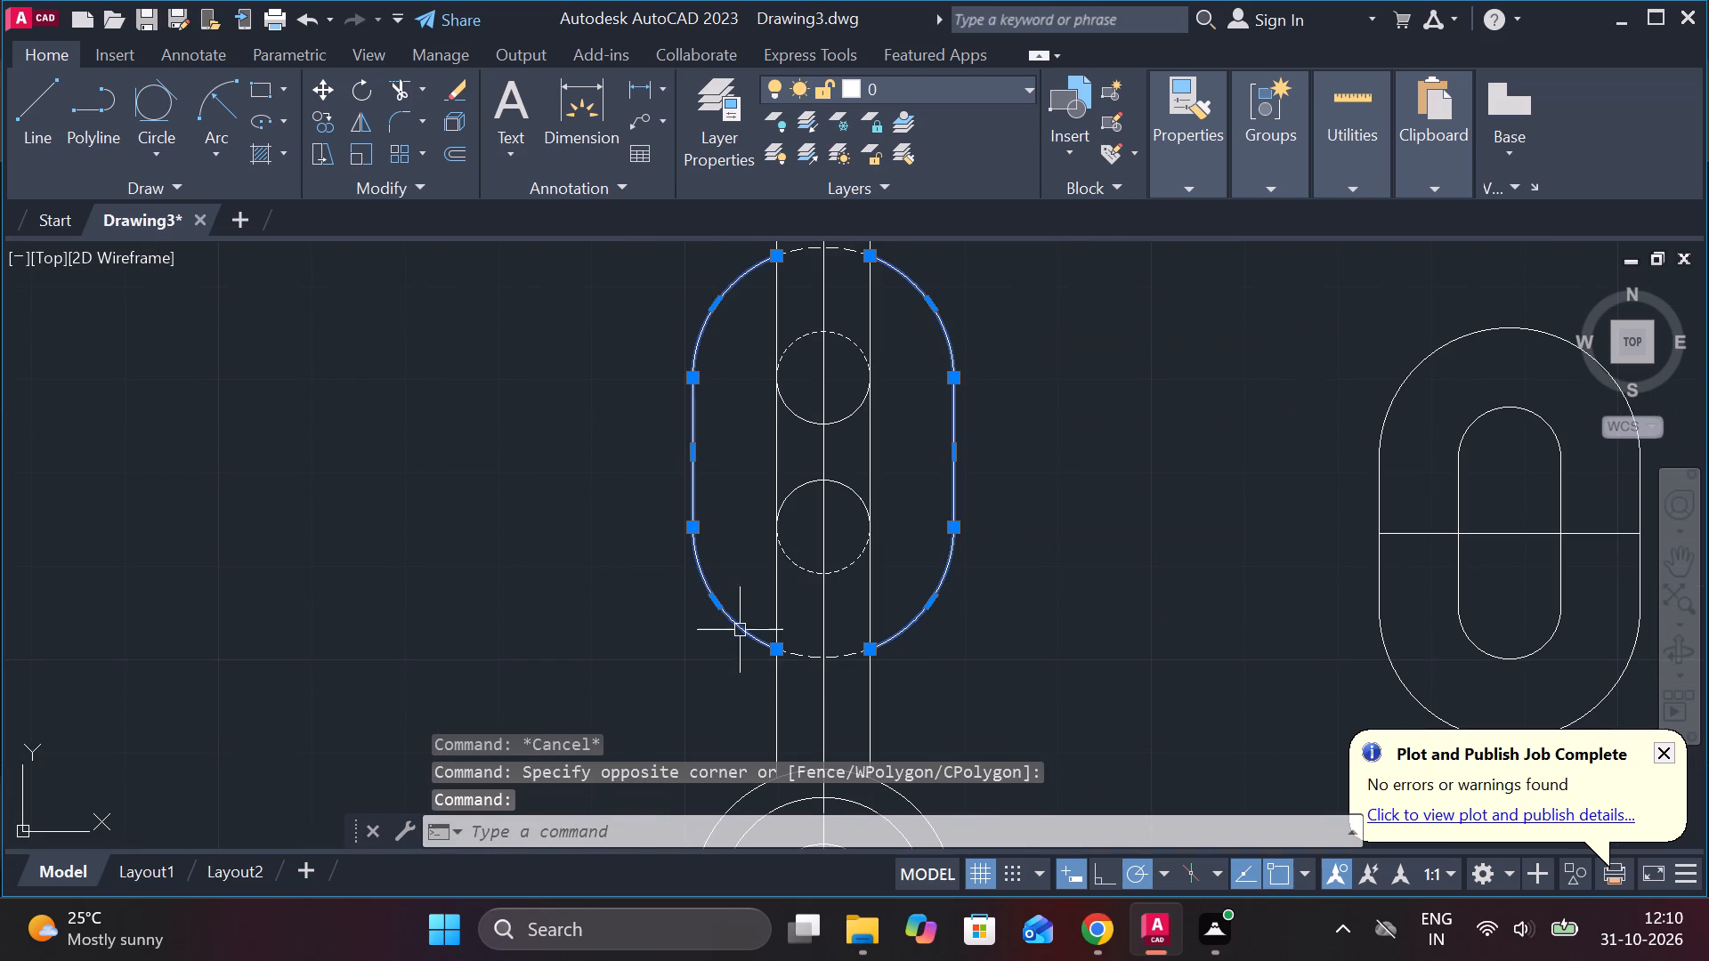
click(806, 658)
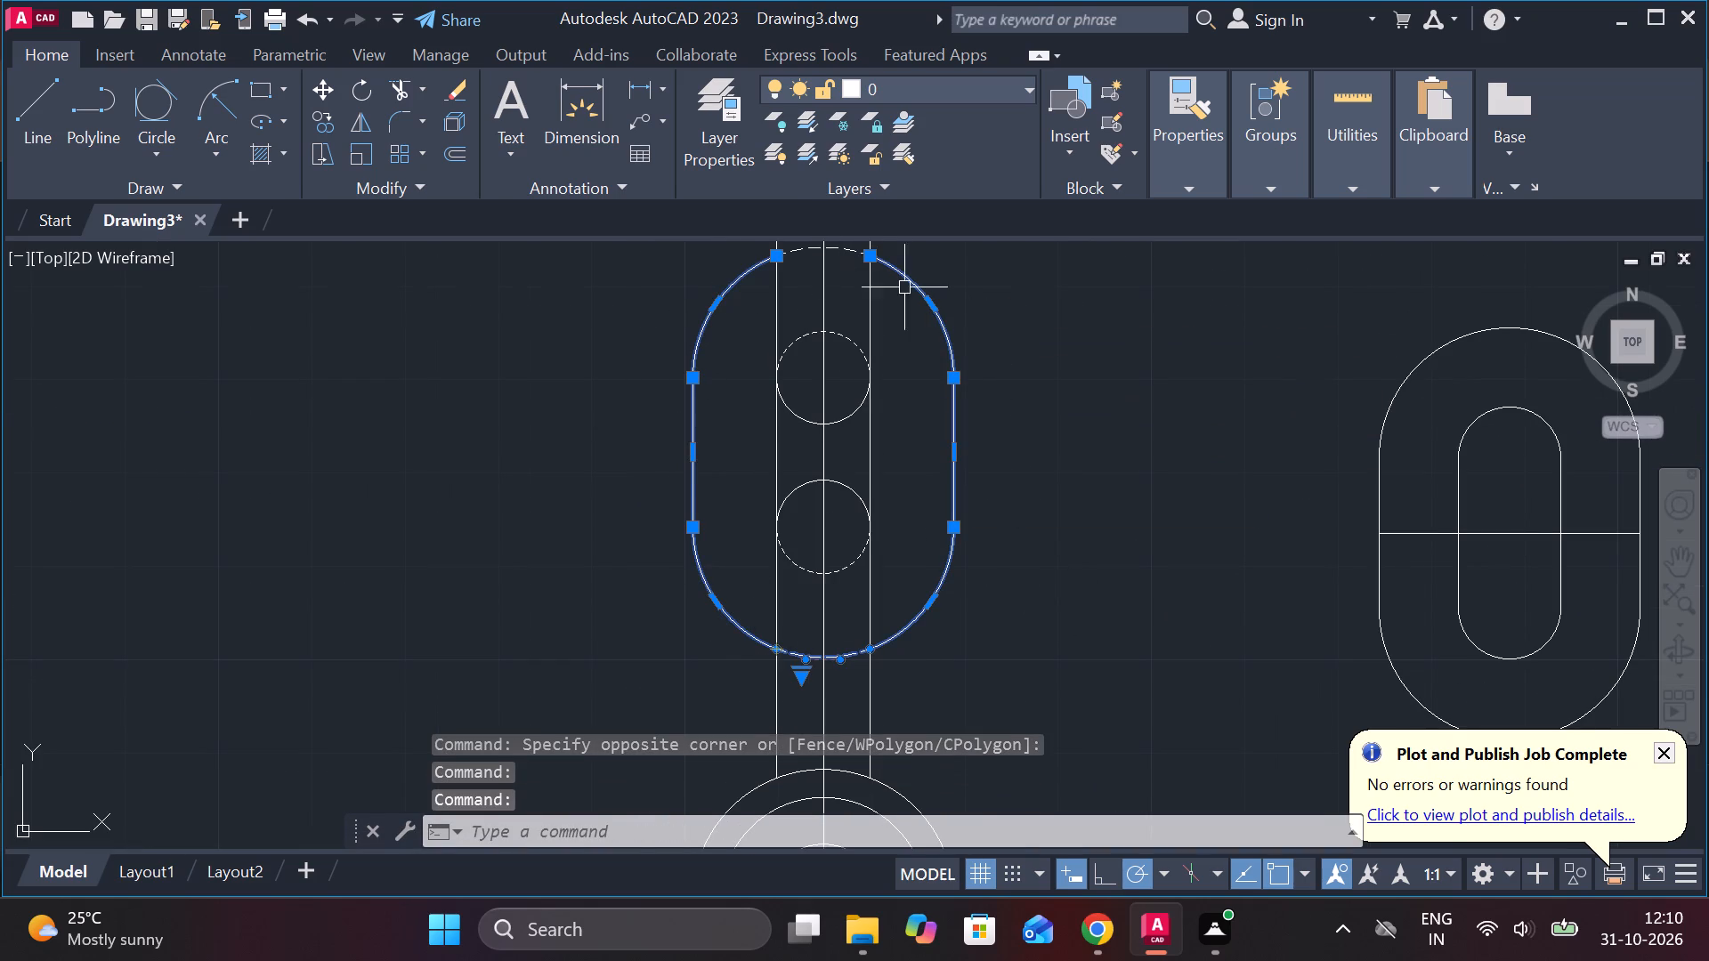
middle_drag(932, 288, 963, 397)
click(871, 354)
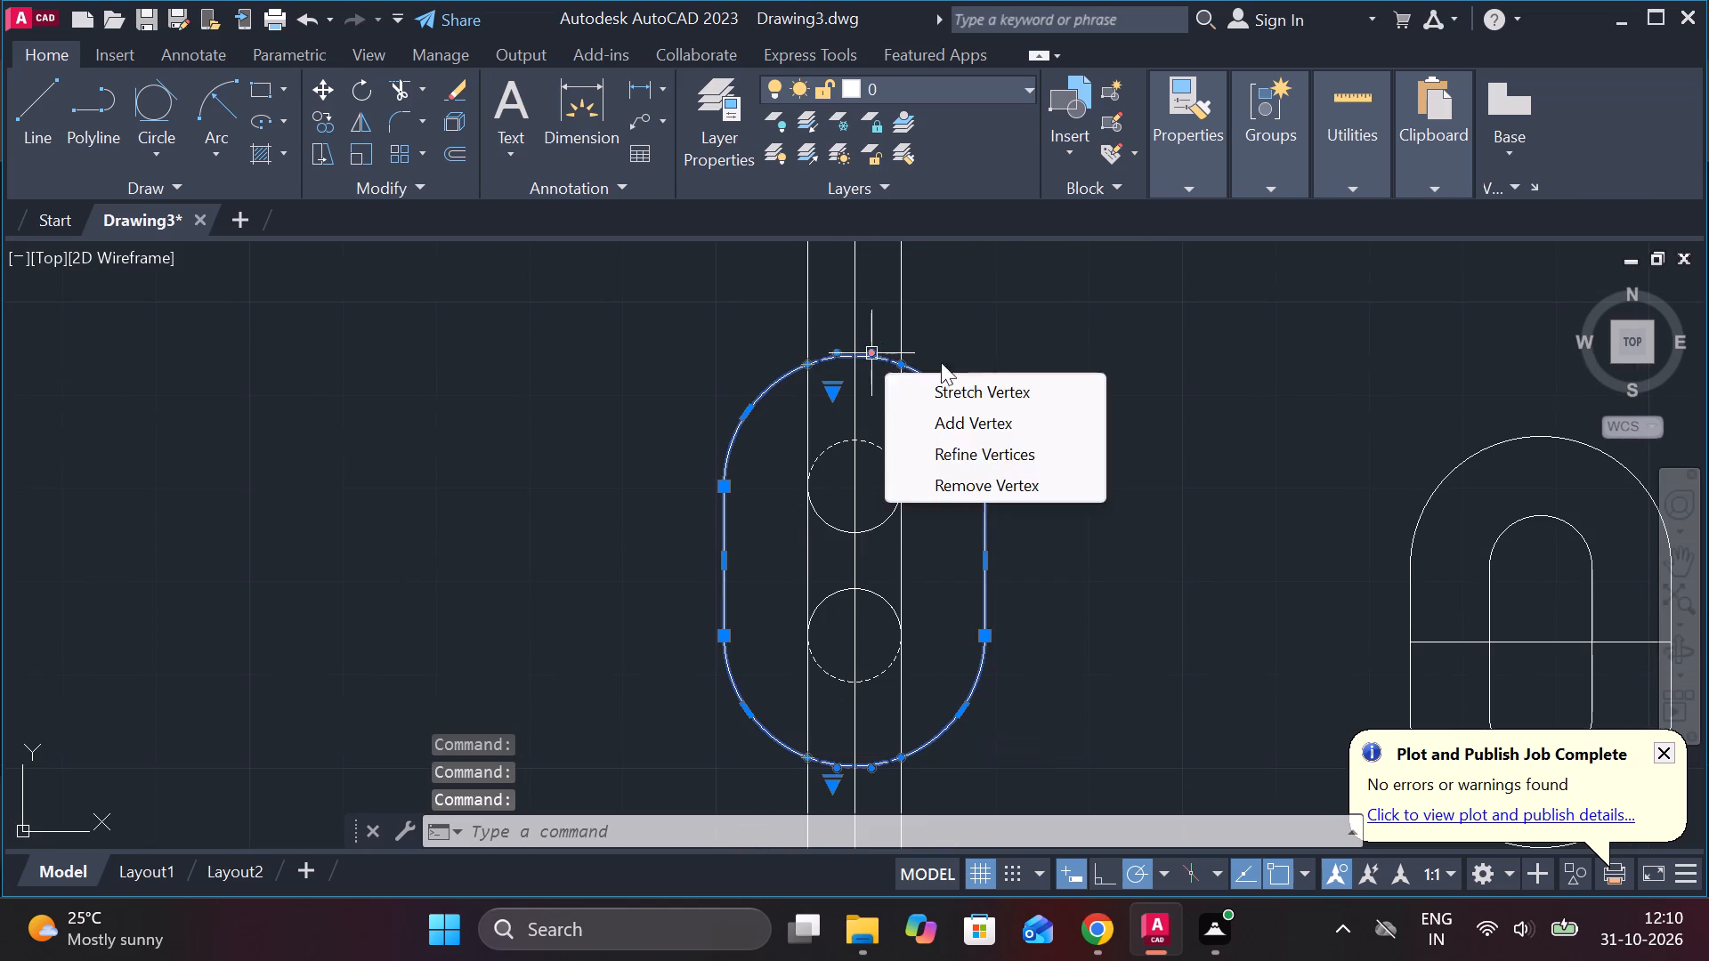
text(e)
key(space)
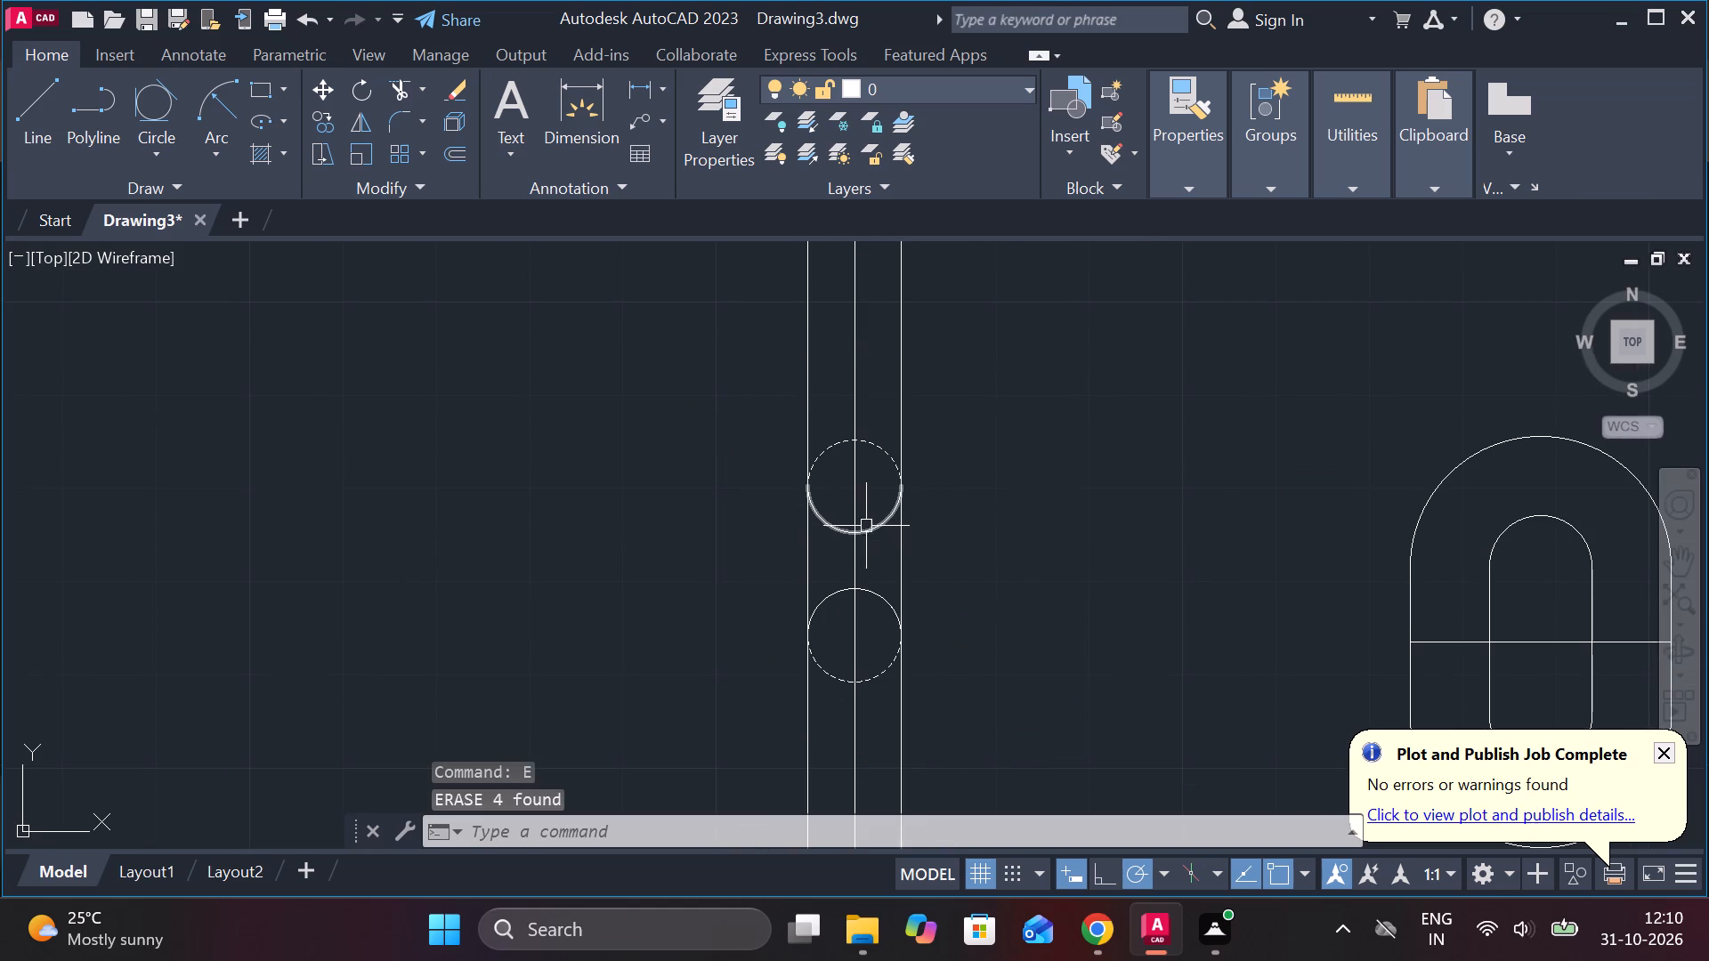
Draw a short horizontal line between the circles in the hook view, joining the midpoints of the two vertical side lines.
key(l)
key(Return)
click(893, 561)
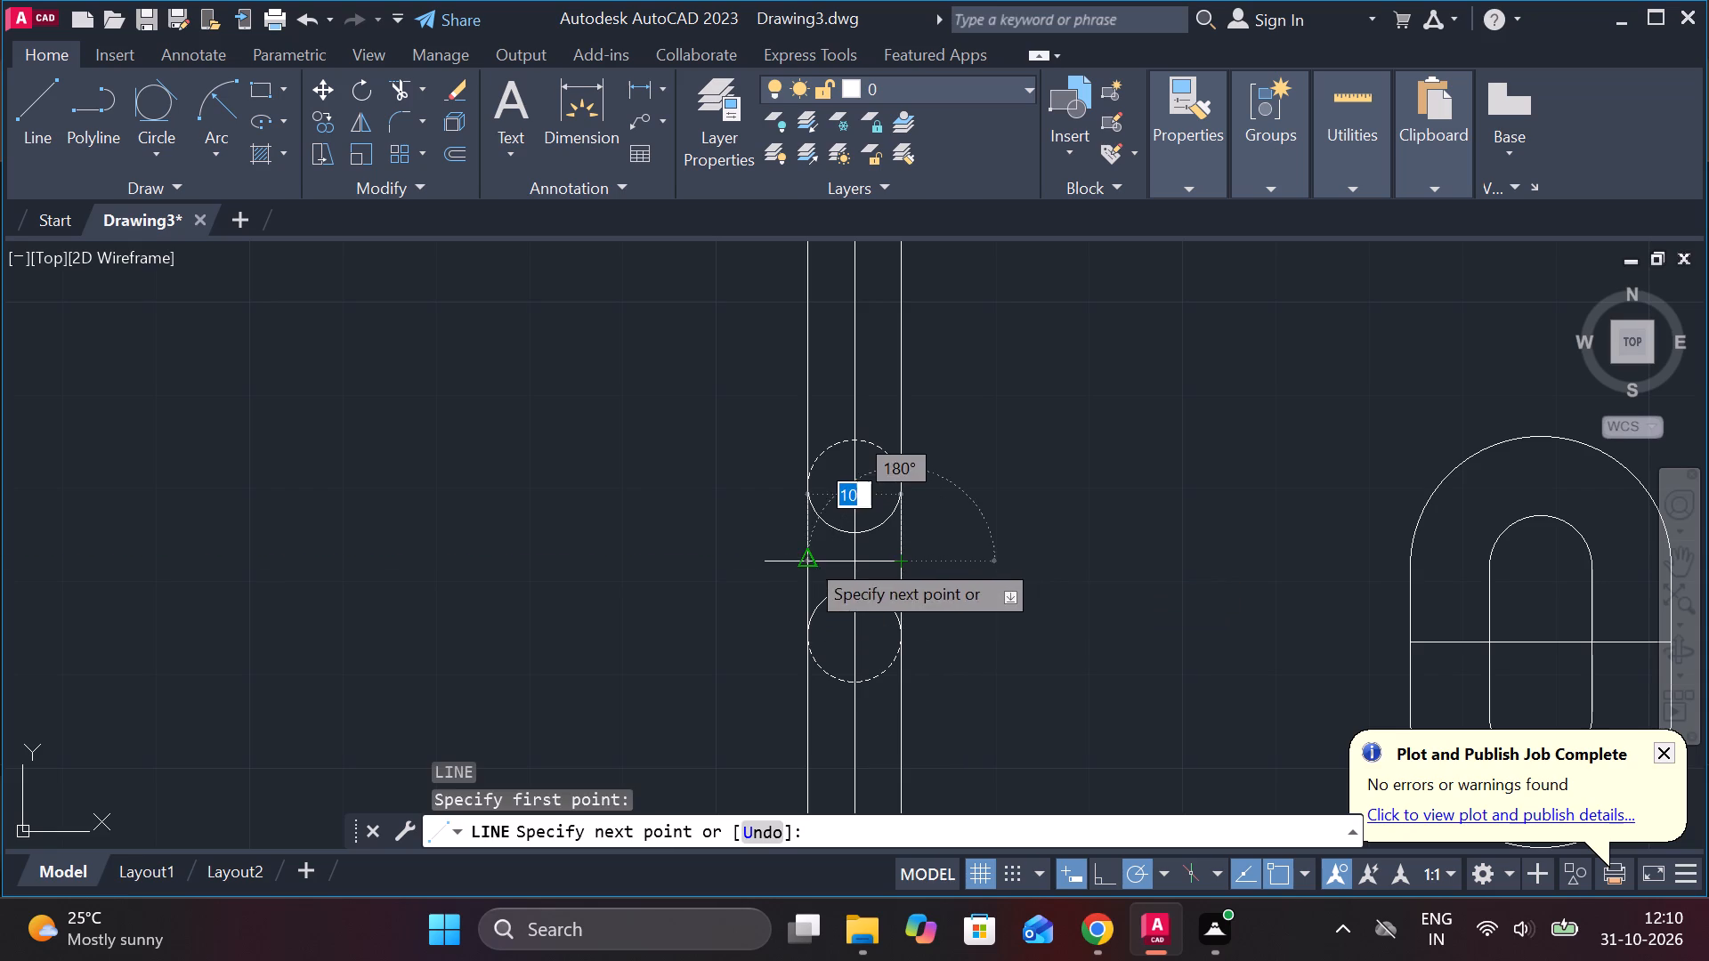
click(806, 558)
key(Escape)
Move the new link with its slot and midline from its midline's midpoint to the midpoint of the short line between the circles.
scroll(1005, 551, down, 2)
click(1096, 484)
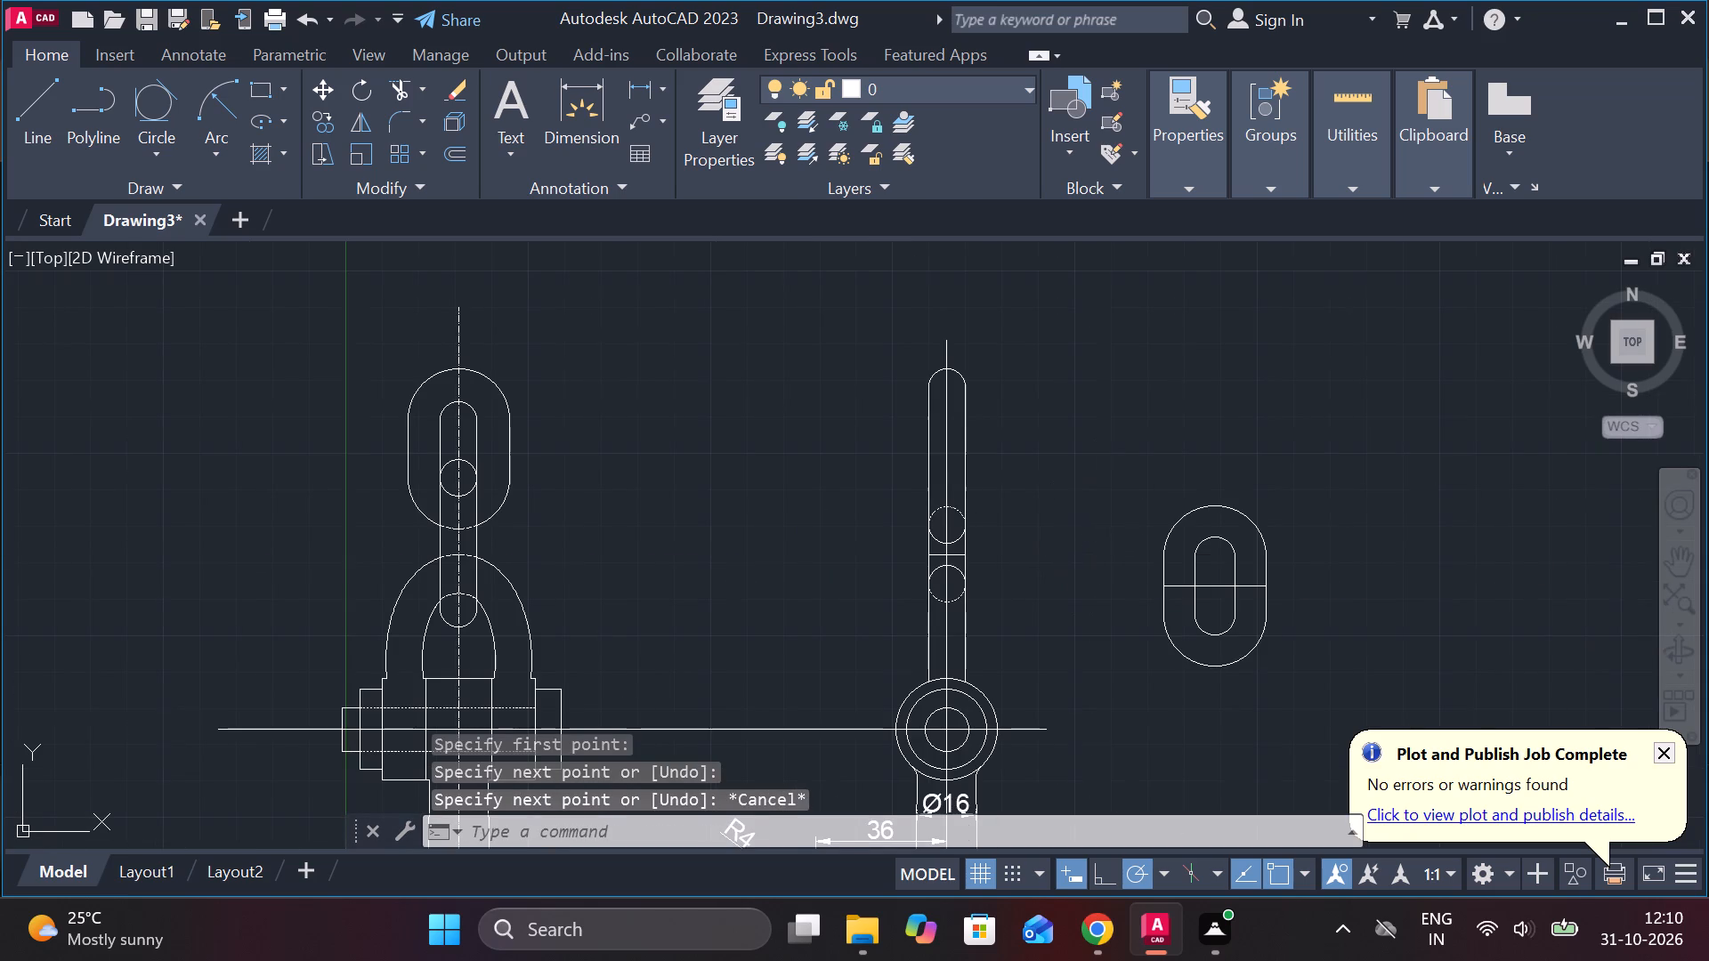
click(1322, 682)
key(m)
key(Return)
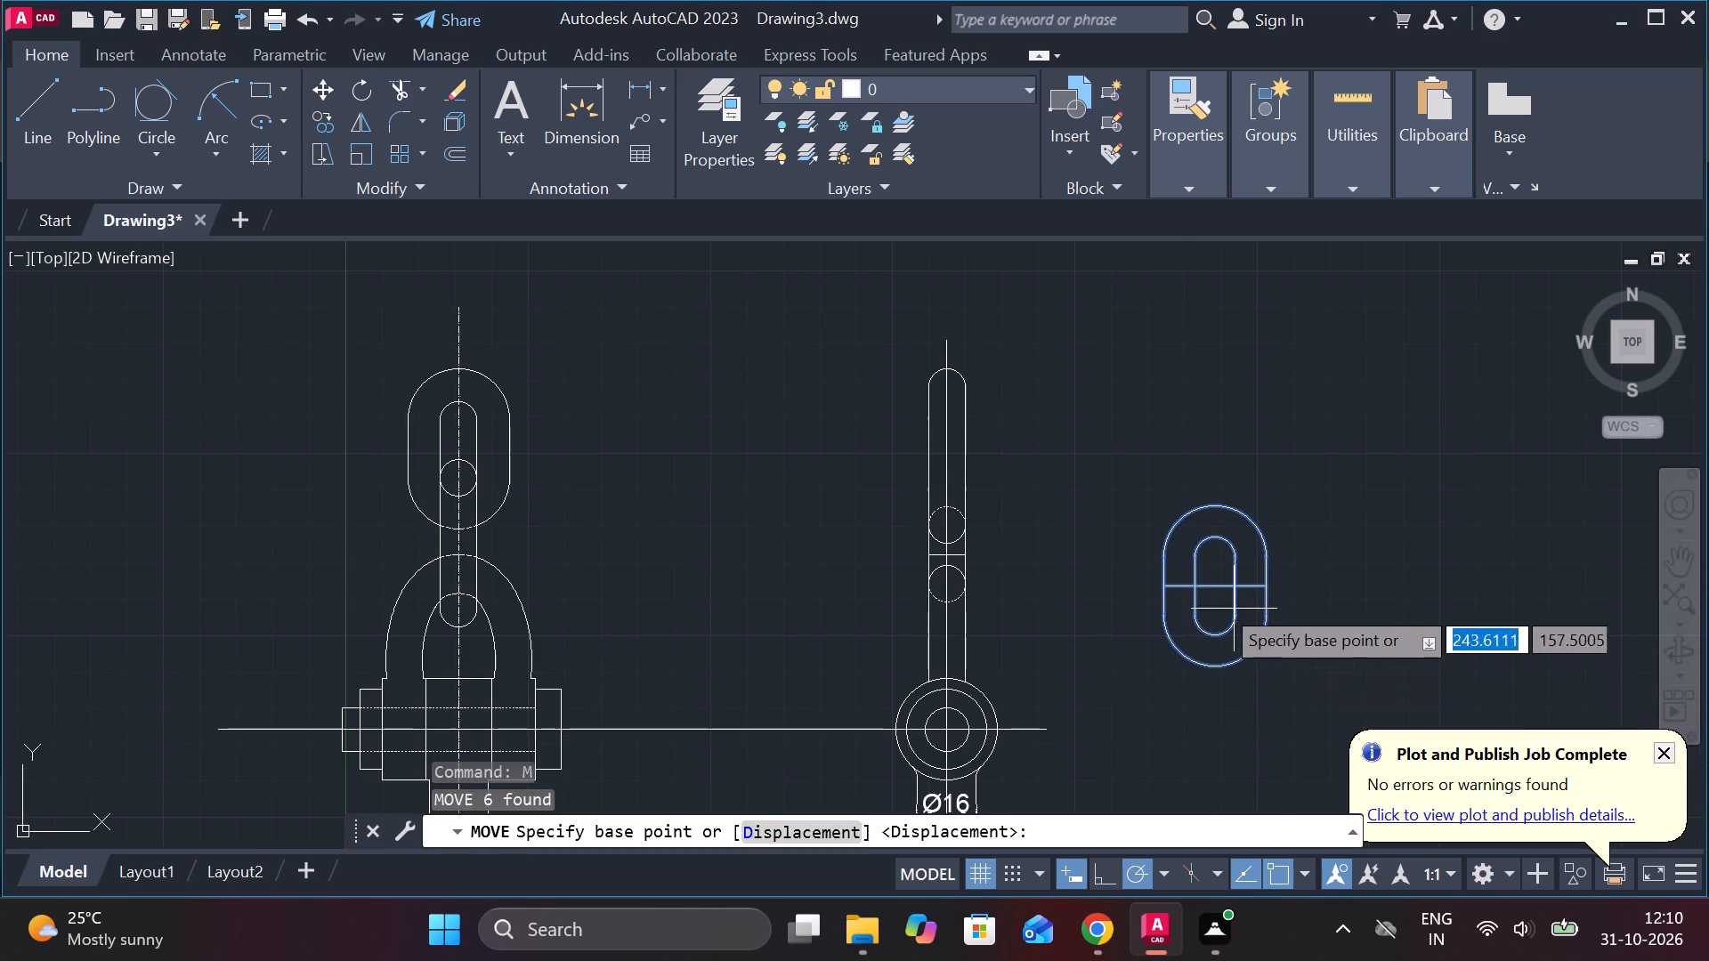
click(1213, 581)
scroll(979, 545, up, 3)
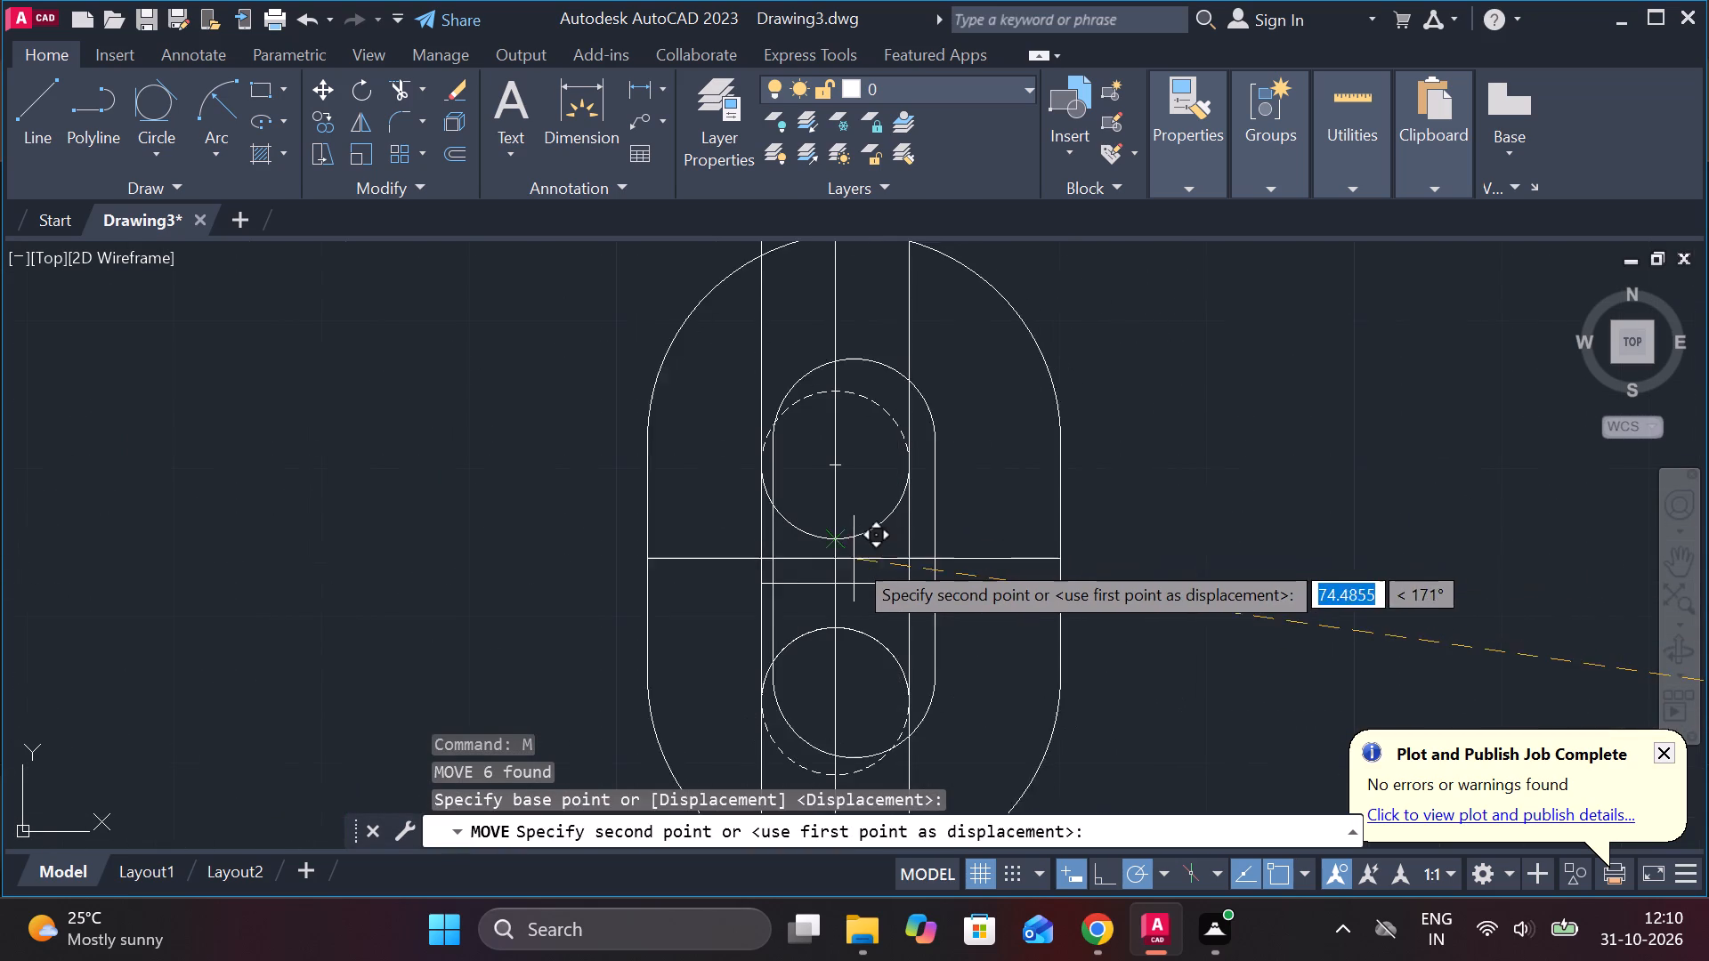
click(834, 579)
key(Escape)
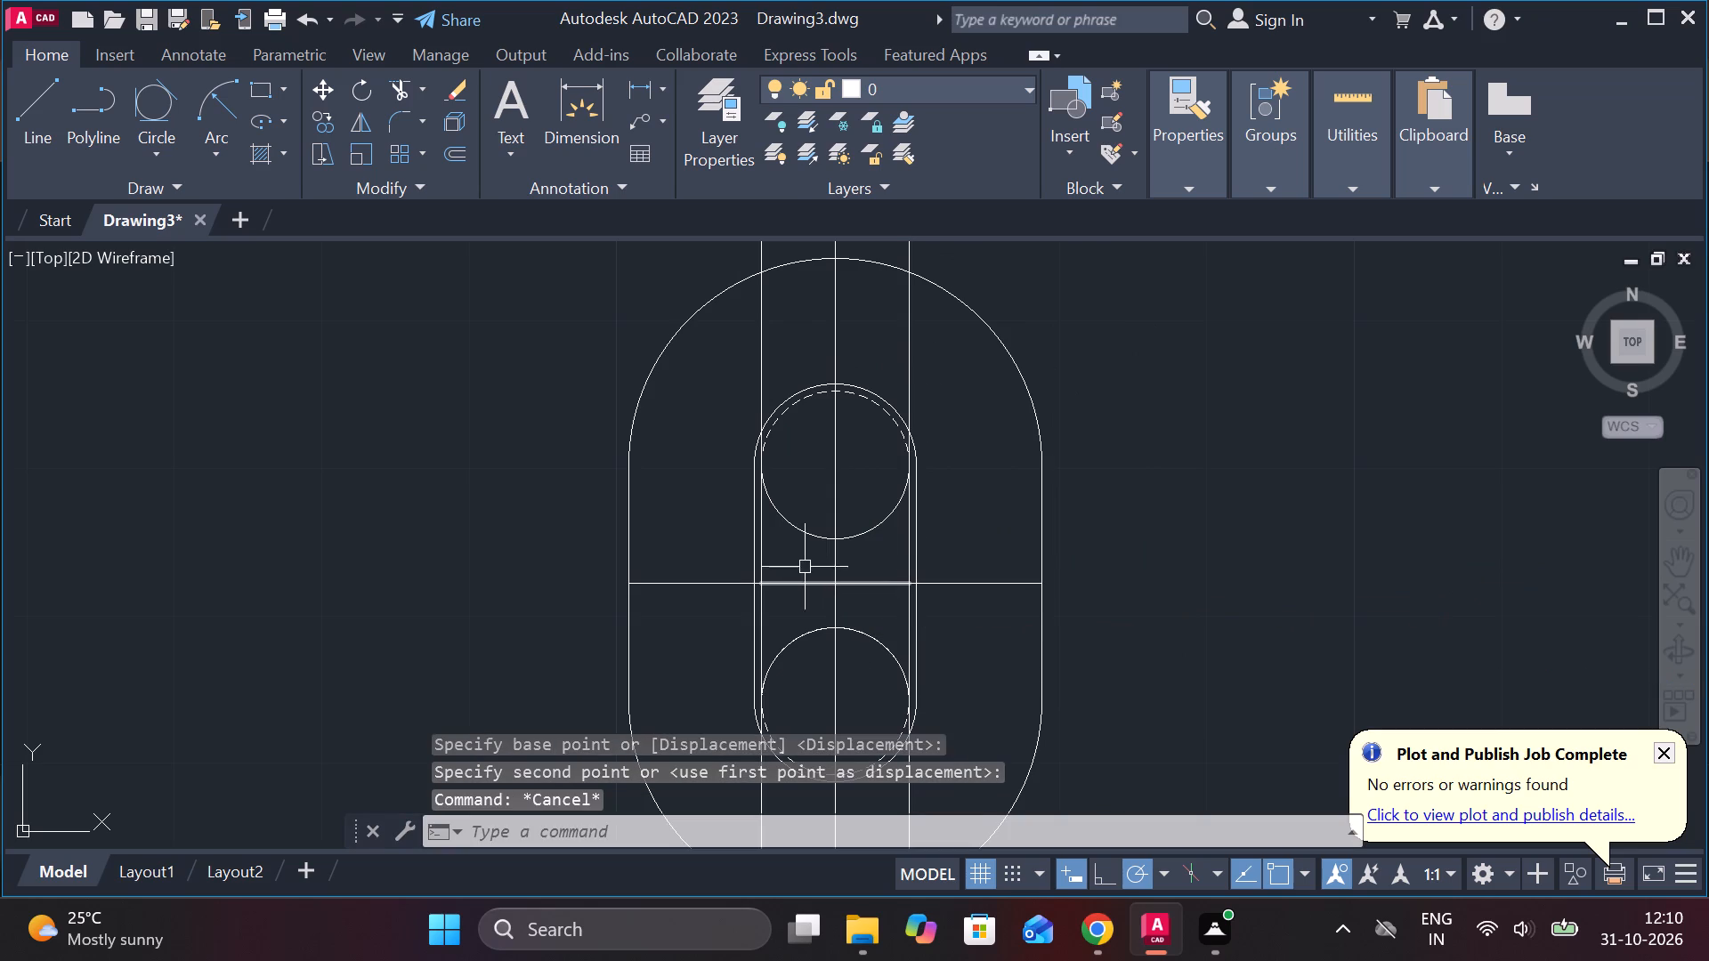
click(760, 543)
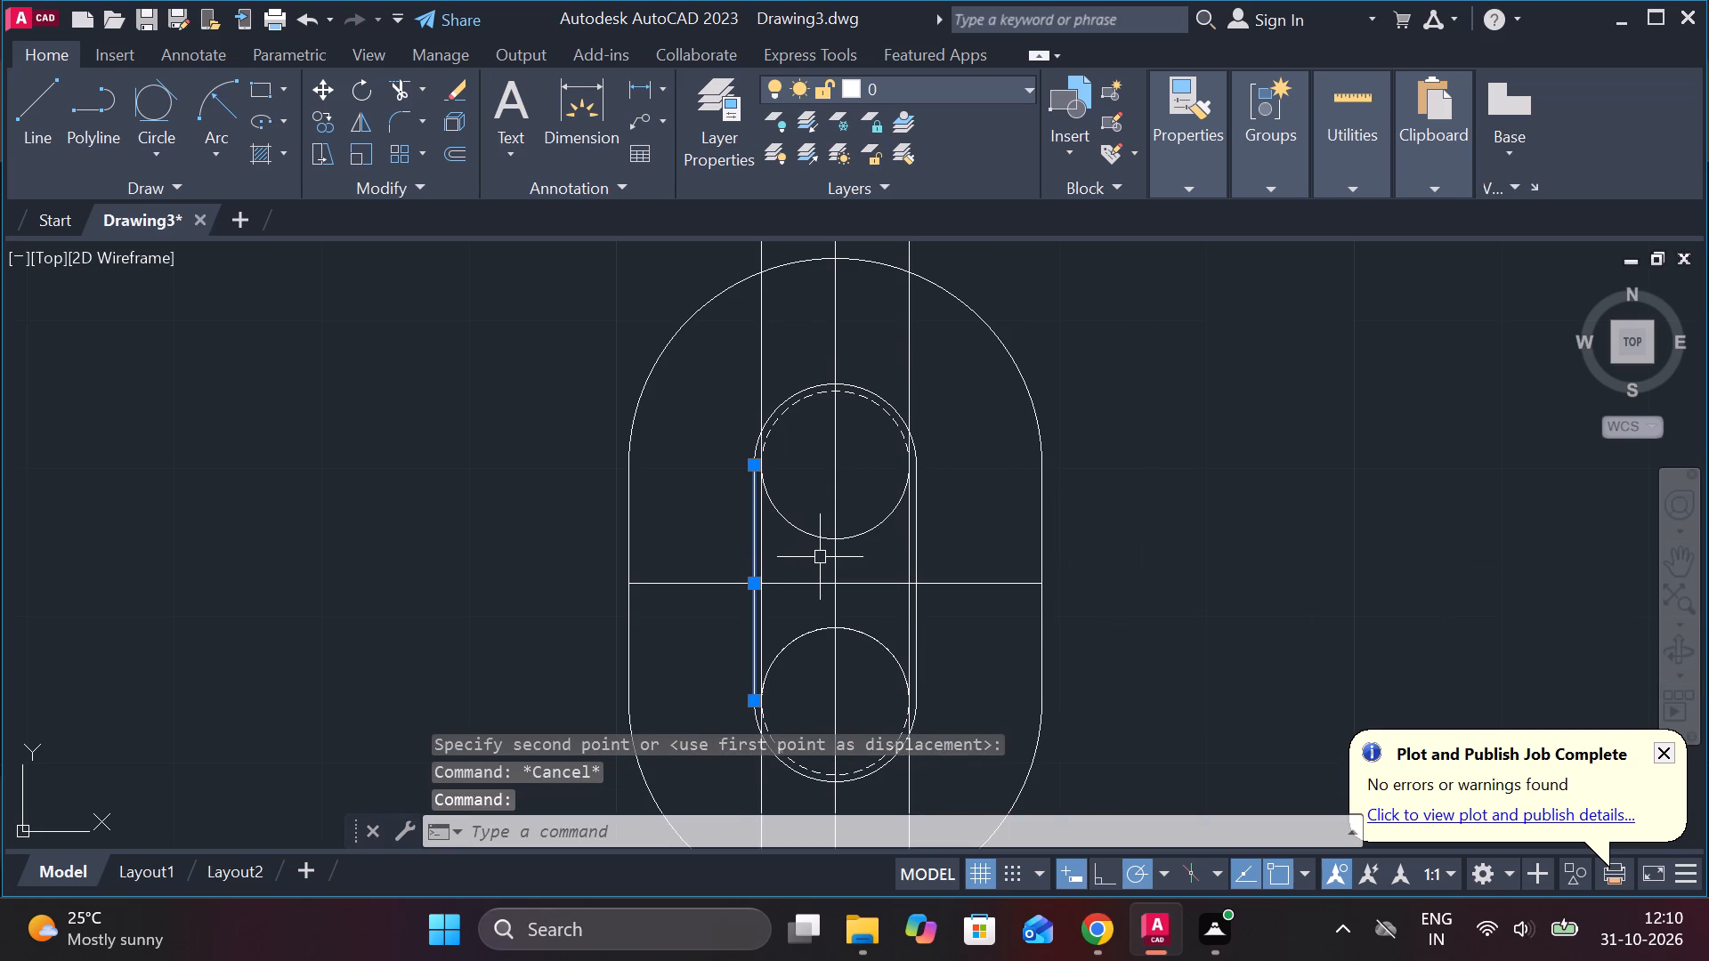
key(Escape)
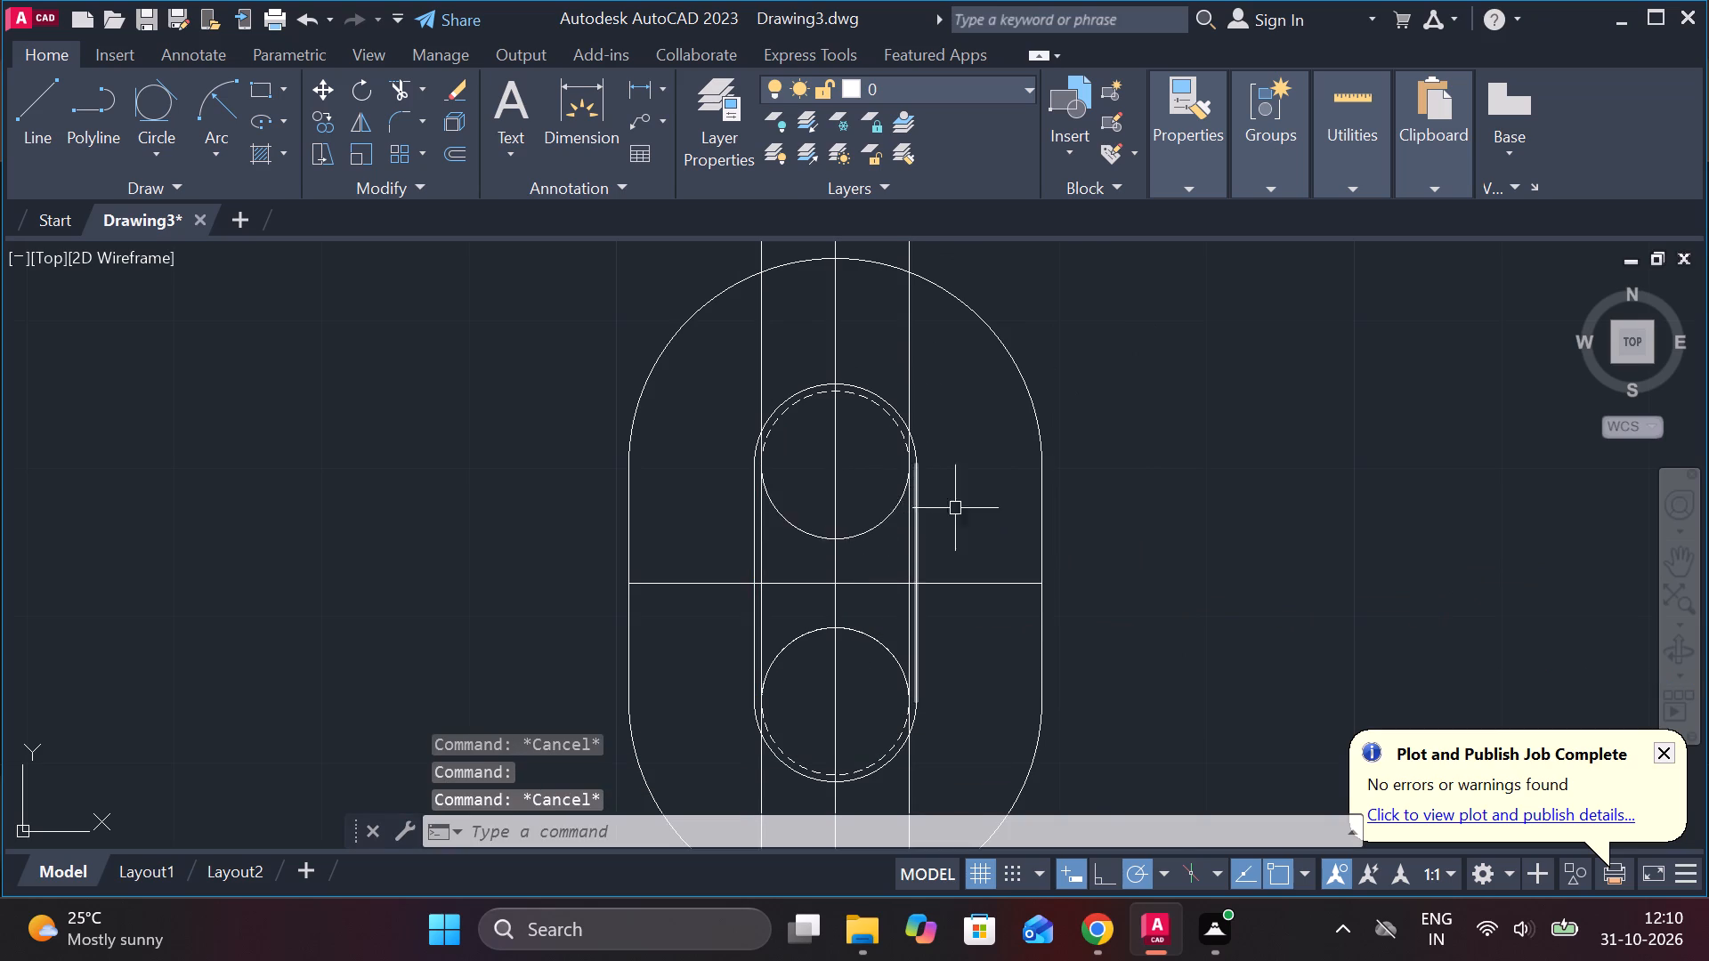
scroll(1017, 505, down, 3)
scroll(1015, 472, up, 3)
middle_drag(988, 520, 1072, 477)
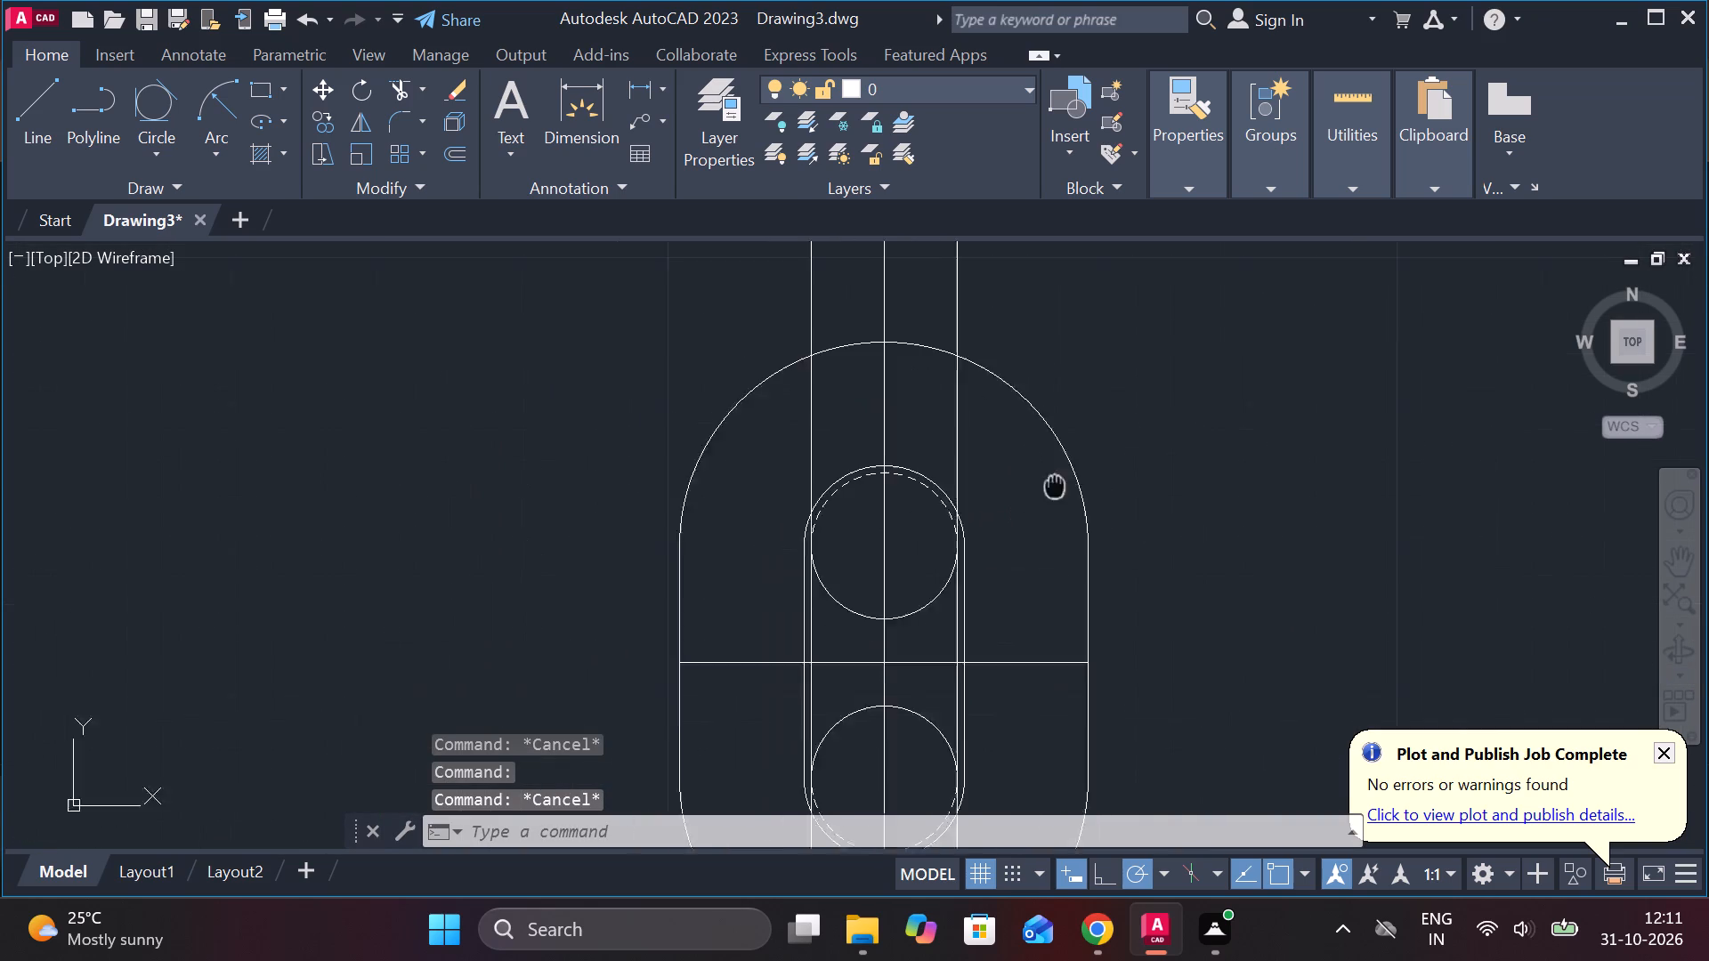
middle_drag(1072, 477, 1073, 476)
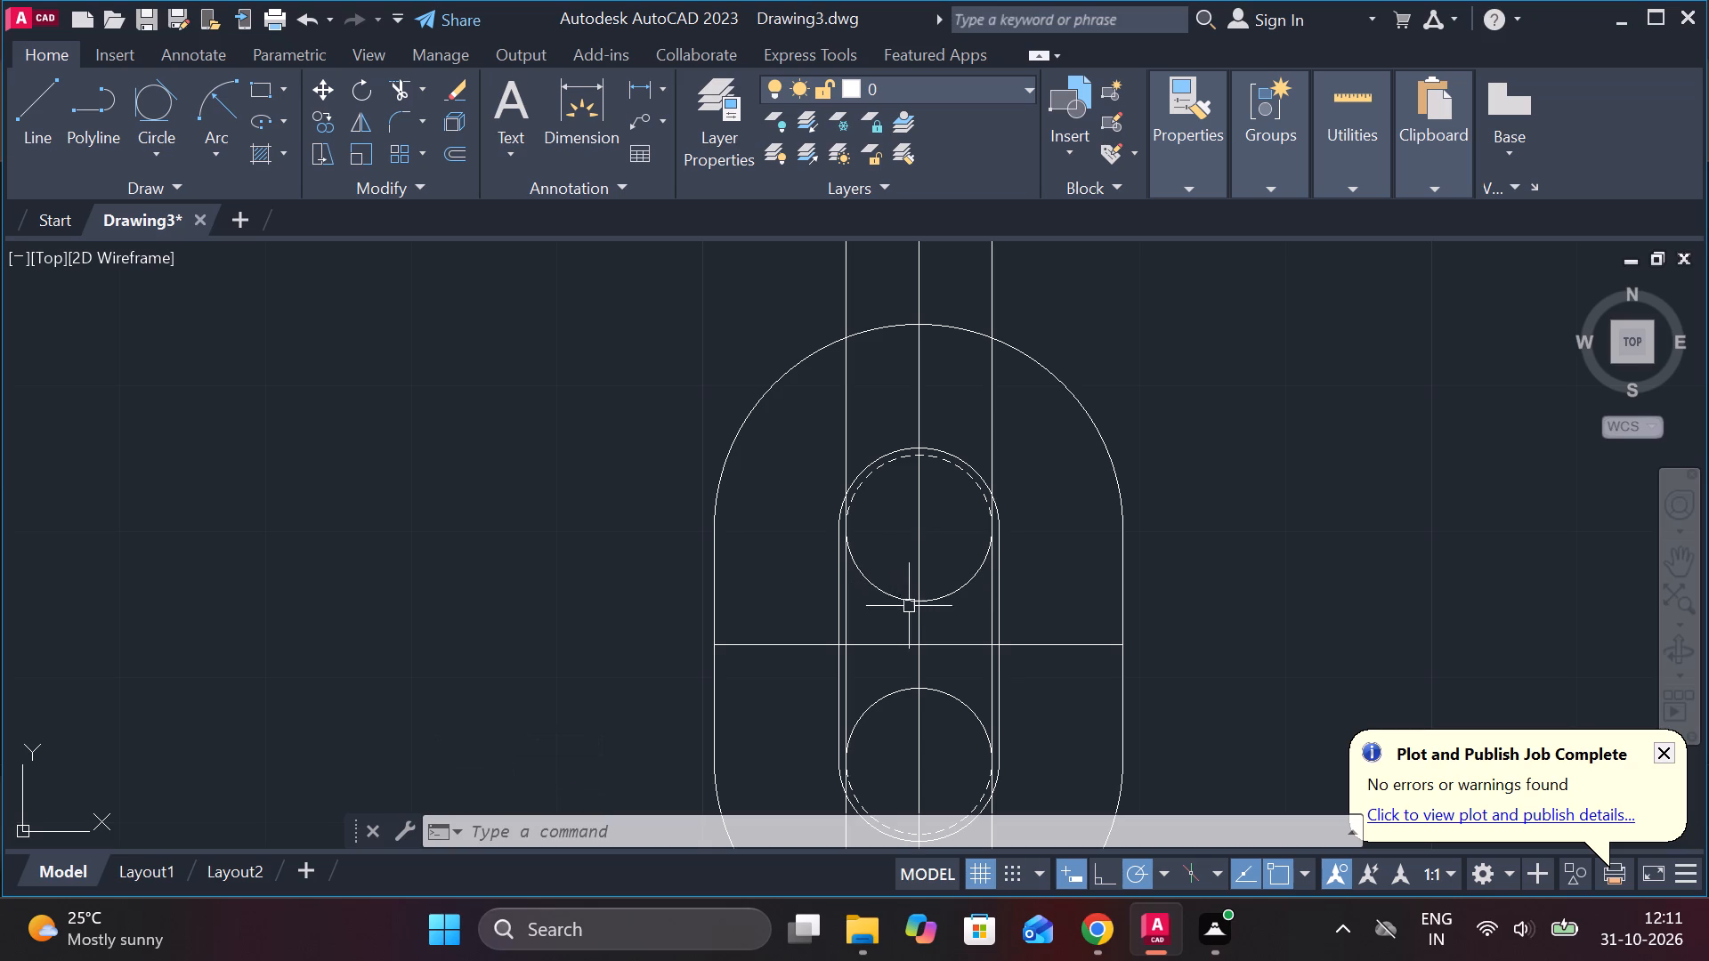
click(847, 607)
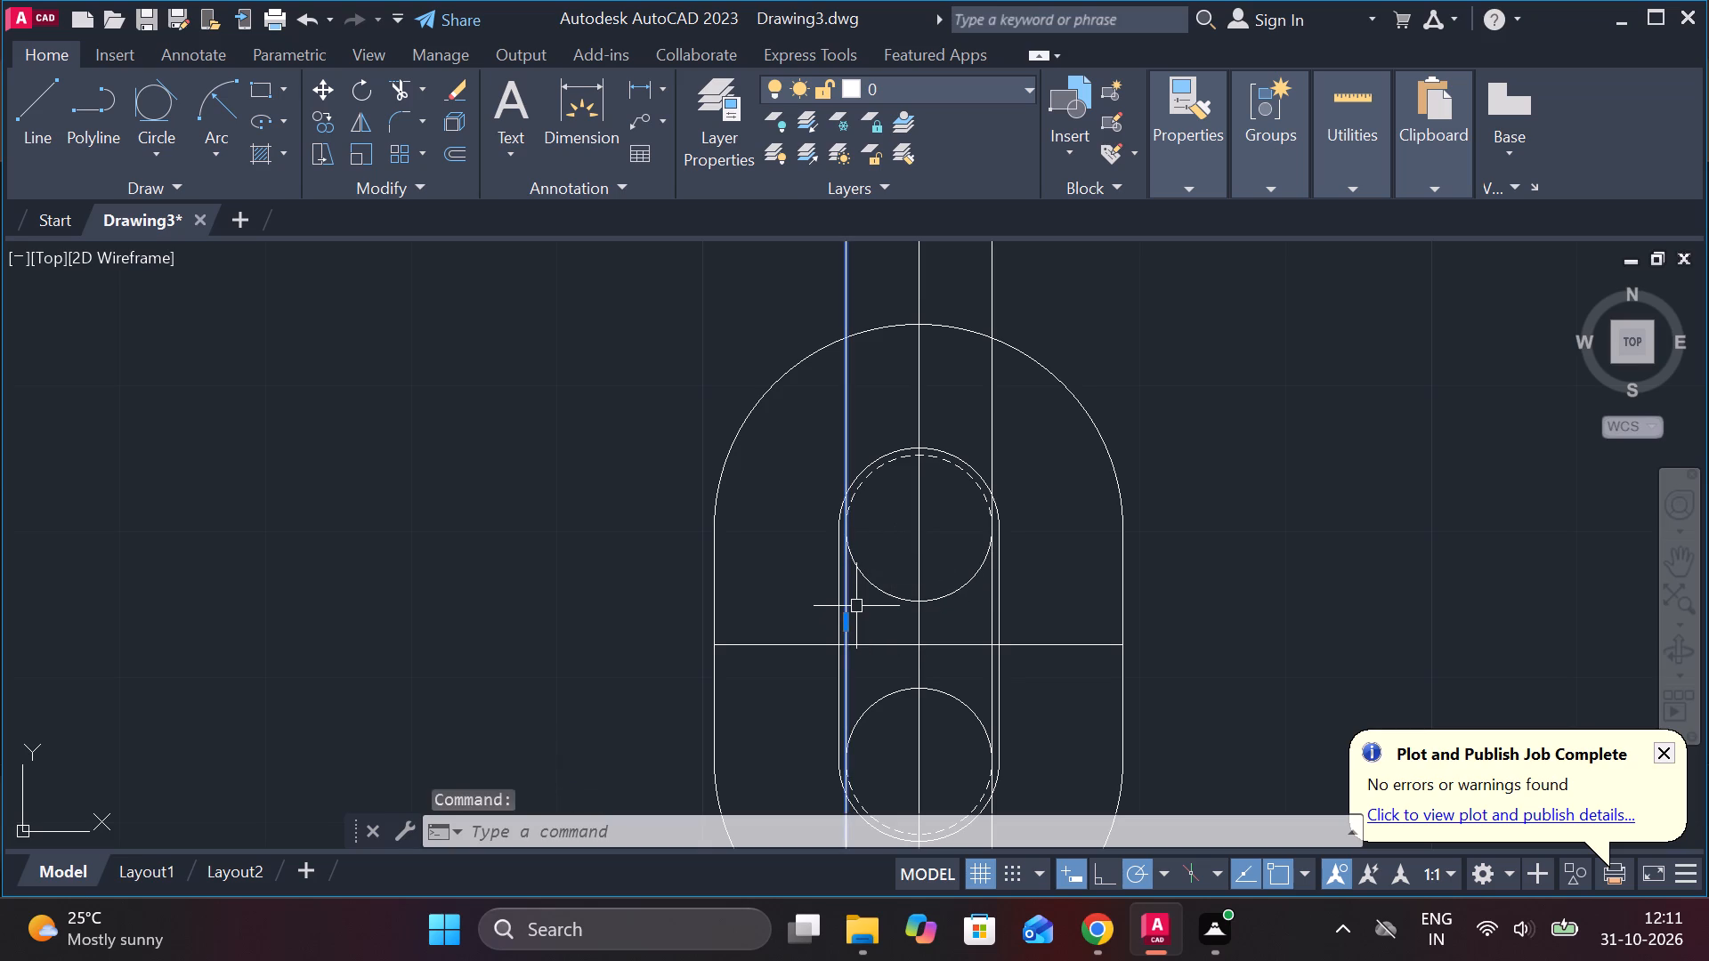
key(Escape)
Trim away the upper circle, its dashed arc and the two side line segments inside the upper half of the link's slot.
text(tr)
key(space)
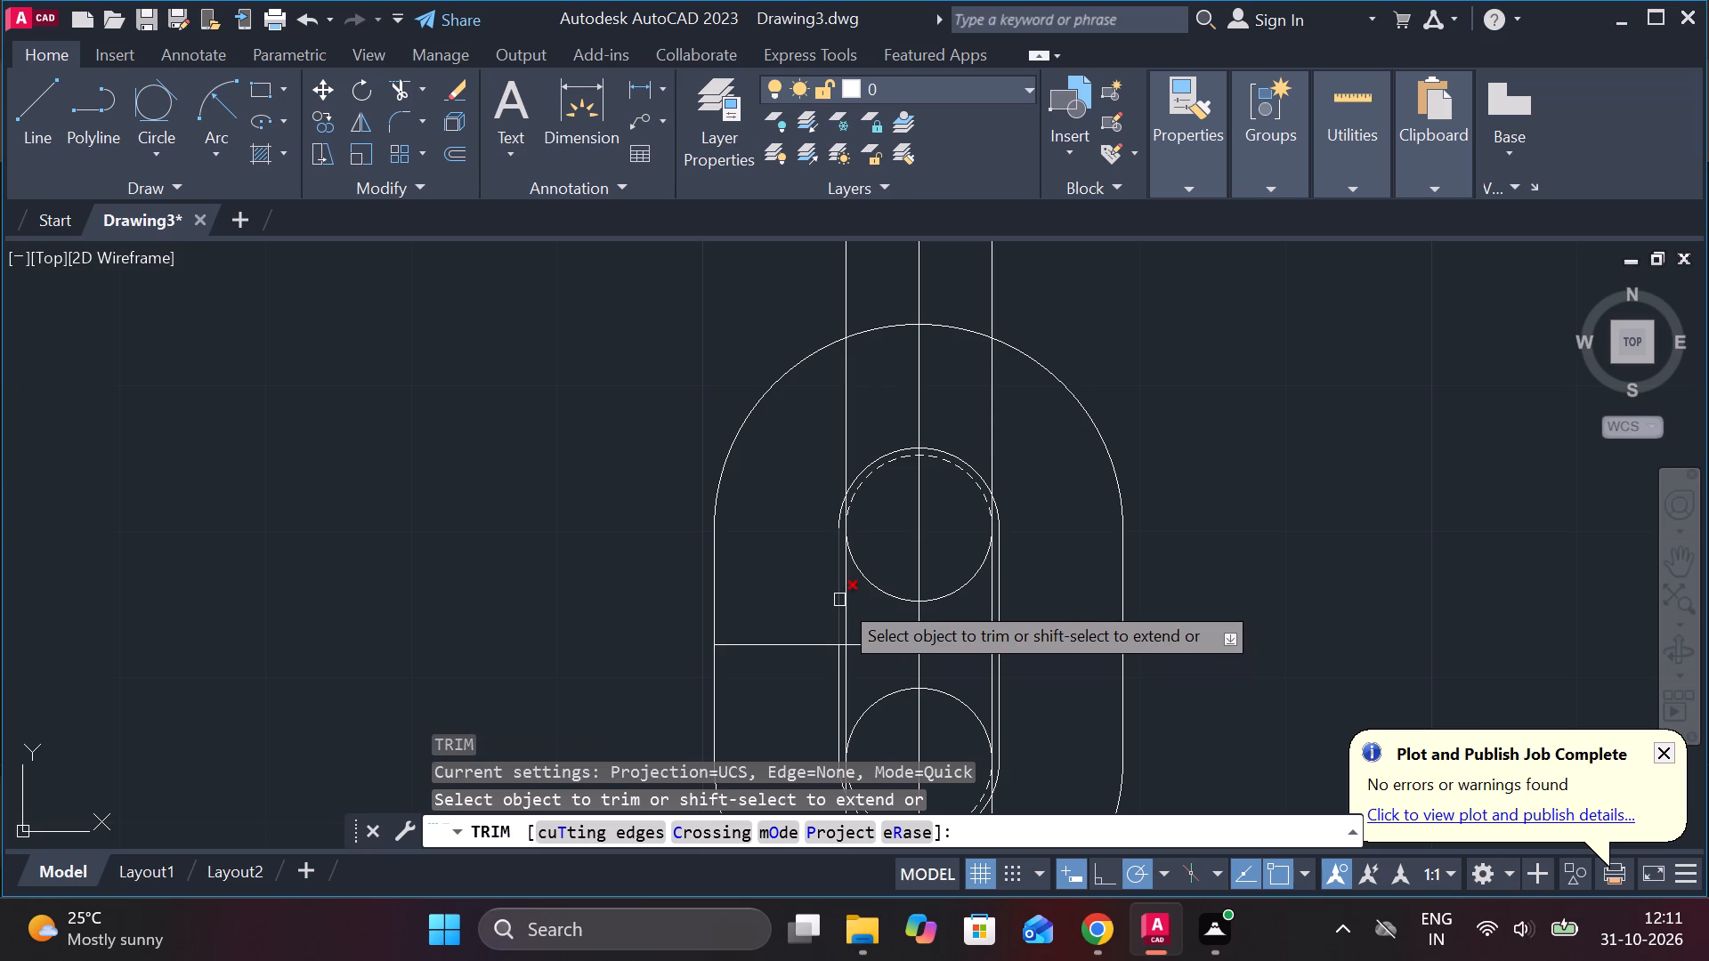
click(852, 565)
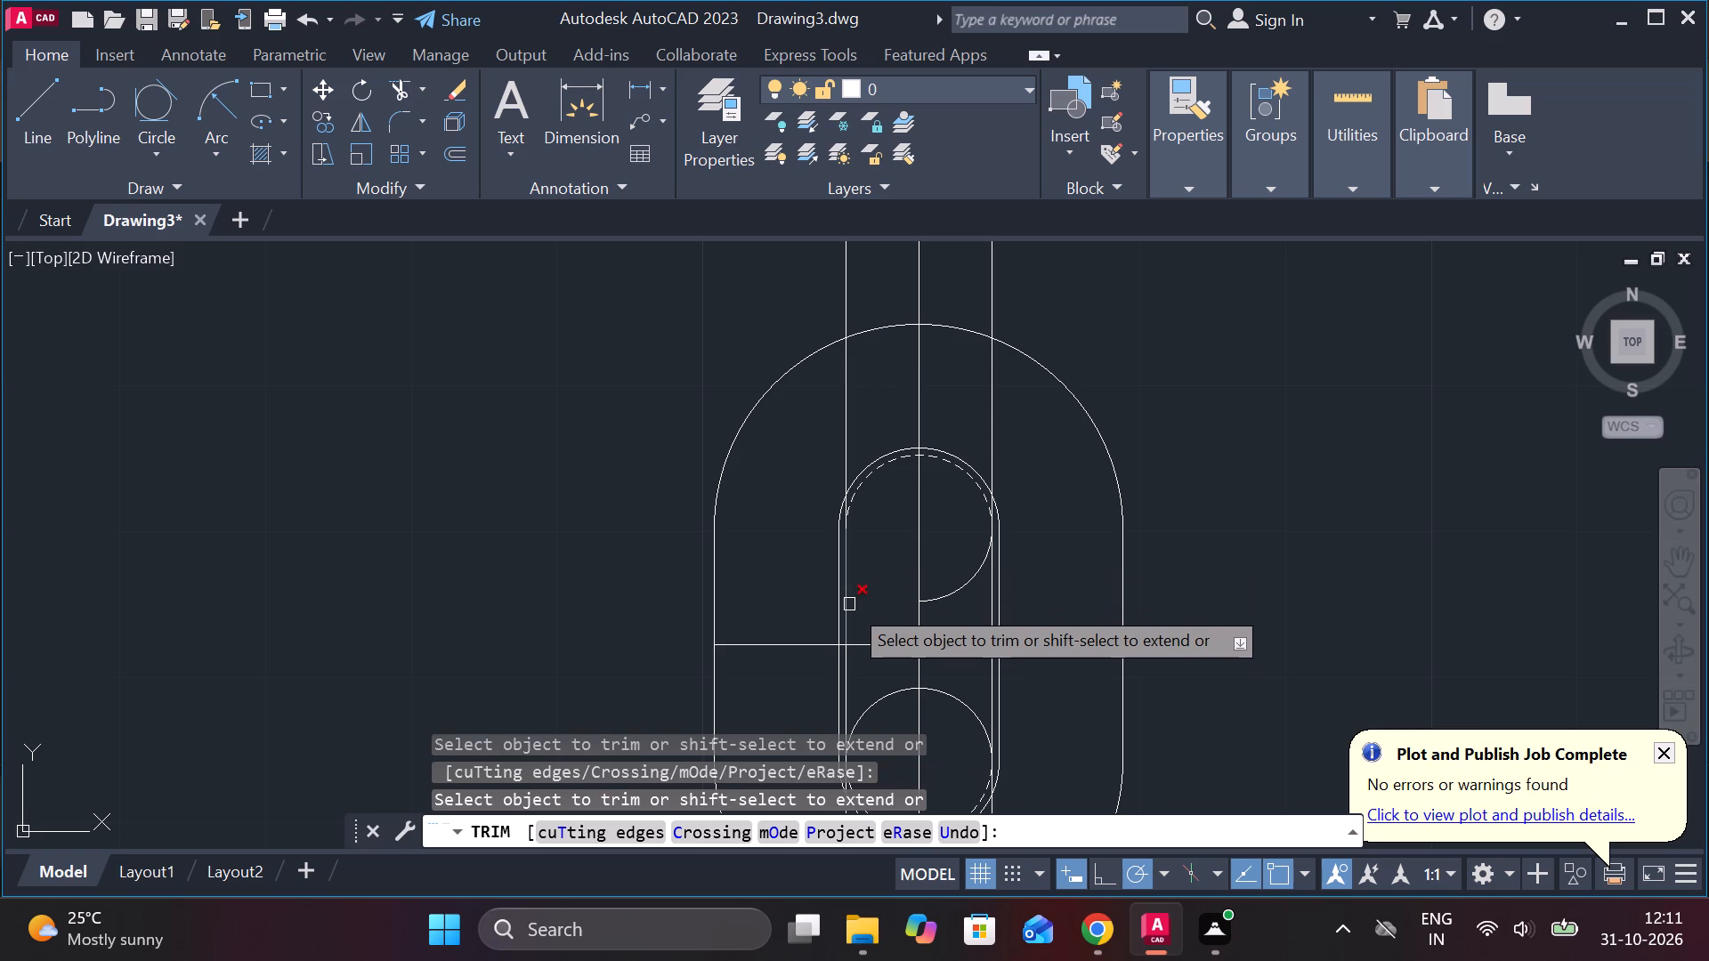
click(849, 604)
scroll(855, 610, up, 2)
click(822, 584)
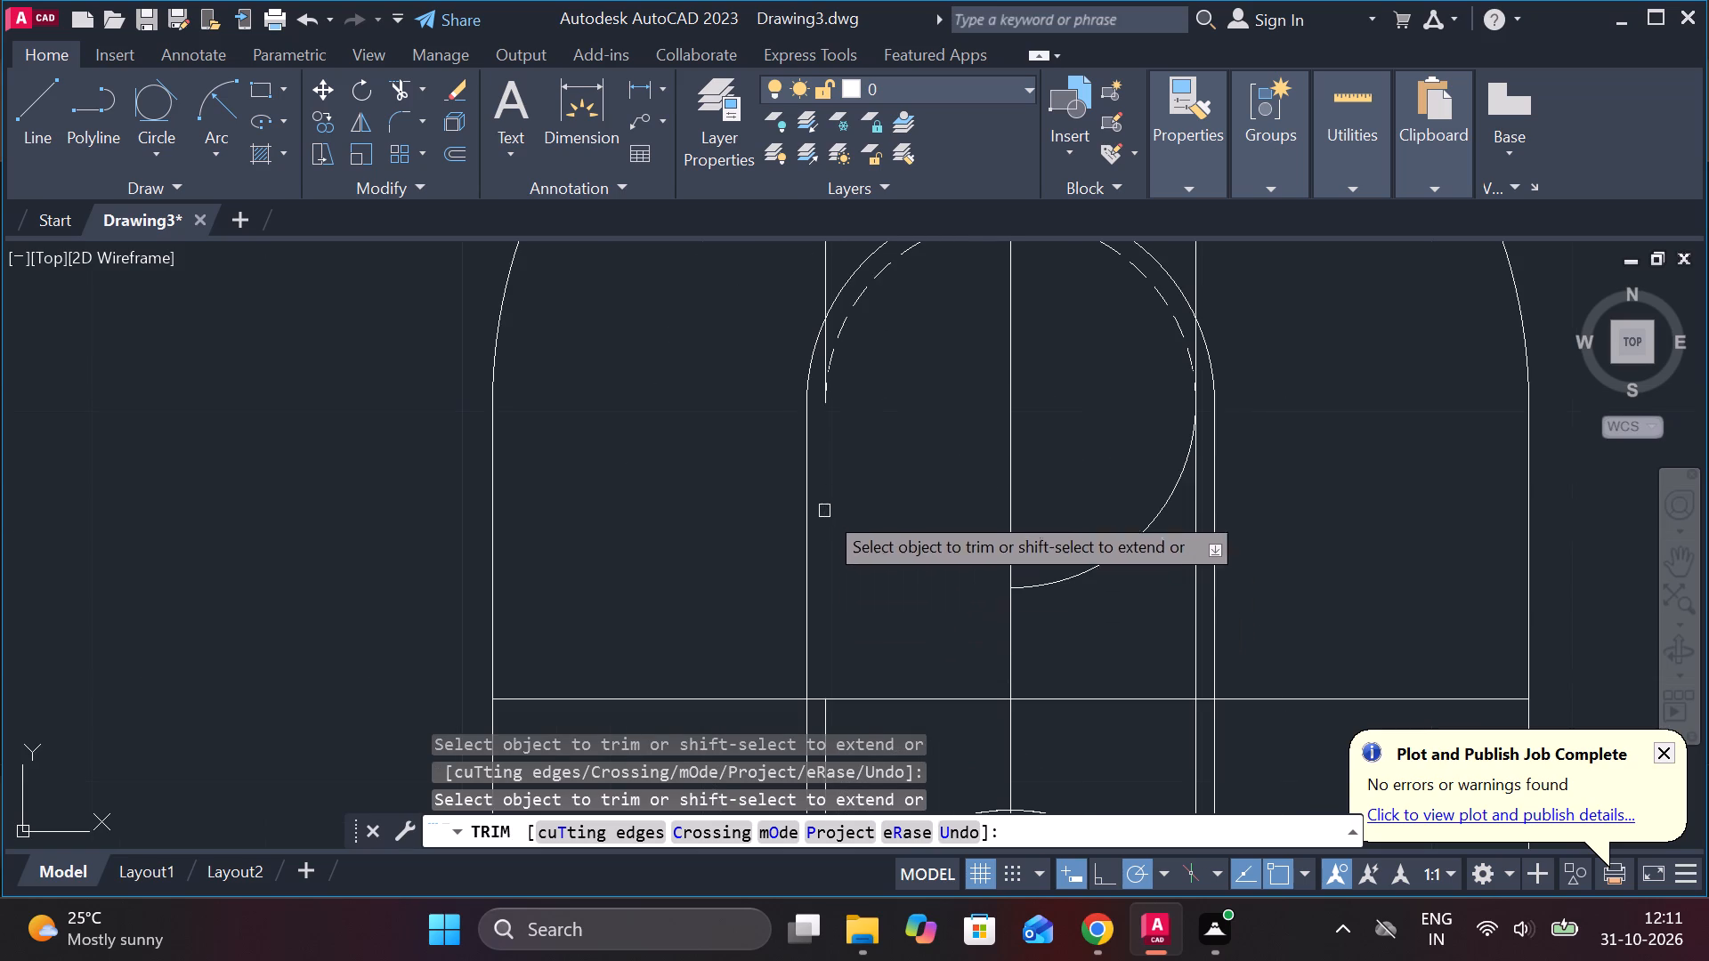
click(829, 387)
click(831, 367)
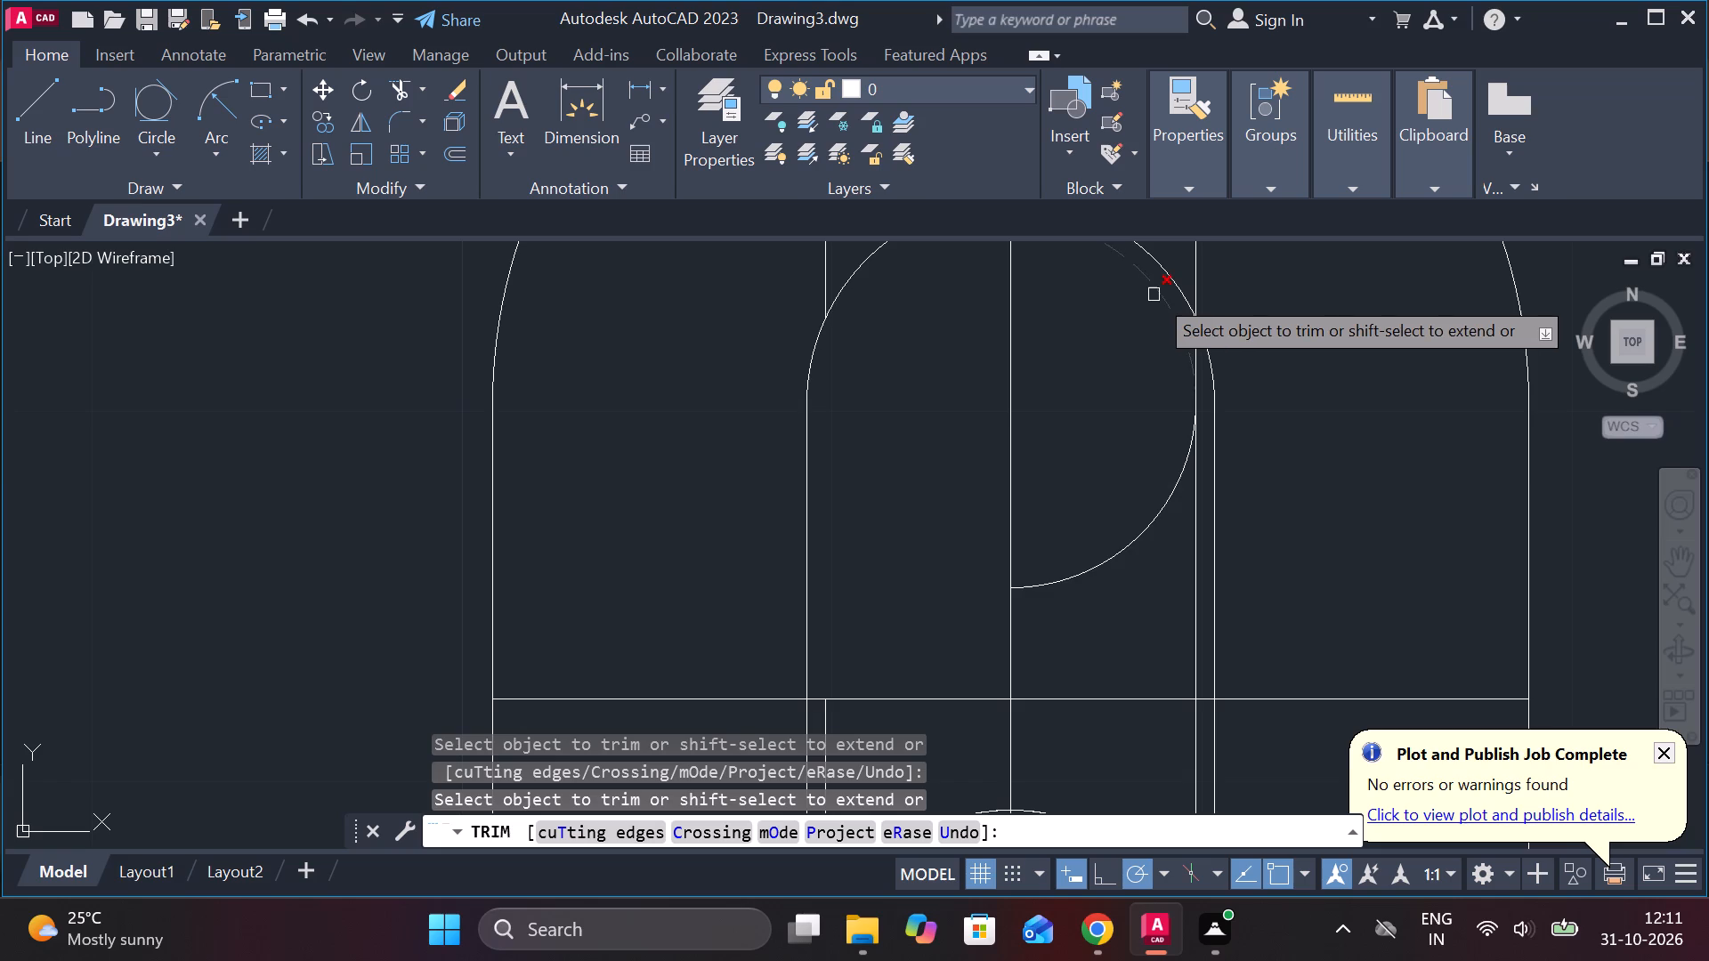
click(1154, 295)
click(1195, 416)
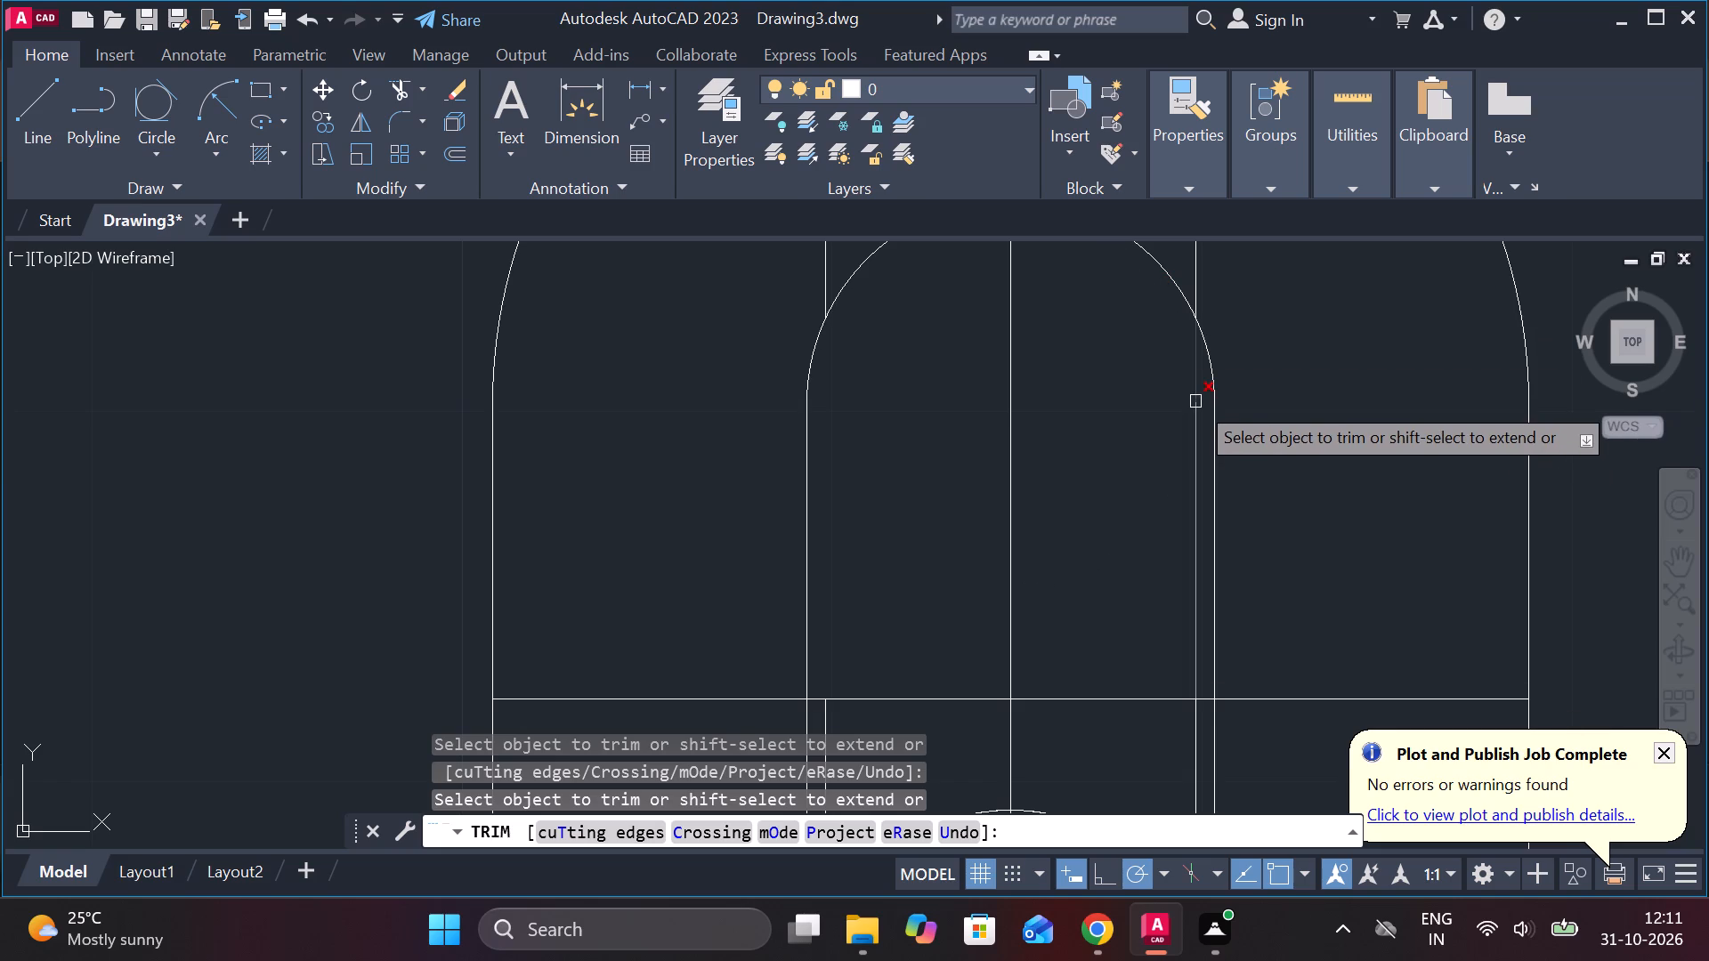
click(1195, 401)
click(1192, 467)
scroll(1192, 470, down, 2)
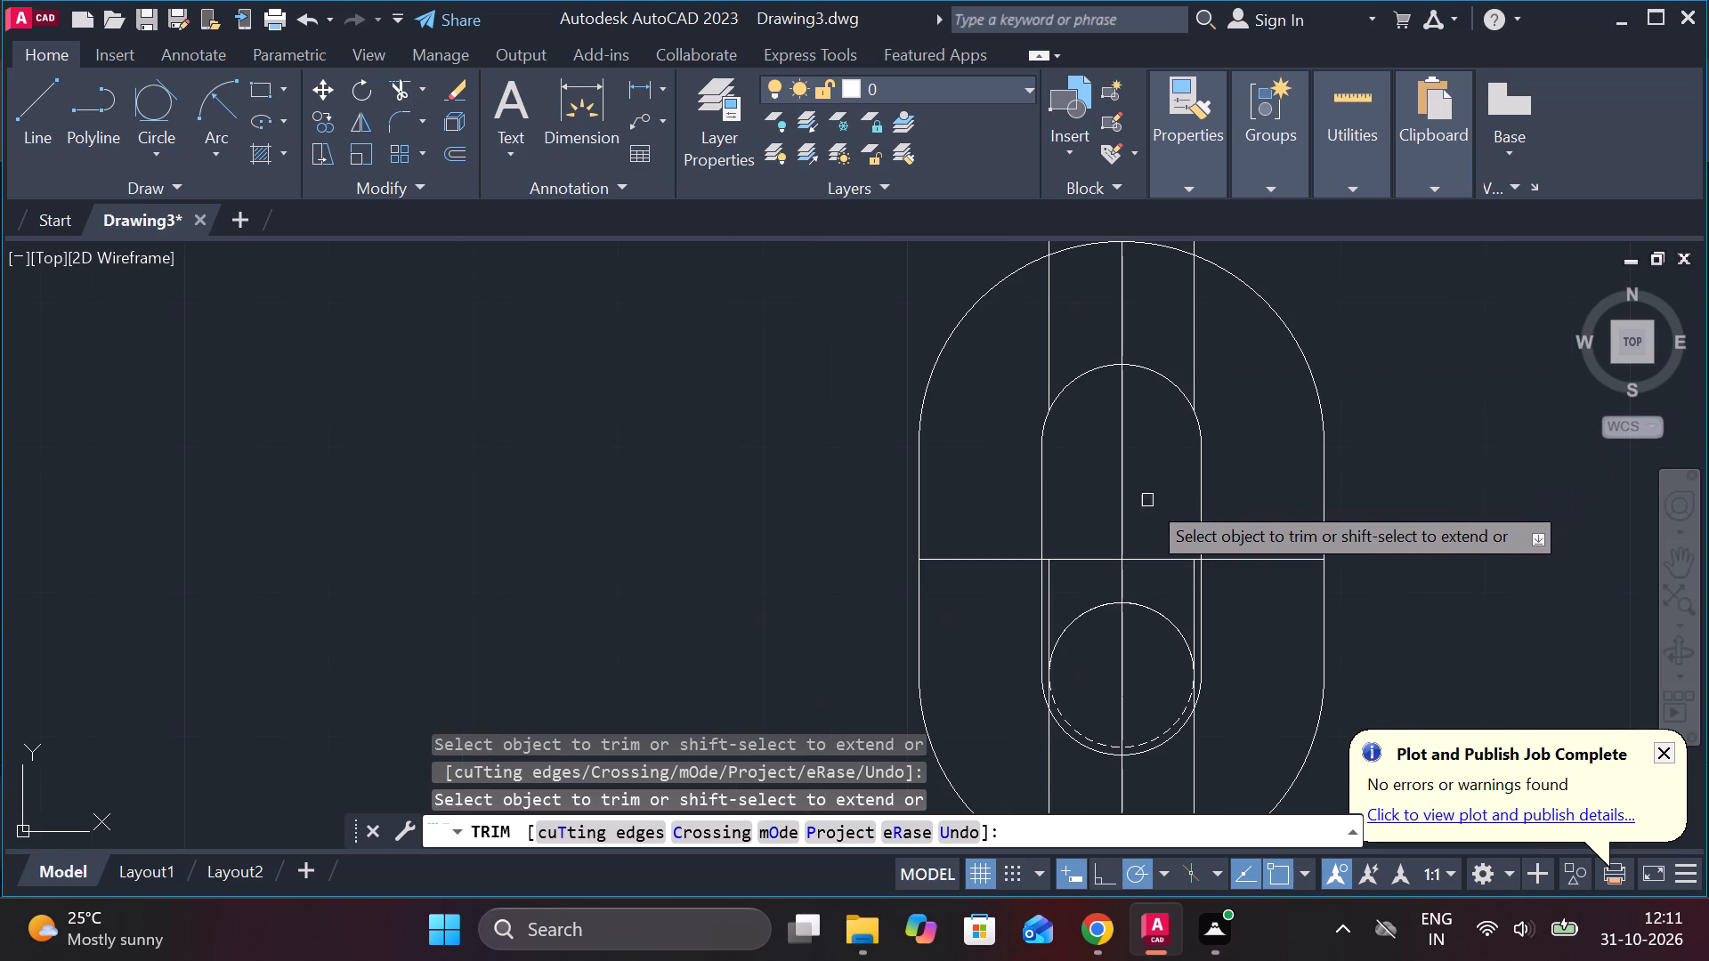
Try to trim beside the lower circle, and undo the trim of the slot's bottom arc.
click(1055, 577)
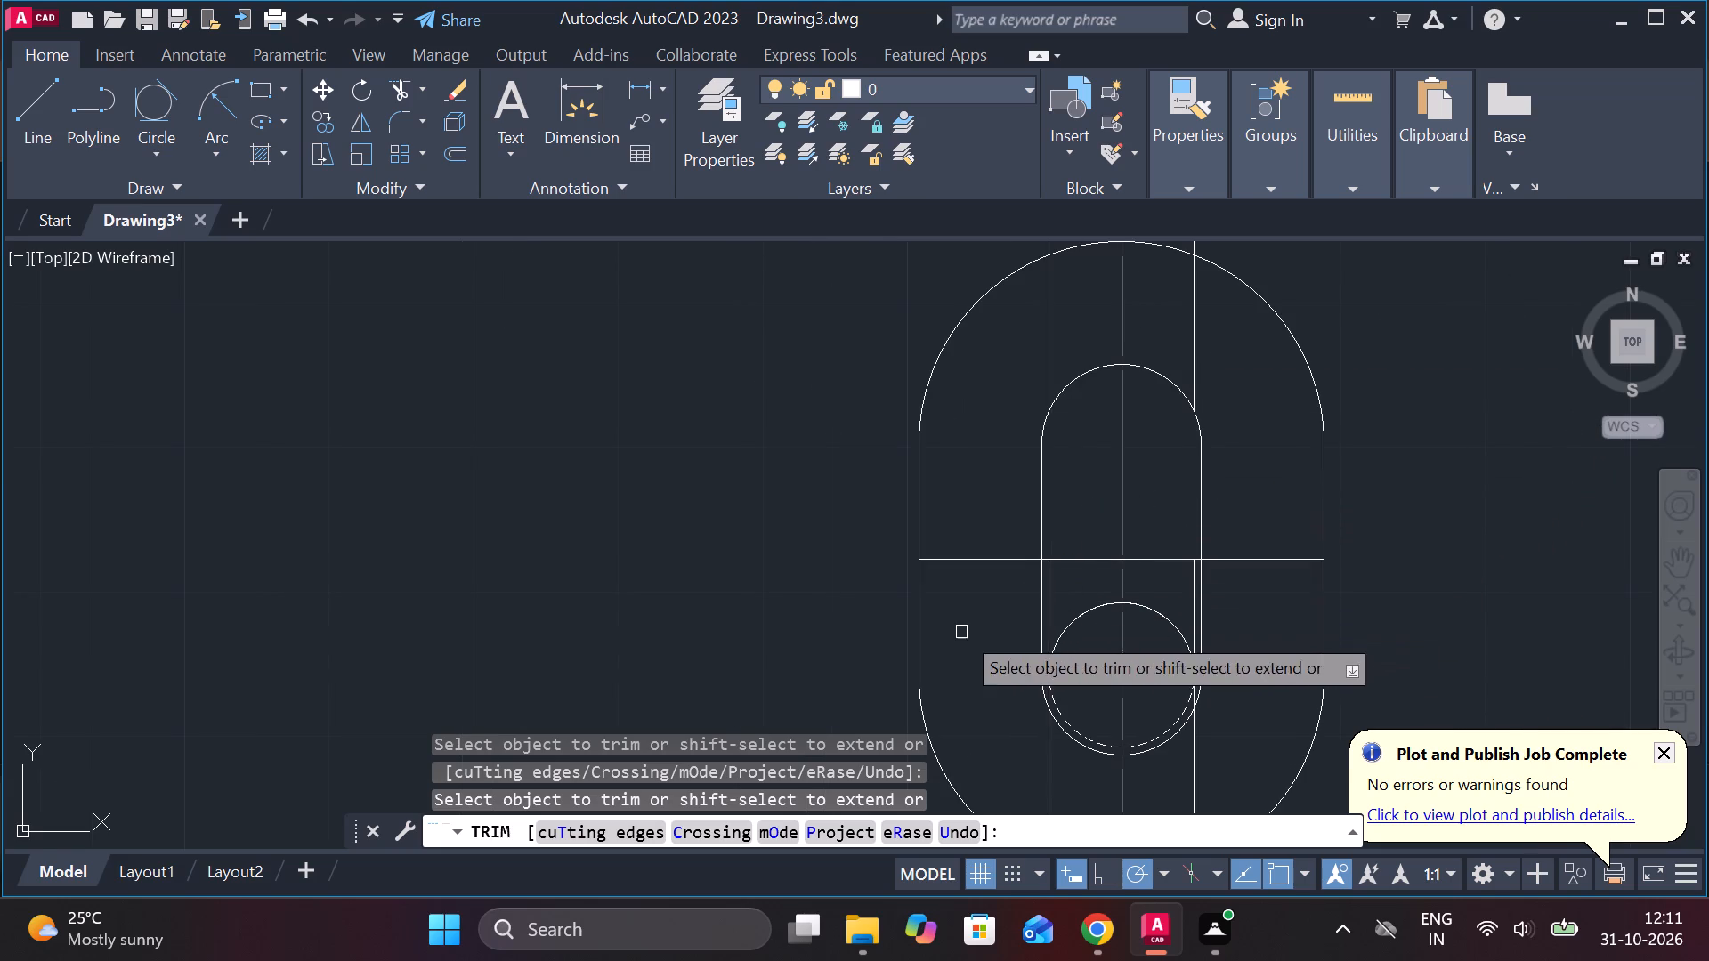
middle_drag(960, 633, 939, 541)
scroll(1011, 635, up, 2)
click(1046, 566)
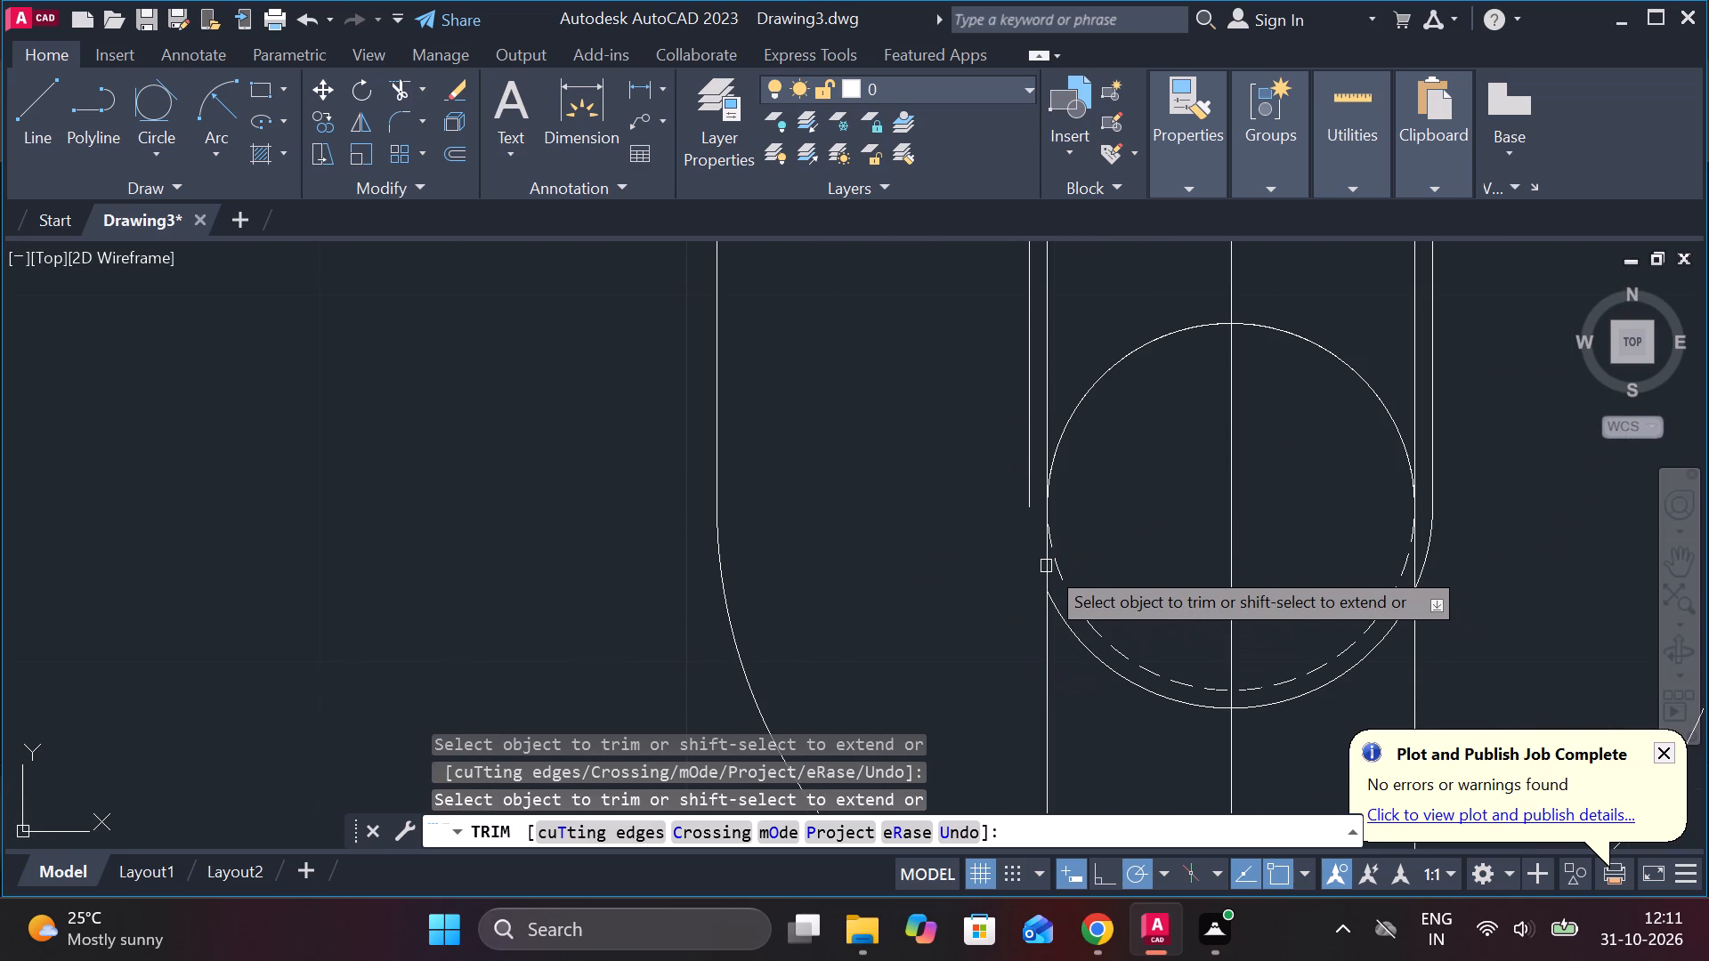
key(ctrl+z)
Trim the two vertical side line segments between the link's midline and the lower circle inside the slot.
scroll(1056, 629, up, 2)
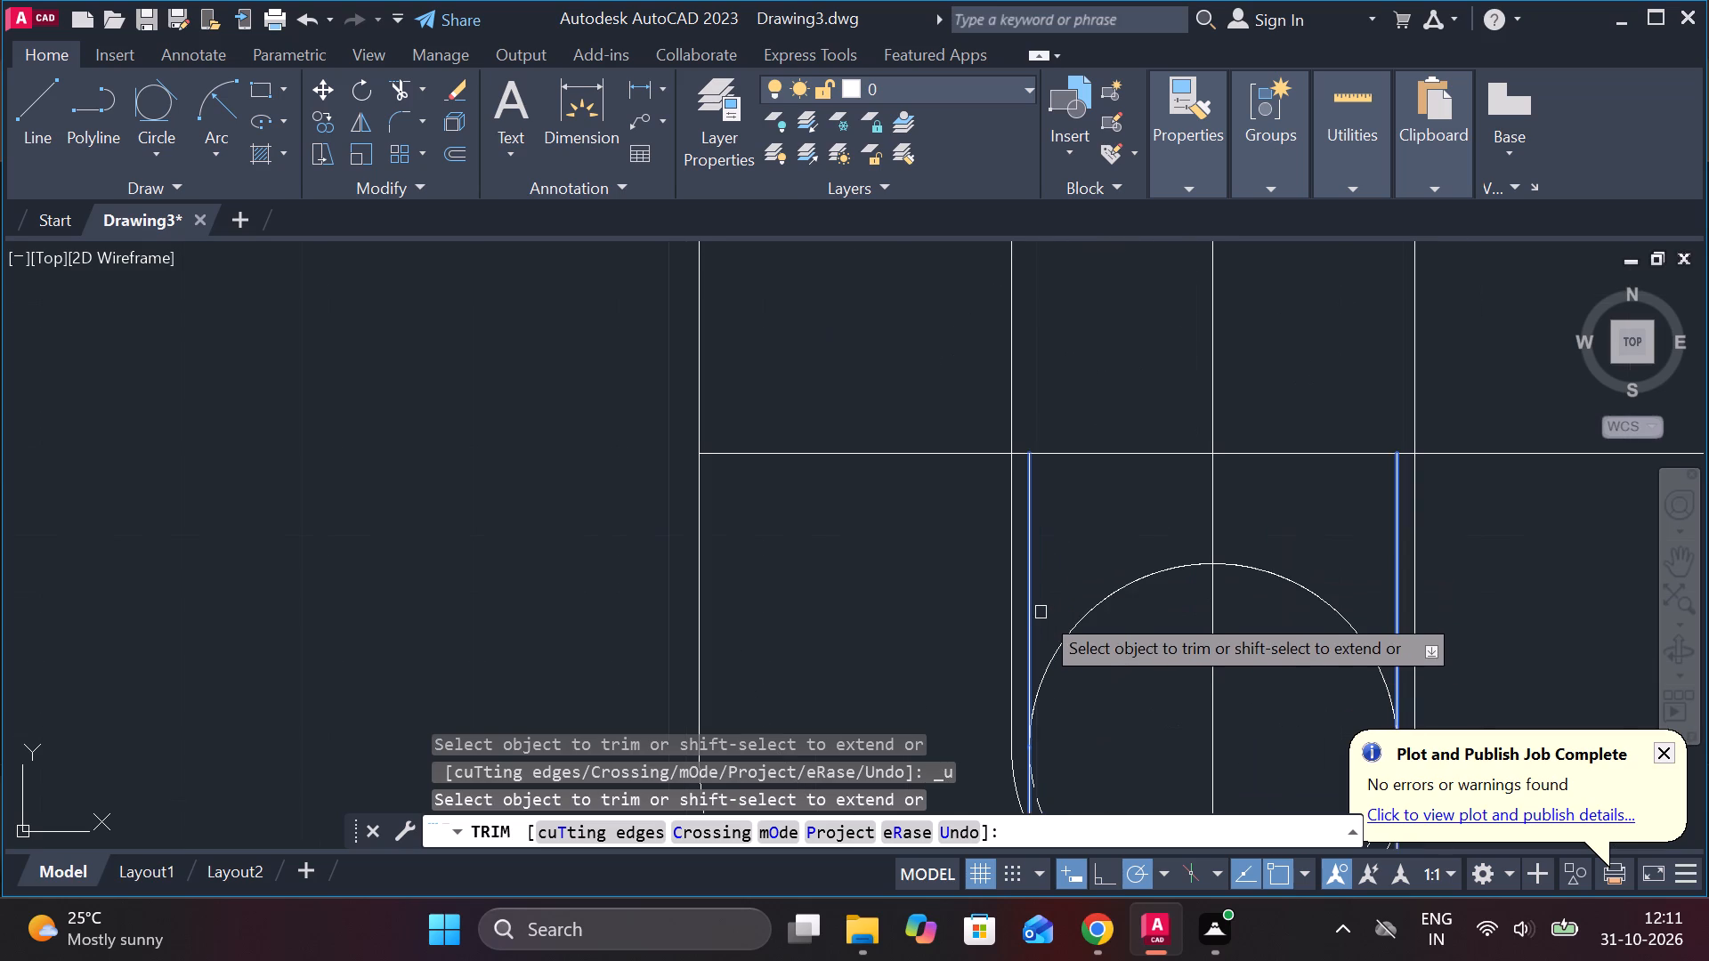
click(1029, 600)
click(1389, 537)
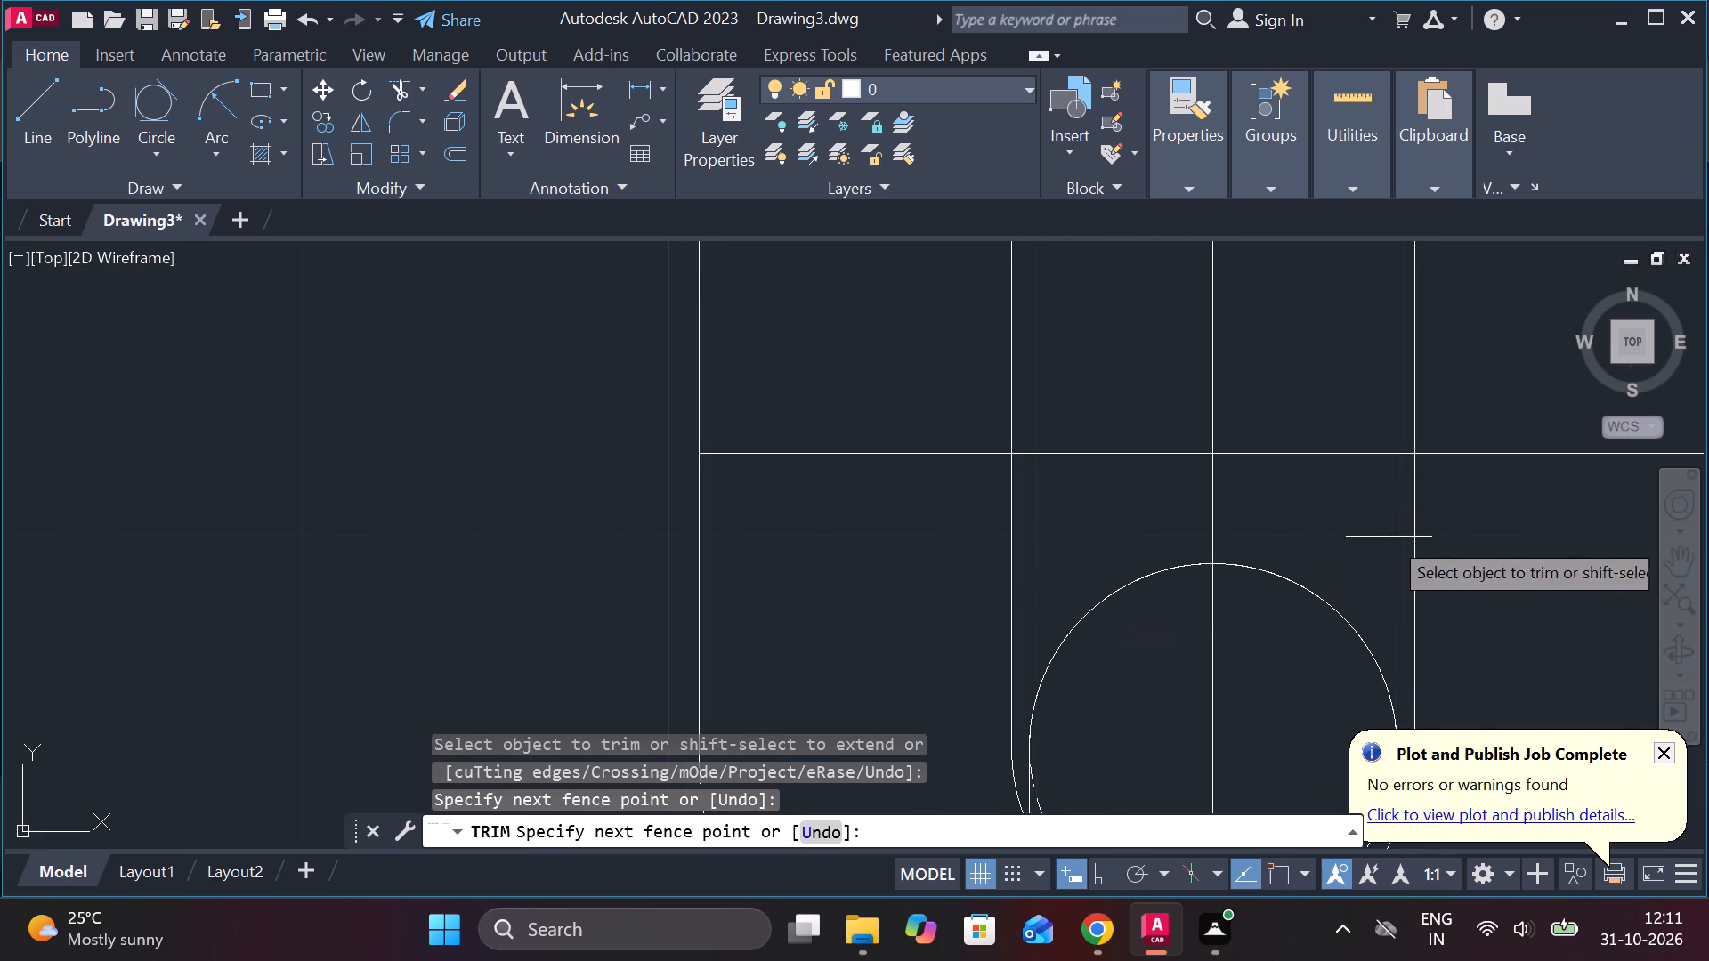
click(1396, 592)
click(1396, 605)
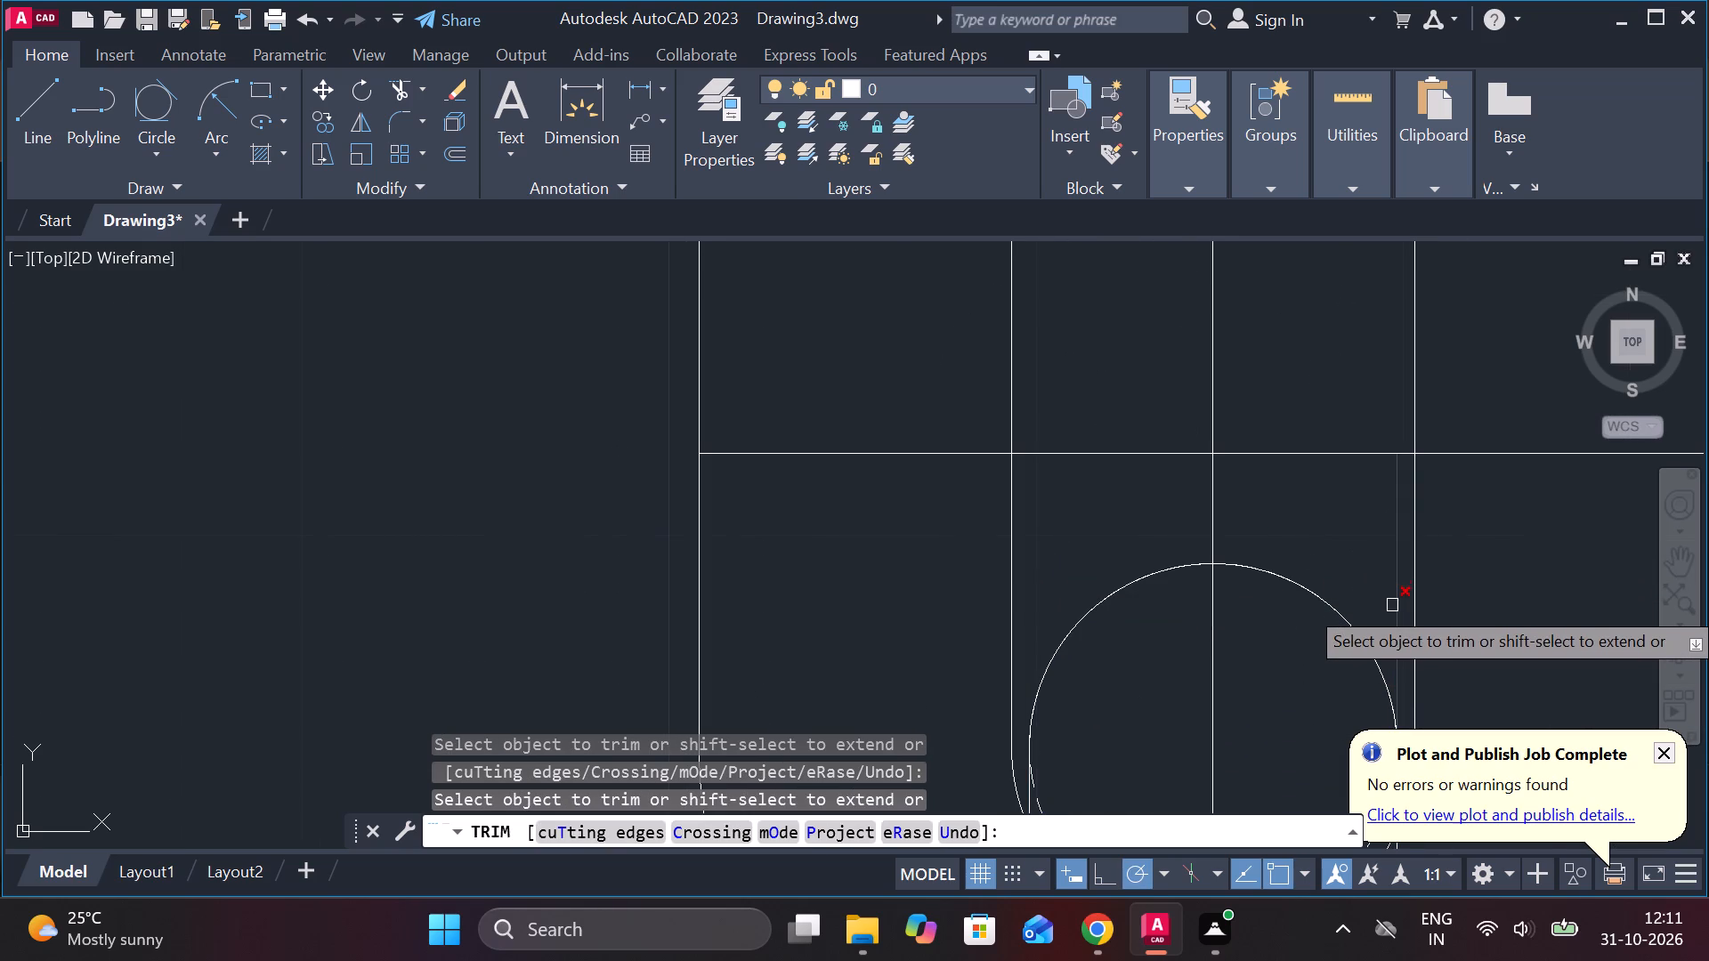
click(1394, 596)
Trim the lower circle's solid upper arcs, its dashed lower-left arc and the adjoining side line piece inside the slot.
scroll(1366, 602, down, 1)
scroll(1197, 729, up, 2)
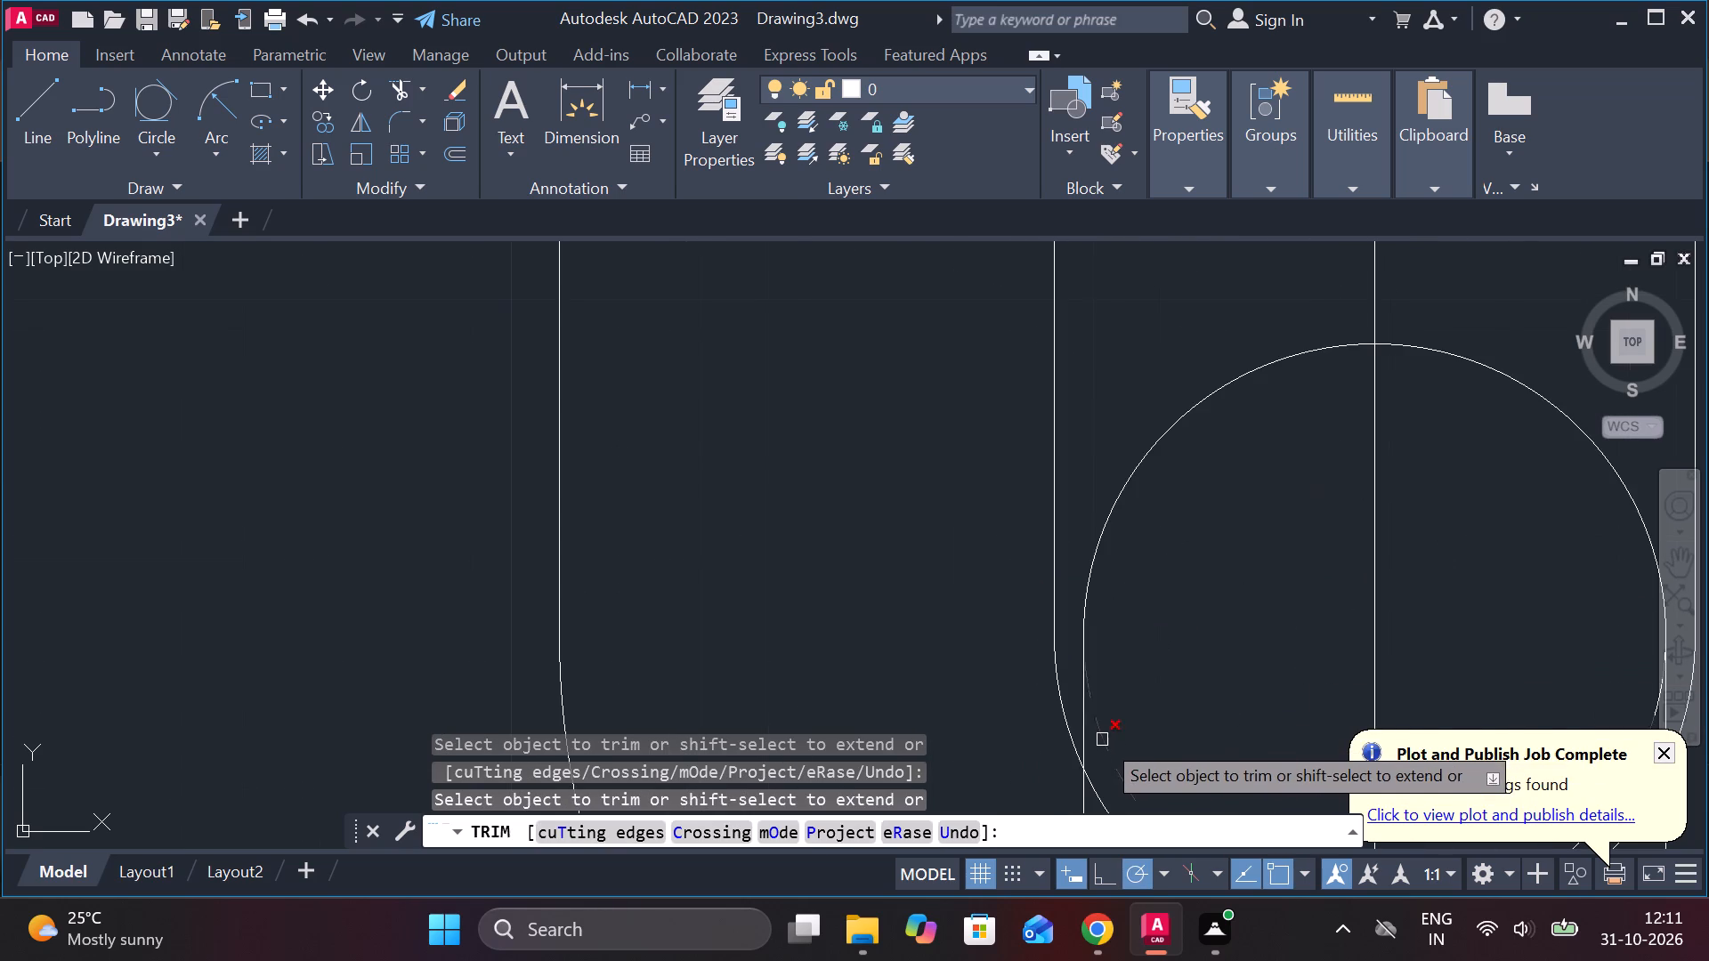
click(1102, 739)
click(1080, 707)
click(1088, 622)
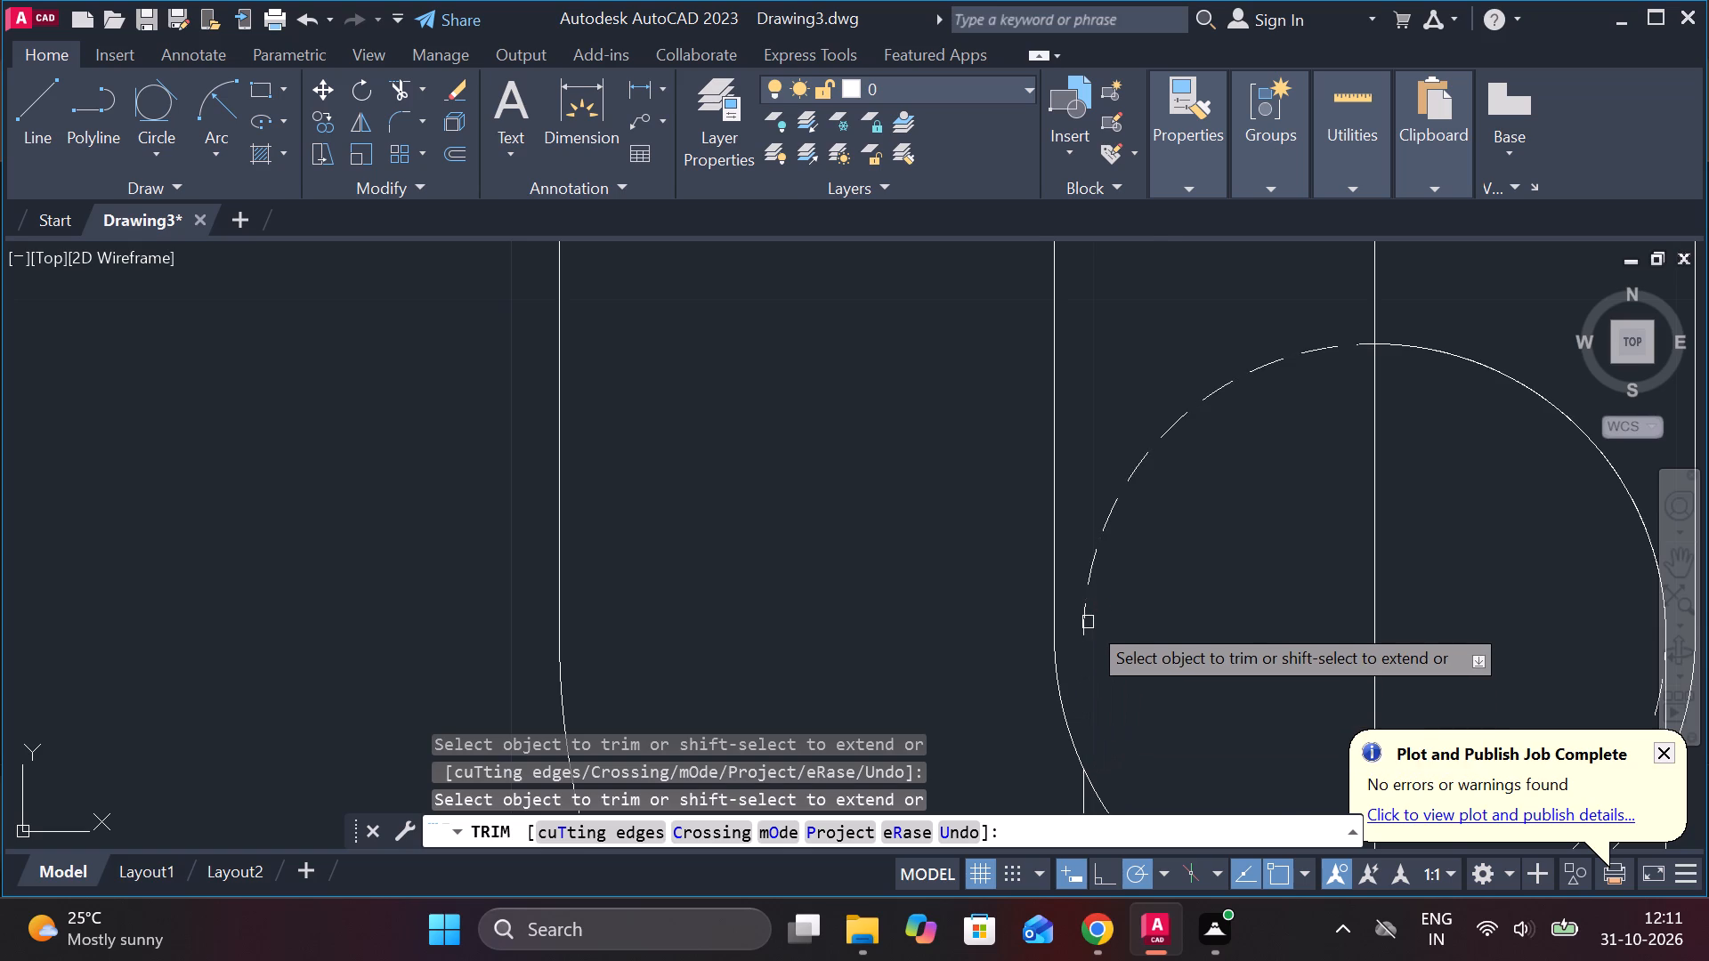
scroll(1090, 622, down, 1)
click(1392, 497)
scroll(1394, 518, down, 1)
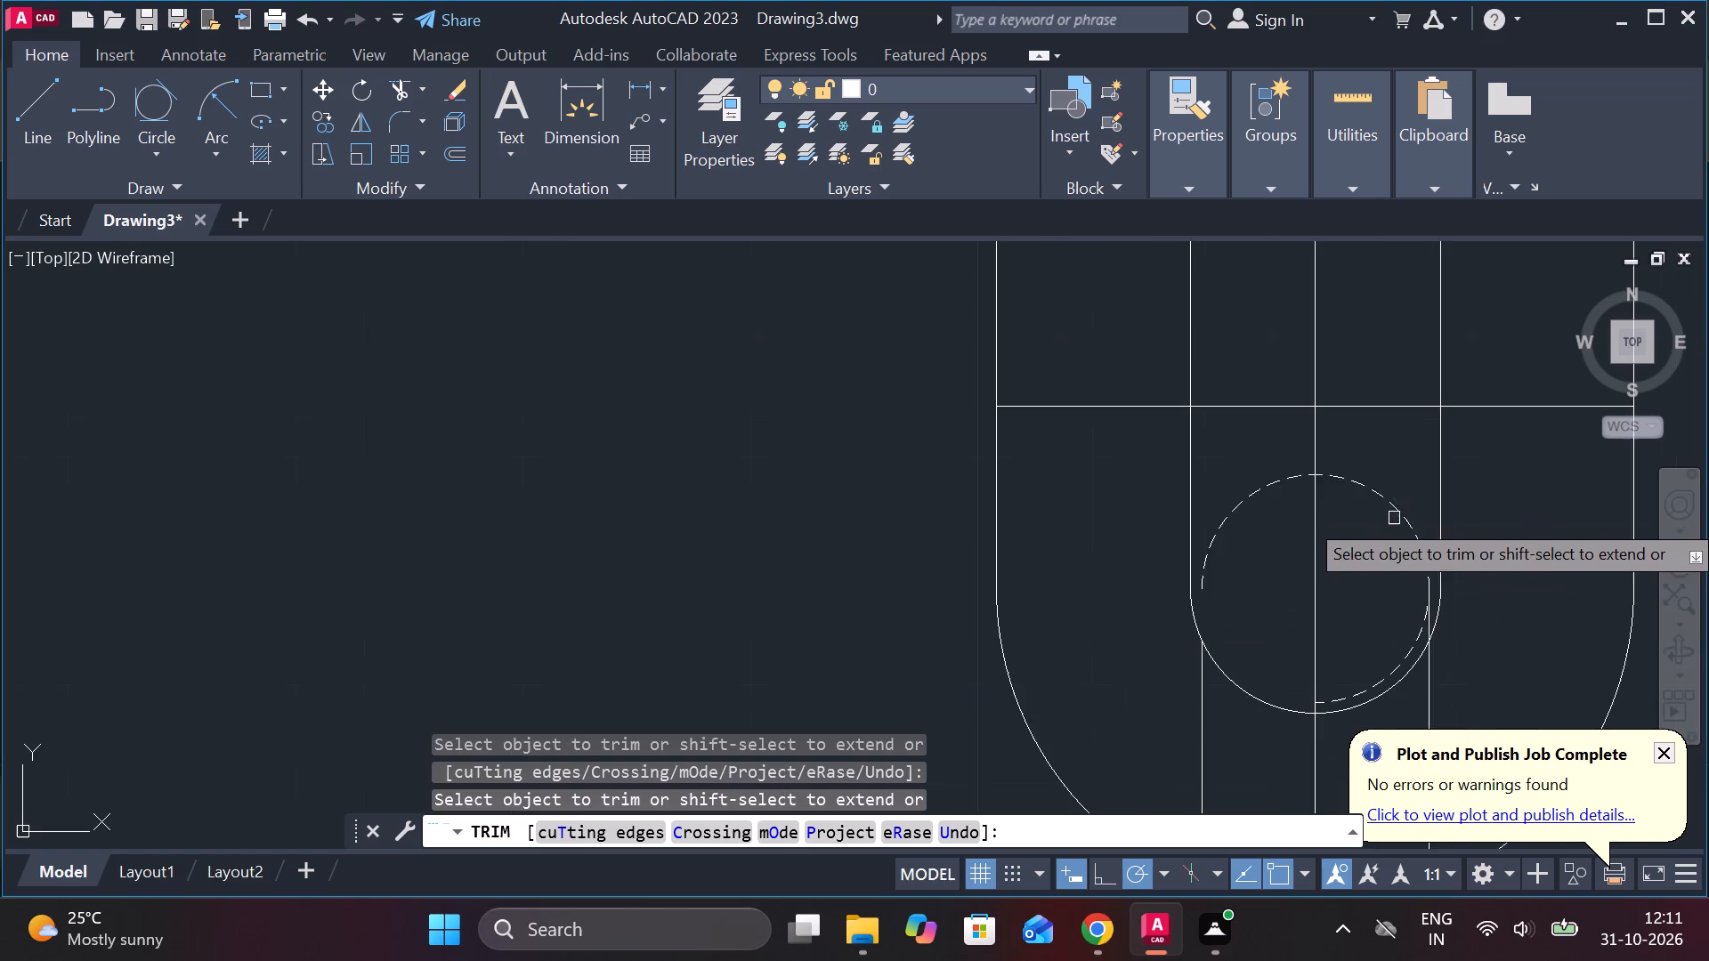
Trim the link's outer bottom arc where it crosses between the two vertical side lines.
middle_drag(1358, 561, 1228, 437)
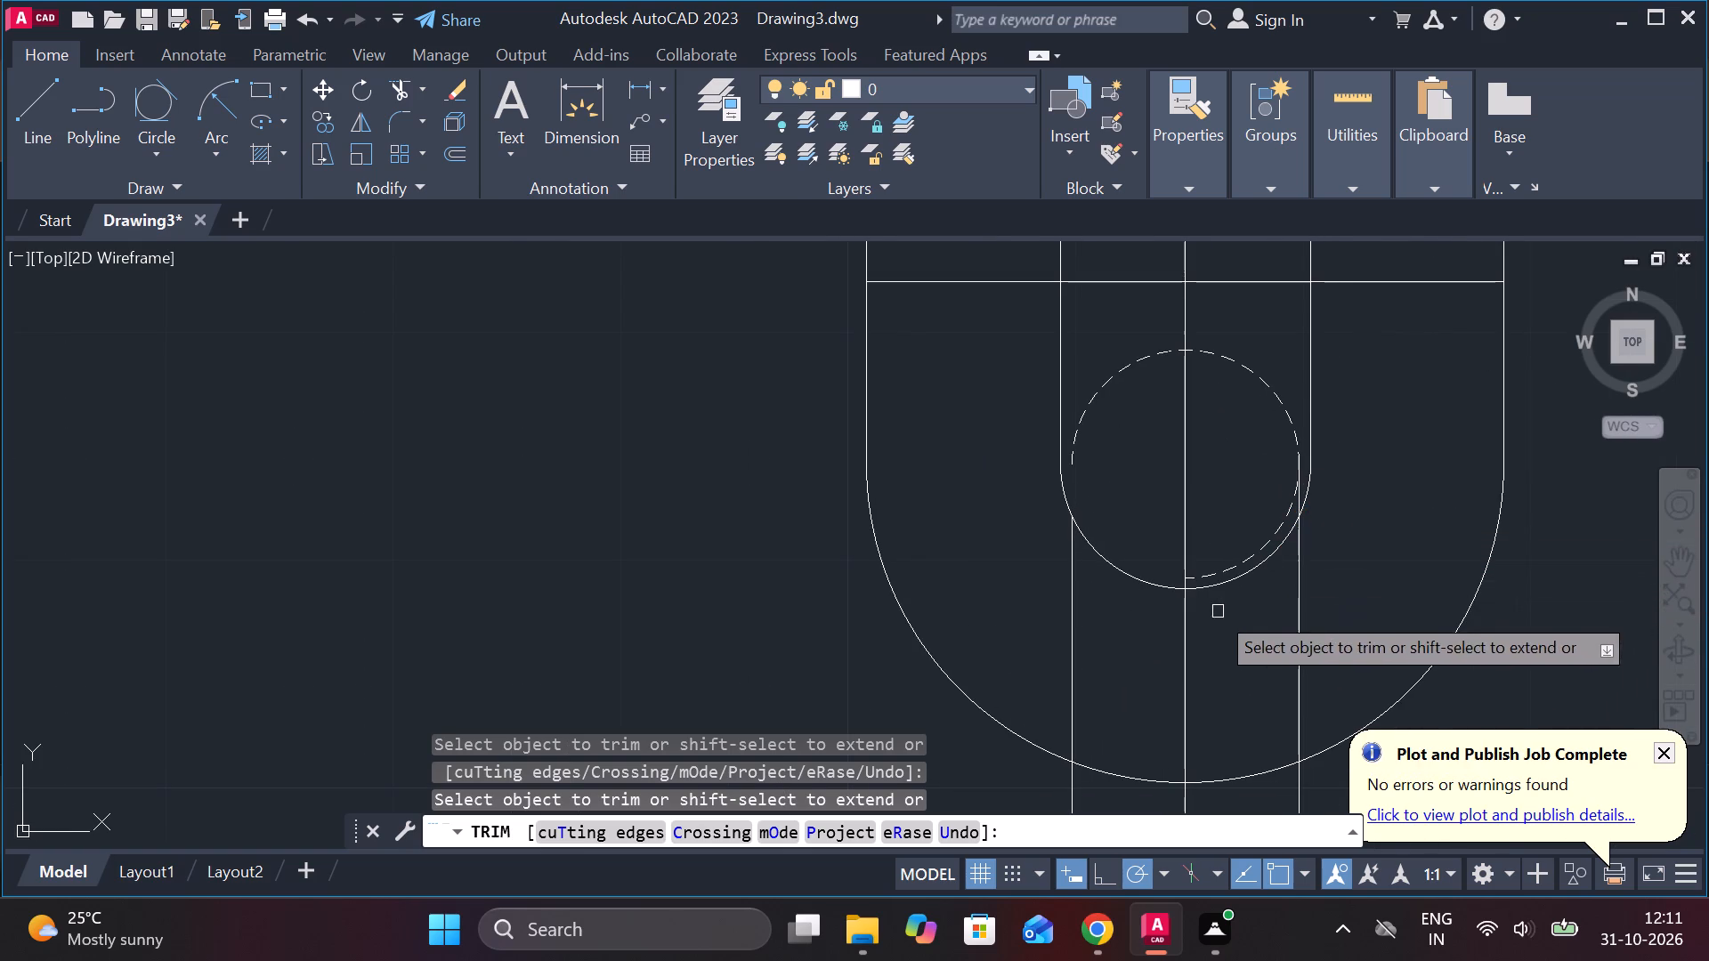
scroll(1191, 670, down, 2)
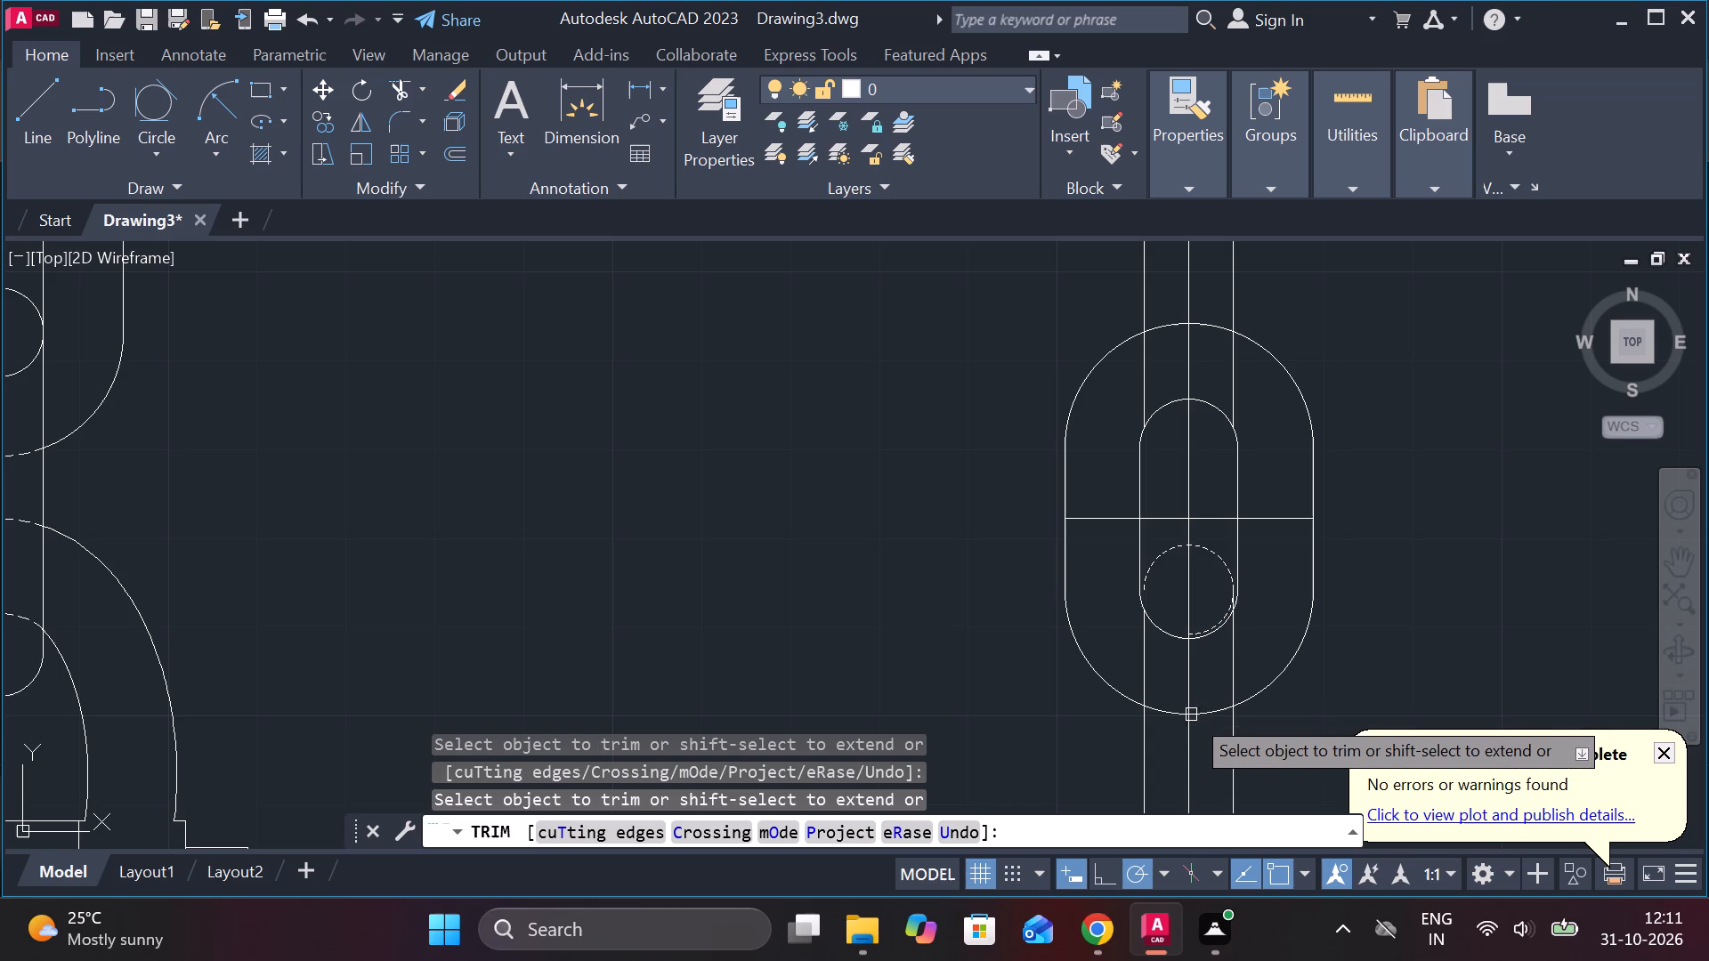
click(1172, 719)
click(1209, 713)
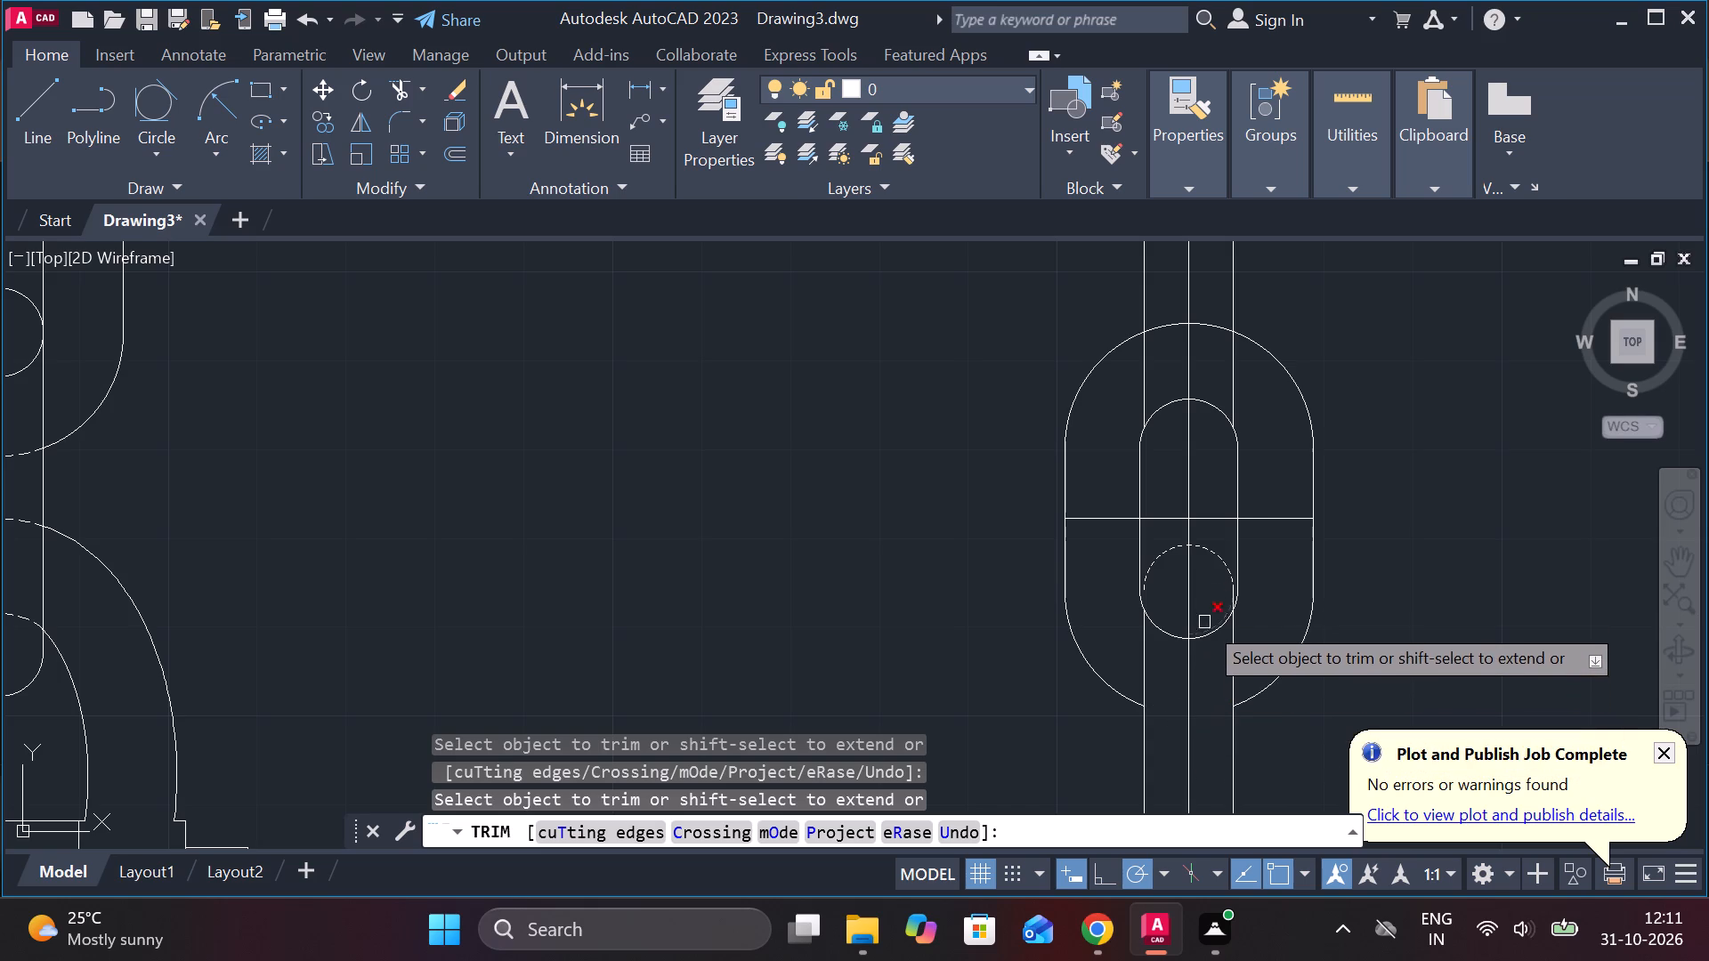
Trim the remaining dashed arcs of the lower circle and the leftover side line piece inside the slot.
click(1152, 572)
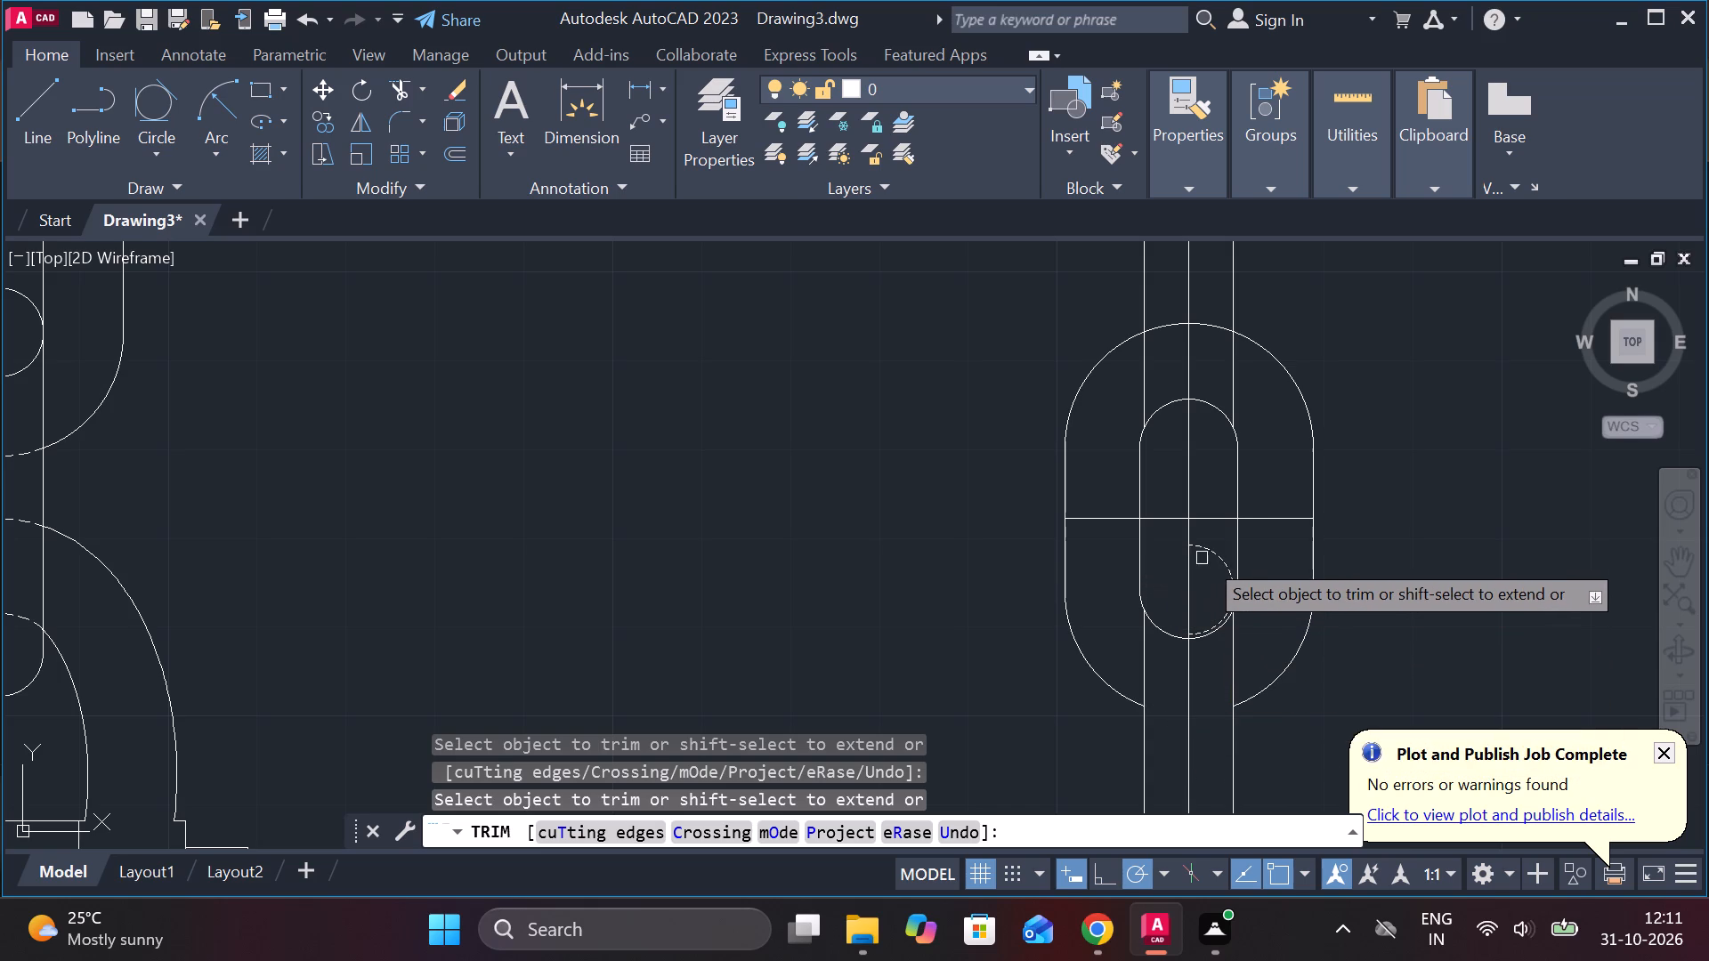
click(1209, 557)
scroll(1216, 614, up, 2)
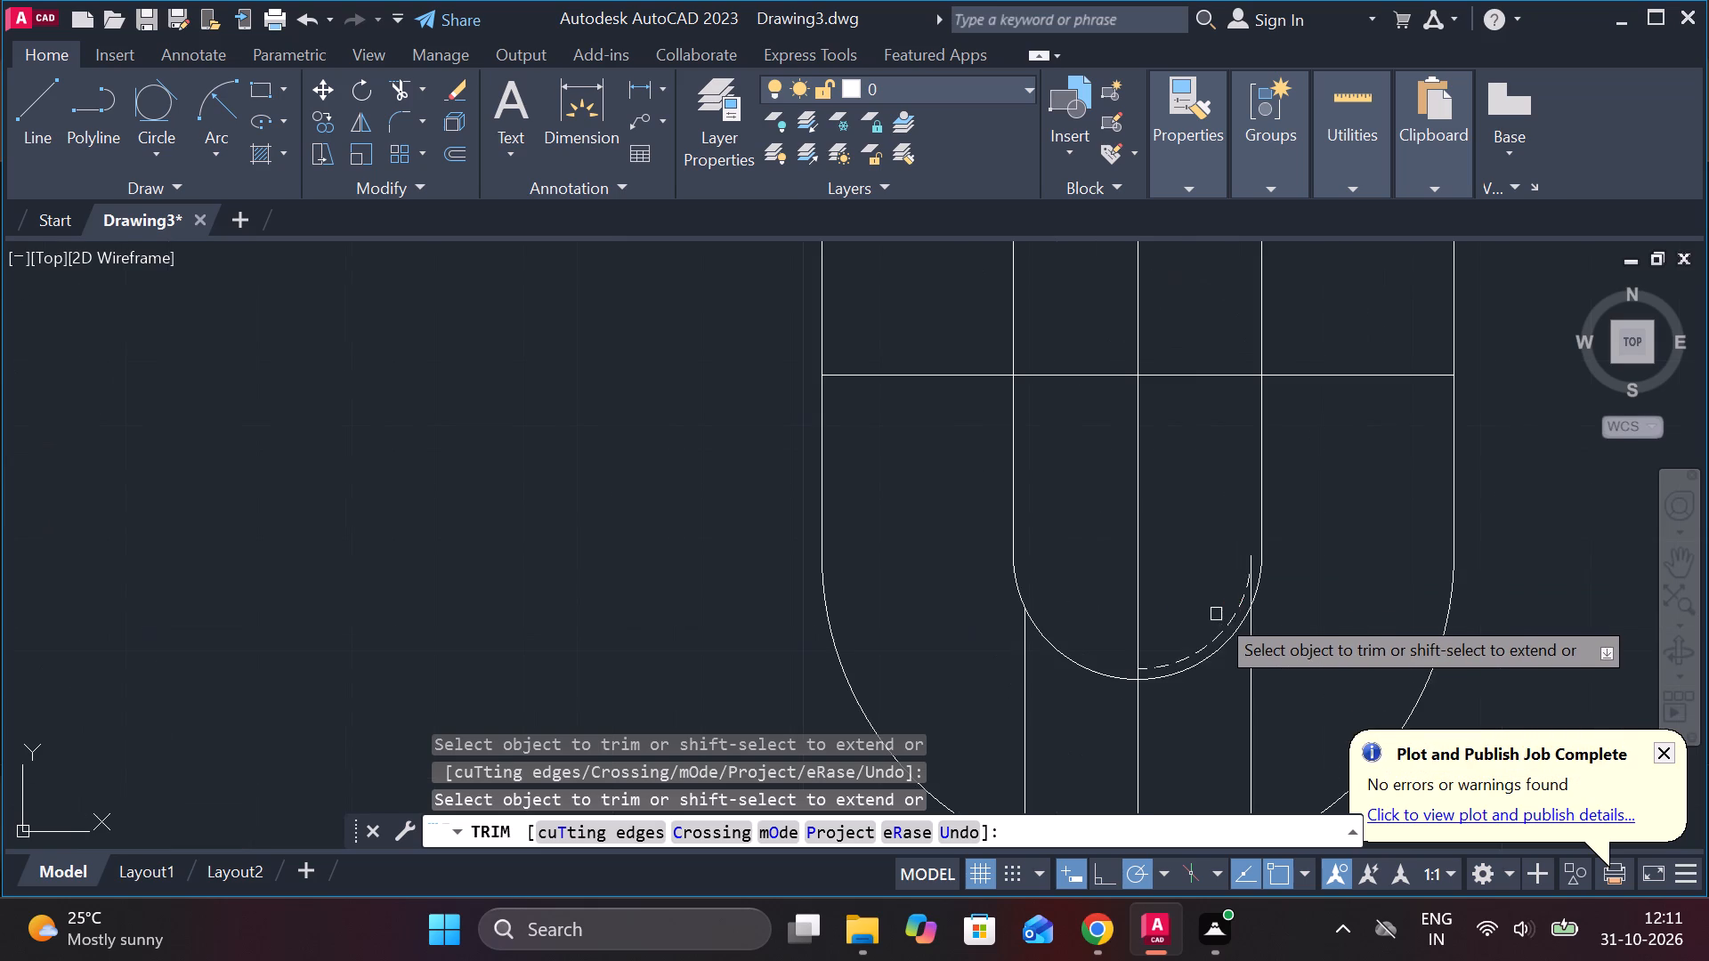
click(1223, 632)
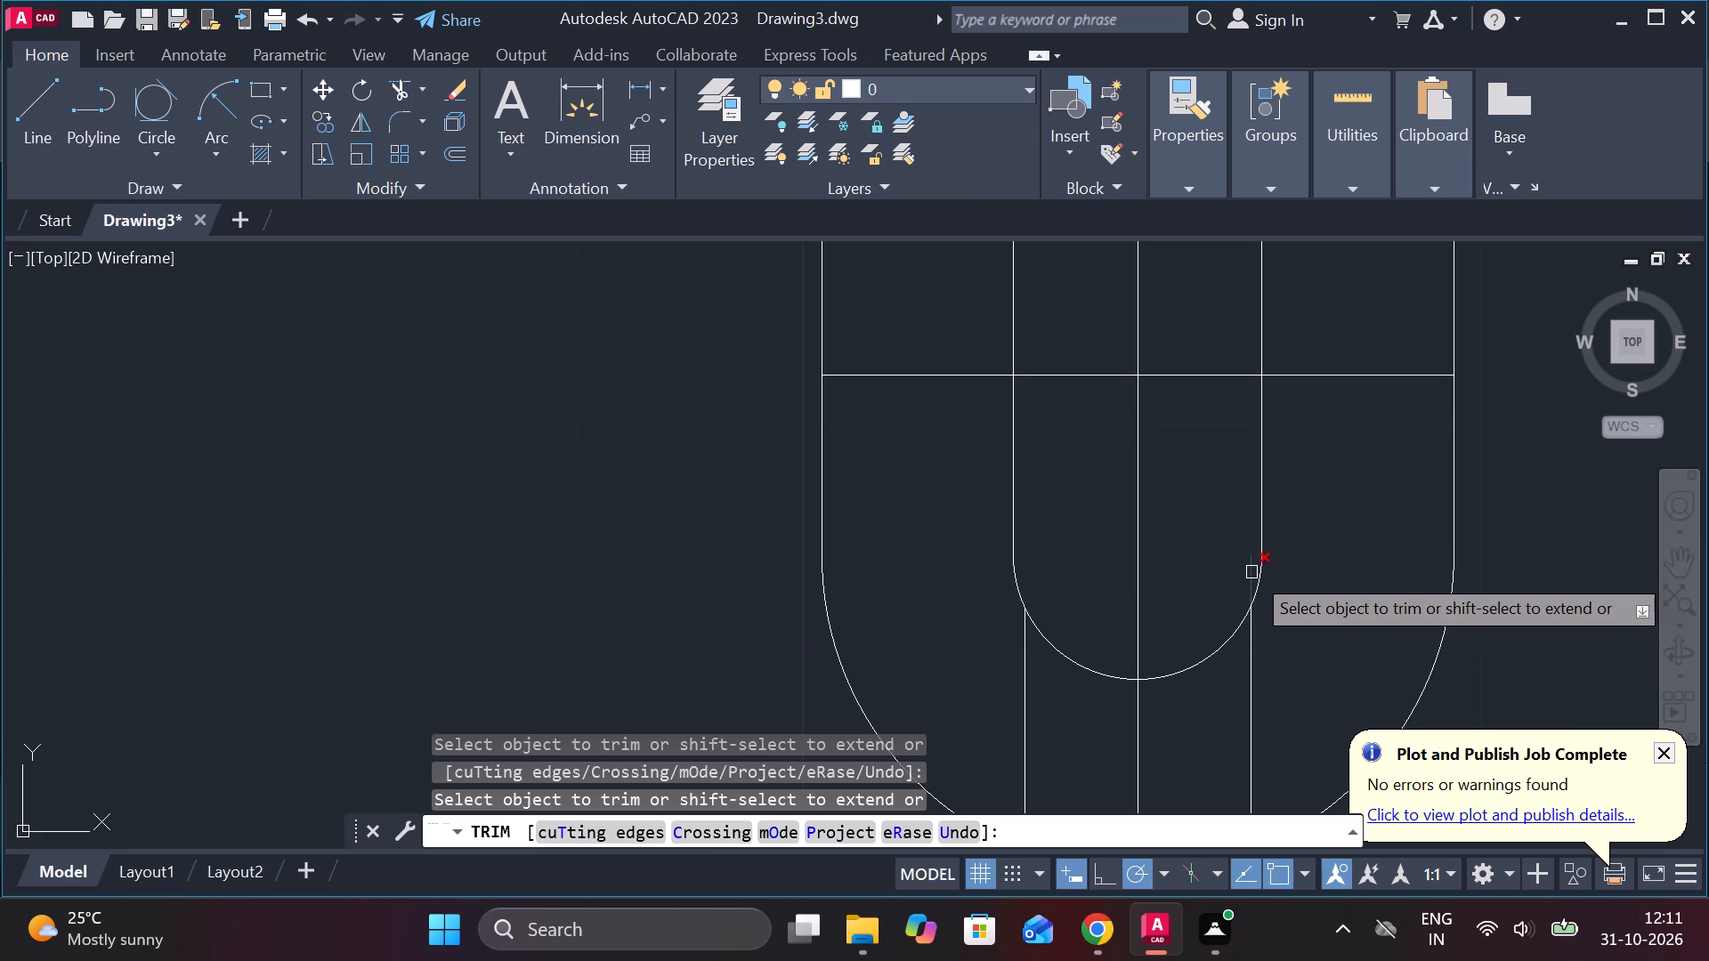
click(1251, 572)
scroll(1164, 605, down, 1)
middle_drag(1294, 387, 1319, 431)
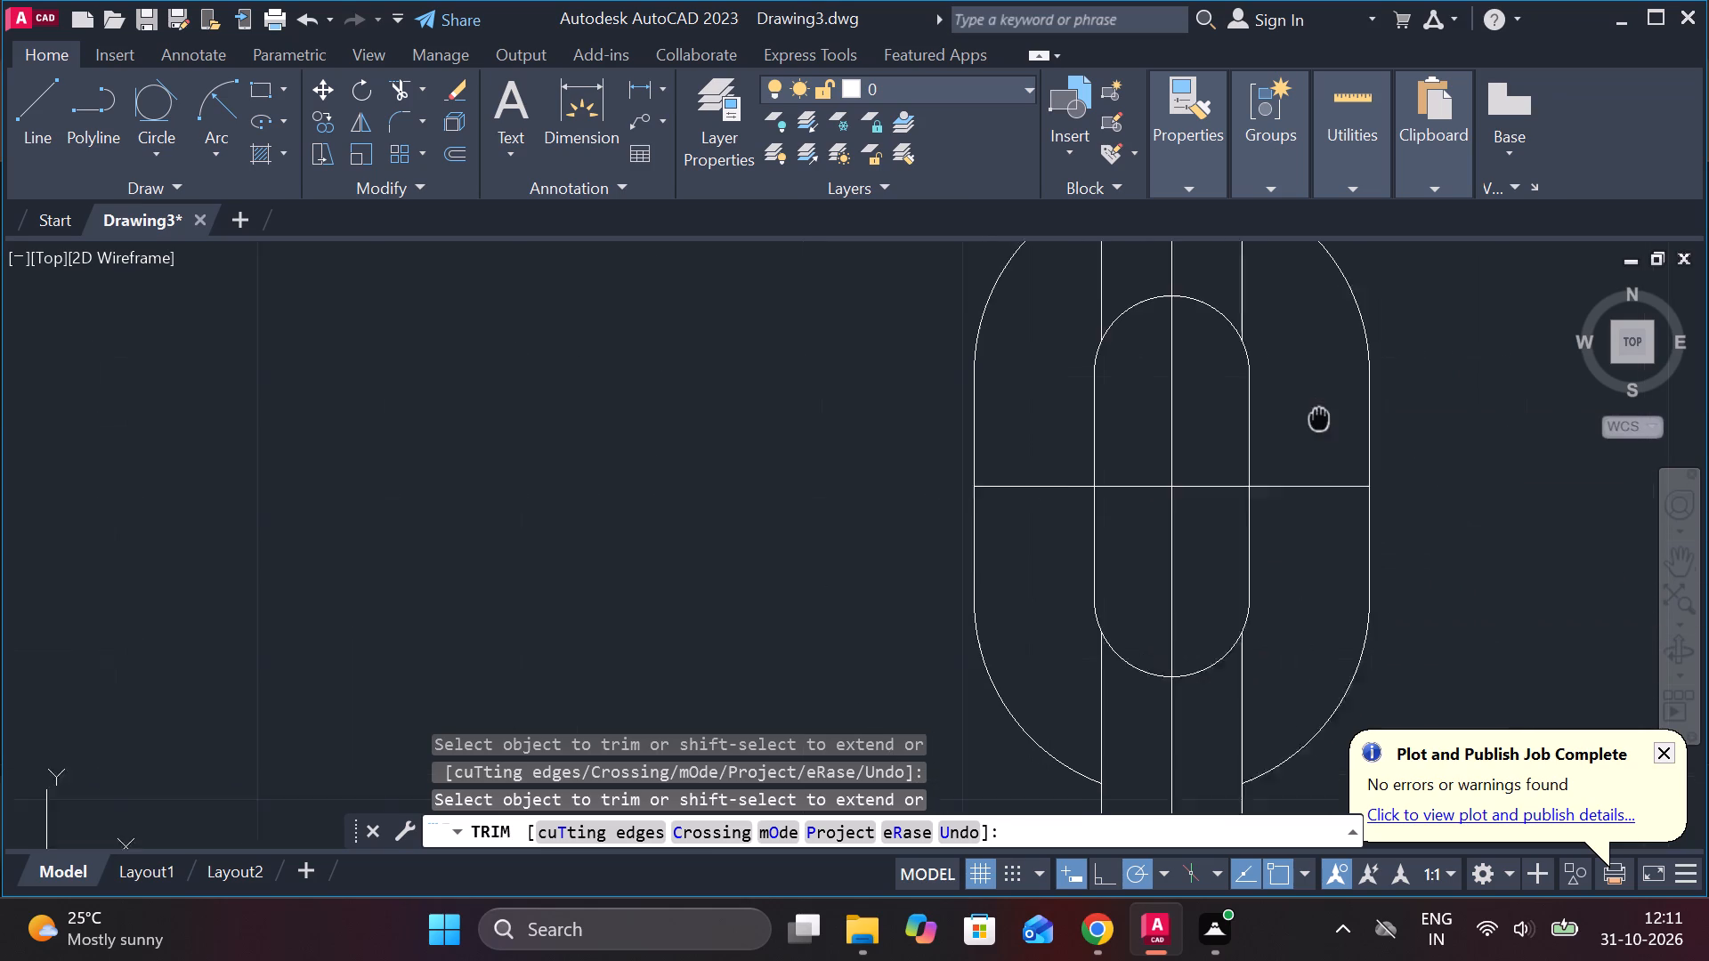
middle_drag(1319, 431, 1313, 450)
key(Tab)
scroll(1294, 467, down, 2)
key(Escape)
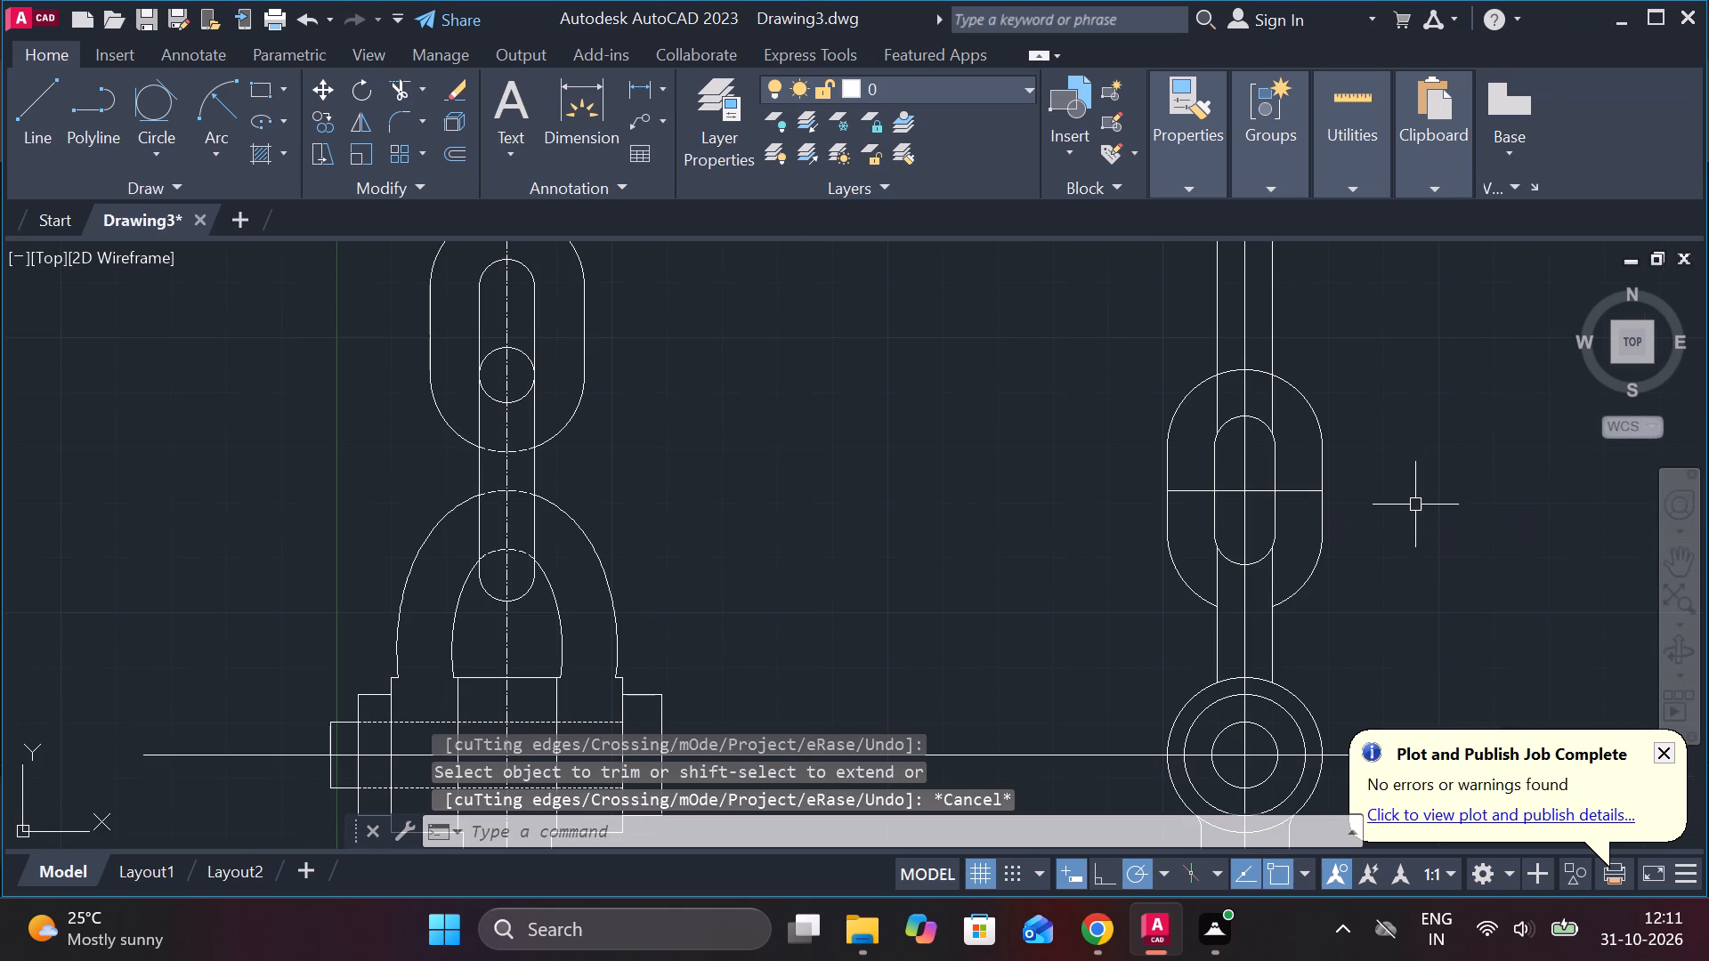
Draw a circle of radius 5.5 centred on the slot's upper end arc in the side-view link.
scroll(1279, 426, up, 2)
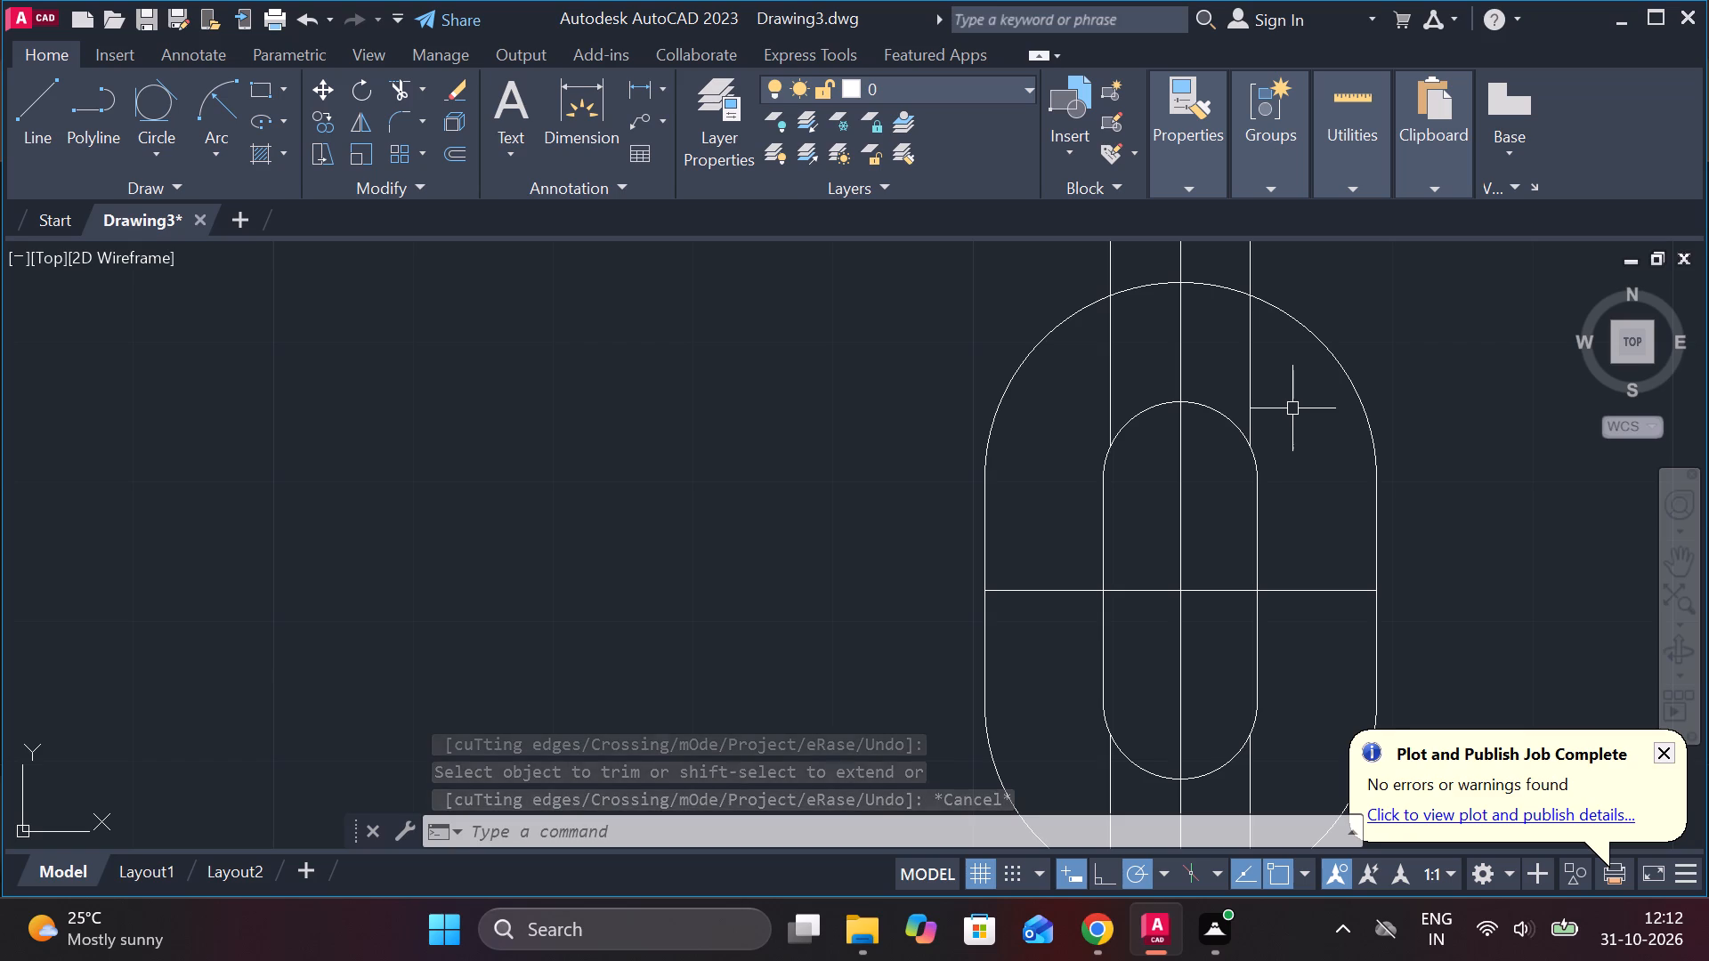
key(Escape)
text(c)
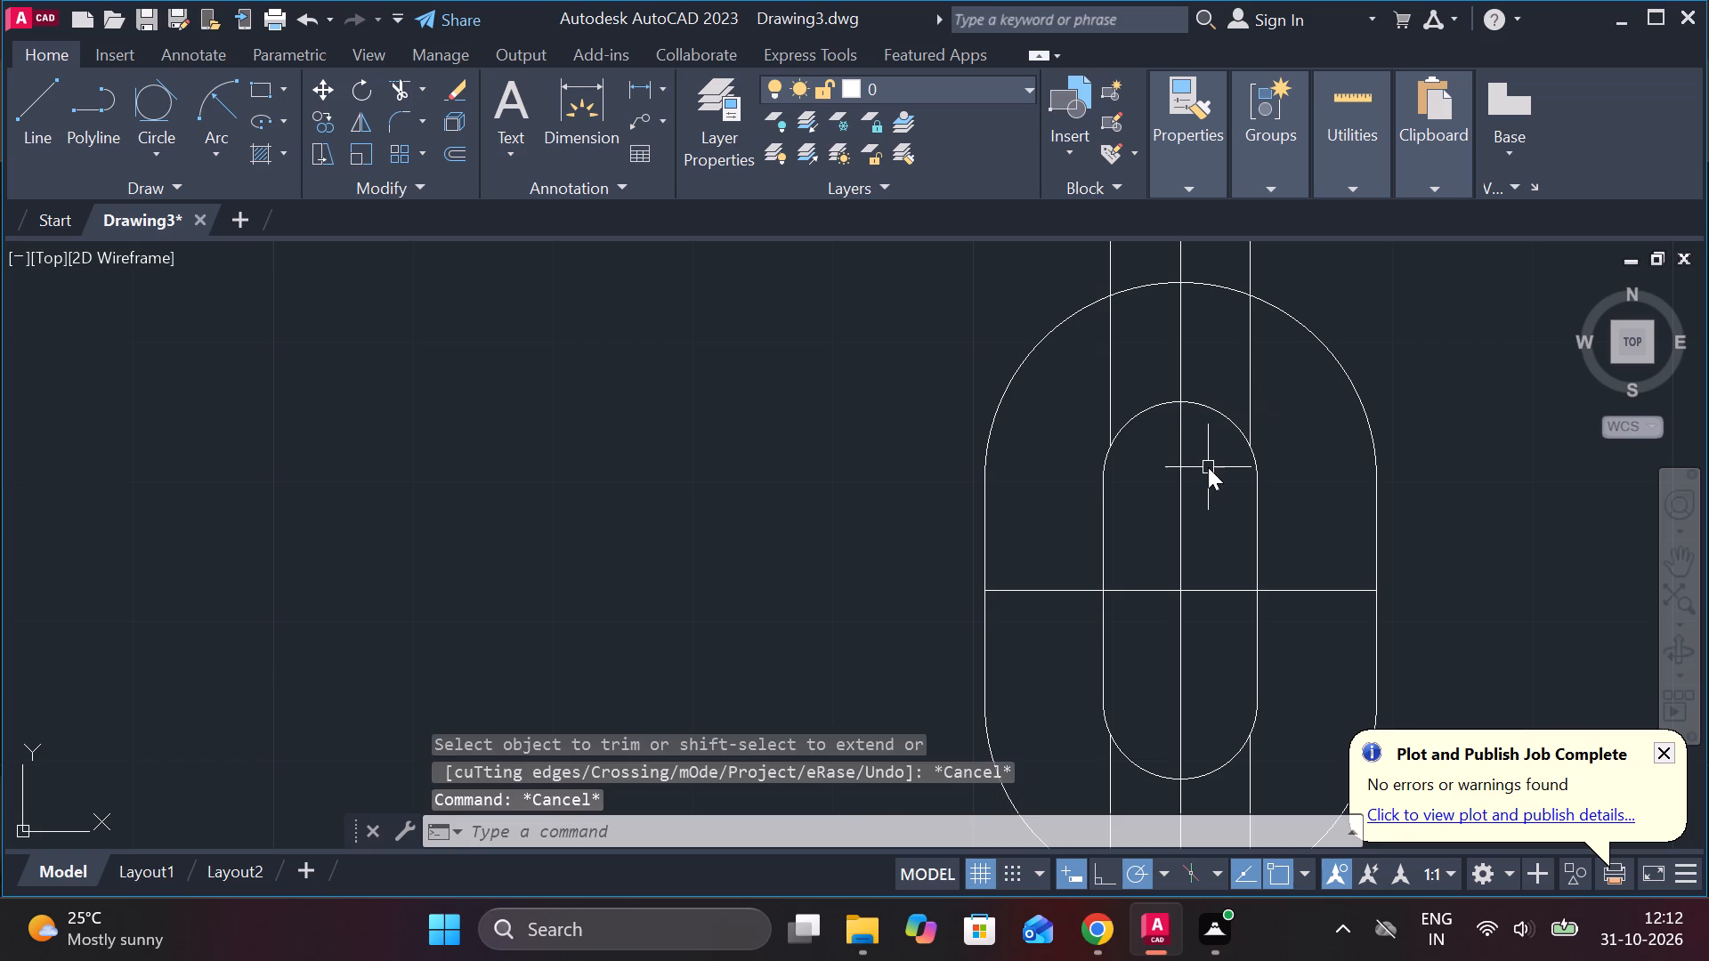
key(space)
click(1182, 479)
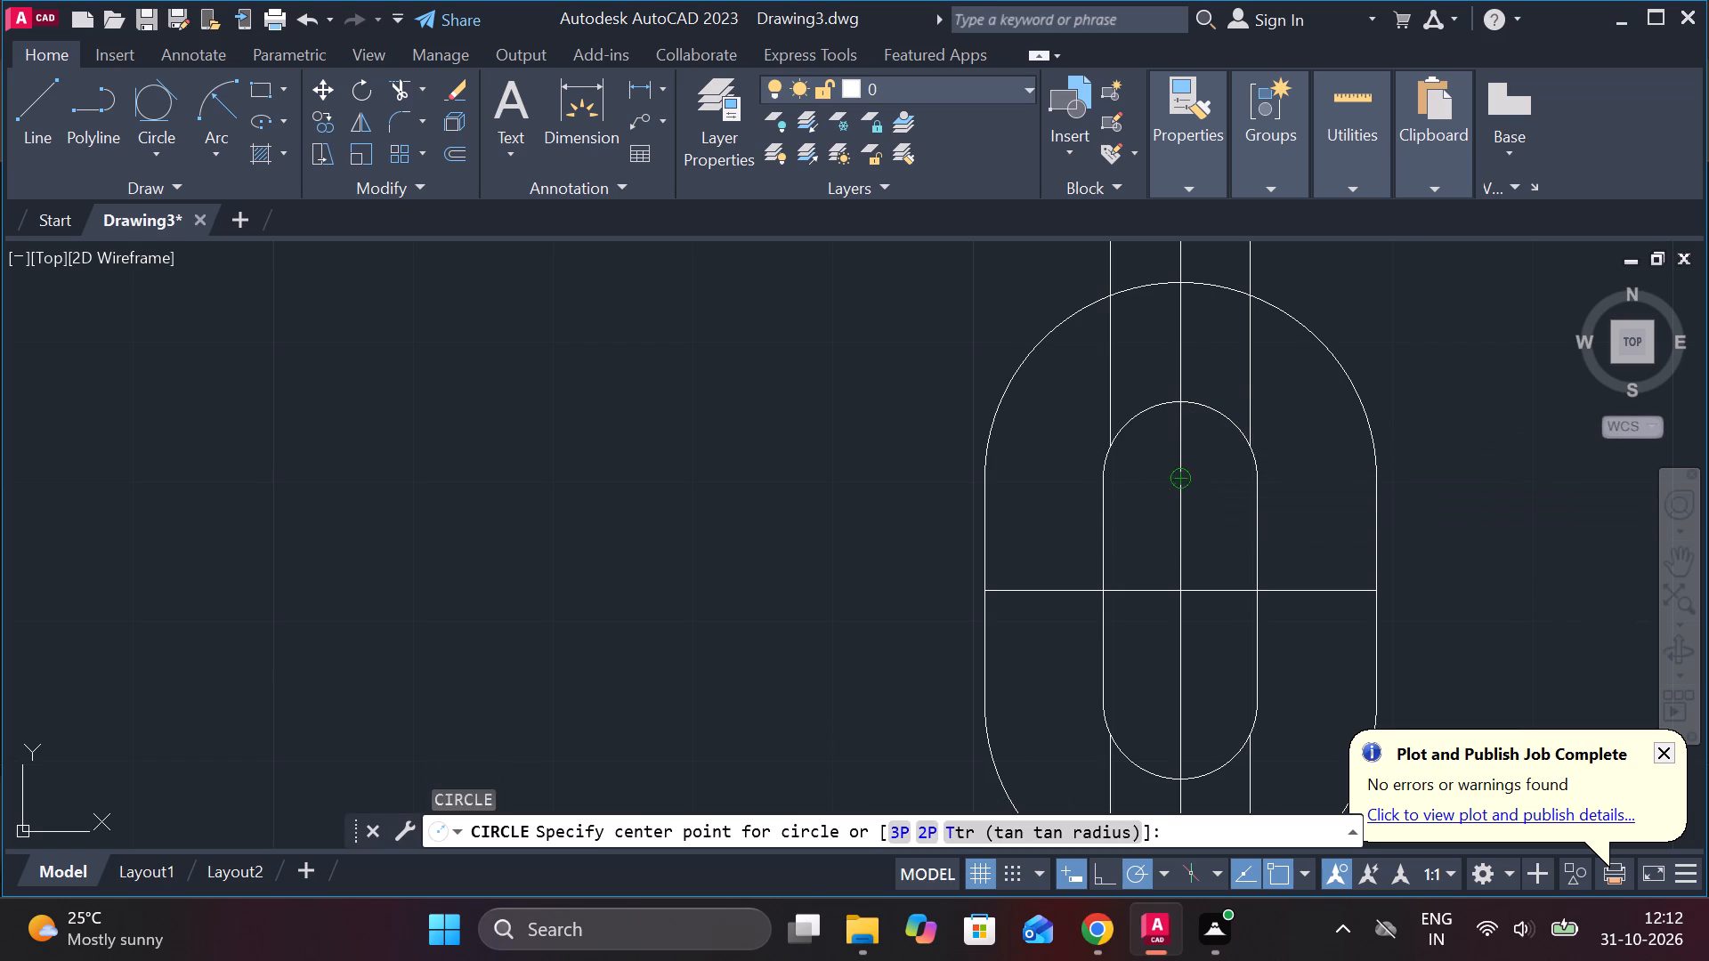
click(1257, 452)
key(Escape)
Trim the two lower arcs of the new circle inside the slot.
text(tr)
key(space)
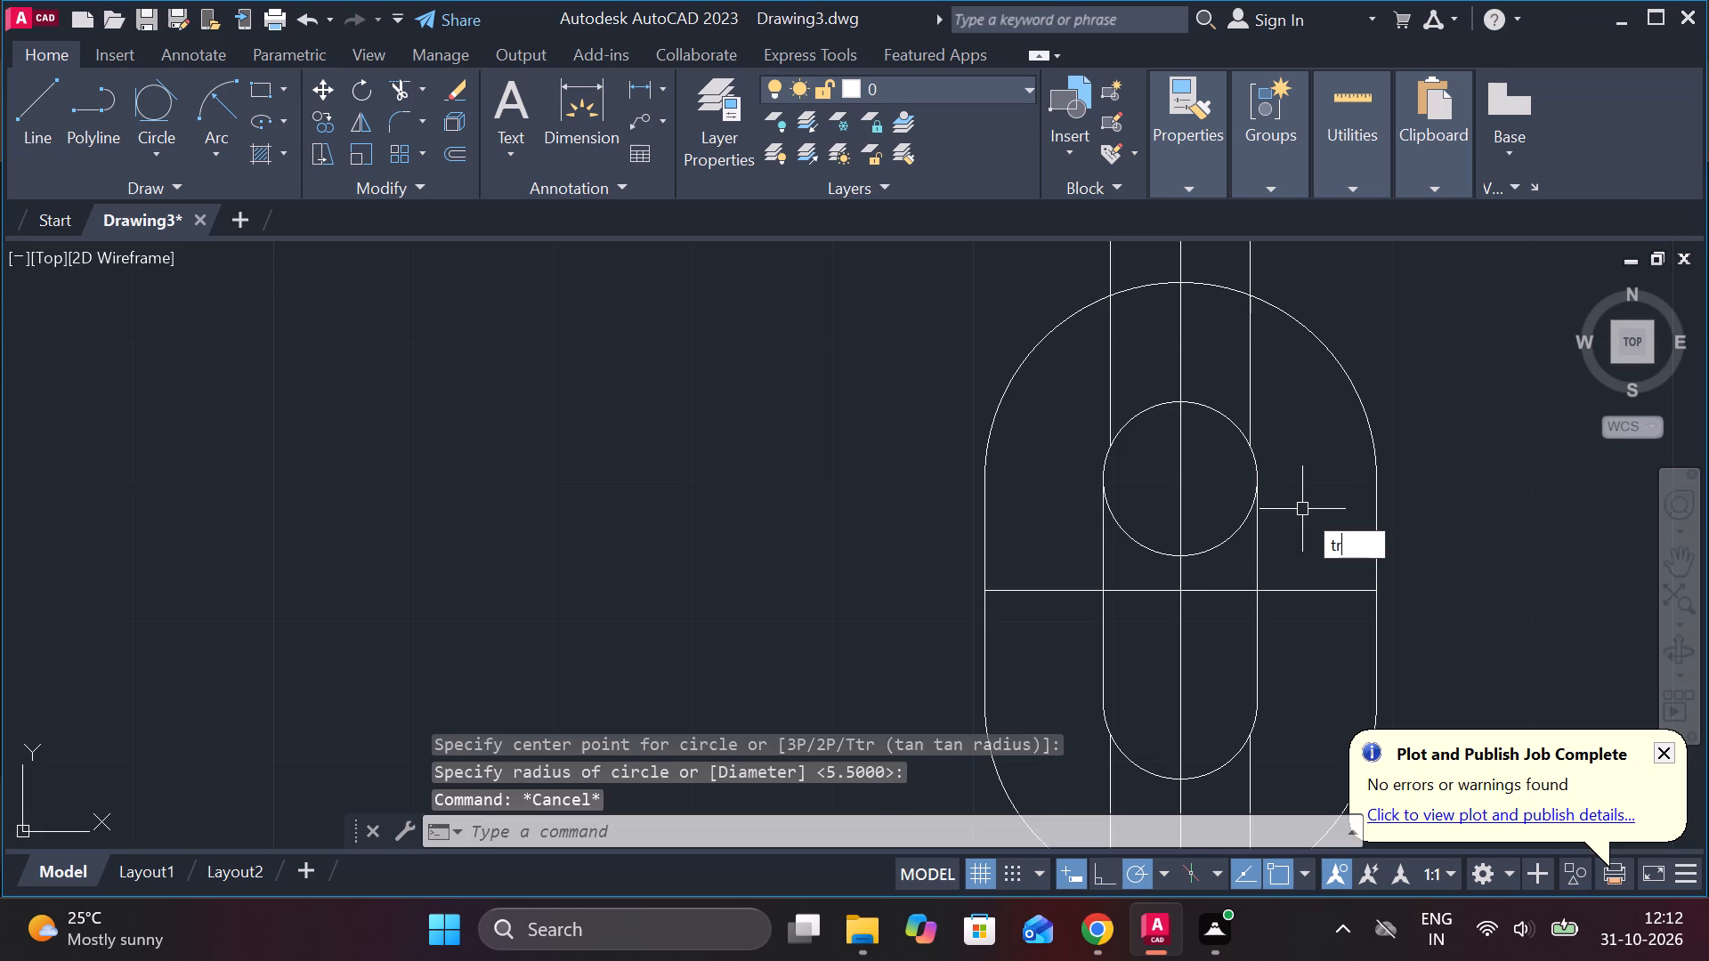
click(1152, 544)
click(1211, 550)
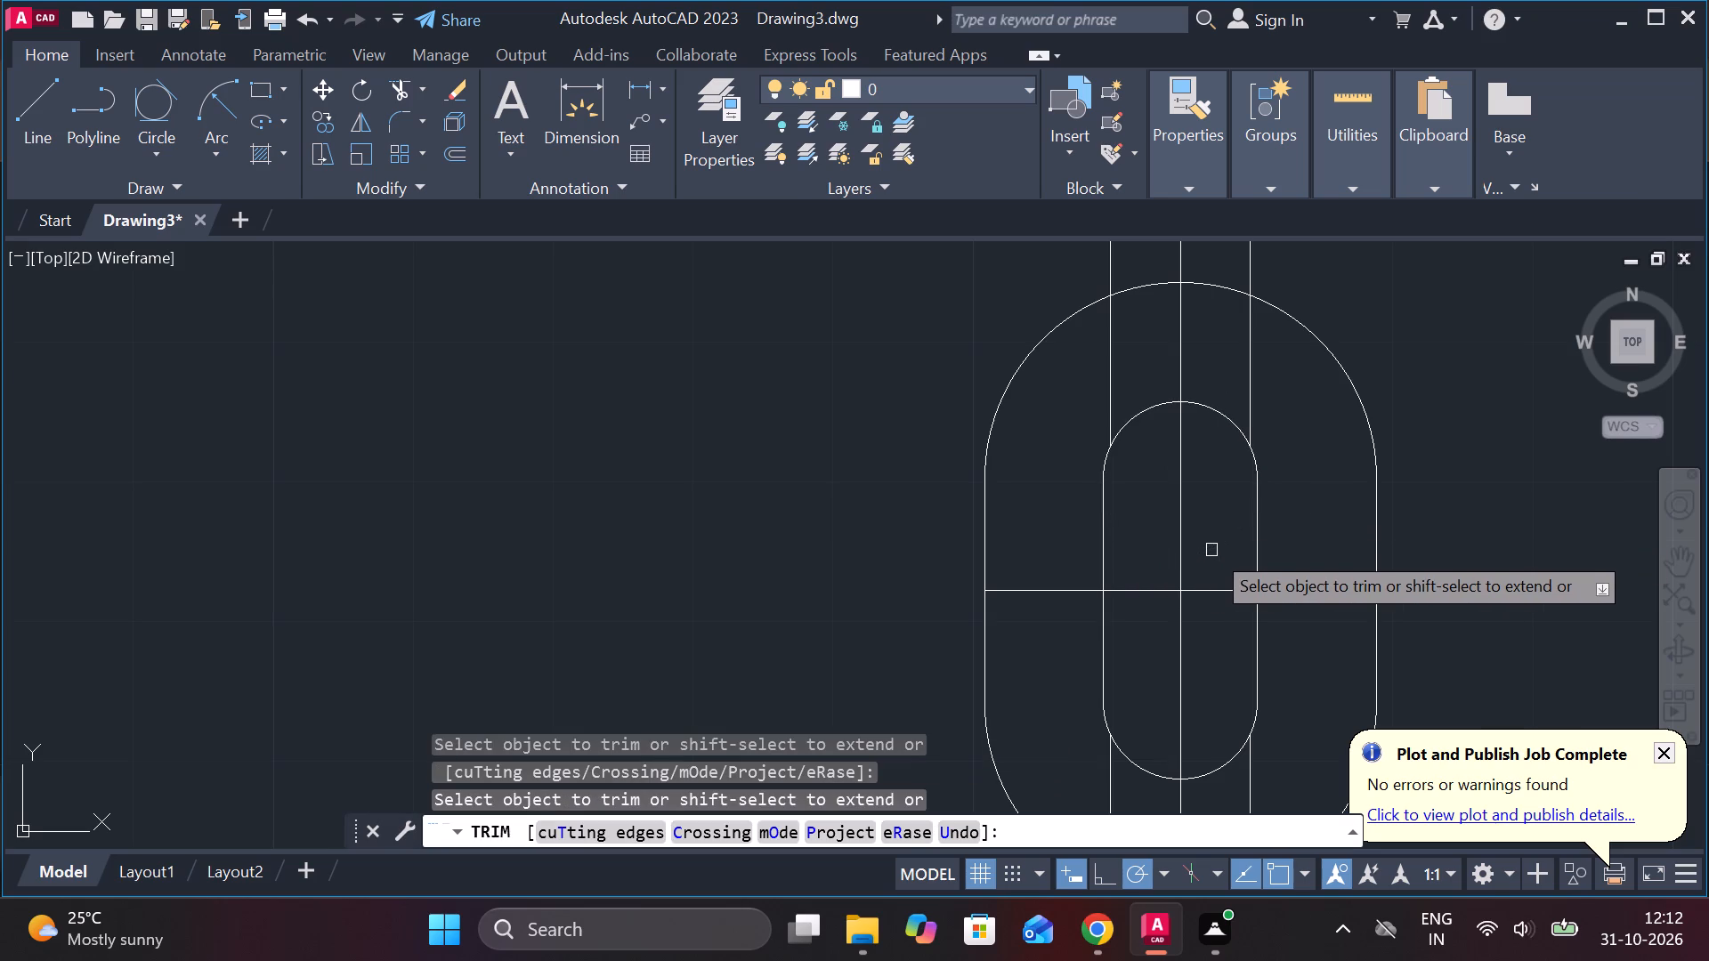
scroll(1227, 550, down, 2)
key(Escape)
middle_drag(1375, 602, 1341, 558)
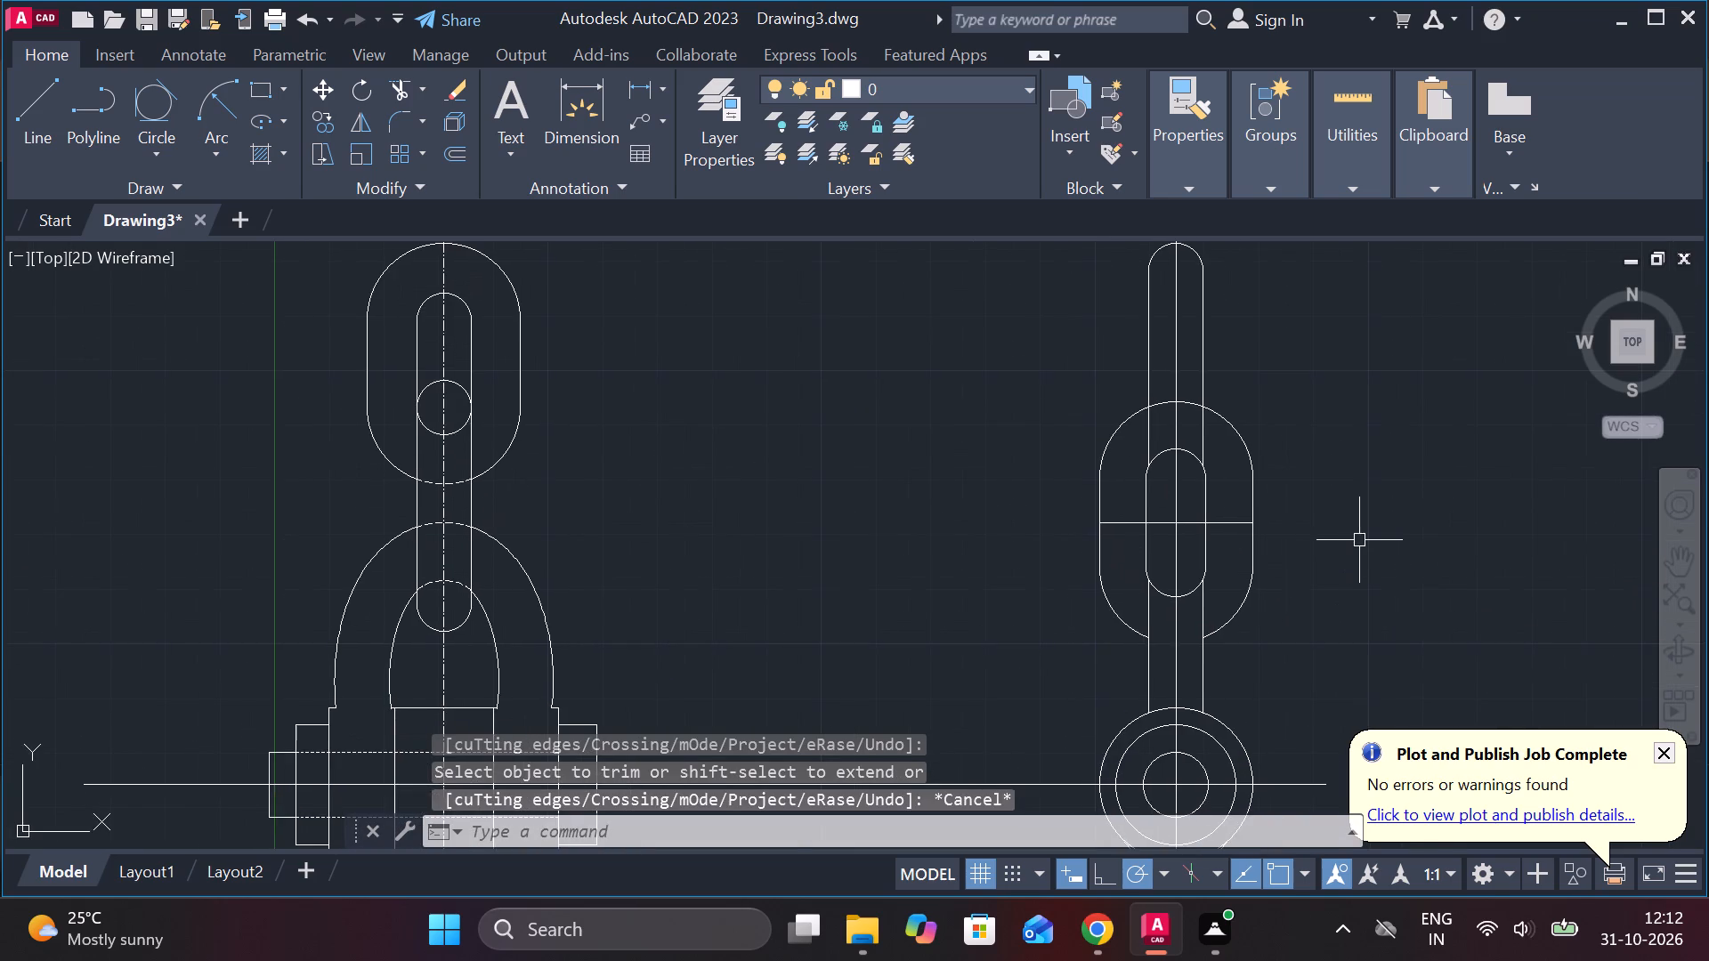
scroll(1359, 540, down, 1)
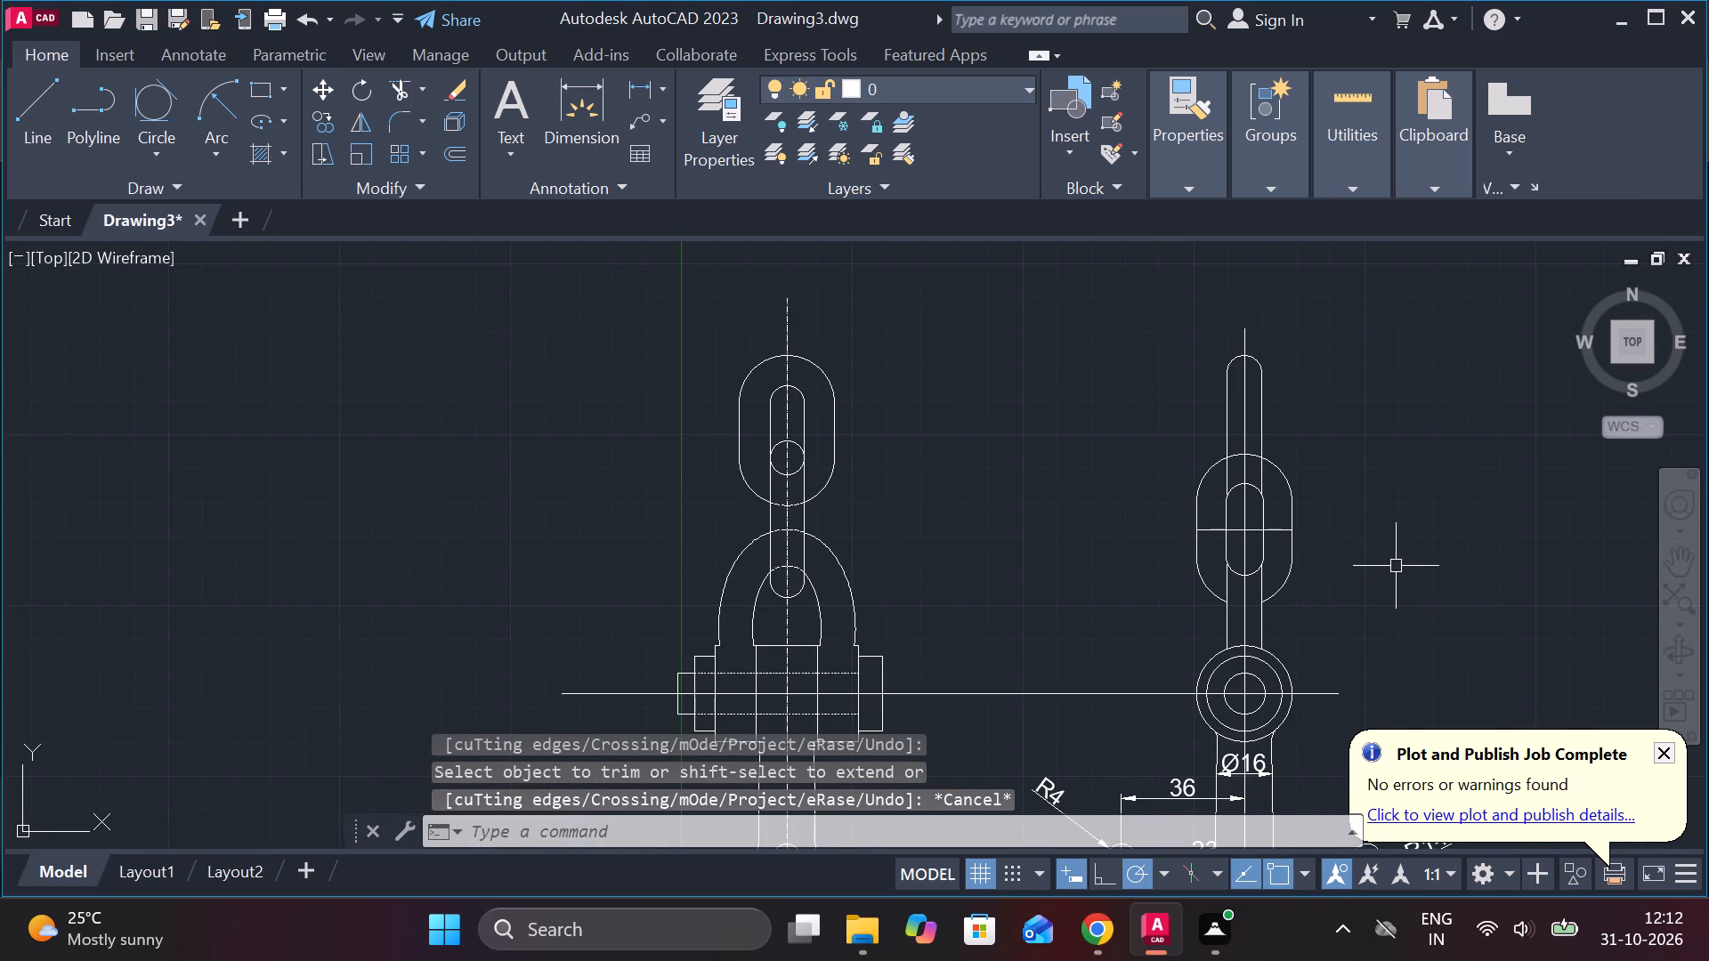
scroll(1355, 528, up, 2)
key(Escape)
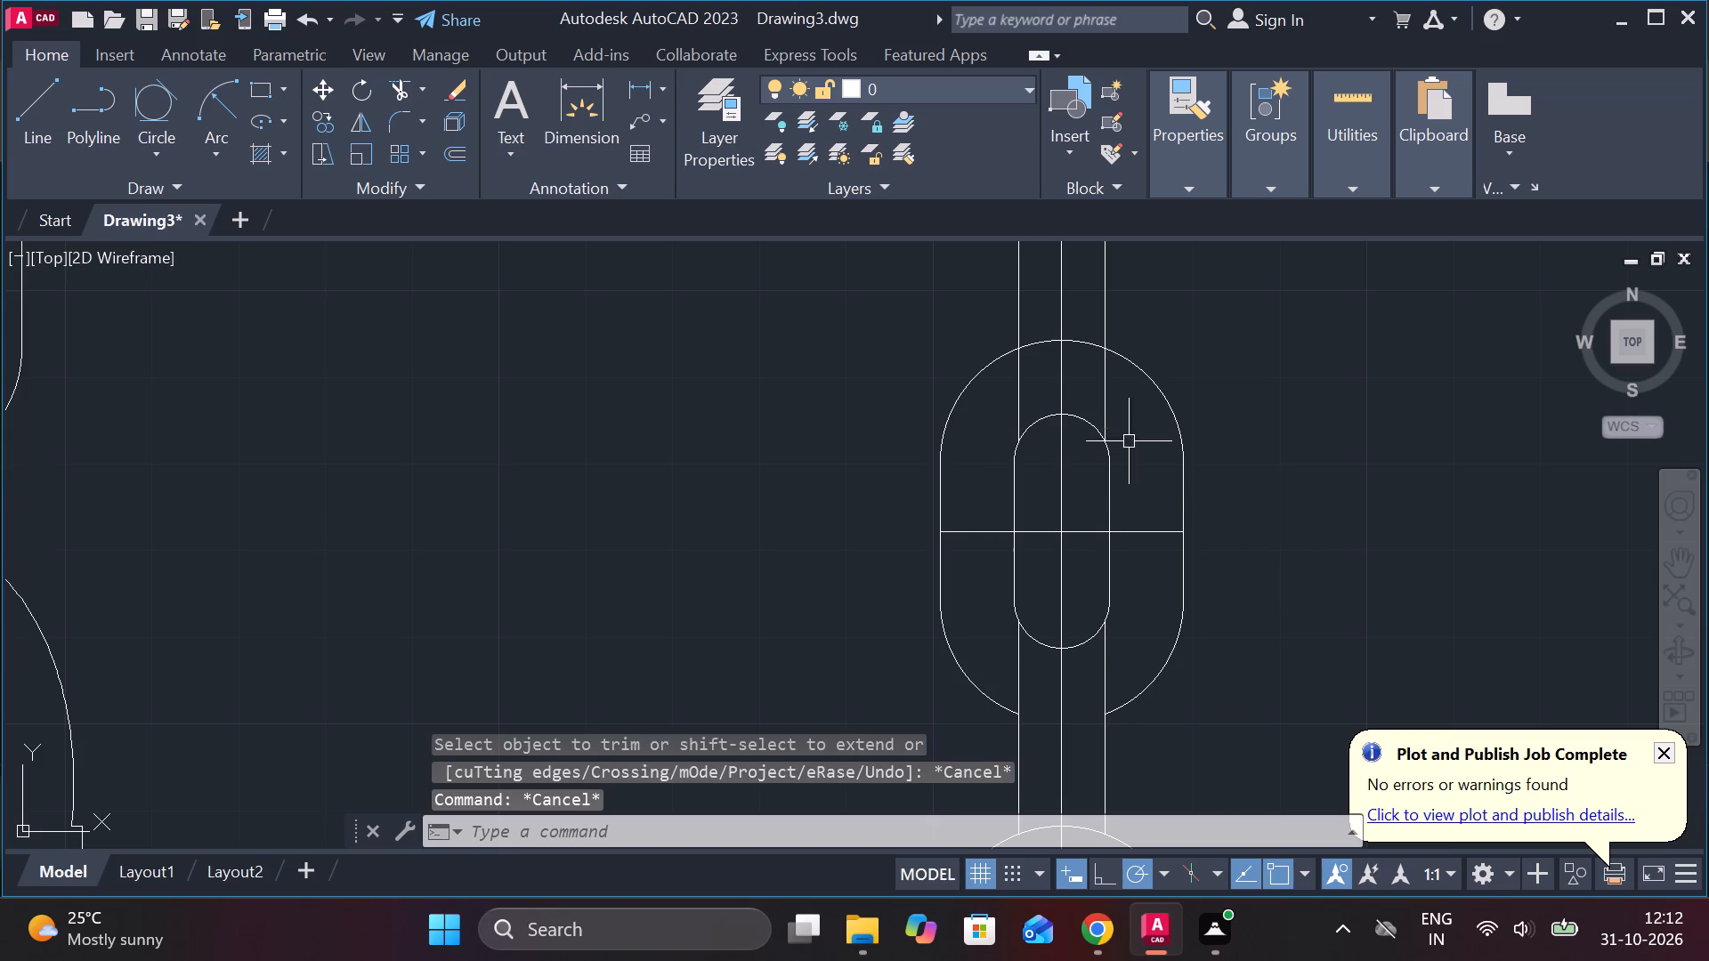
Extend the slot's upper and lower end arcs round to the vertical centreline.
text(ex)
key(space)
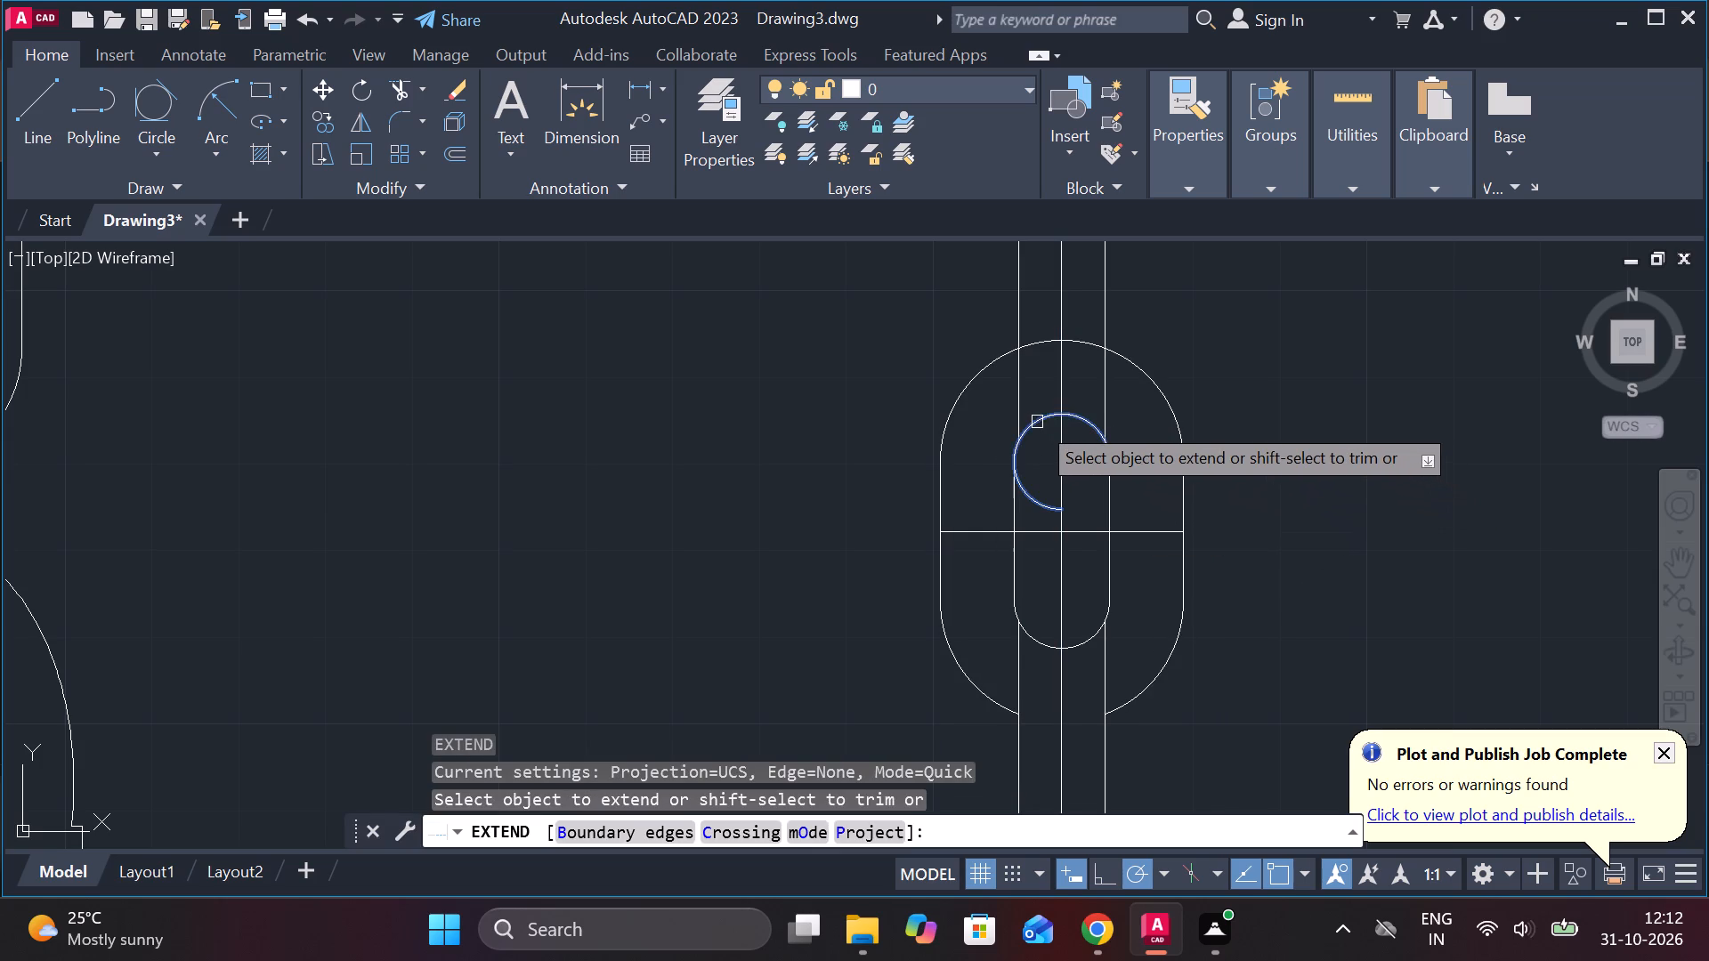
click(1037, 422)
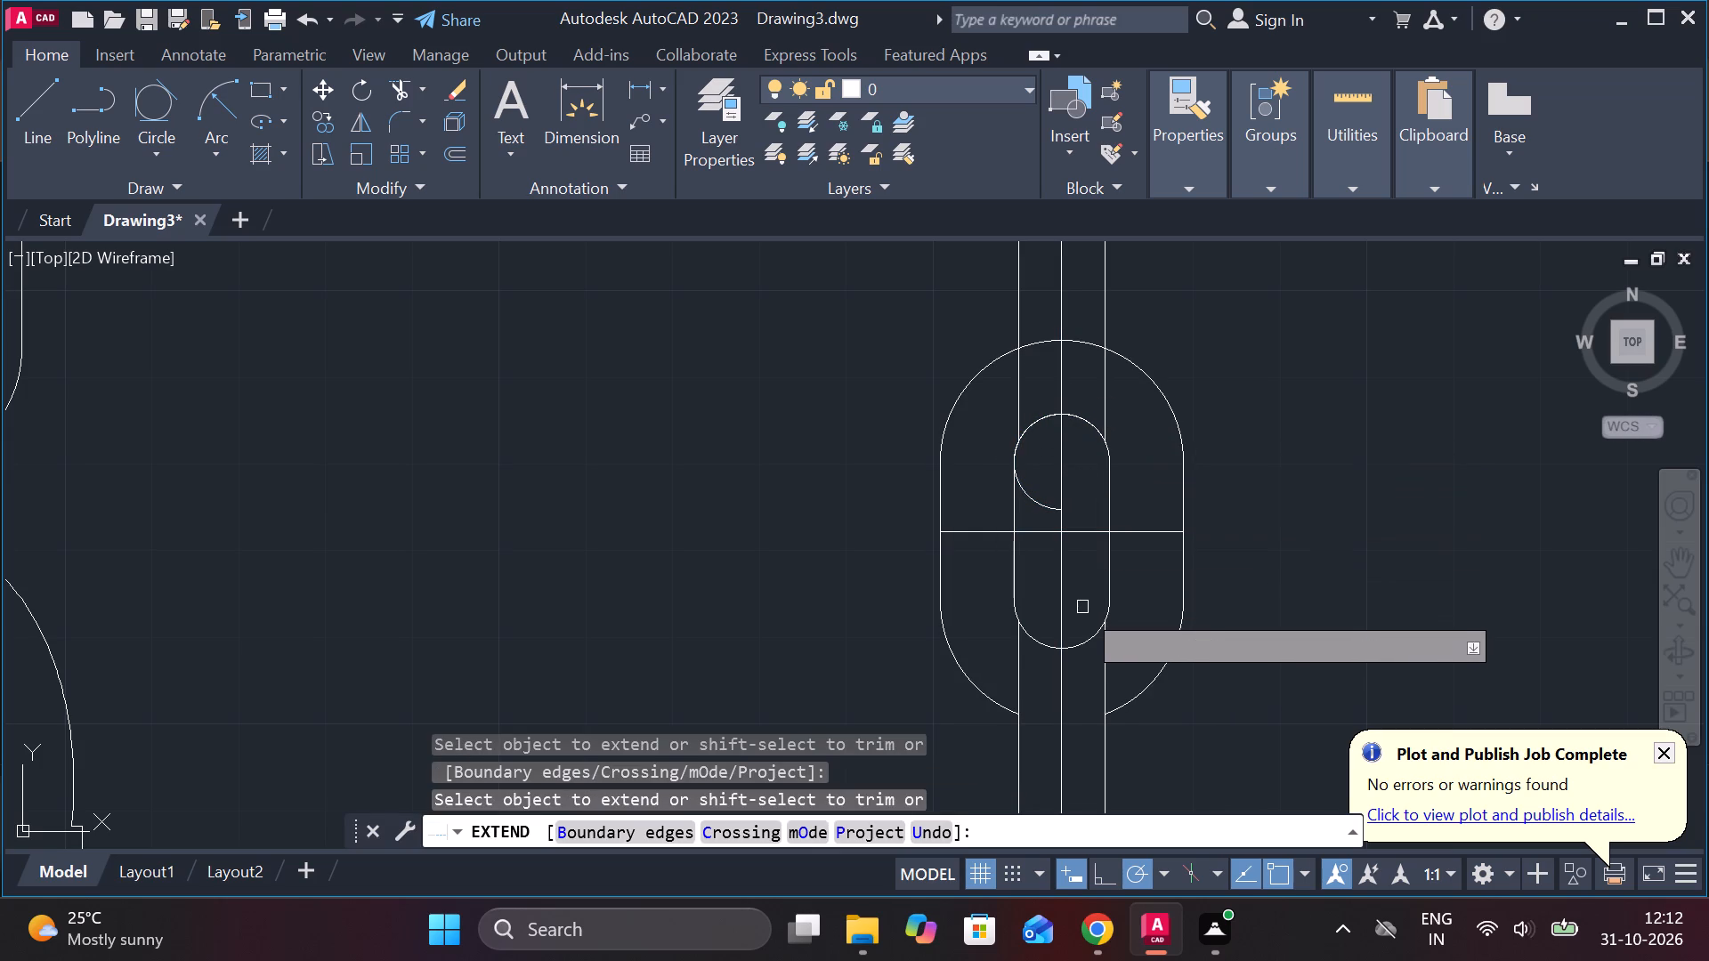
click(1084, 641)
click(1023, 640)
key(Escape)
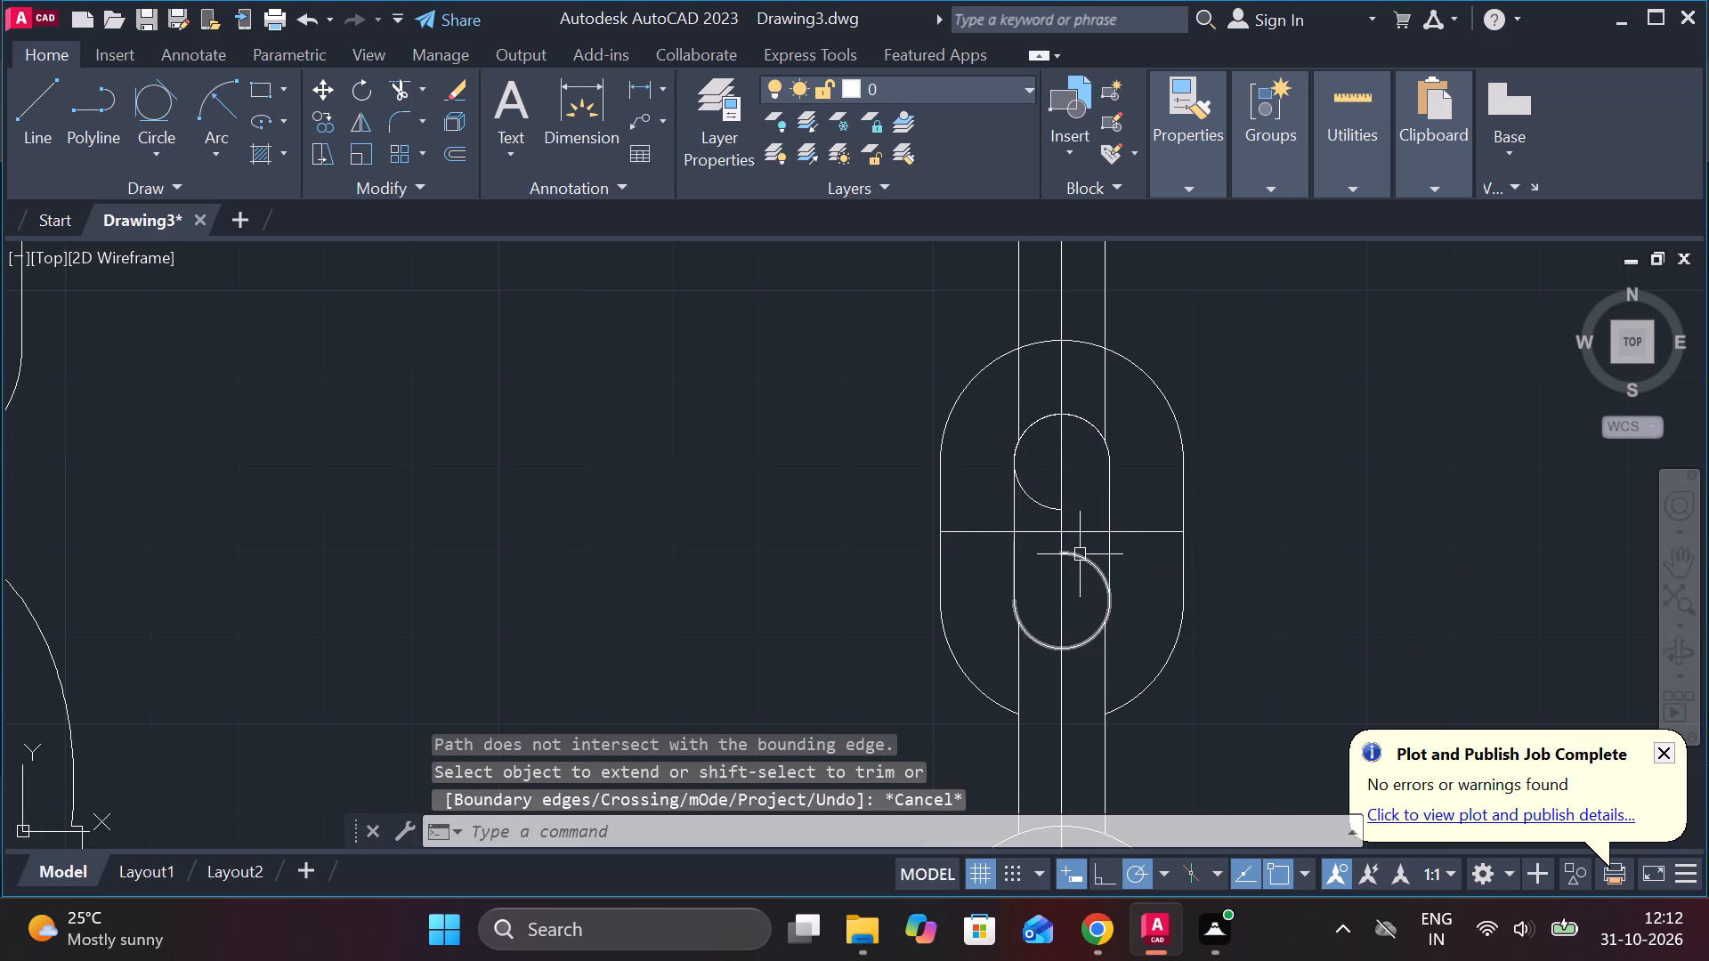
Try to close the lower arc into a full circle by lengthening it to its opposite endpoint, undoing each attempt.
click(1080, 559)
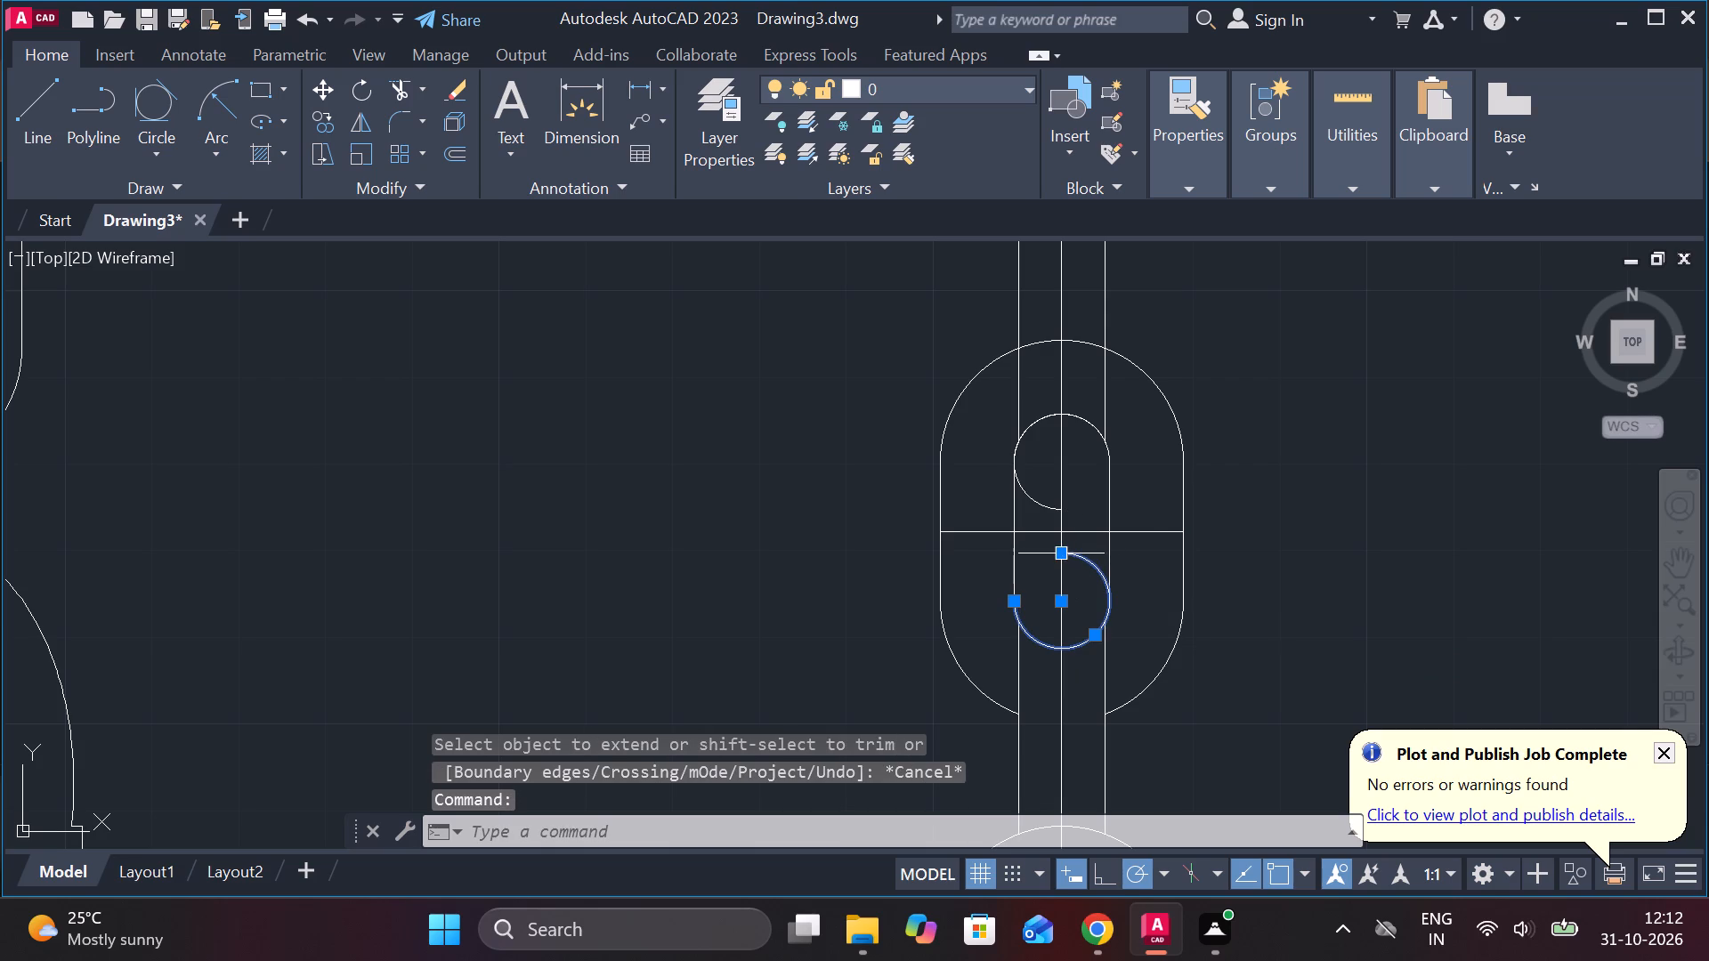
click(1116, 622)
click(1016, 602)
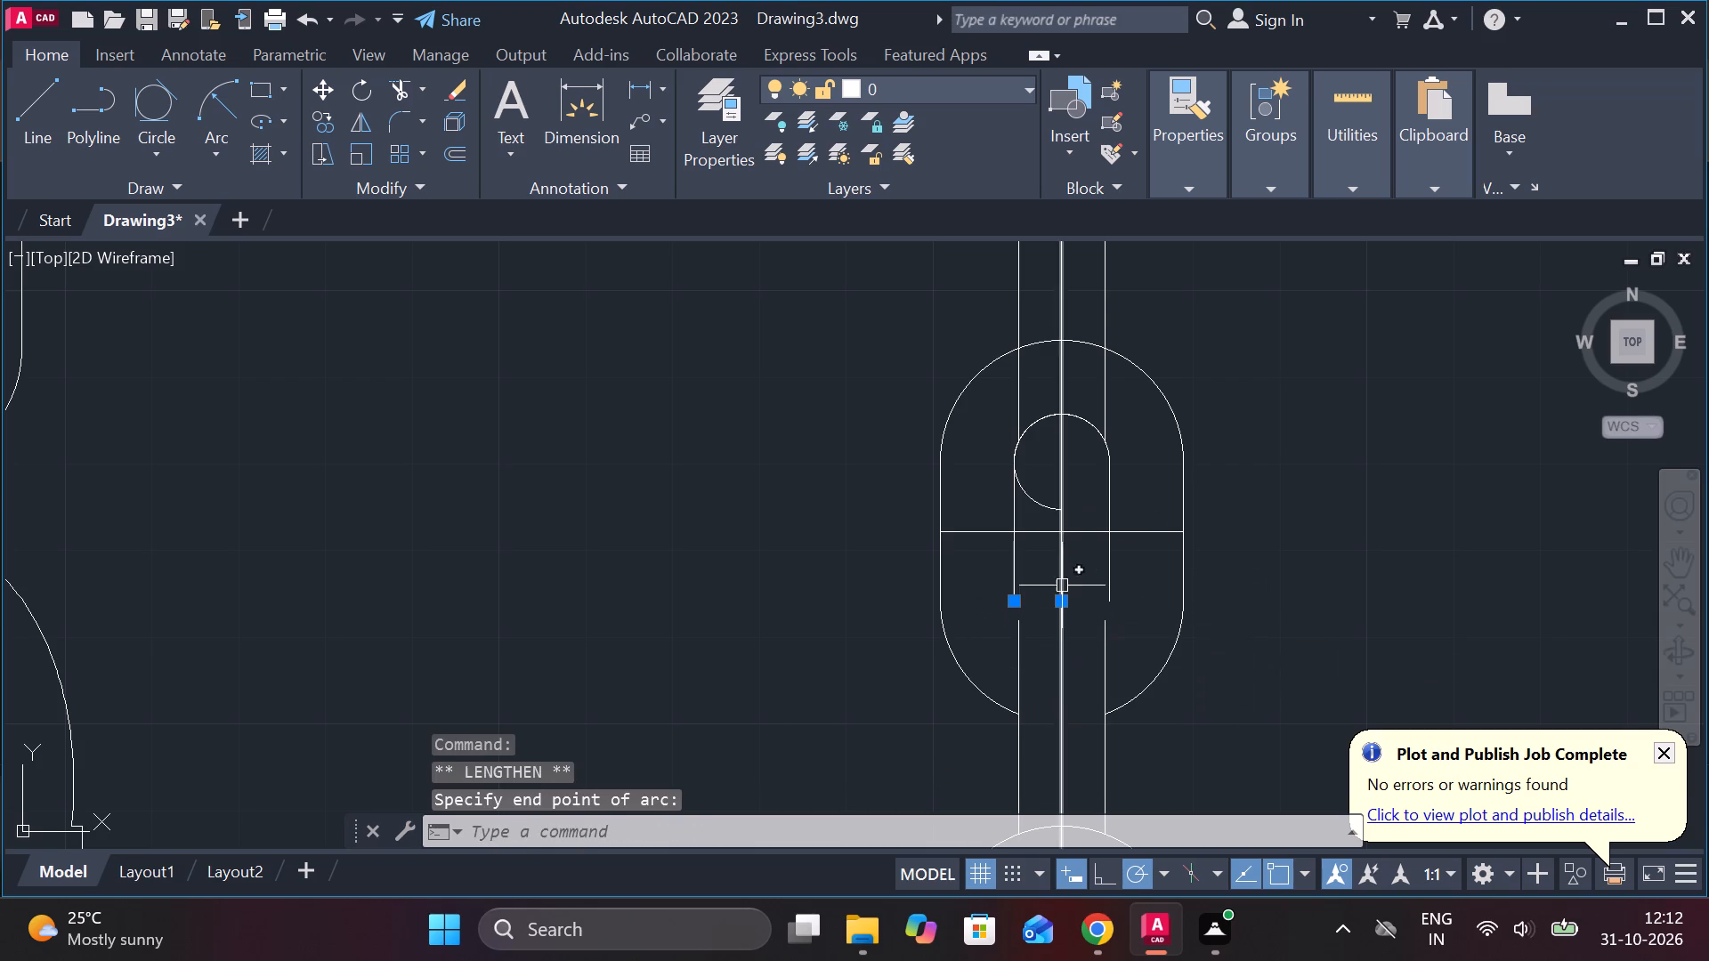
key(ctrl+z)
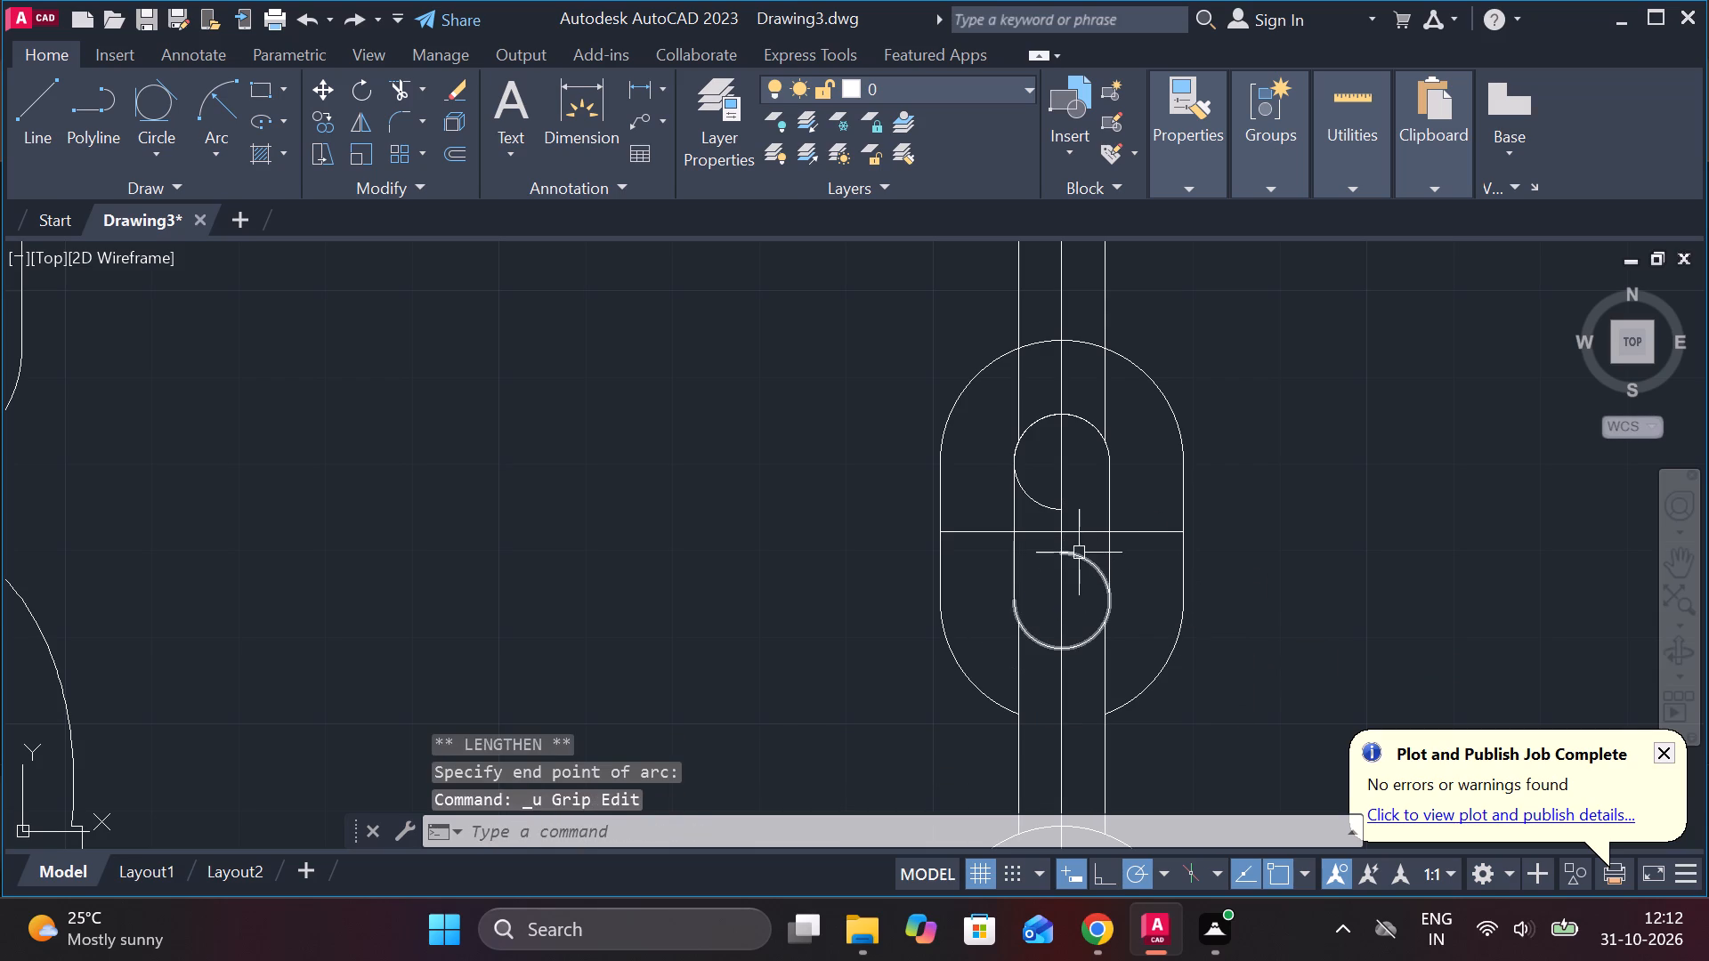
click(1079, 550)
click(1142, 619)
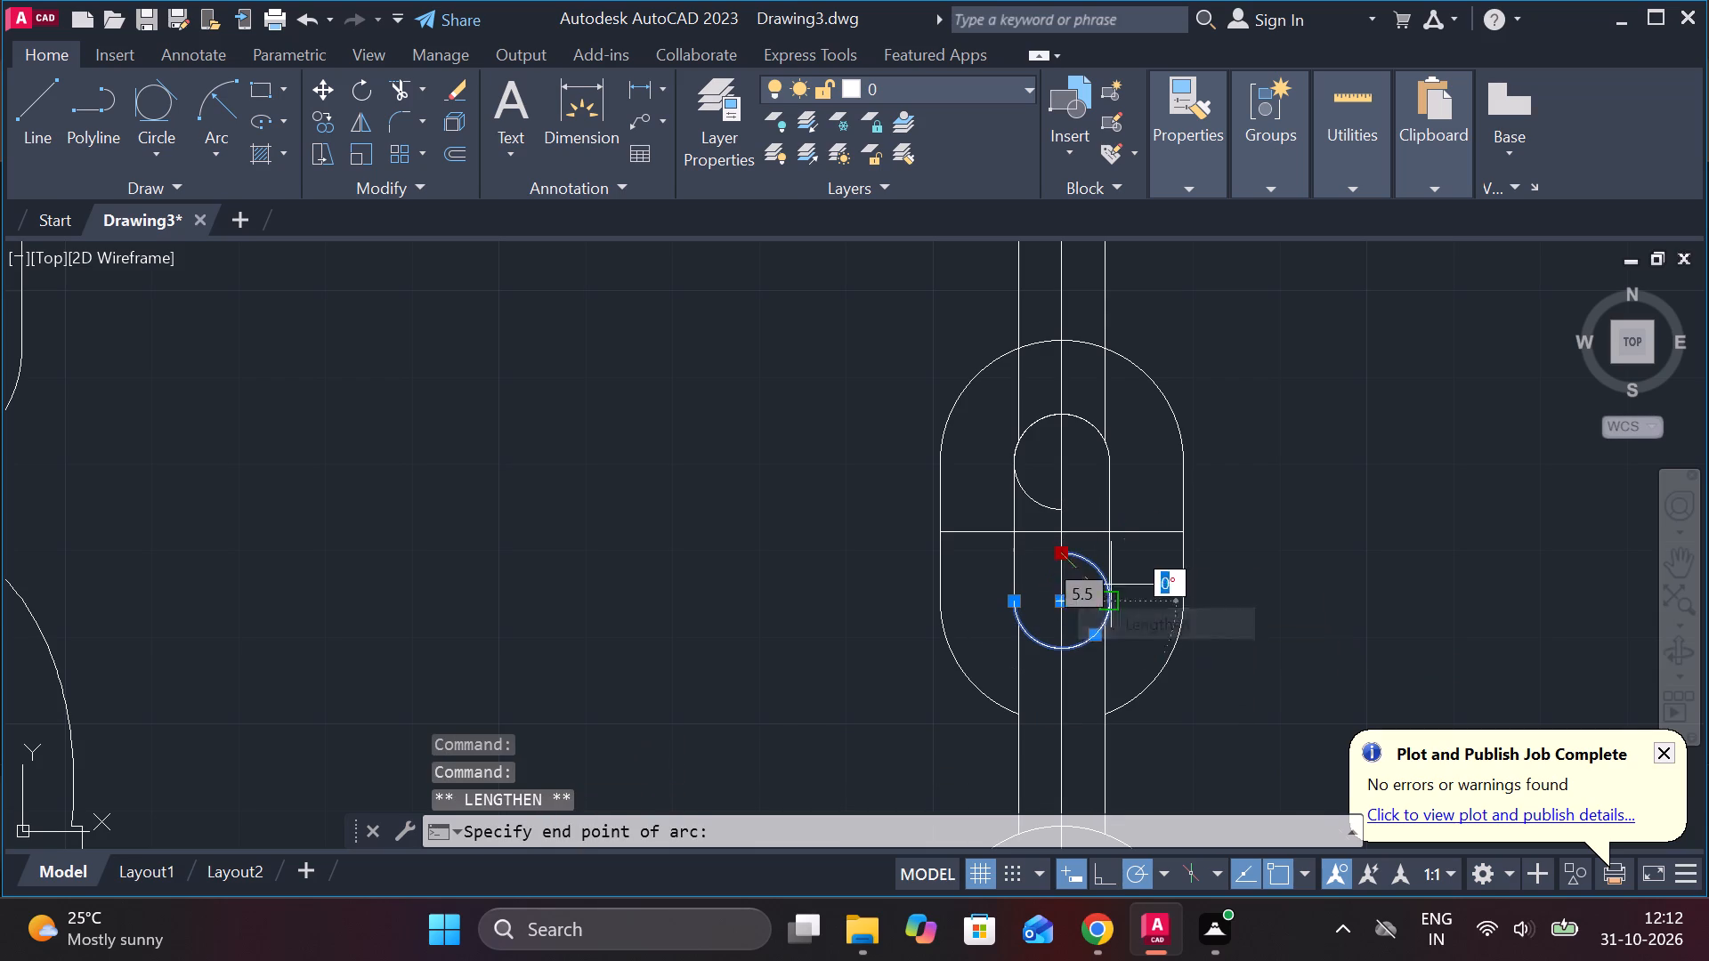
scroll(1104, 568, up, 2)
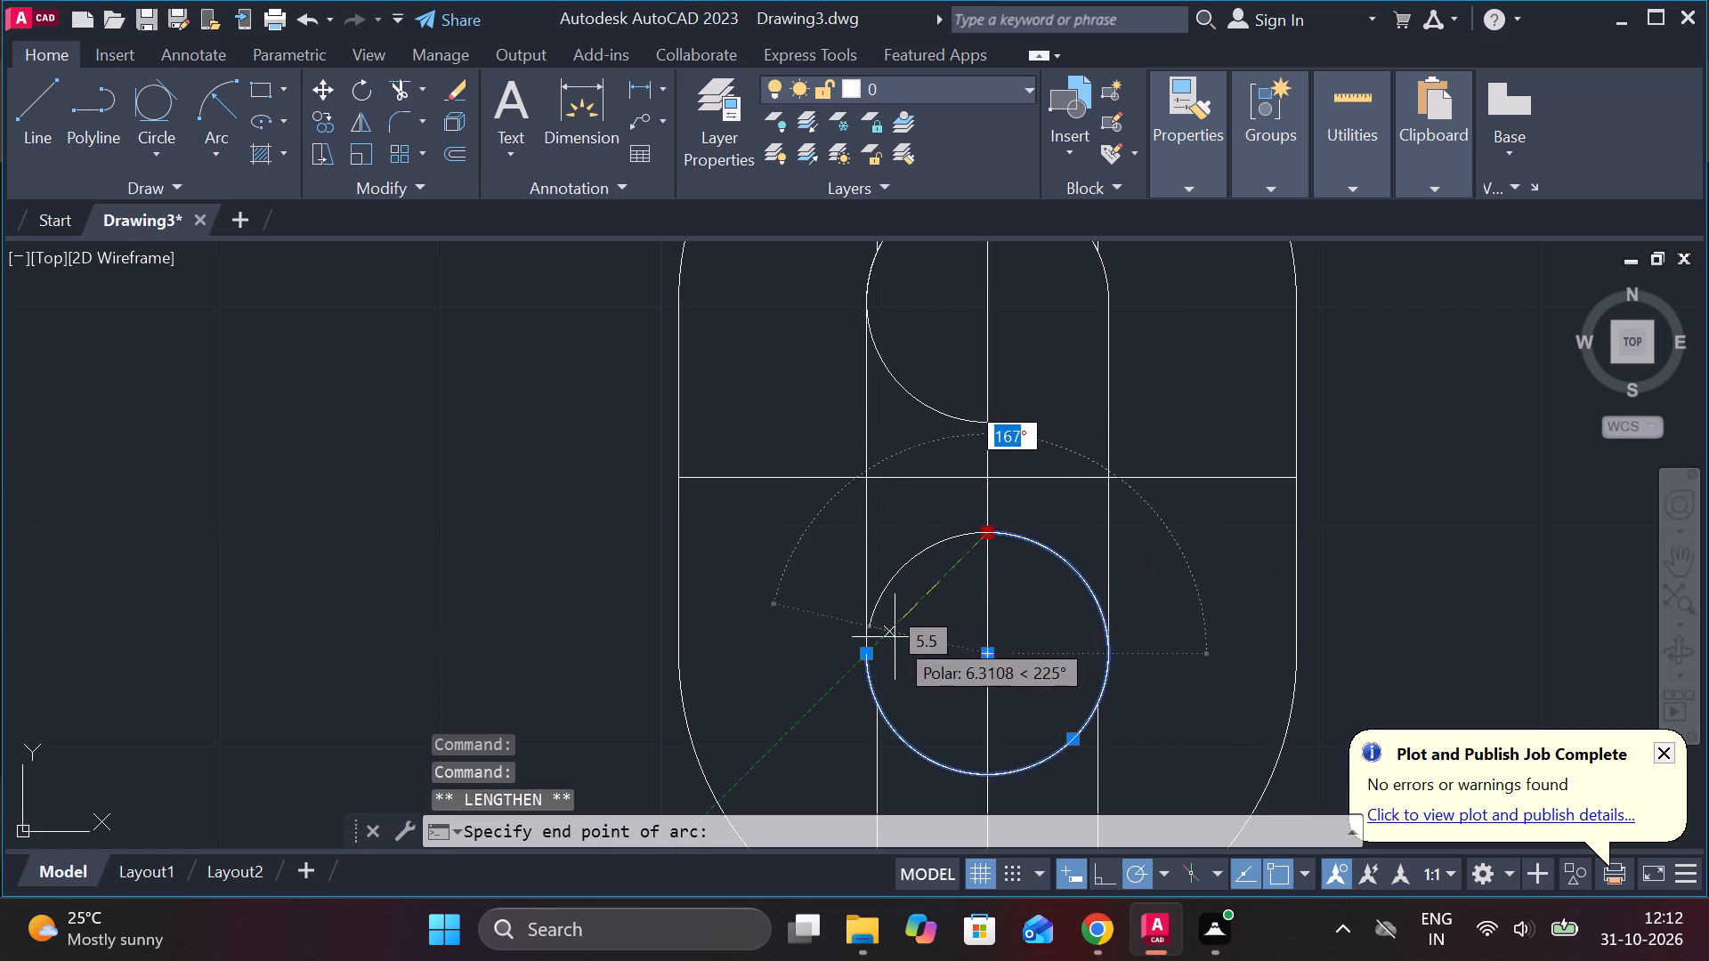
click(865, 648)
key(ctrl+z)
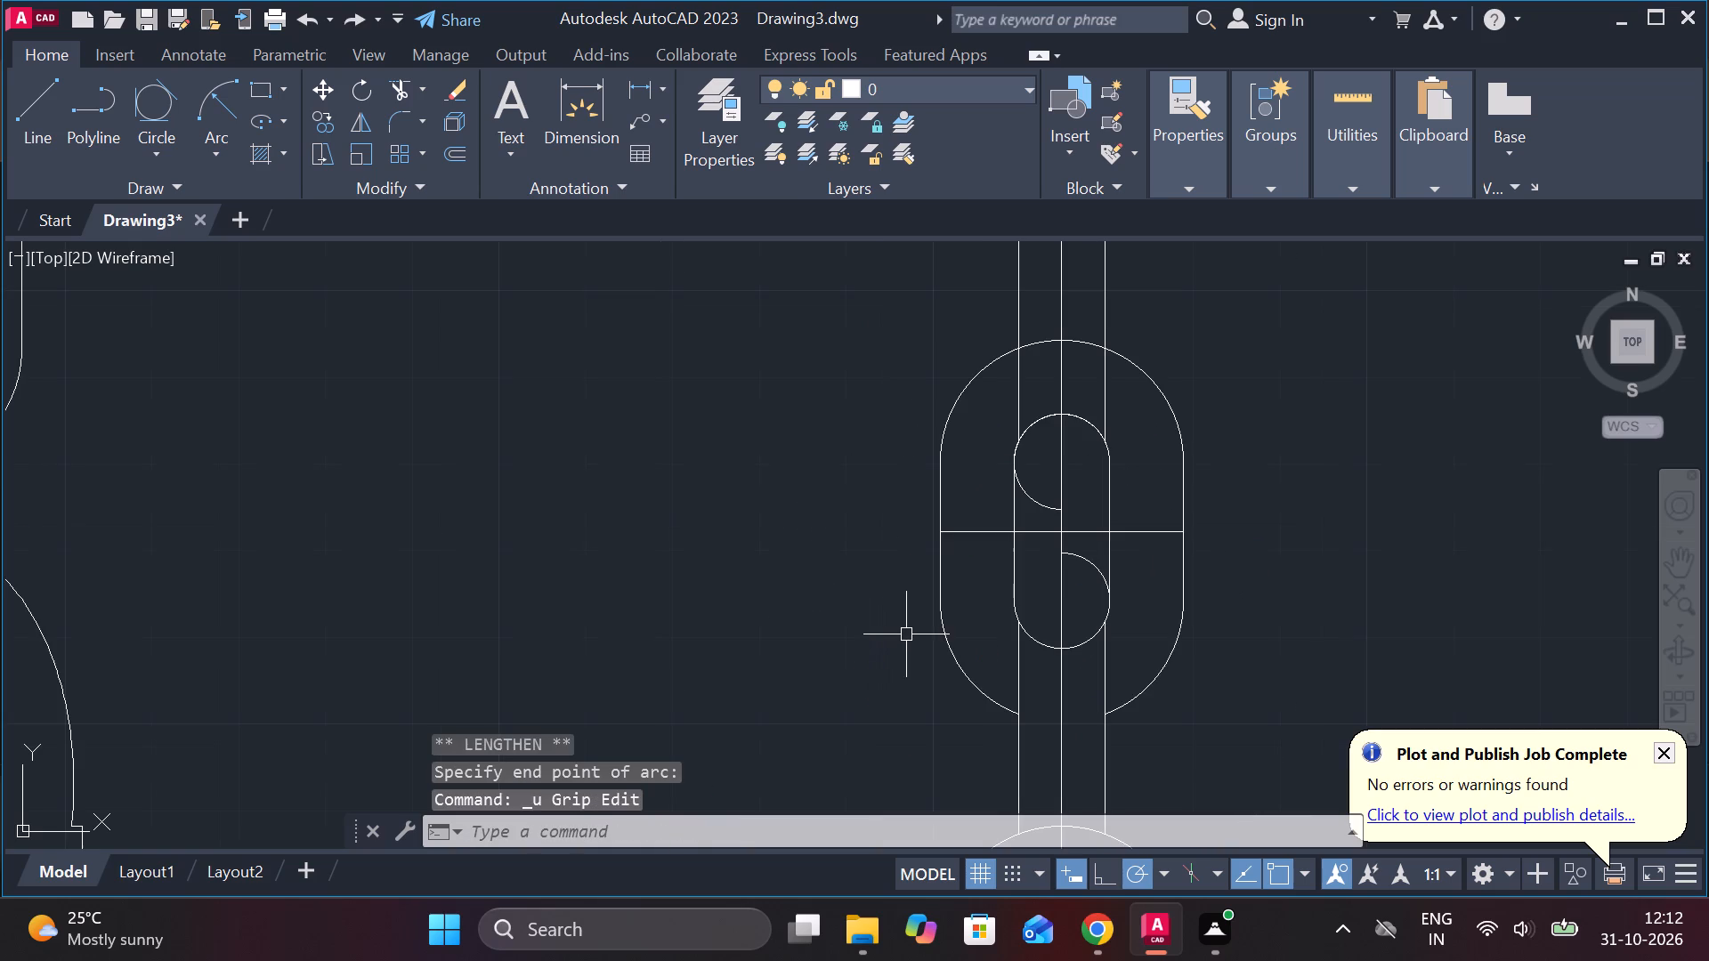
Draw a circle of radius 5.5 centred on the slot's lower end arc.
scroll(1084, 611, up, 2)
key(Escape)
text(c)
key(space)
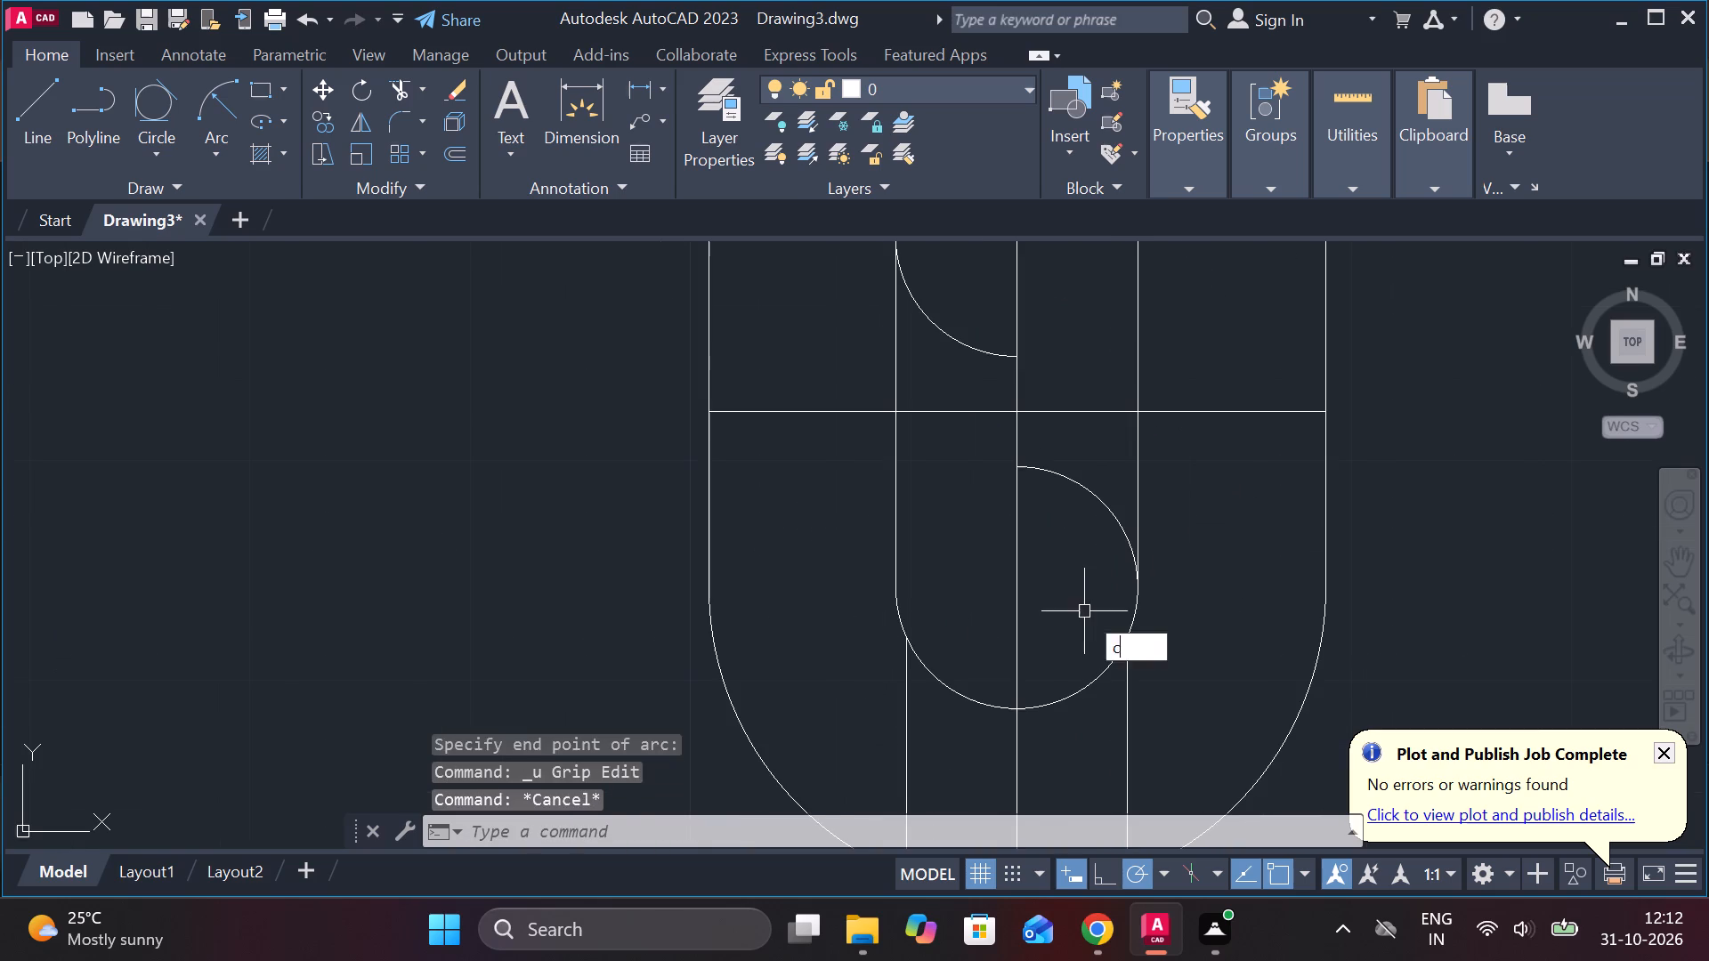
click(1021, 588)
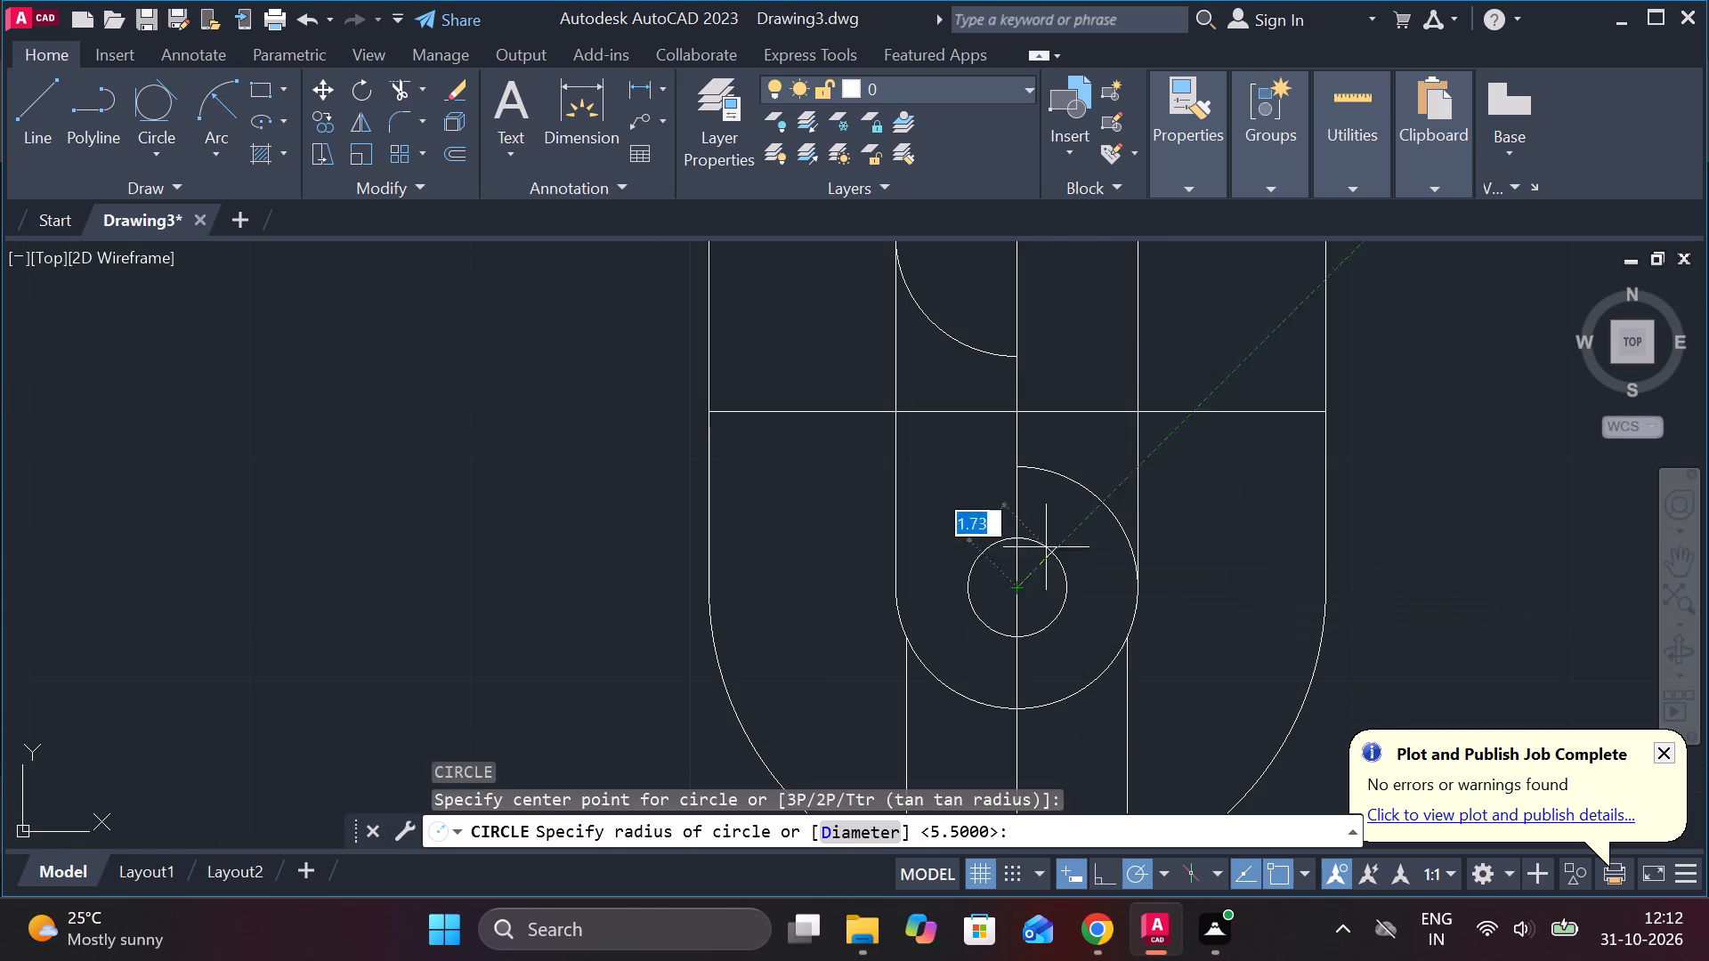
click(1007, 470)
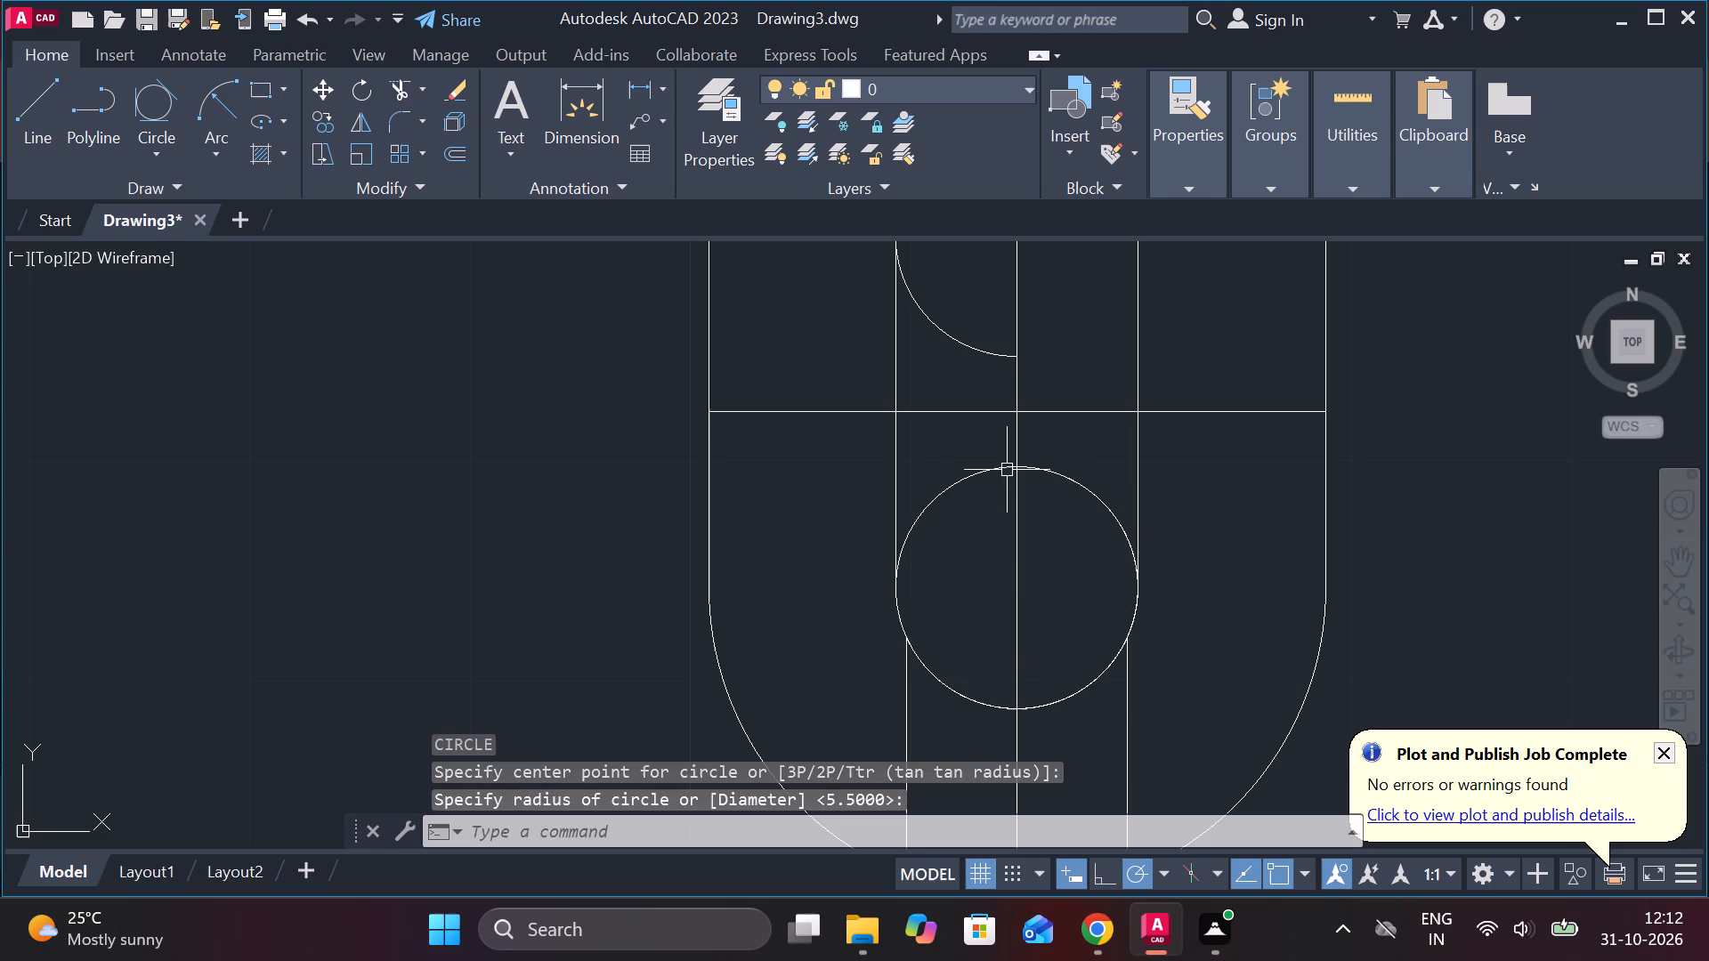
scroll(1188, 501, down, 1)
key(Escape)
Draw a circle of radius 5.5 centred on the slot's upper end arc.
key(space)
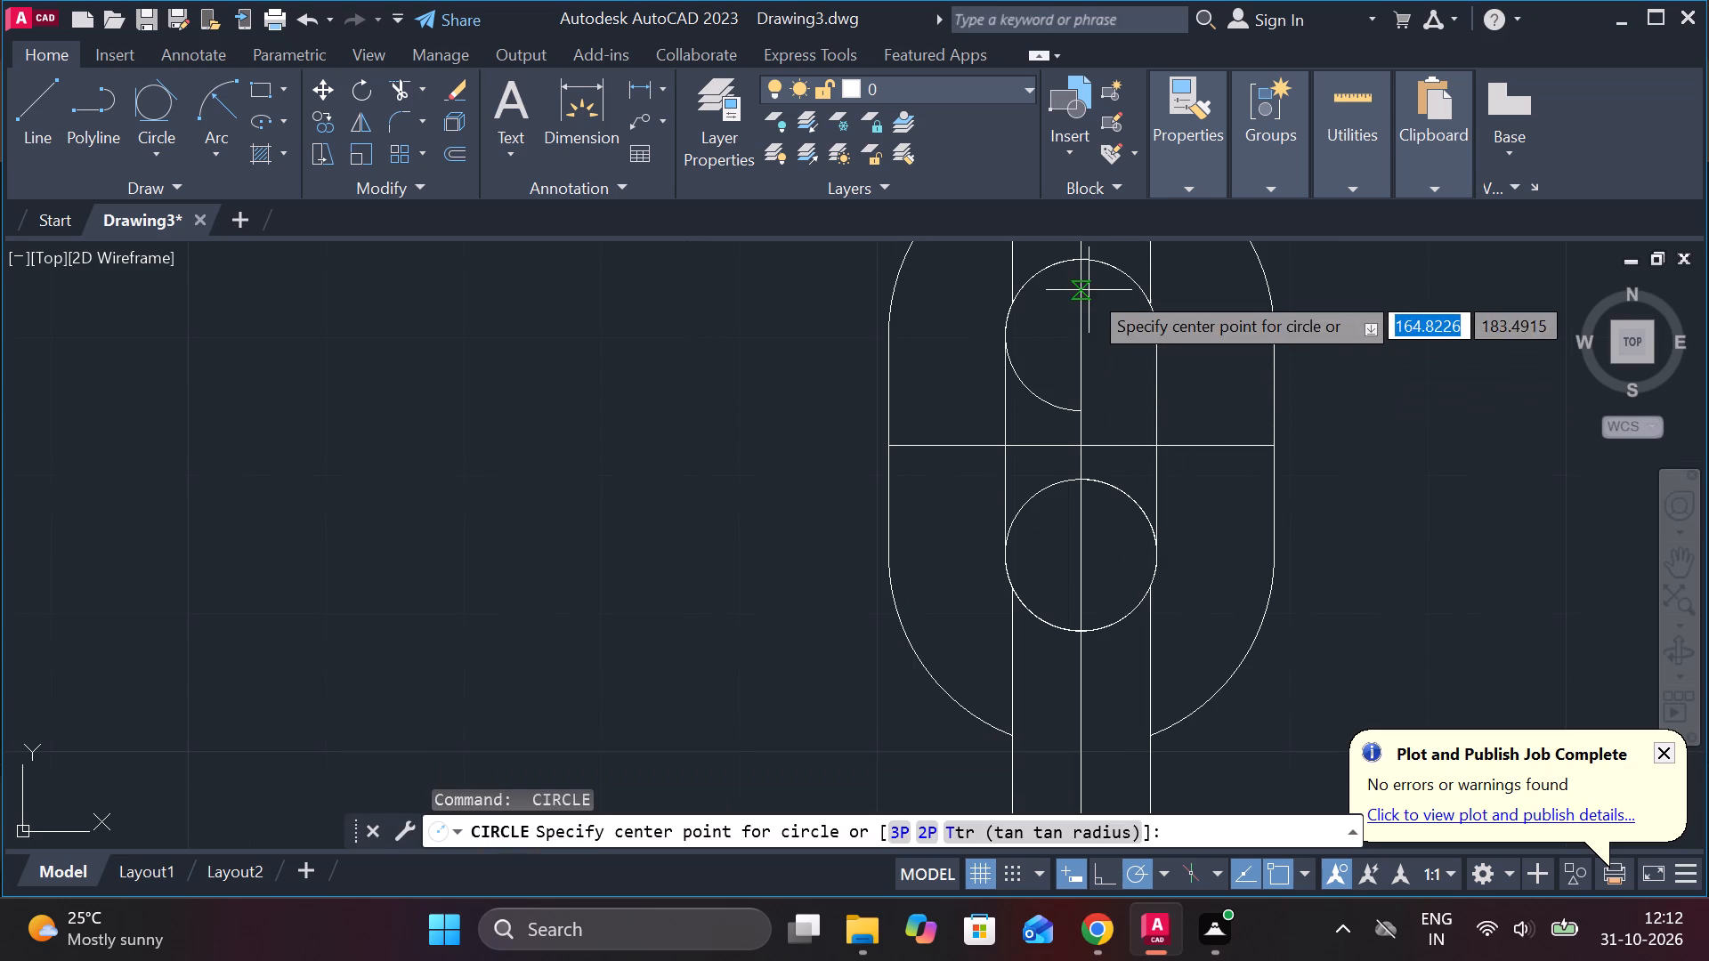
click(1081, 338)
click(1082, 413)
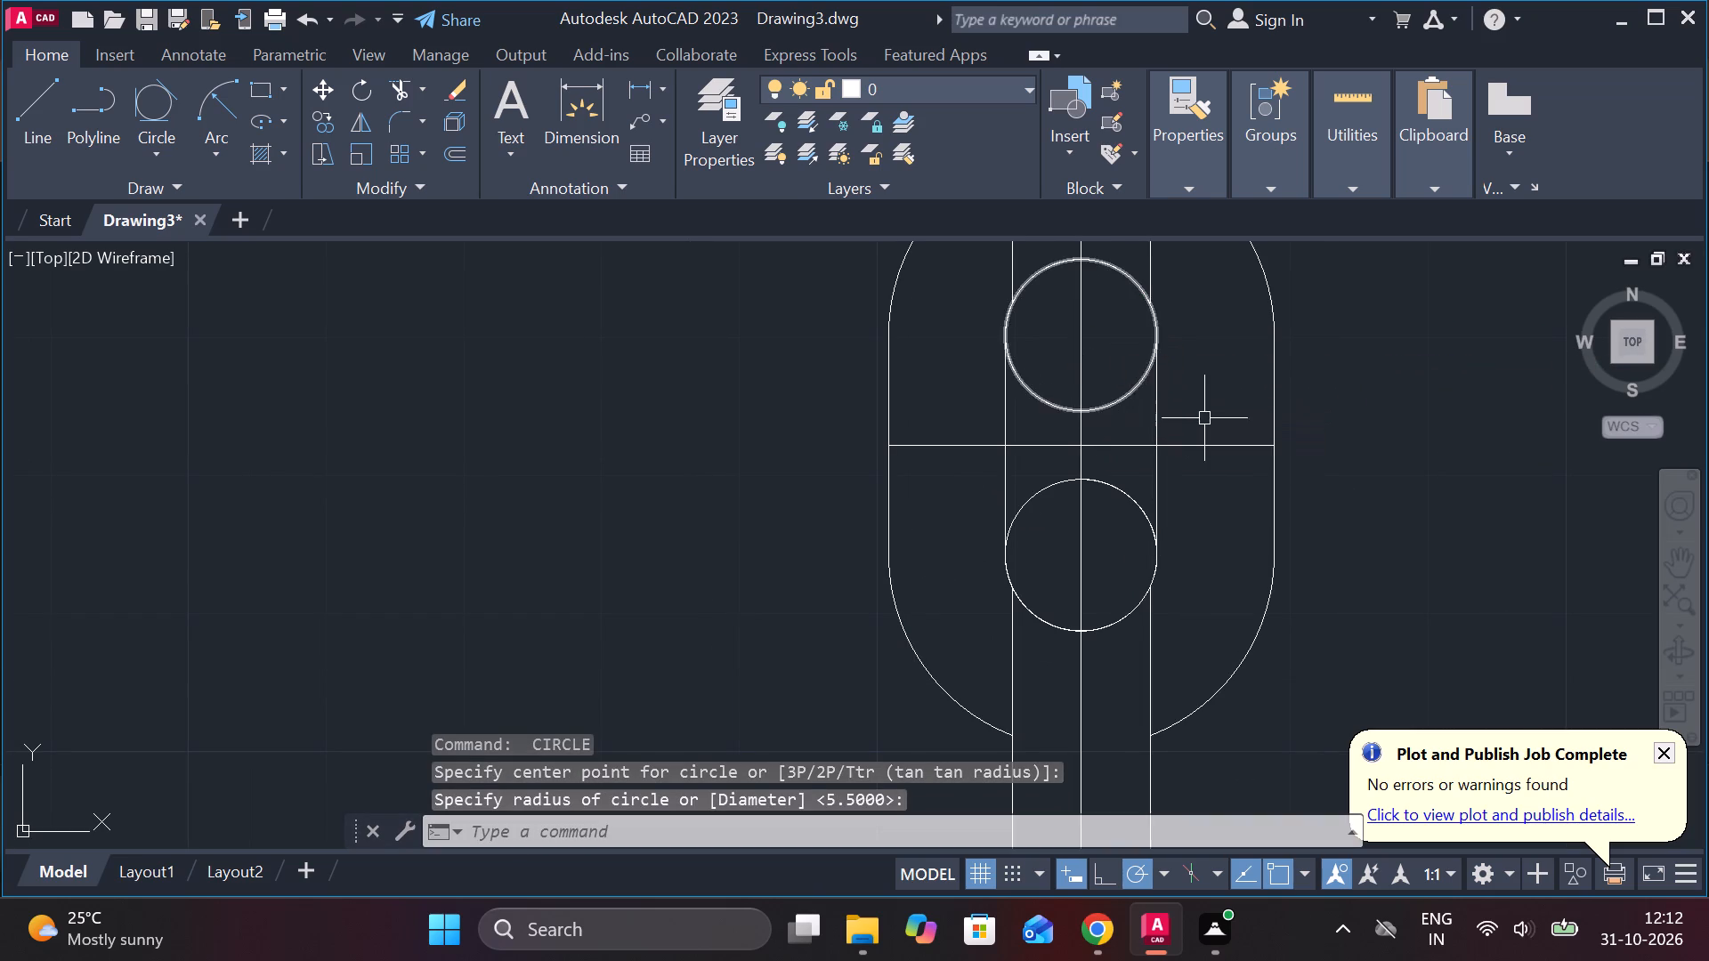
scroll(1205, 416, down, 3)
key(Escape)
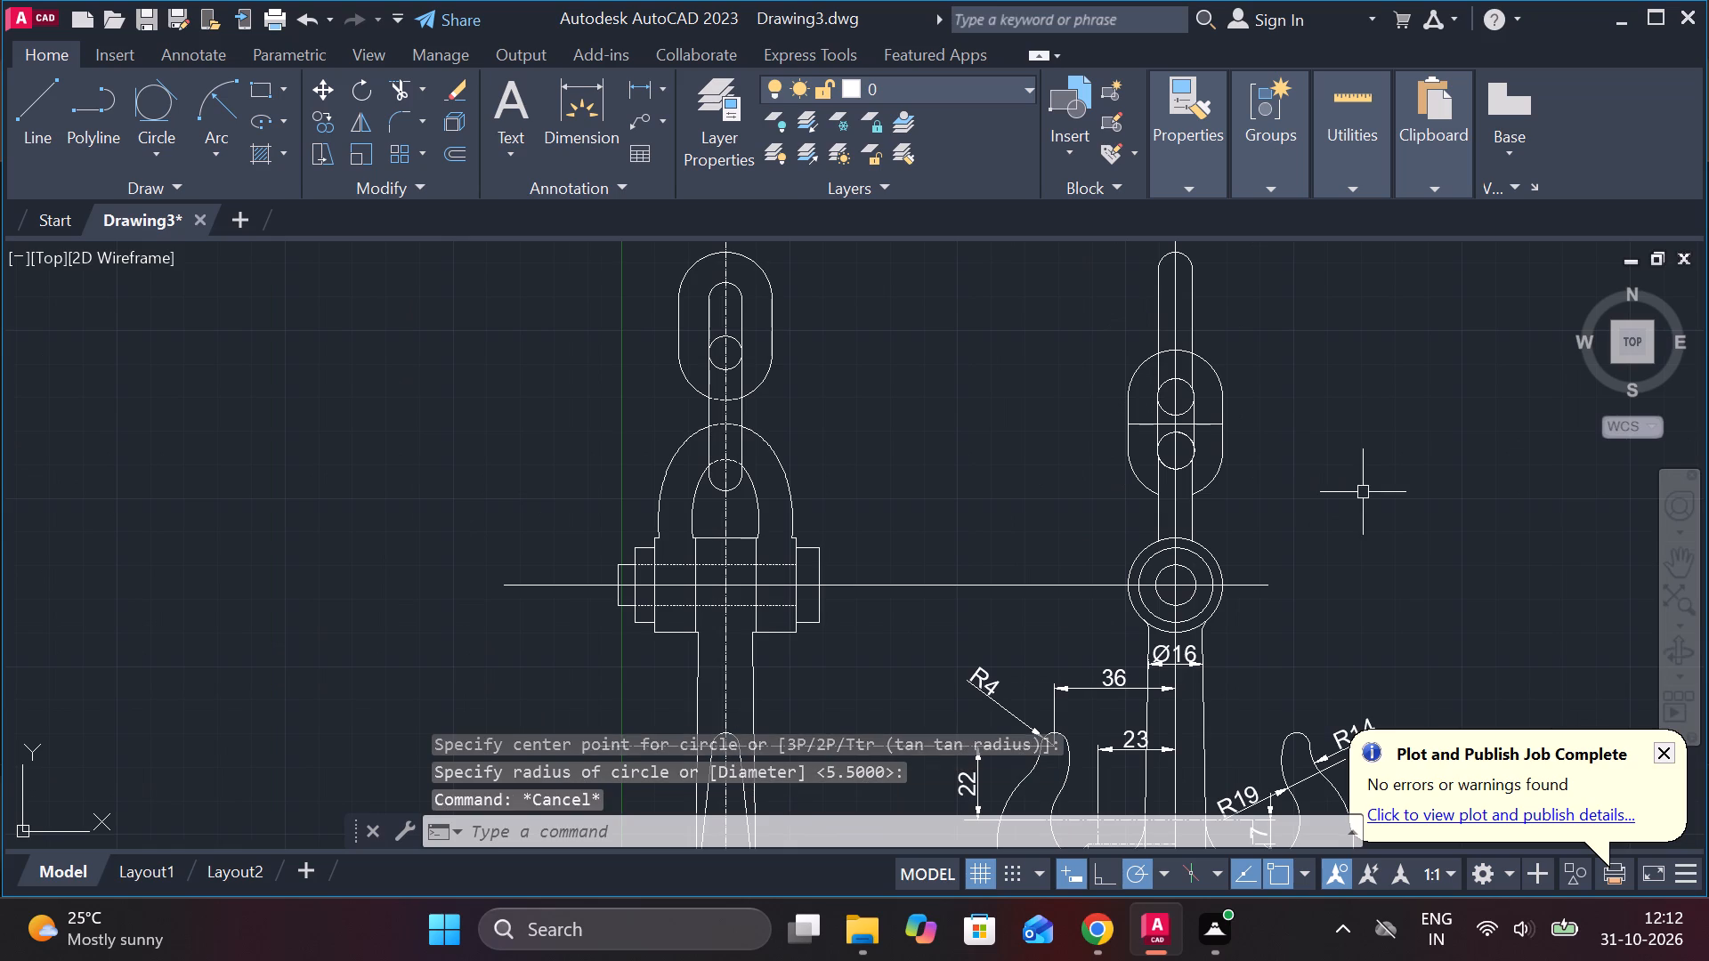
Trim the side-view link's outer top arc where it crosses between the two vertical side lines.
scroll(1231, 341, up, 2)
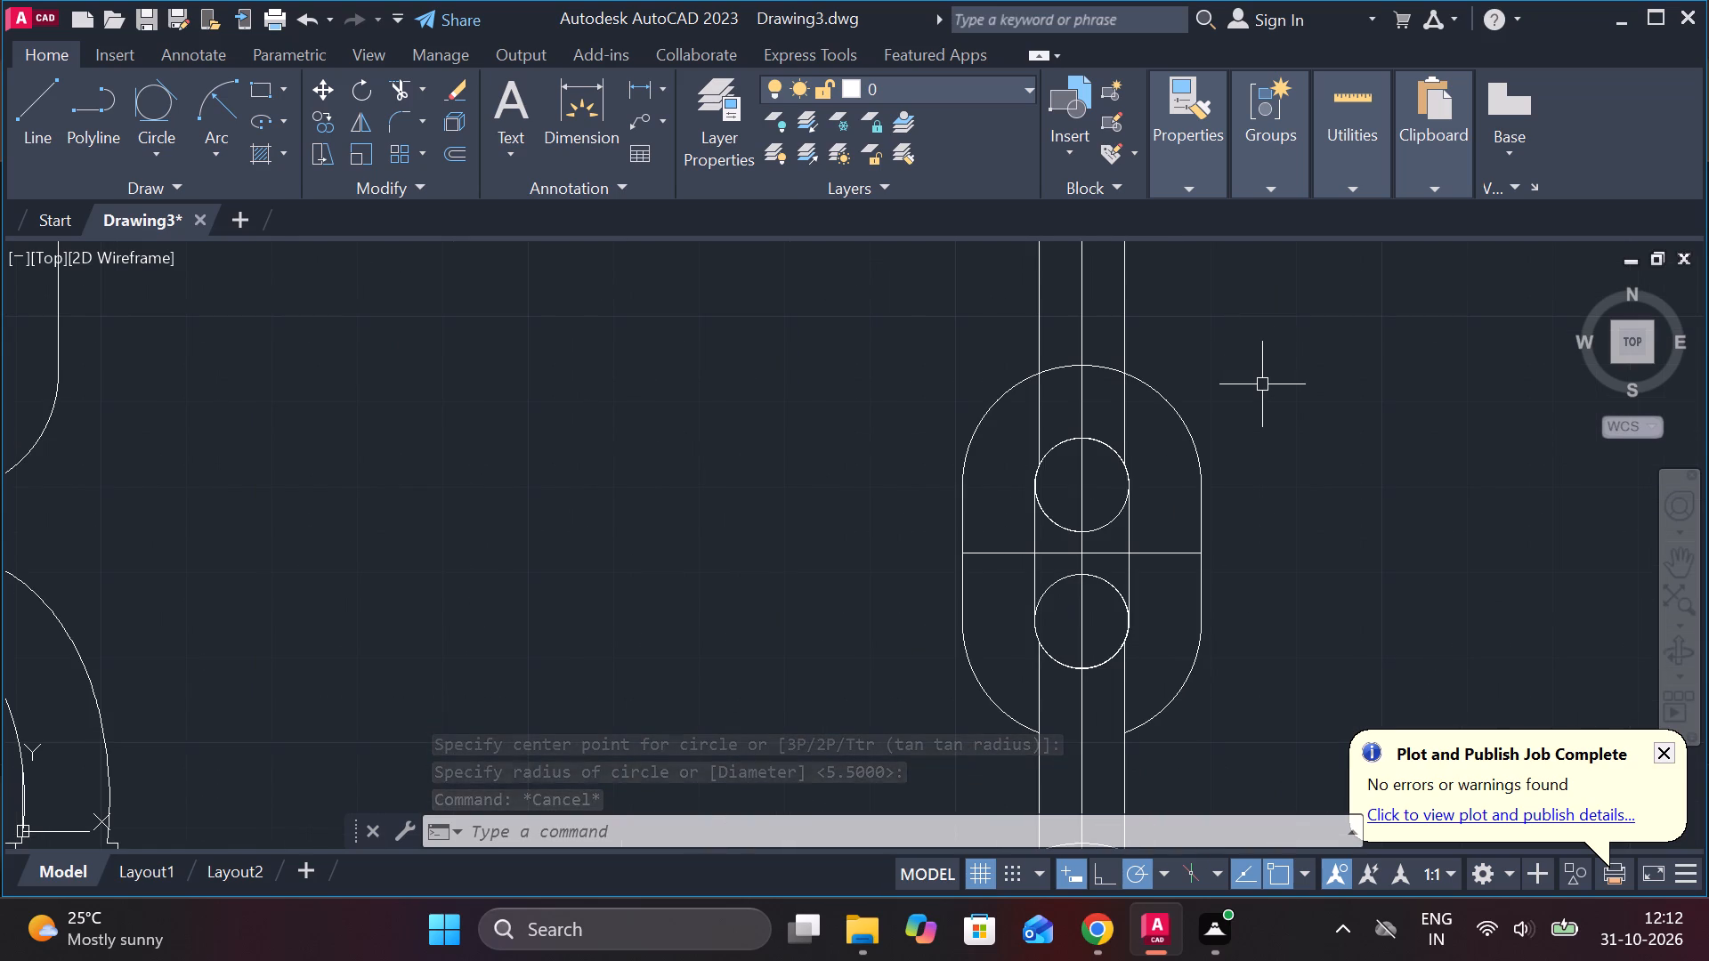
text(tr)
key(space)
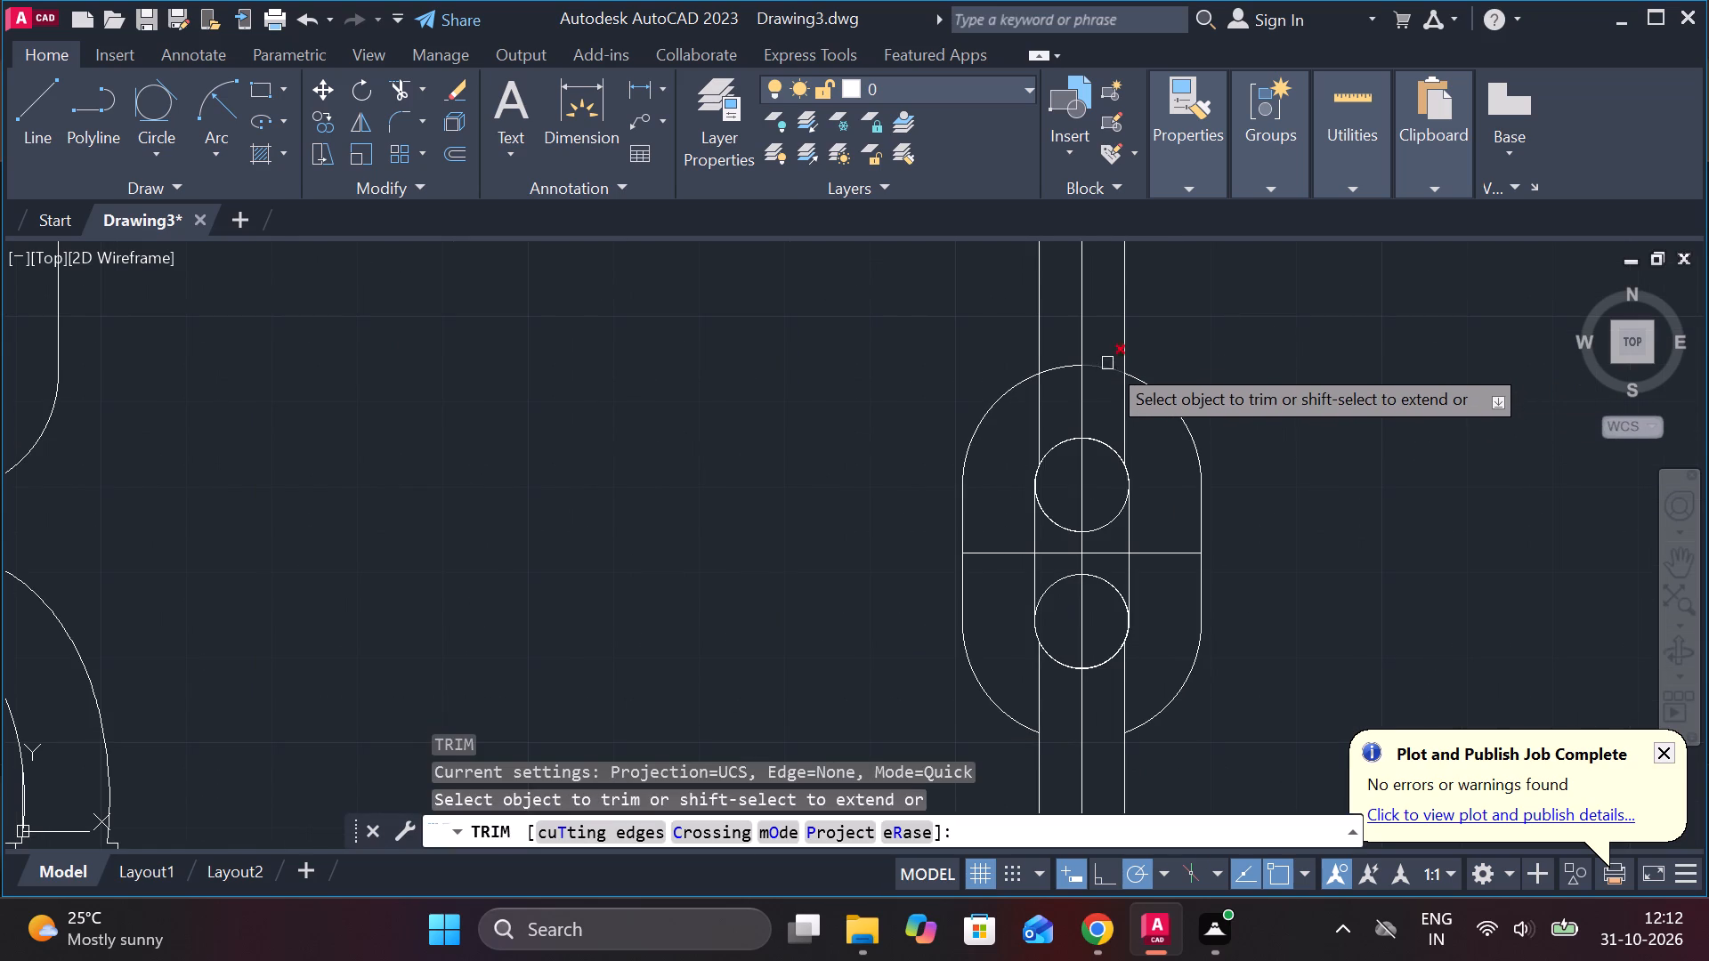
click(1107, 363)
click(1066, 368)
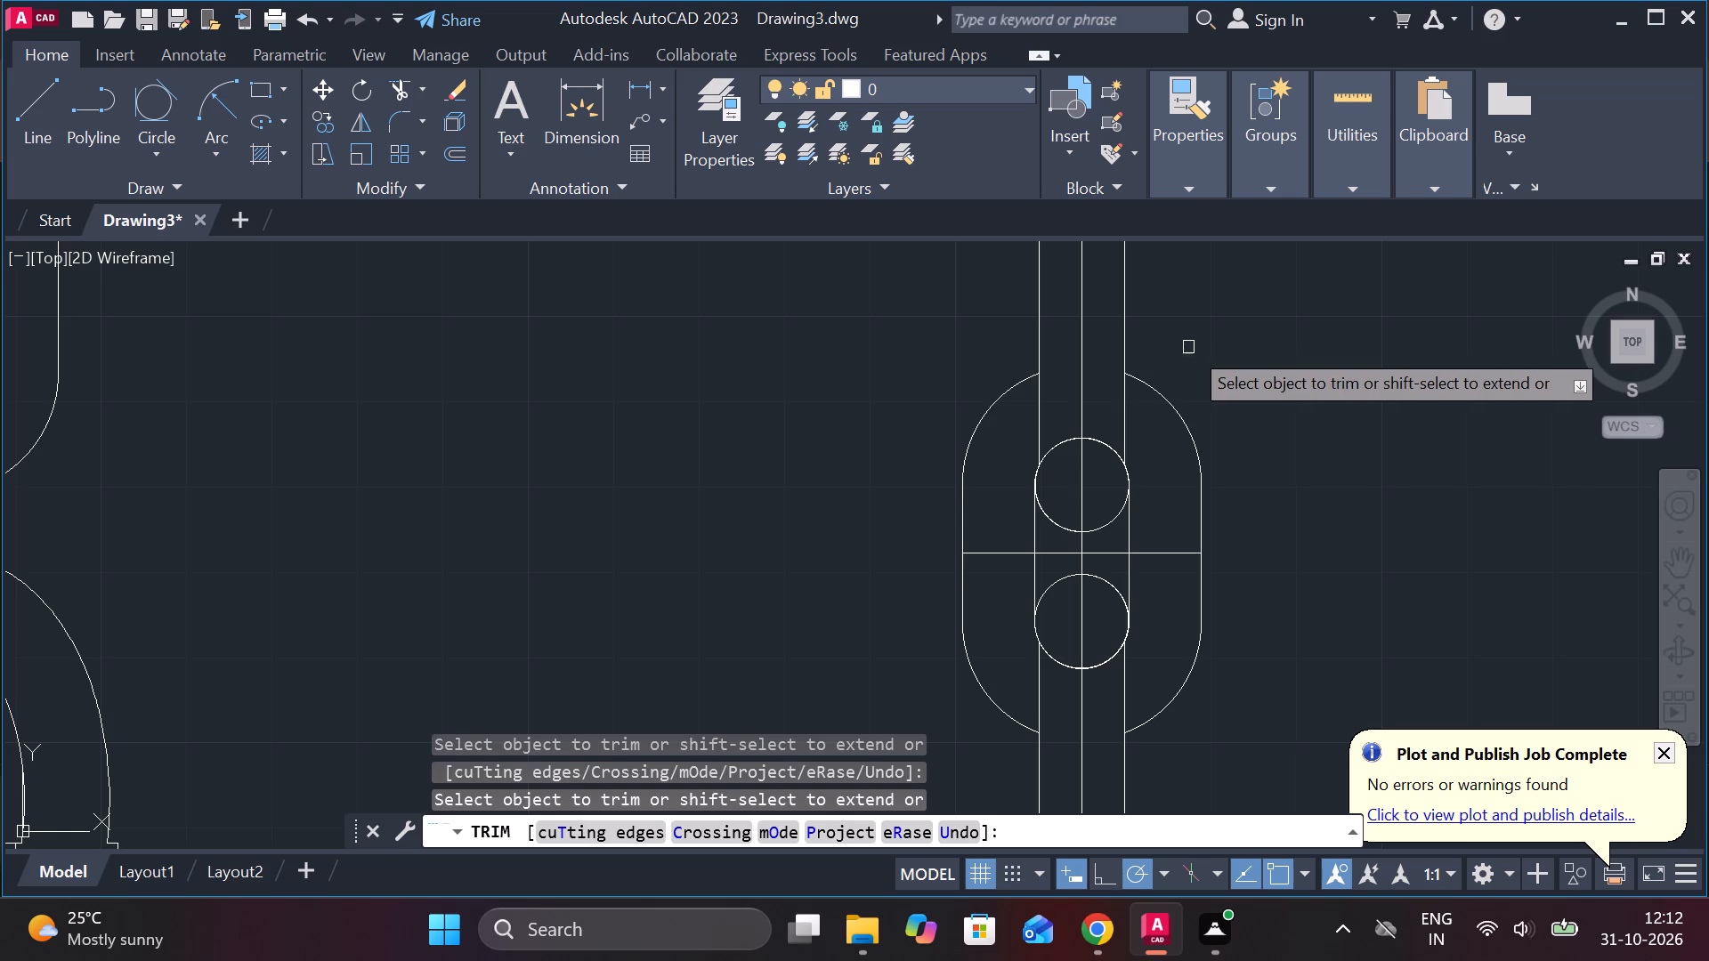
Trim the overlapping arc pieces along the upper and lower circles inside the slot.
click(1093, 448)
click(1066, 439)
click(1109, 439)
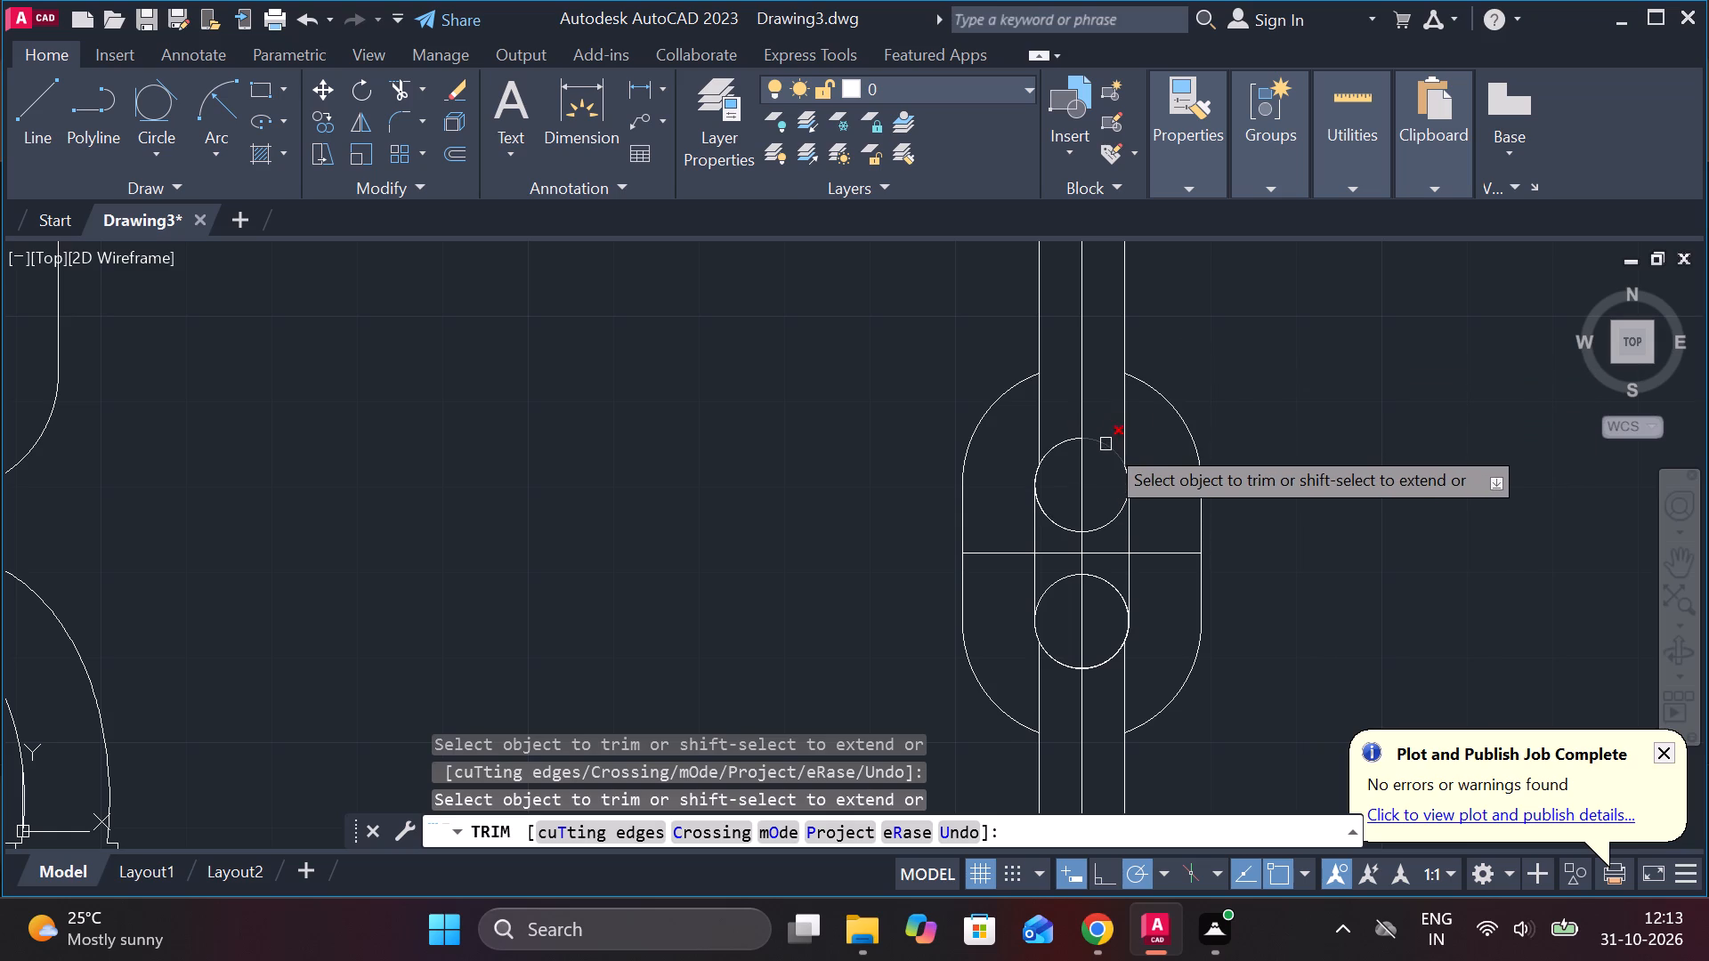
click(1044, 510)
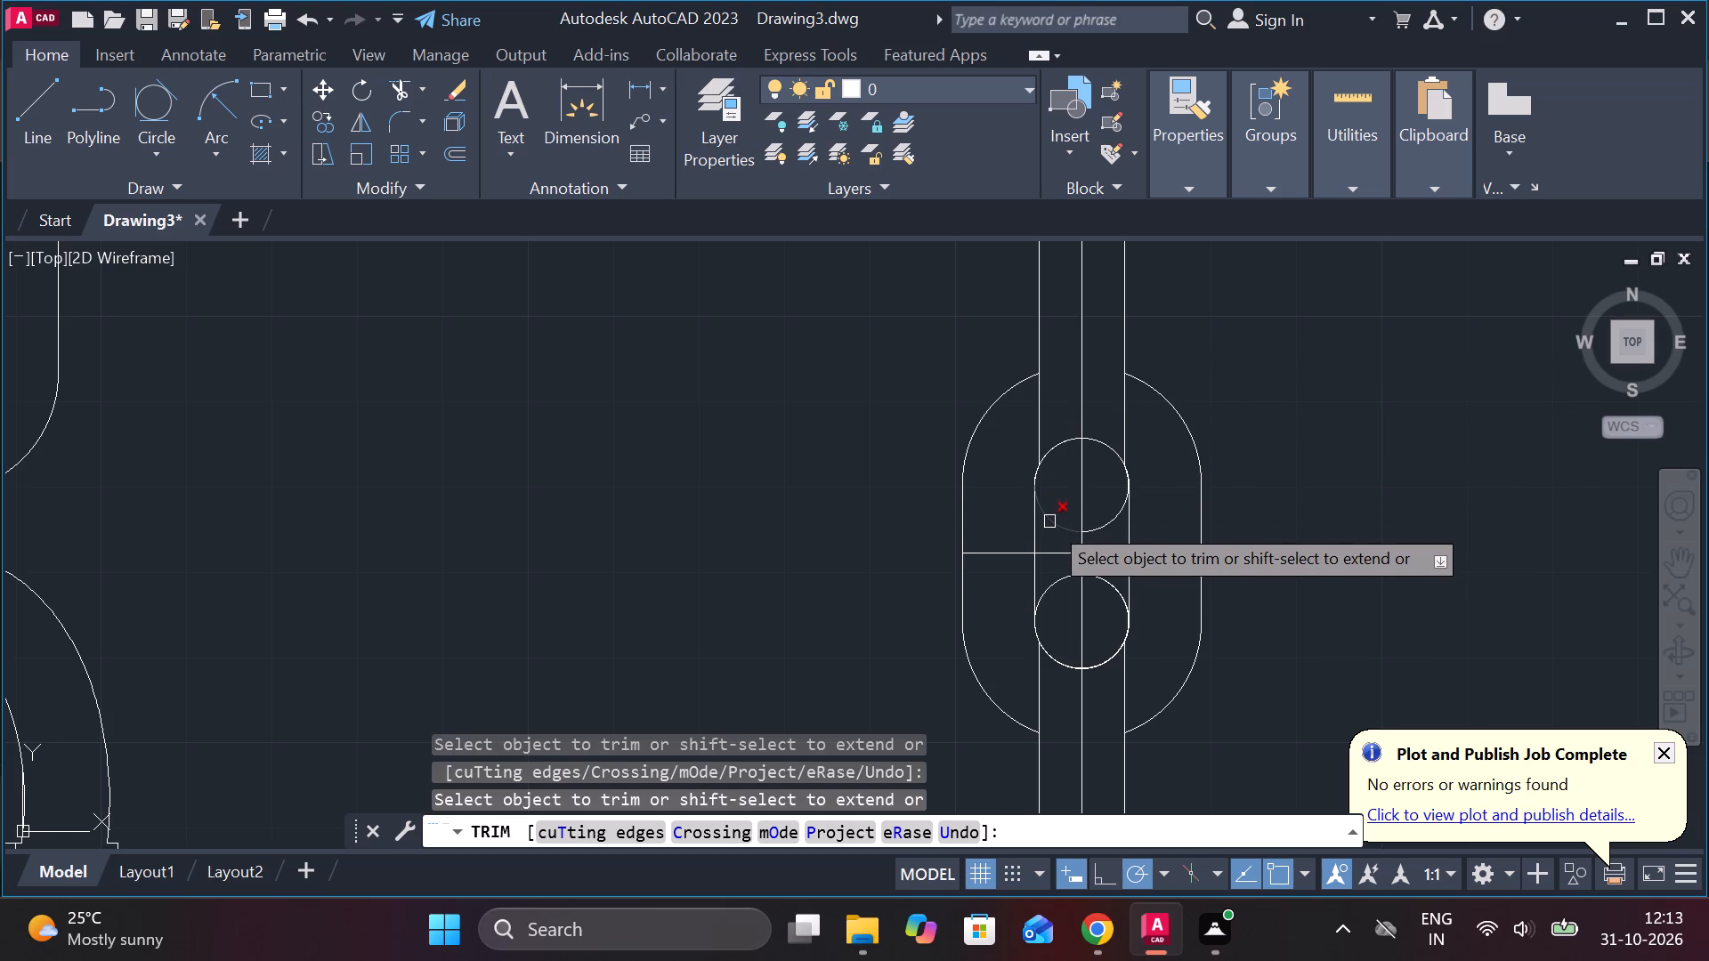
middle_drag(1284, 491, 1253, 398)
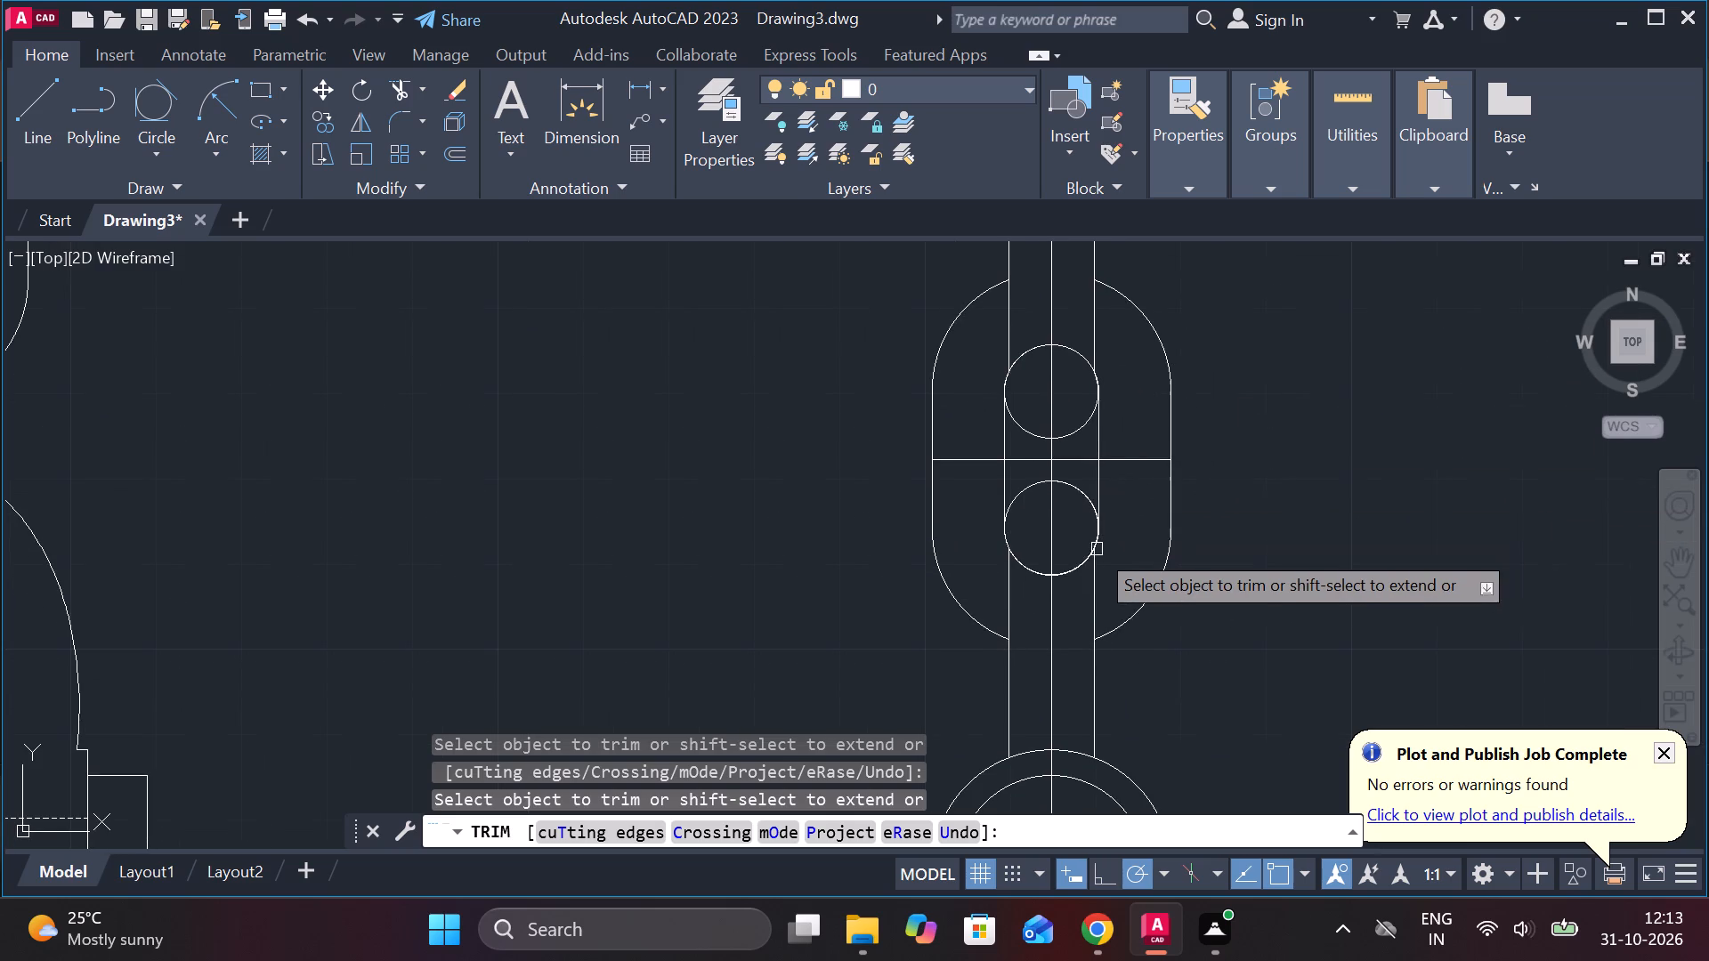
click(1071, 575)
click(1032, 572)
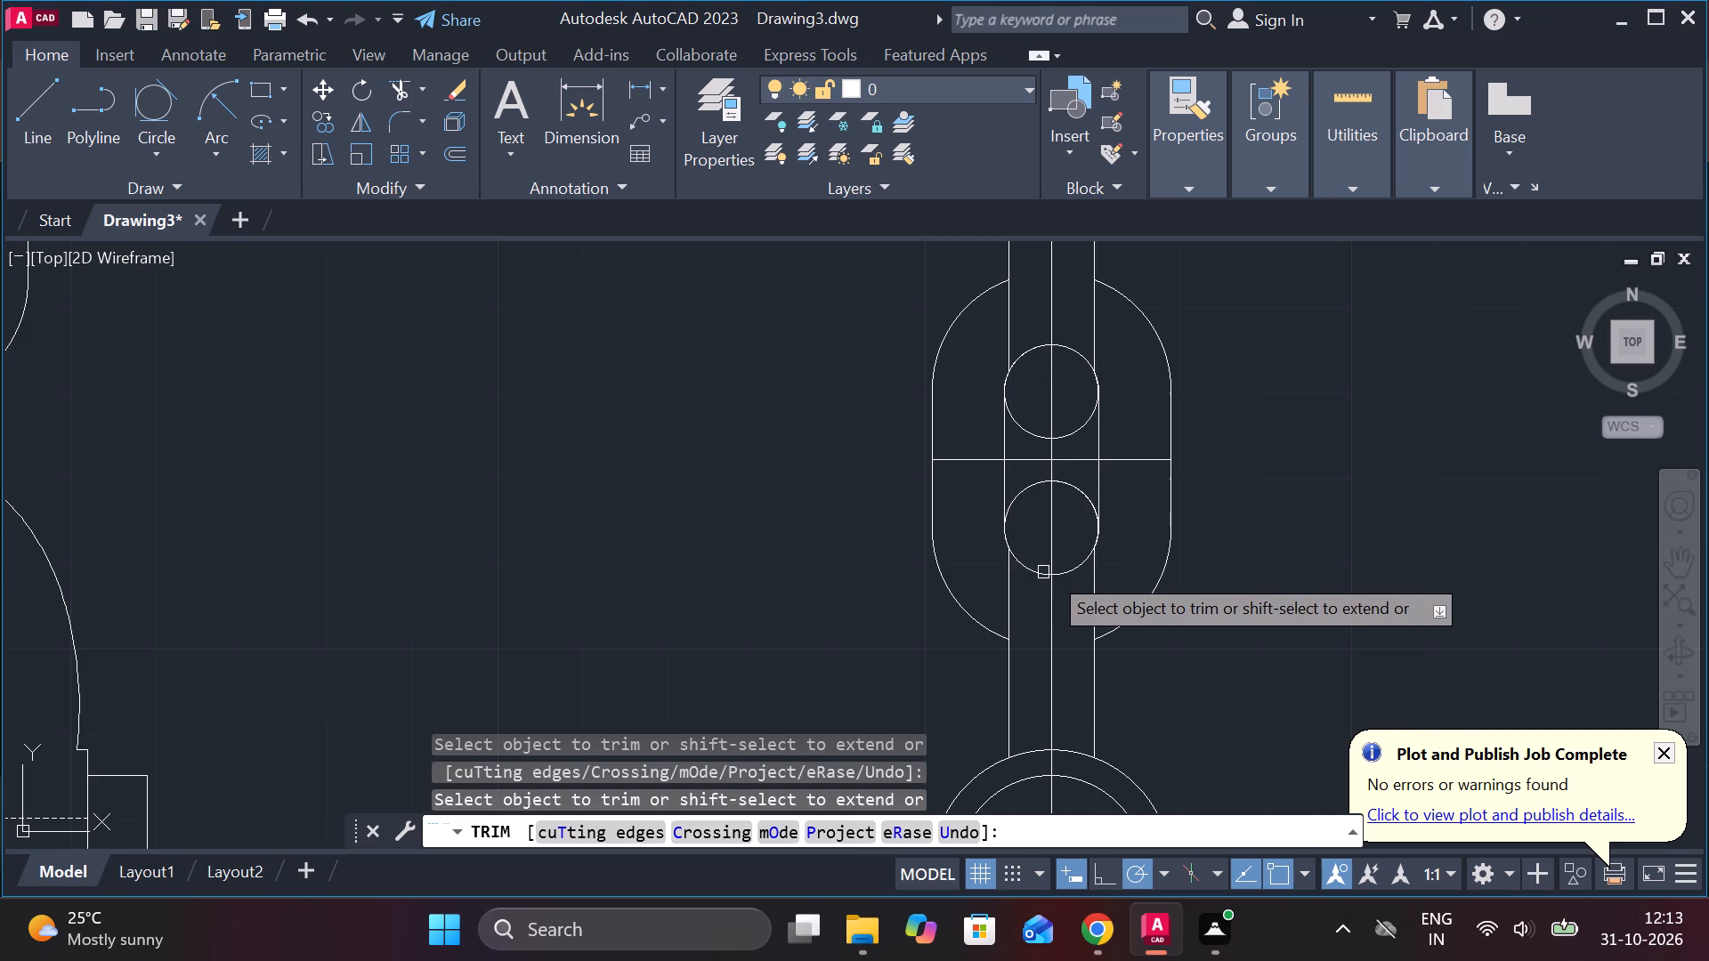
click(1071, 486)
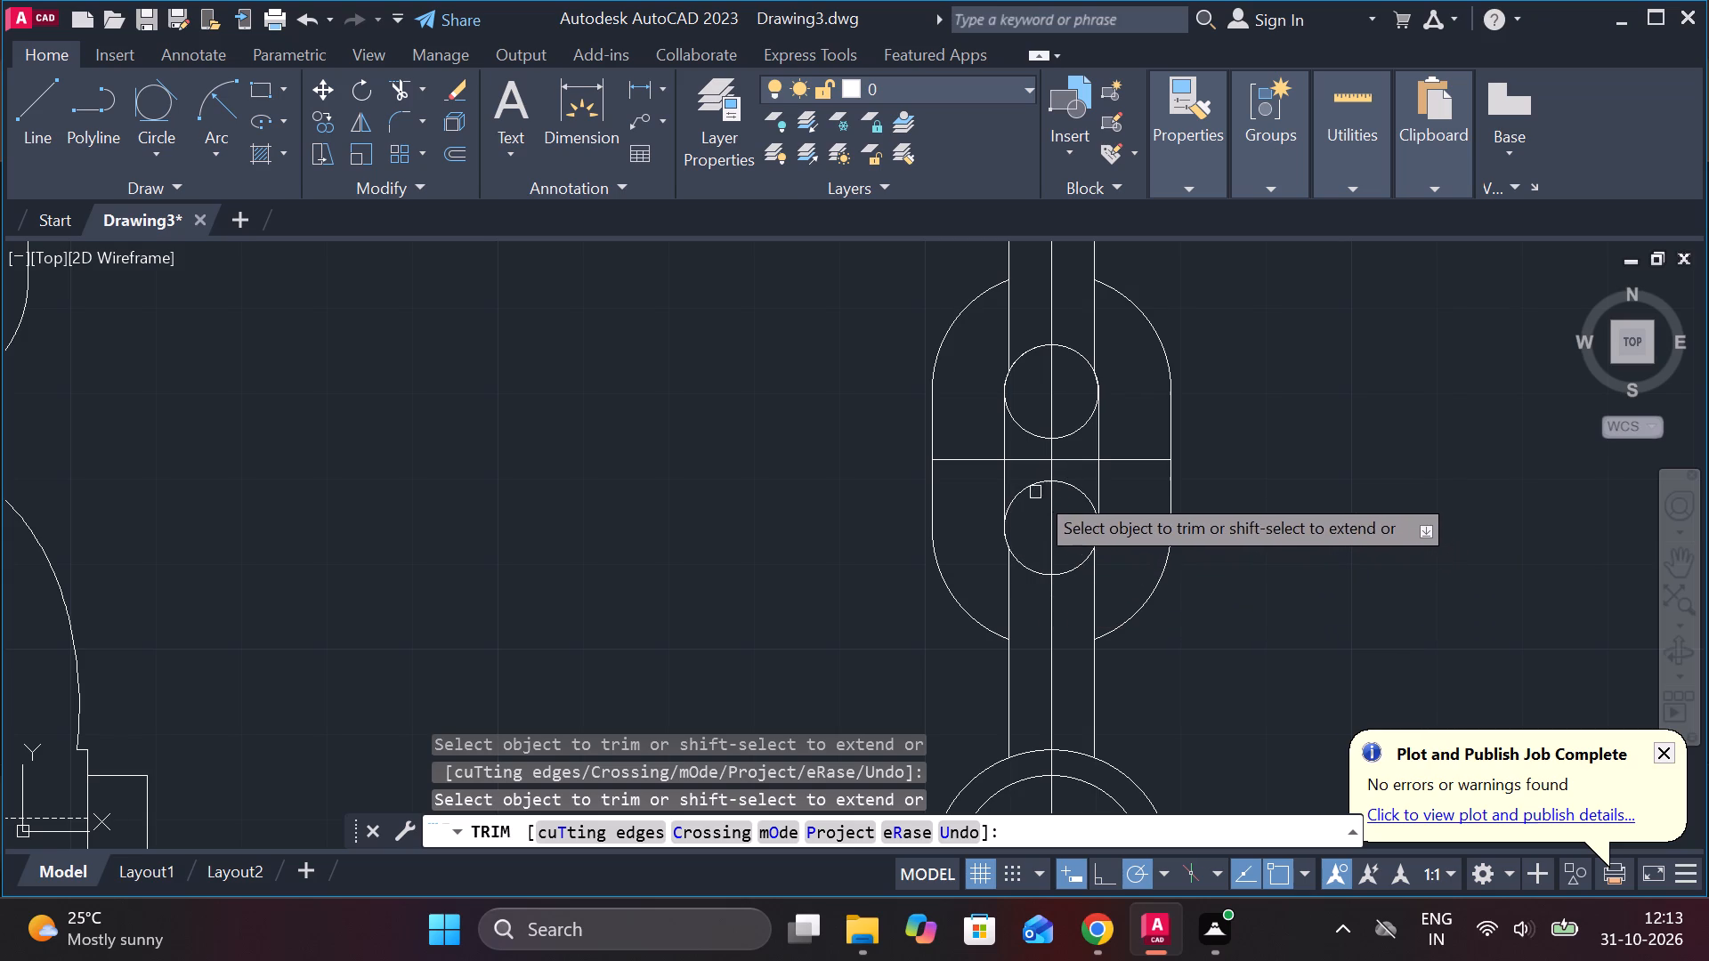
Trim the two vertical side line pieces between the lower circle and the link's outer bottom arc.
middle_drag(1320, 569, 1291, 556)
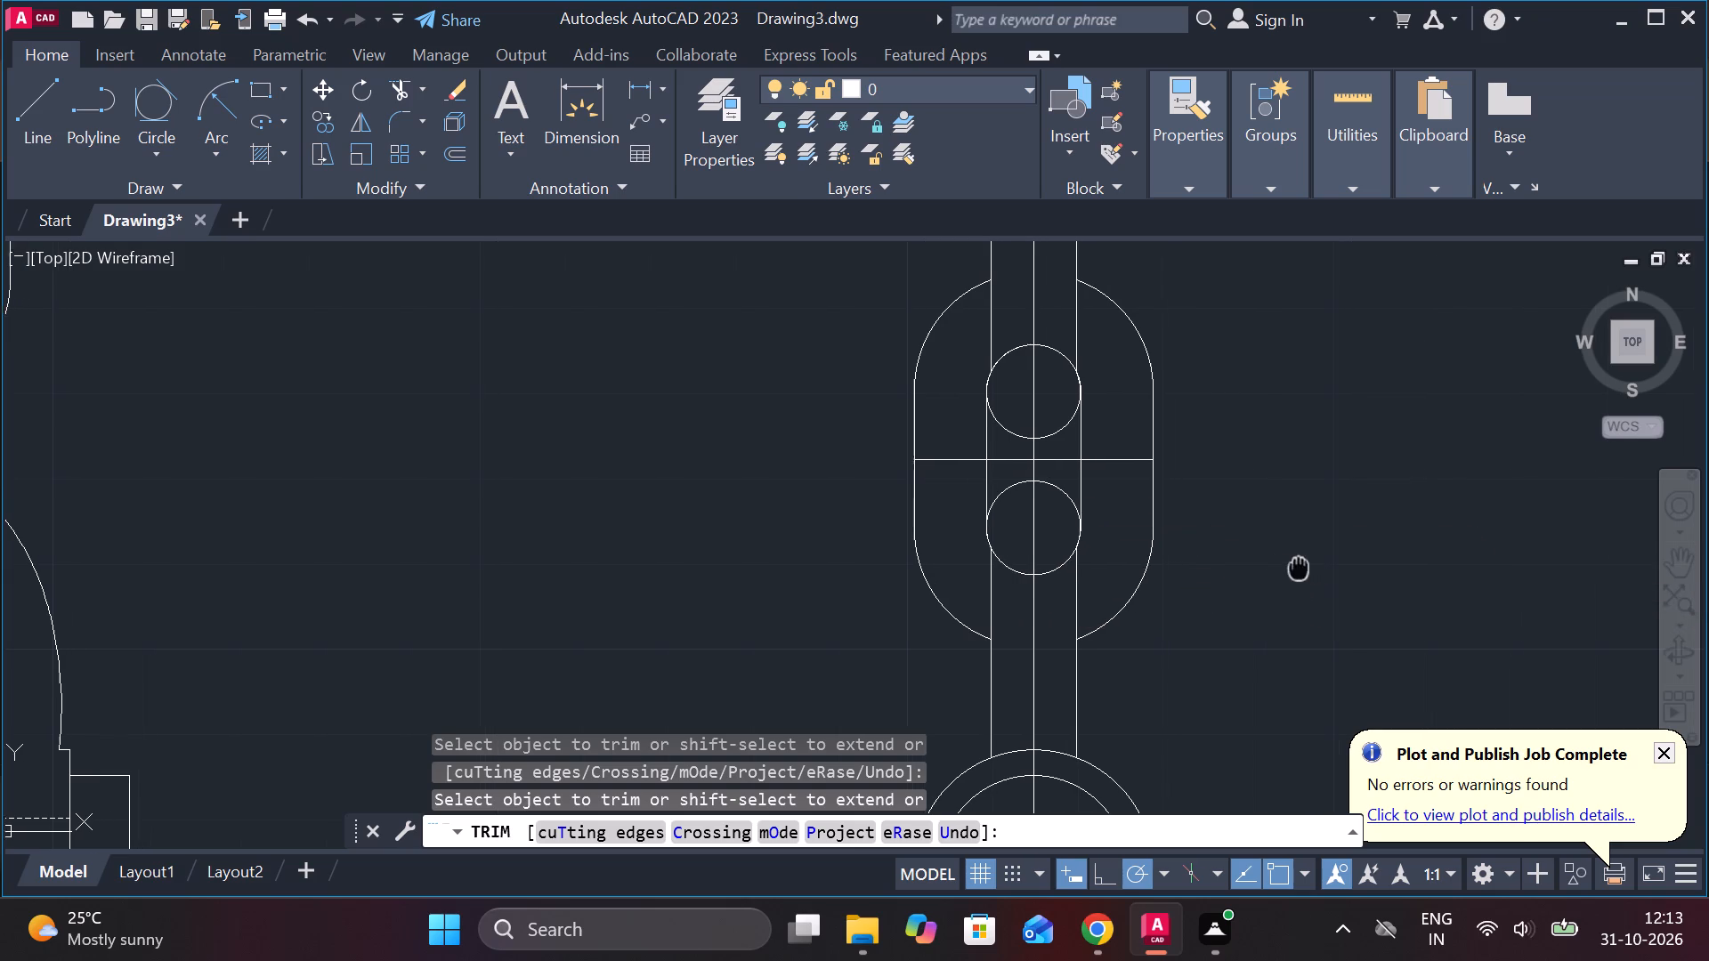
middle_drag(1291, 556, 1286, 541)
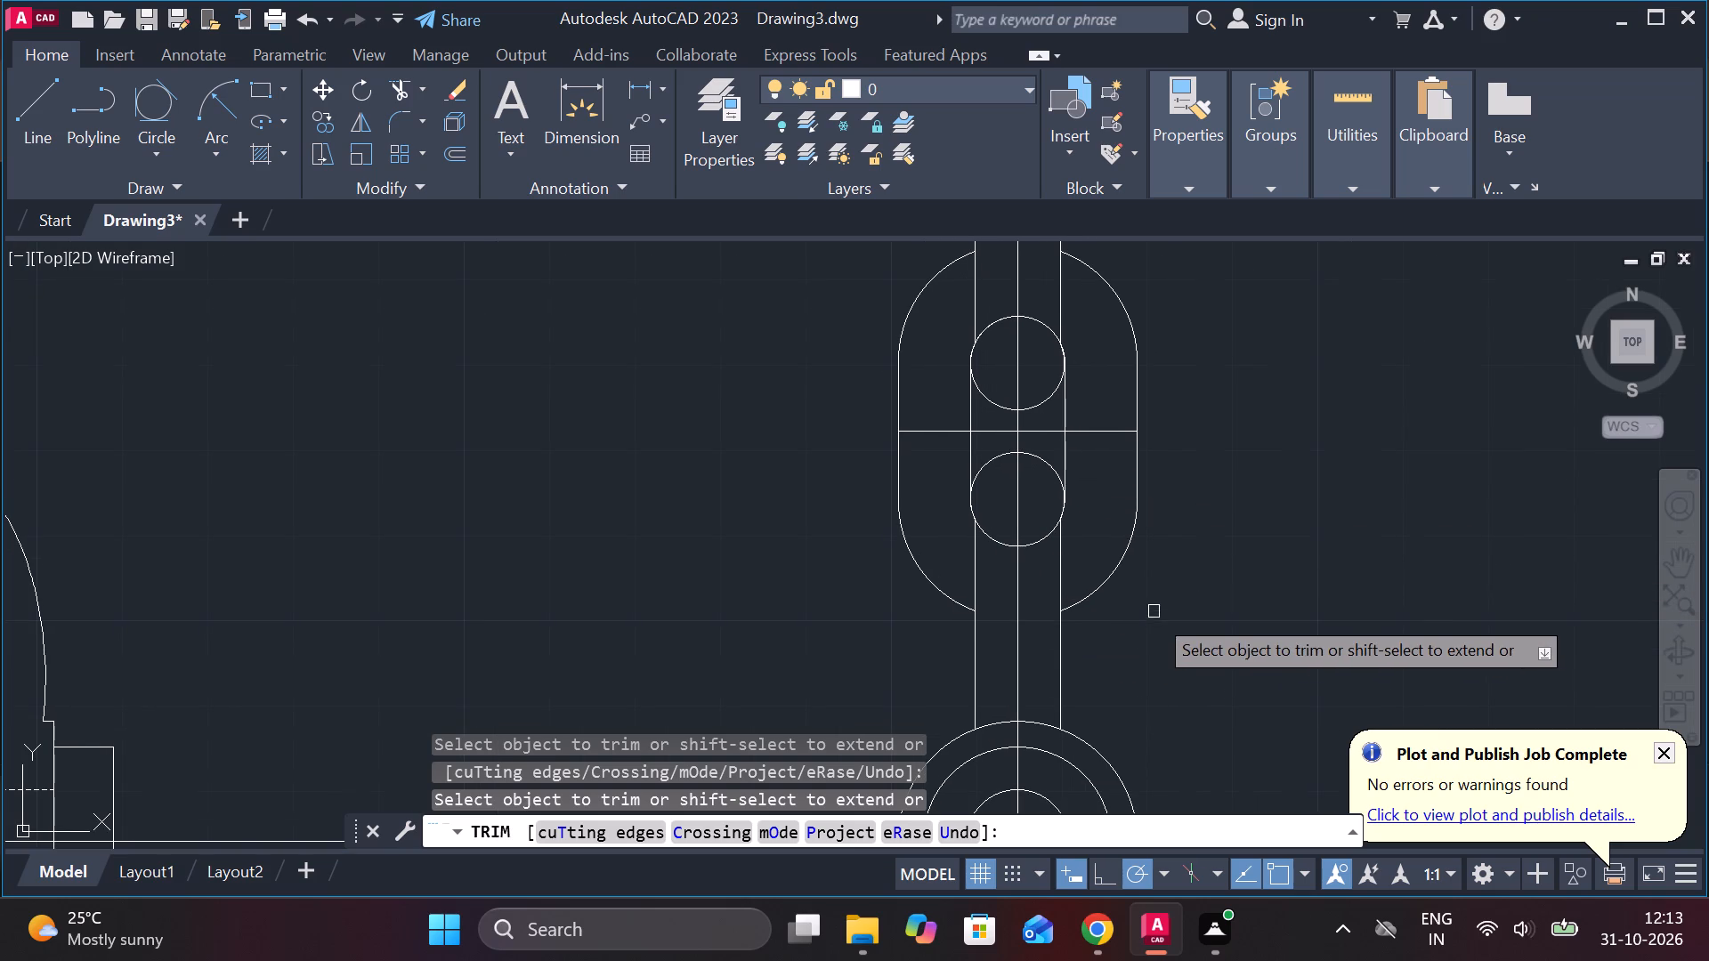
click(979, 551)
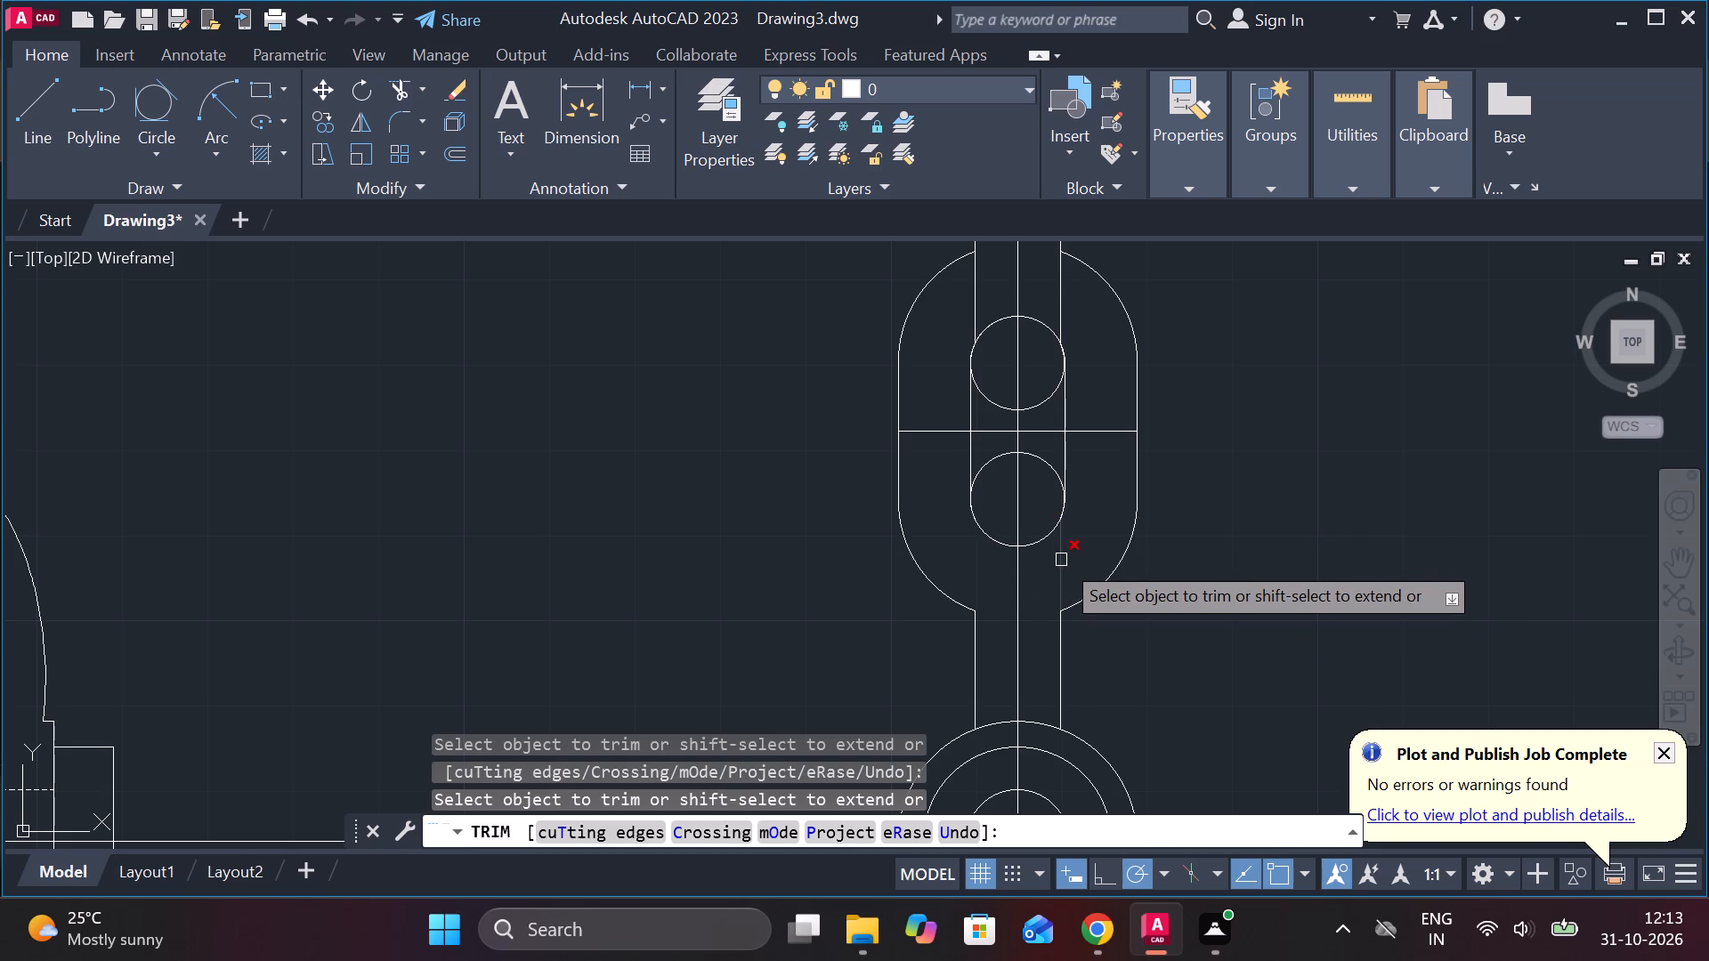
click(1056, 558)
middle_drag(1247, 351, 1255, 574)
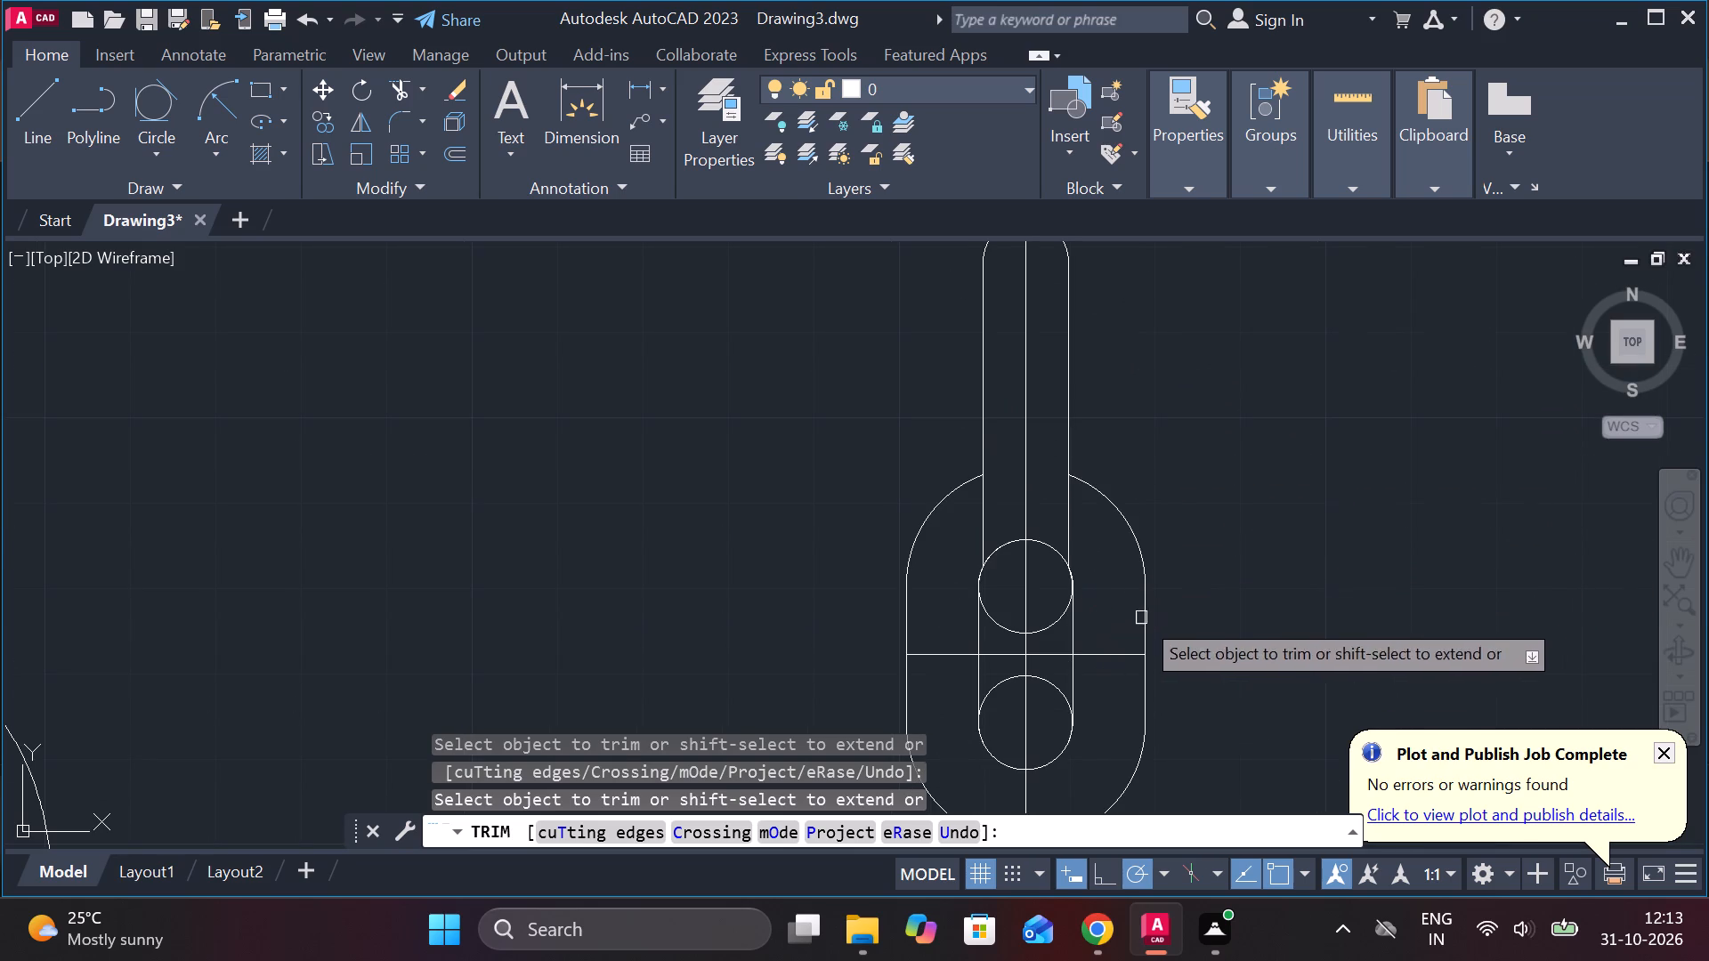
Trim the horizontal line pieces inside the side-view link's slot, on both sides of the vertical axis.
click(994, 658)
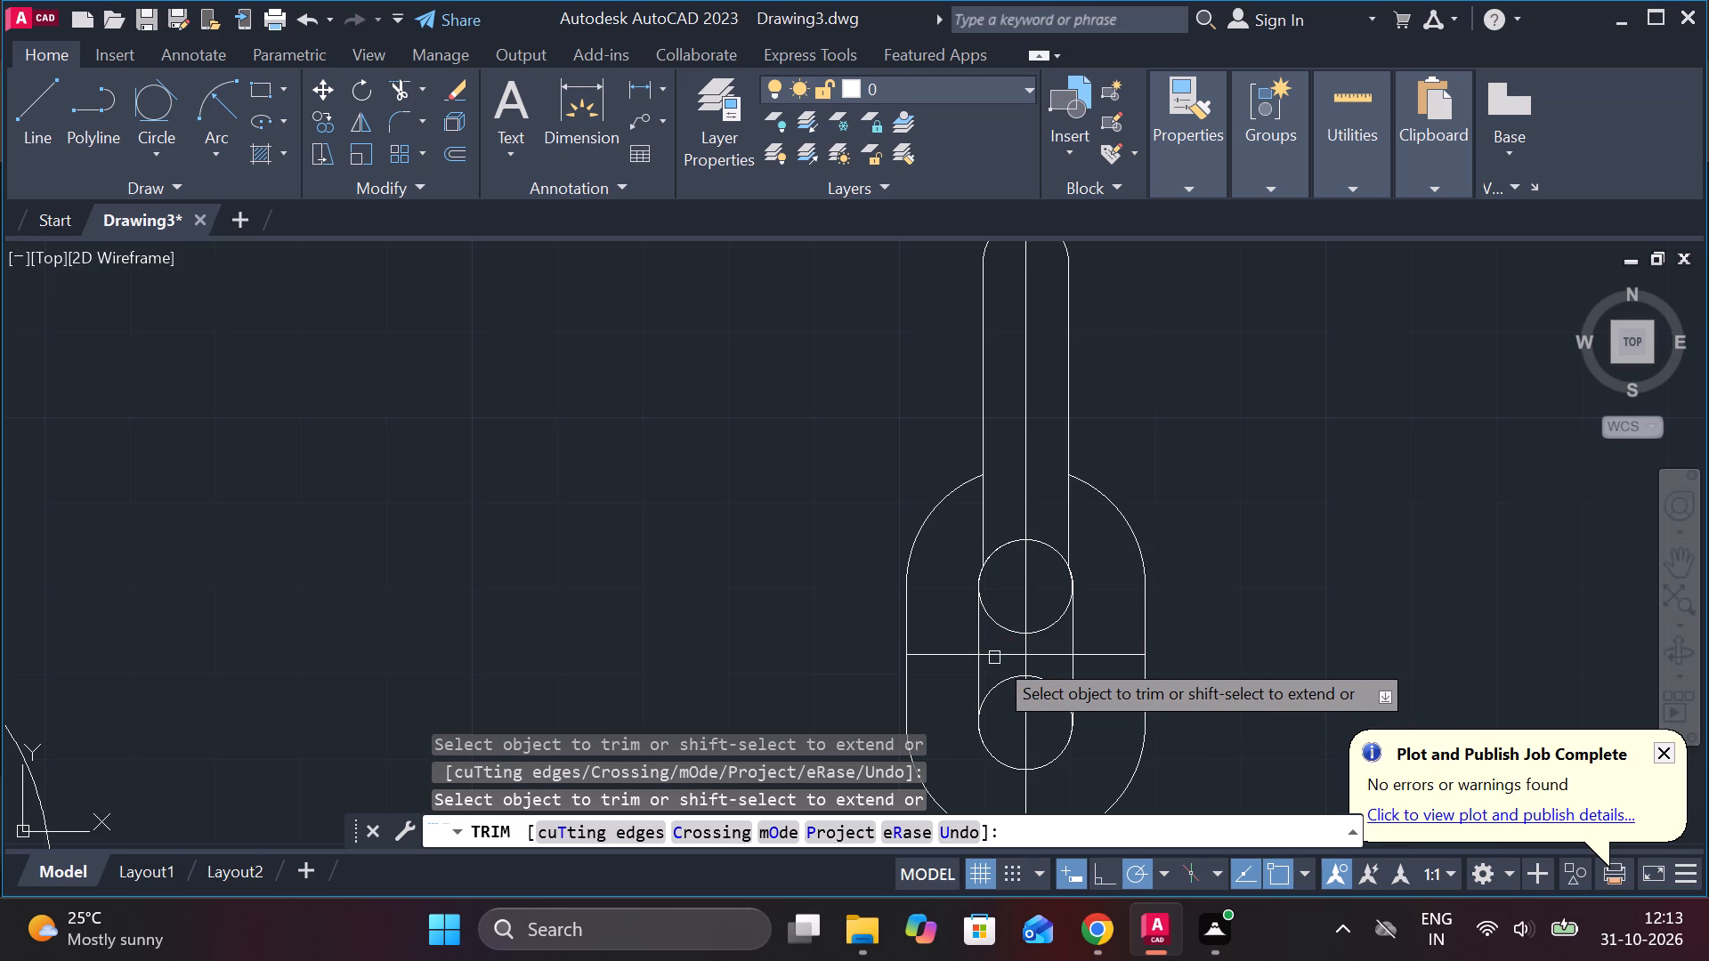
click(1047, 658)
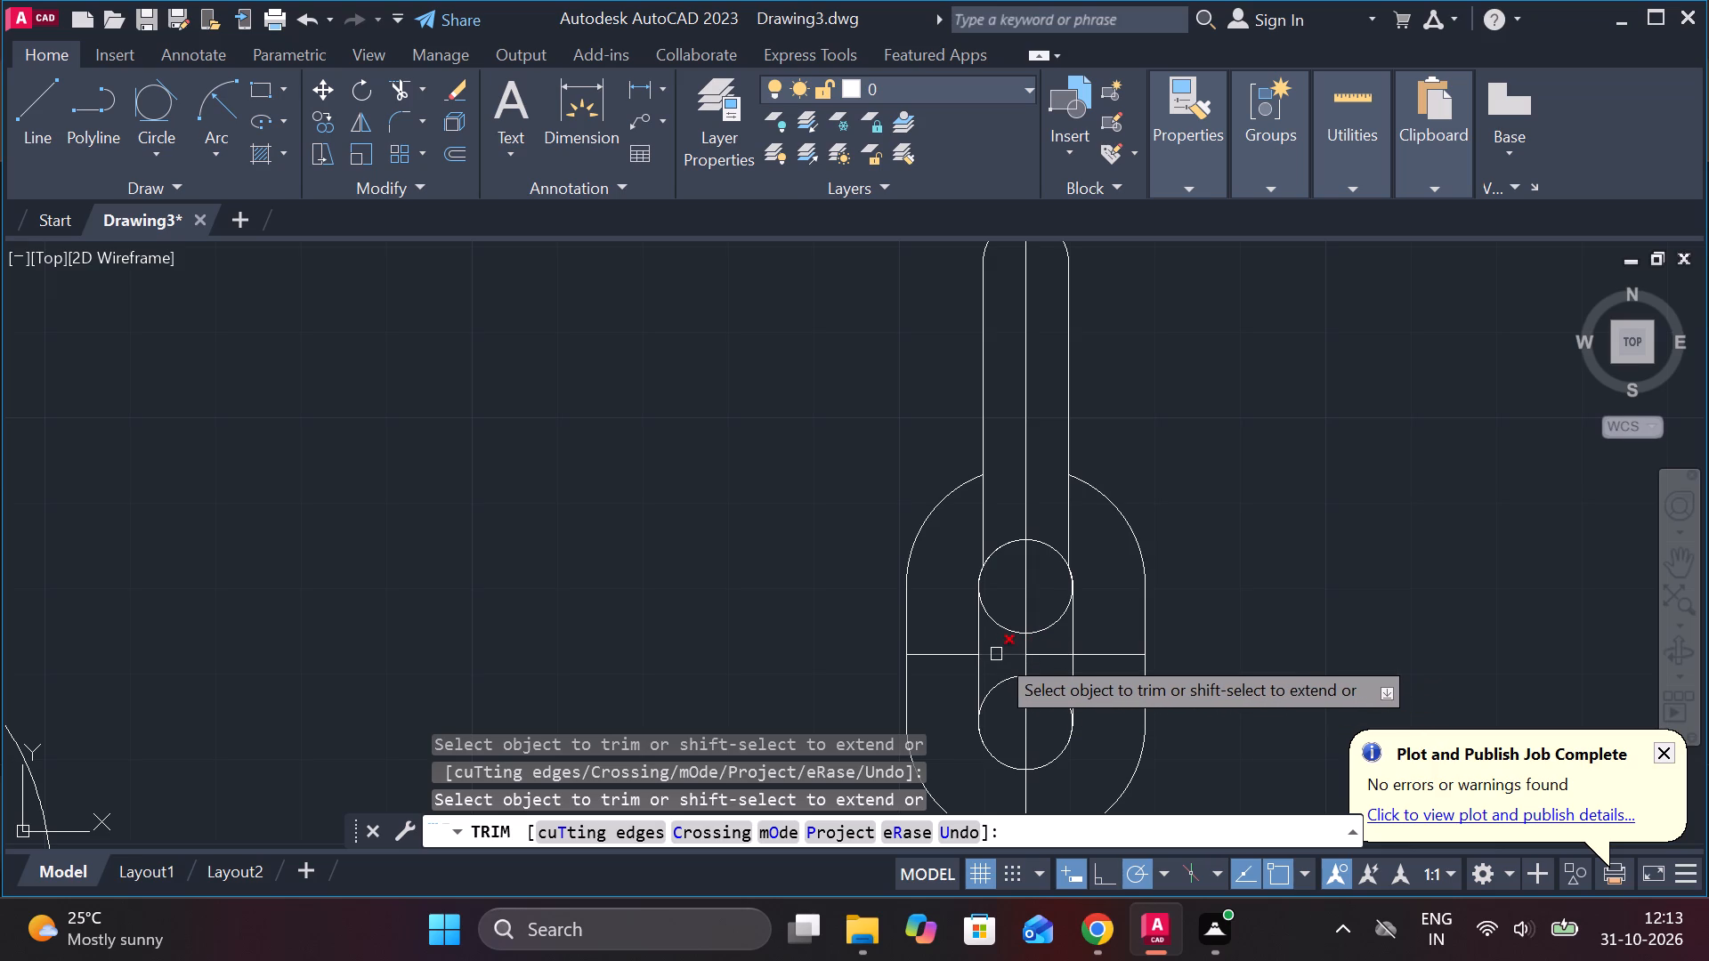
click(996, 654)
click(1047, 654)
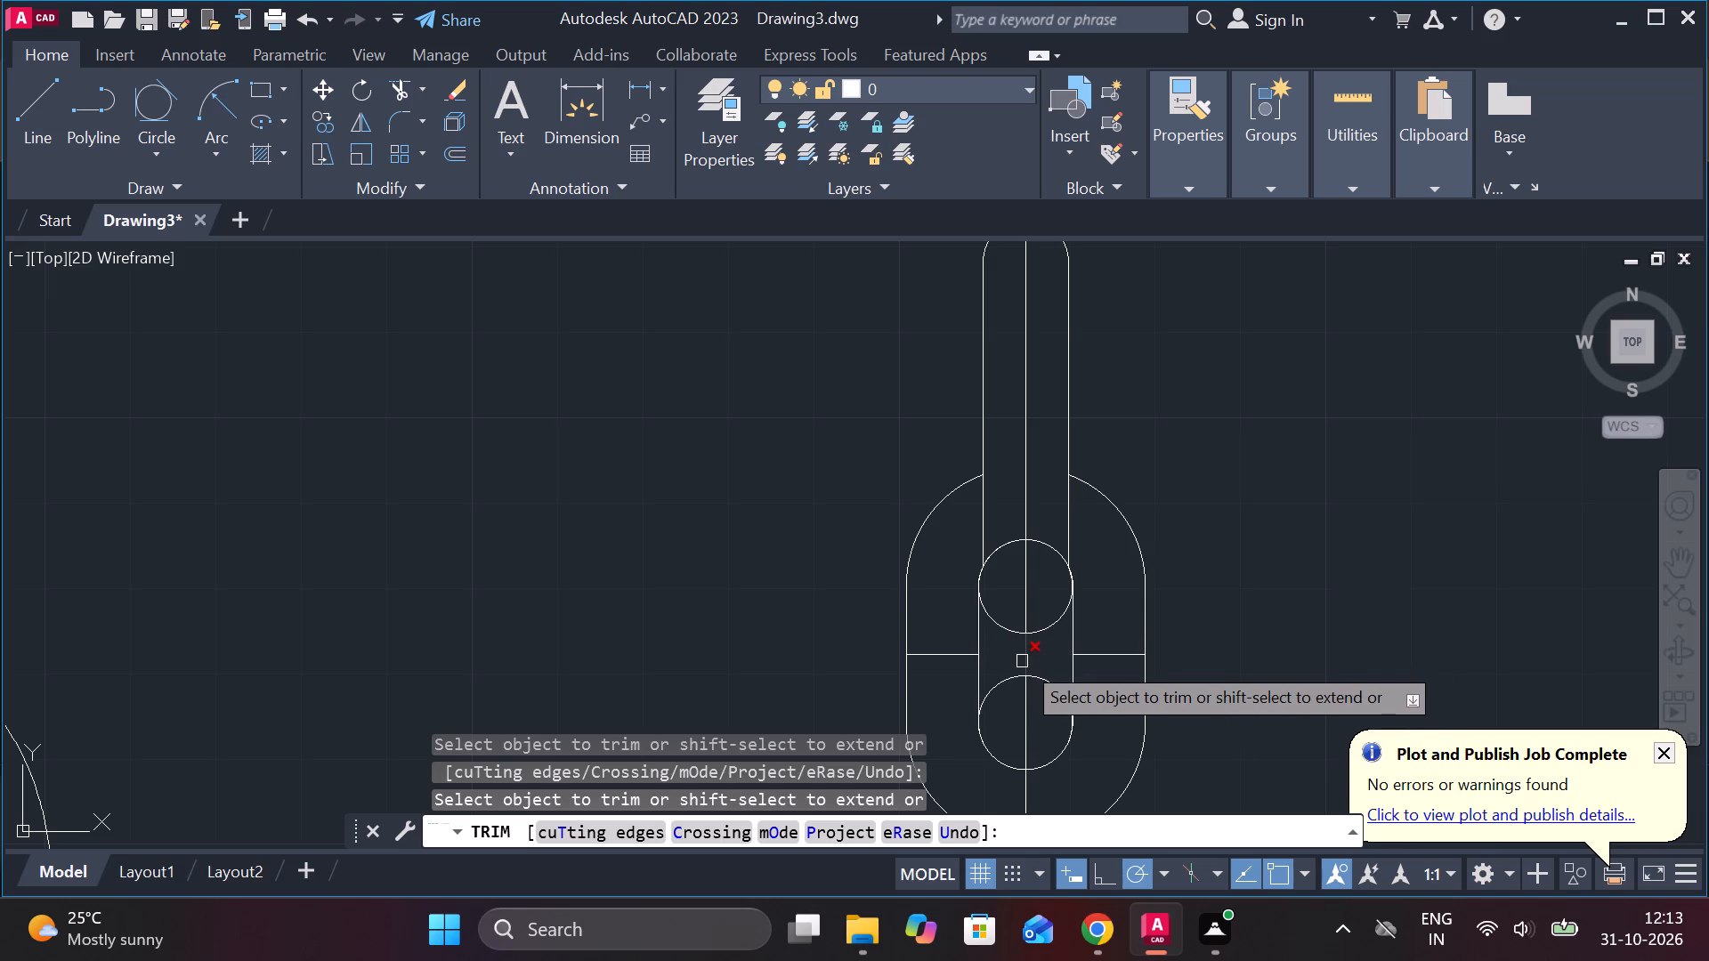
scroll(1241, 651, down, 1)
middle_drag(1249, 665, 1198, 548)
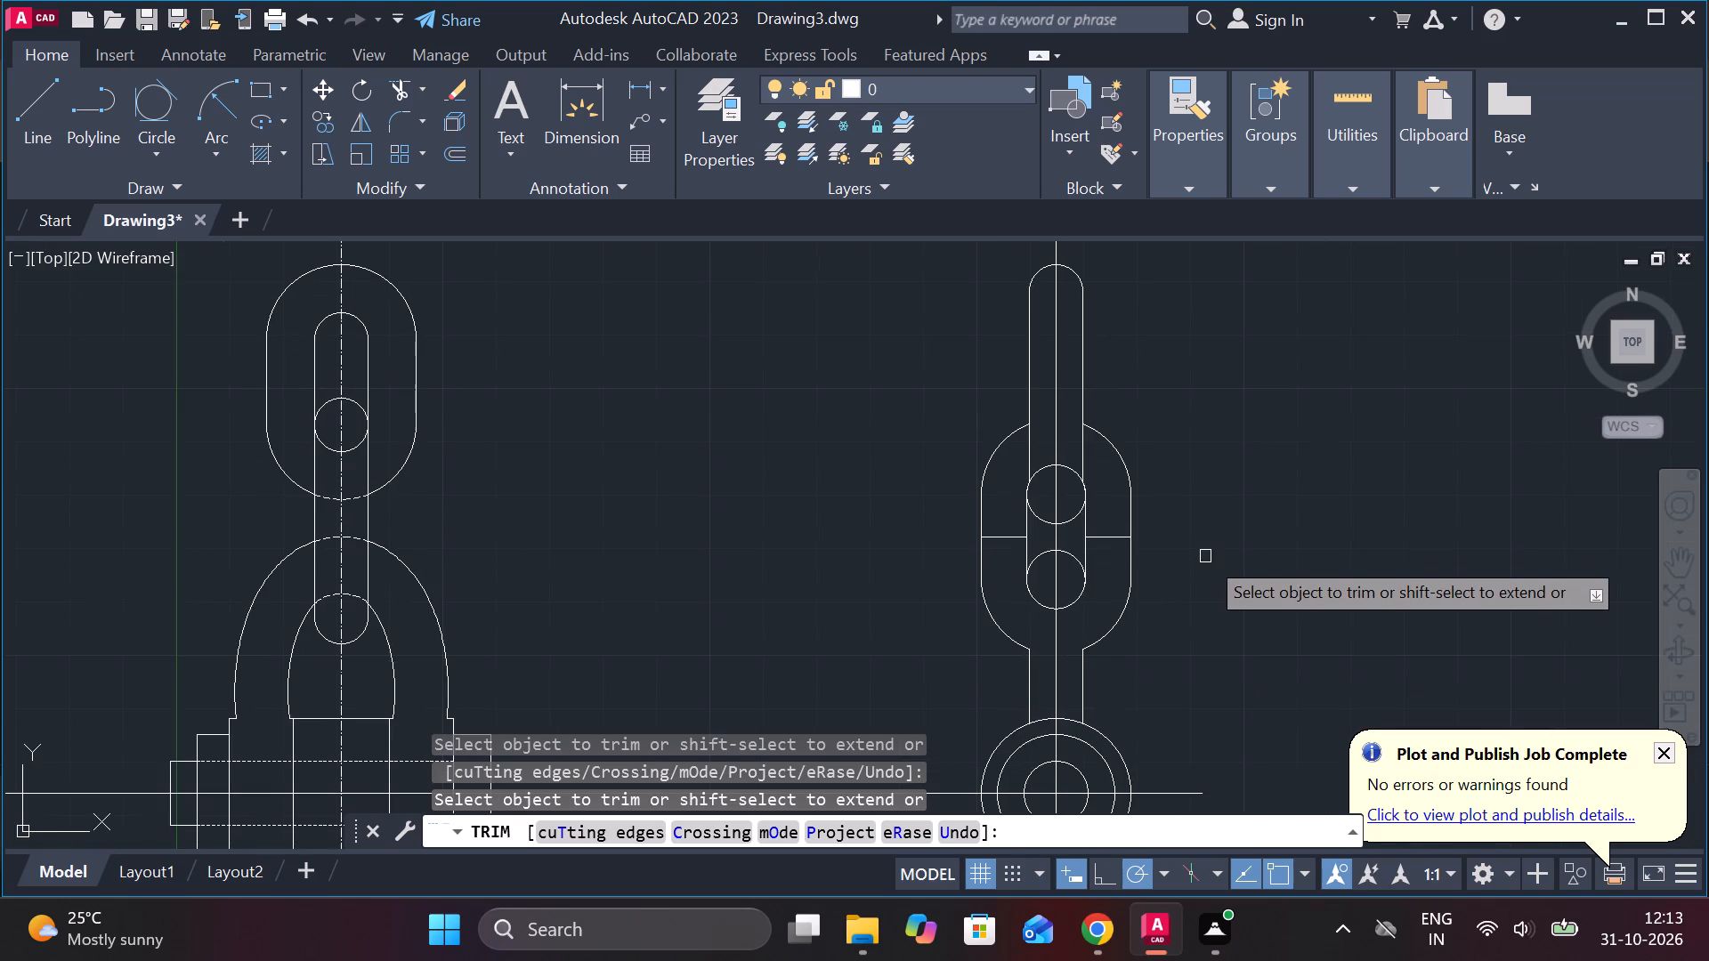
key(Escape)
Erase the two remaining horizontal line pieces between the side-view link's slot and its outer edges.
click(1110, 542)
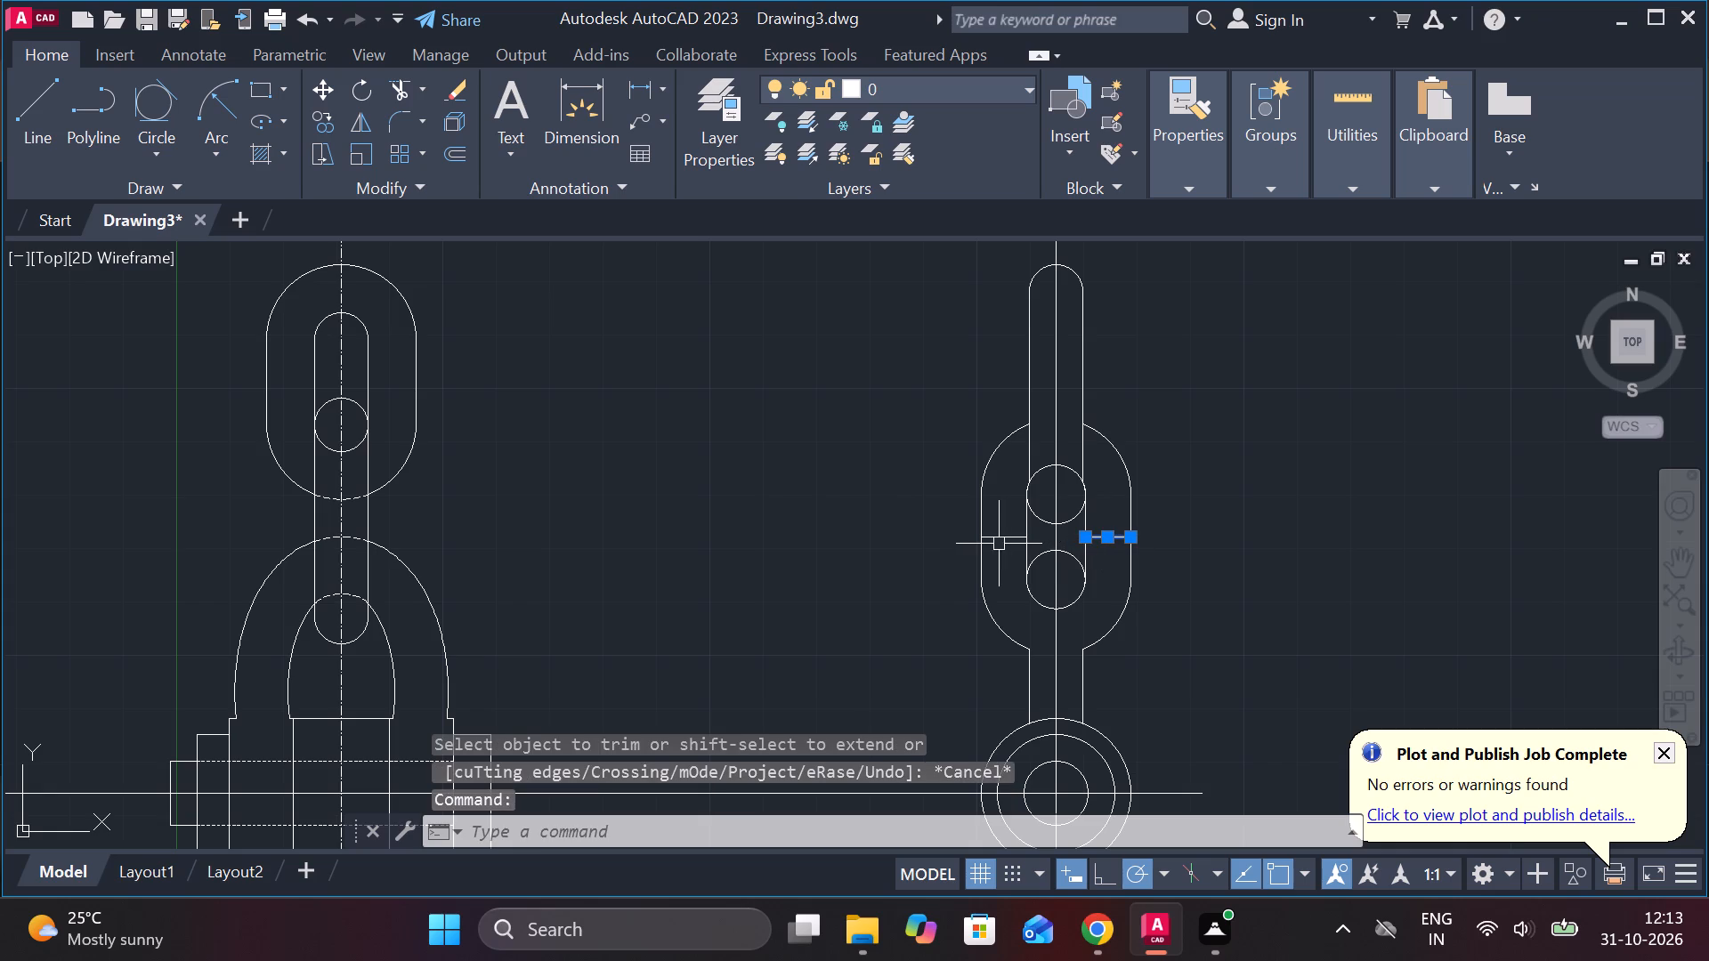
click(999, 543)
text(re)
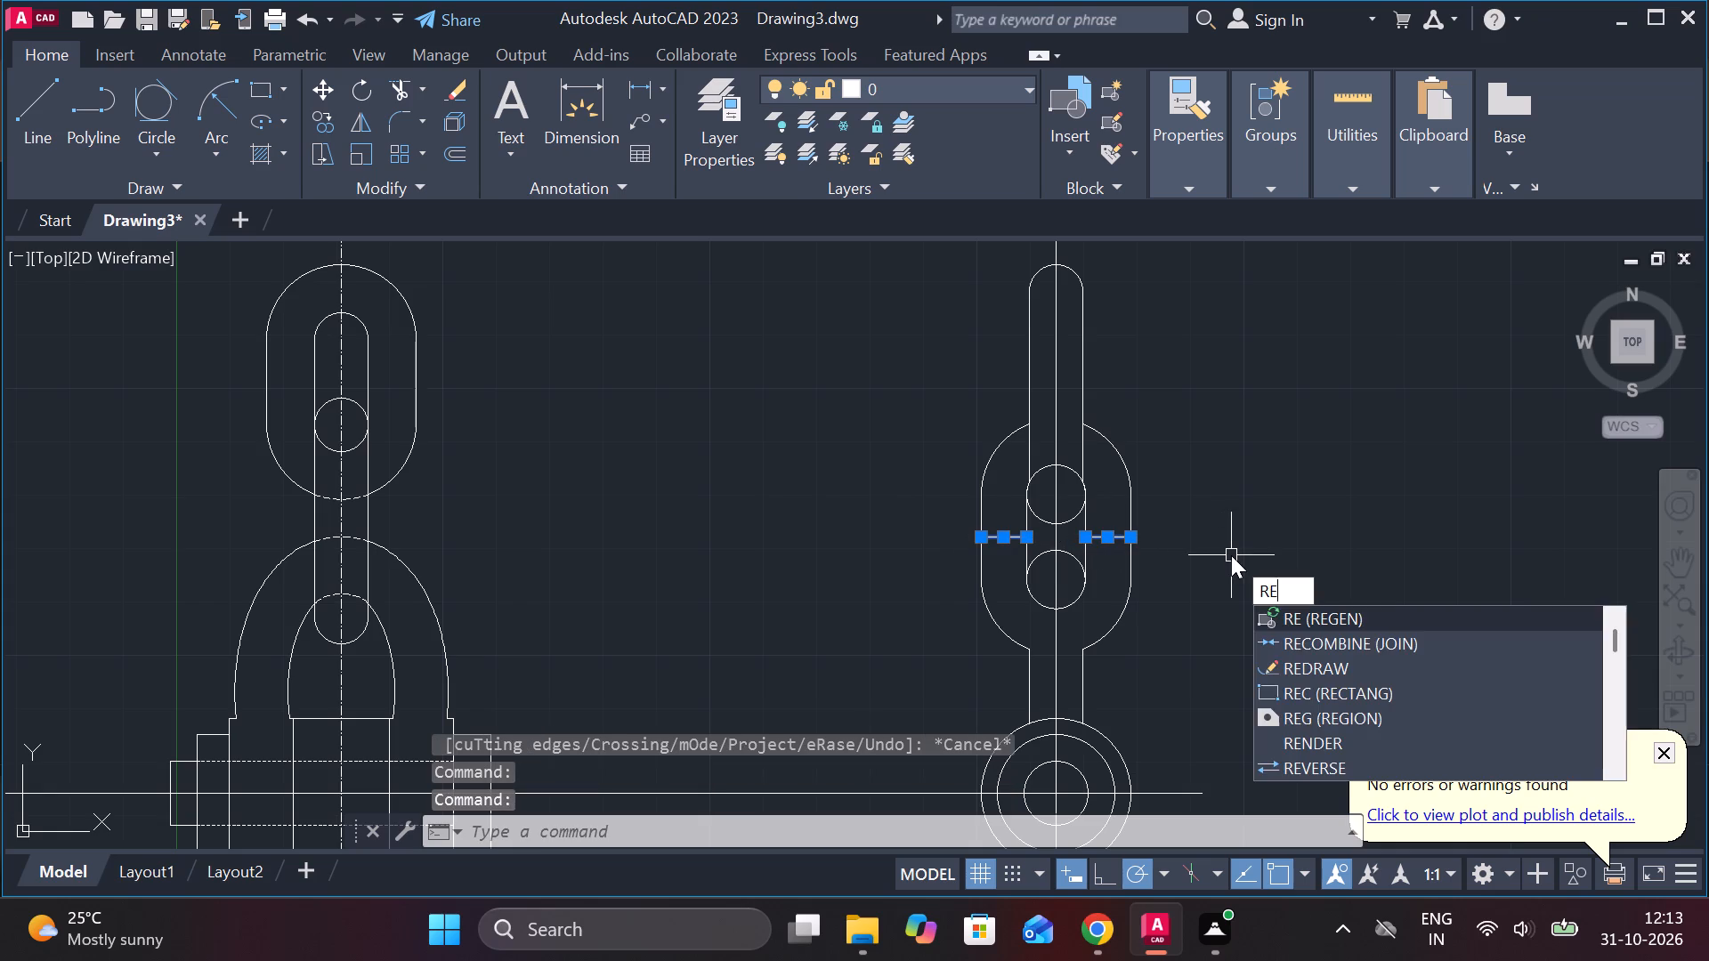
key(BackSpace)
key(BackSpace)
text(e)
key(space)
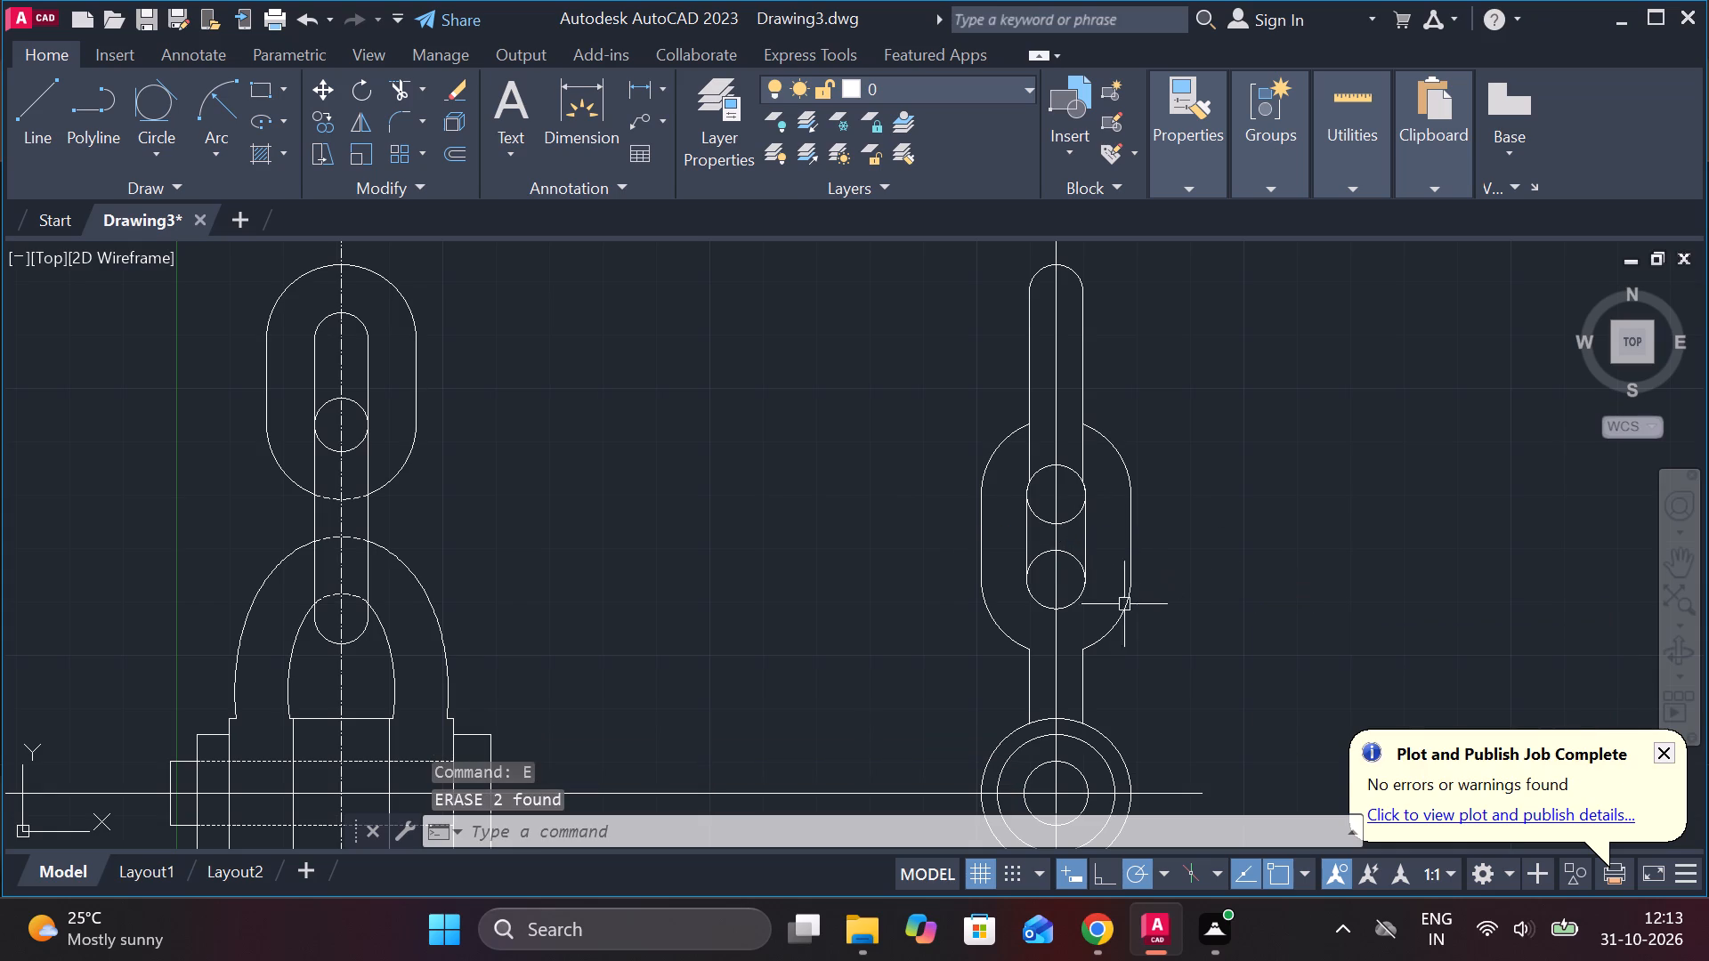
Give the side view's vertical axis line a centre linetype.
click(1054, 537)
click(1195, 194)
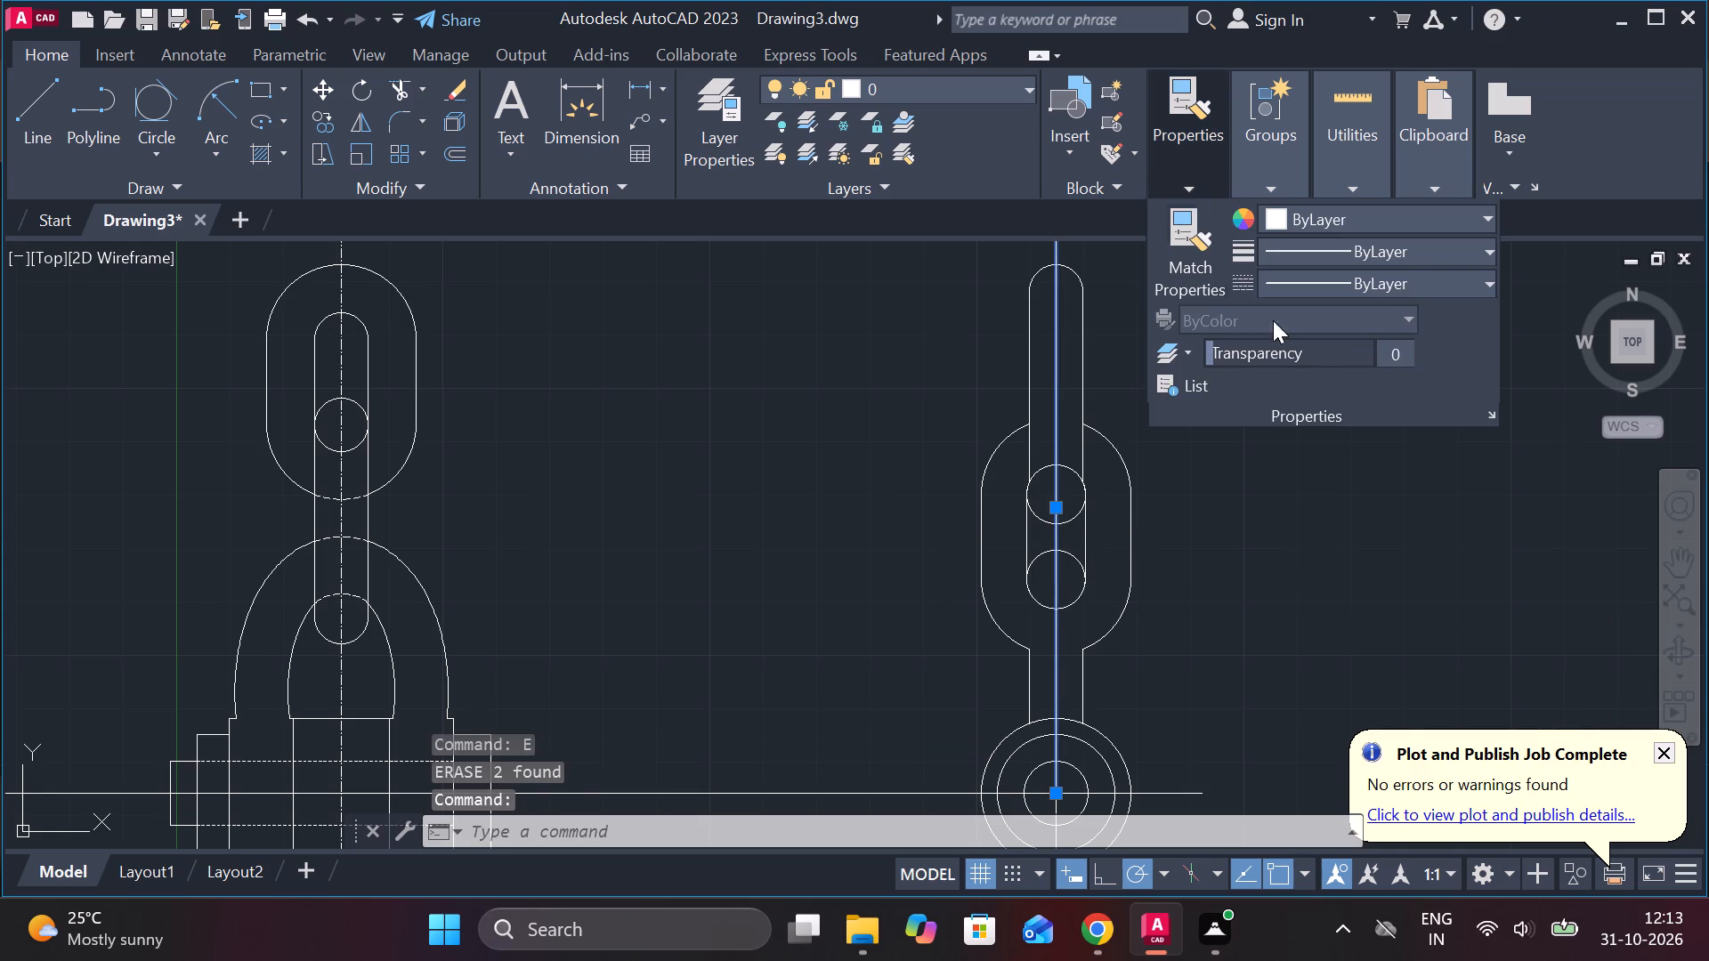
click(1379, 297)
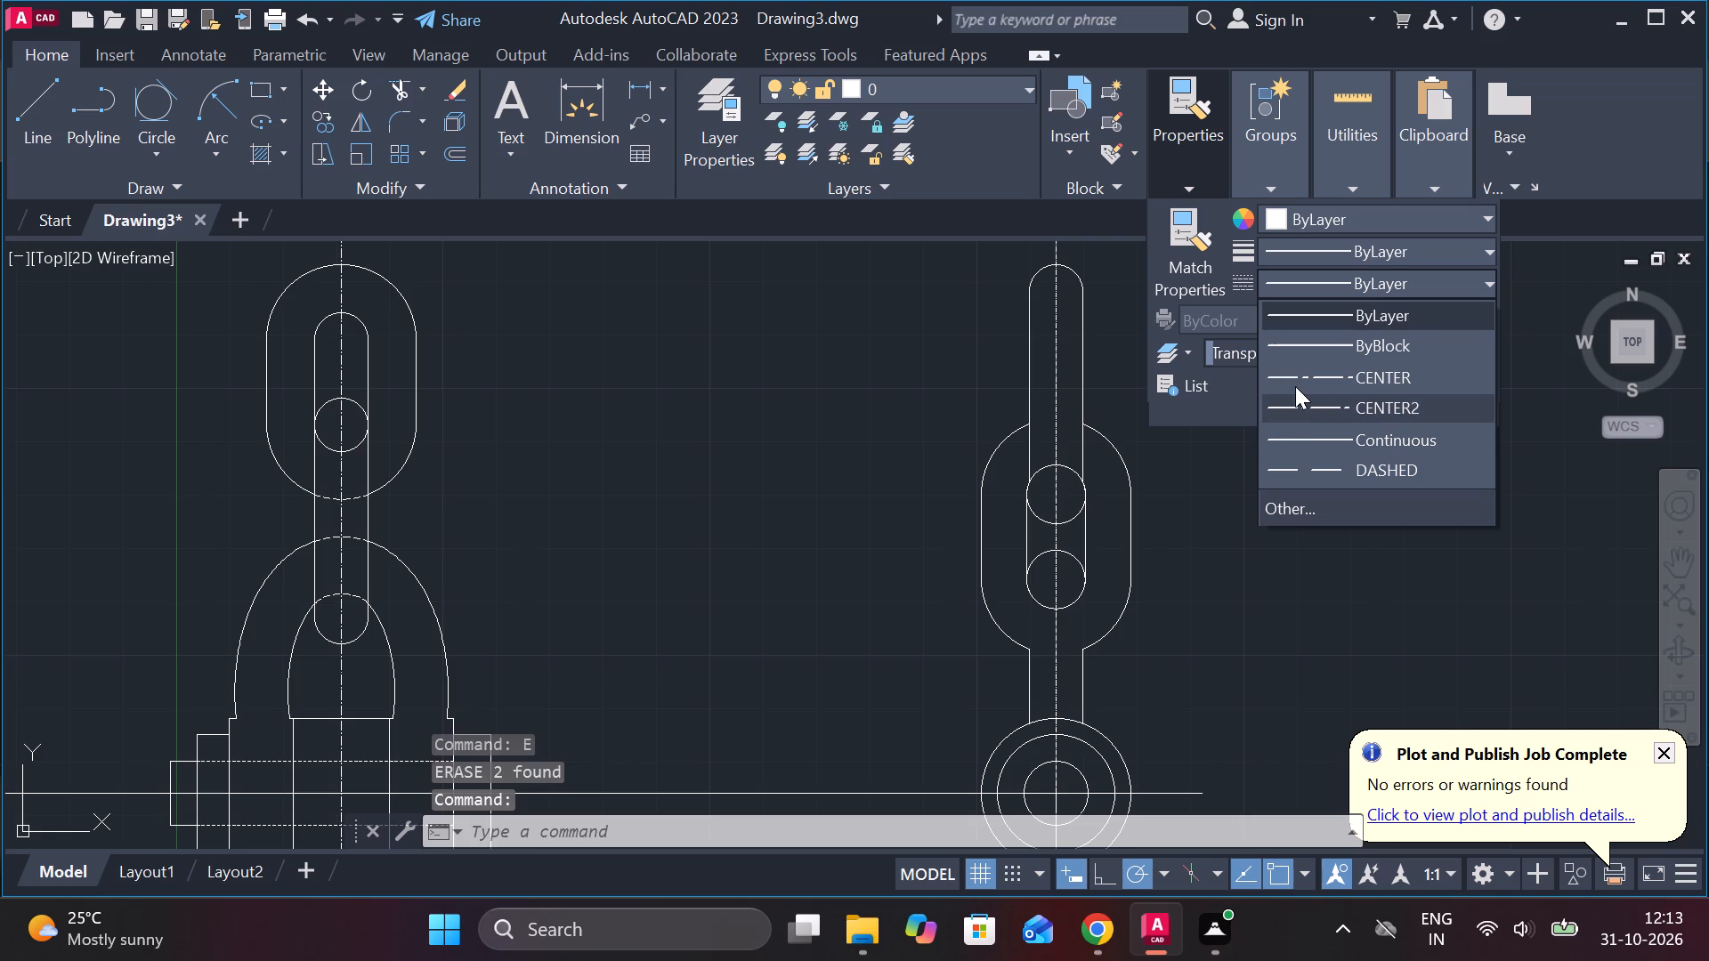
click(1295, 386)
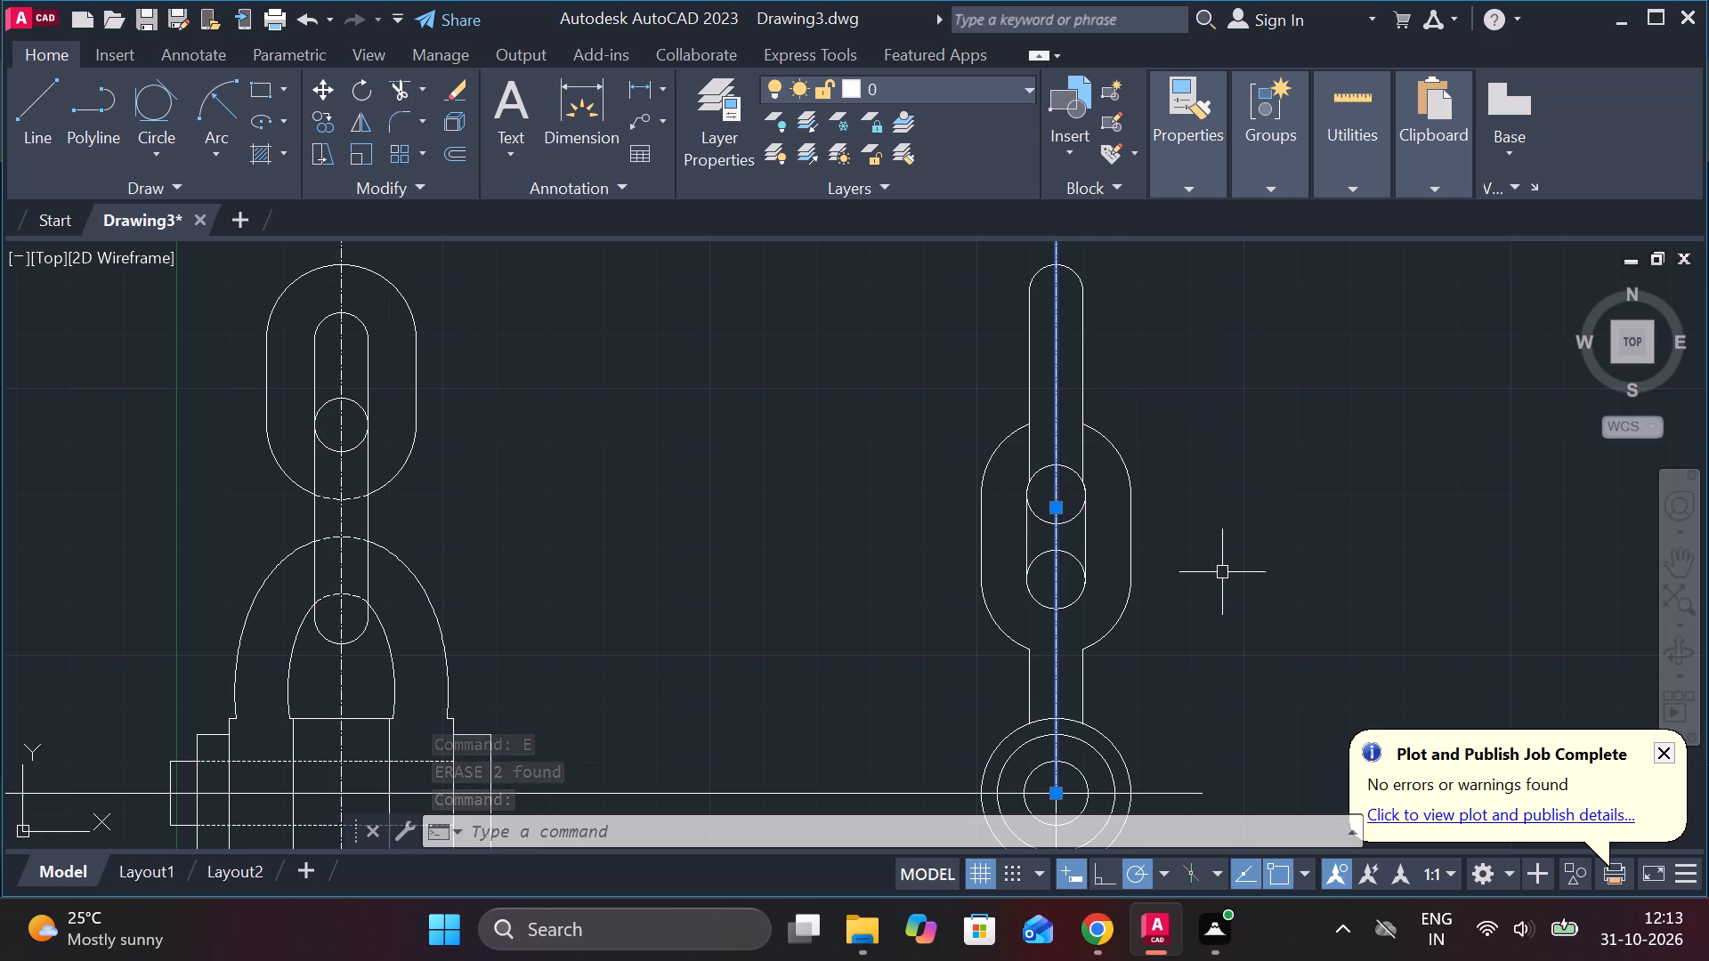
key(Escape)
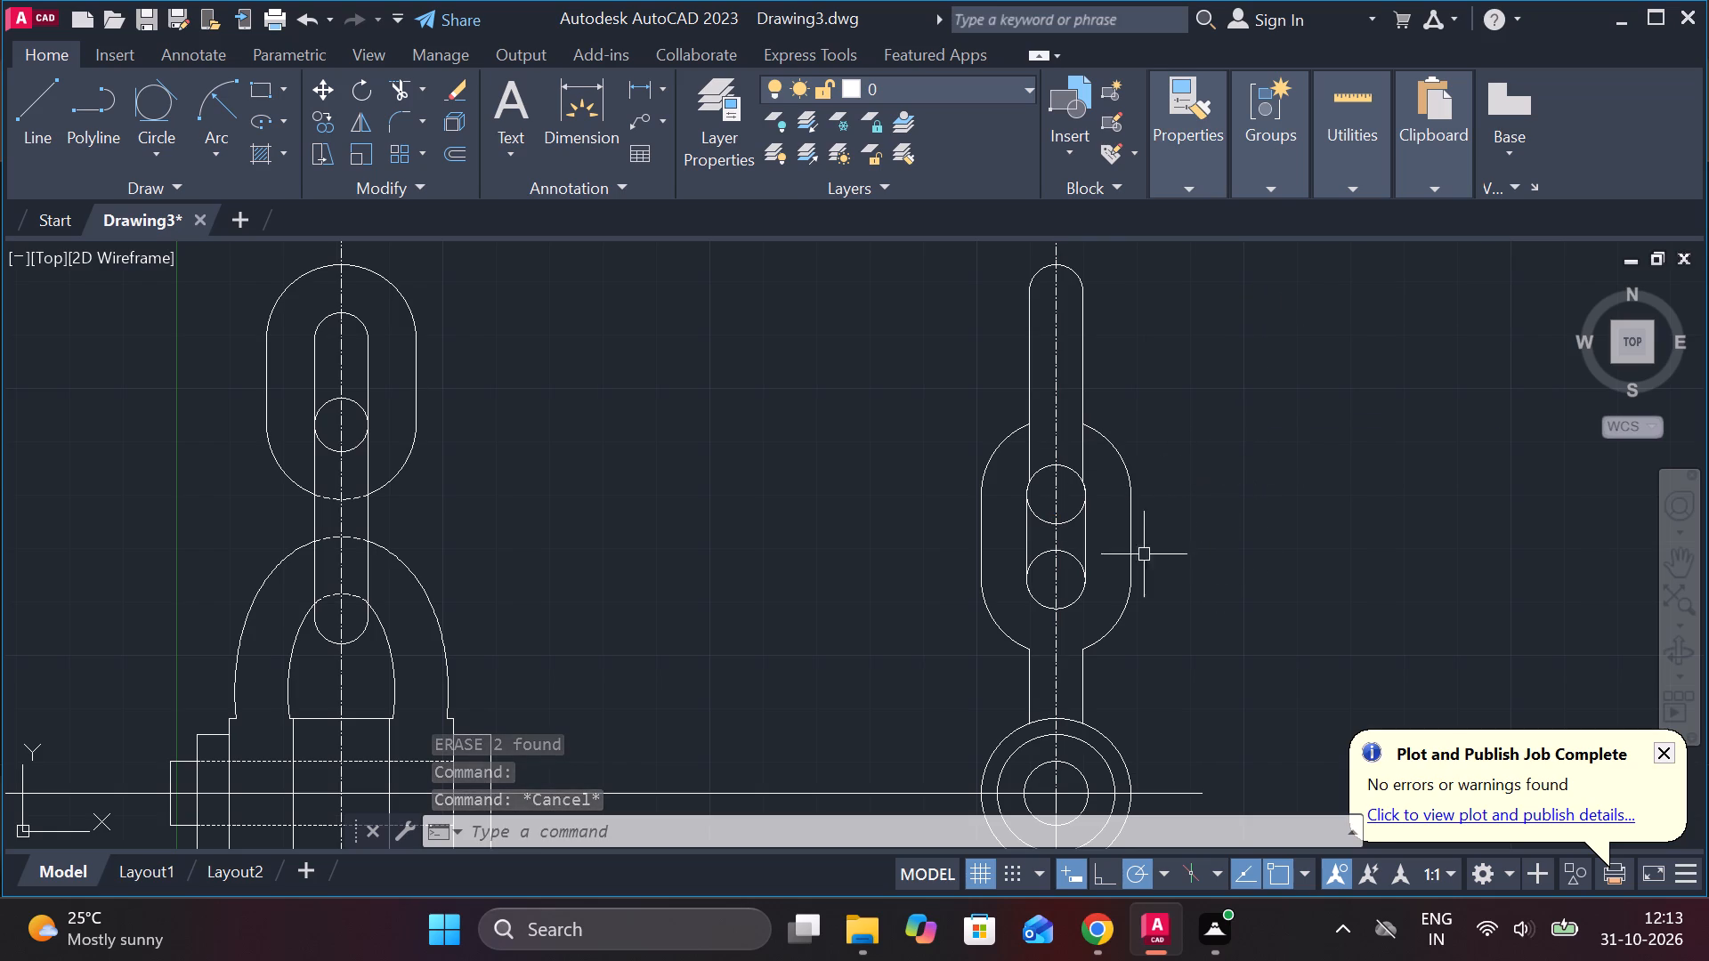
Extend the two vertical side lines below the side-view link down to the concentric circles of the eye.
scroll(1036, 531, up, 1)
scroll(1036, 531, down, 3)
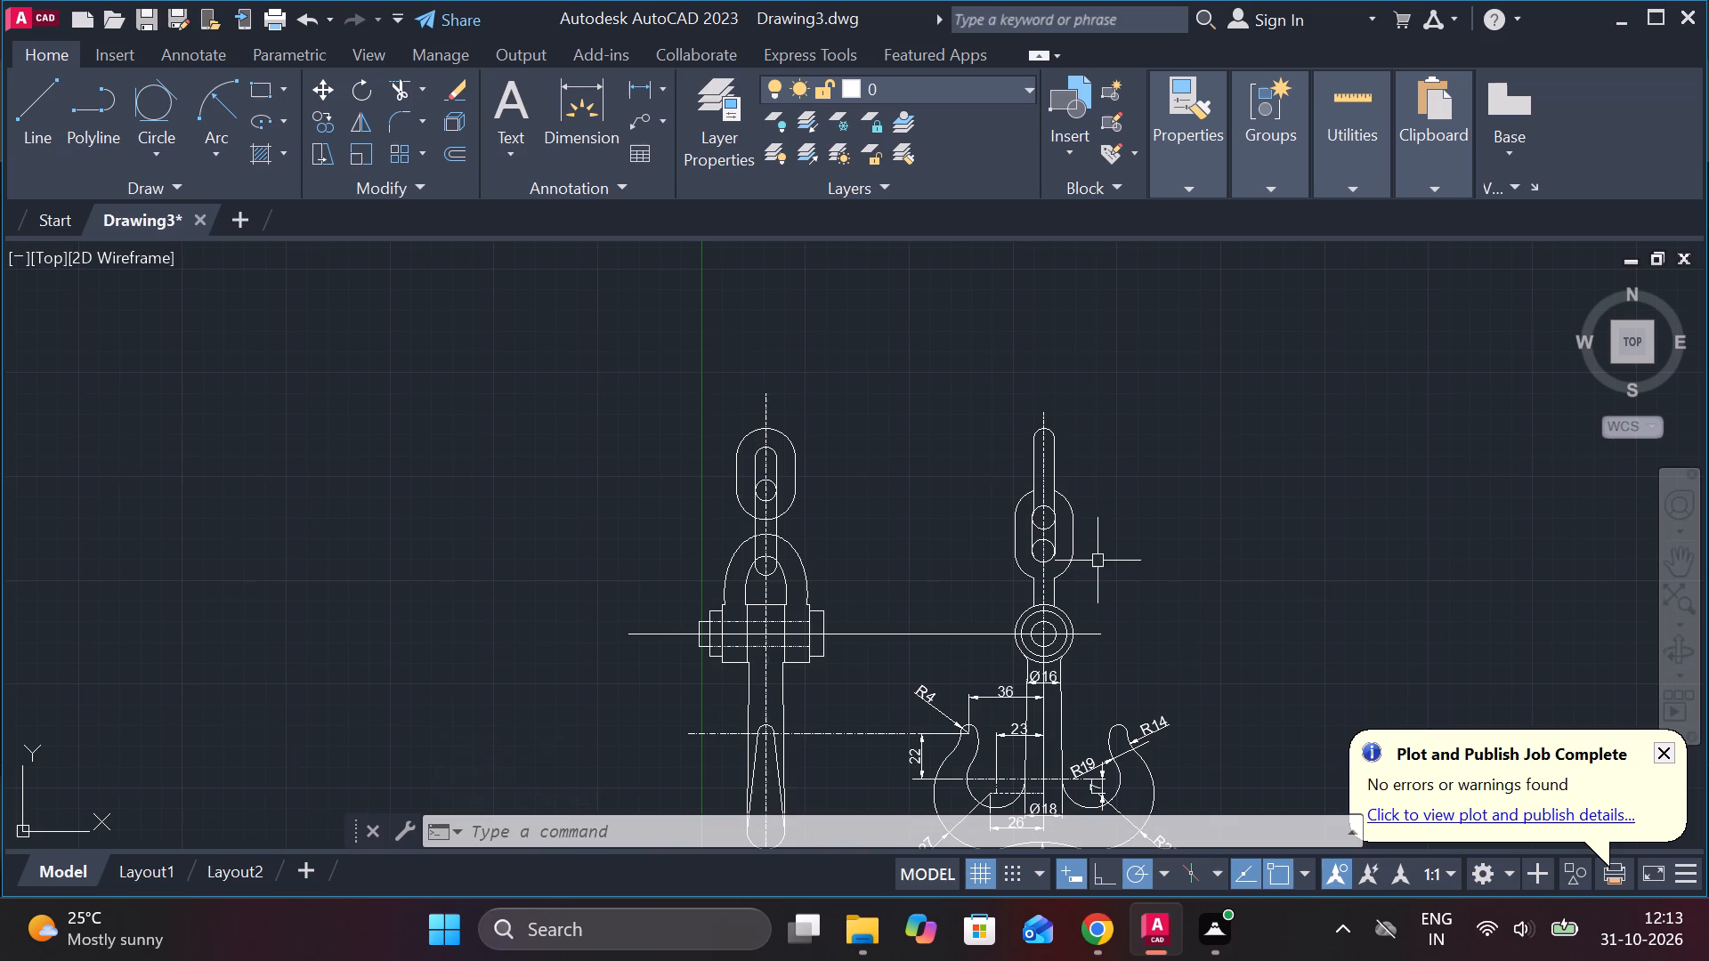
scroll(1103, 577, up, 2)
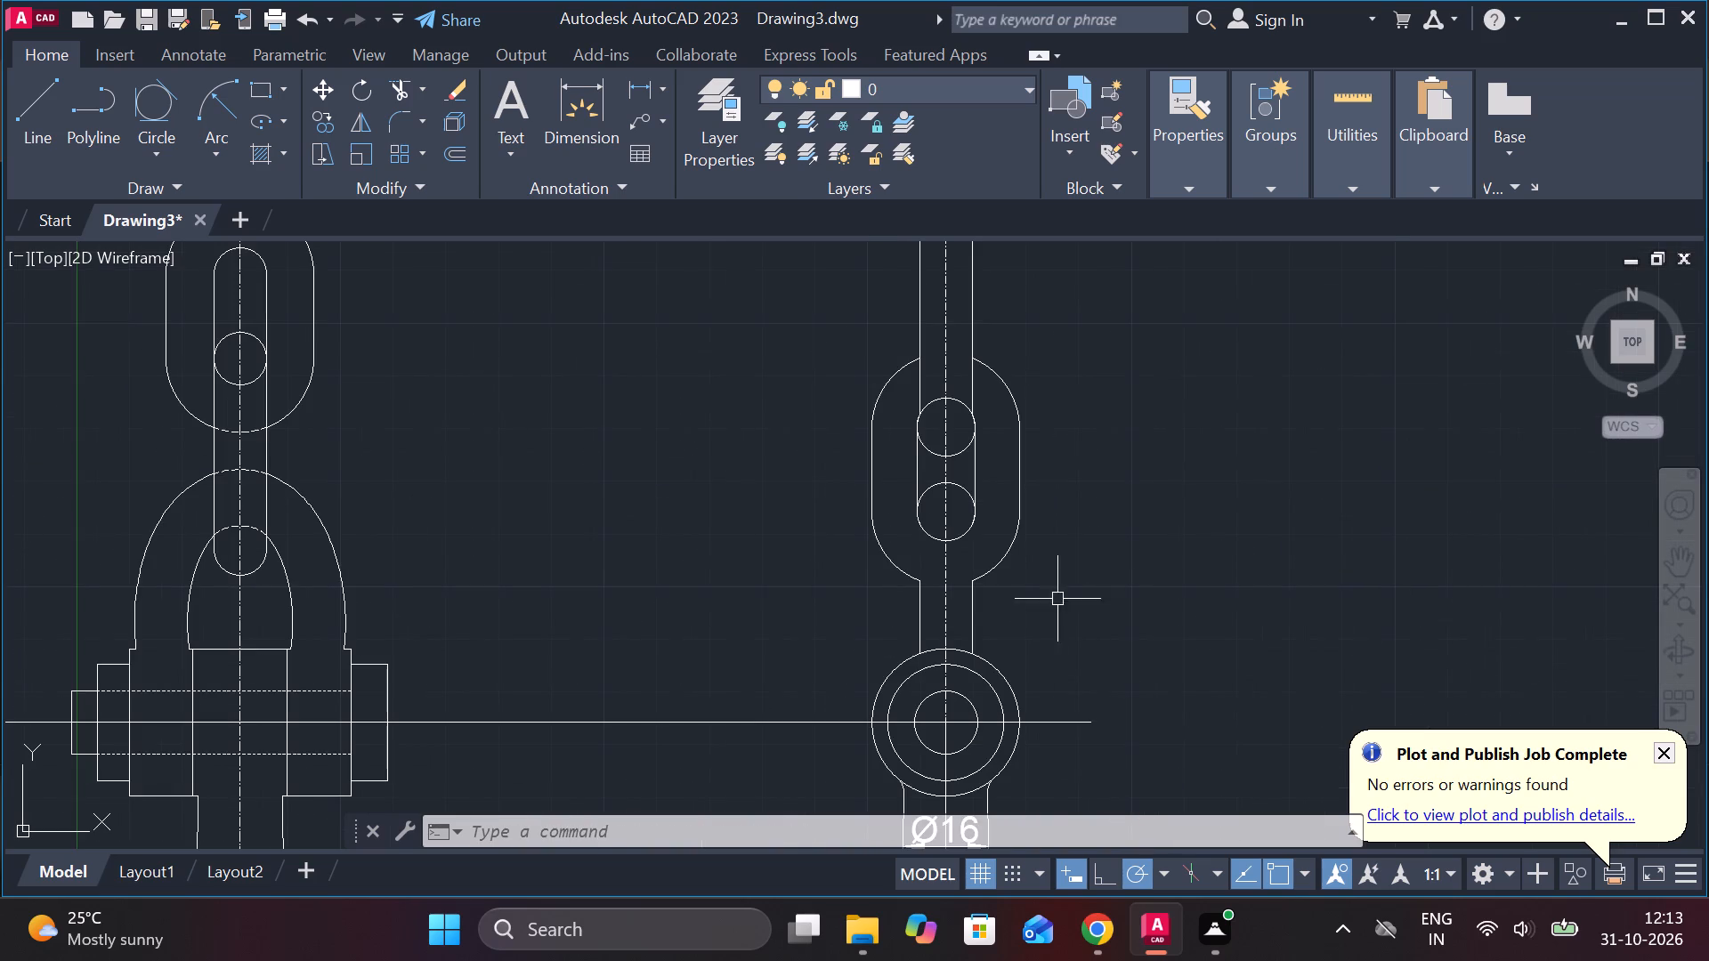
text(ex)
key(space)
click(925, 602)
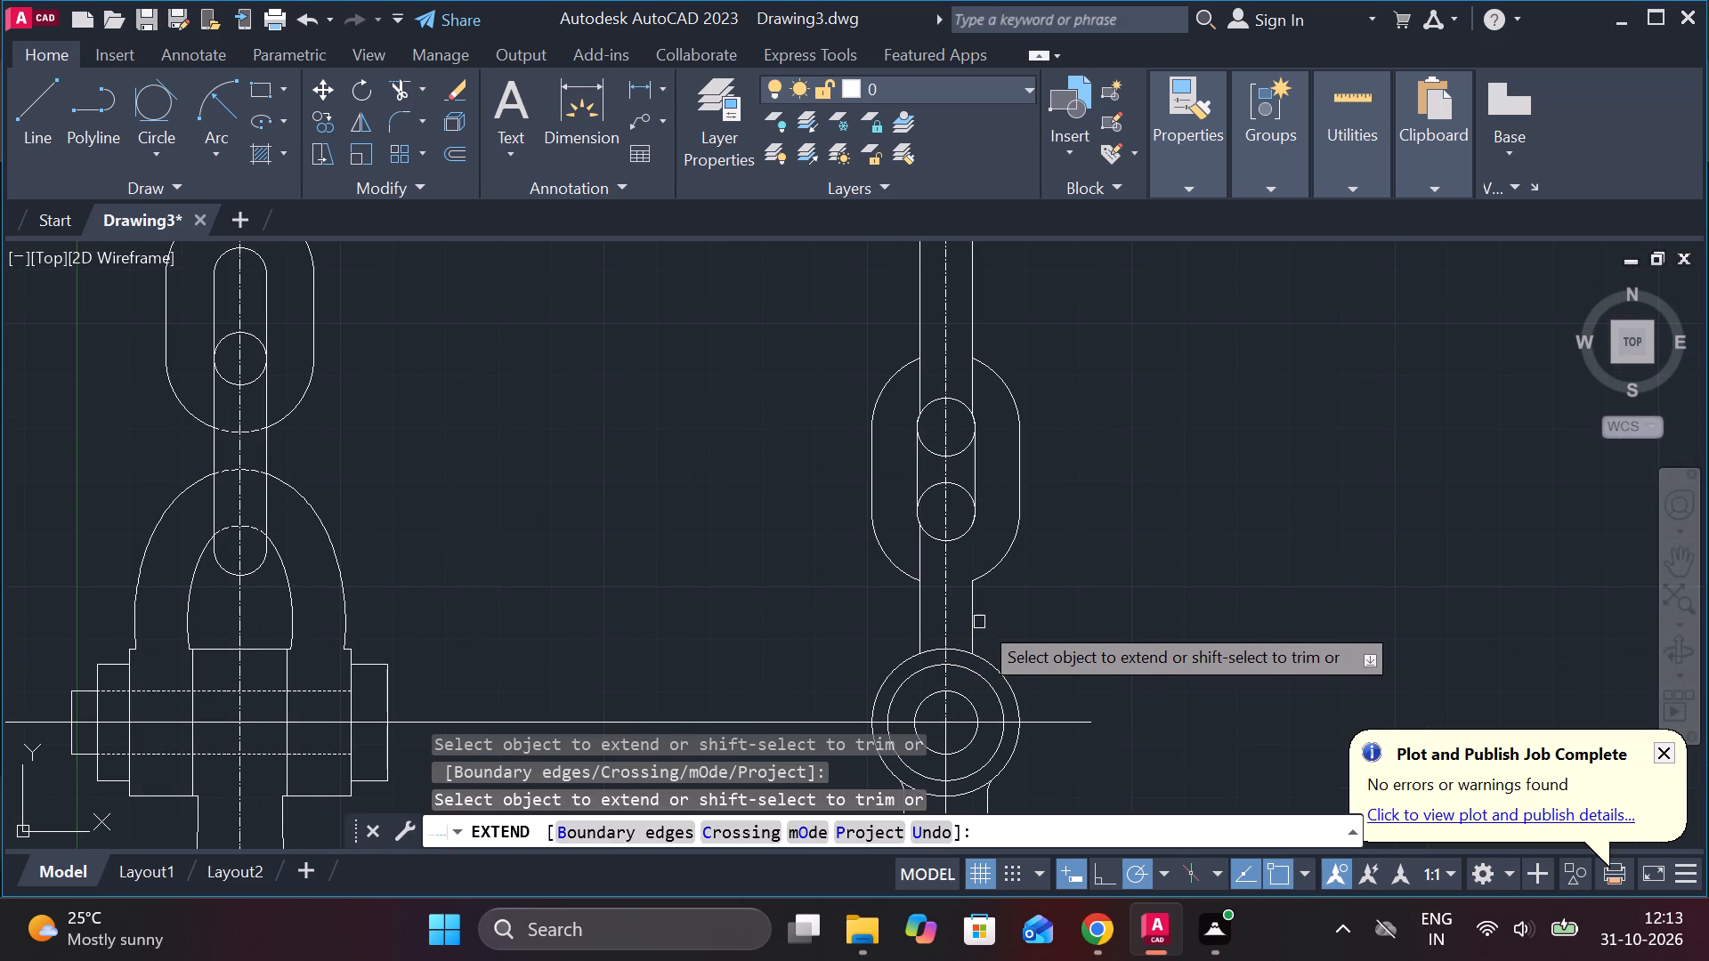
click(975, 618)
click(973, 601)
scroll(1005, 628, up, 1)
key(Escape)
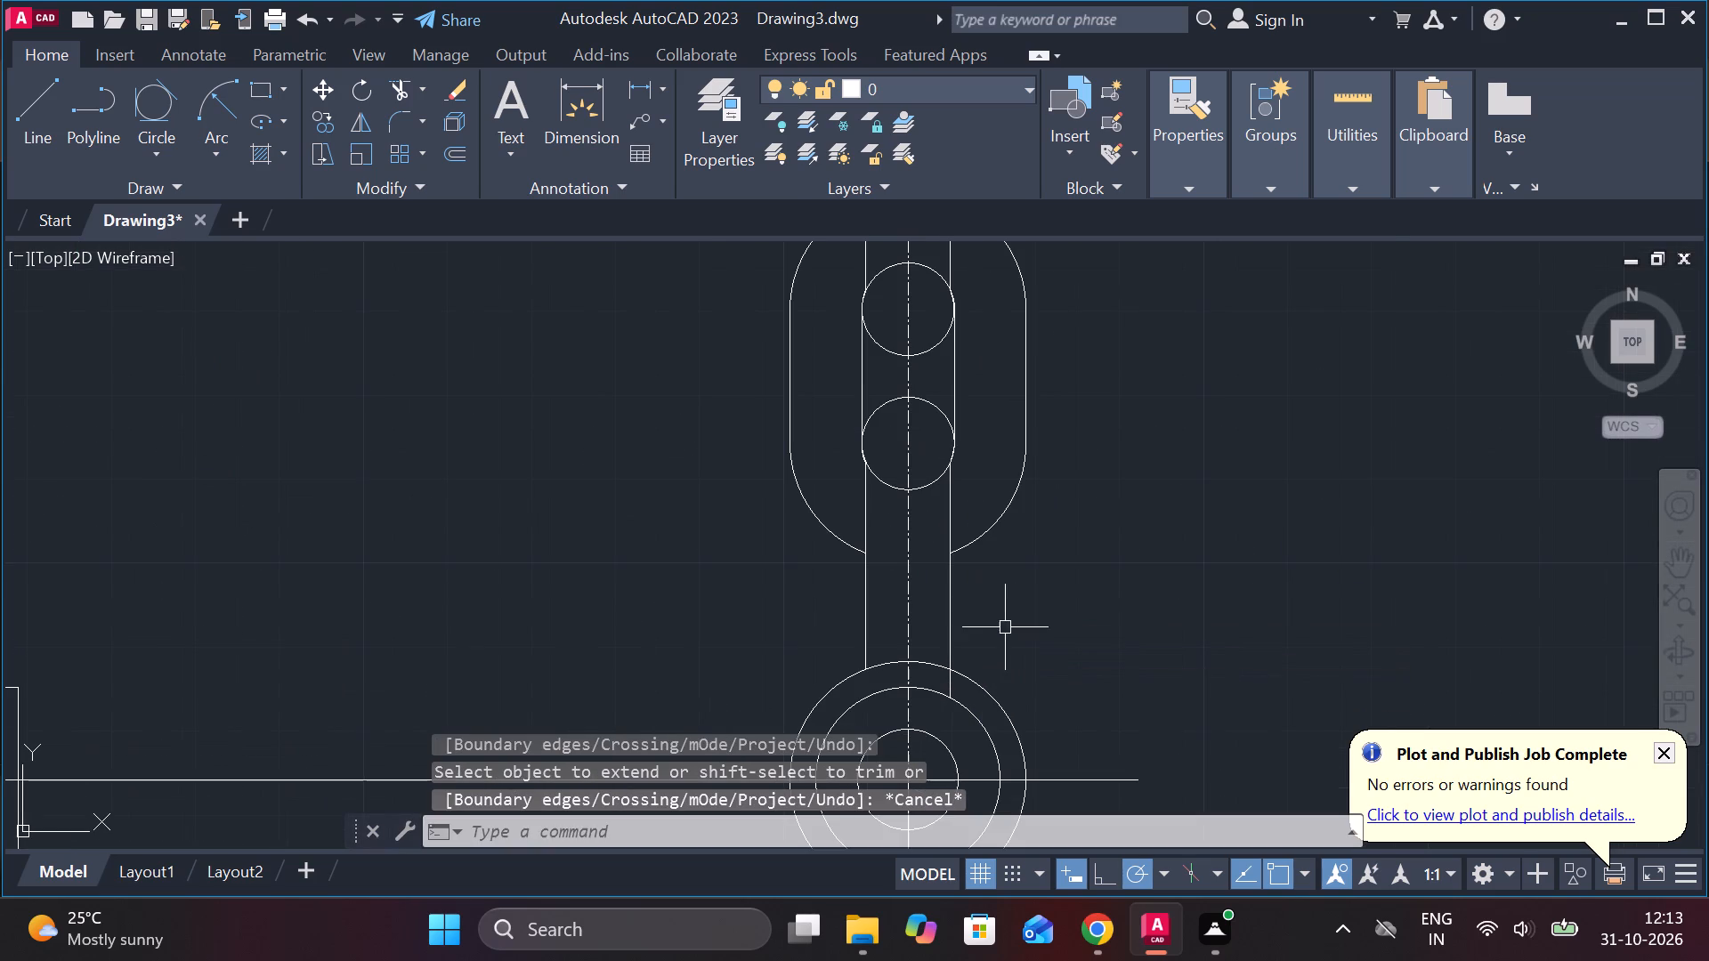
Trim the end of the right vertical side line that runs inside the eye's outer circle.
text(tr)
key(space)
click(945, 685)
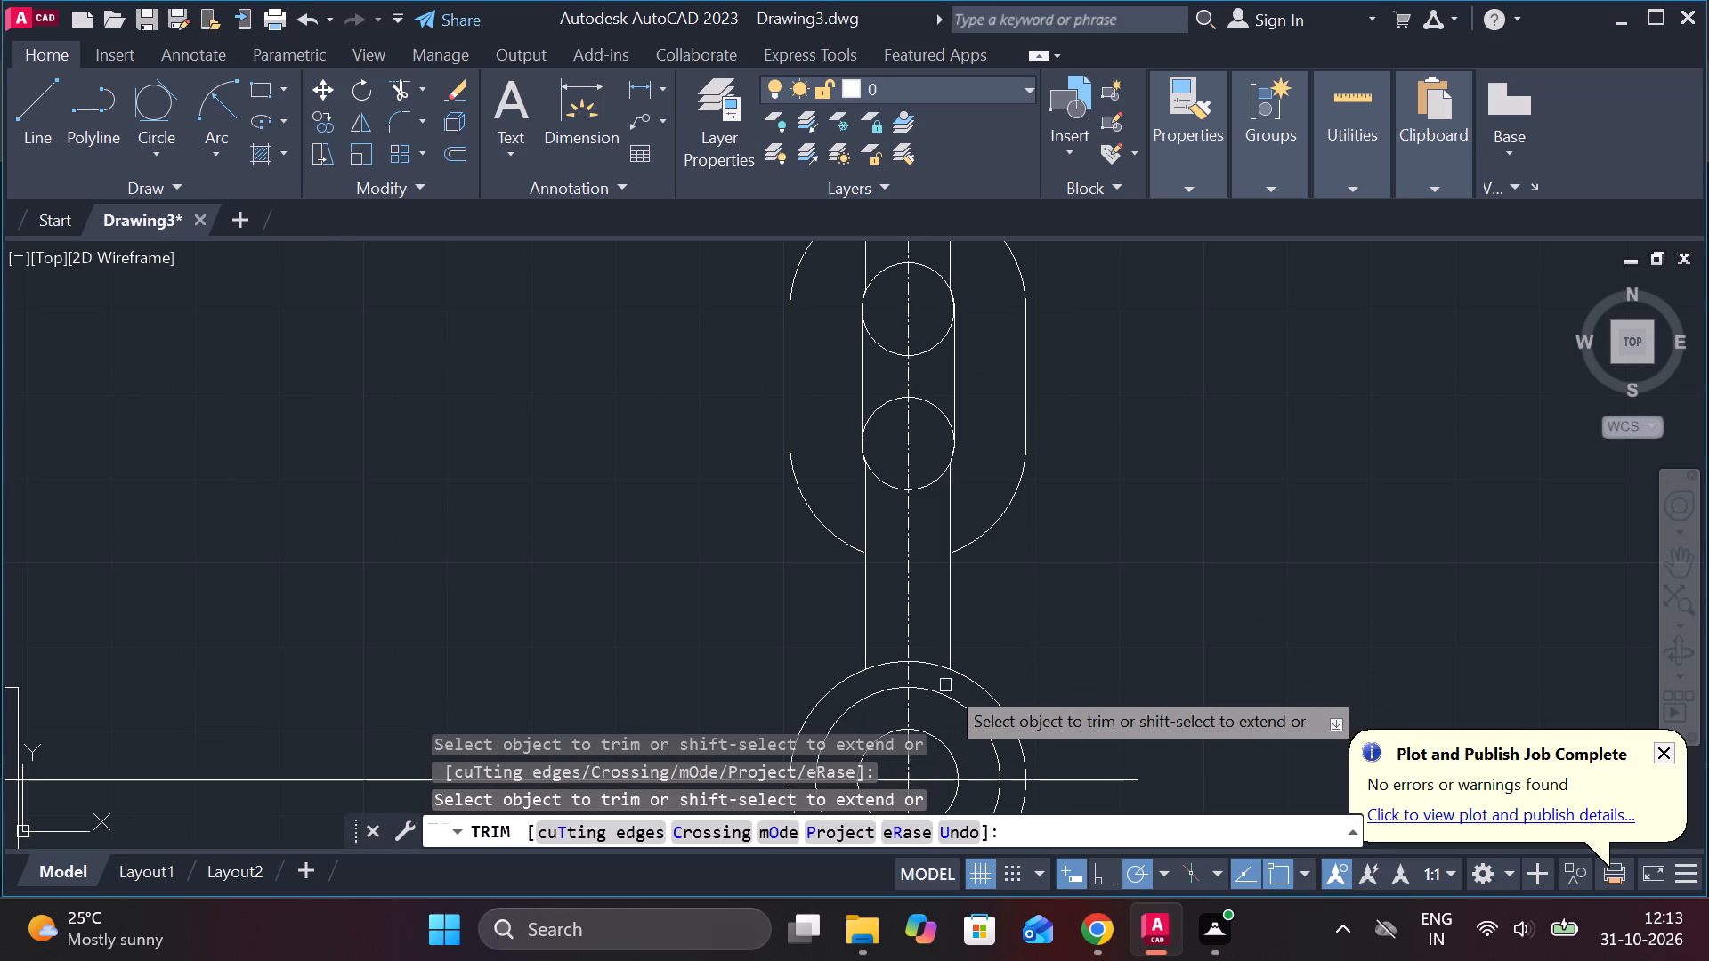
scroll(1191, 642, down, 3)
middle_drag(1232, 614, 1219, 458)
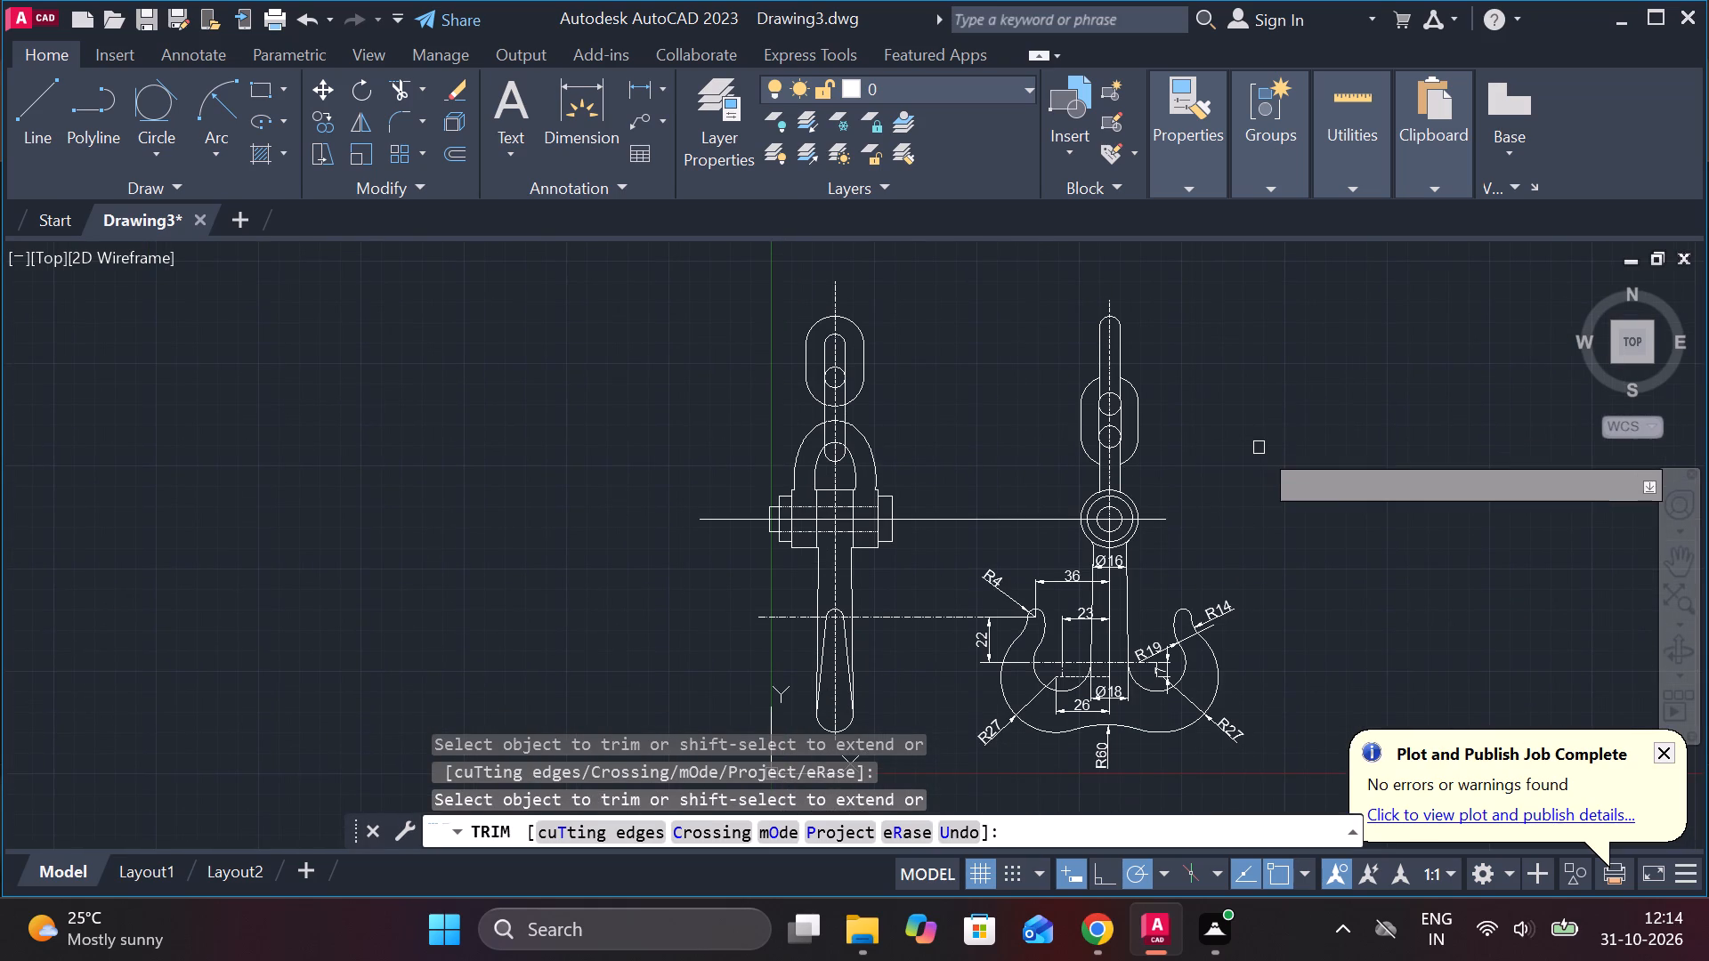
key(Escape)
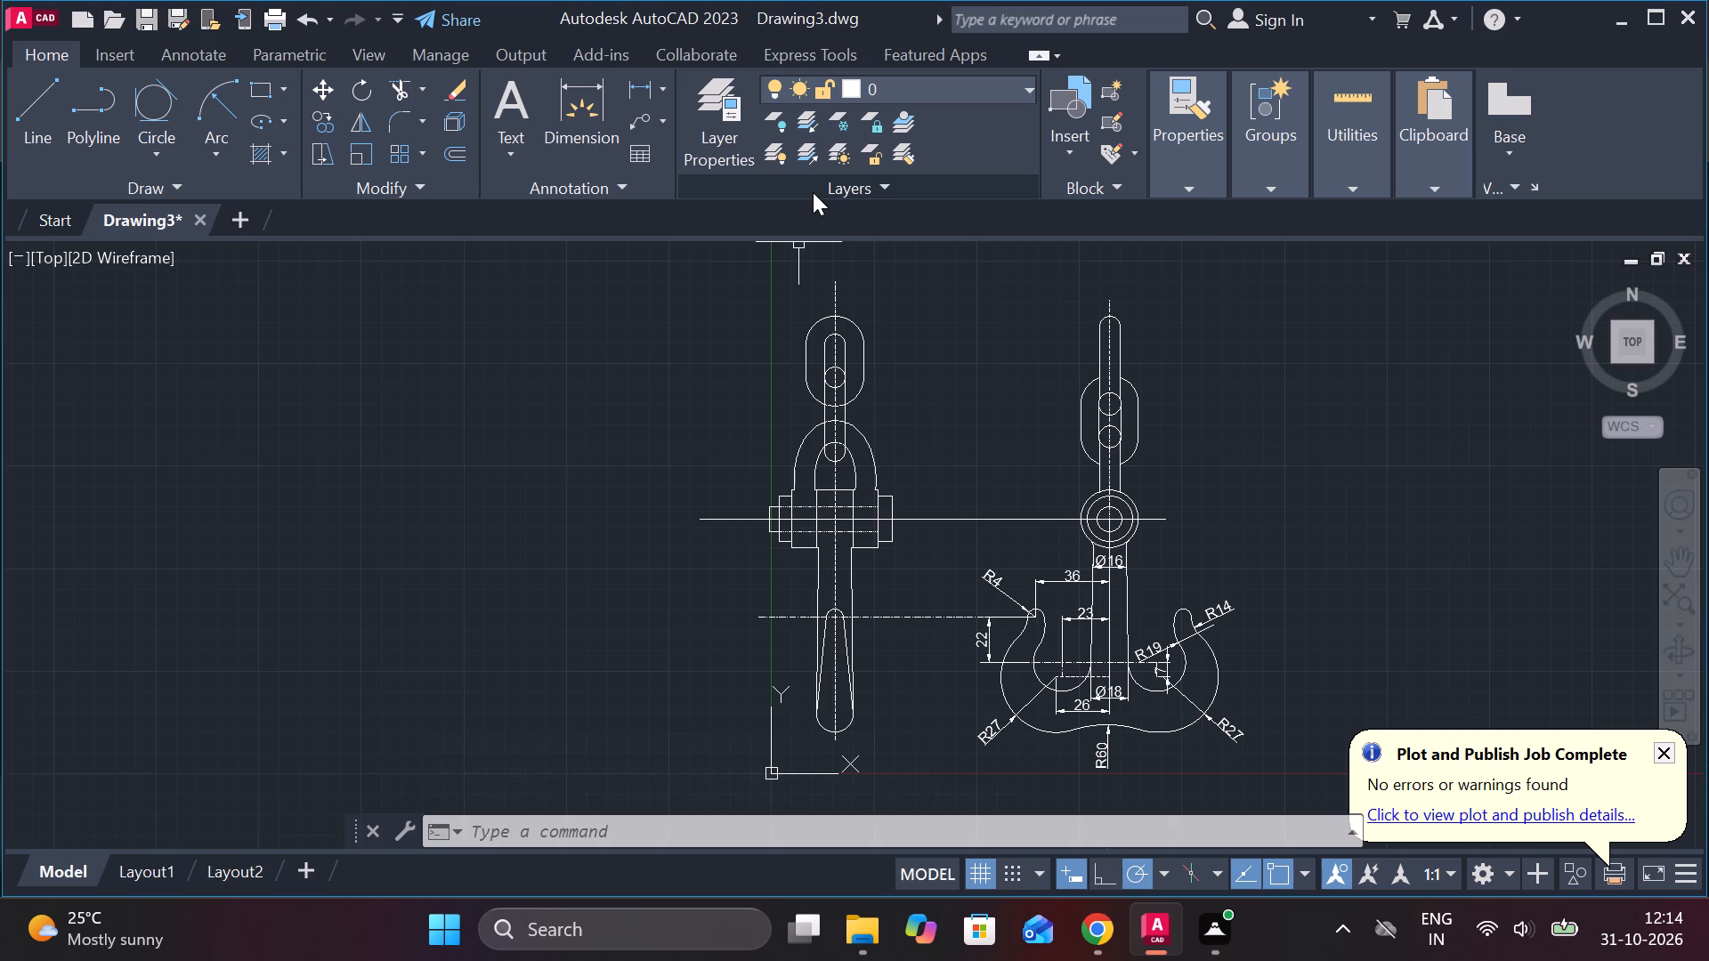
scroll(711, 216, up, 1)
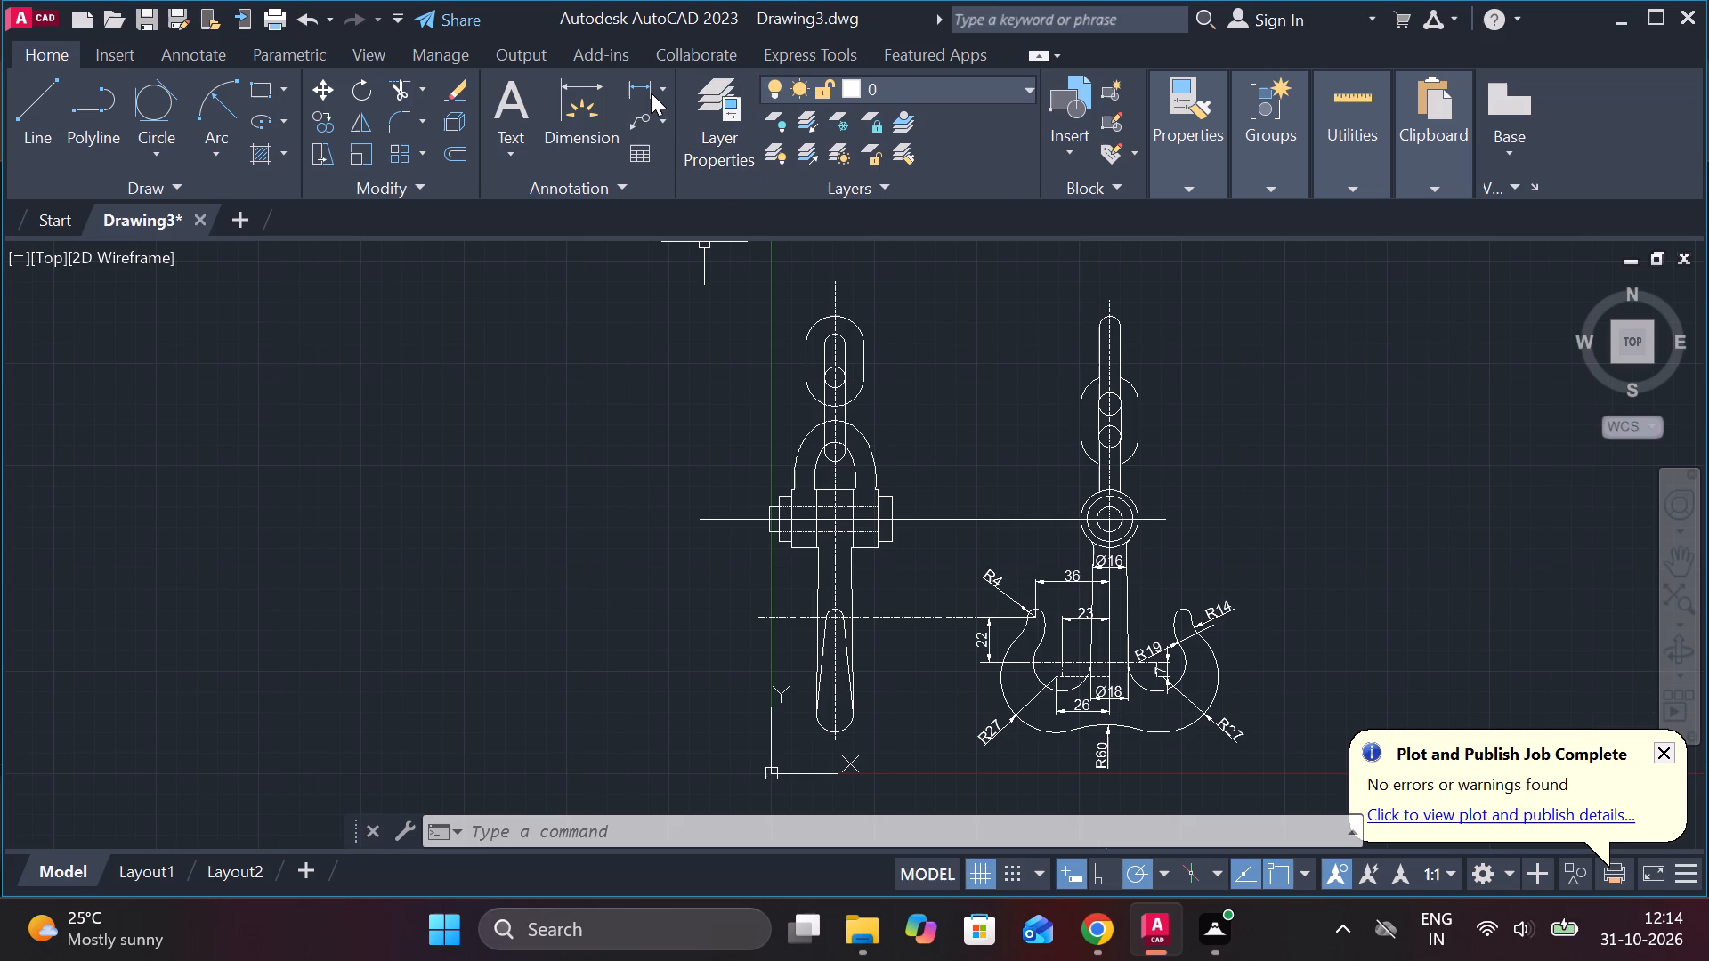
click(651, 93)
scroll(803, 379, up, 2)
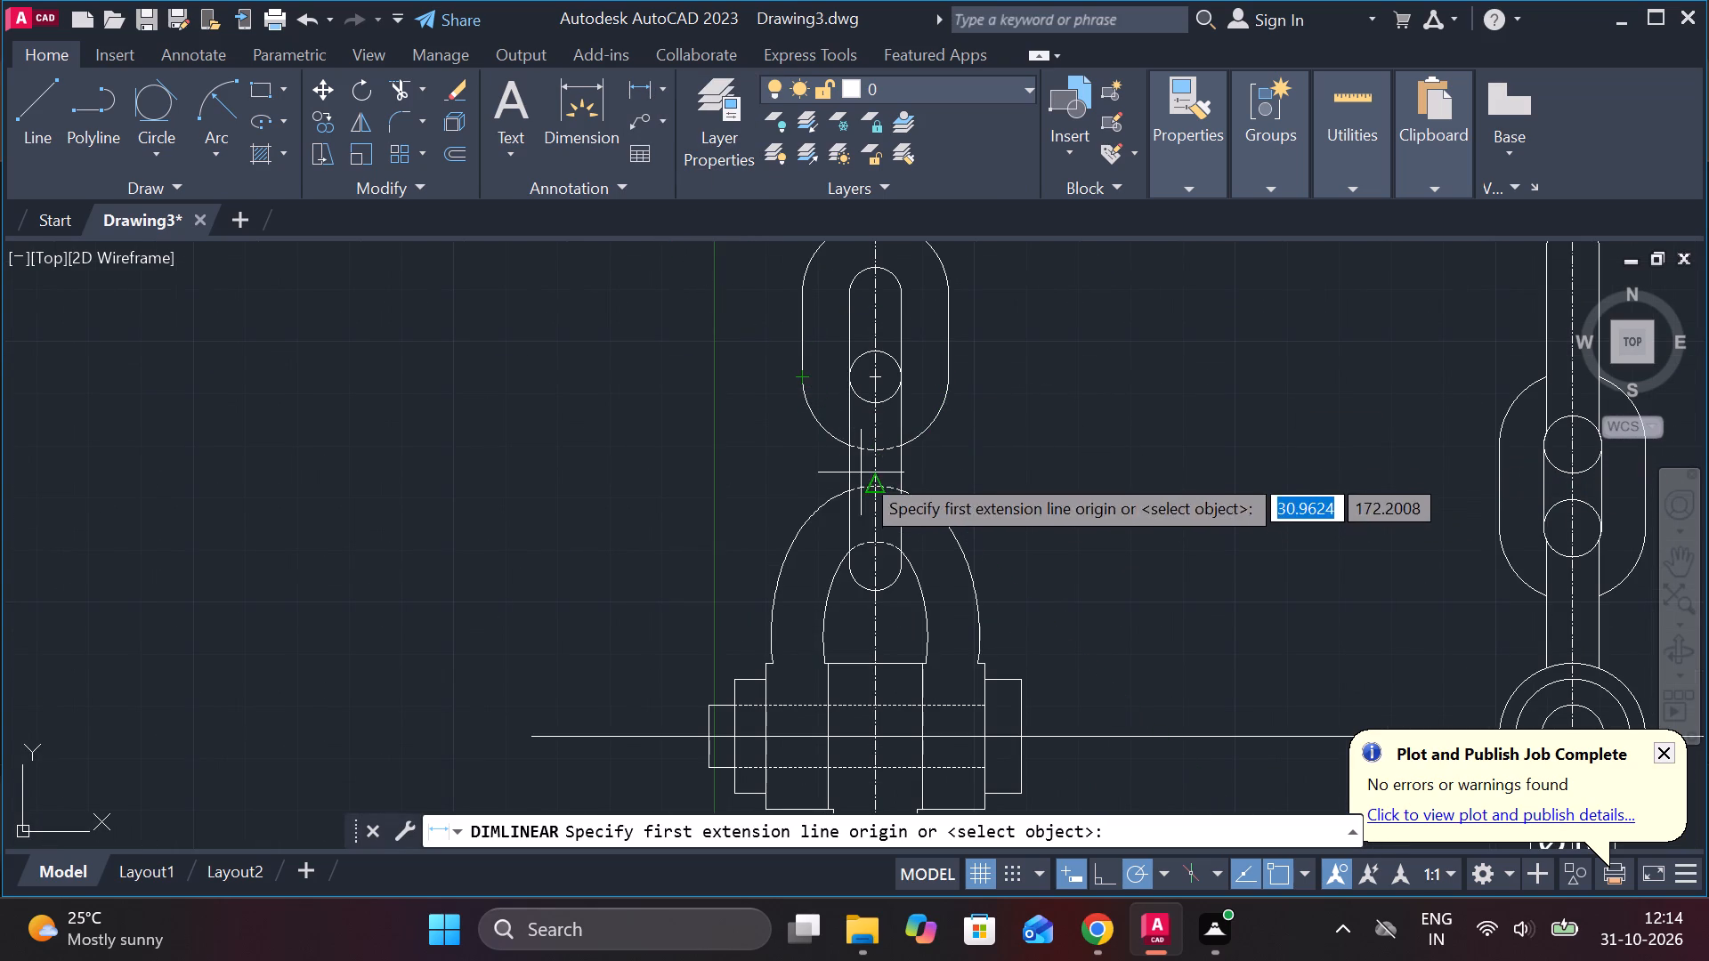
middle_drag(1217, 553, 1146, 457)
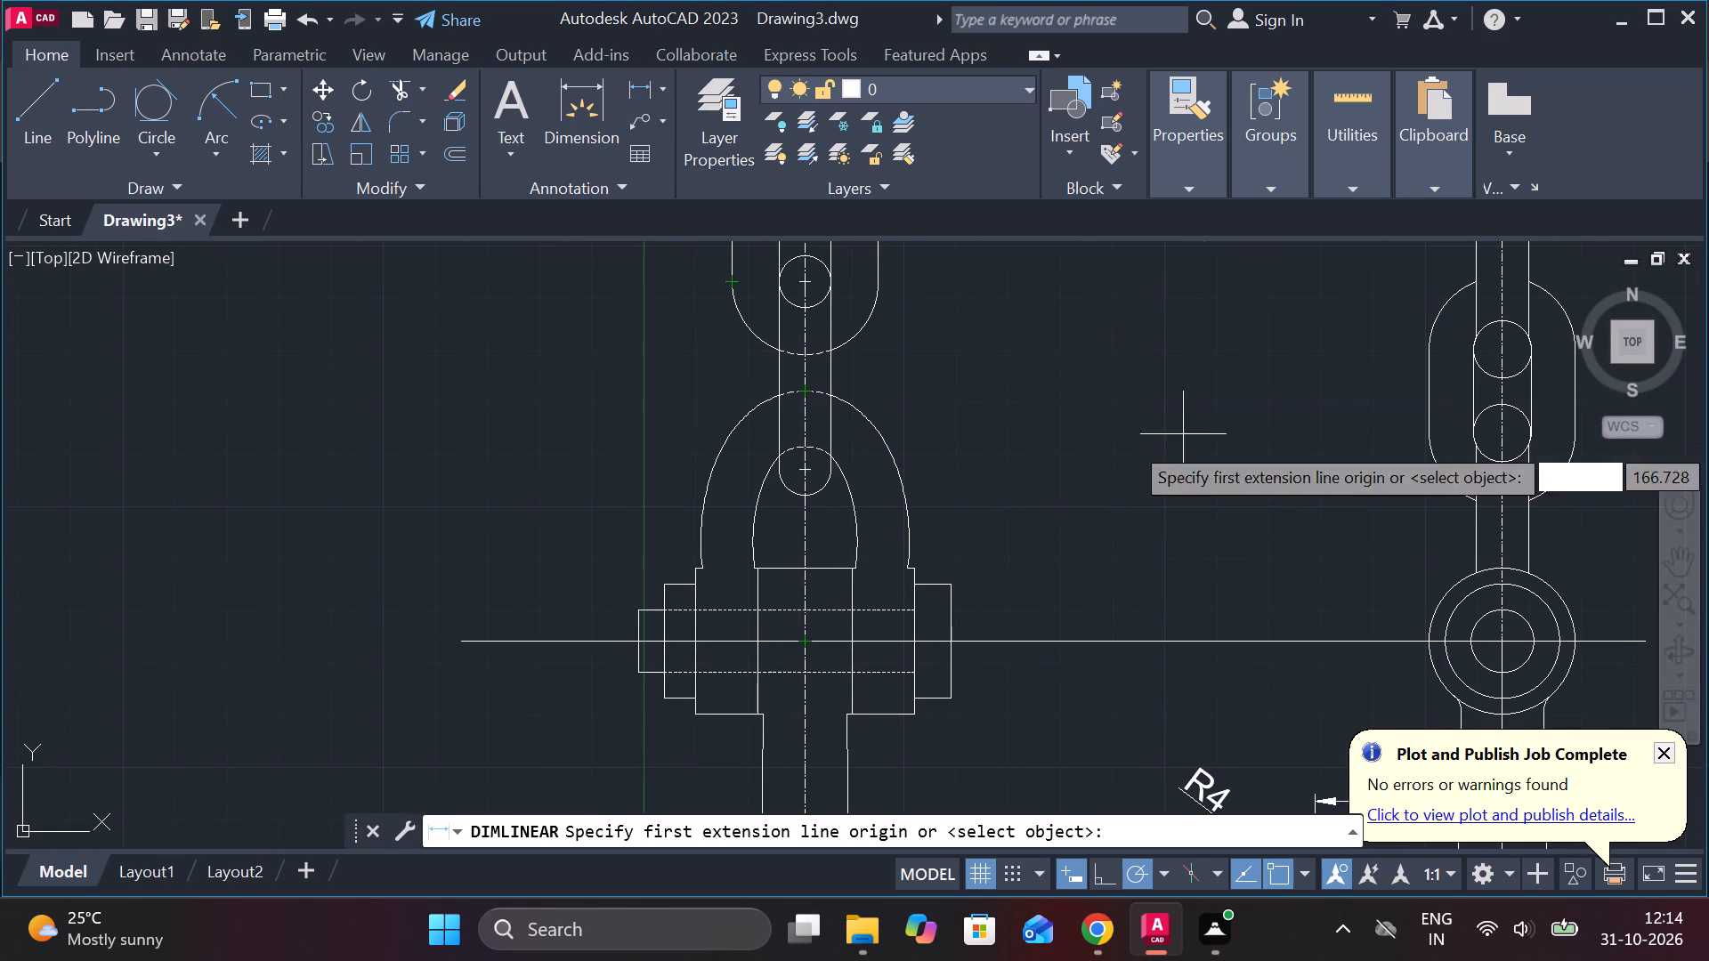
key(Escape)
Set the linetype of the long horizontal axis line through both views to CENTER2.
click(1164, 642)
click(1162, 187)
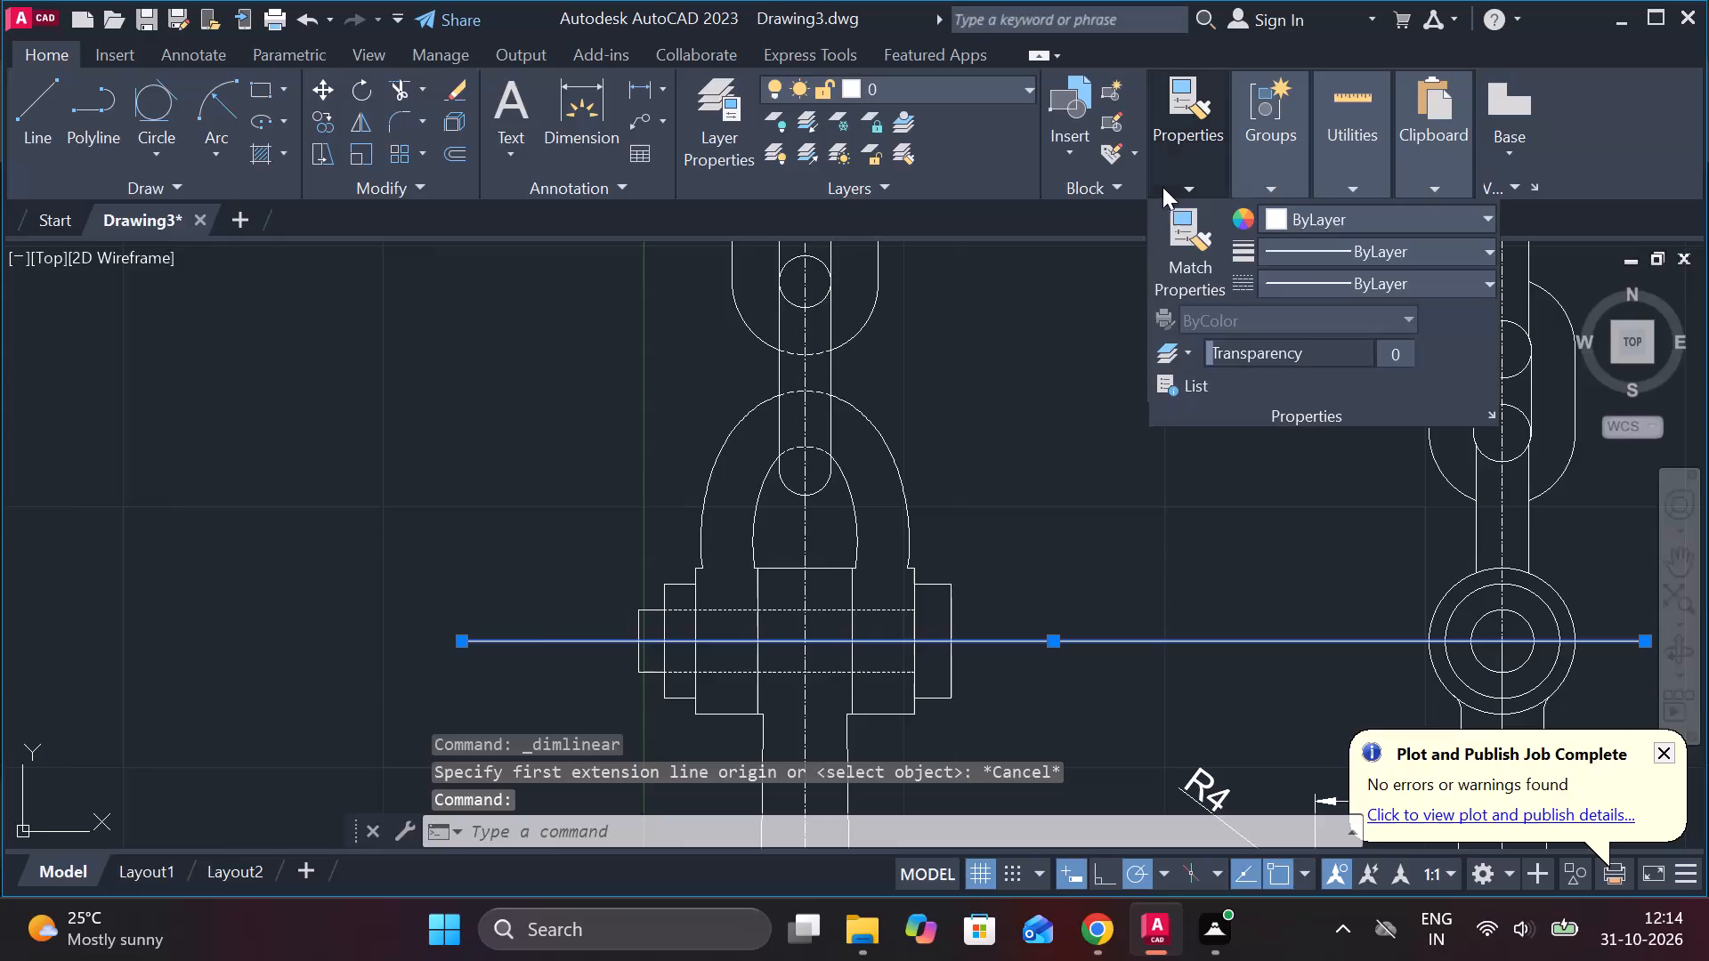
click(1299, 271)
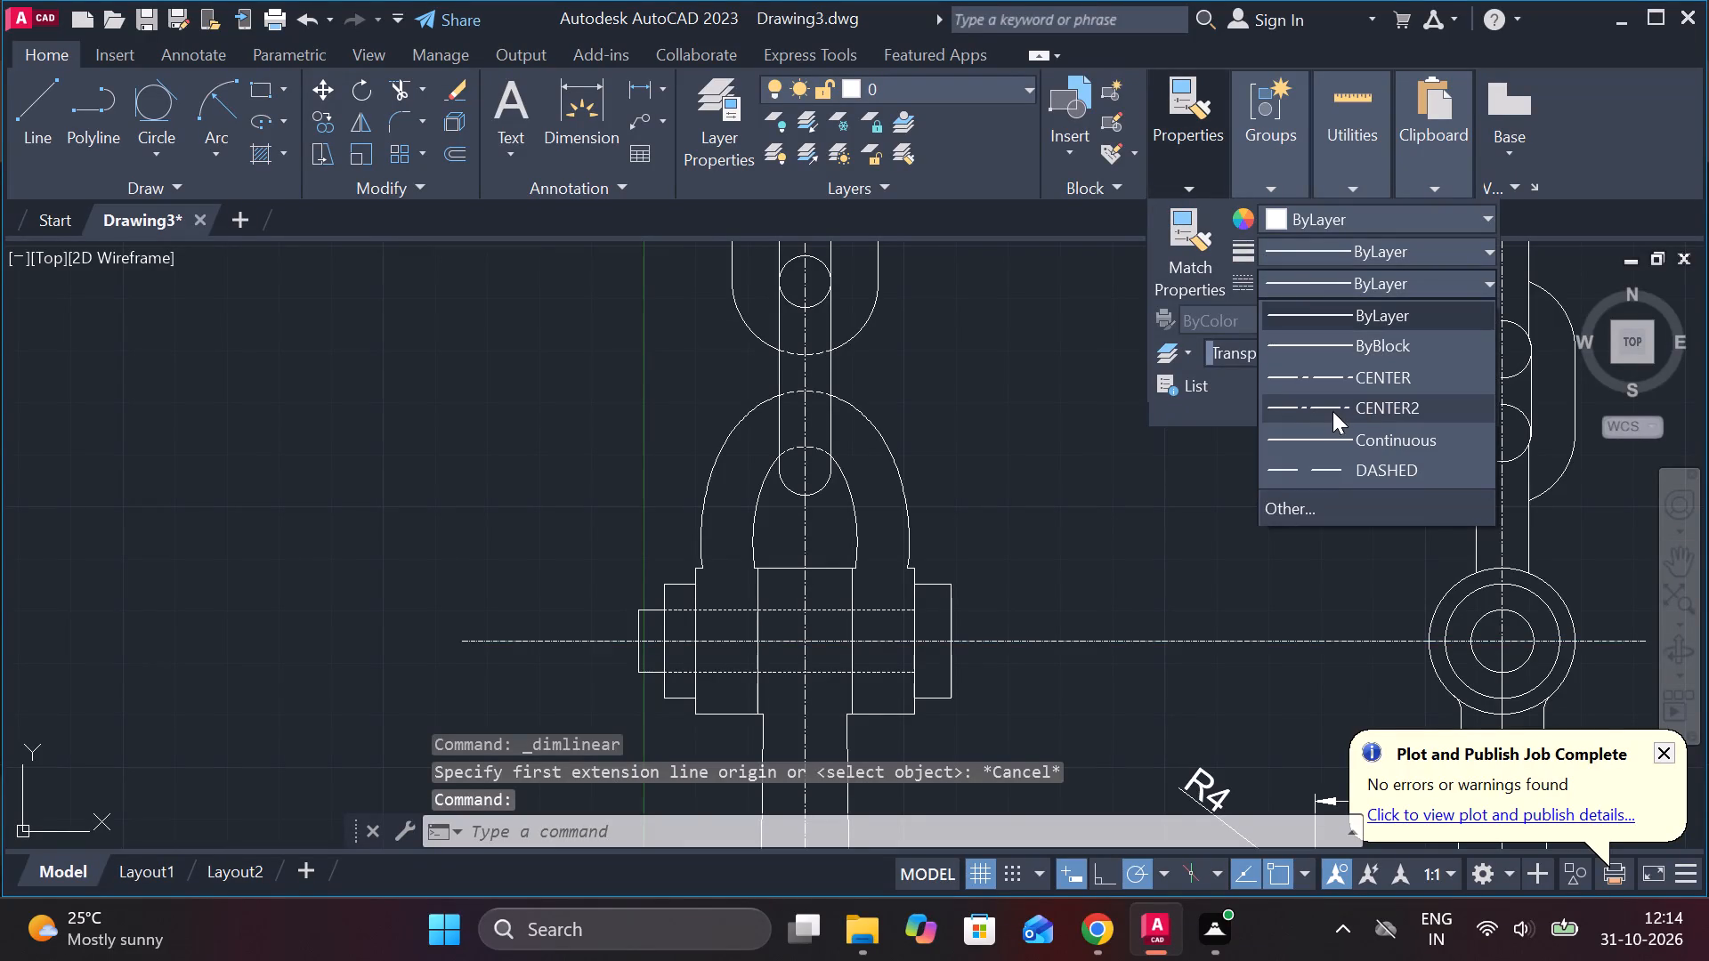
click(1332, 411)
key(Escape)
Add a linear dimension for the width of the pin head right of the shackle, placed above it.
scroll(1157, 551, down, 1)
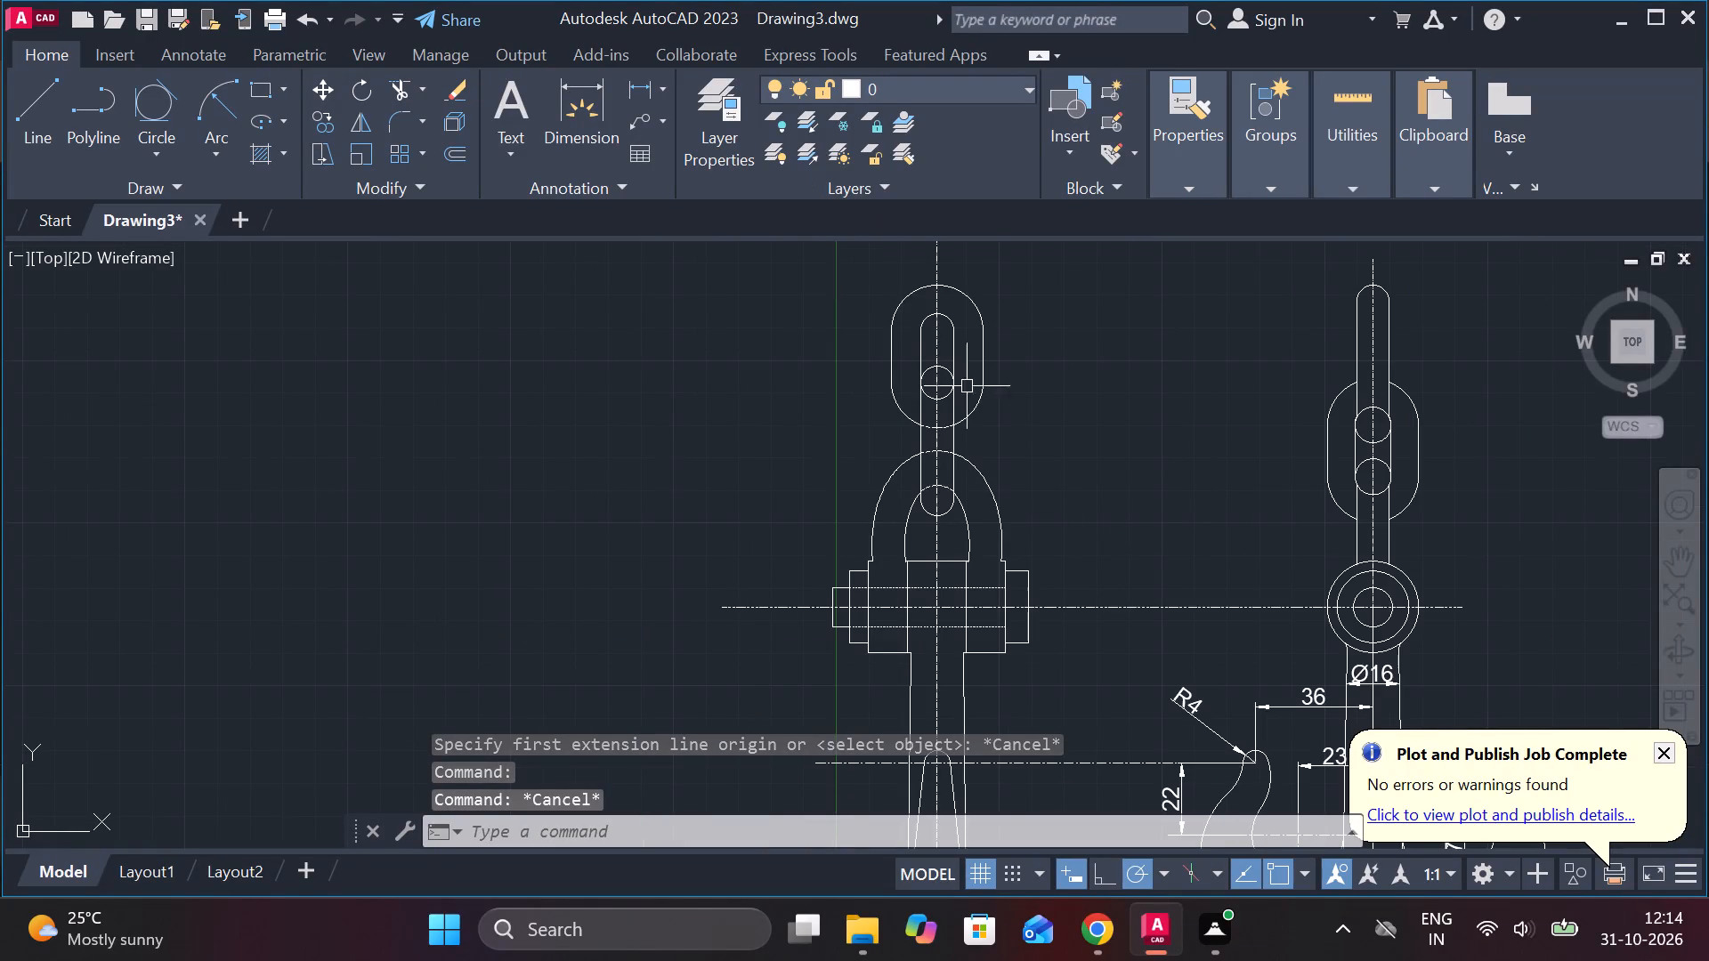
click(644, 101)
scroll(1035, 472, up, 2)
middle_drag(1038, 521, 1038, 523)
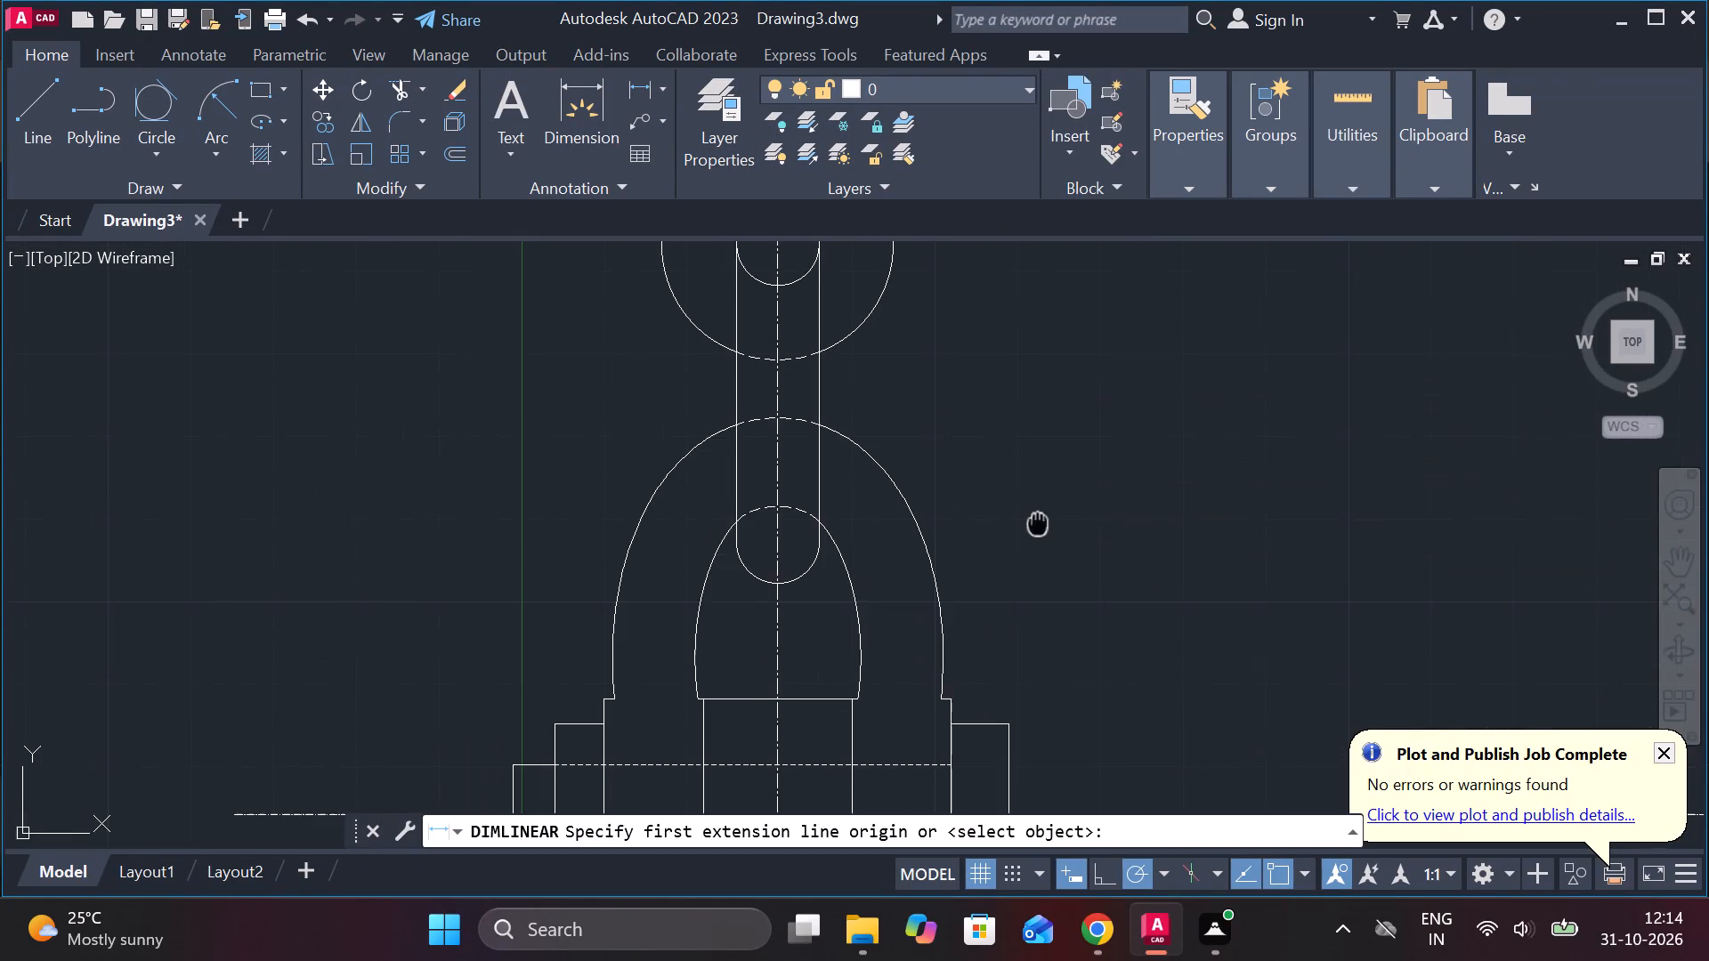
middle_drag(1038, 523, 1073, 432)
middle_drag(1076, 593, 1088, 440)
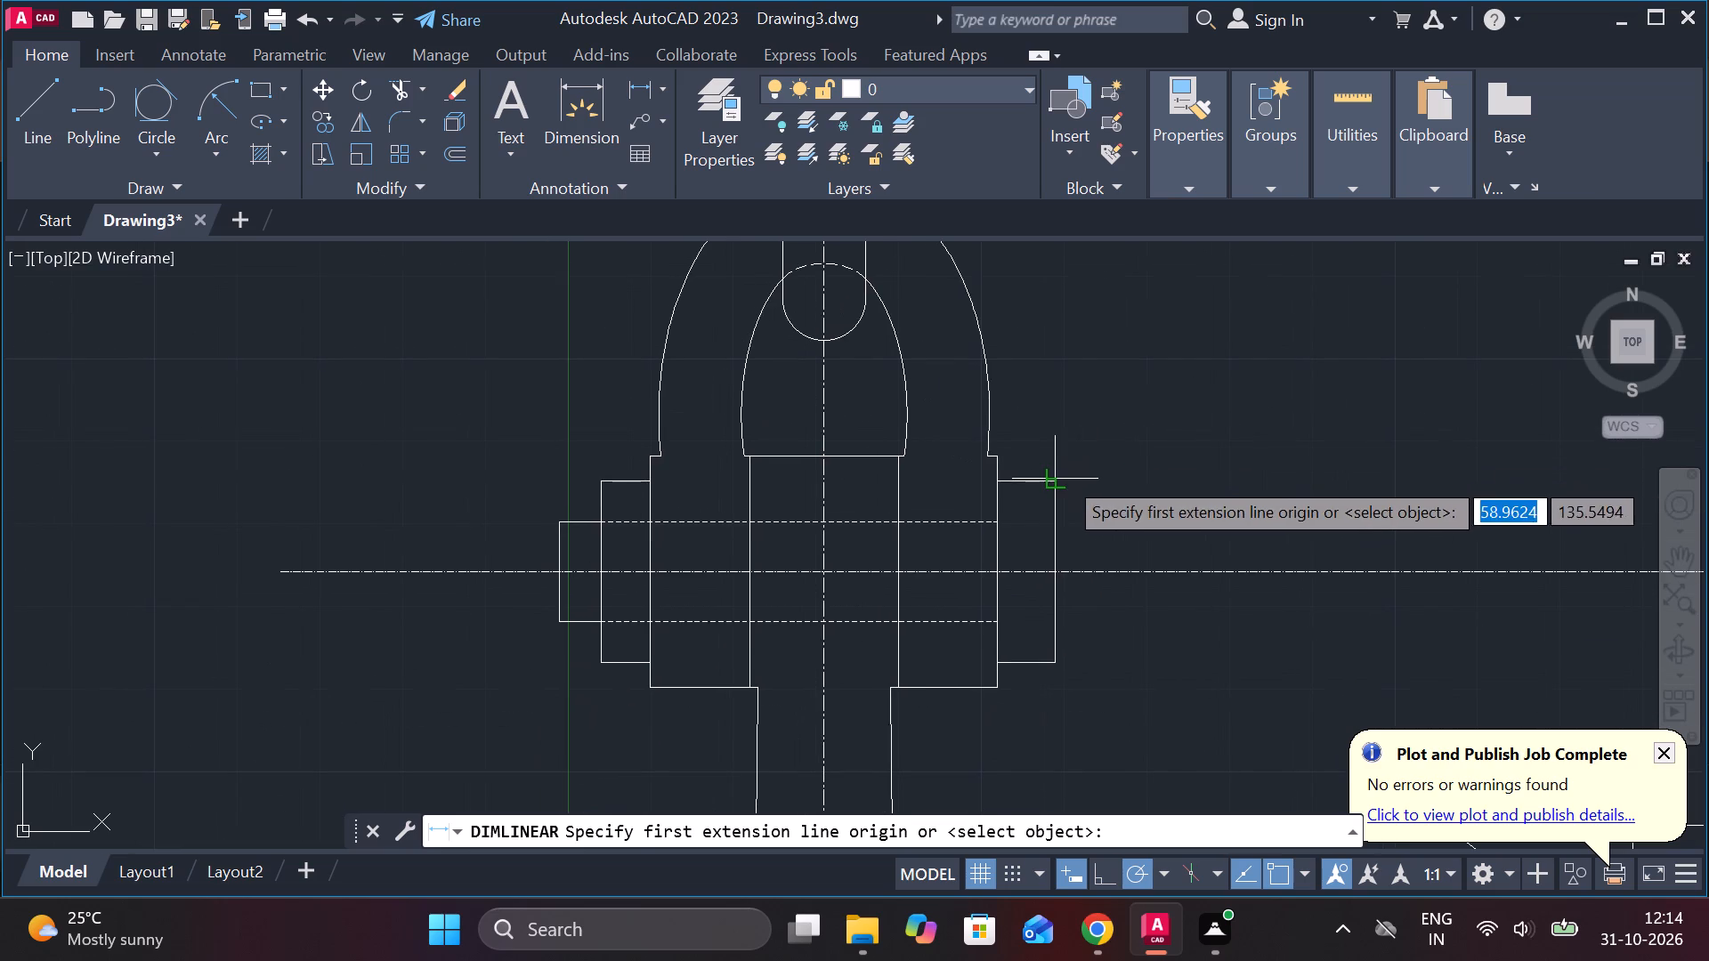
click(1063, 476)
click(997, 479)
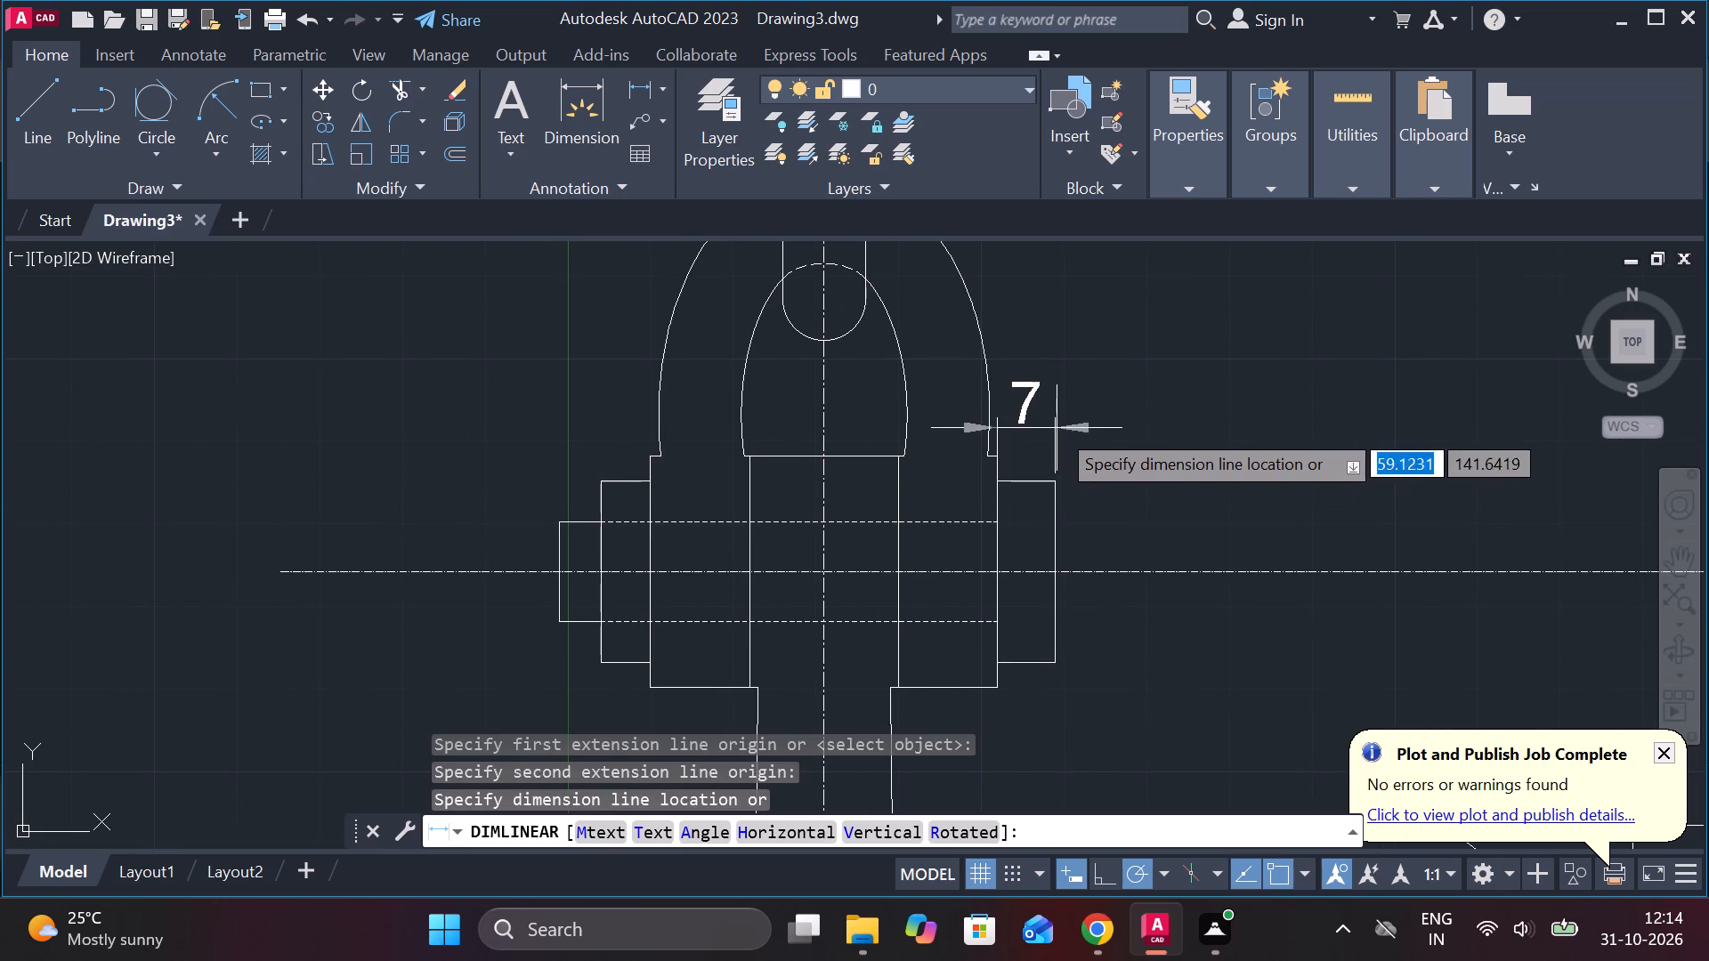
click(1060, 425)
Add a linear dimension for the width of the collar left of the shackle, placed above it.
key(space)
click(608, 469)
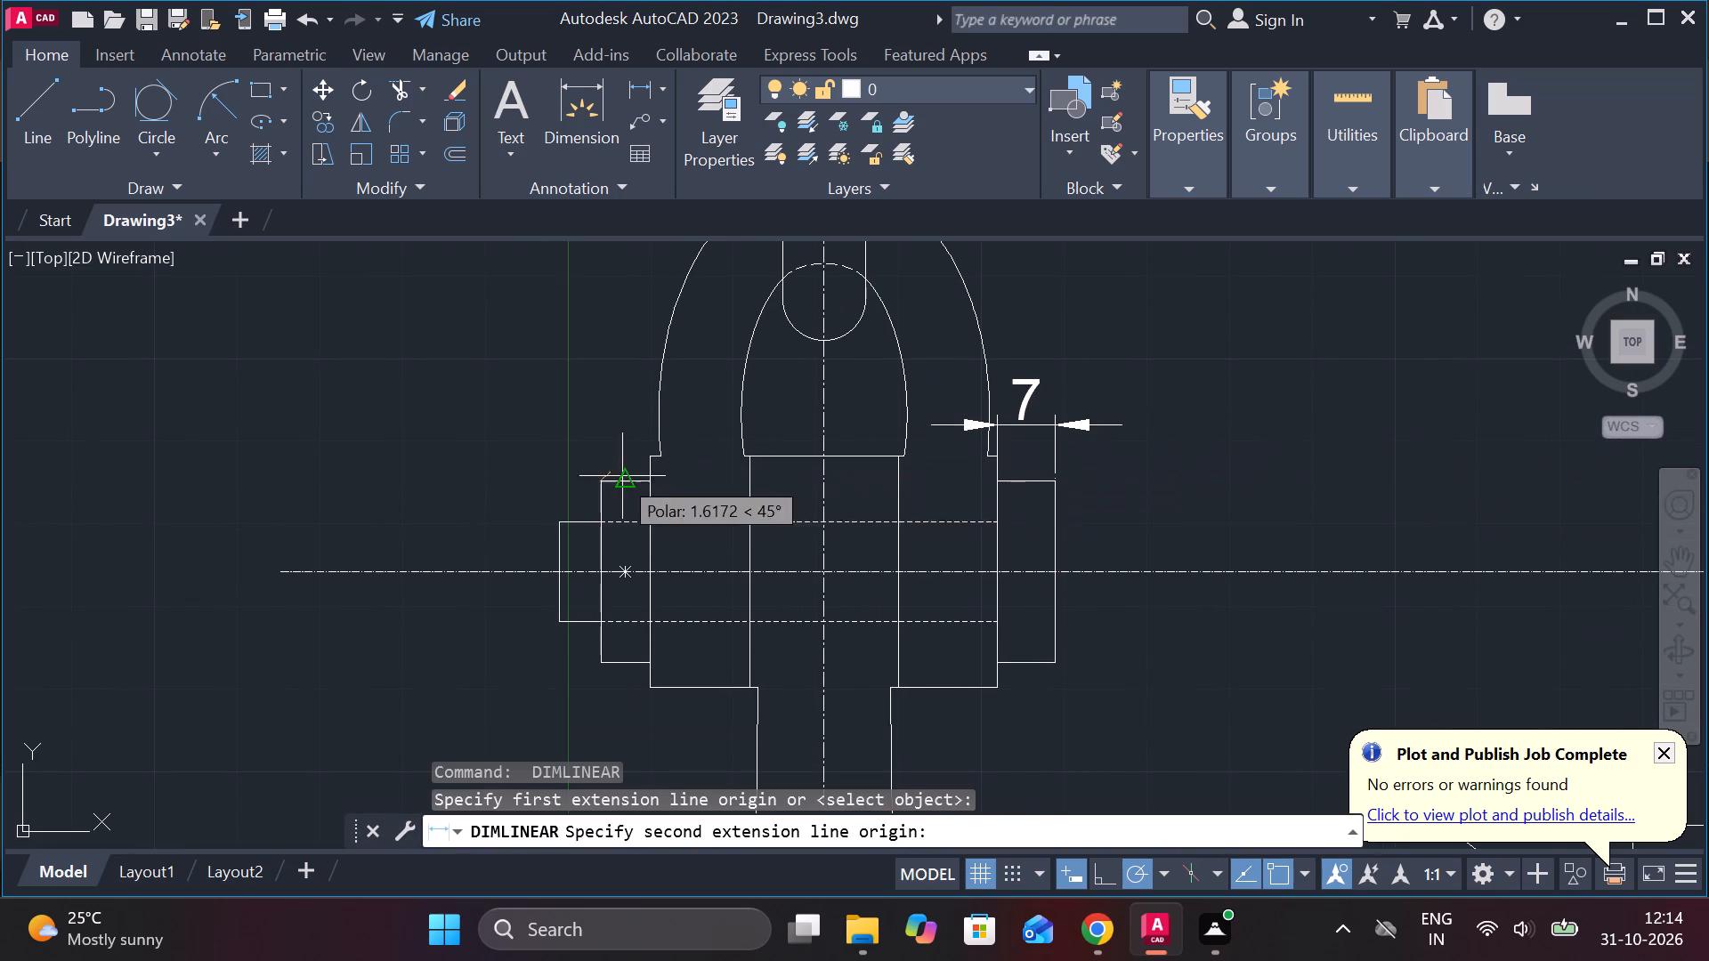
click(649, 476)
click(640, 425)
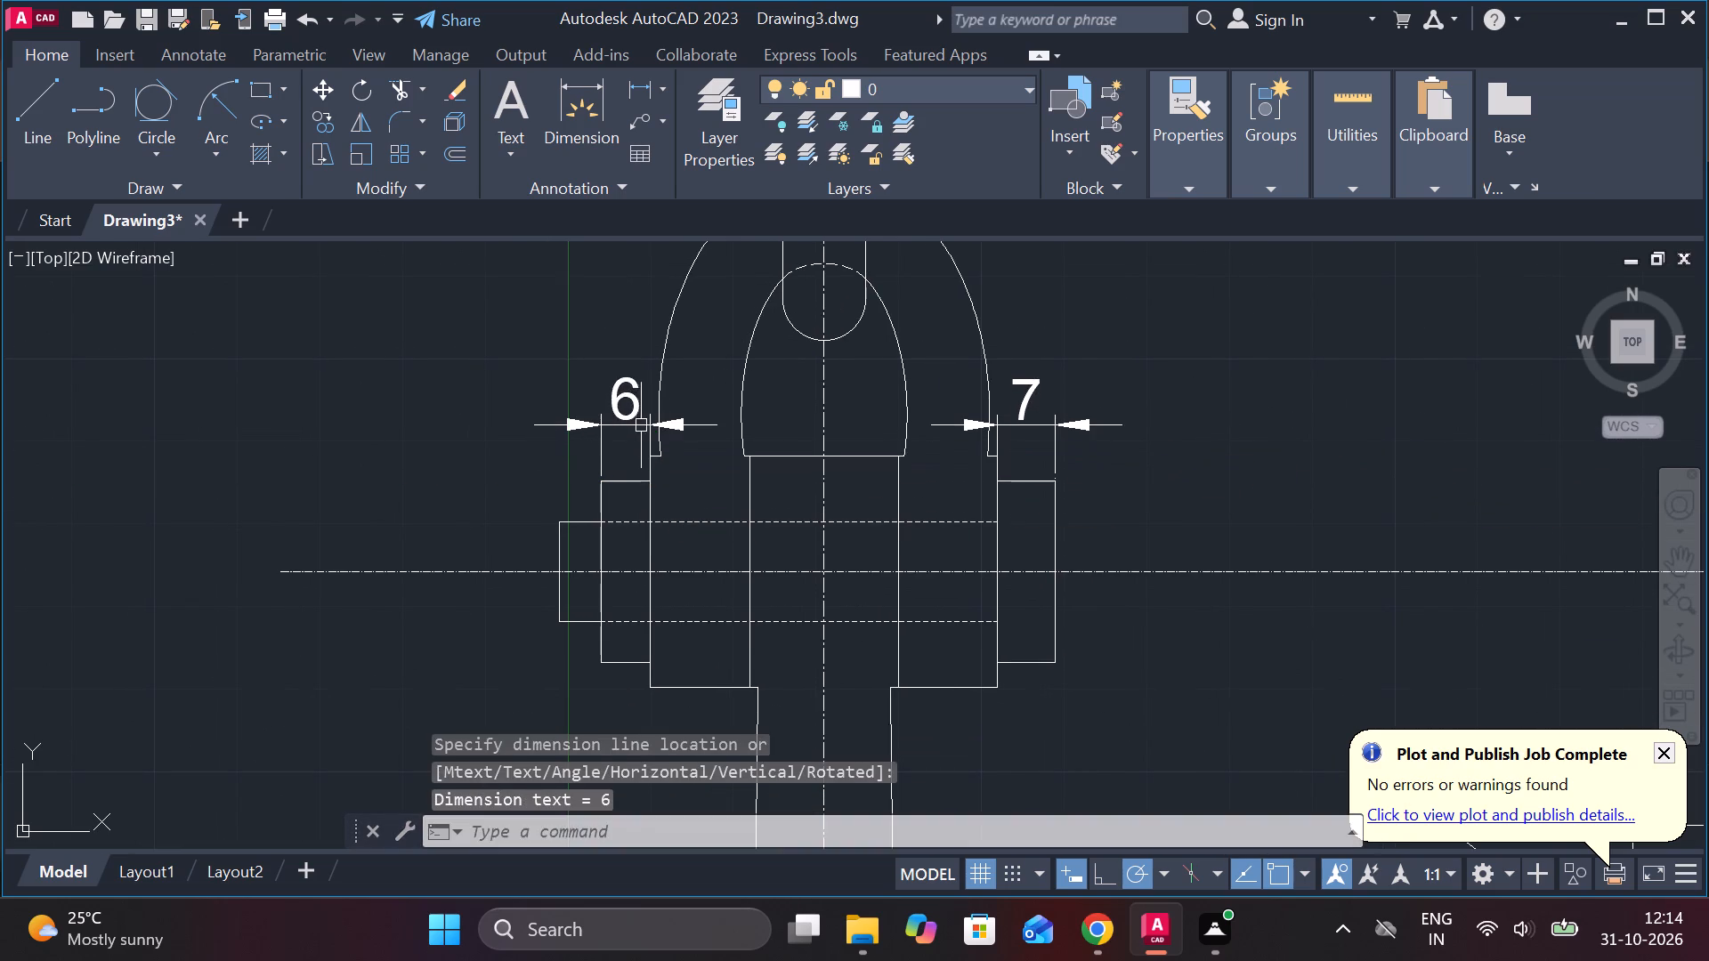
Add a horizontal linear dimension from the pin's left end to the shackle's right face, above the collar dimension.
key(space)
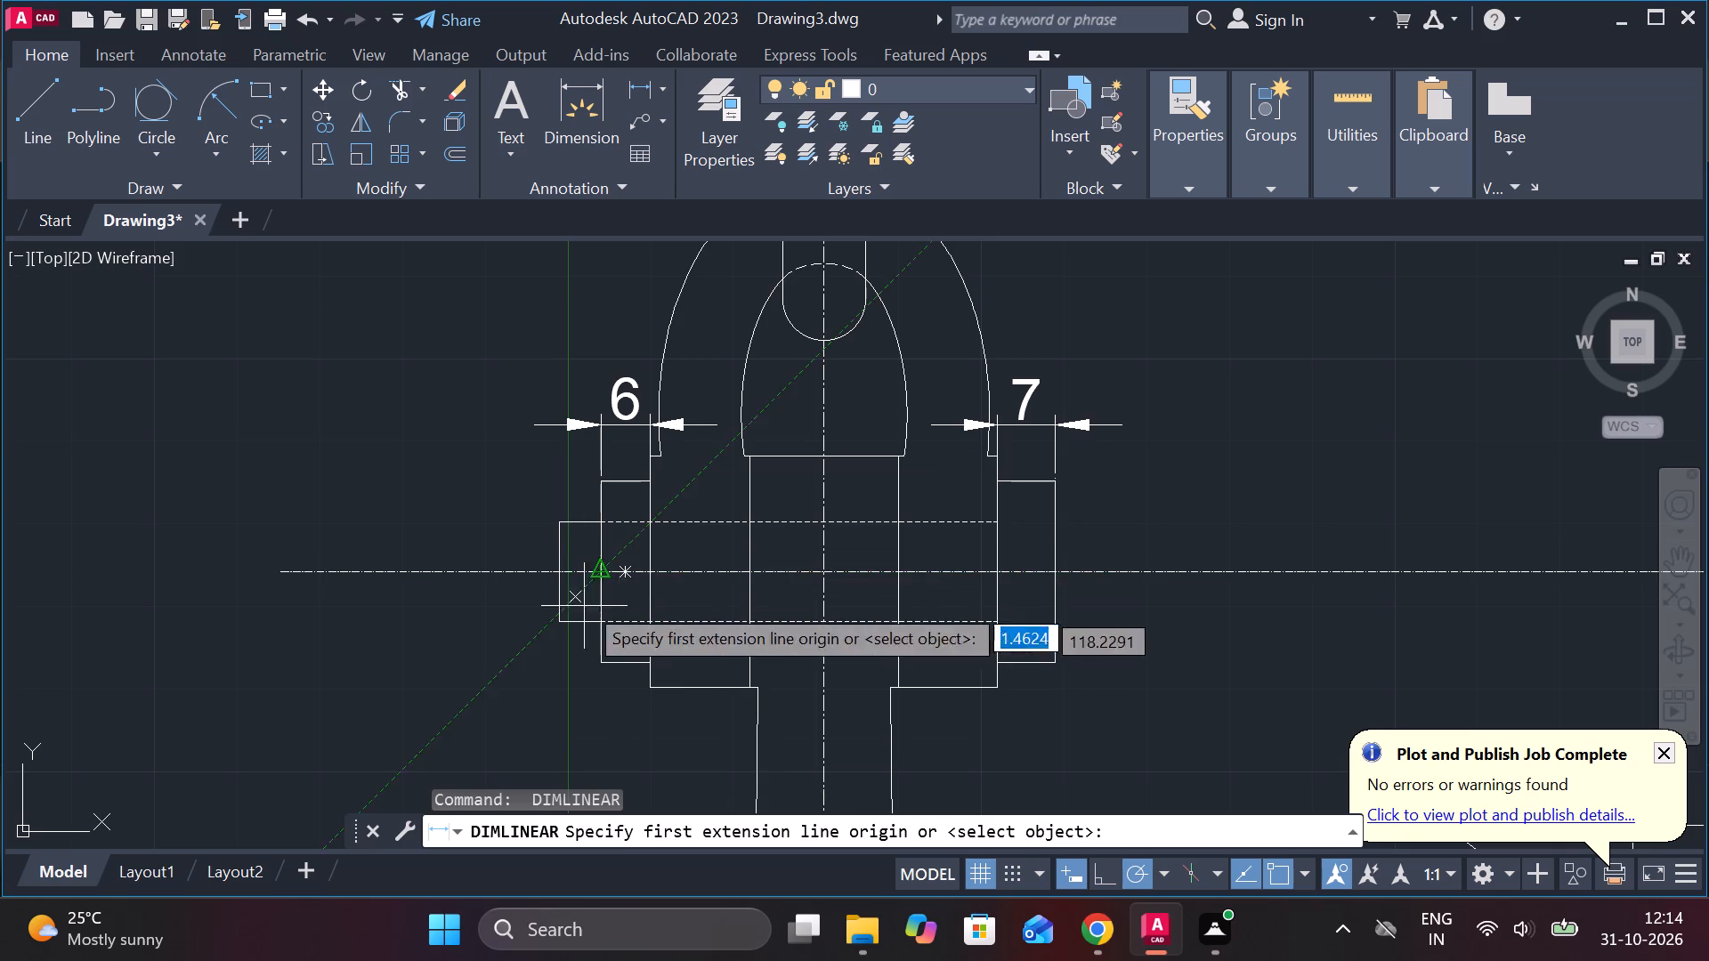
click(559, 569)
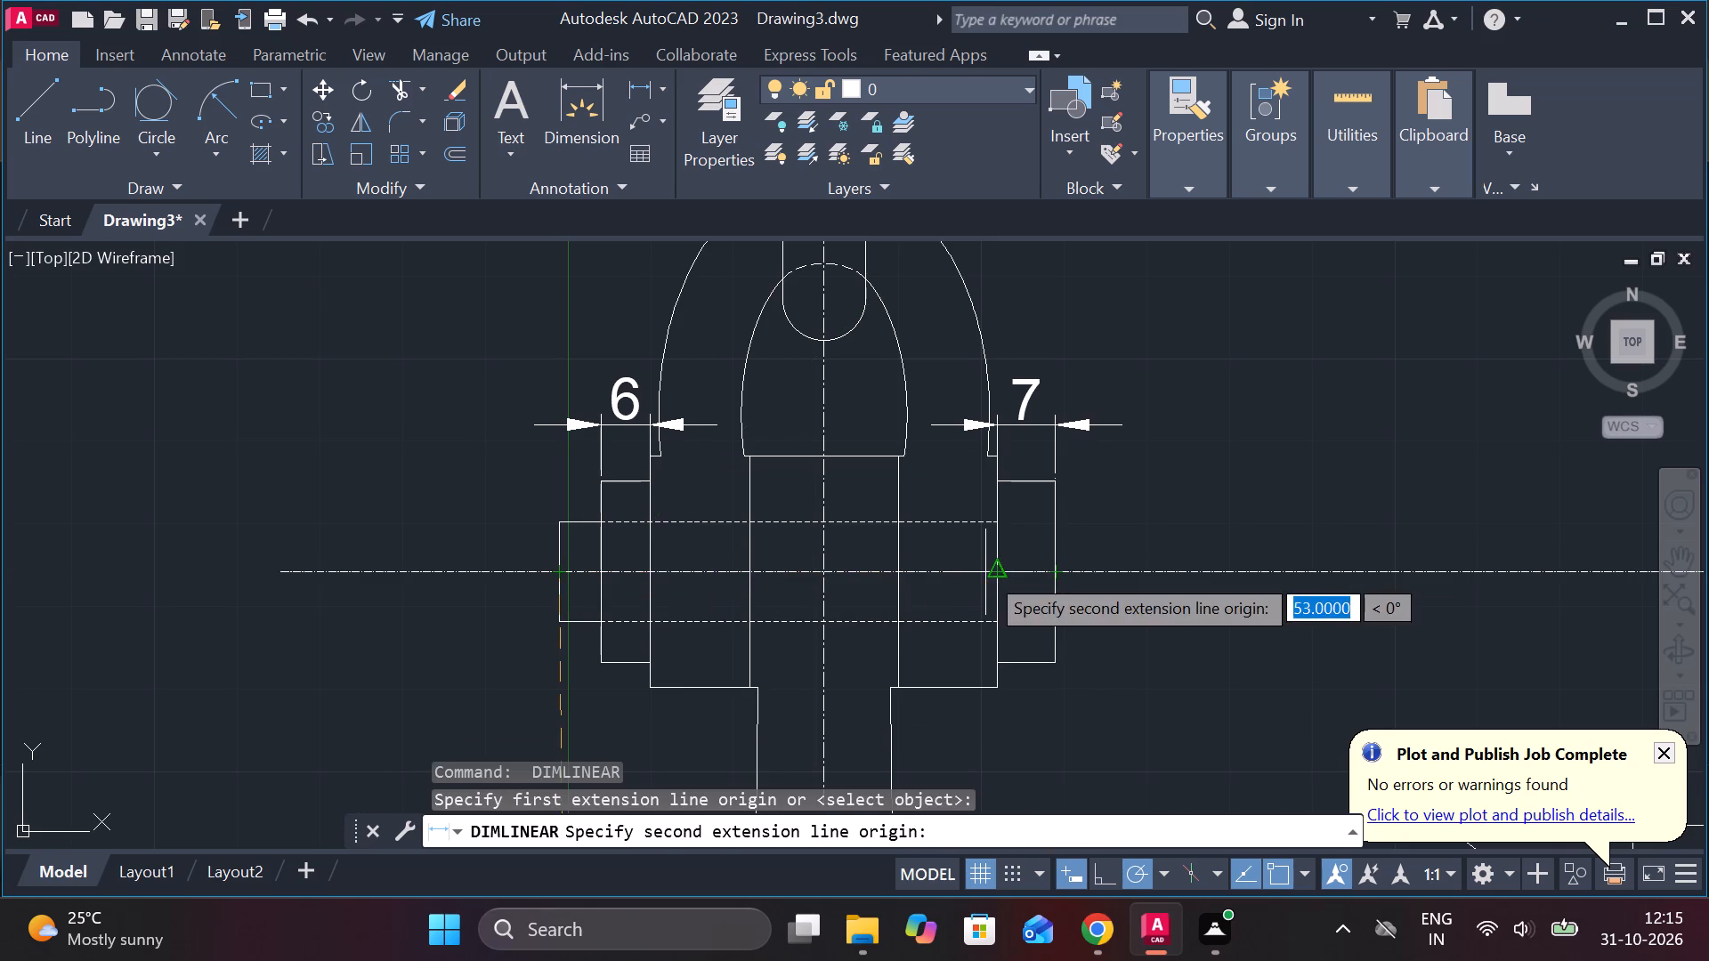
click(985, 572)
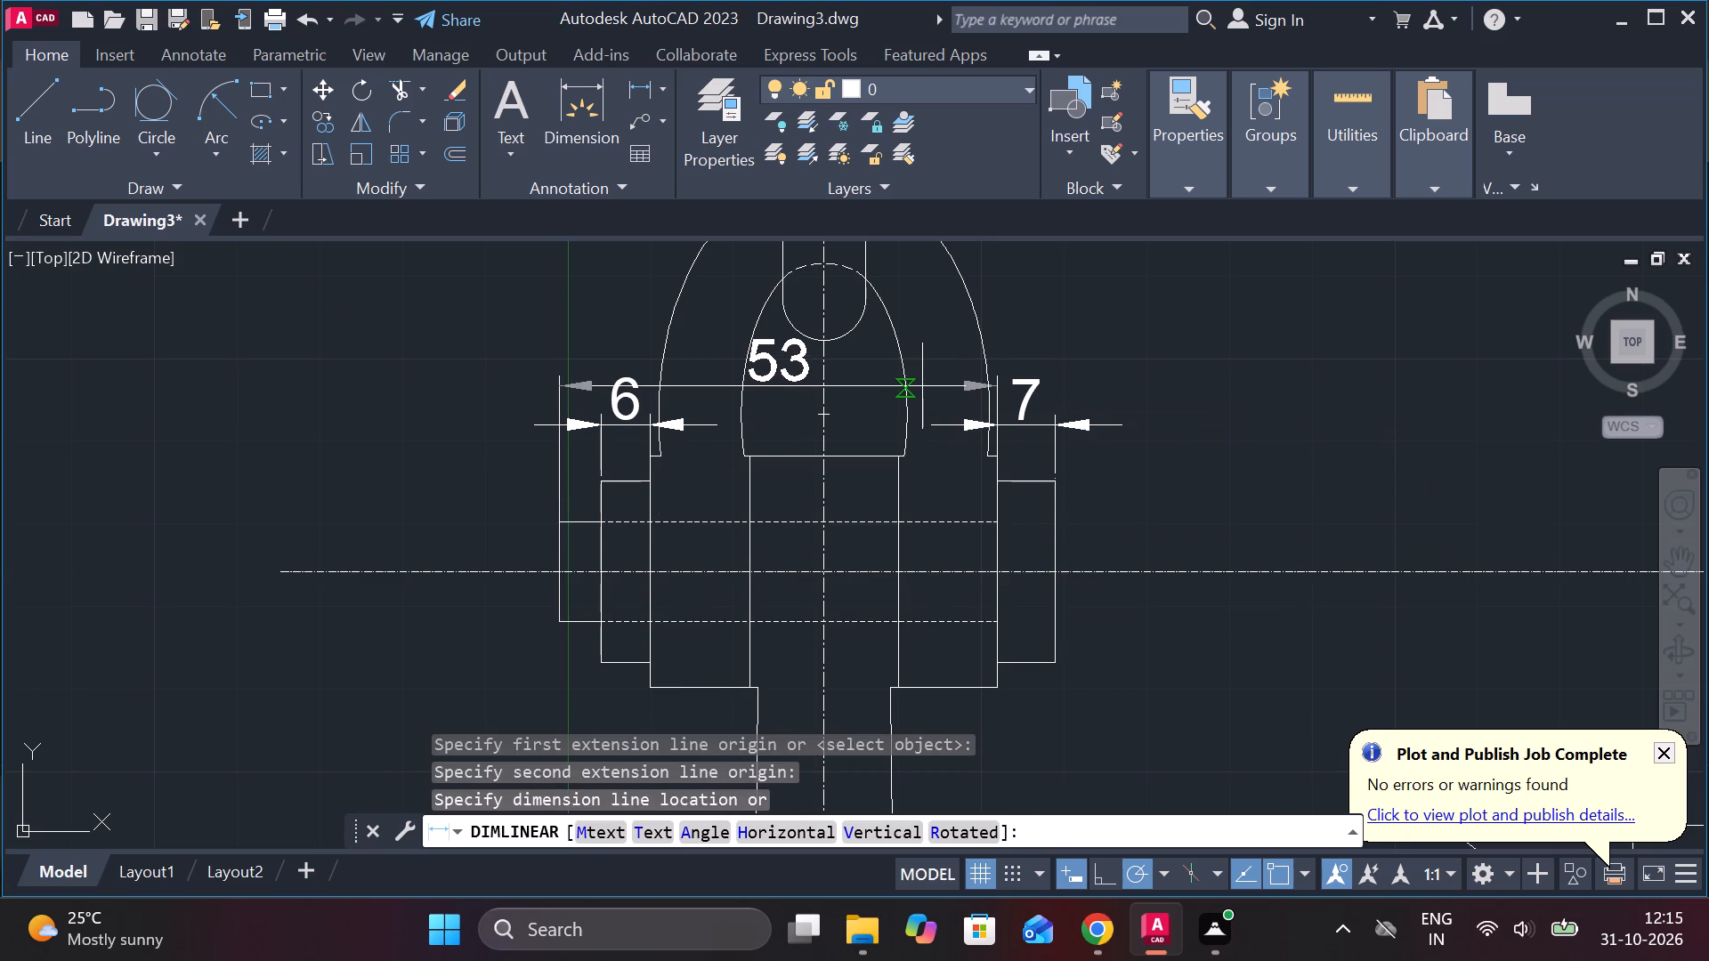
click(922, 386)
Move the left collar's width dimension down, closer to the collar and away from the pin length dimension.
click(636, 413)
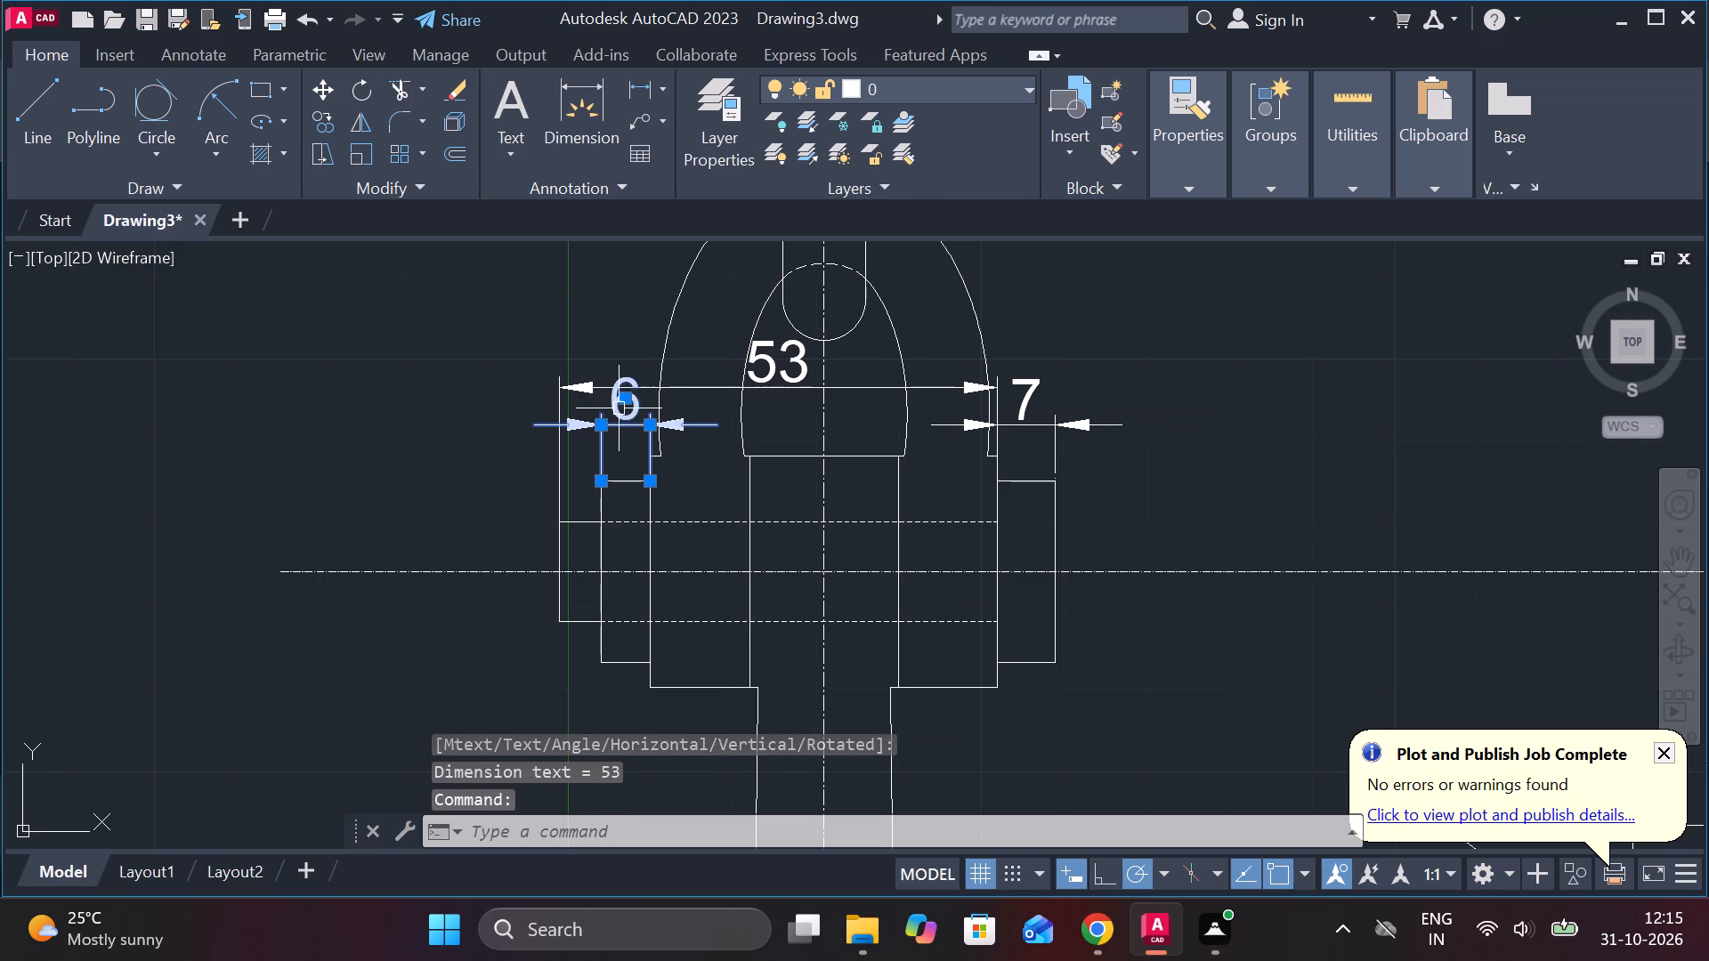
click(625, 401)
click(615, 443)
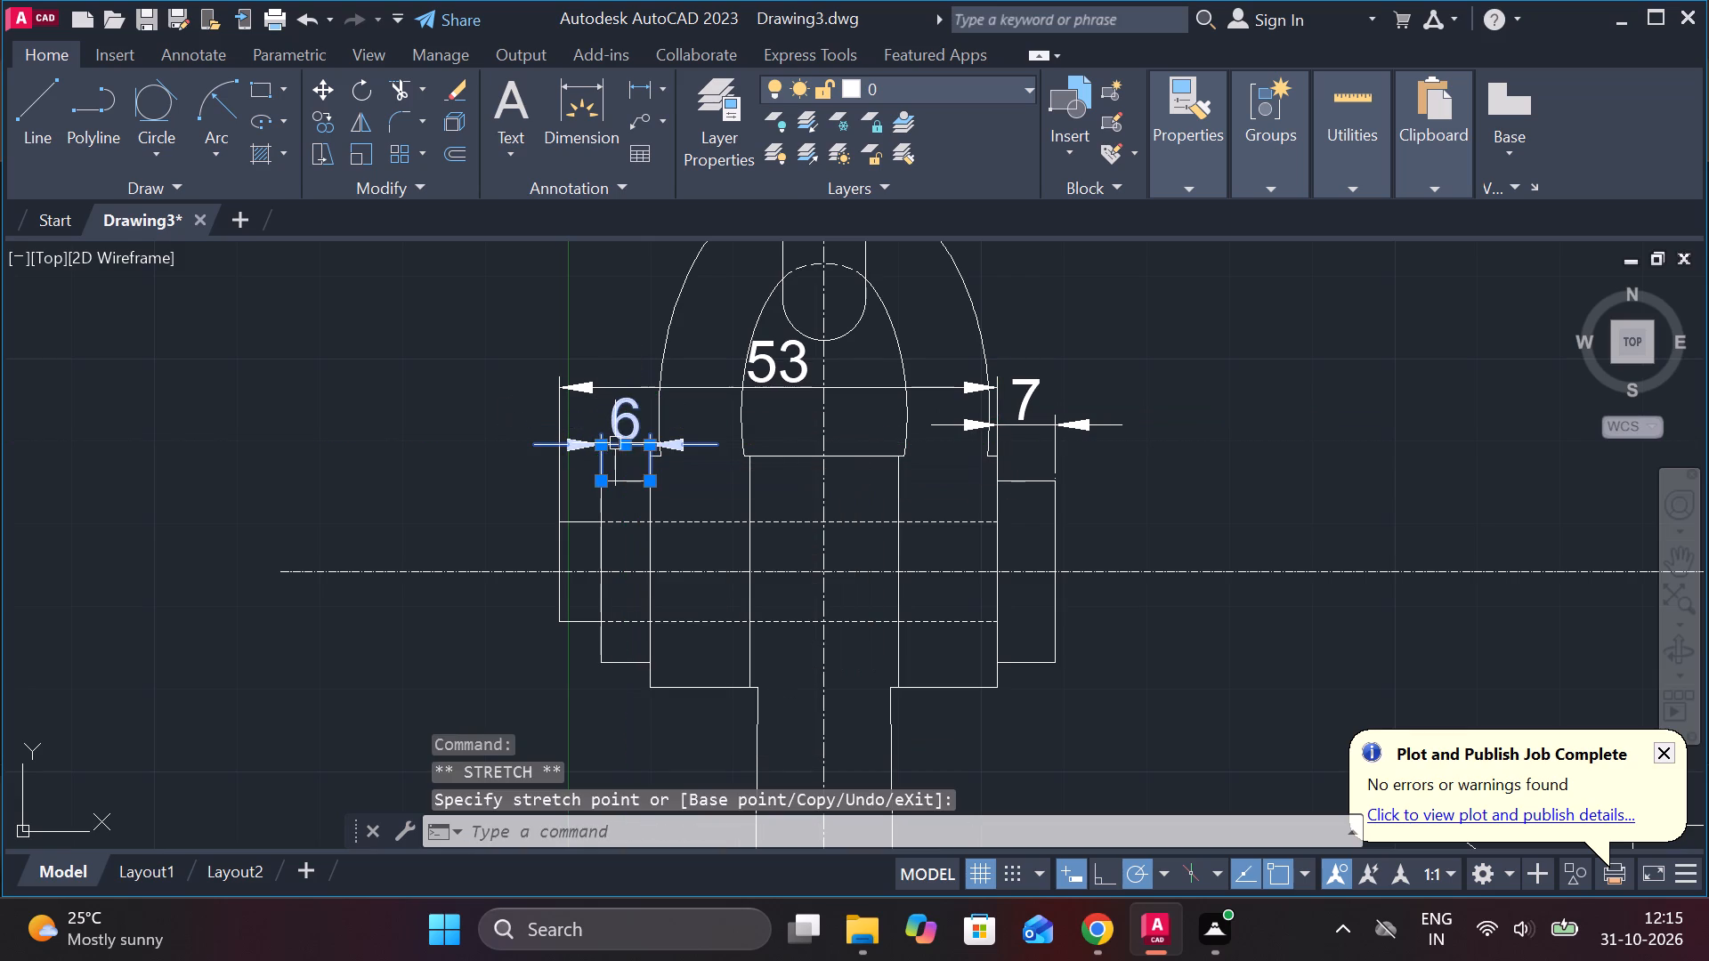
key(Escape)
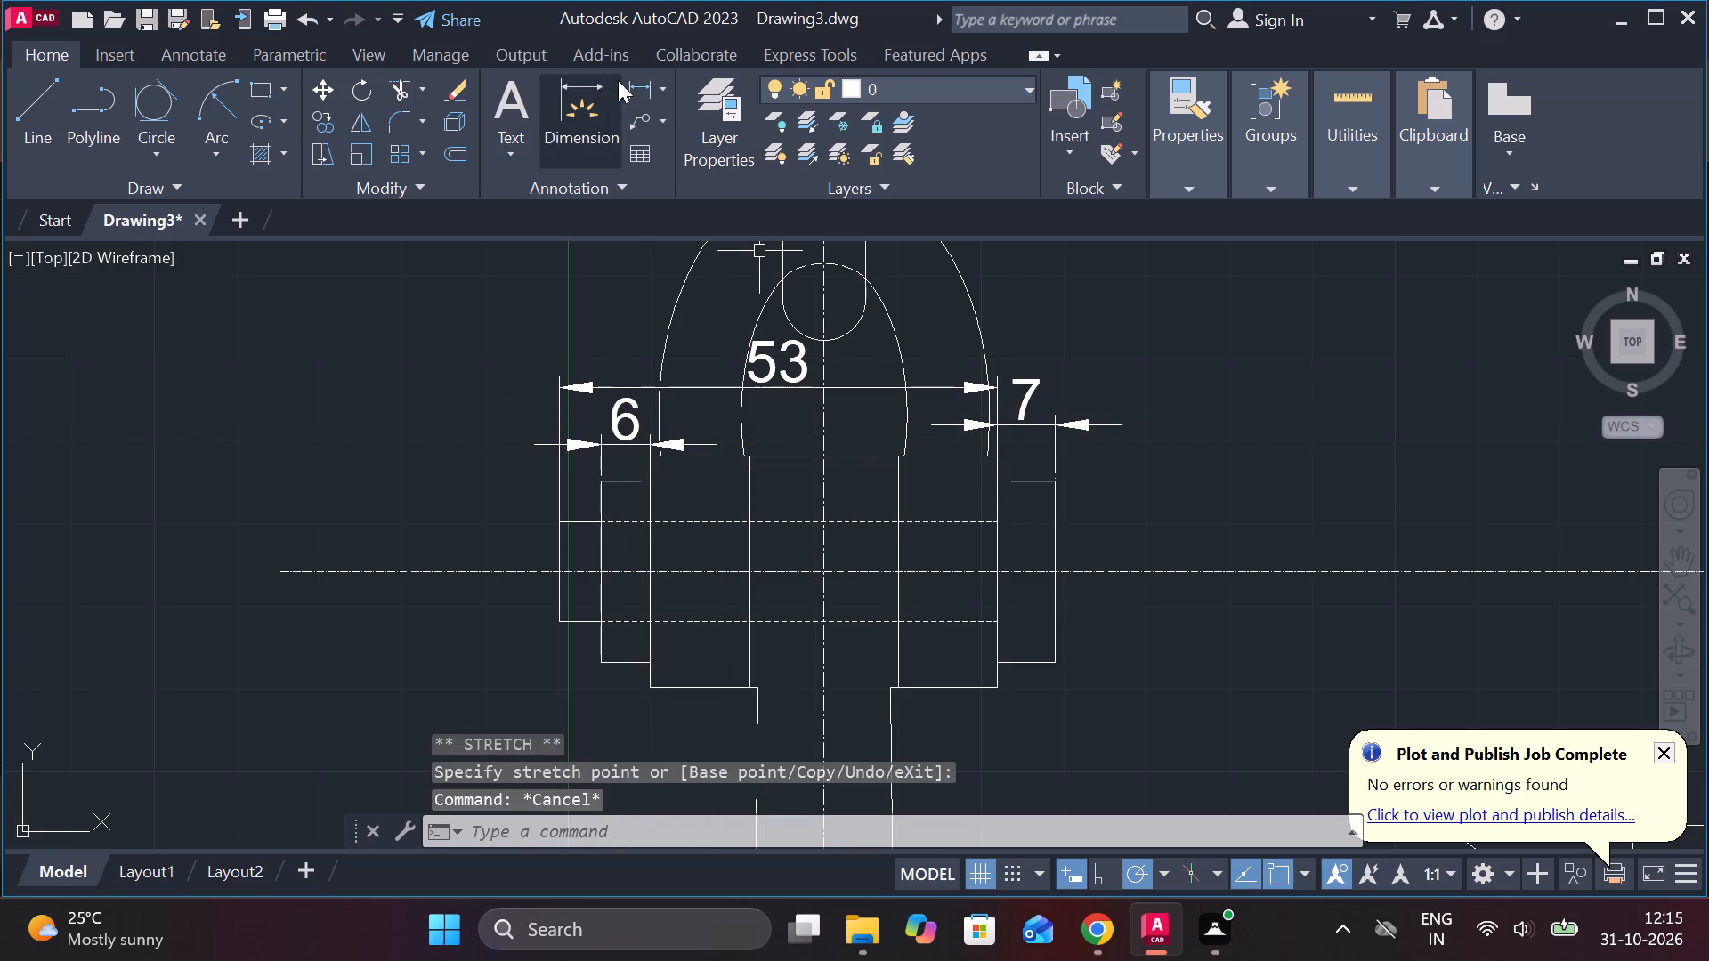
Draw a 3 mm diameter circle centred on the horizontal centreline in the middle of the left collar.
click(636, 82)
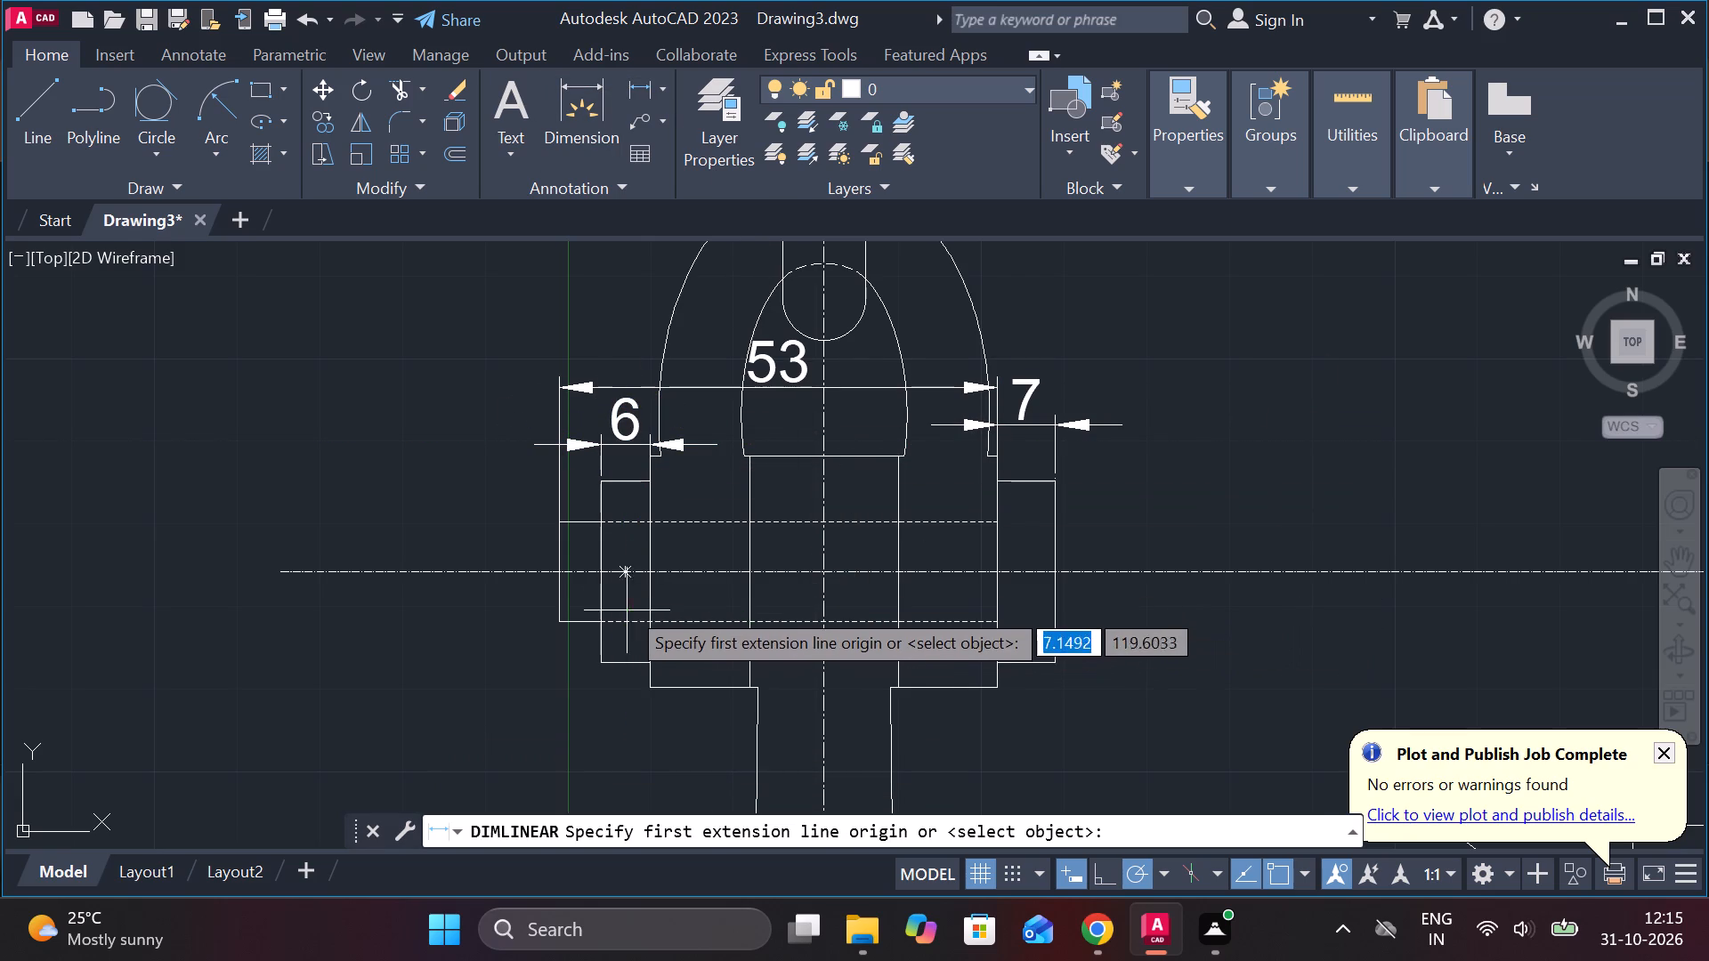
scroll(618, 569, up, 2)
key(Escape)
text(c)
key(space)
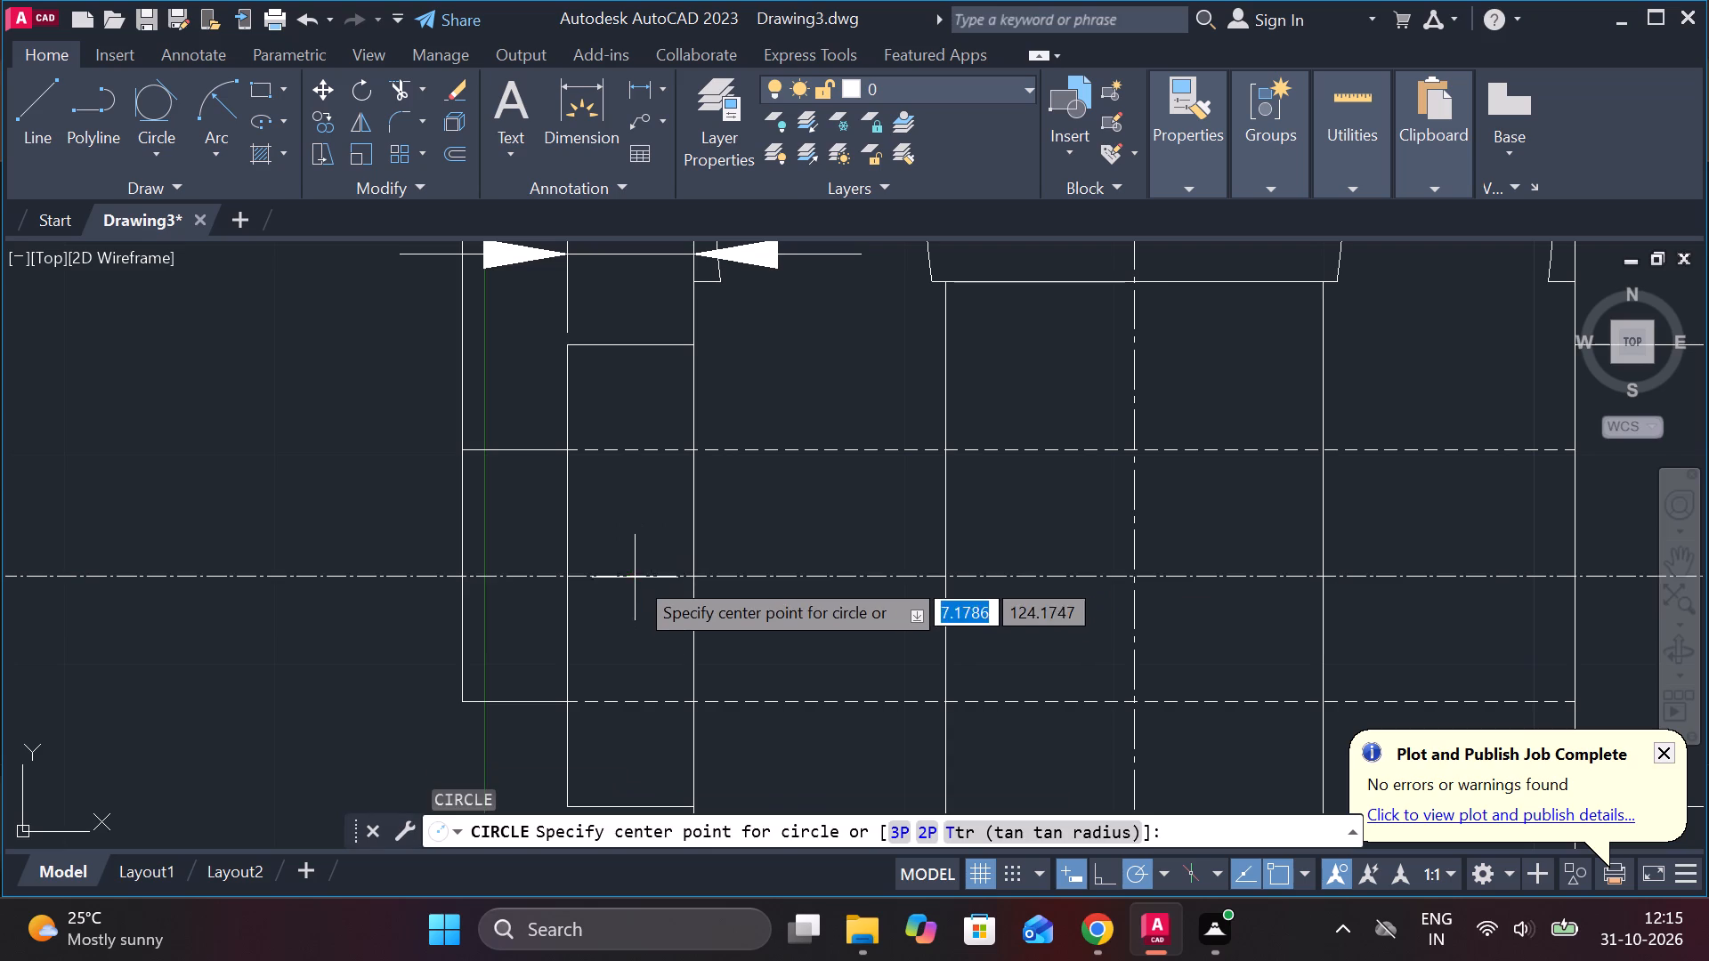
click(633, 577)
text(d)
key(space)
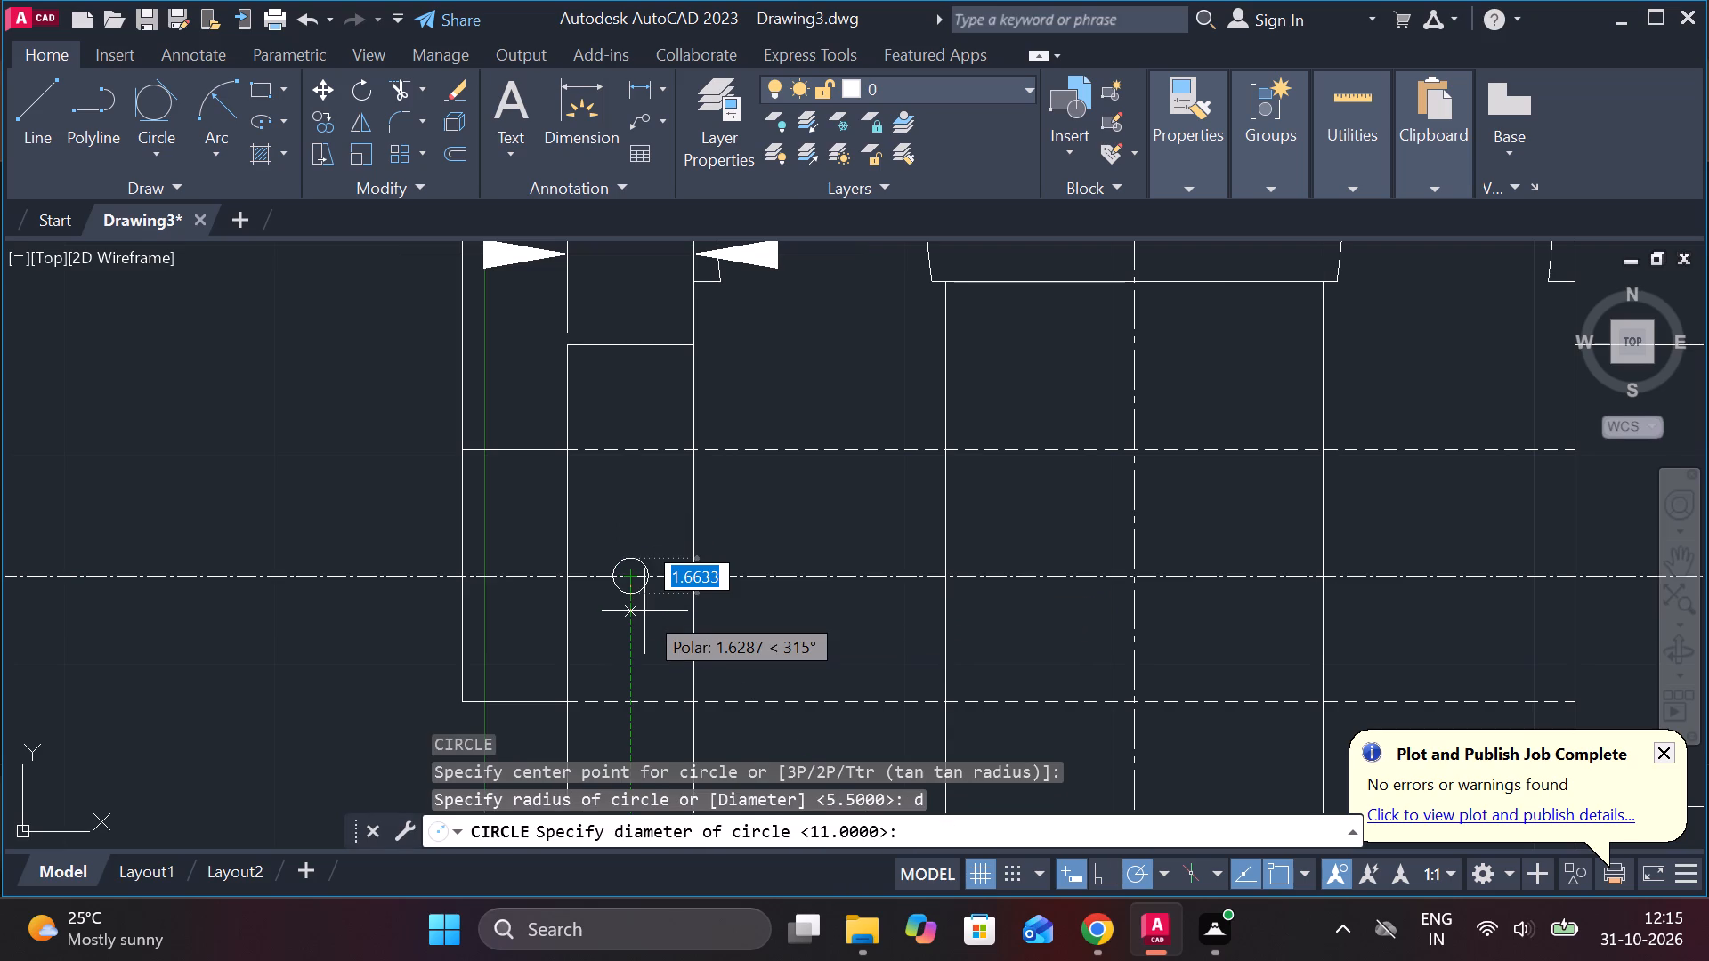
text(3)
key(space)
Add a vertical linear dimension across the pin's left end, placed to its left, and prefix its text with the diameter symbol.
scroll(644, 611, down, 3)
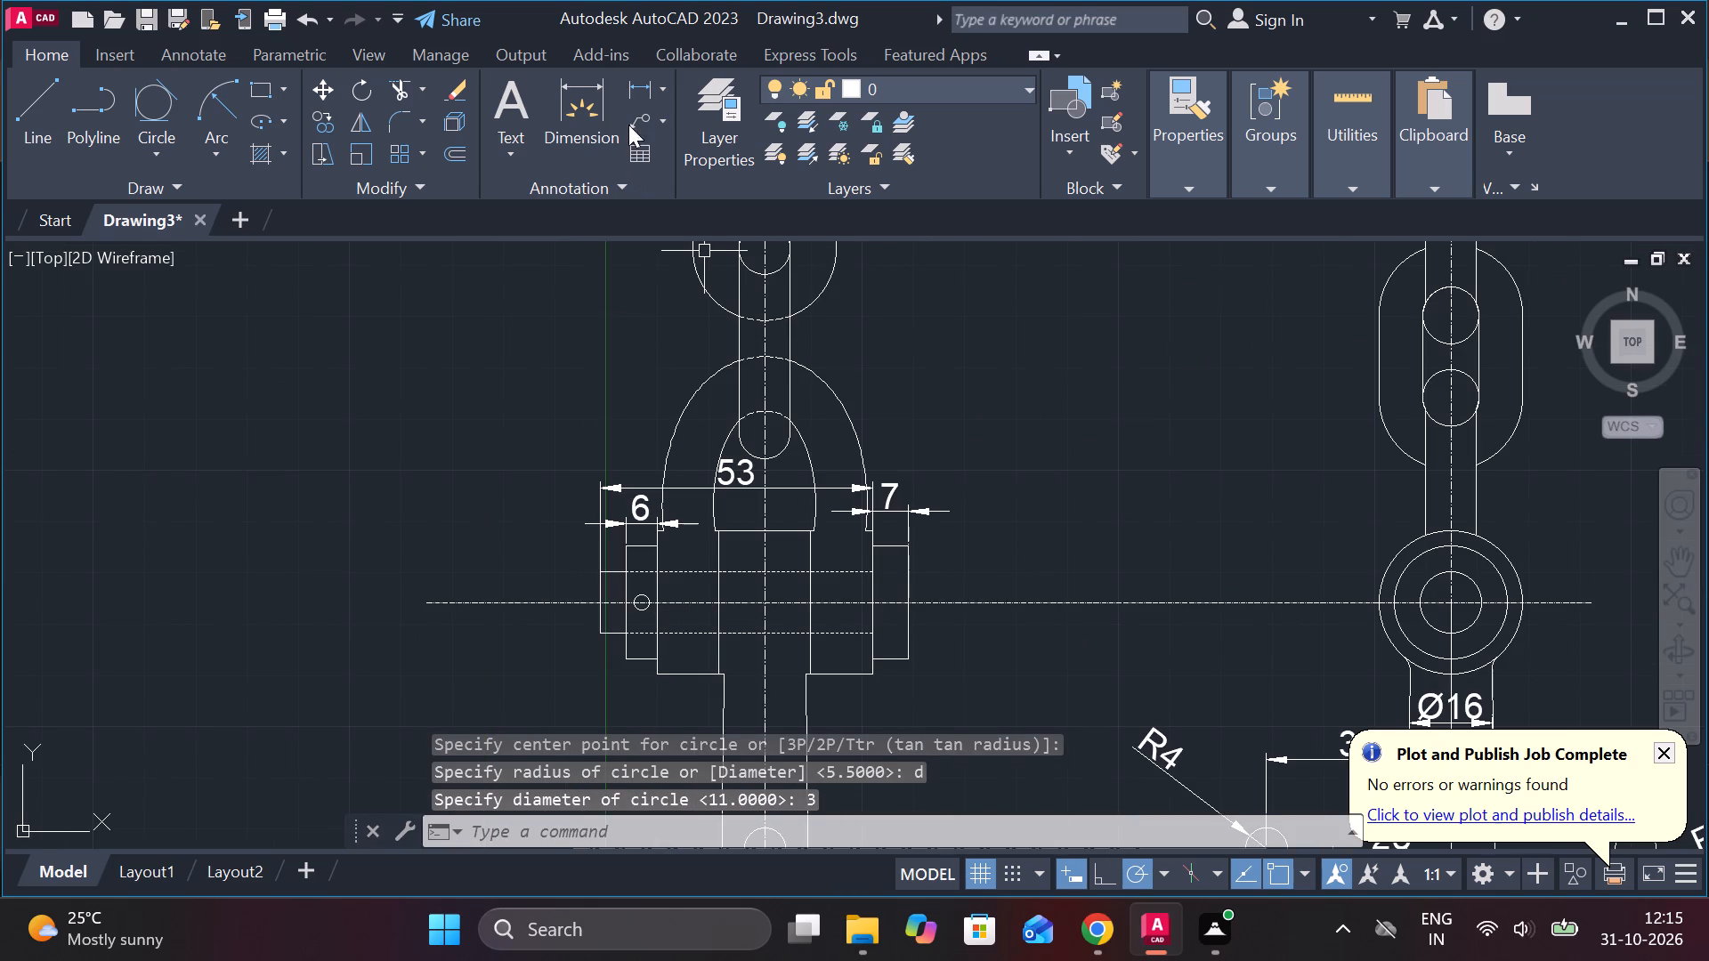
click(633, 98)
middle_drag(1026, 609, 1025, 509)
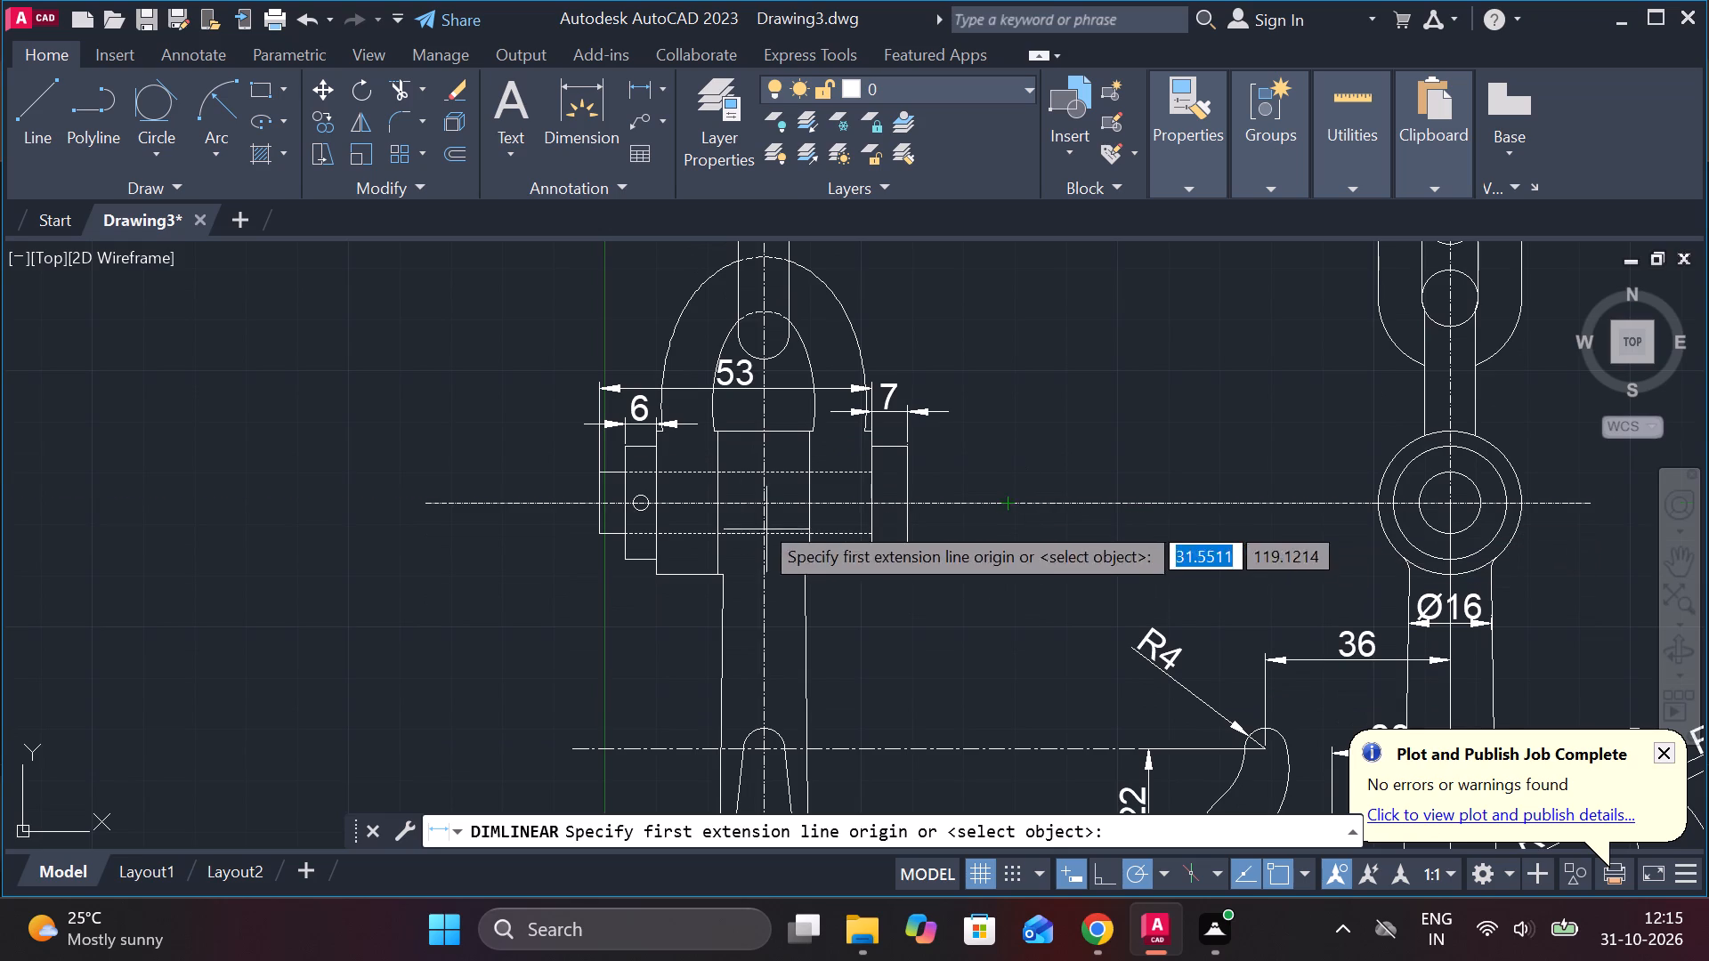
click(586, 472)
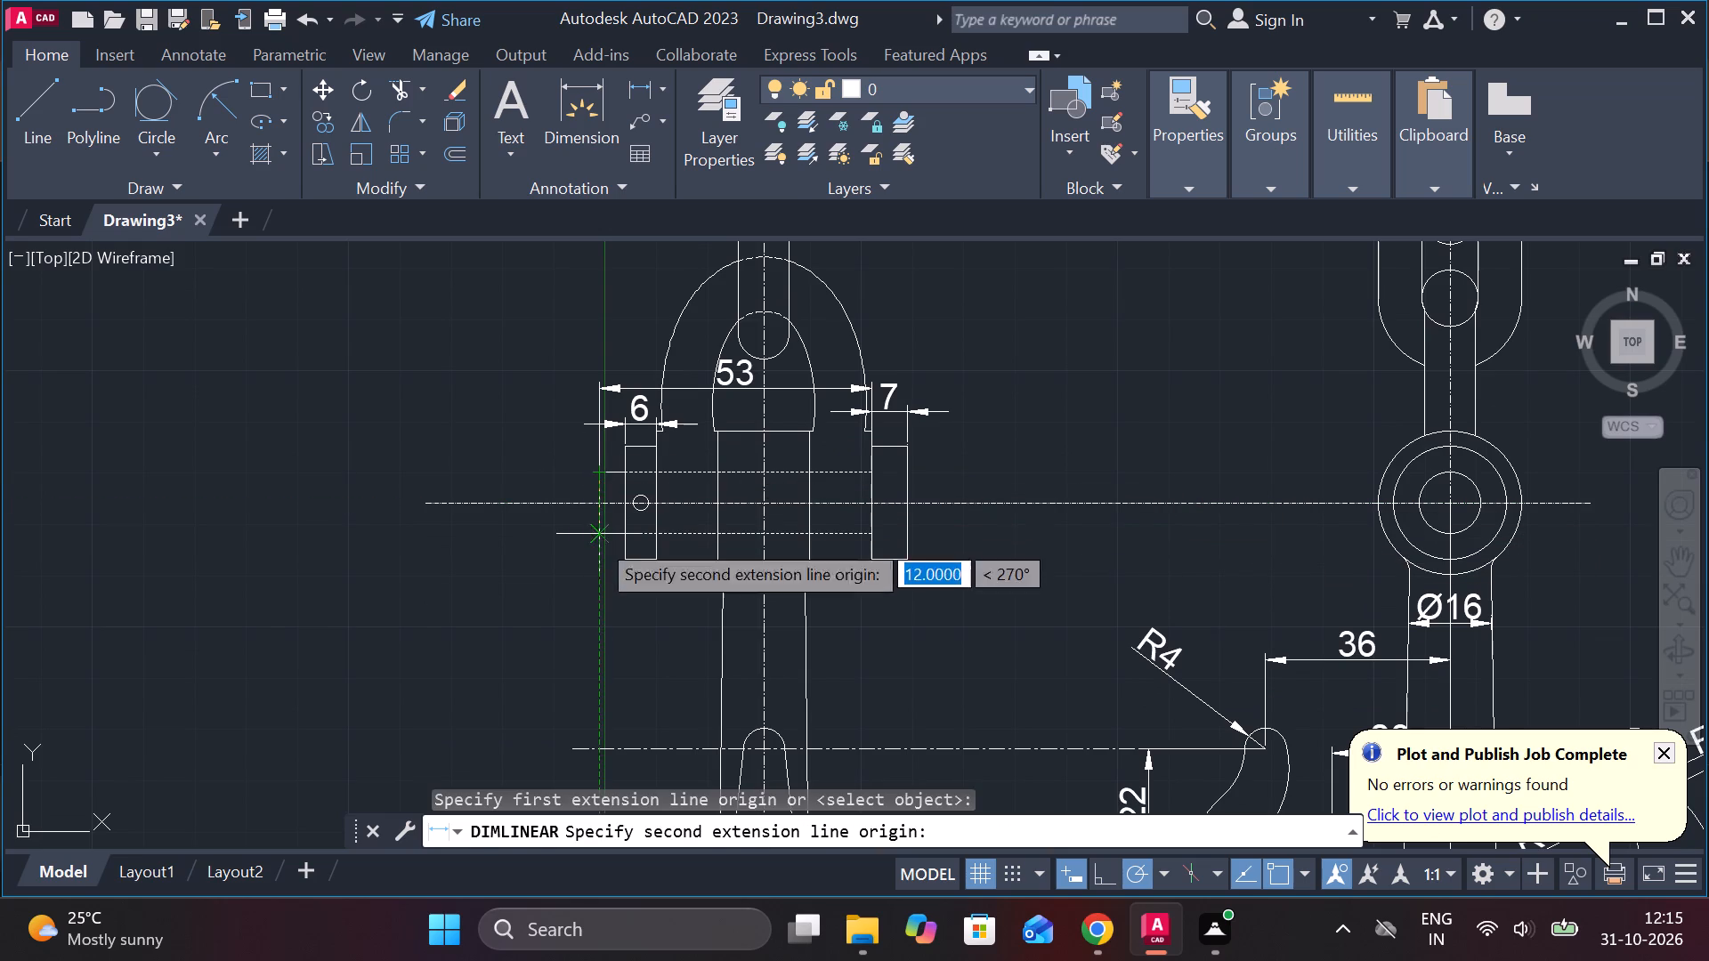
click(596, 538)
click(545, 537)
double_click(533, 501)
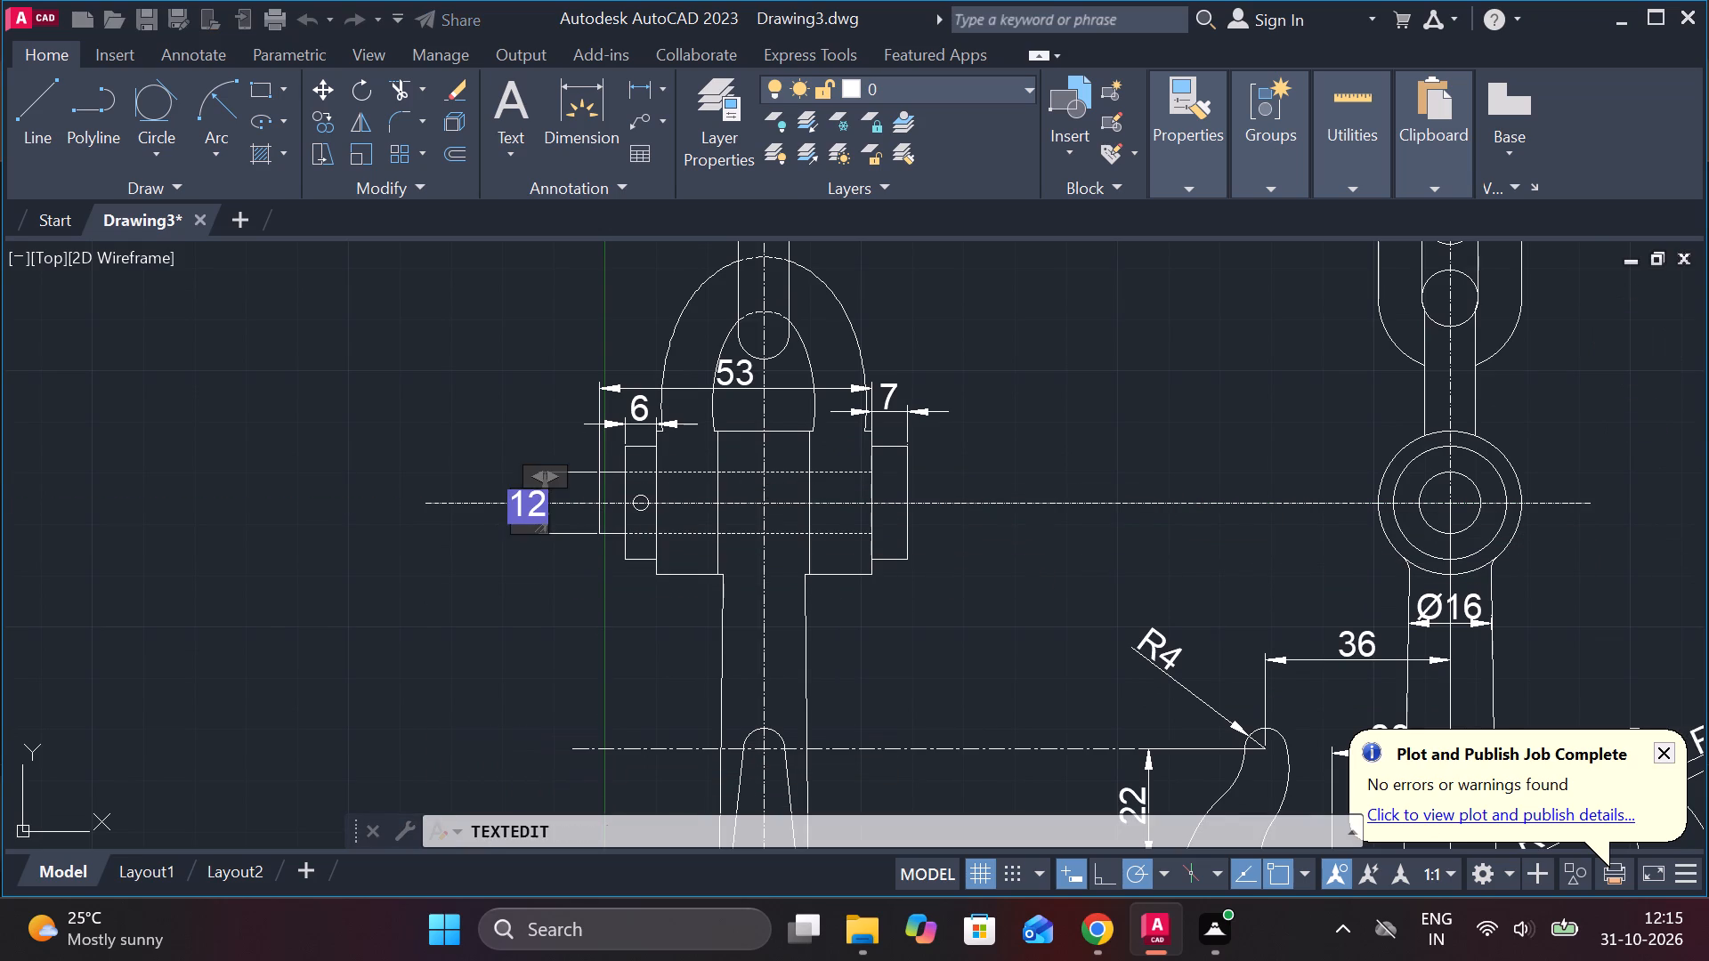
click(1146, 146)
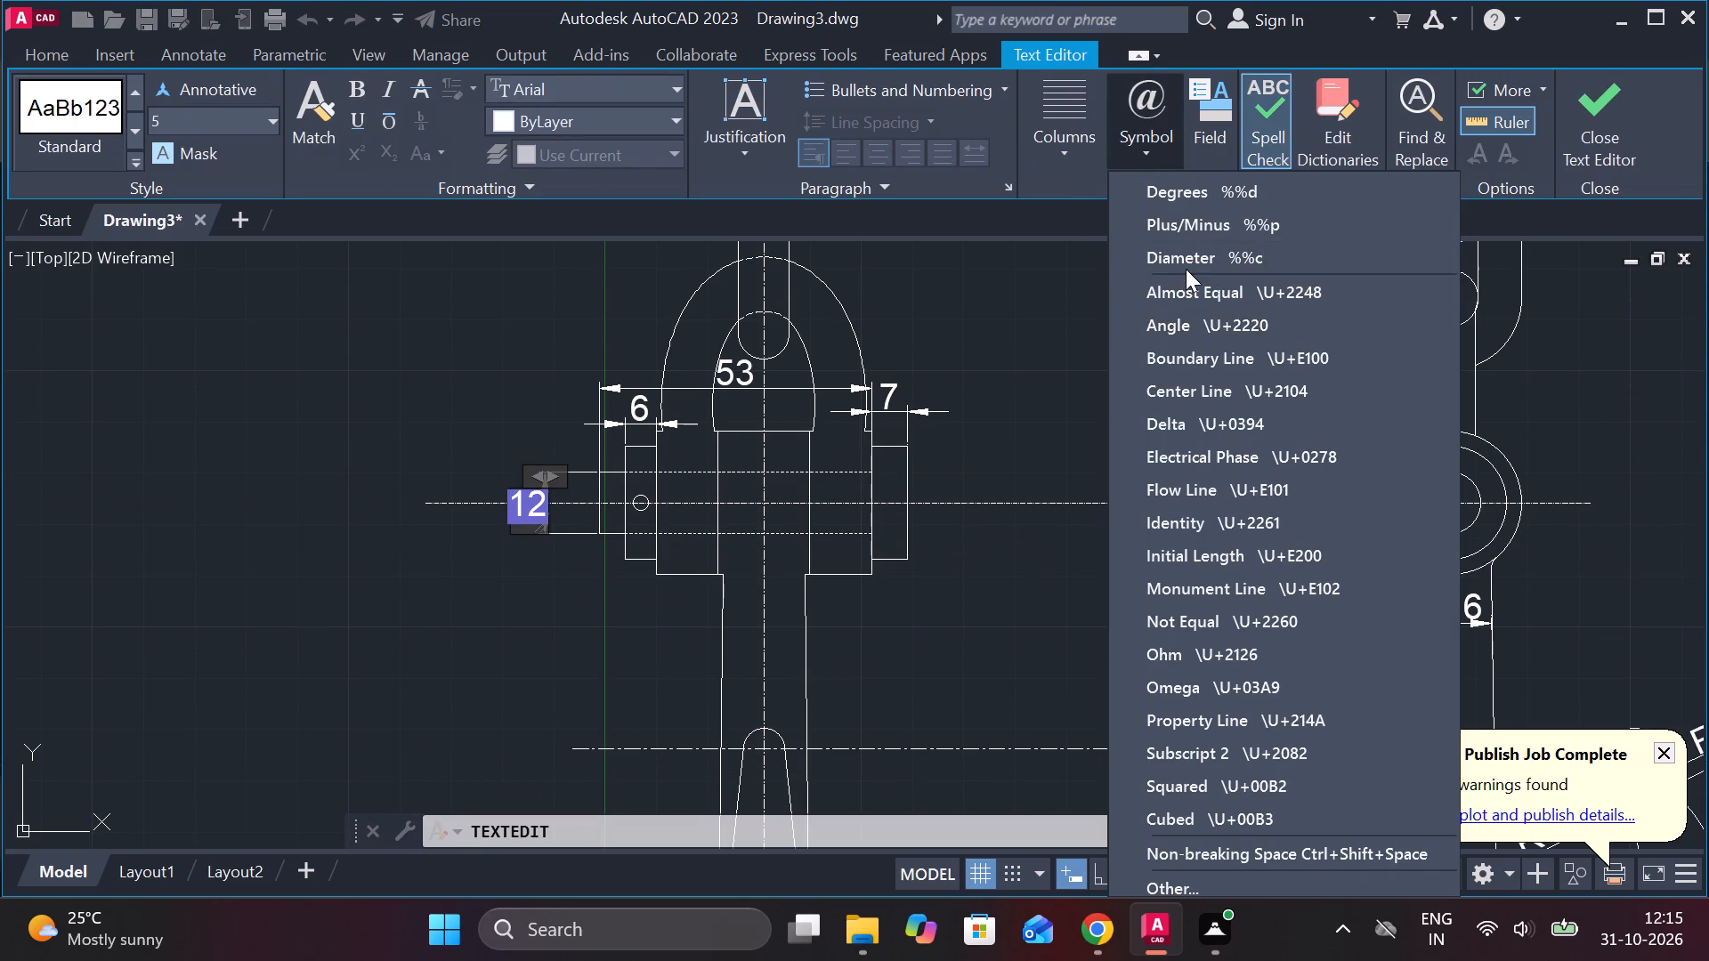
click(1186, 269)
click(1593, 149)
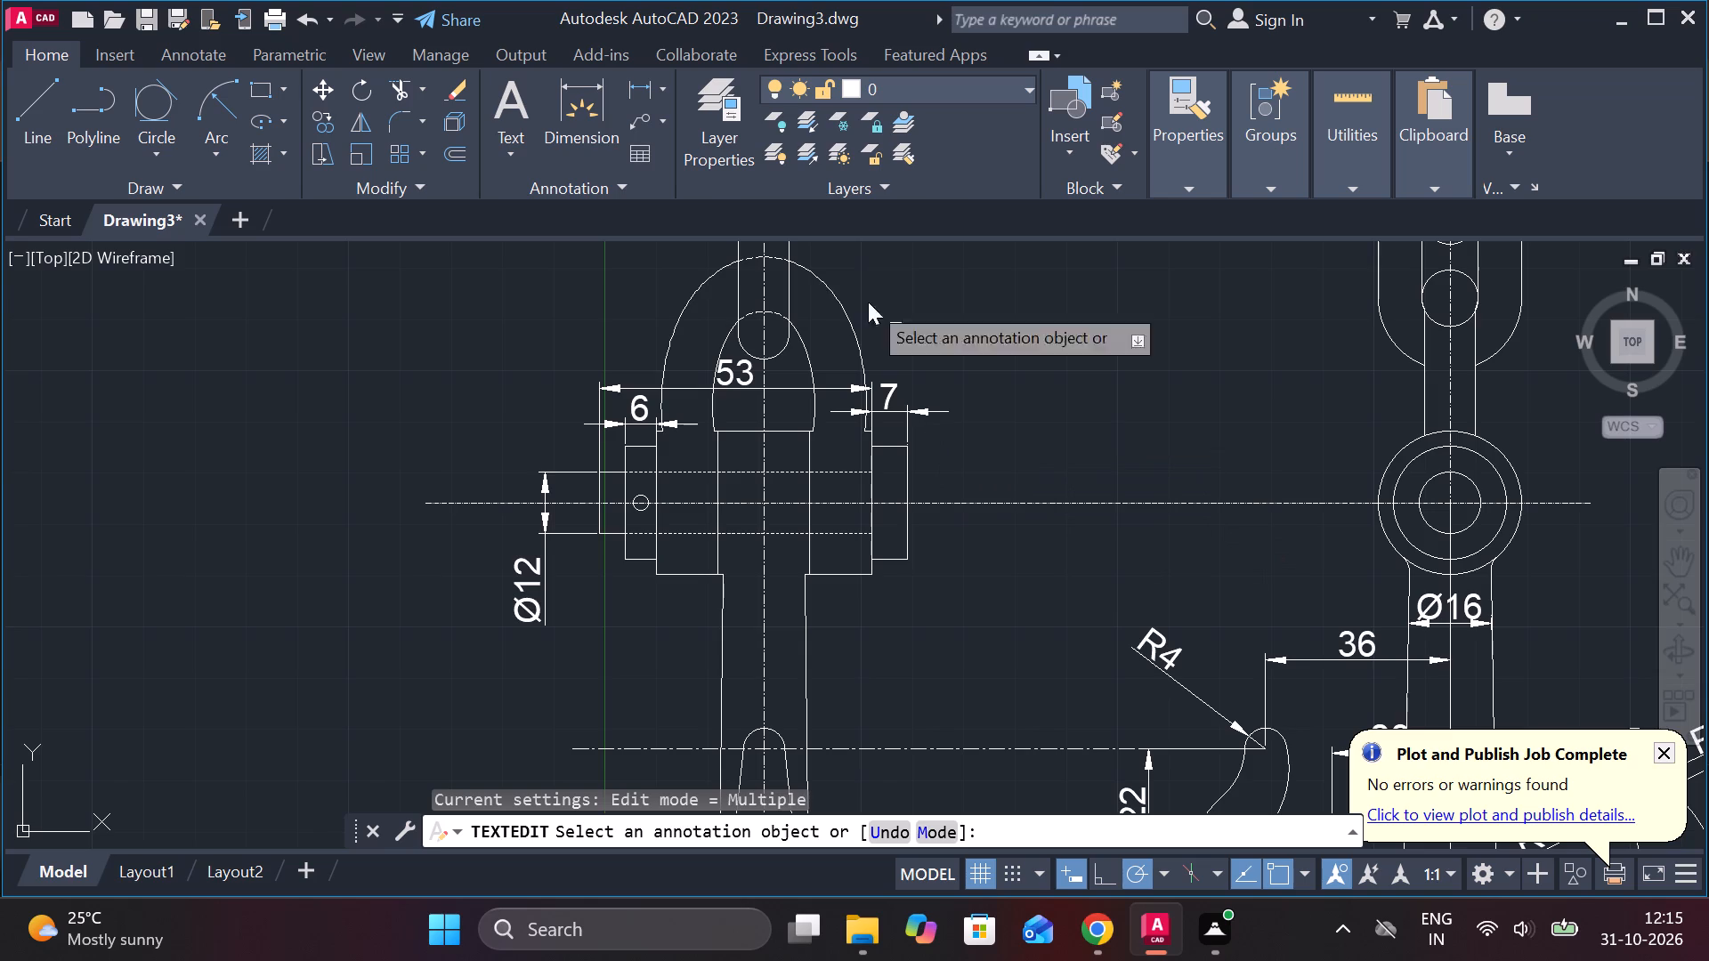
Add a vertical linear dimension across the pin head, placed to its right, and prefix its text with the diameter symbol.
click(649, 98)
click(918, 443)
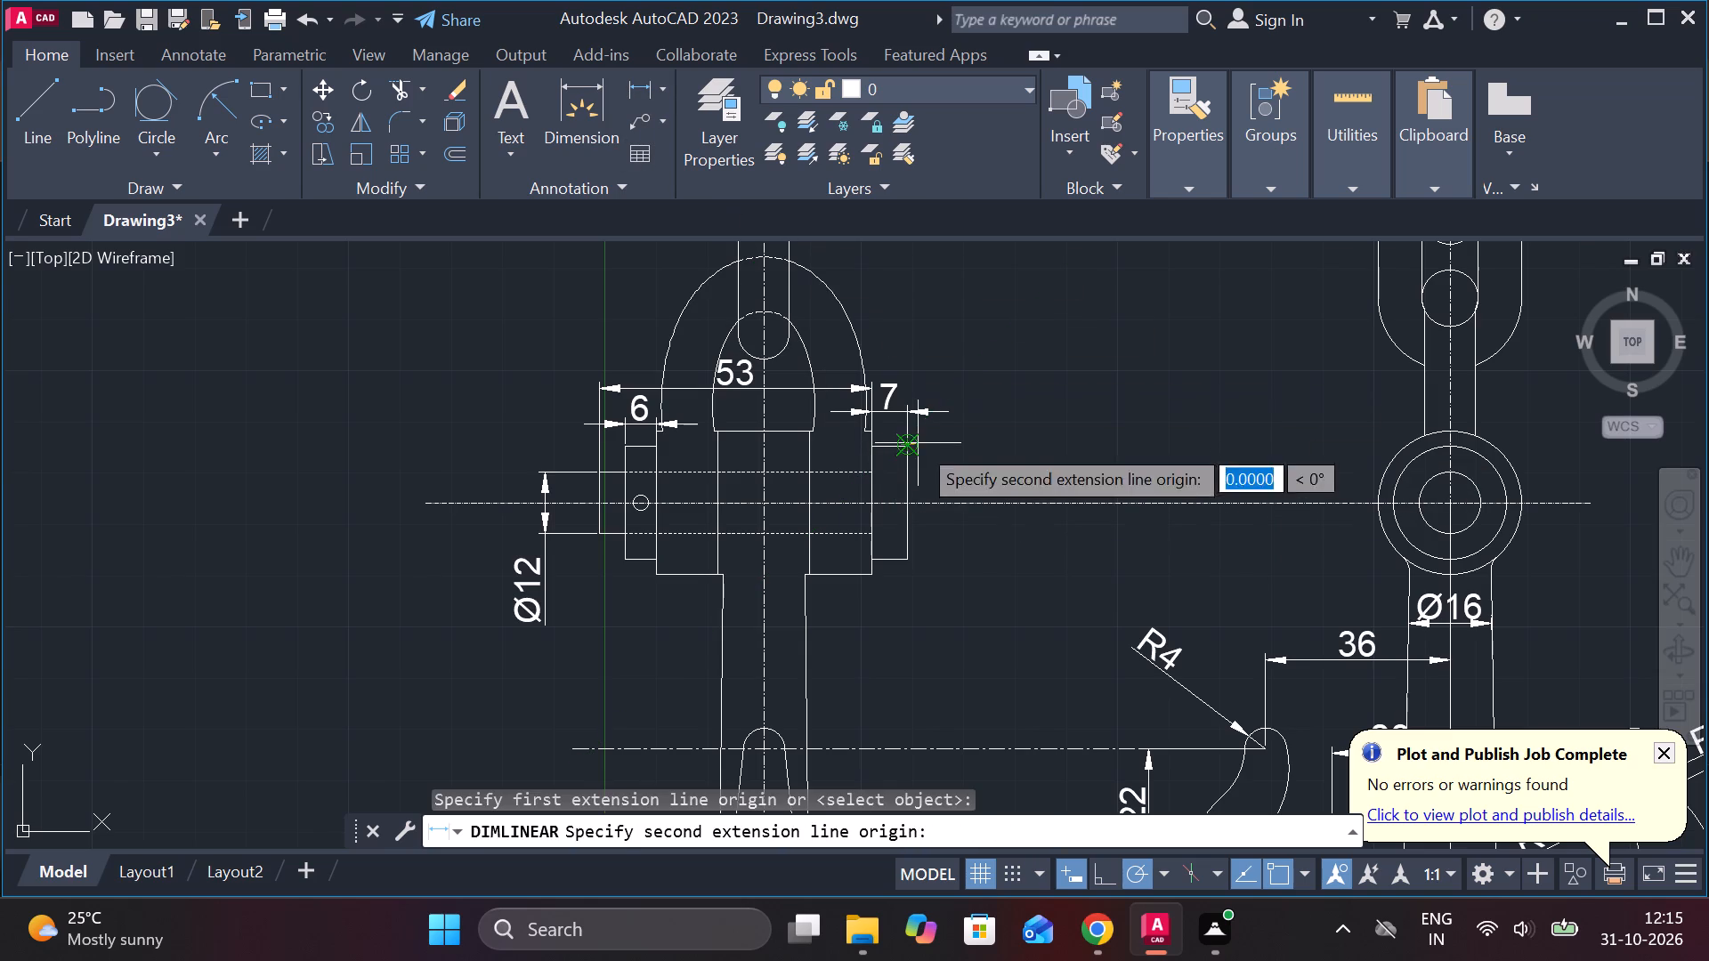
click(911, 561)
click(992, 553)
double_click(975, 489)
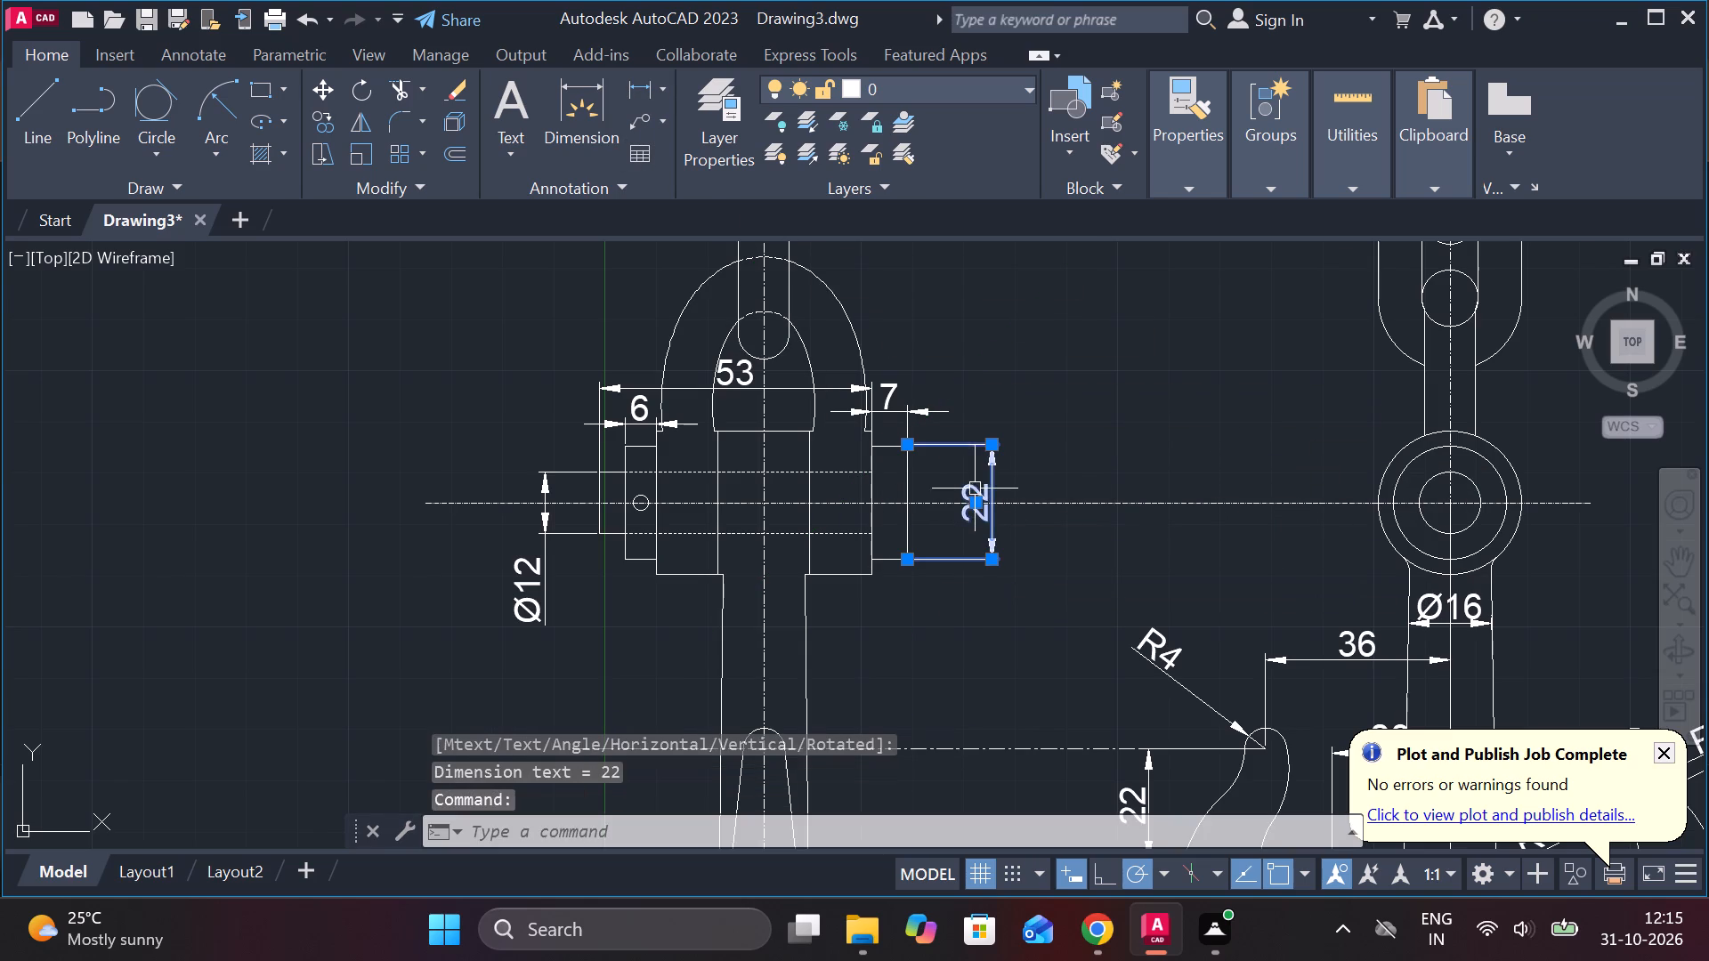
click(1137, 155)
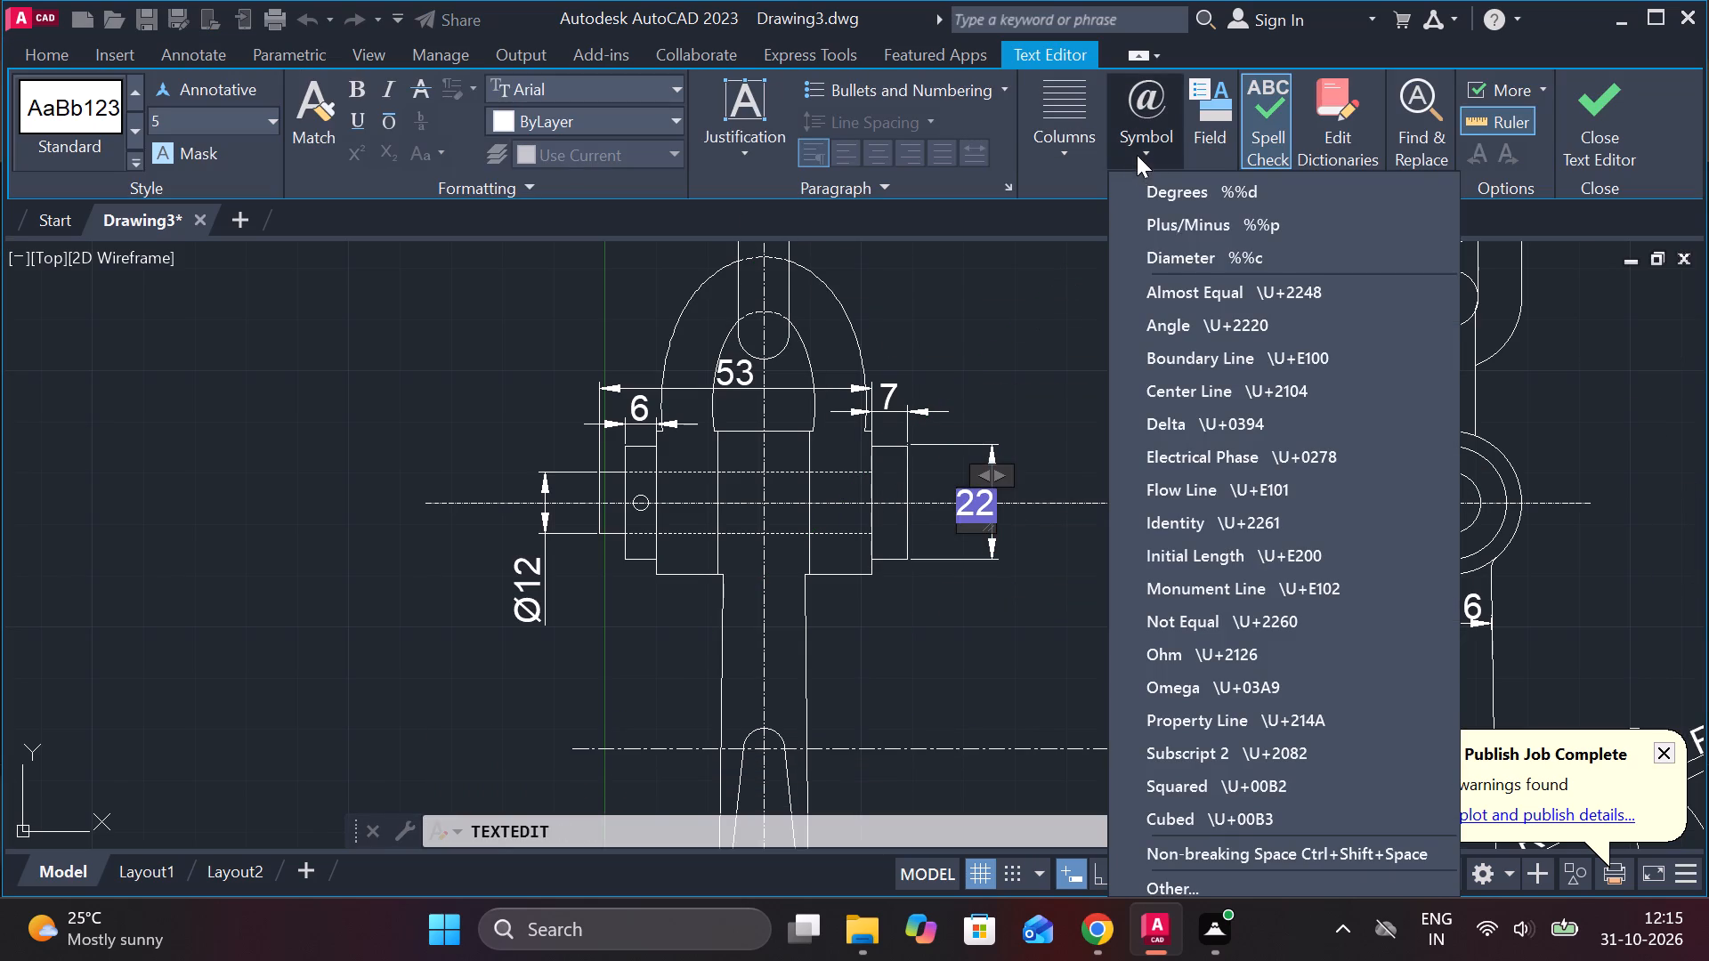
click(1182, 249)
click(1116, 341)
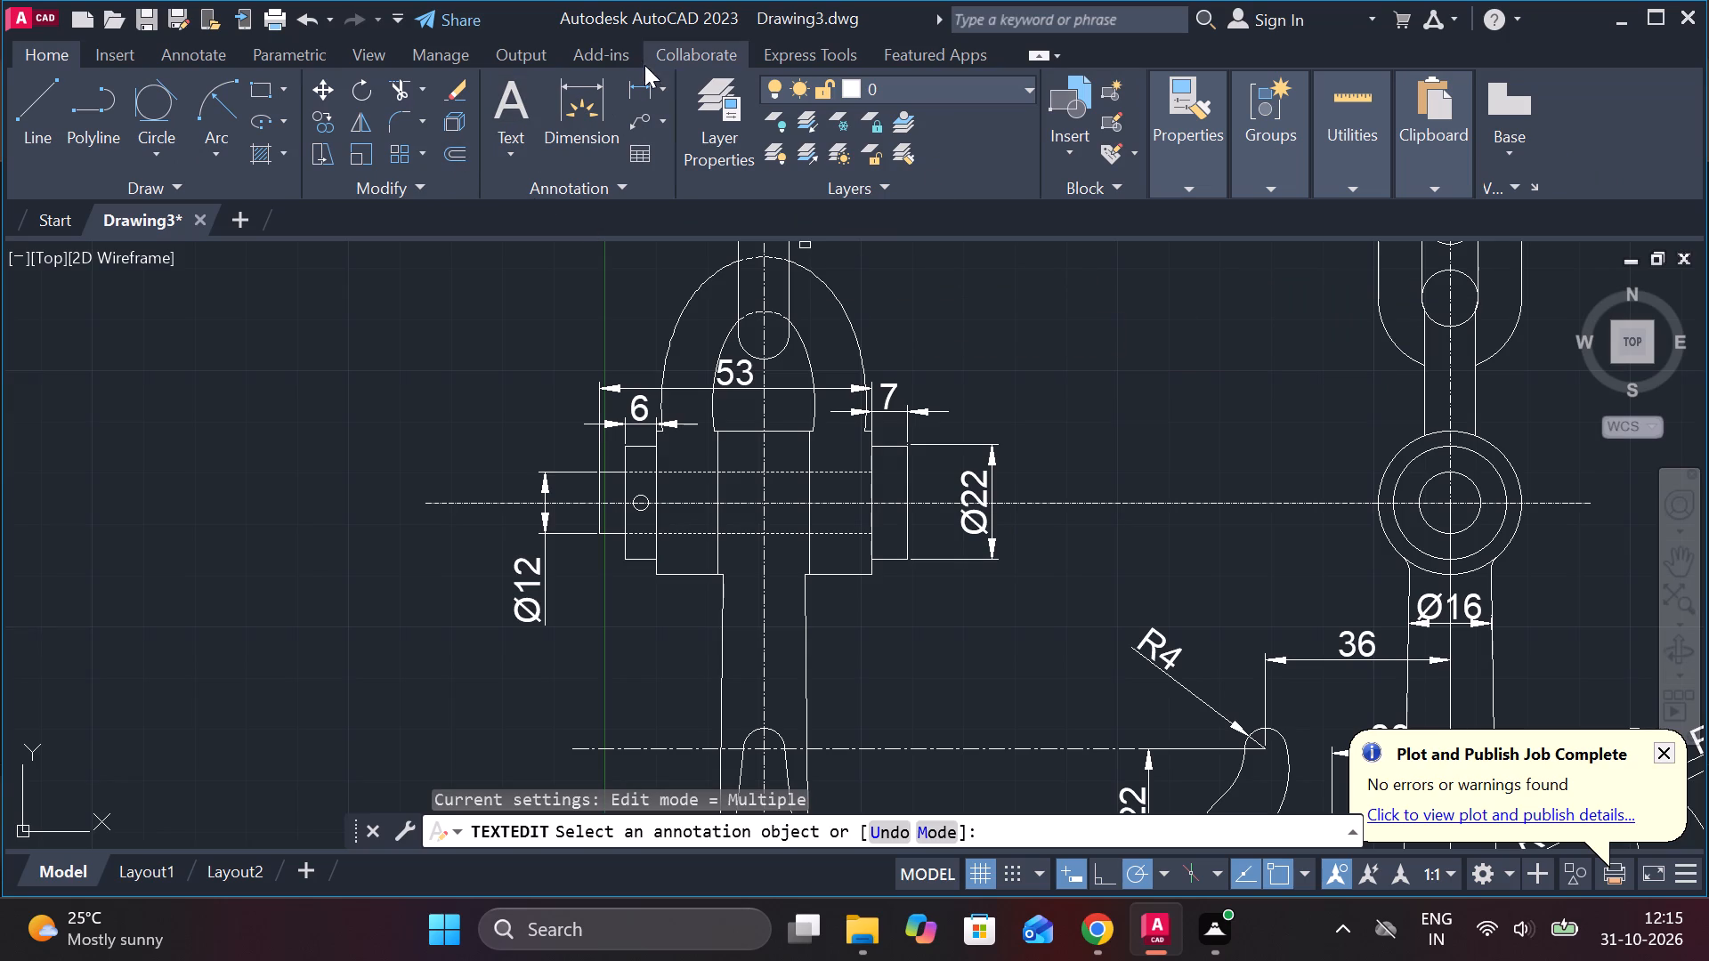
Add a vertical linear dimension across the shackle's right face, placed outside the pin head's dimension, and prefix its text with the diameter symbol.
click(636, 89)
scroll(859, 446, up, 1)
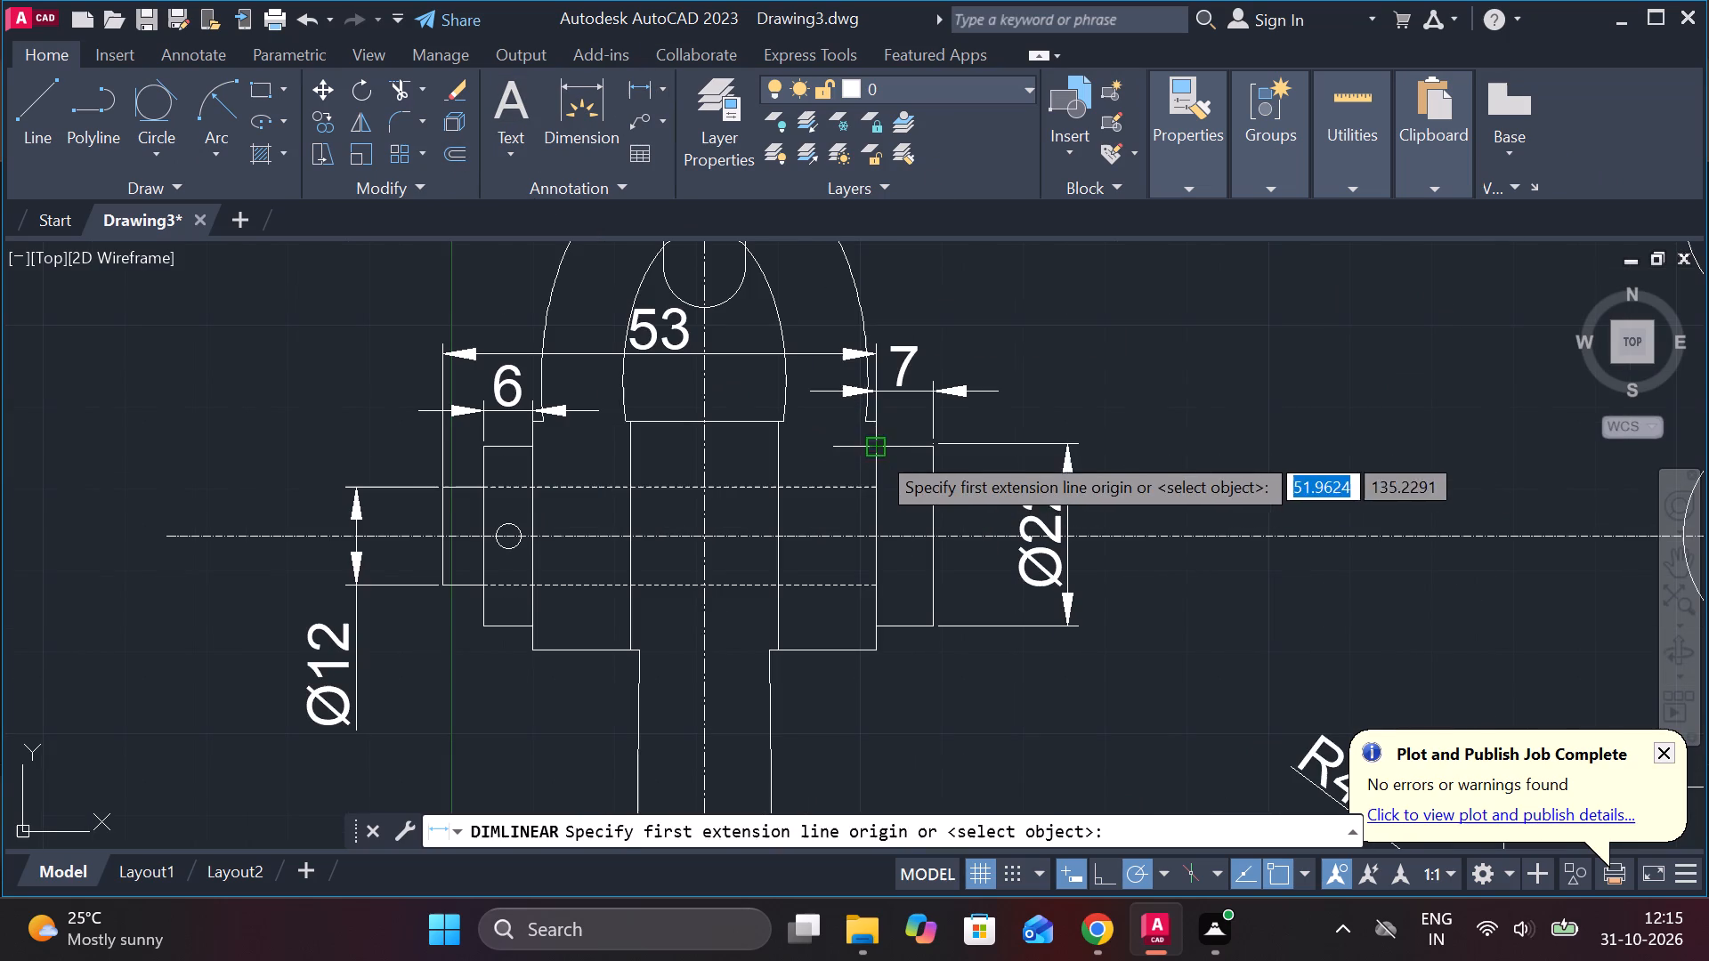
click(877, 424)
click(873, 642)
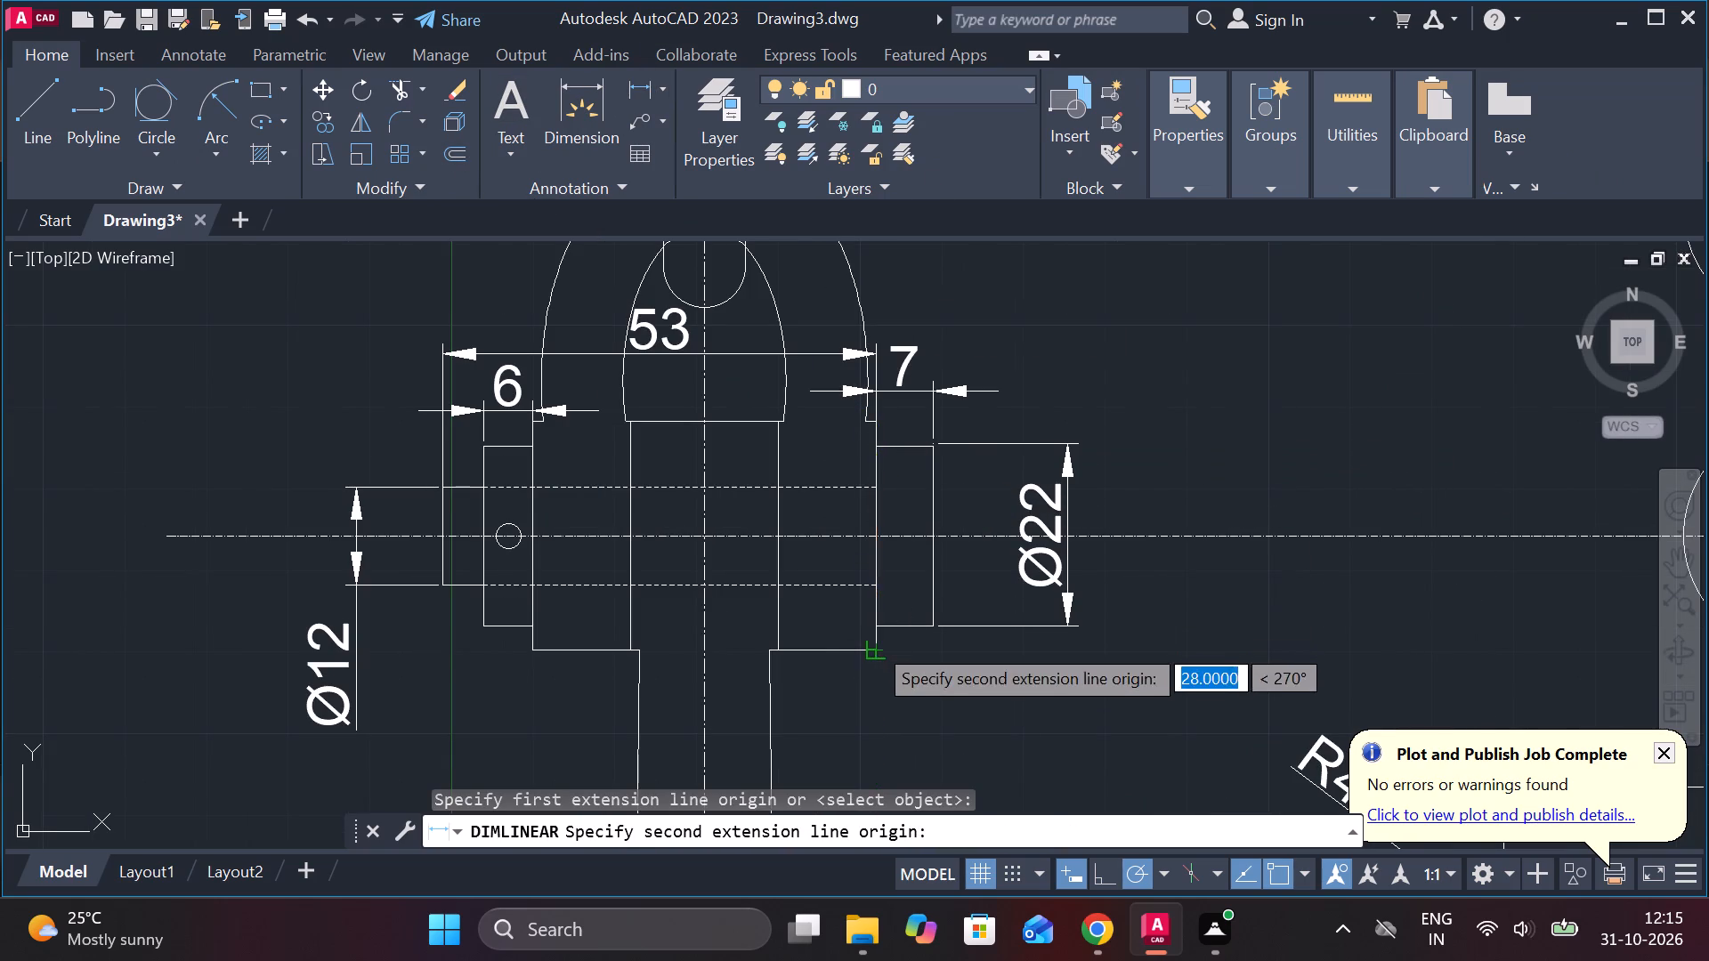
click(1183, 602)
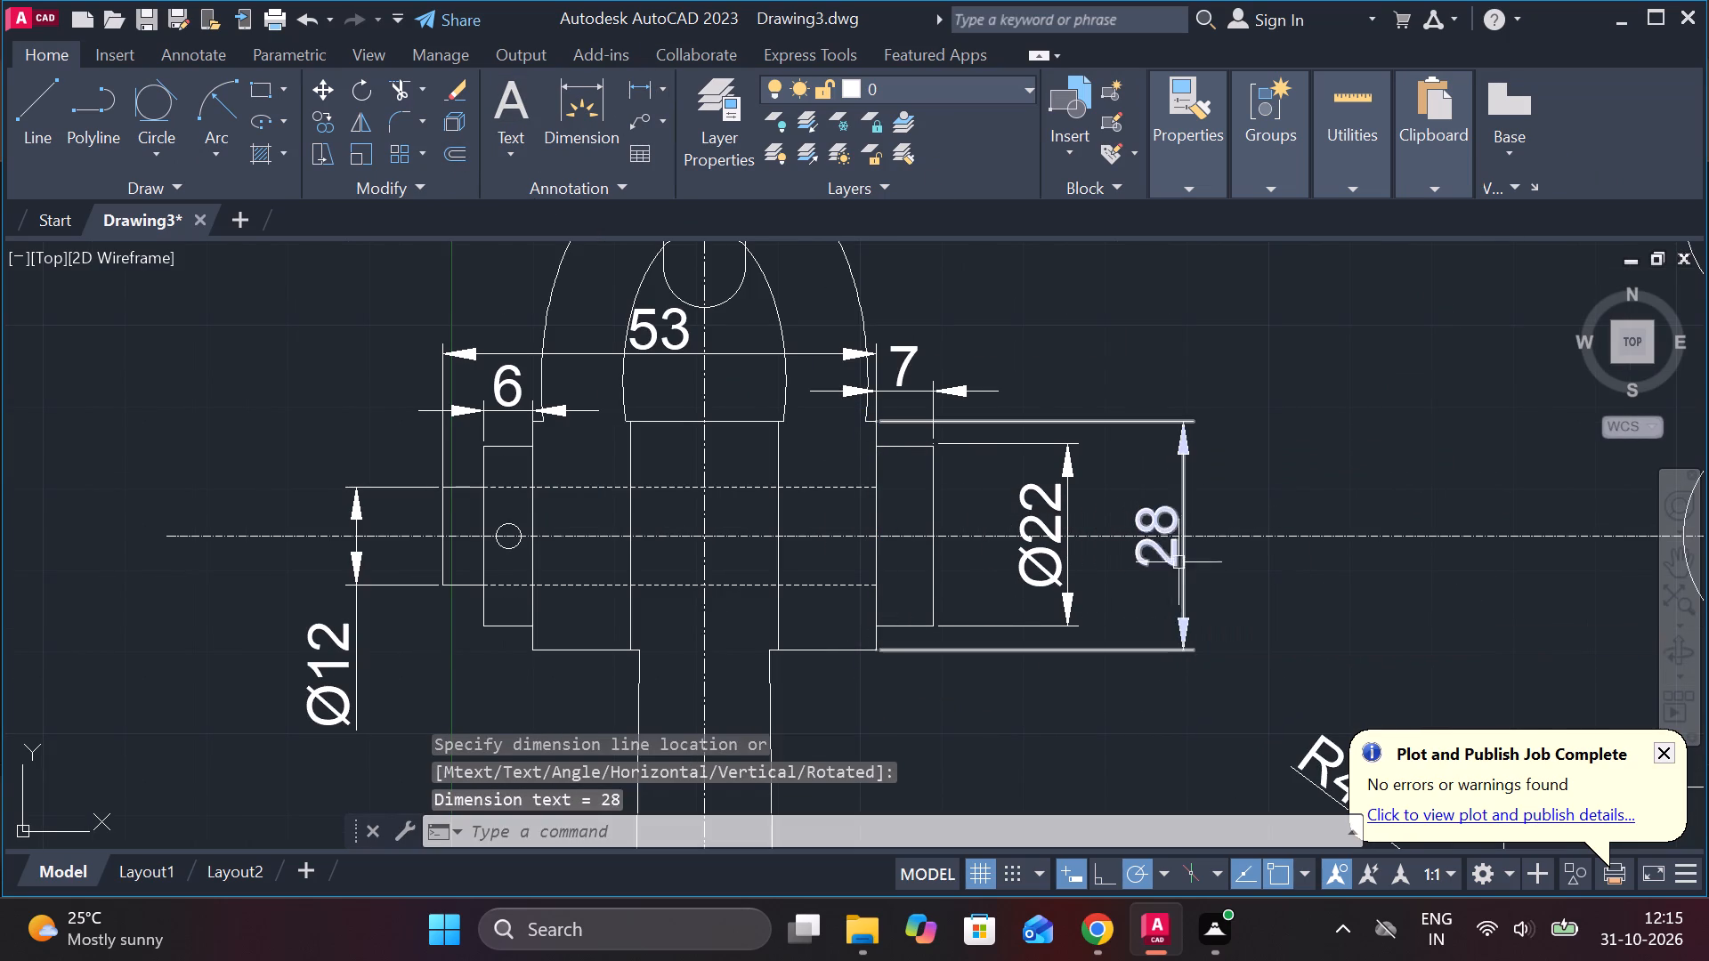
double_click(1181, 543)
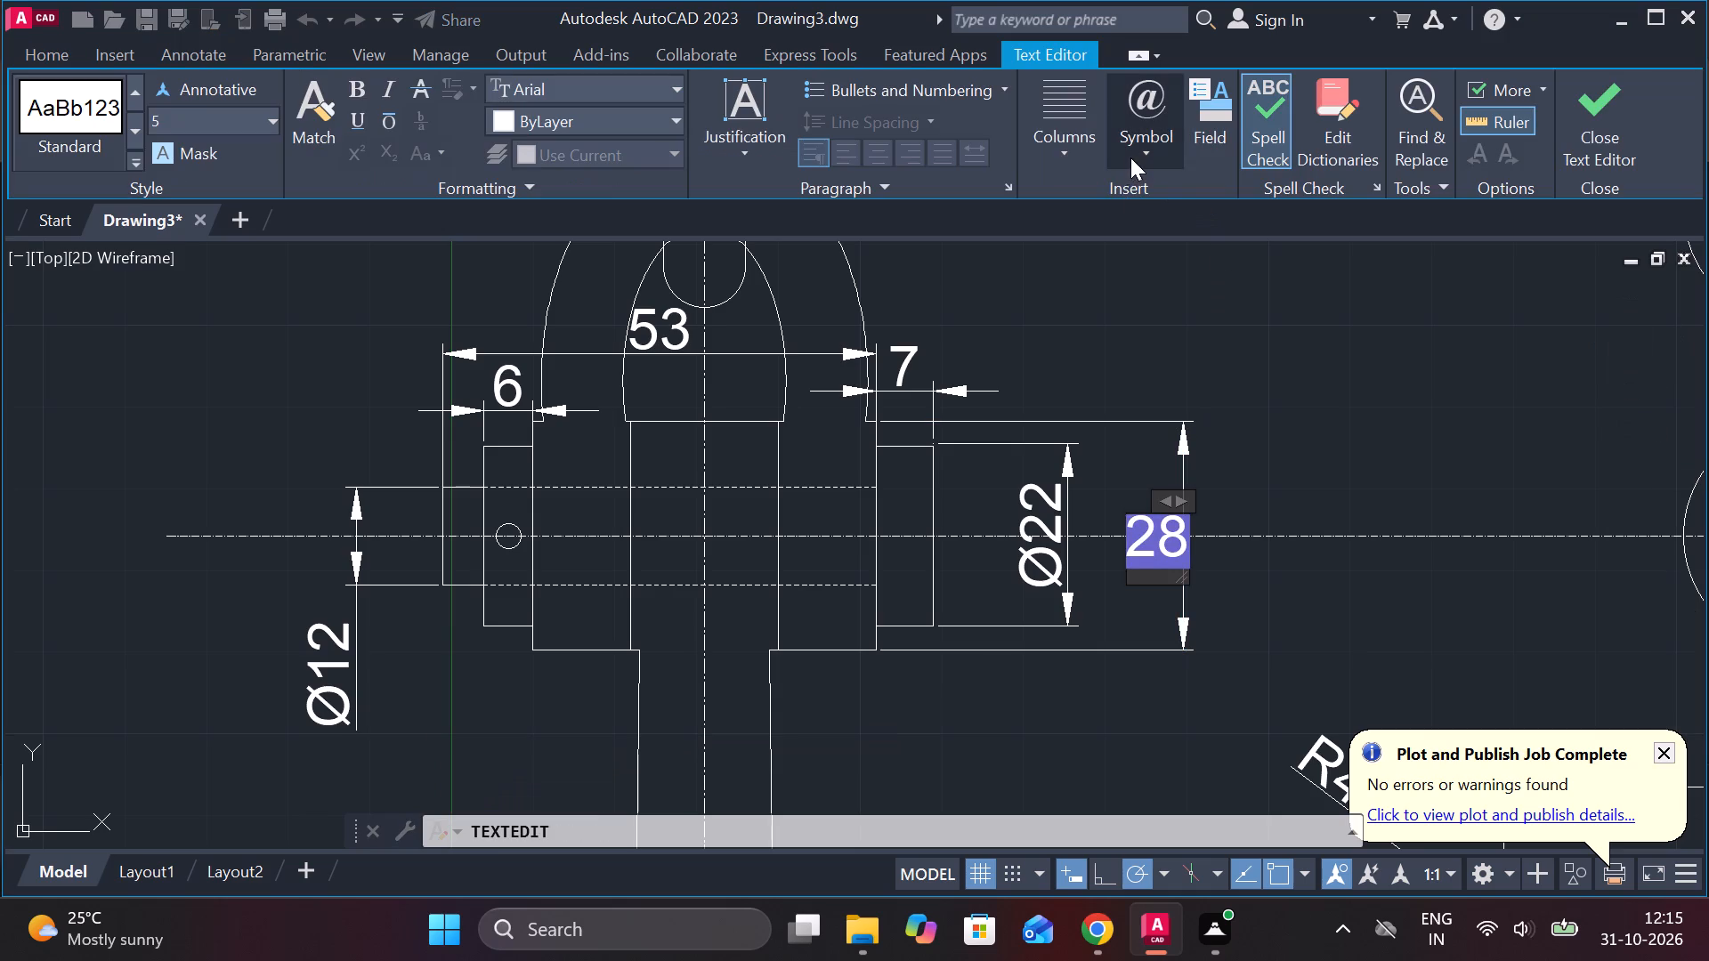
click(1130, 157)
click(1202, 262)
click(1304, 478)
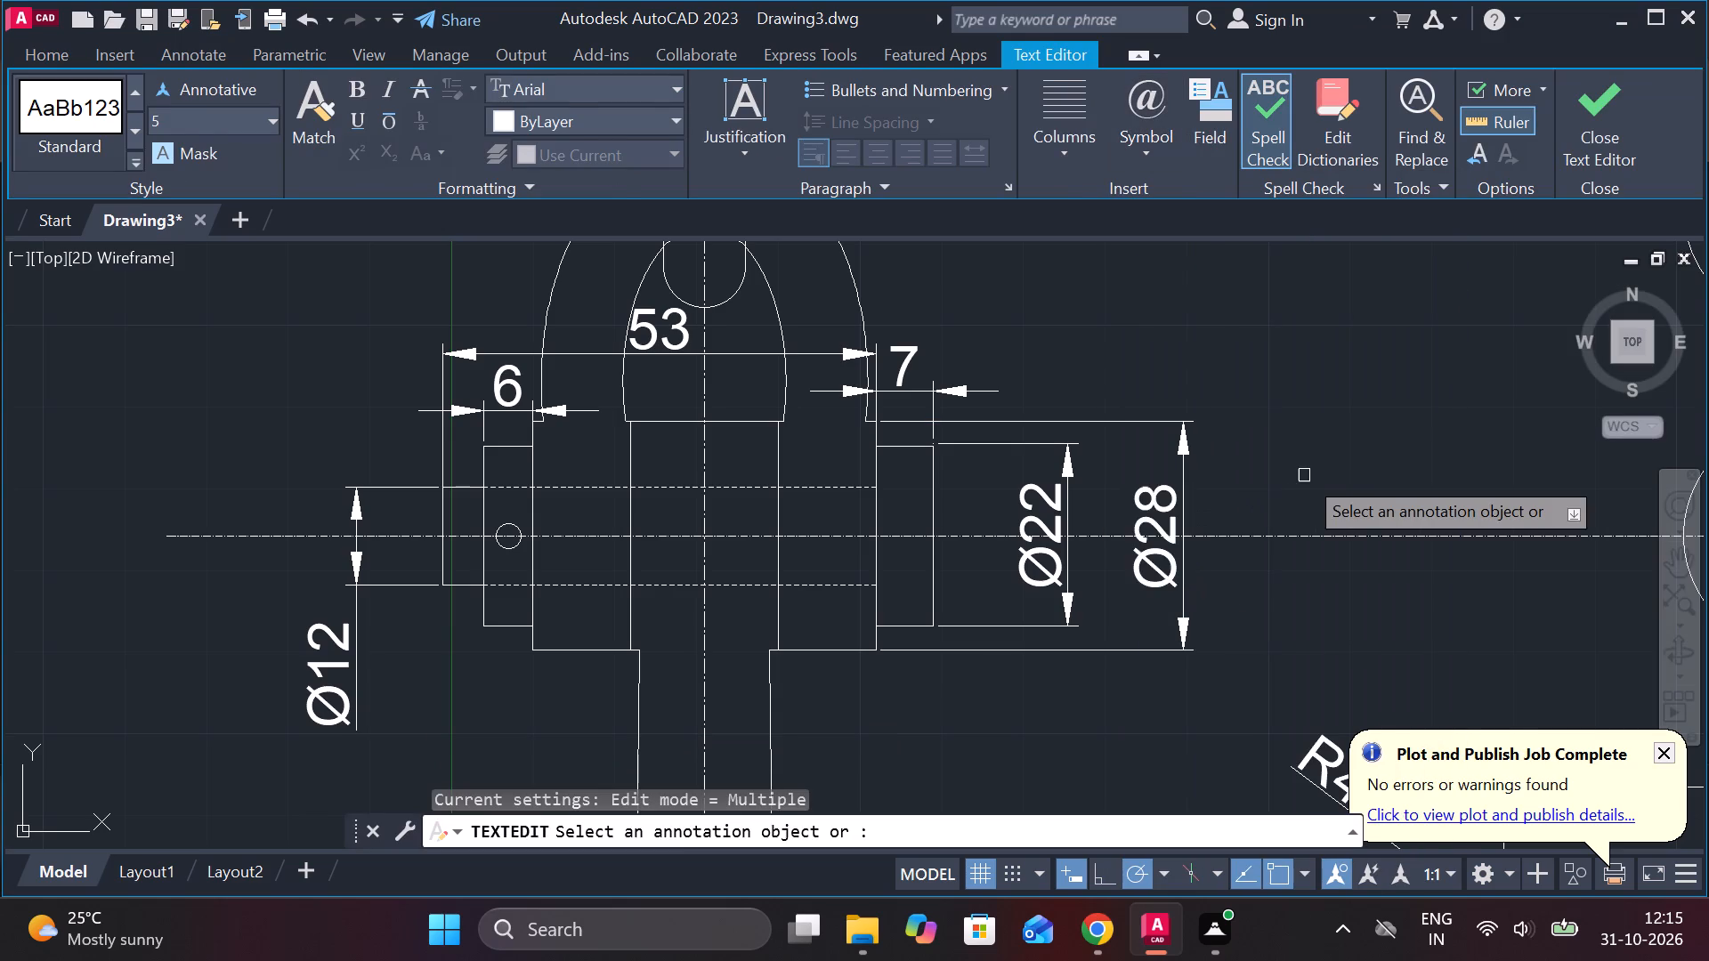
Add a horizontal linear dimension for the width of the shackle's left lug, placed just below it.
scroll(1304, 489, down, 1)
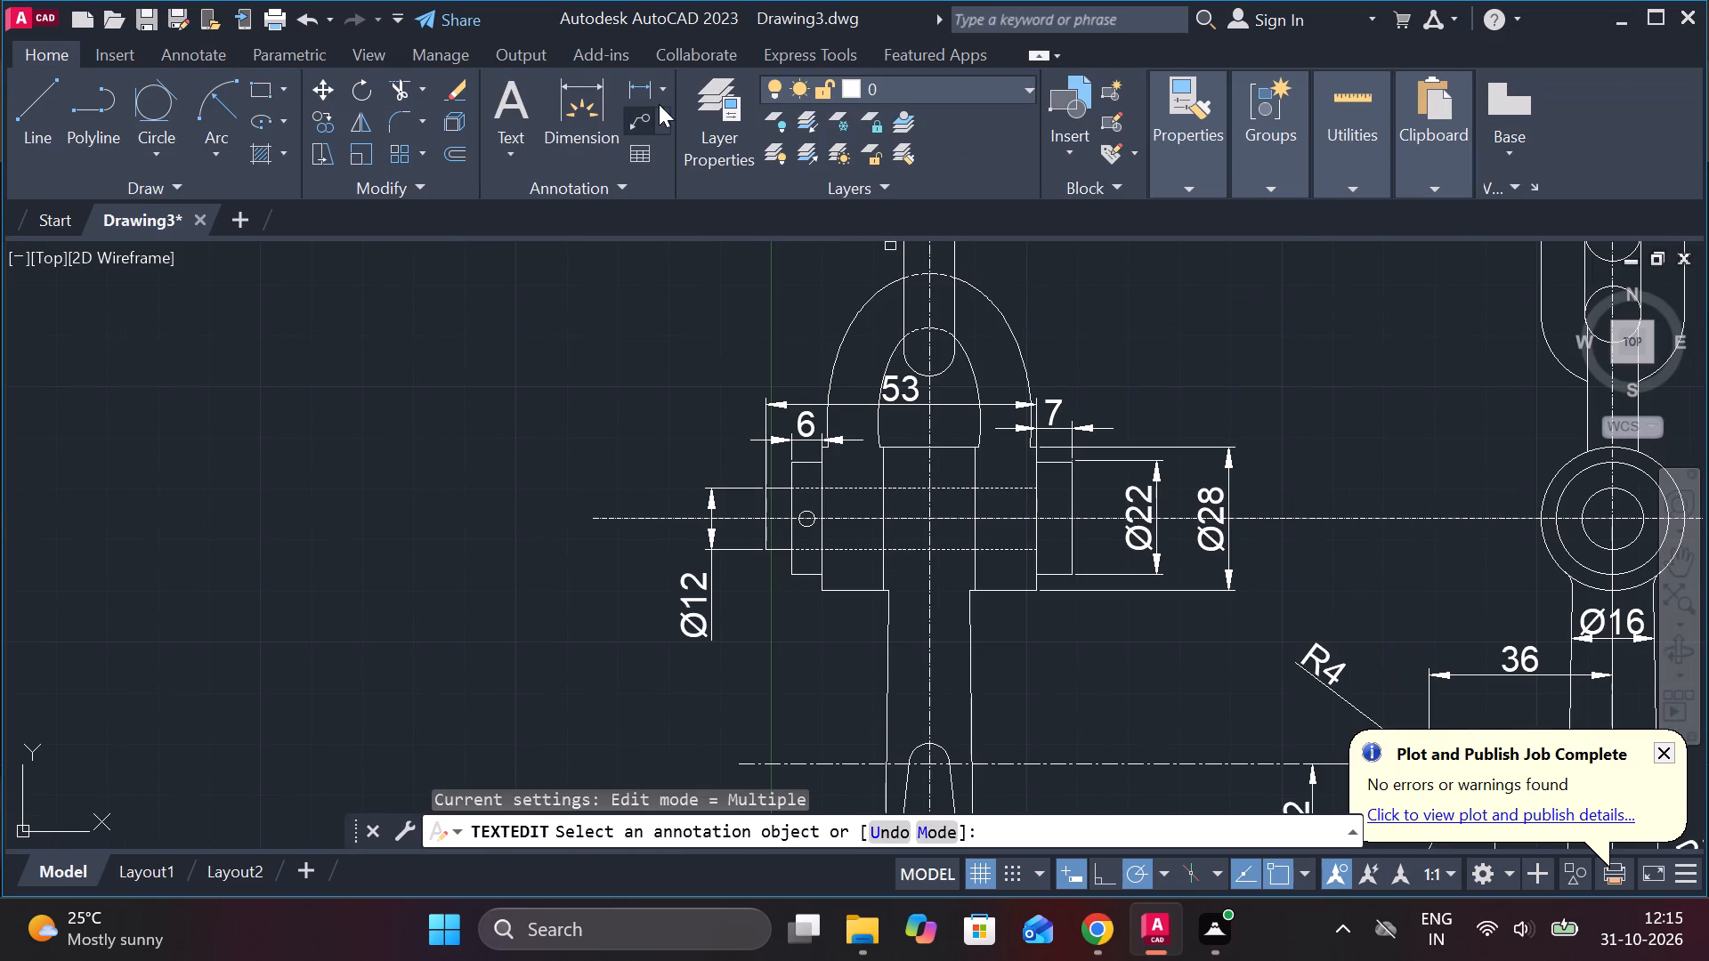
click(653, 95)
click(639, 83)
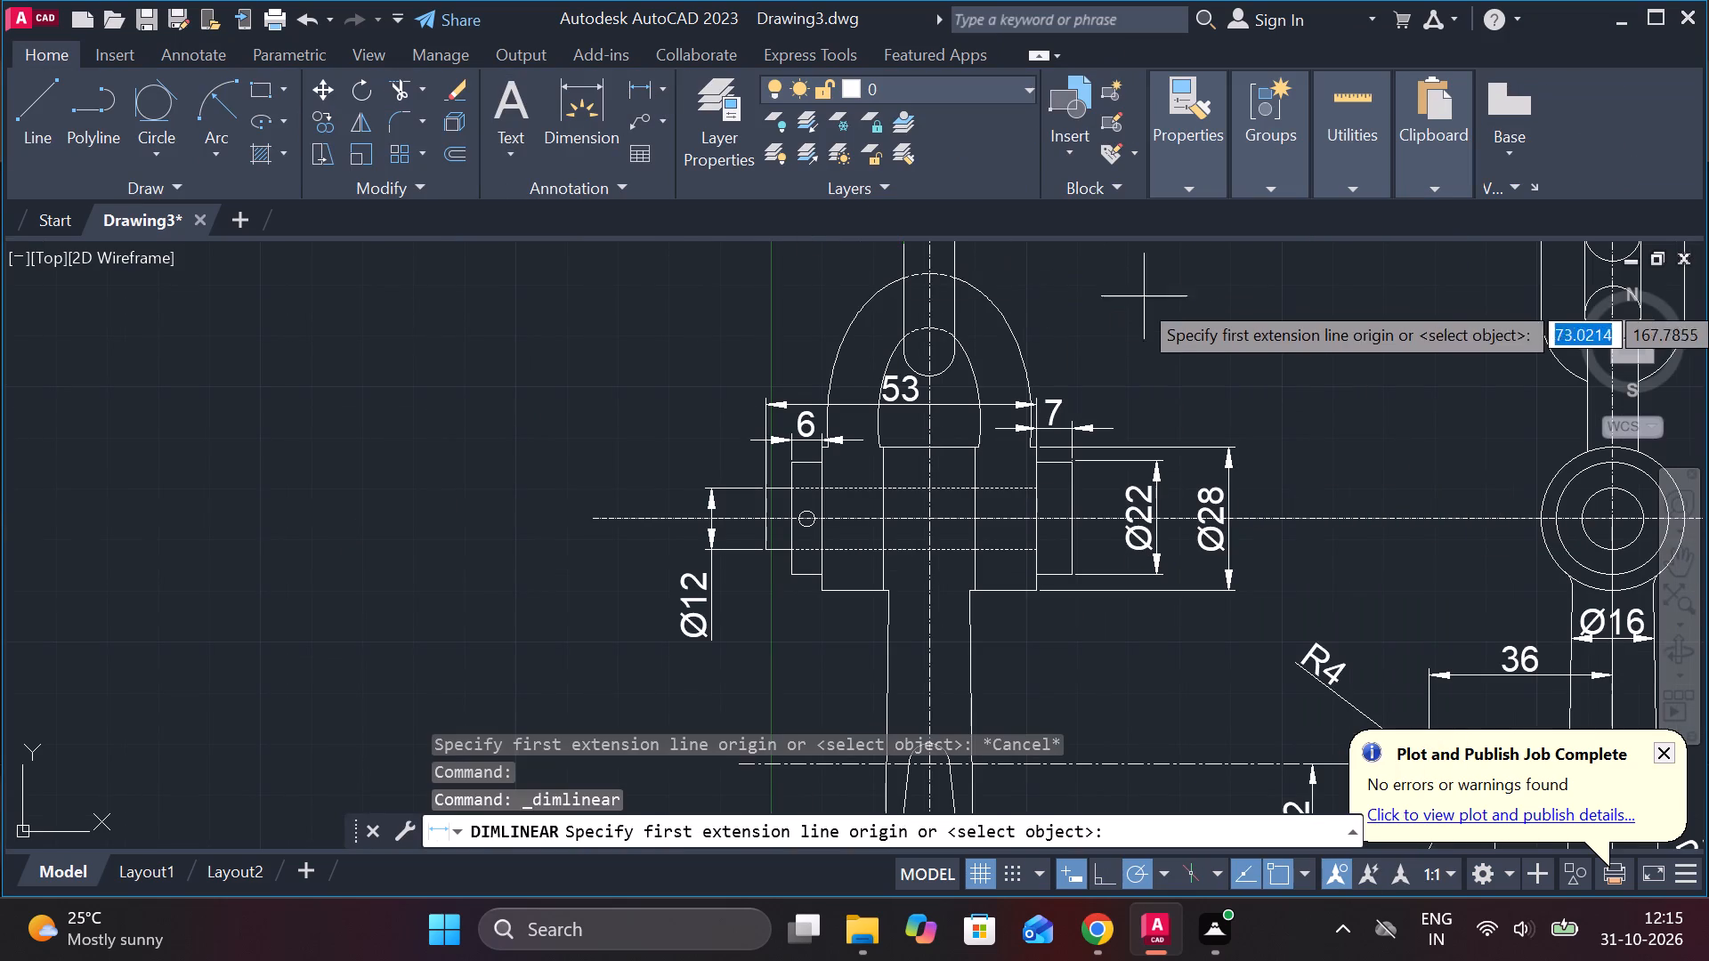
middle_drag(1106, 545, 1069, 489)
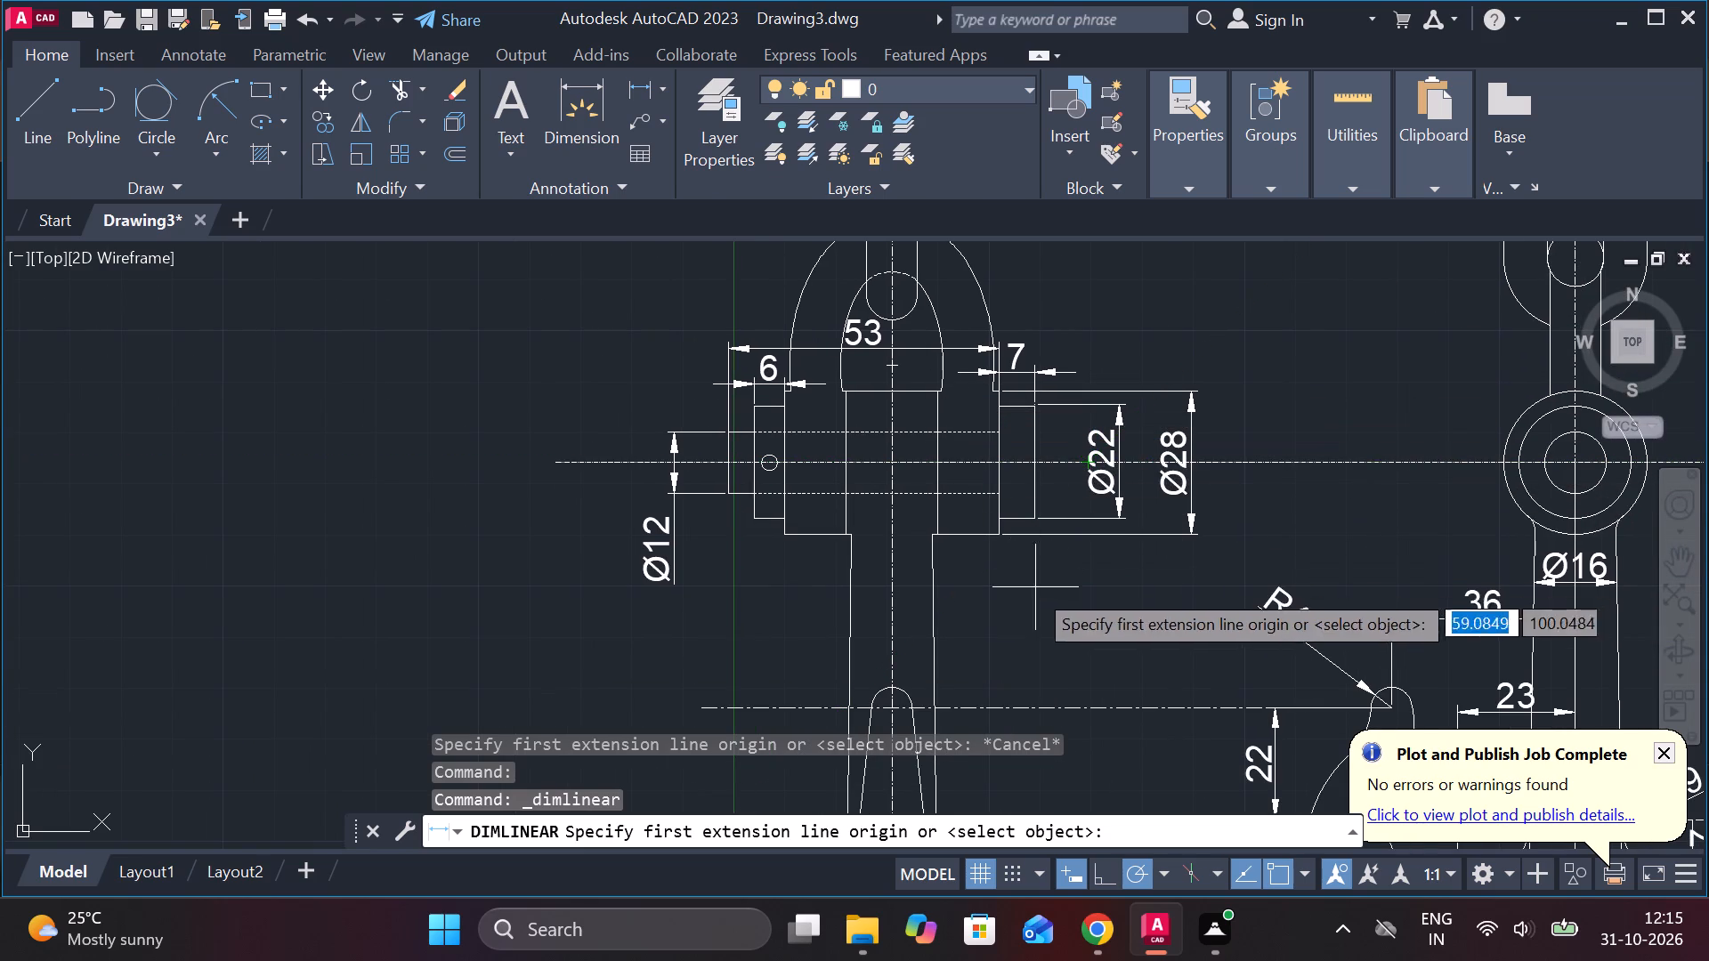
scroll(794, 540, up, 2)
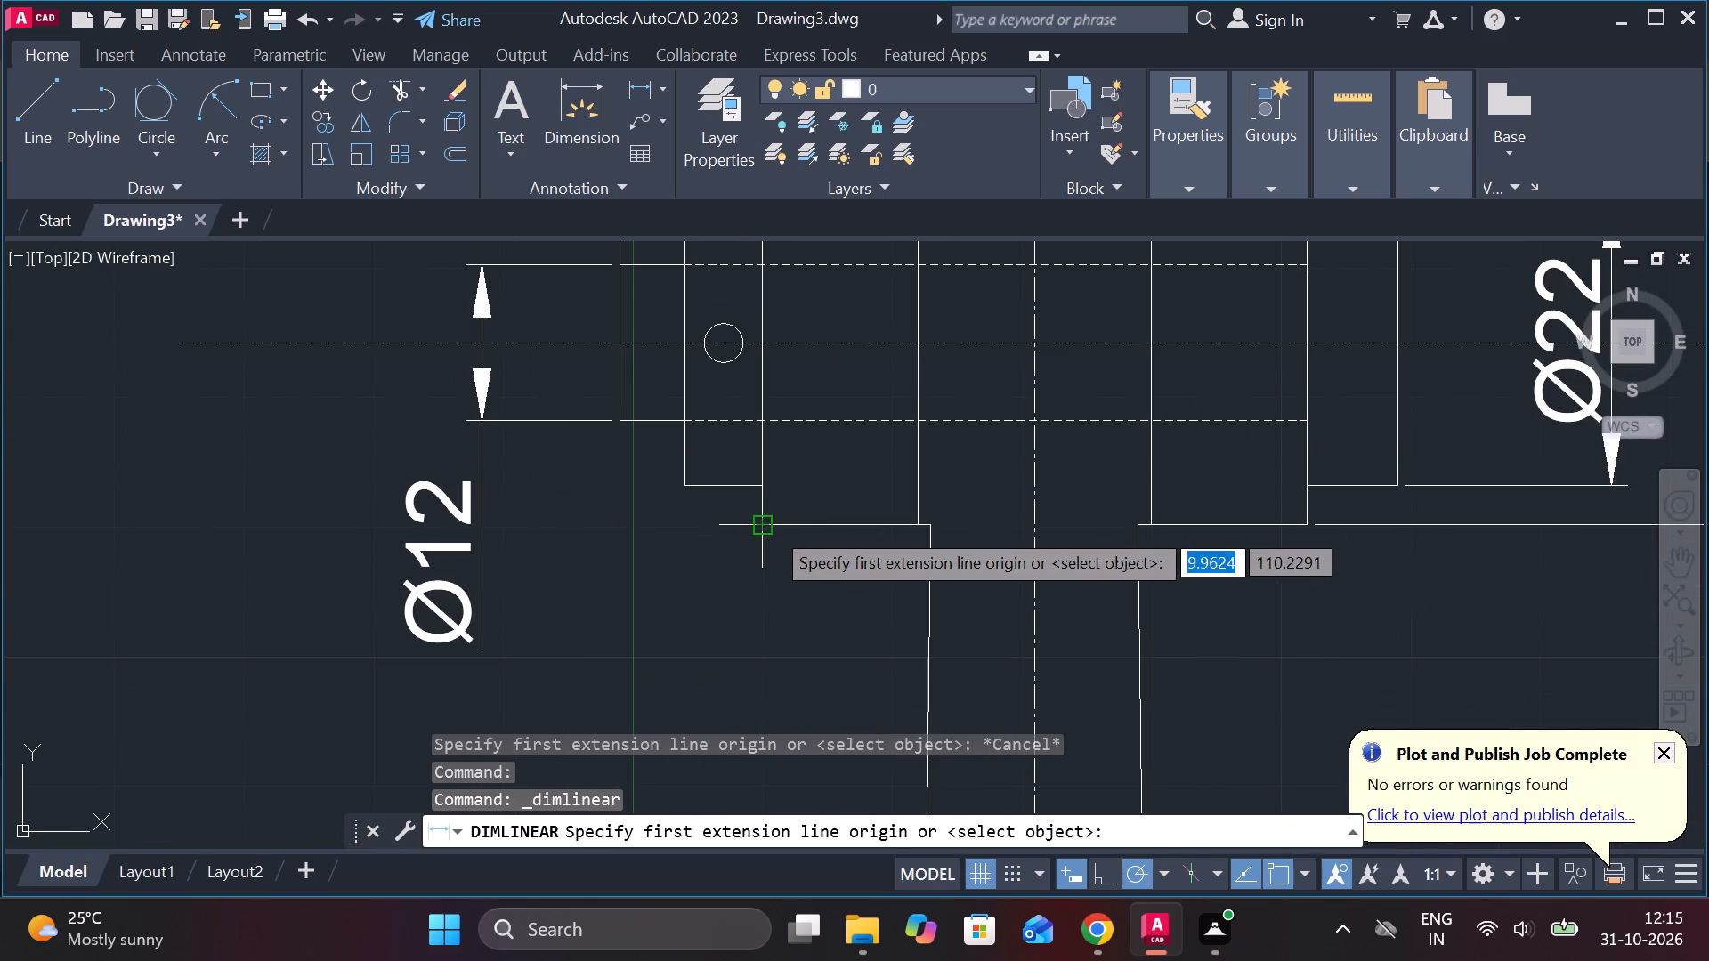
click(771, 527)
click(912, 529)
click(895, 593)
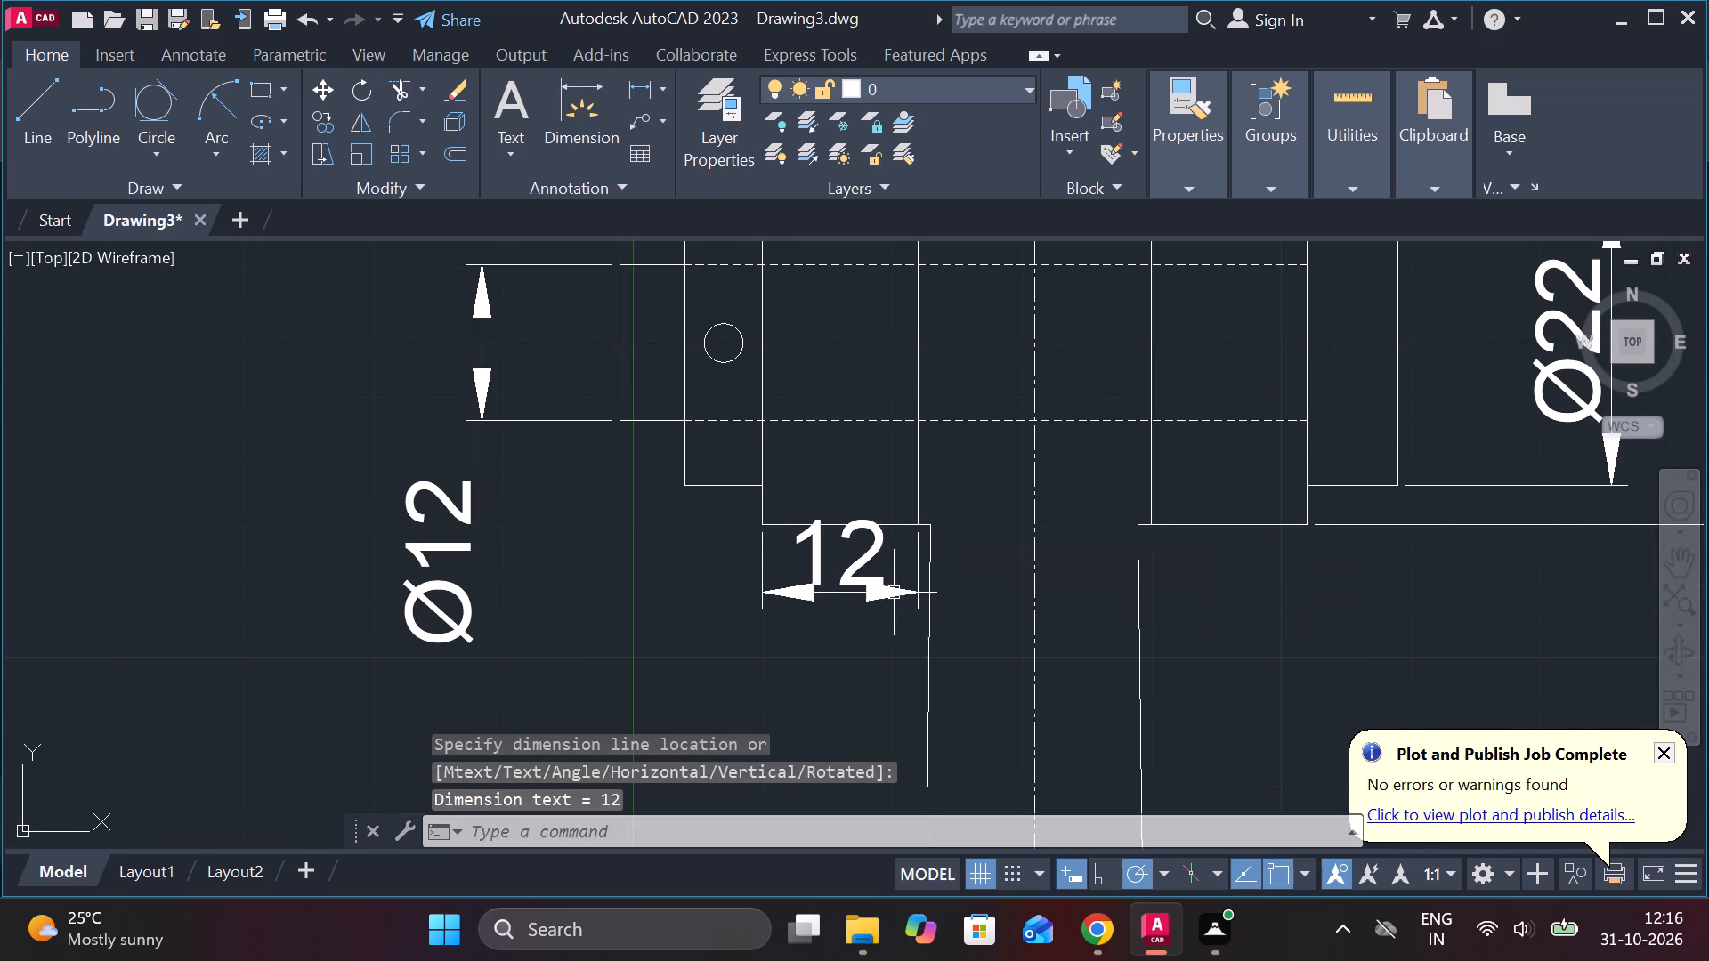
Add a horizontal linear dimension for the central width between the shackle's two lugs, placed just below them.
key(space)
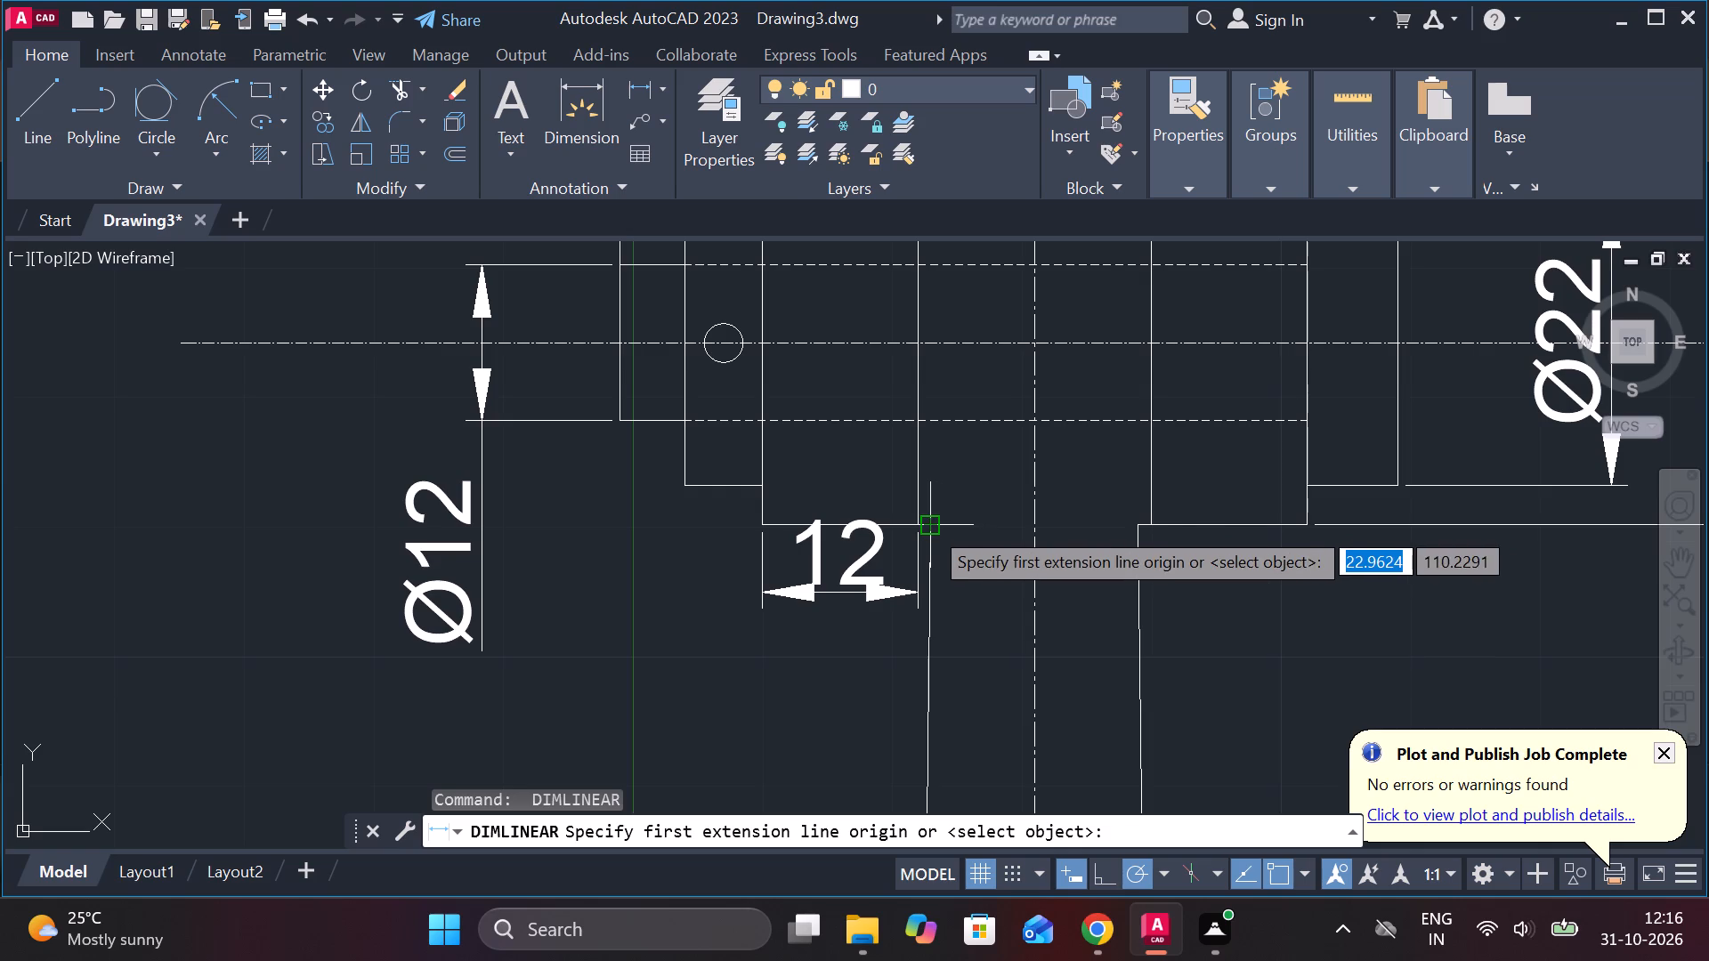
click(914, 522)
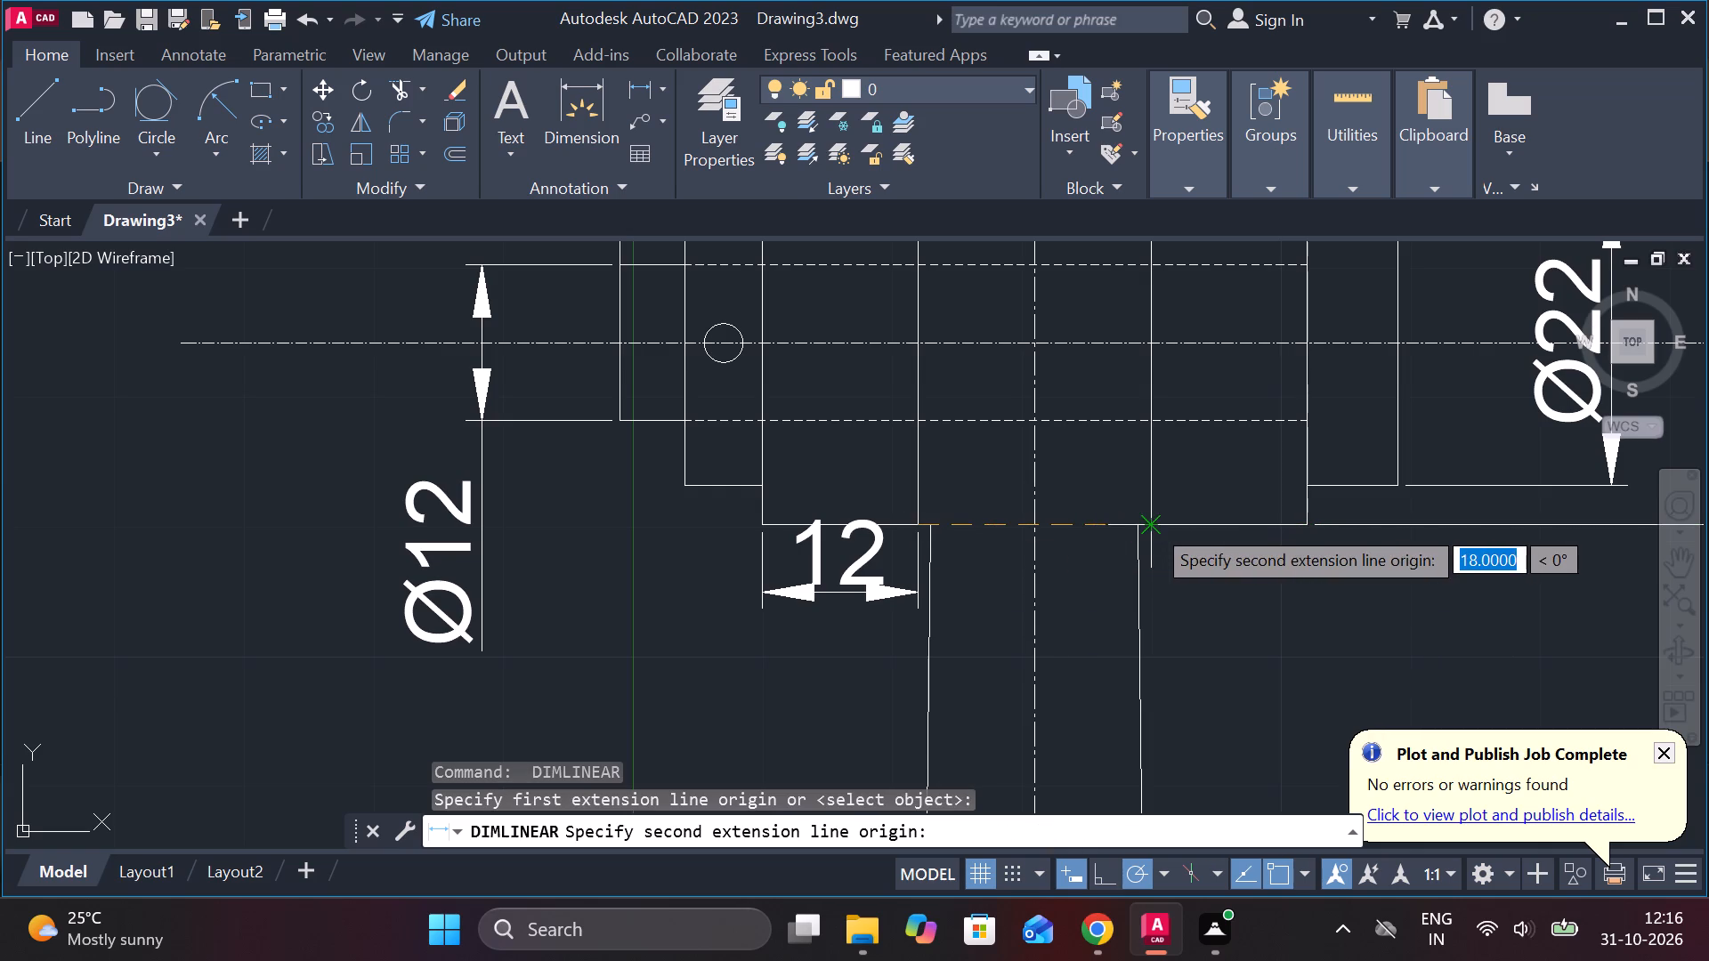
click(1152, 524)
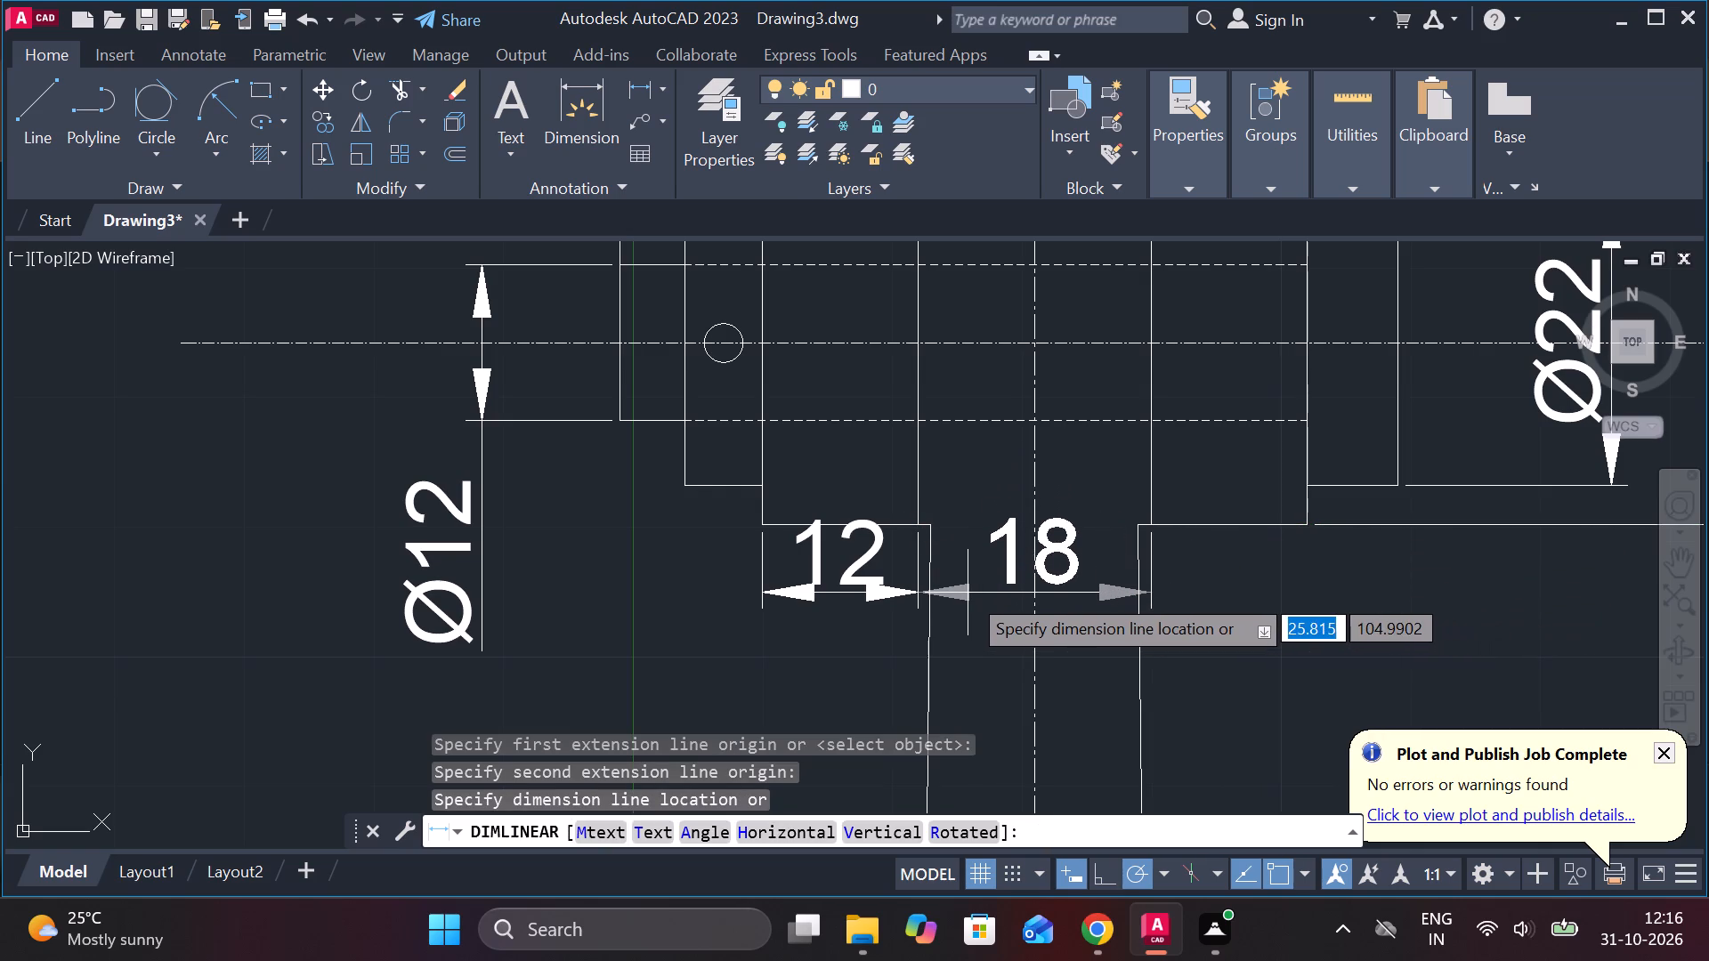
click(968, 610)
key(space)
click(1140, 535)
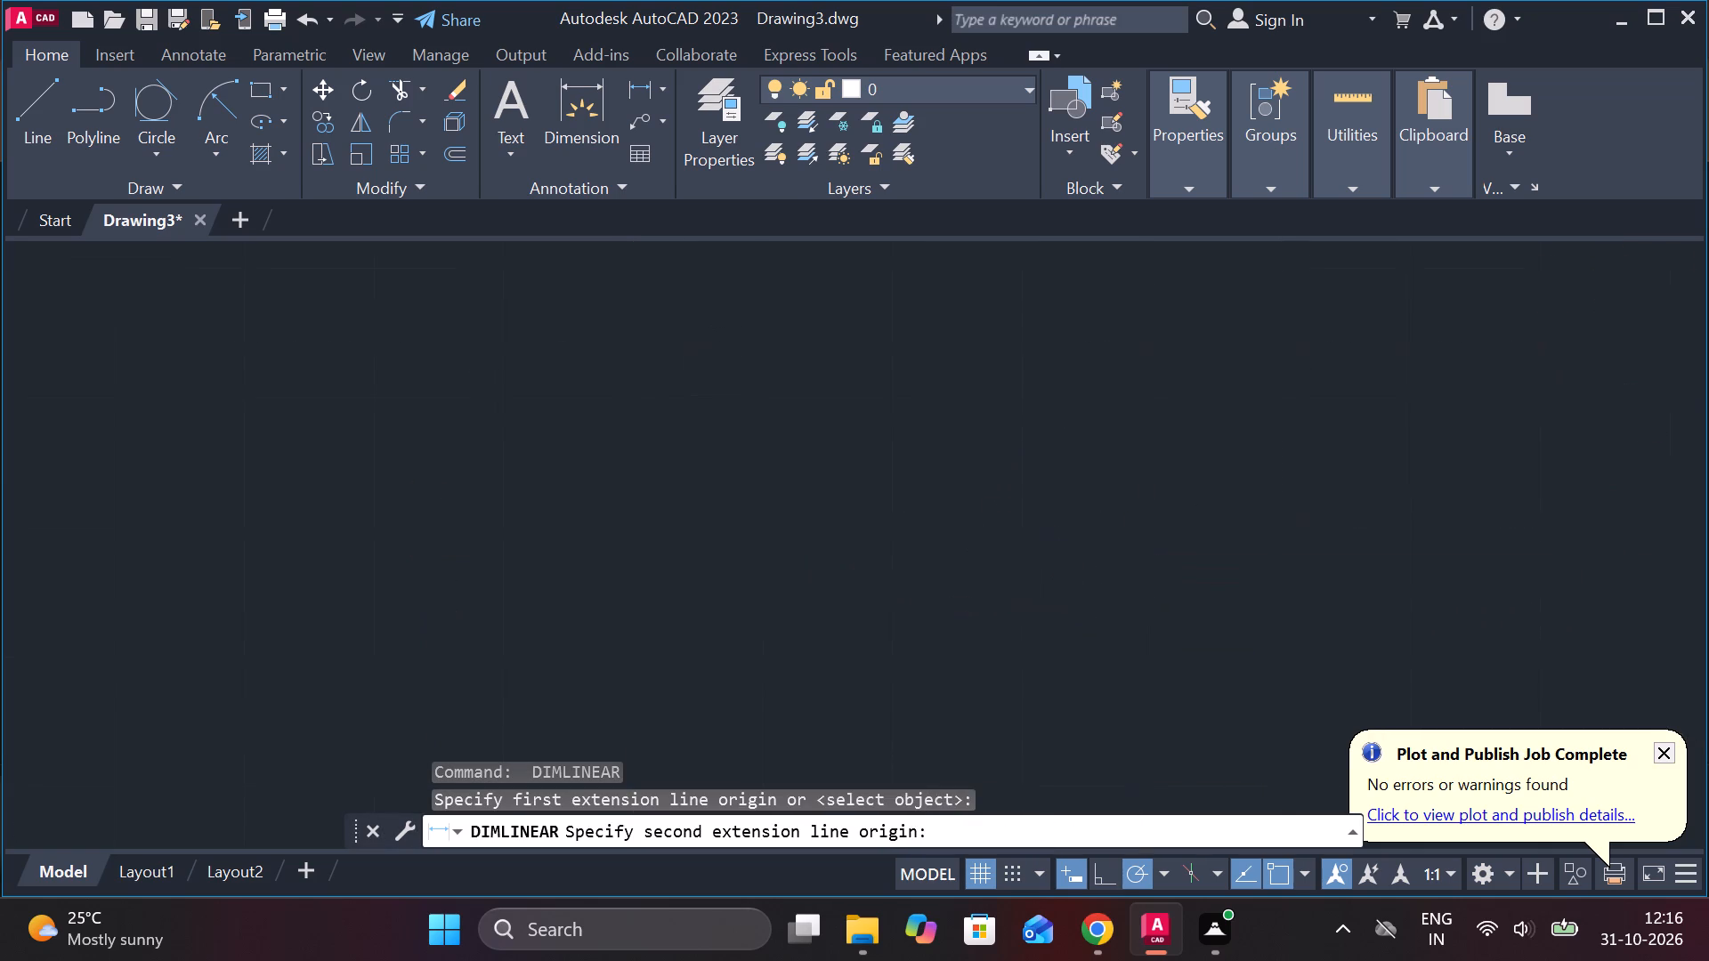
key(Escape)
Add a horizontal linear dimension for the width of the shackle's right lug, placed just below it.
key(space)
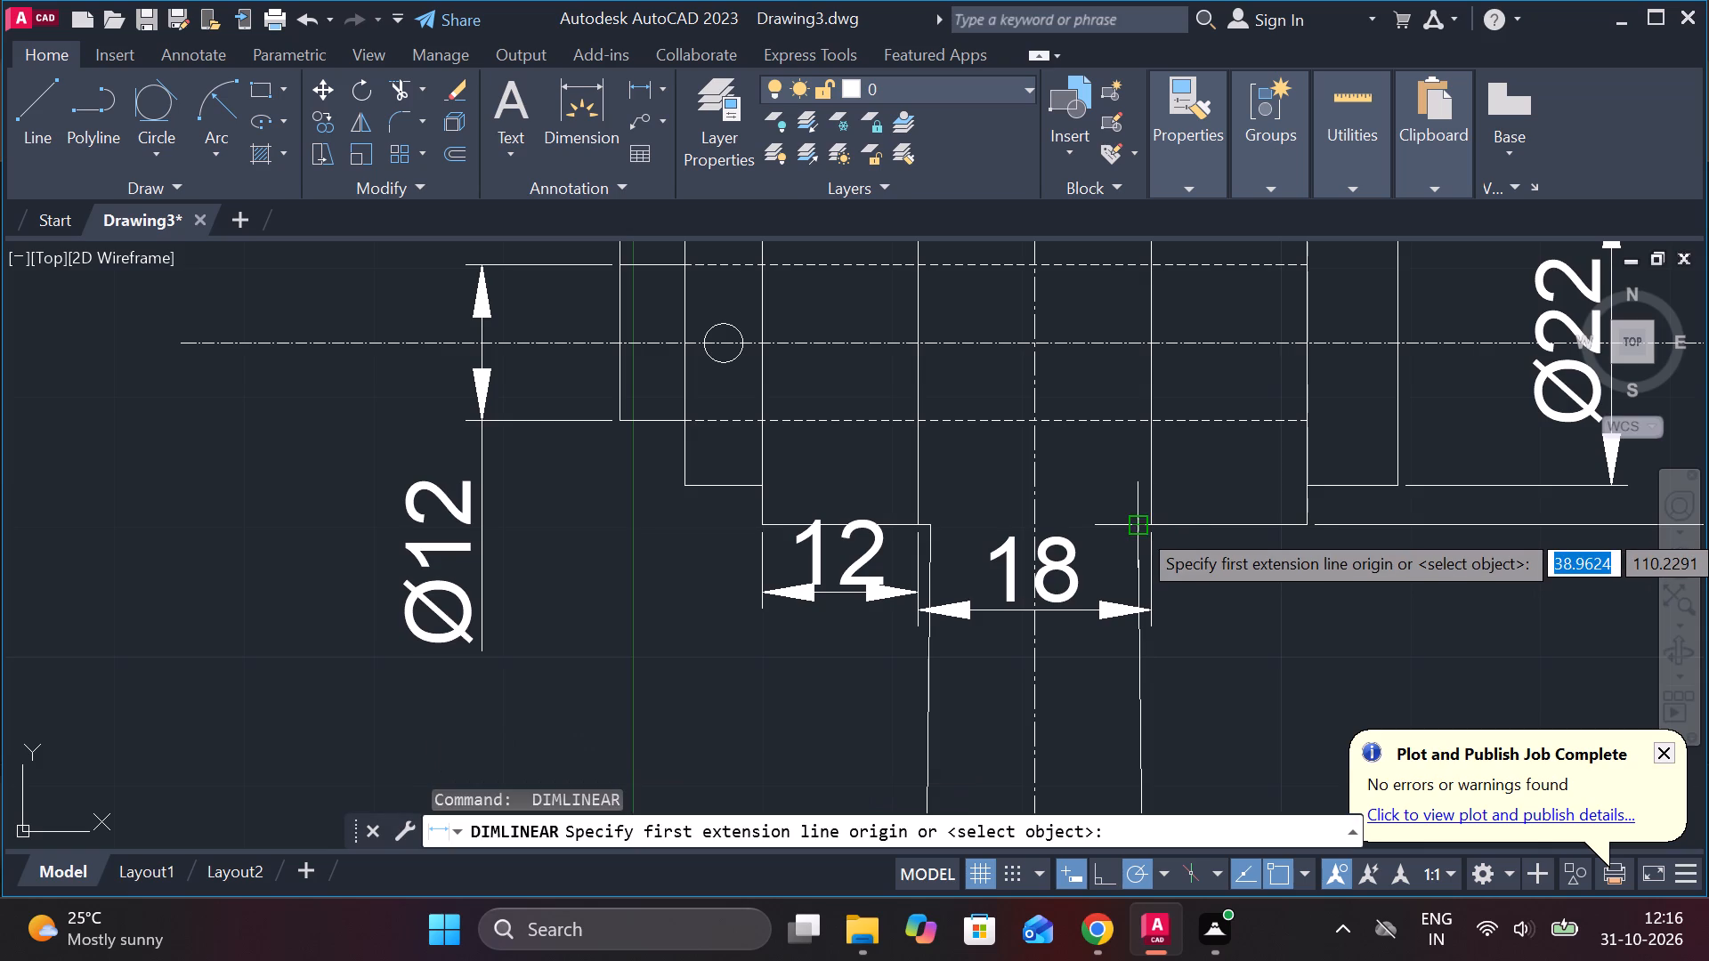
click(1148, 525)
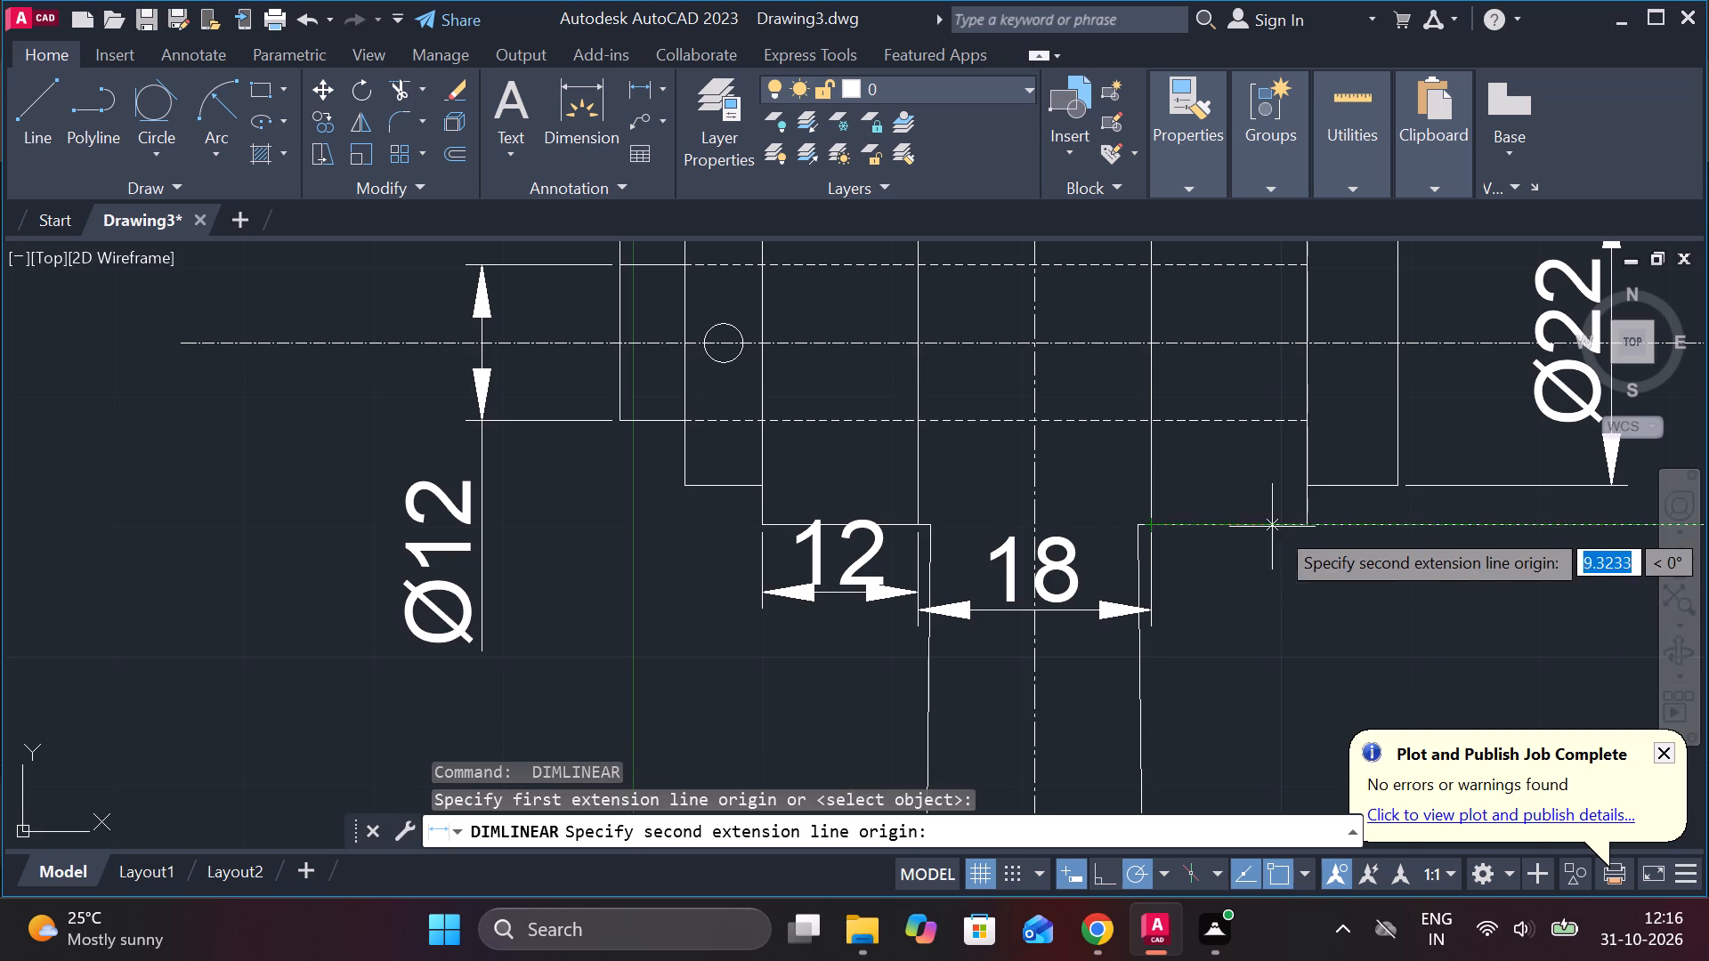
click(1316, 527)
click(1224, 601)
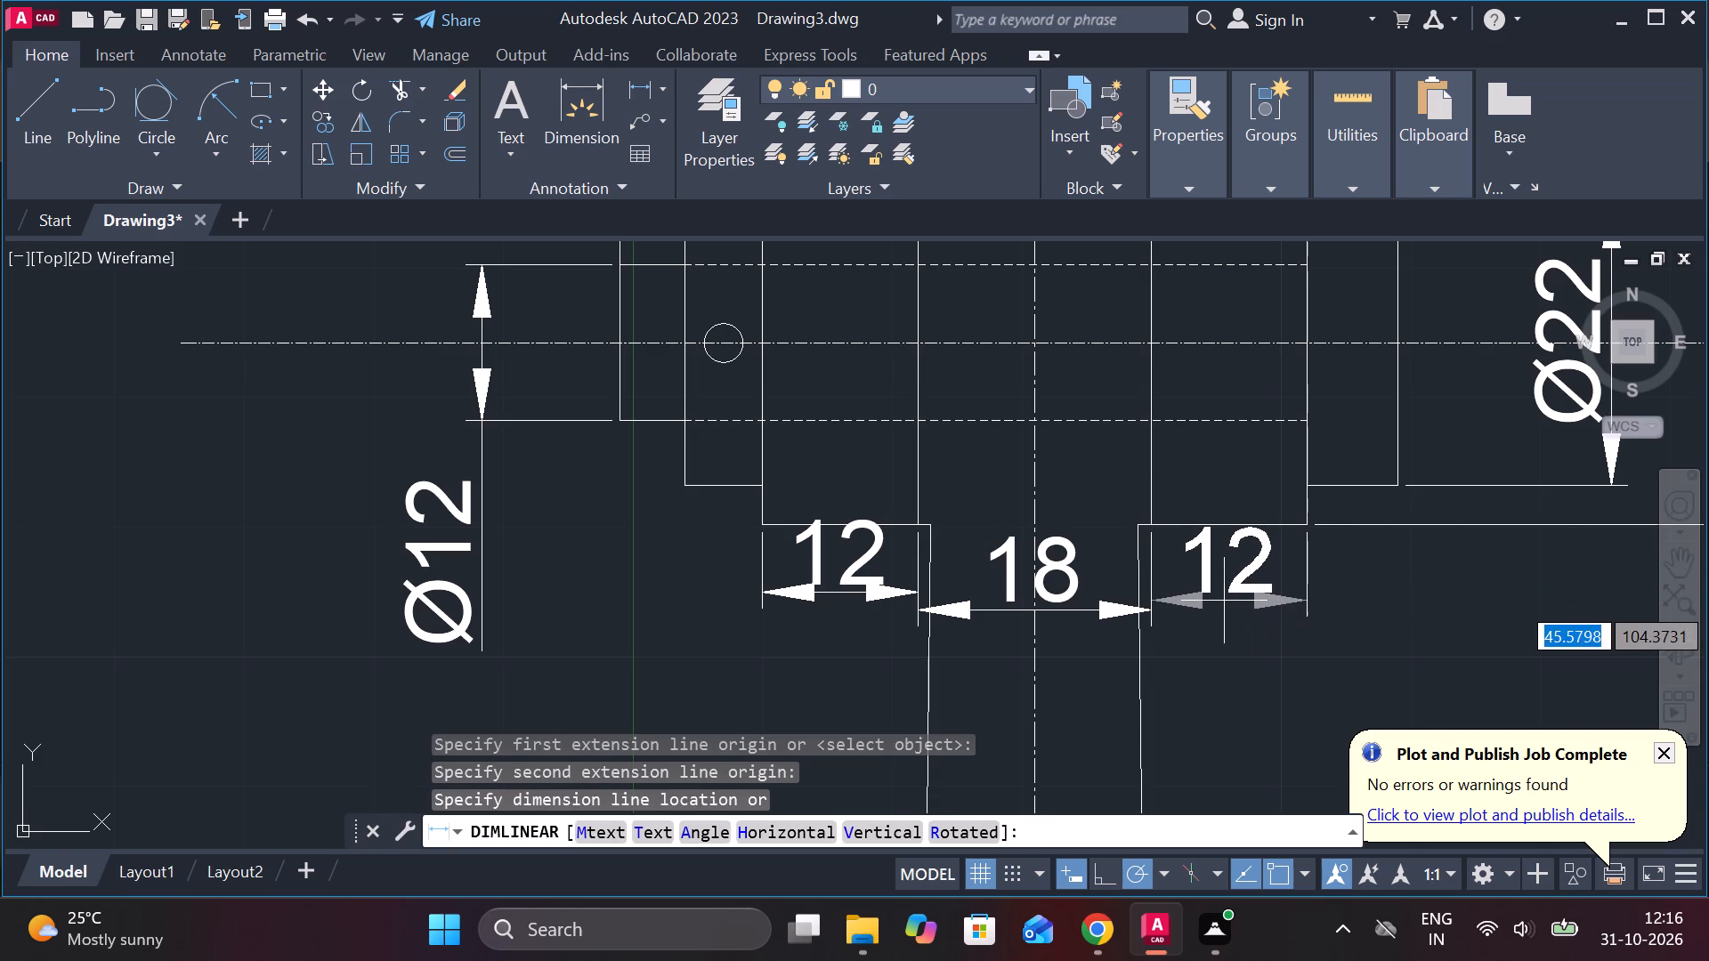
Move the left lug's width dimension down, so its text sits clear of the lug's lower edge.
click(872, 599)
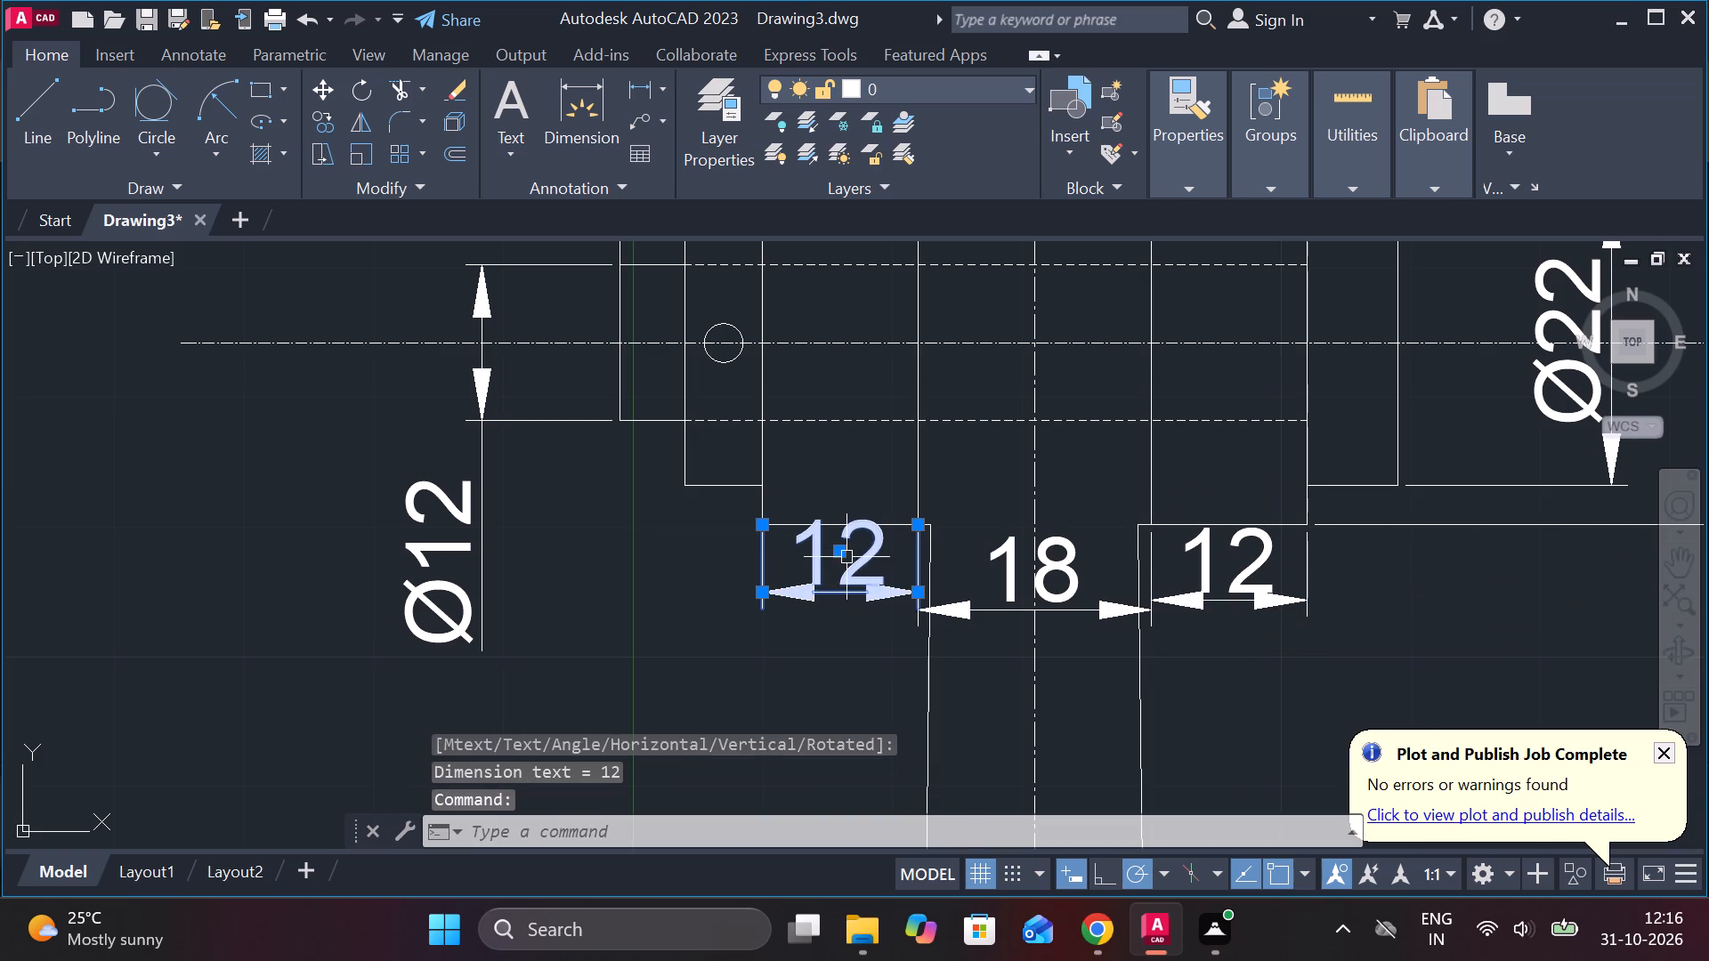
click(840, 555)
click(828, 637)
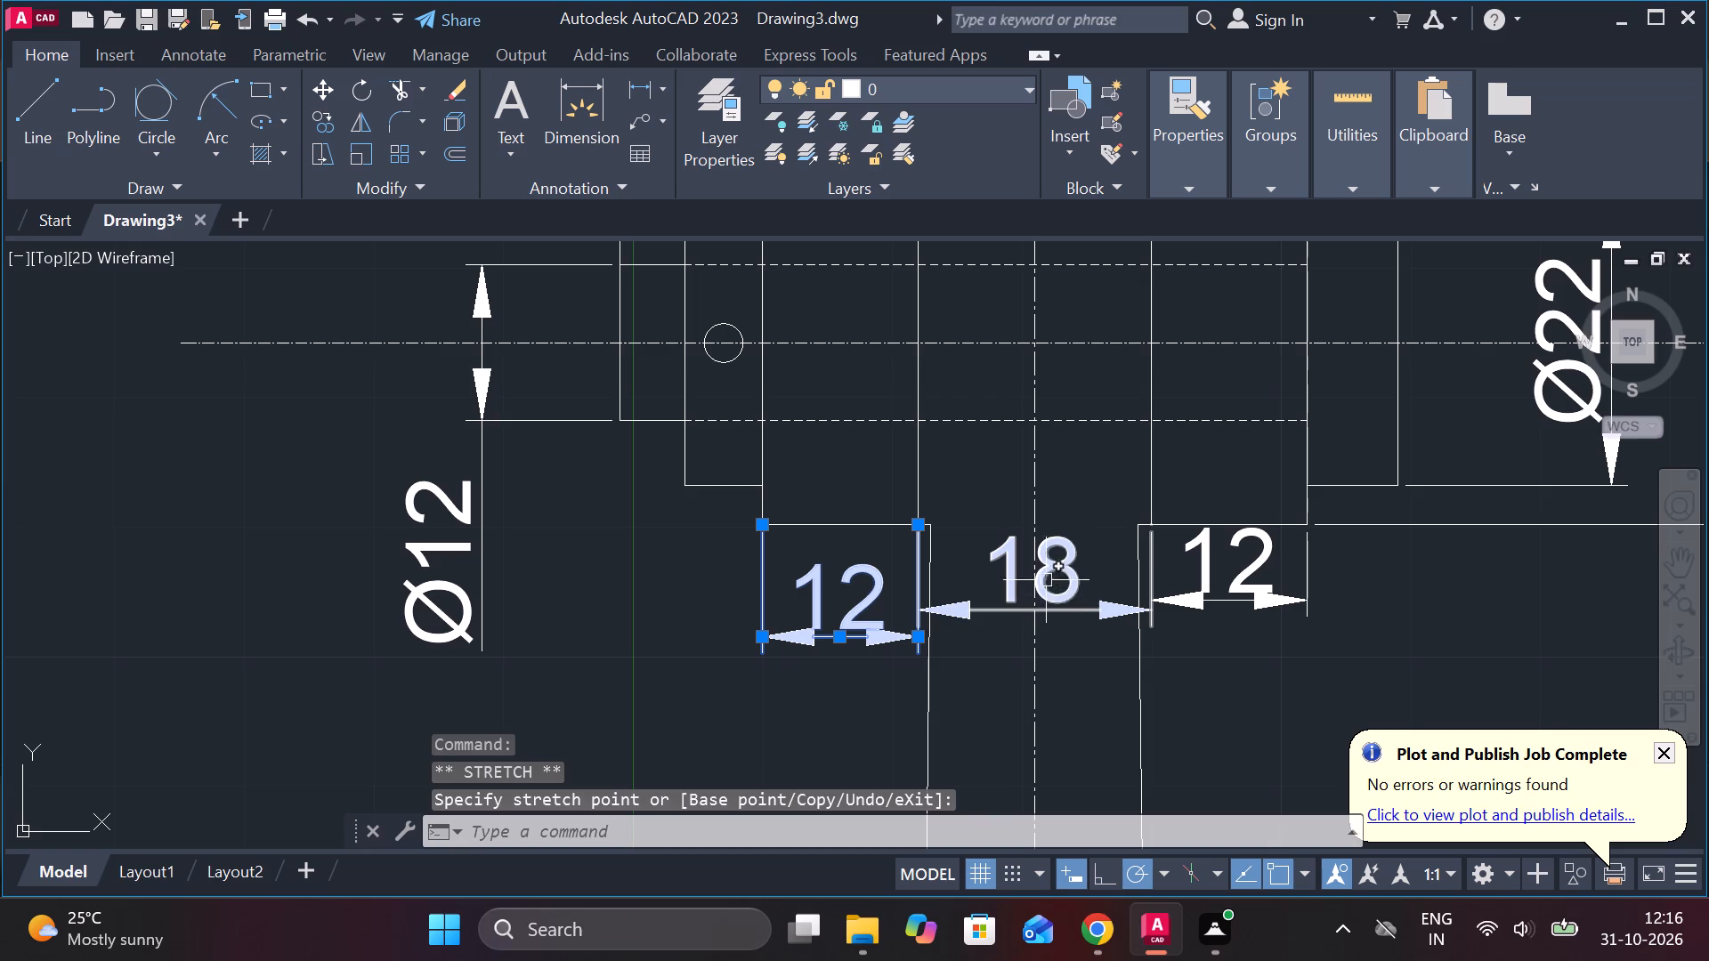
click(1046, 574)
key(Escape)
Move the central width dimension between the shackle's lugs down, in line with the left lug's width dimension.
click(1026, 569)
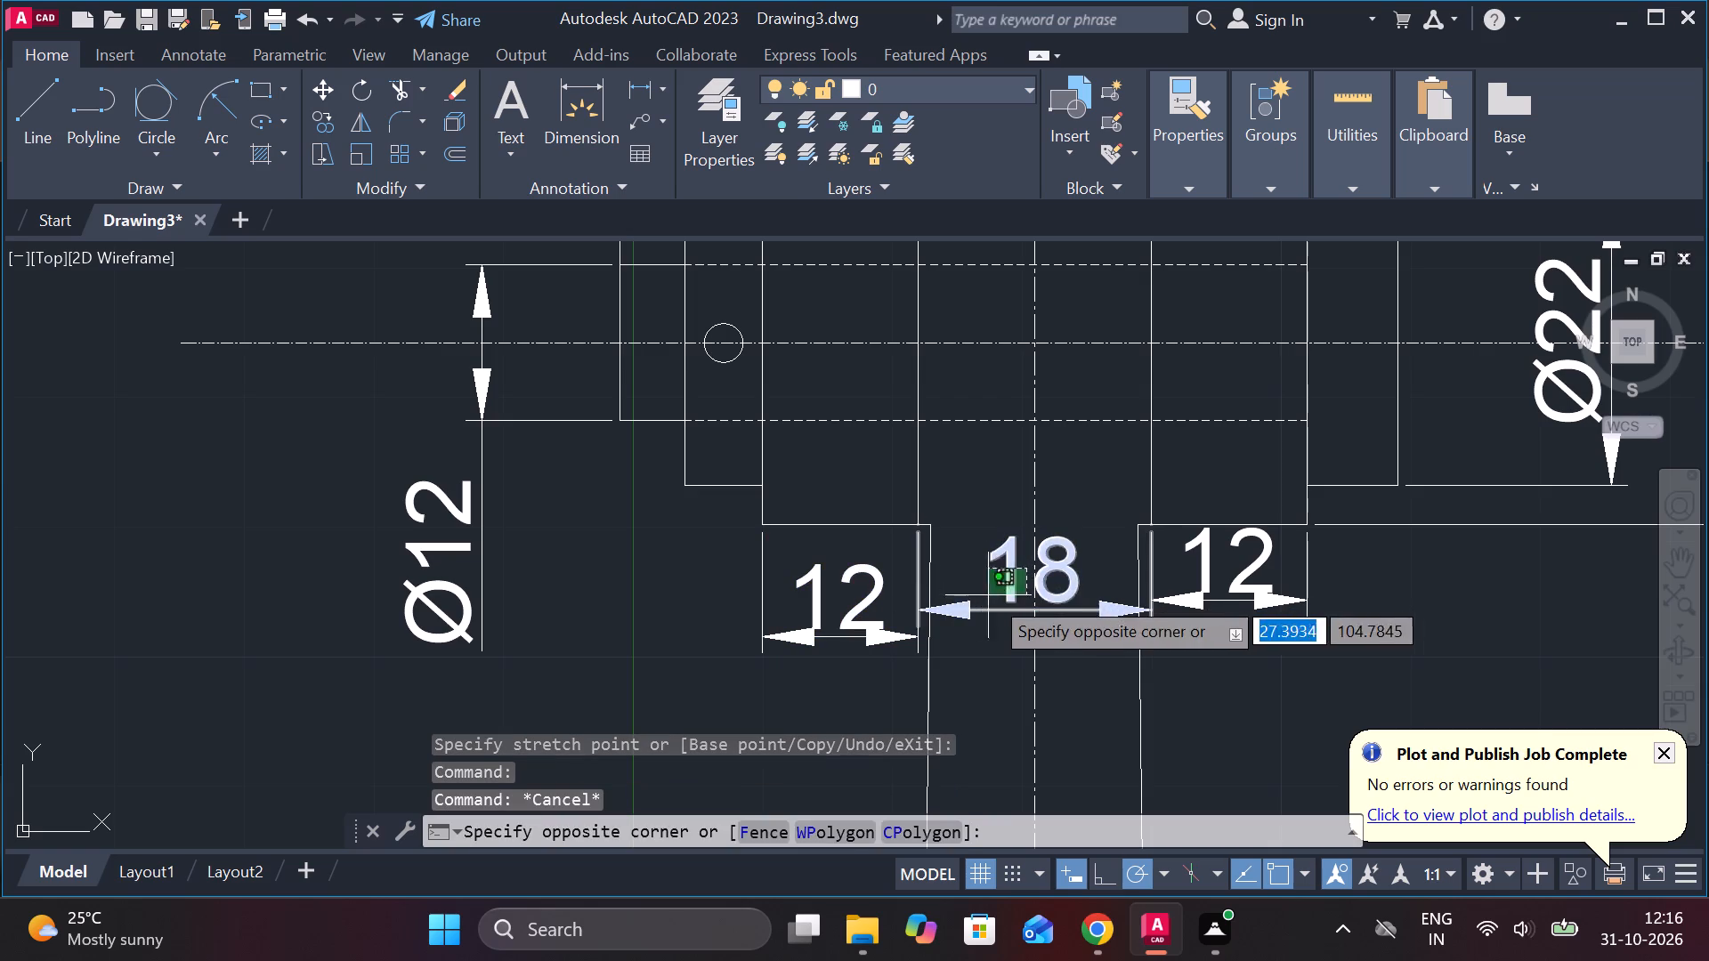
key(Escape)
click(1048, 574)
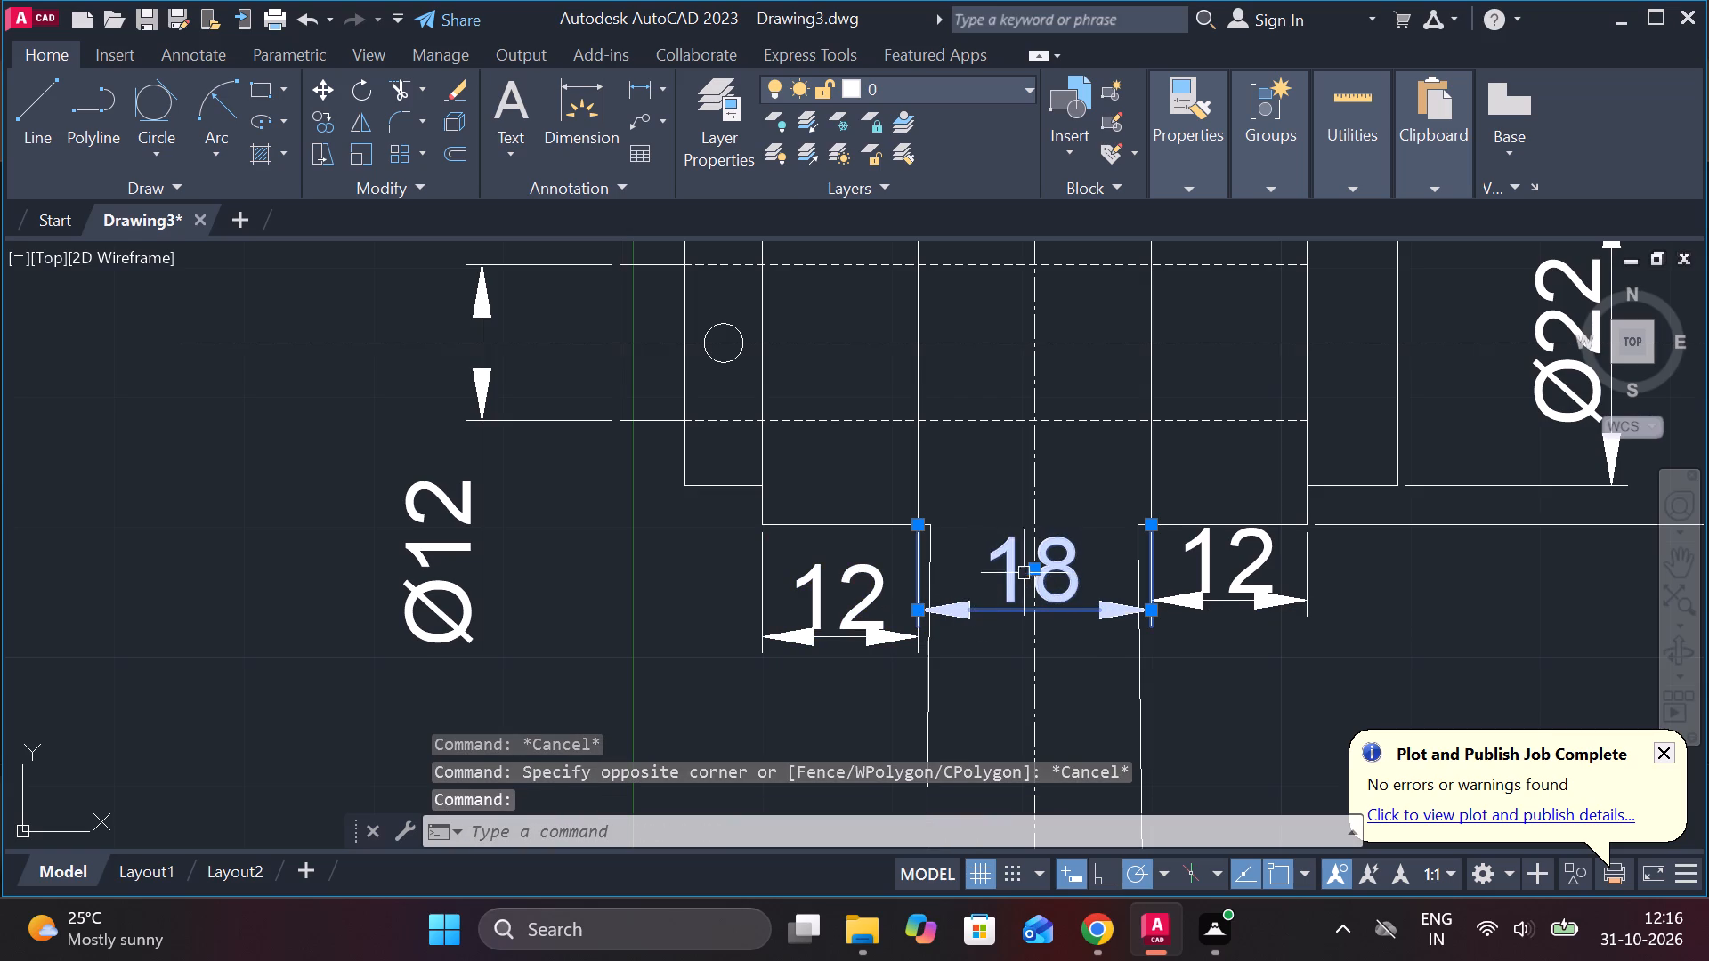
click(922, 610)
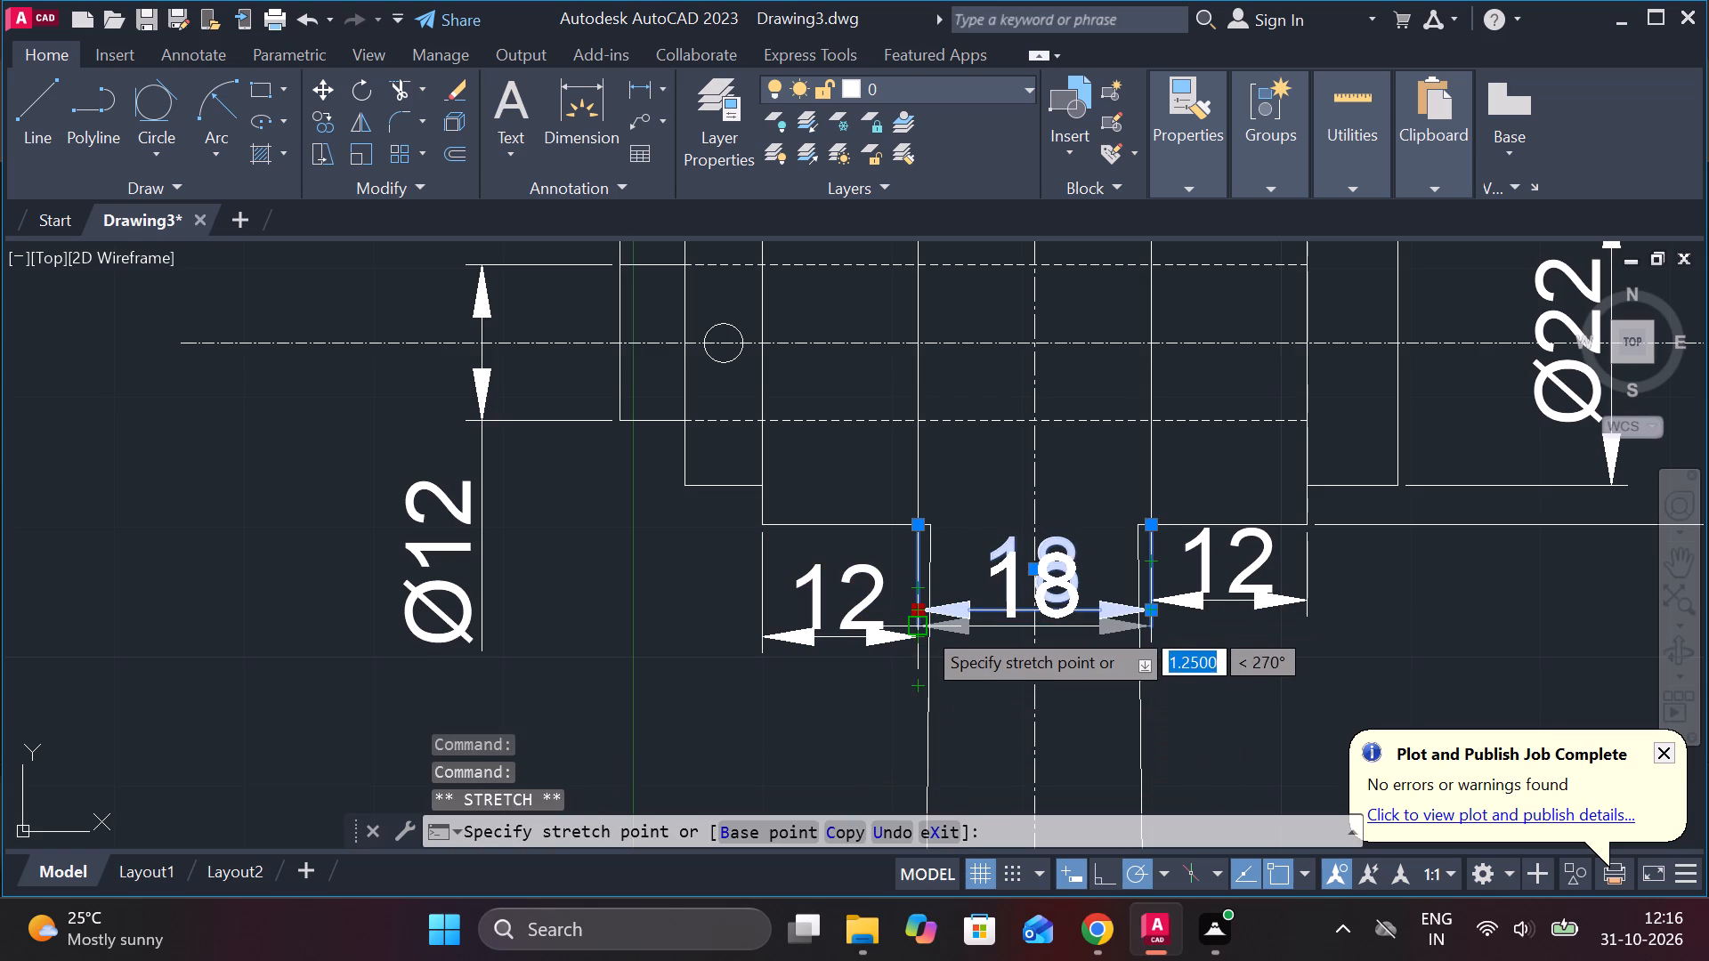
click(922, 635)
key(Escape)
Move the right lug's width dimension down, in line with the central width dimension.
click(1234, 574)
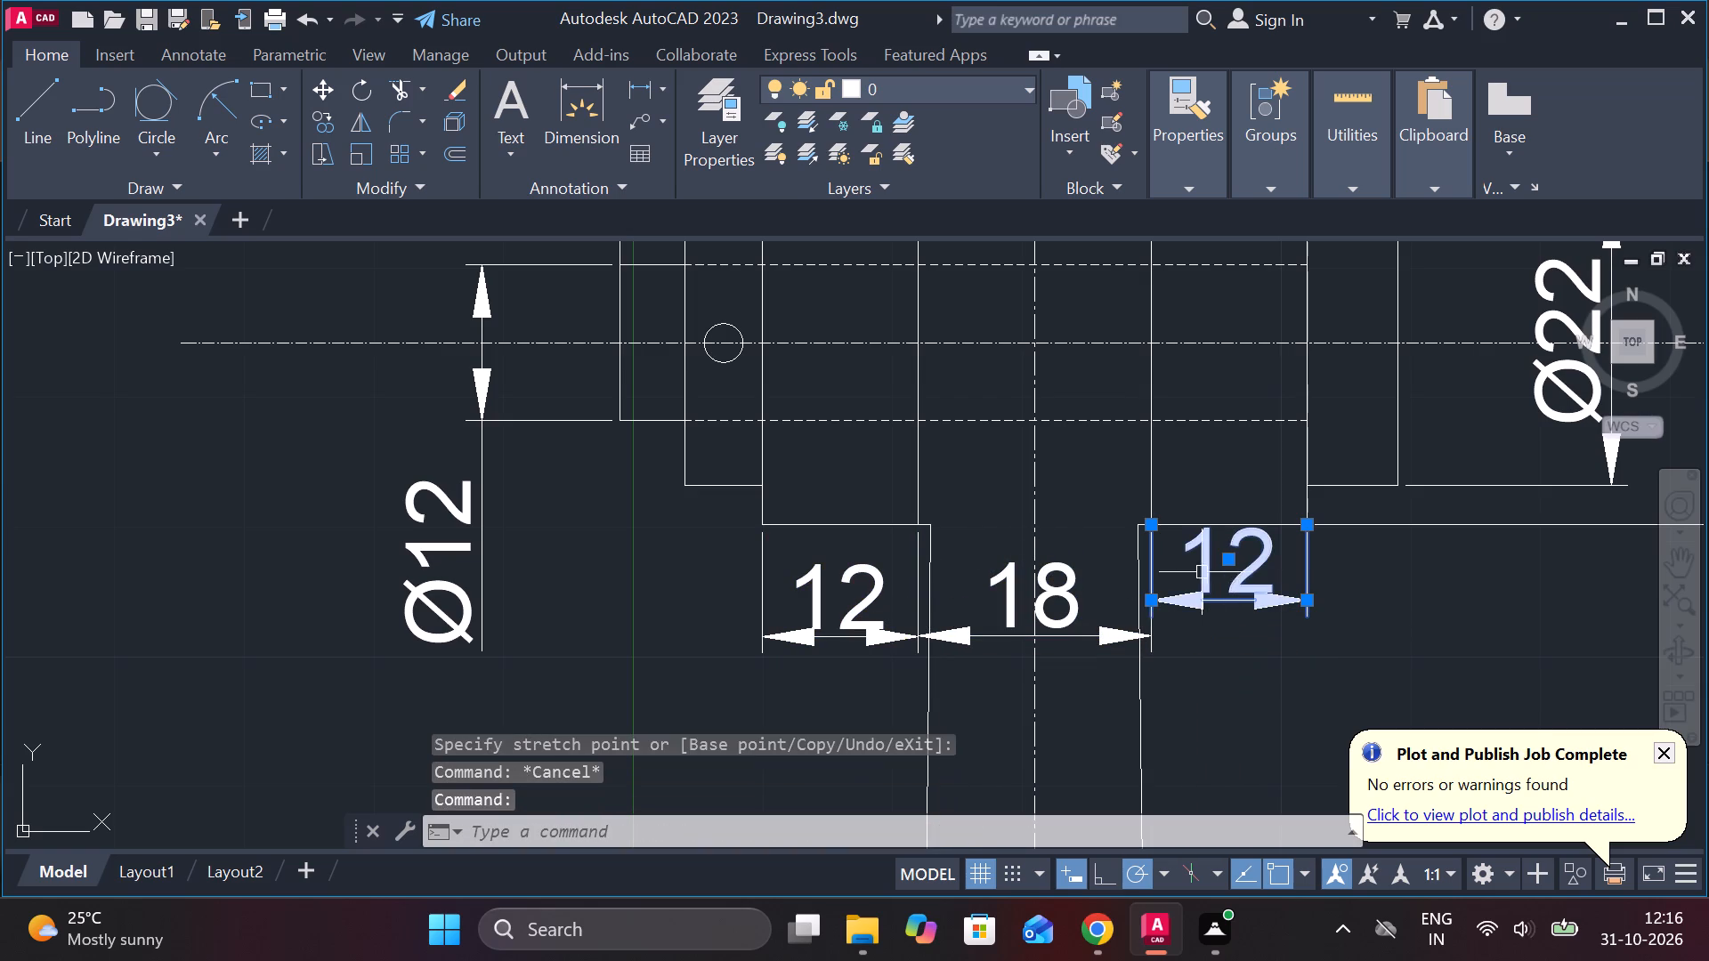
click(1148, 596)
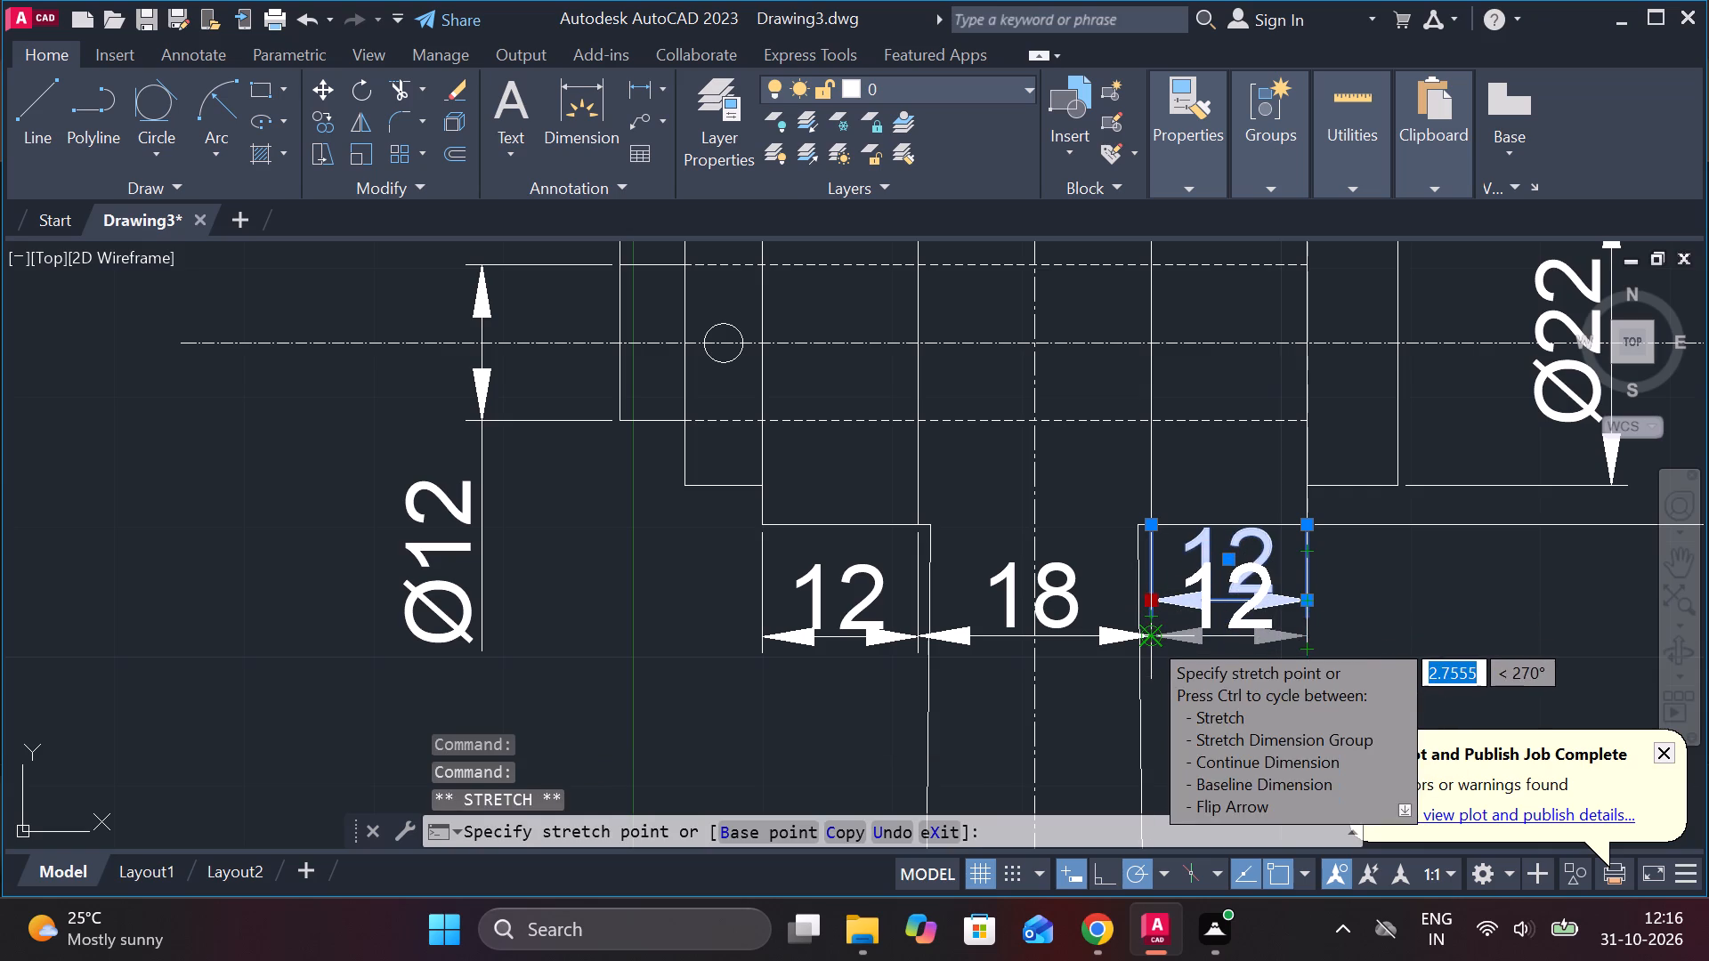
click(1148, 637)
scroll(1239, 622, down, 2)
key(Escape)
Add a radius dimension to the hook tip's small upper arc in the side view, placed up and to its left.
middle_drag(1350, 631, 1242, 633)
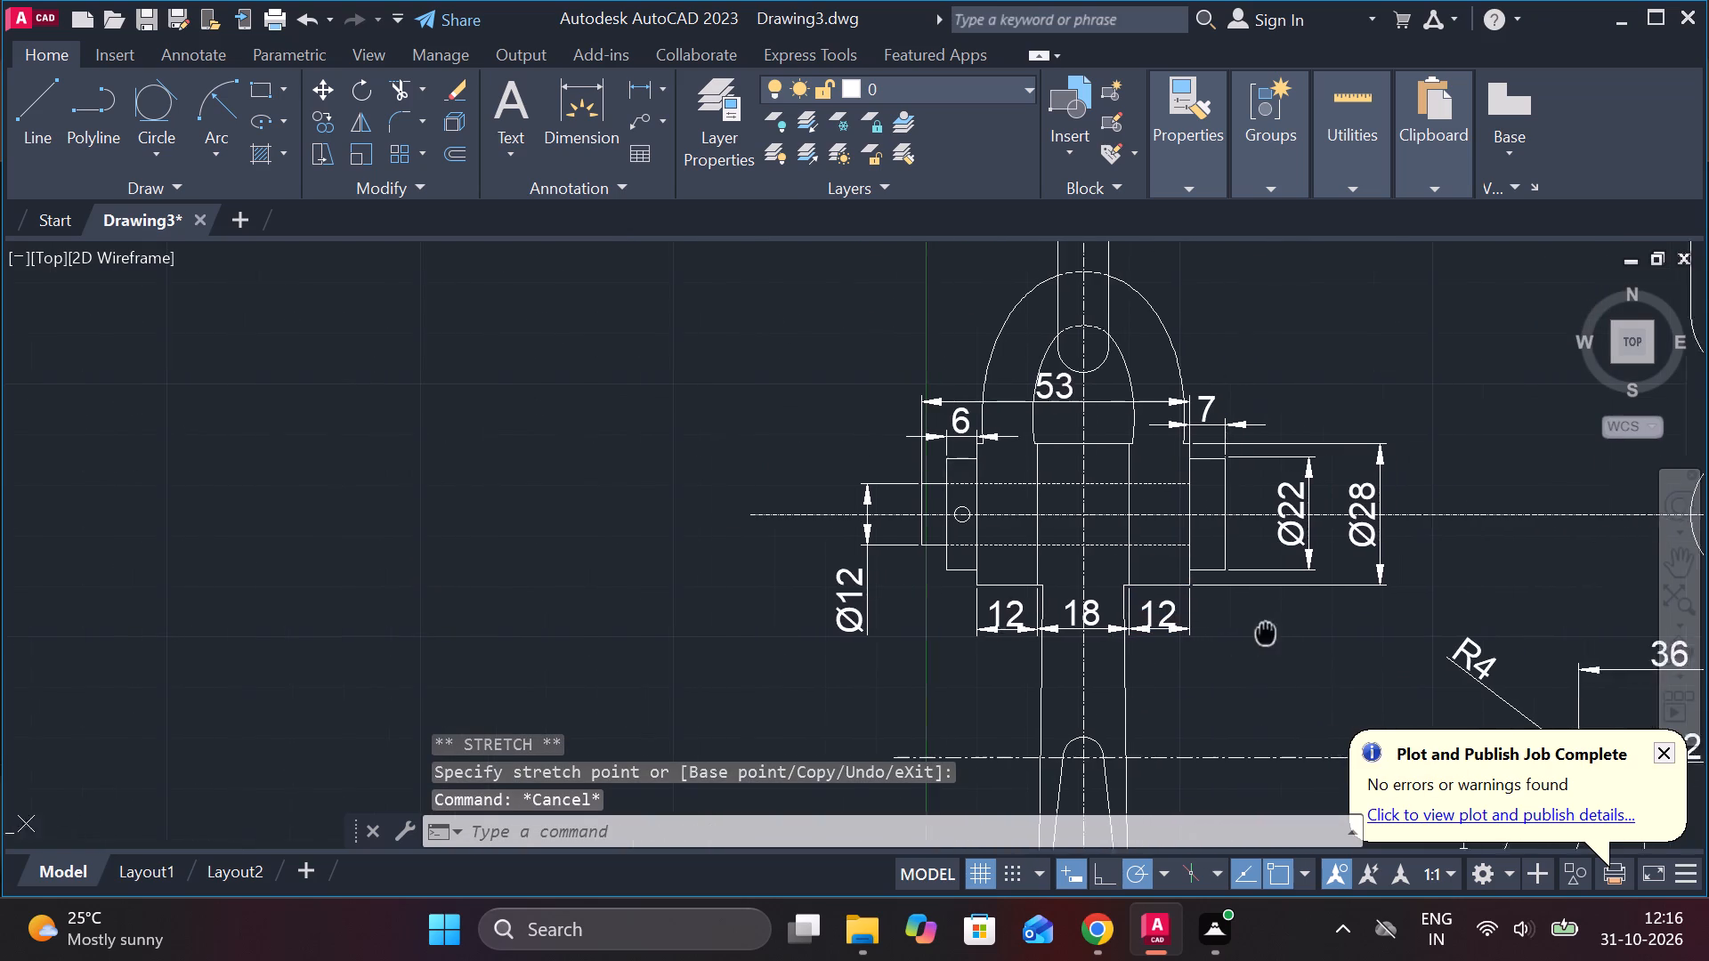
middle_drag(1242, 633, 967, 591)
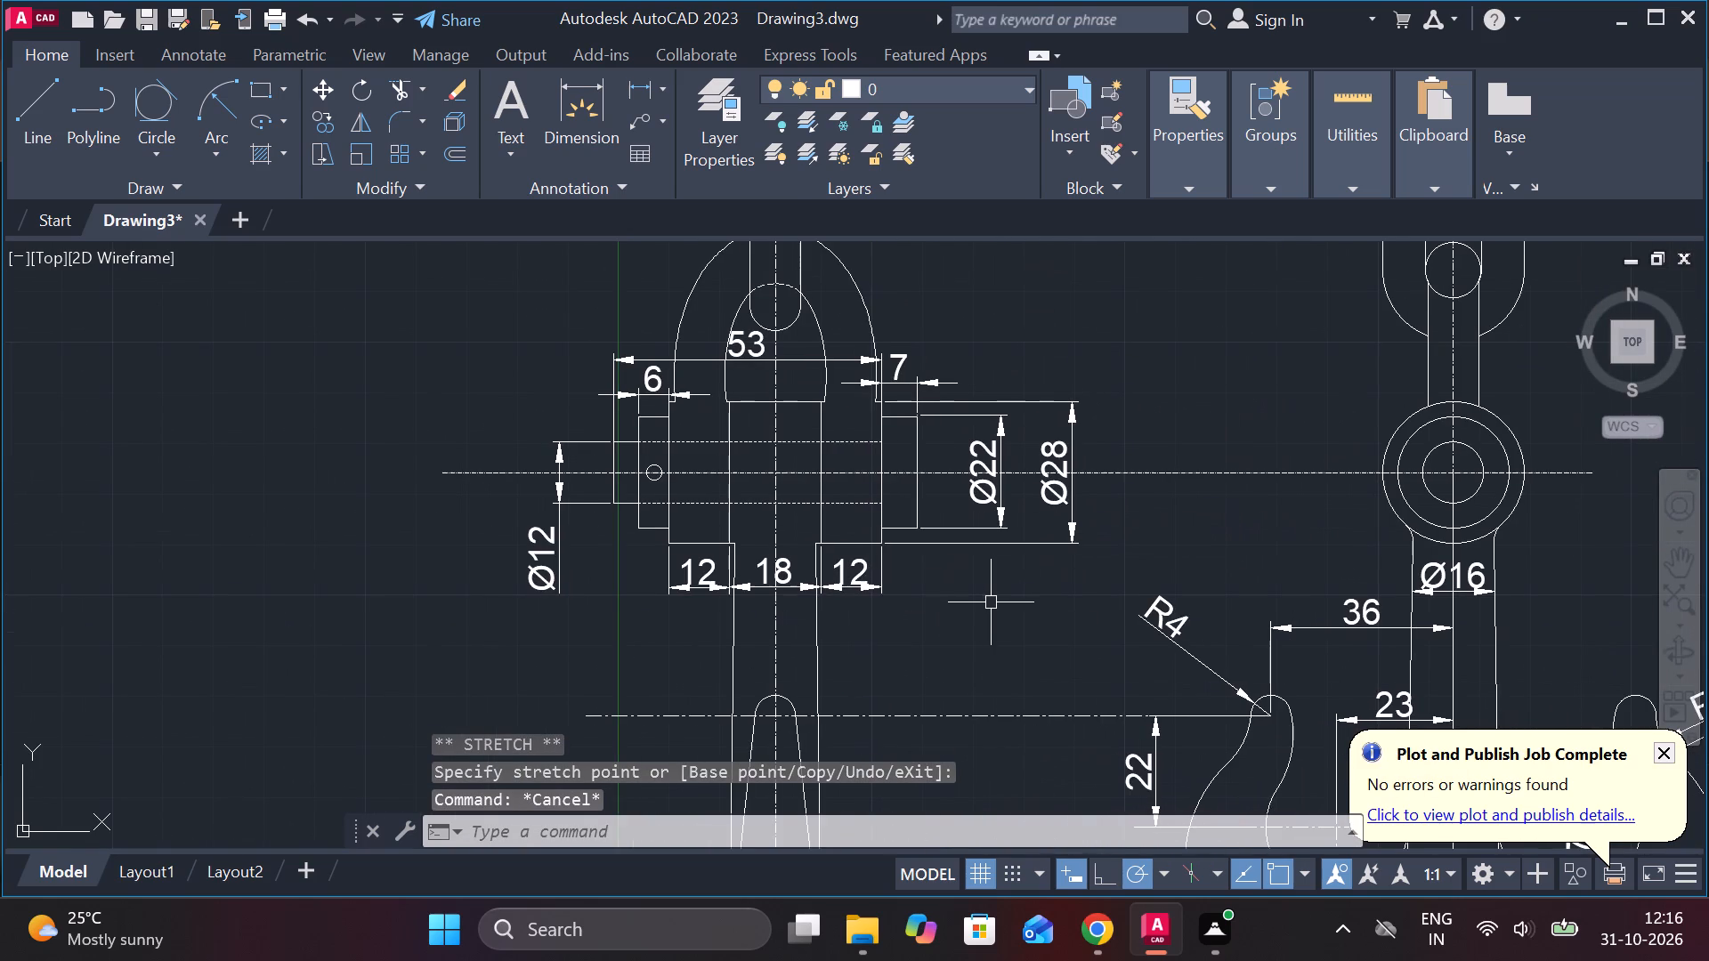
click(666, 86)
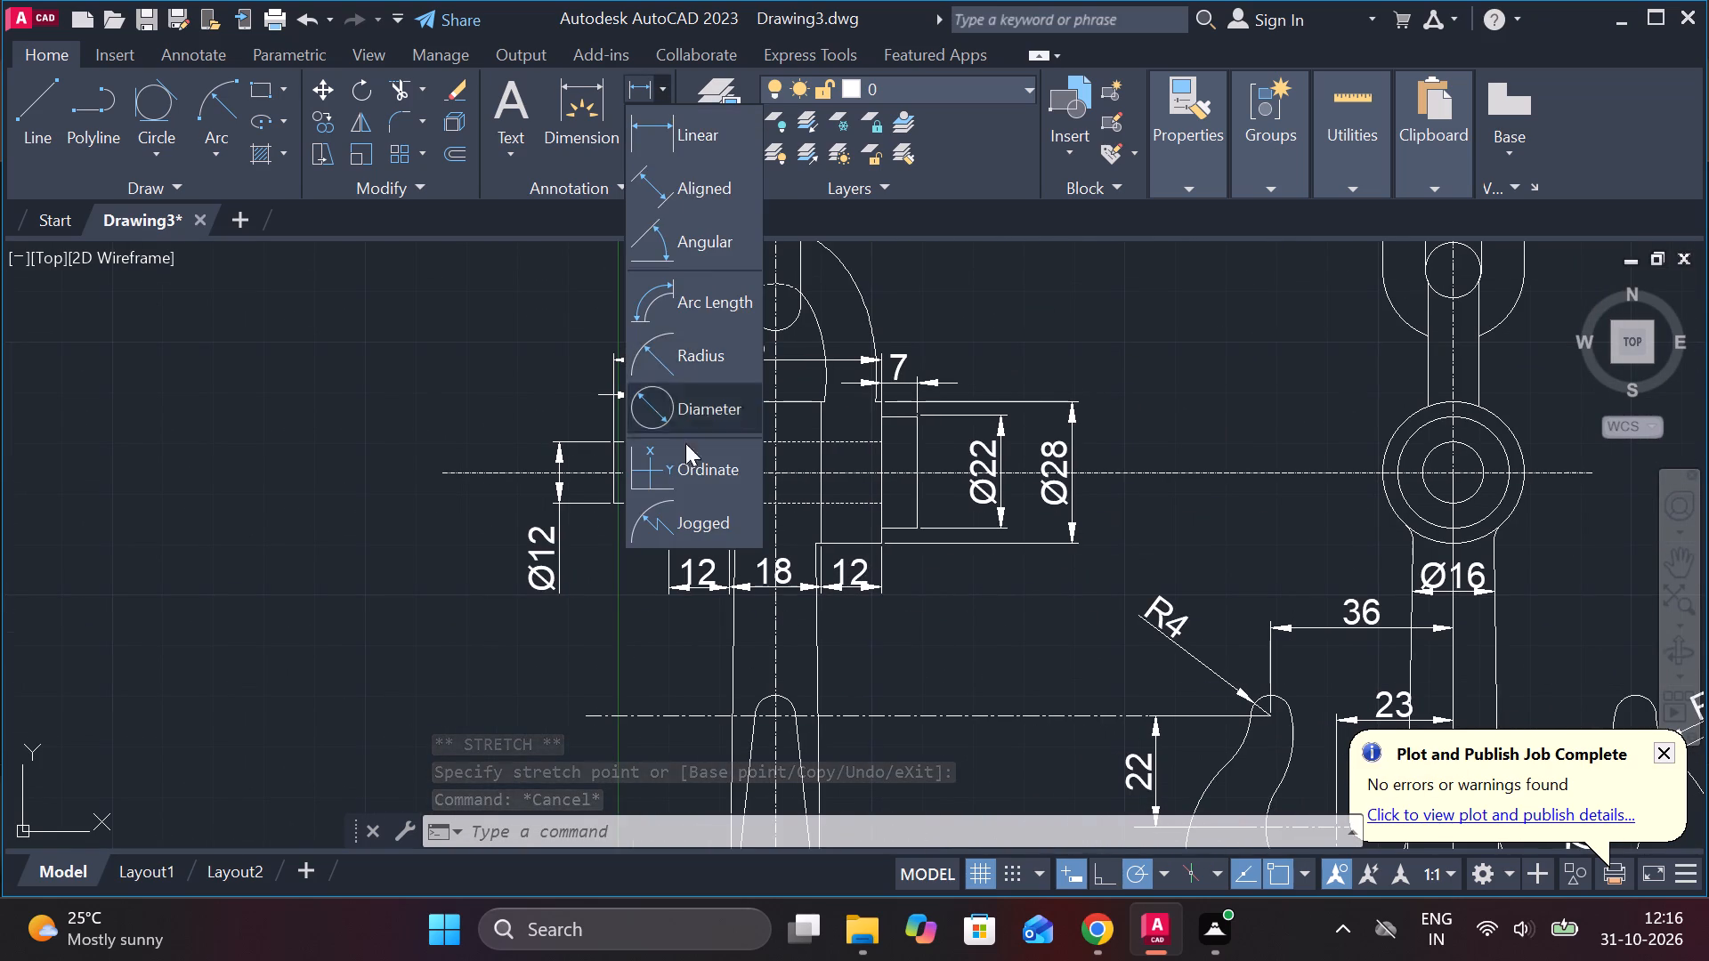
click(701, 359)
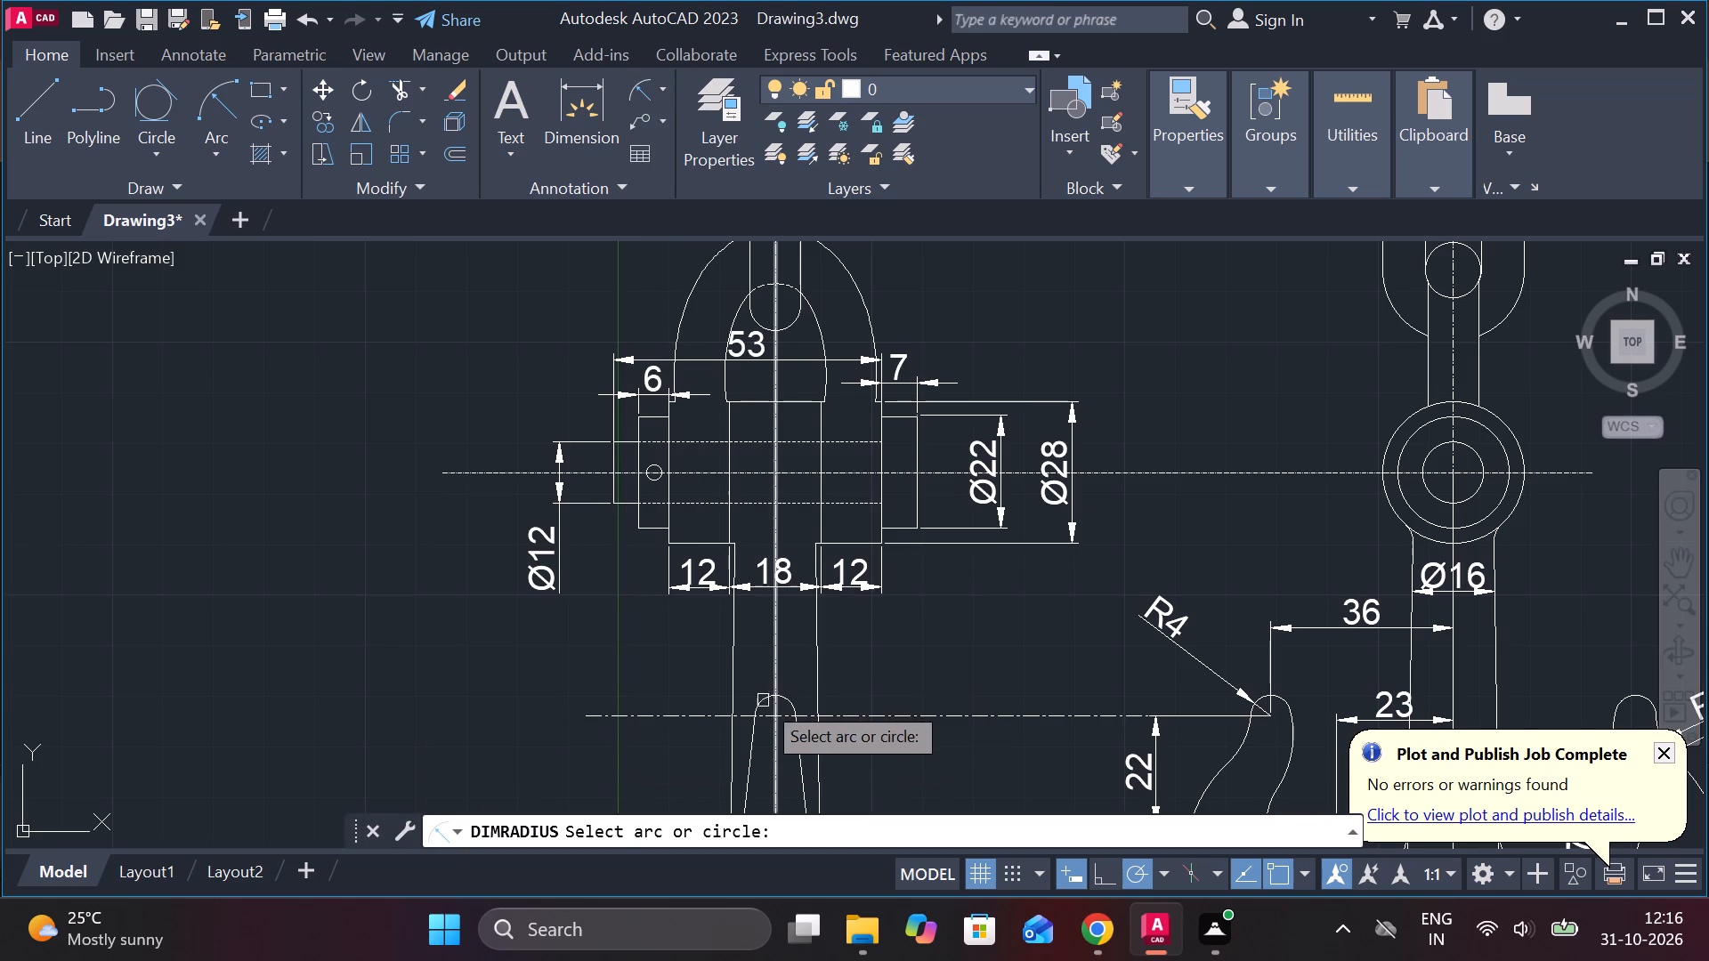
click(755, 700)
click(689, 664)
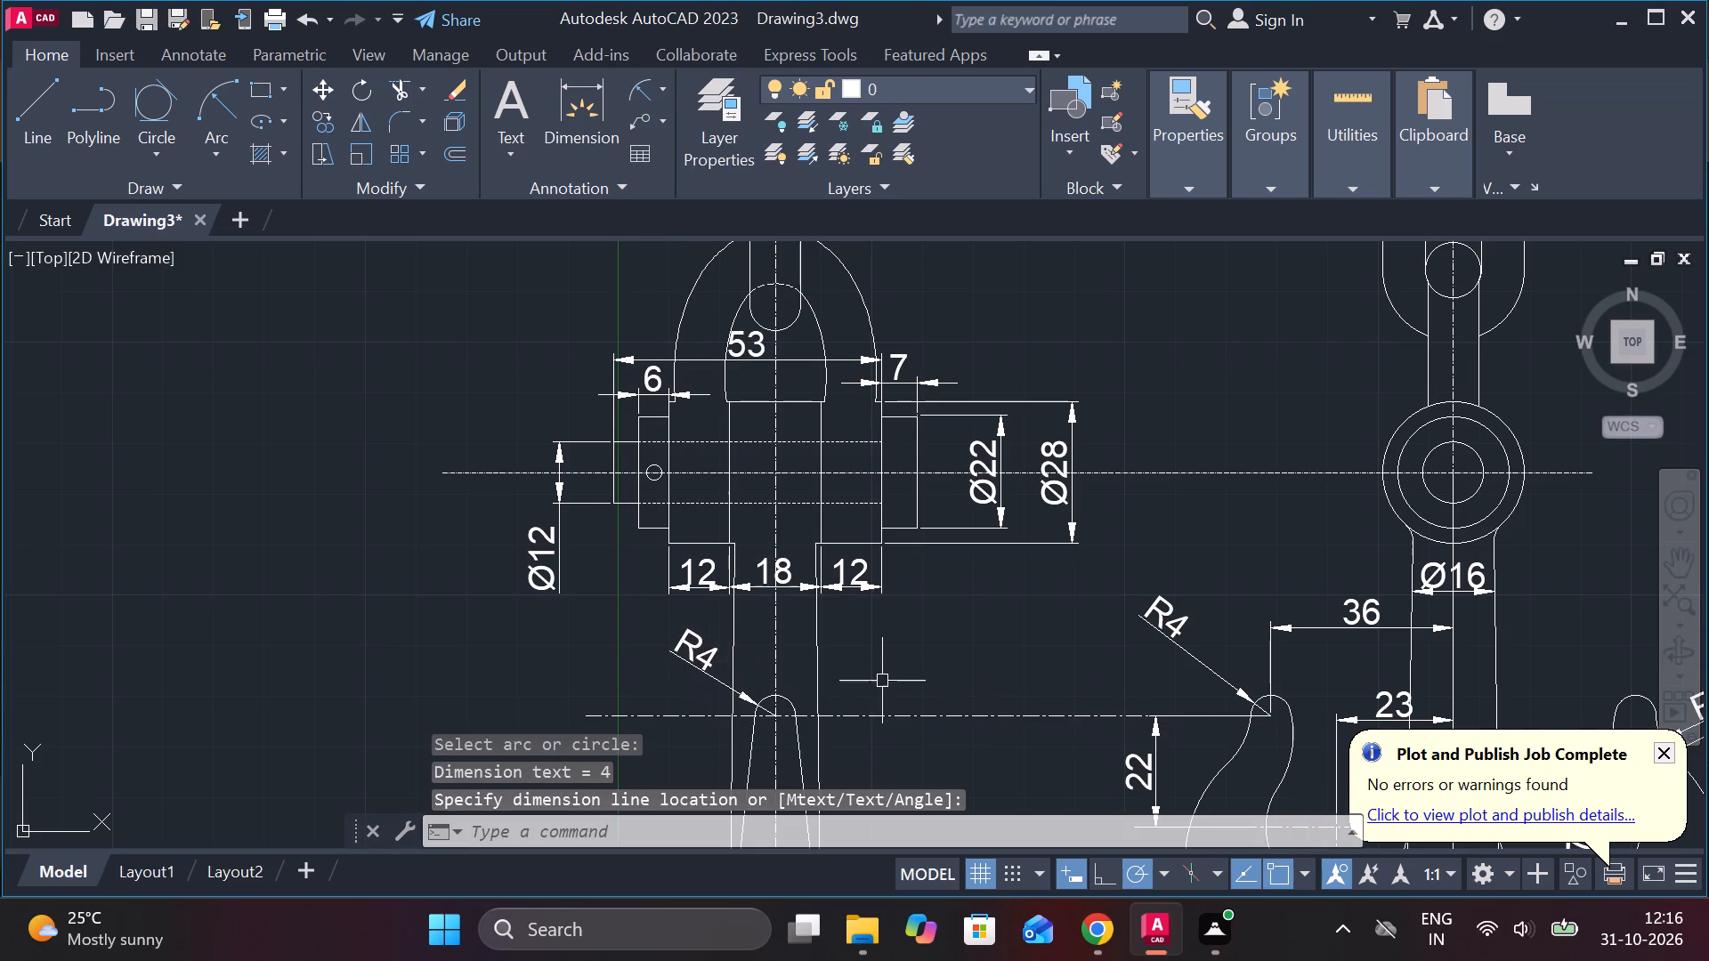
Add a radius dimension to the rounded bottom of the hook in the side view, placed below and to its left.
middle_drag(927, 685, 1007, 494)
middle_drag(1051, 663, 1079, 464)
key(space)
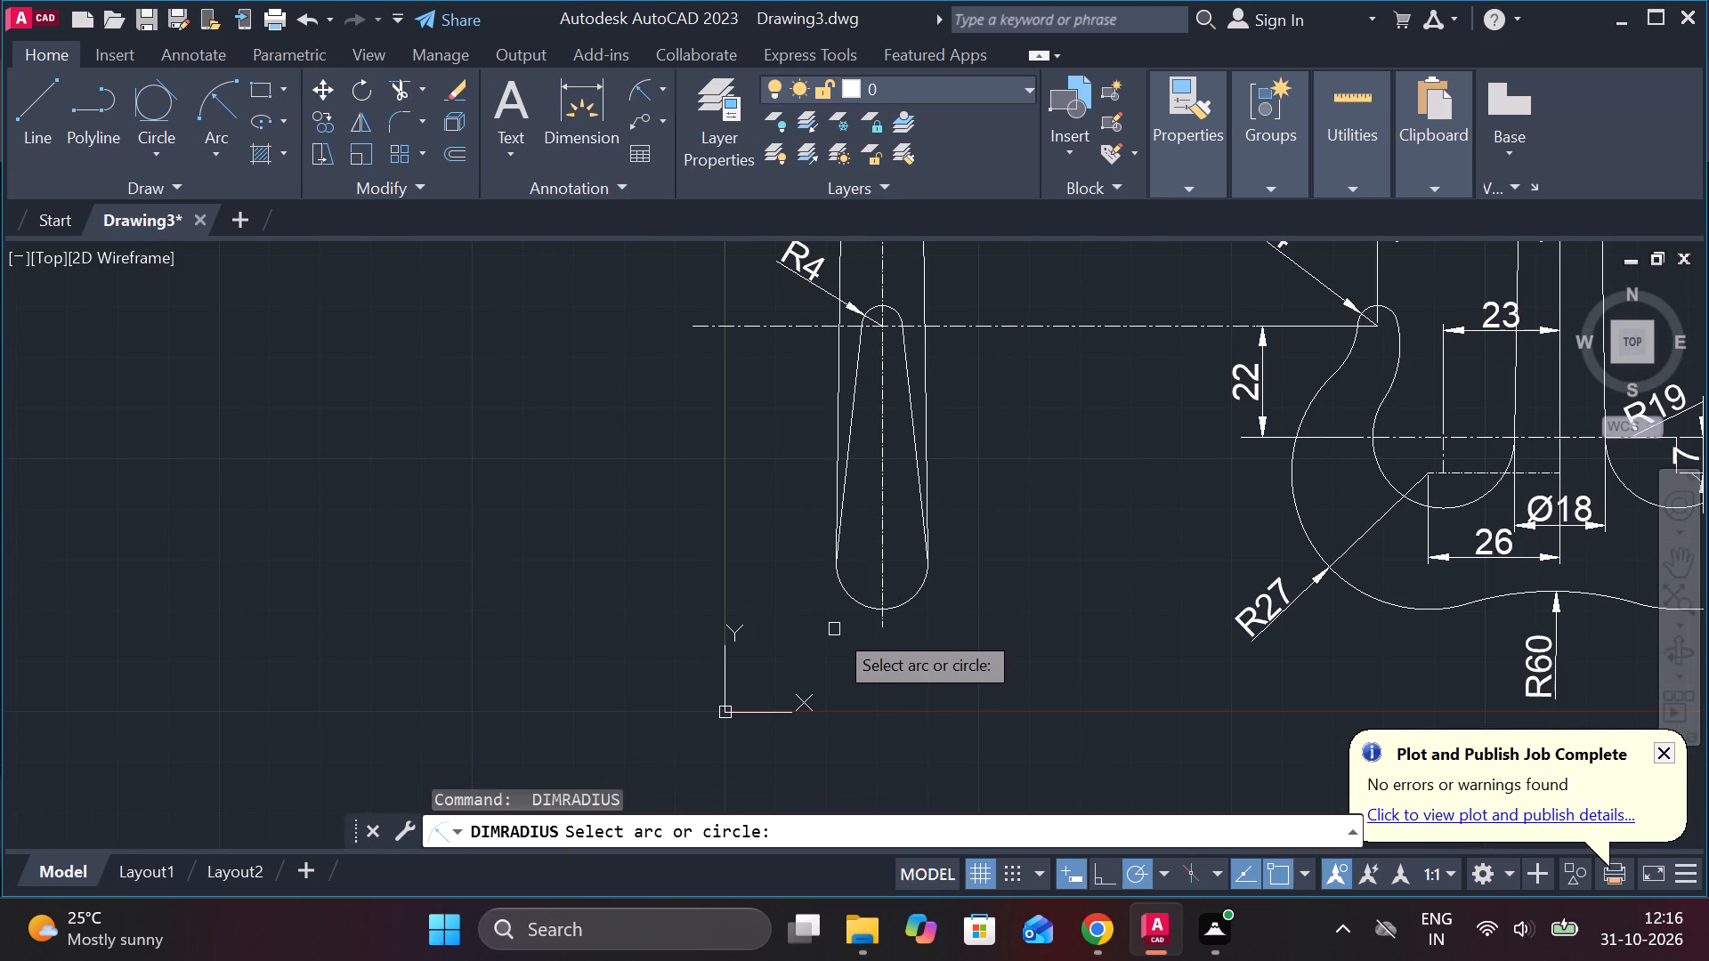
click(845, 599)
click(826, 625)
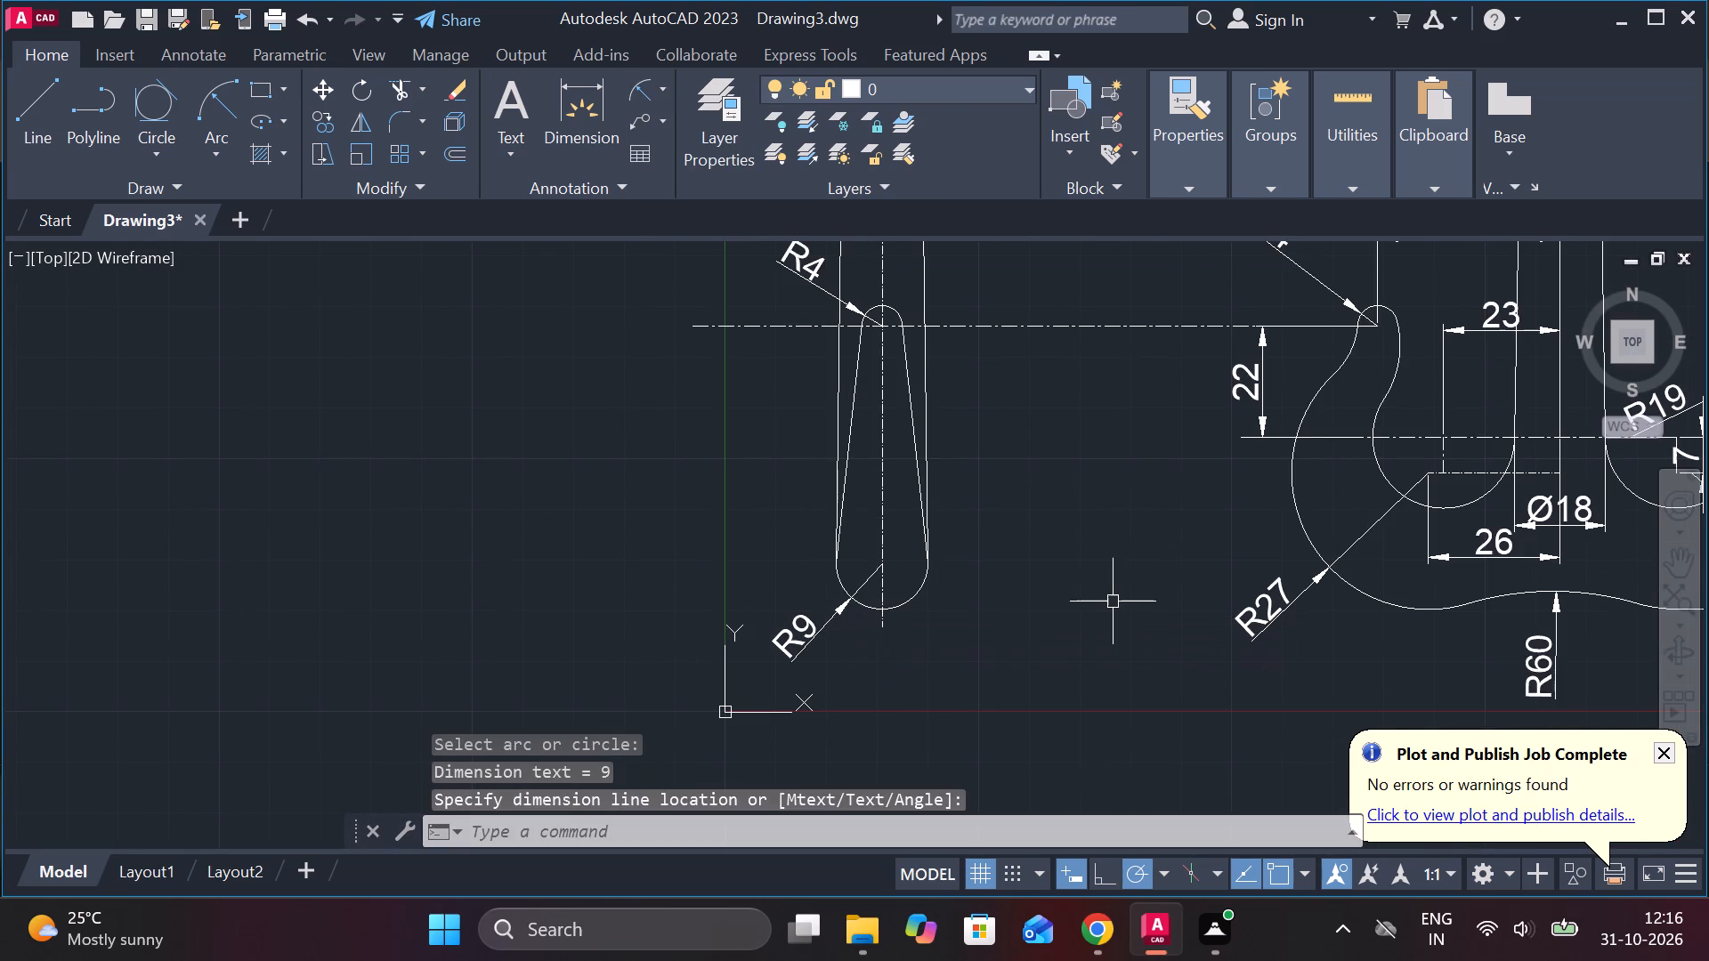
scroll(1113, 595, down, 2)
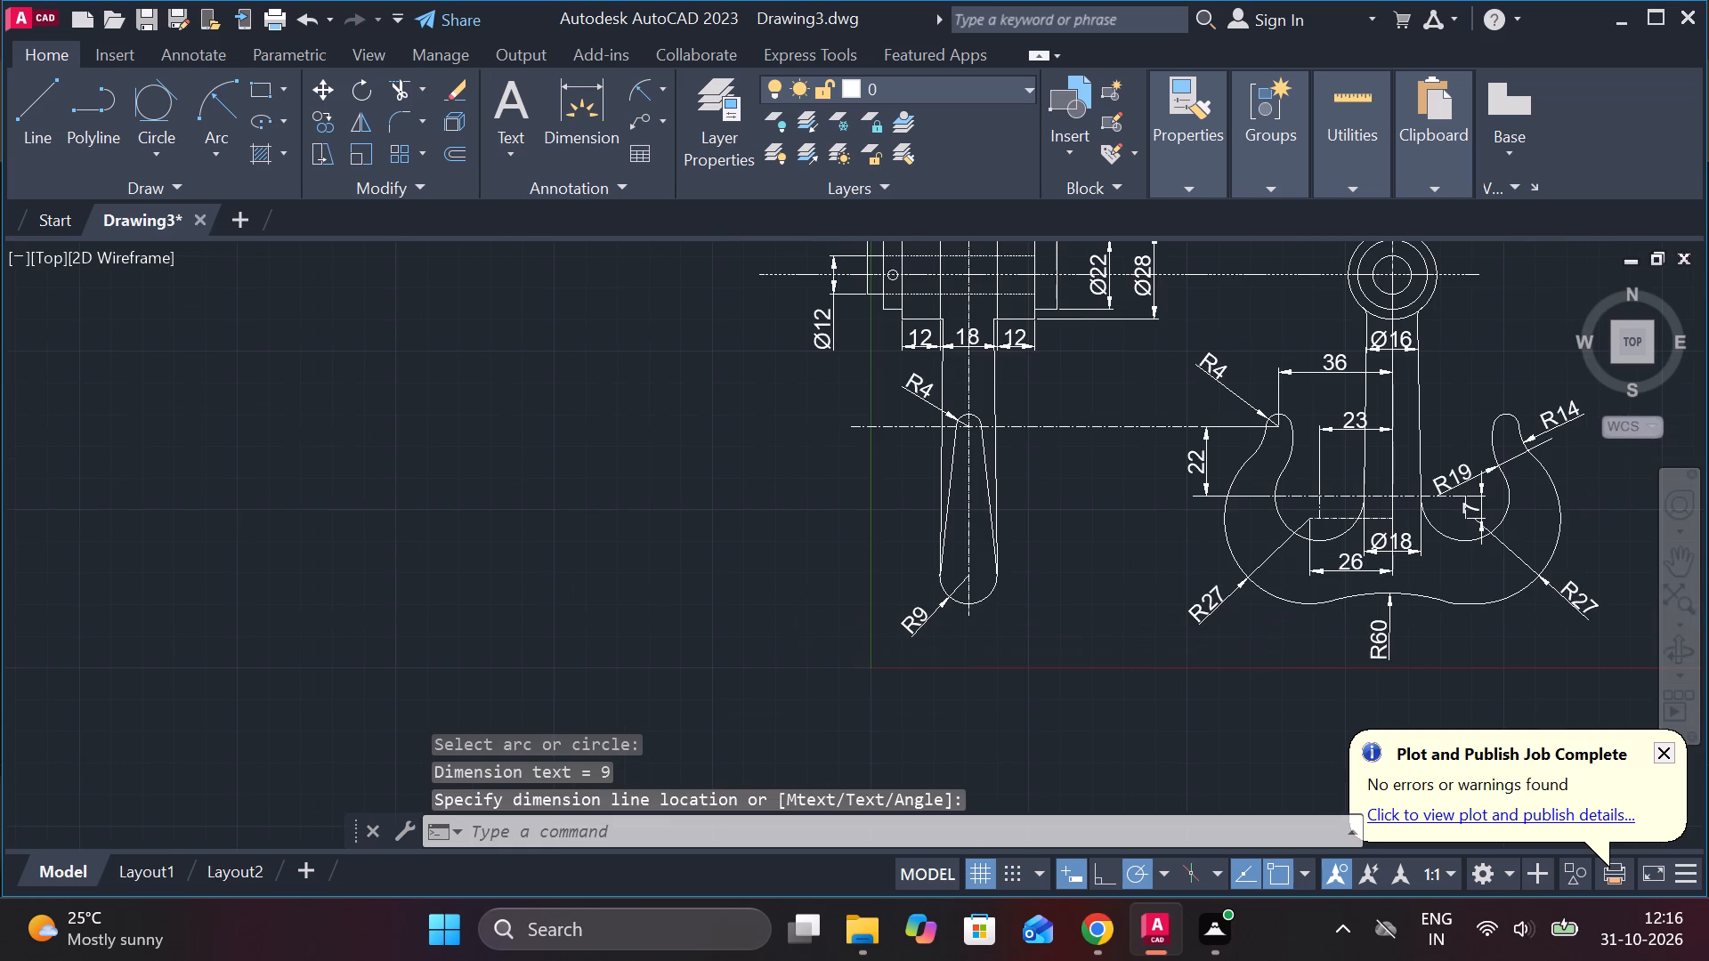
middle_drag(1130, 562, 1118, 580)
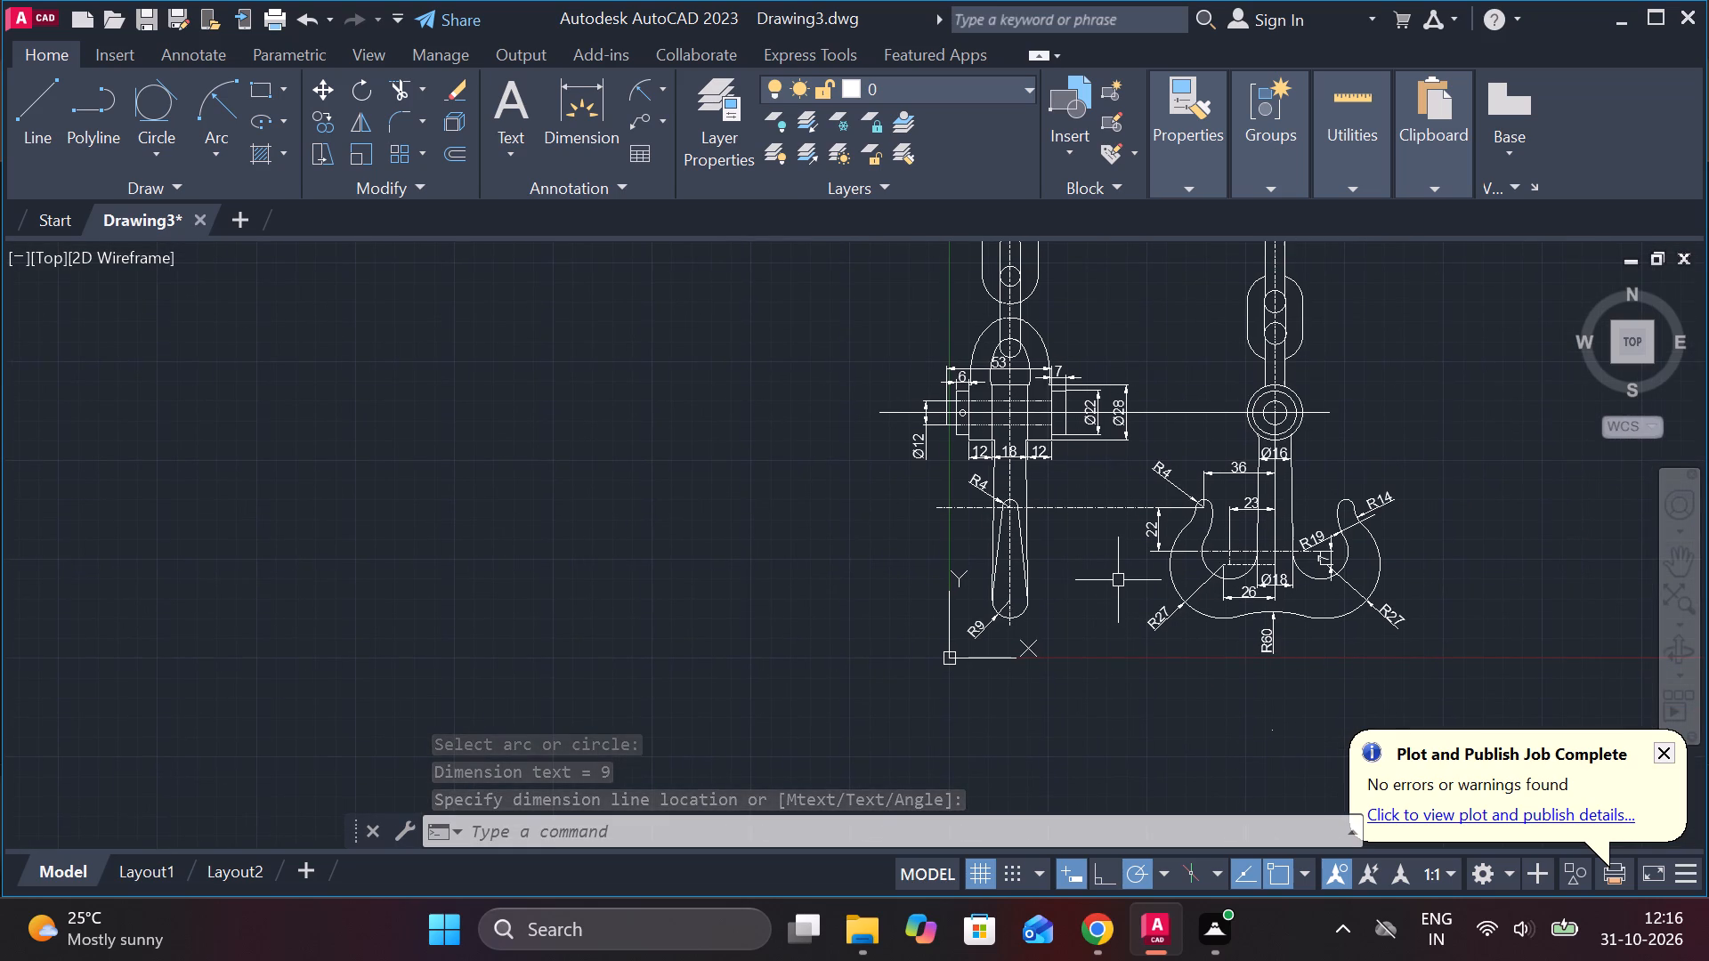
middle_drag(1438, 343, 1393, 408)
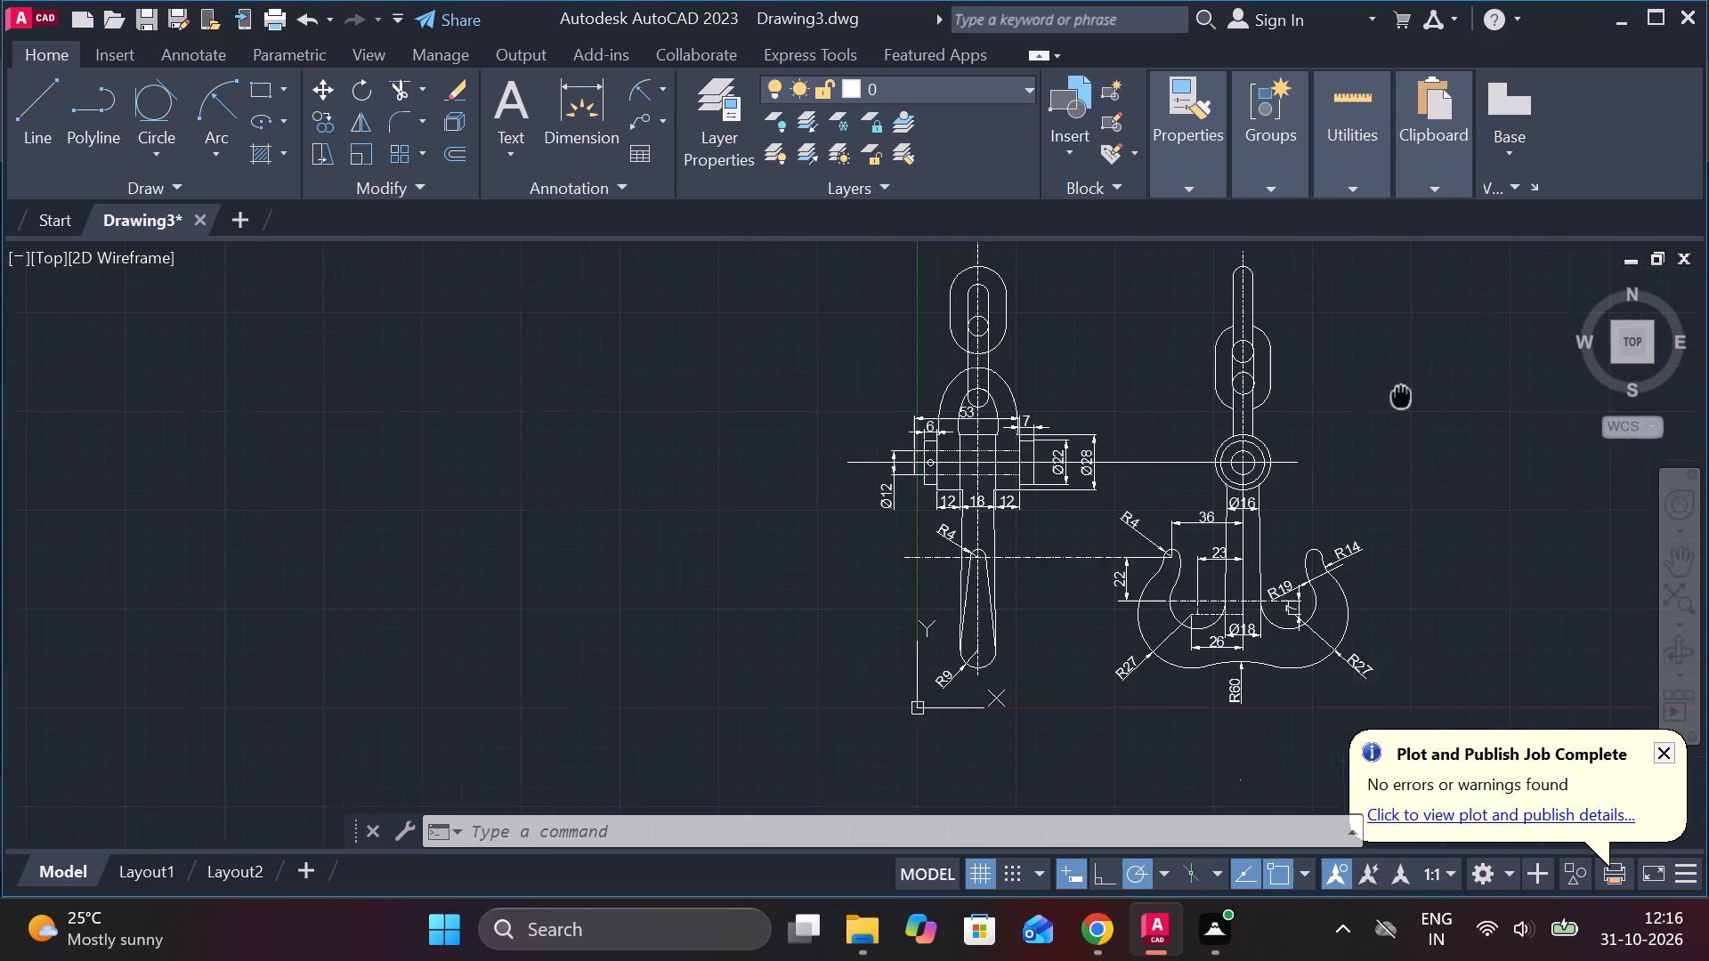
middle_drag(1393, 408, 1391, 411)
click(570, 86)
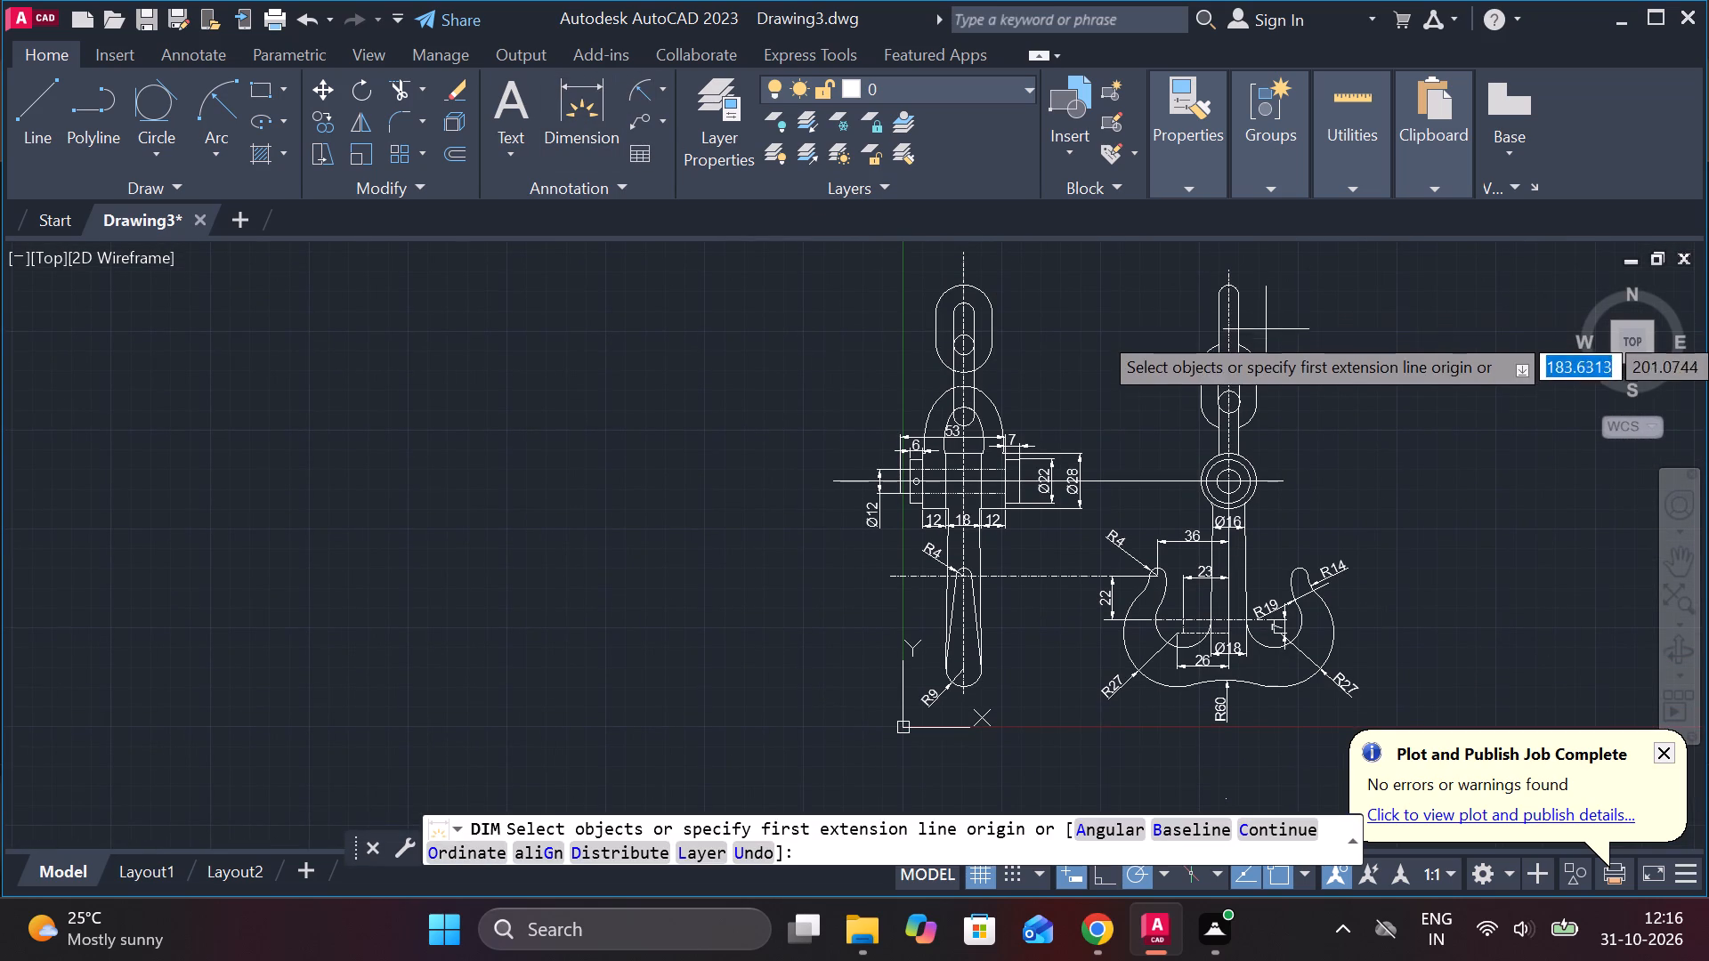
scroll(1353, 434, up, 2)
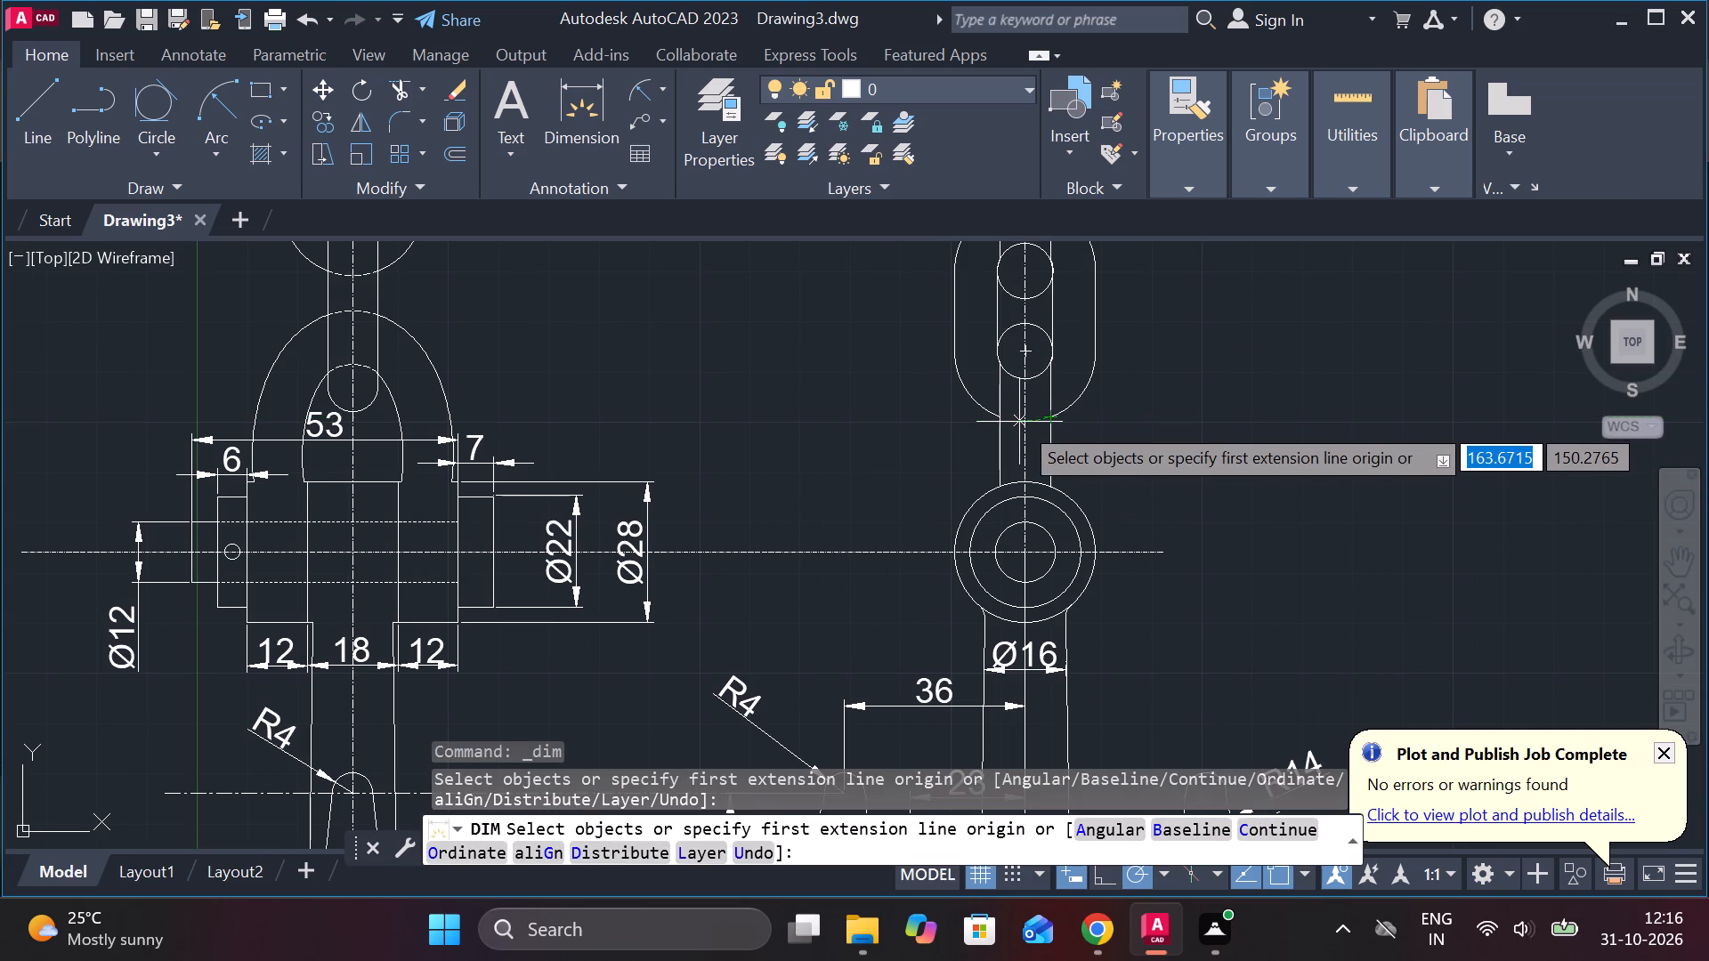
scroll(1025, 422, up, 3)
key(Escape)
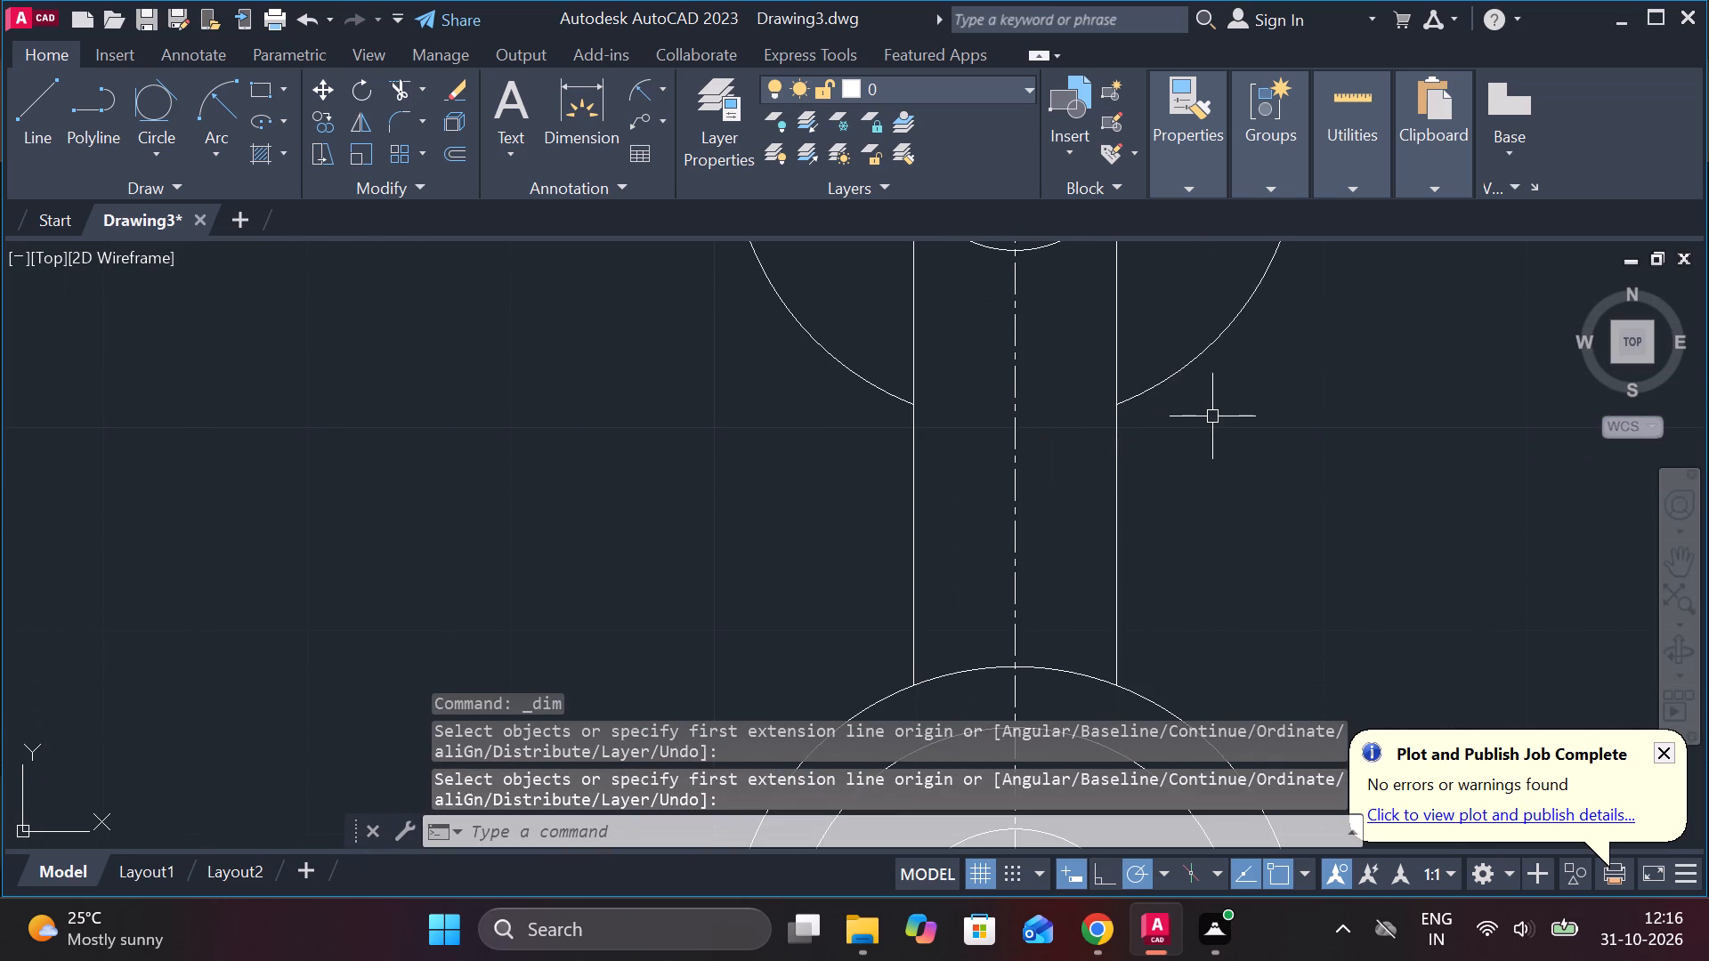
Extend the bottom arc of the wide chain link above the double hook across the vertical bar to close its outline.
text(ex)
key(space)
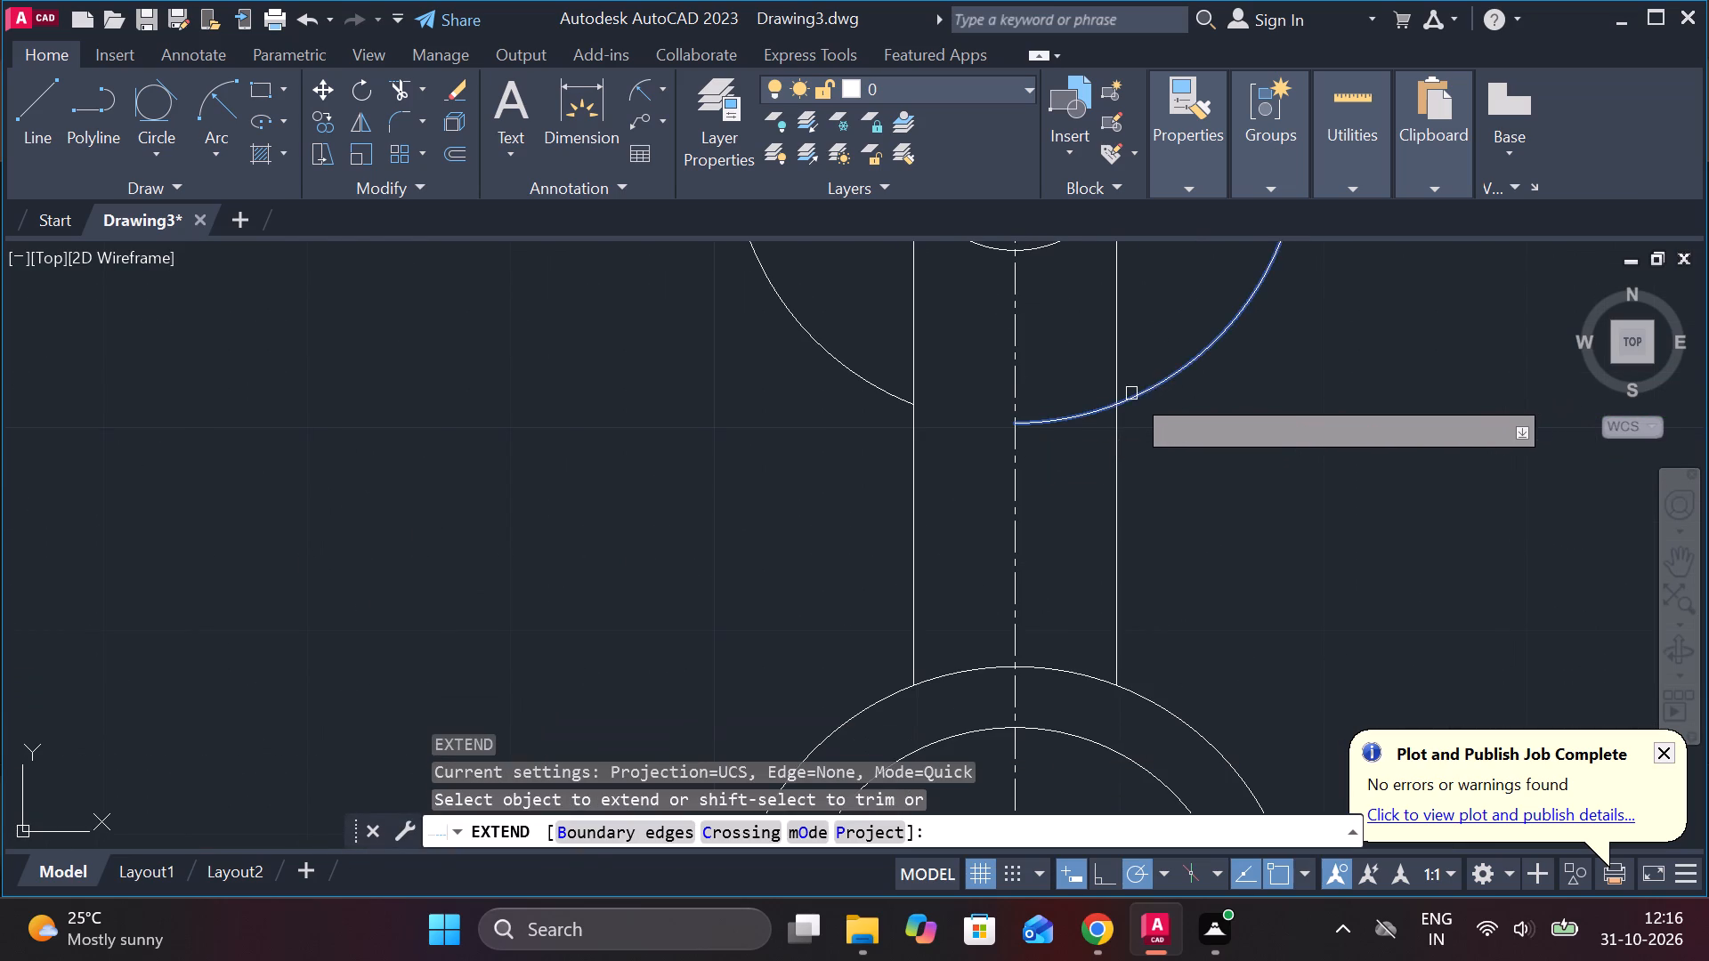
click(1131, 393)
click(1080, 417)
key(Escape)
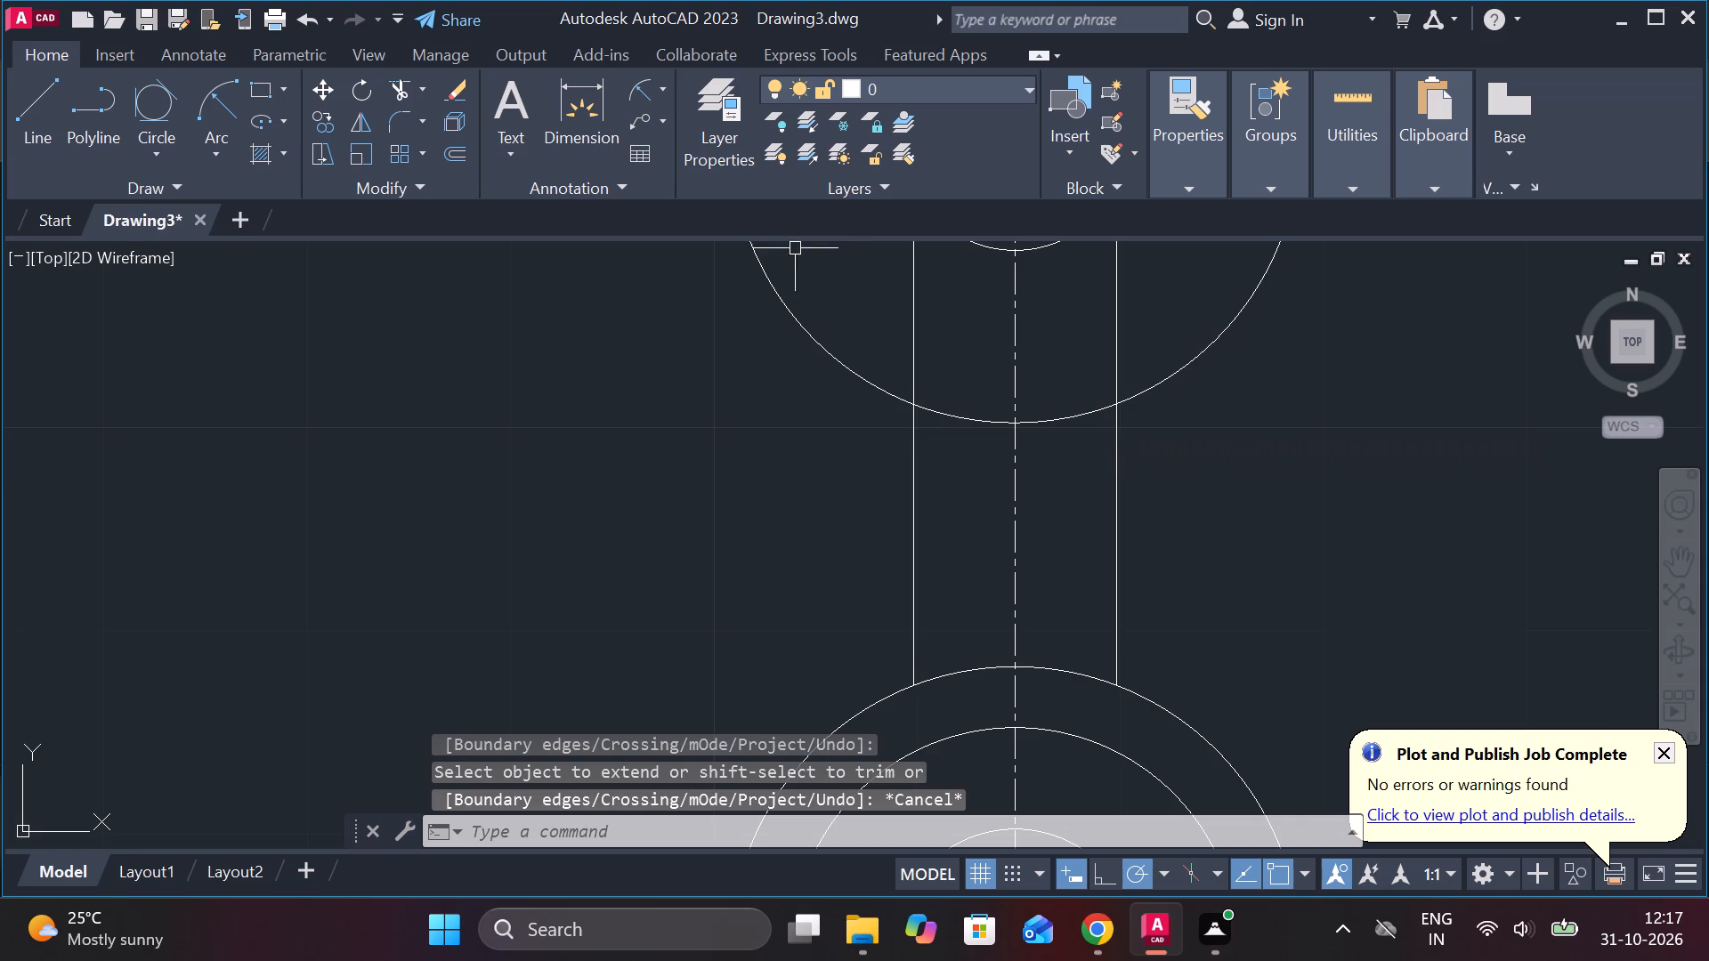
Add a vertical dimension for the overall height of the wide chain link above the double hook, placed to its right.
click(592, 93)
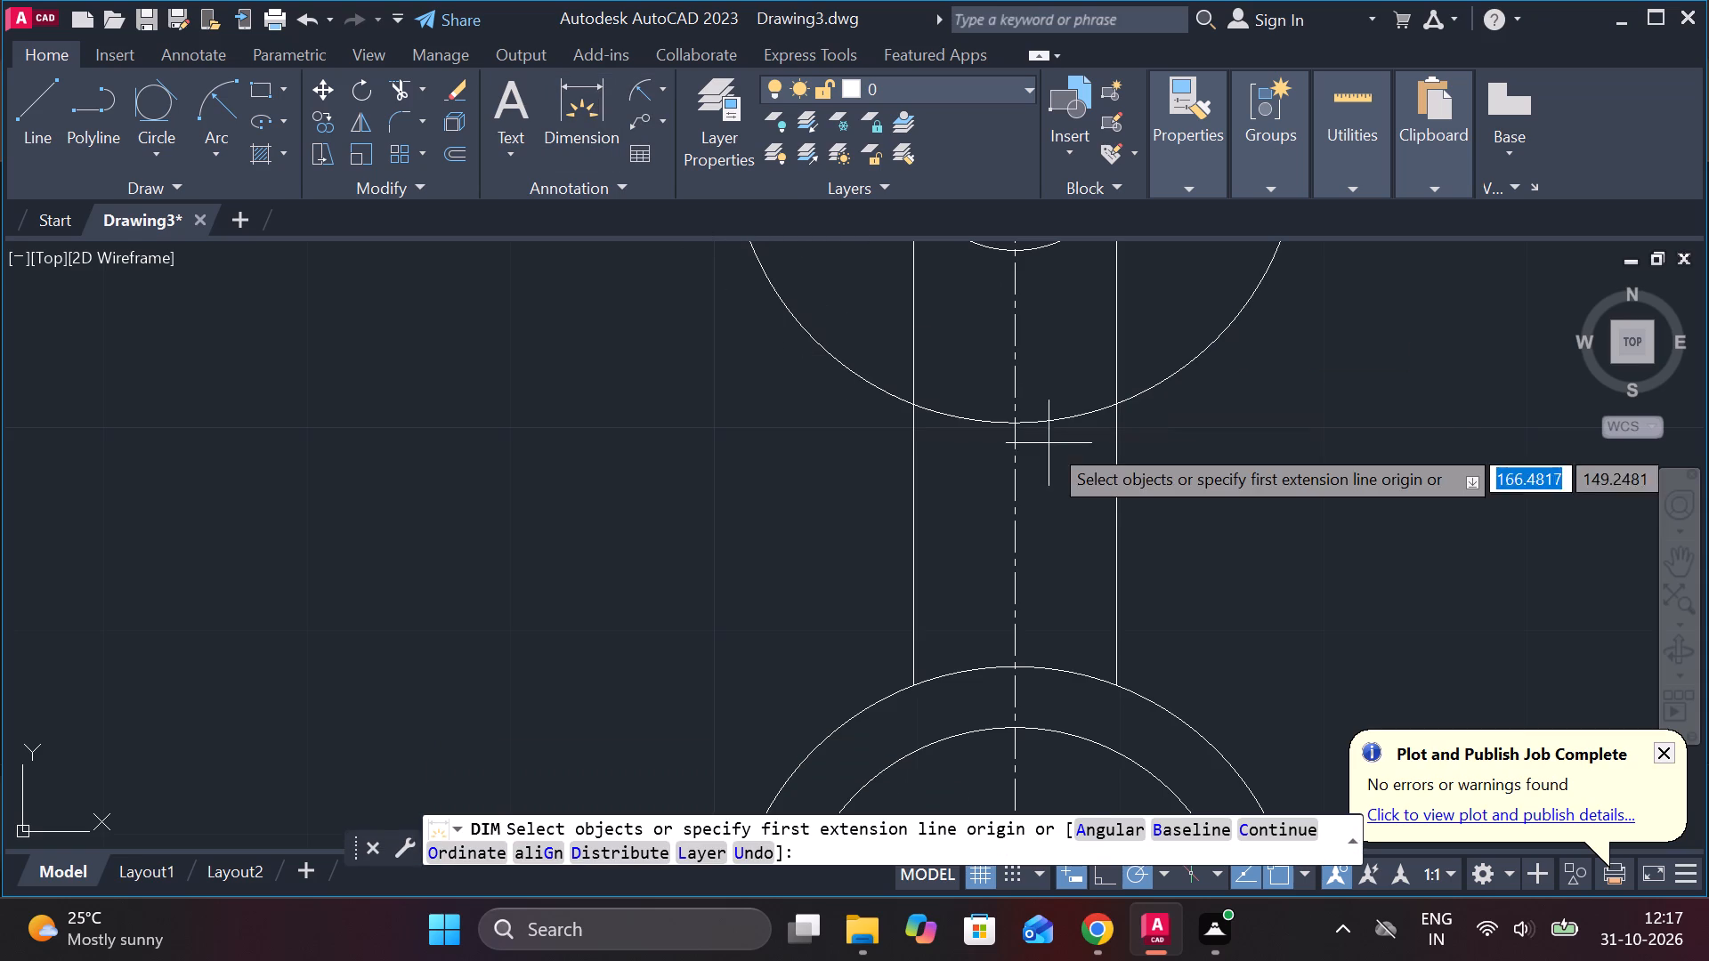
click(1013, 422)
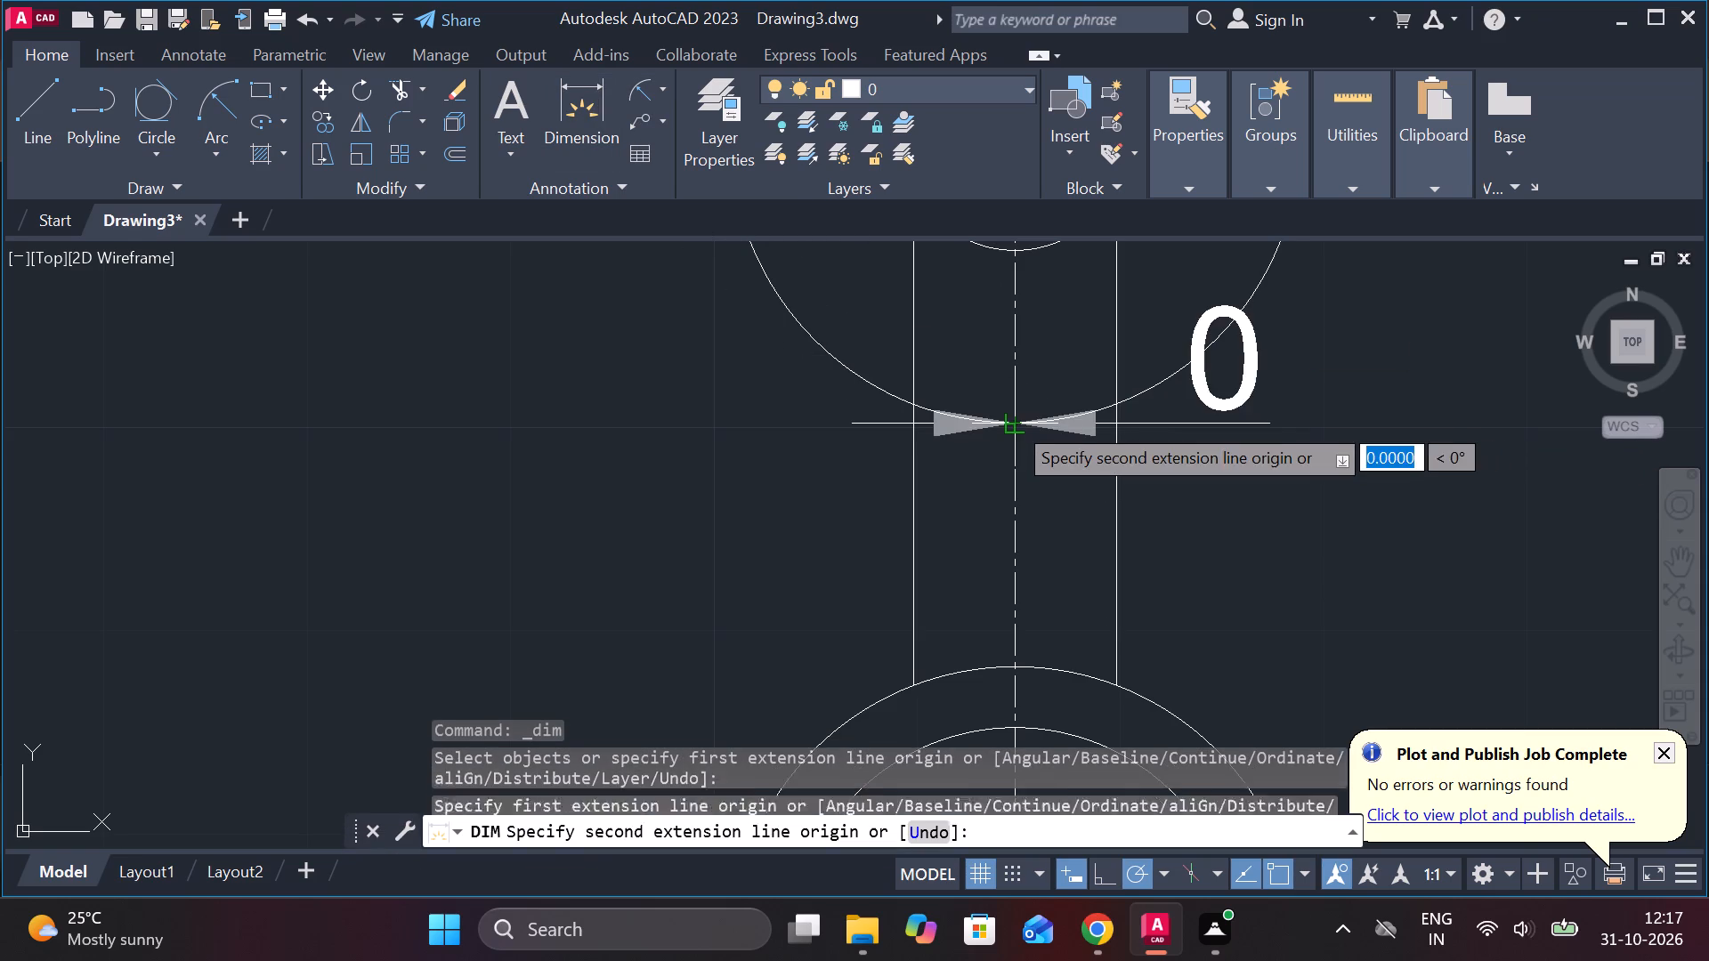
middle_drag(1023, 424, 1050, 571)
scroll(1085, 495, down, 1)
scroll(1071, 311, down, 1)
middle_drag(1083, 316, 1089, 327)
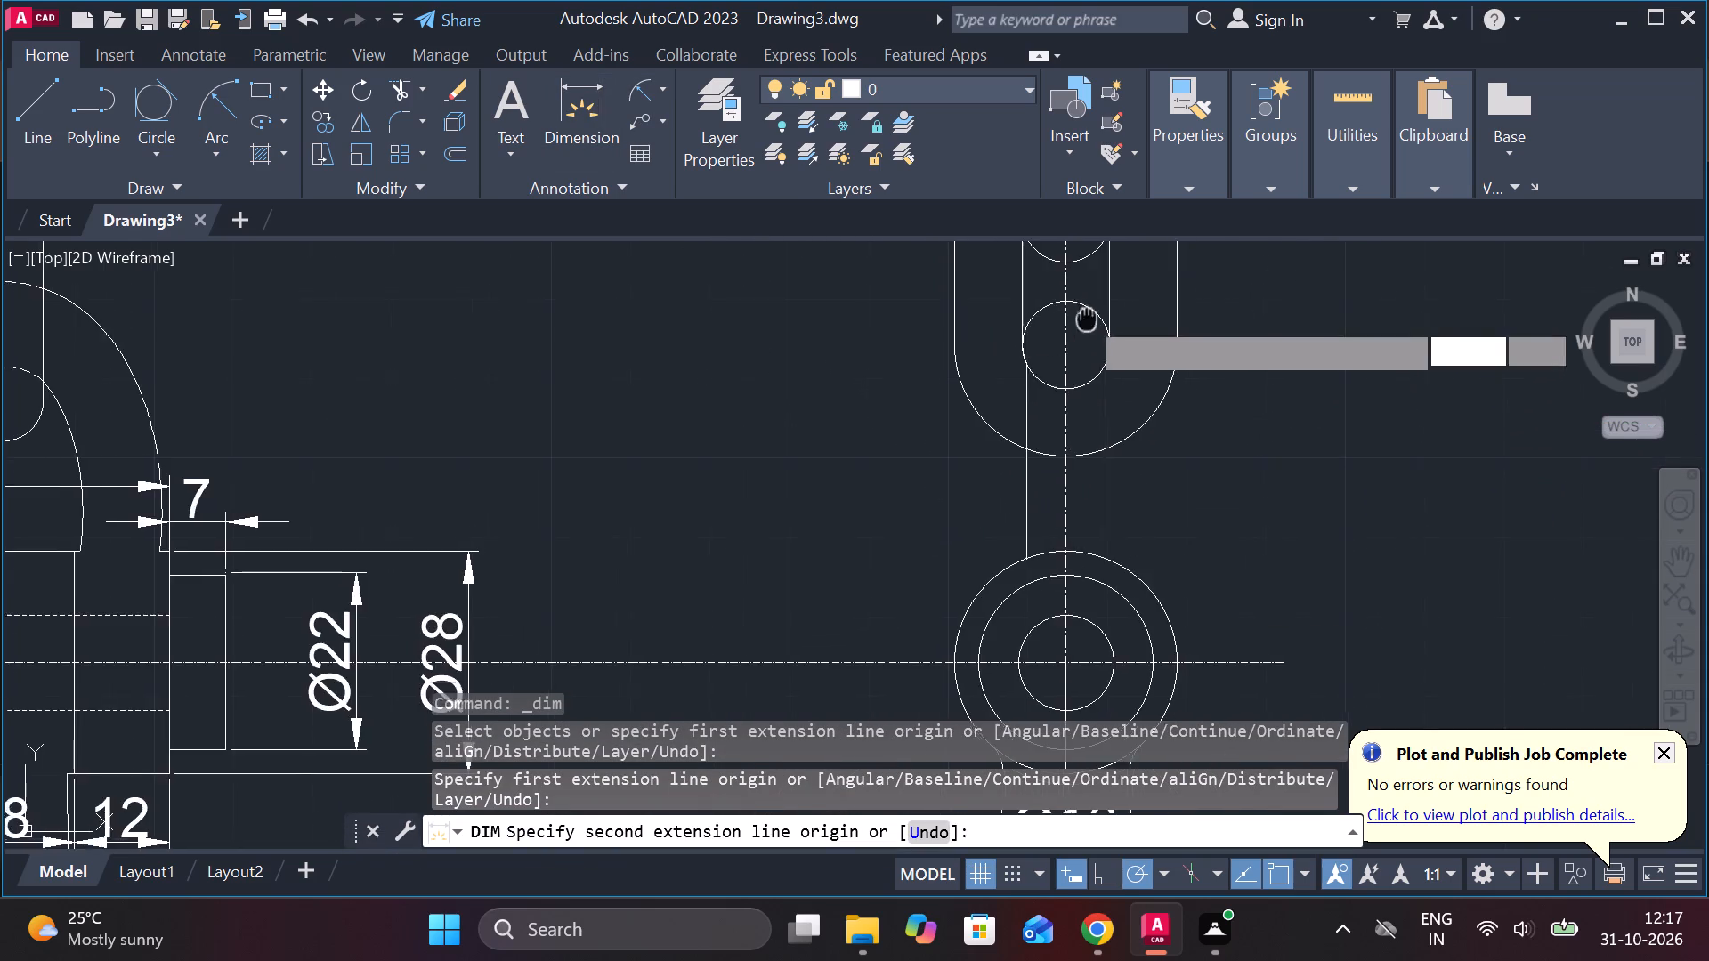
middle_drag(1089, 327, 1075, 468)
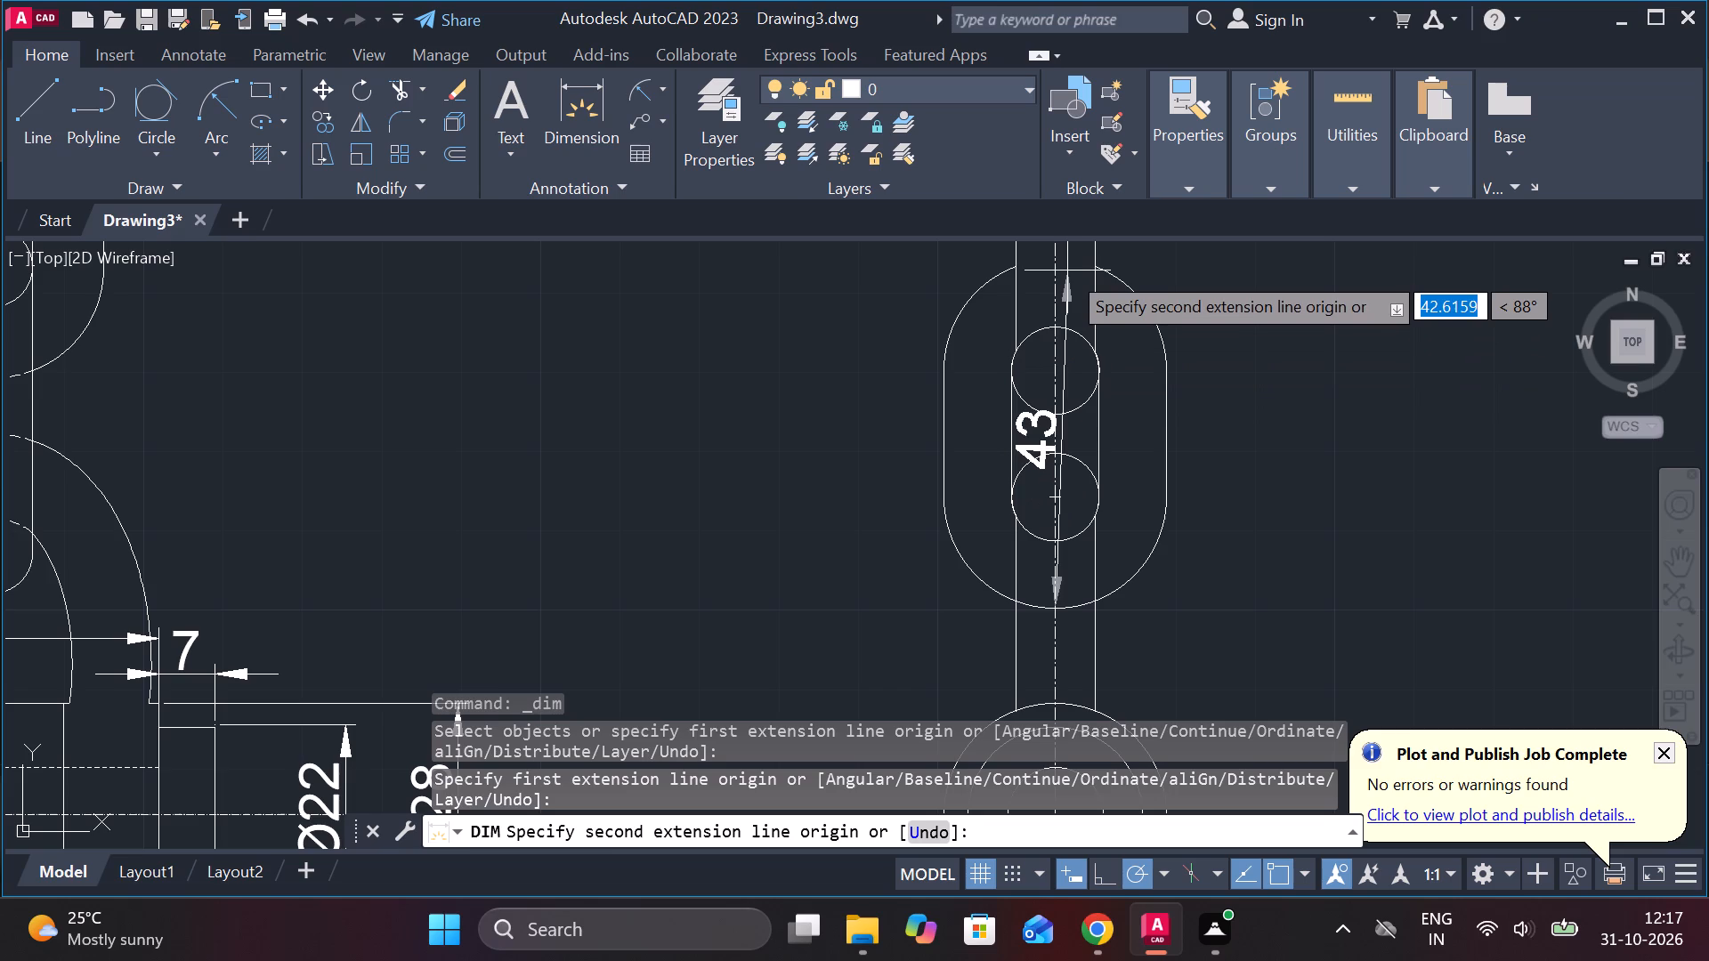
click(1057, 258)
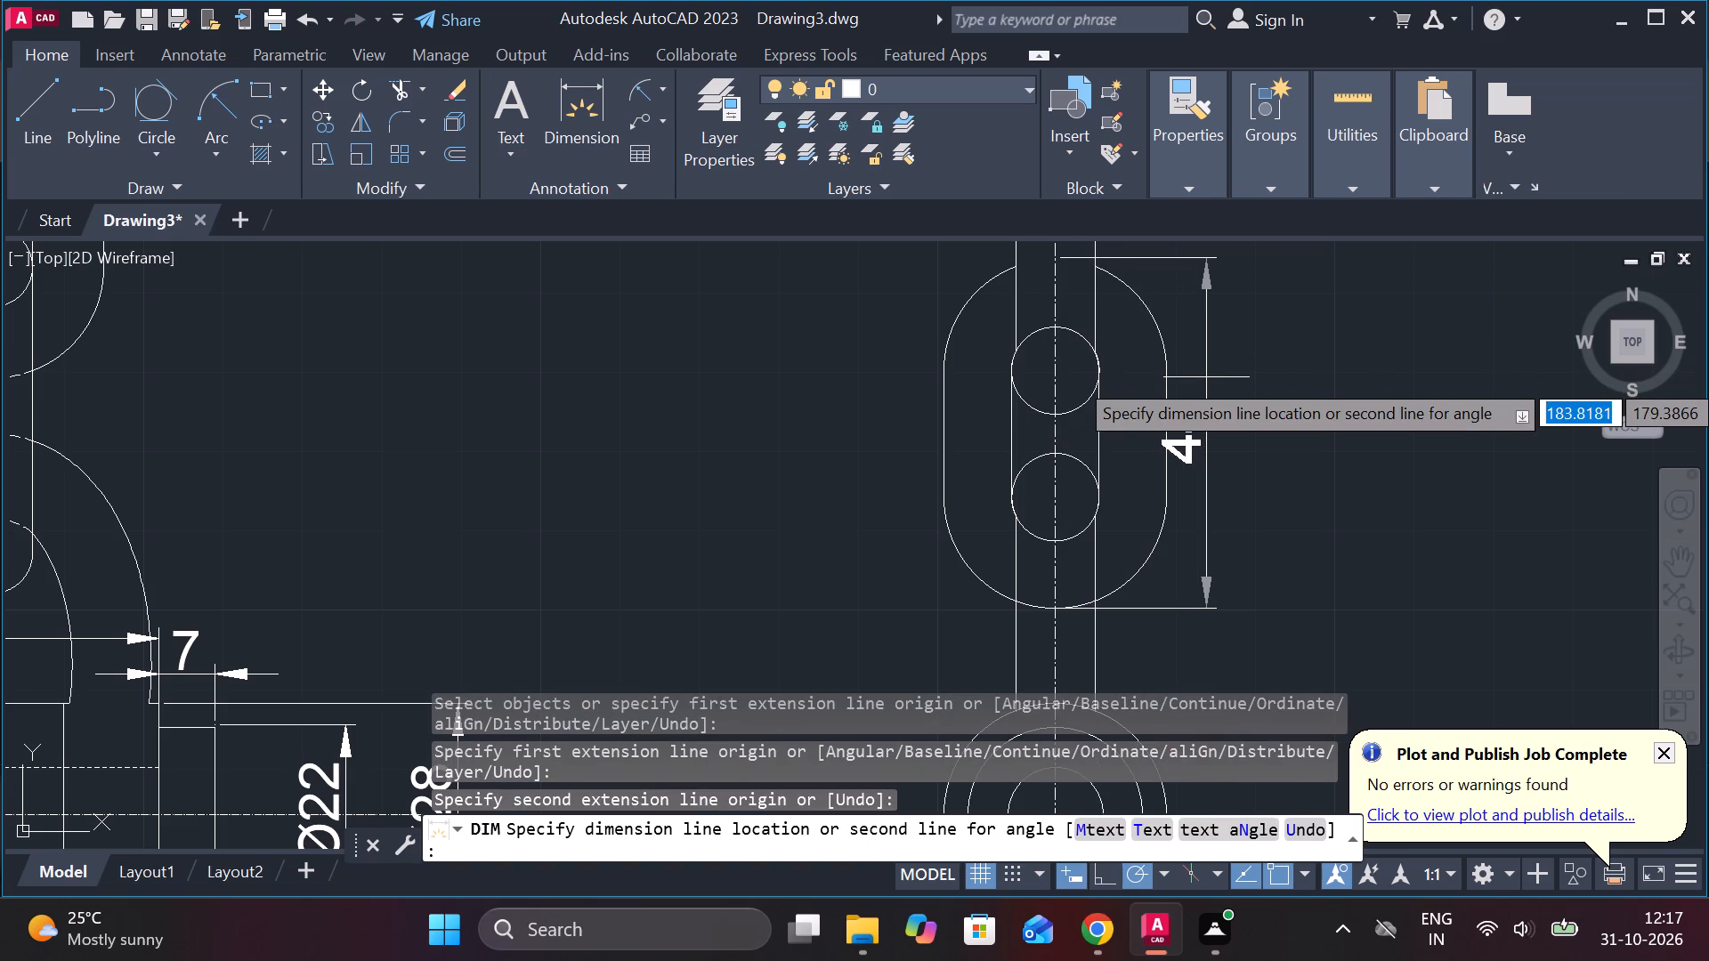
click(1365, 403)
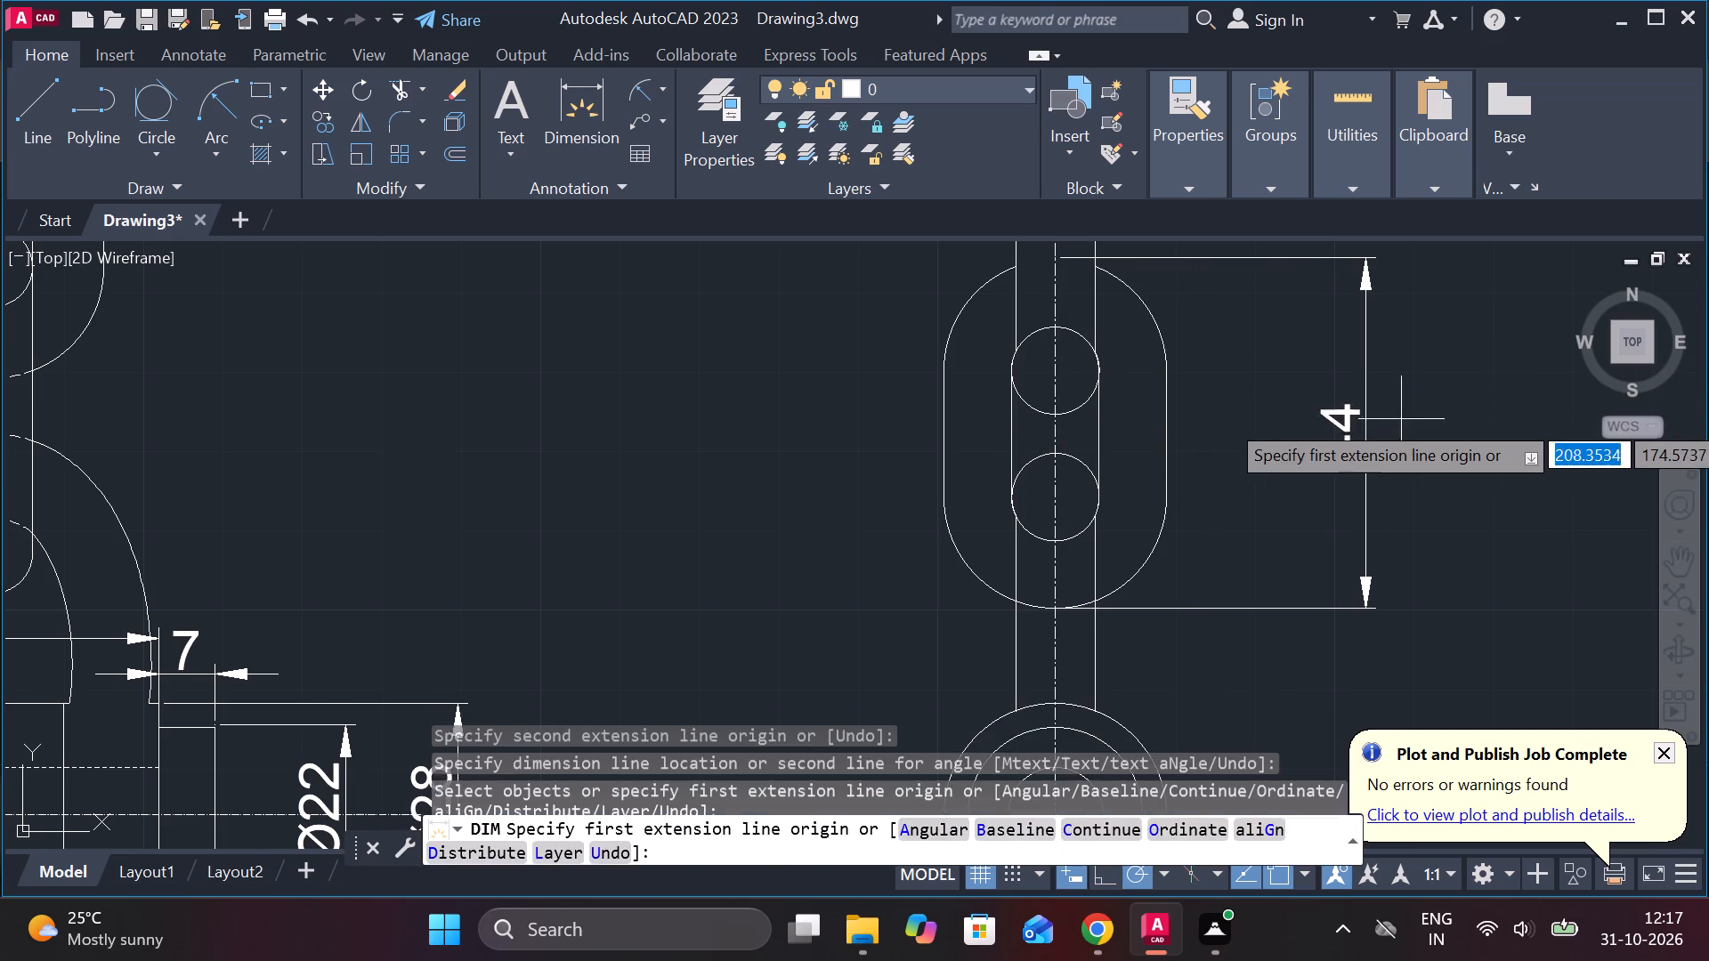
scroll(1406, 419, down, 1)
Add a horizontal dimension for the width of the narrow top chain link above the double hook, placed above the link.
middle_drag(1359, 416, 1323, 623)
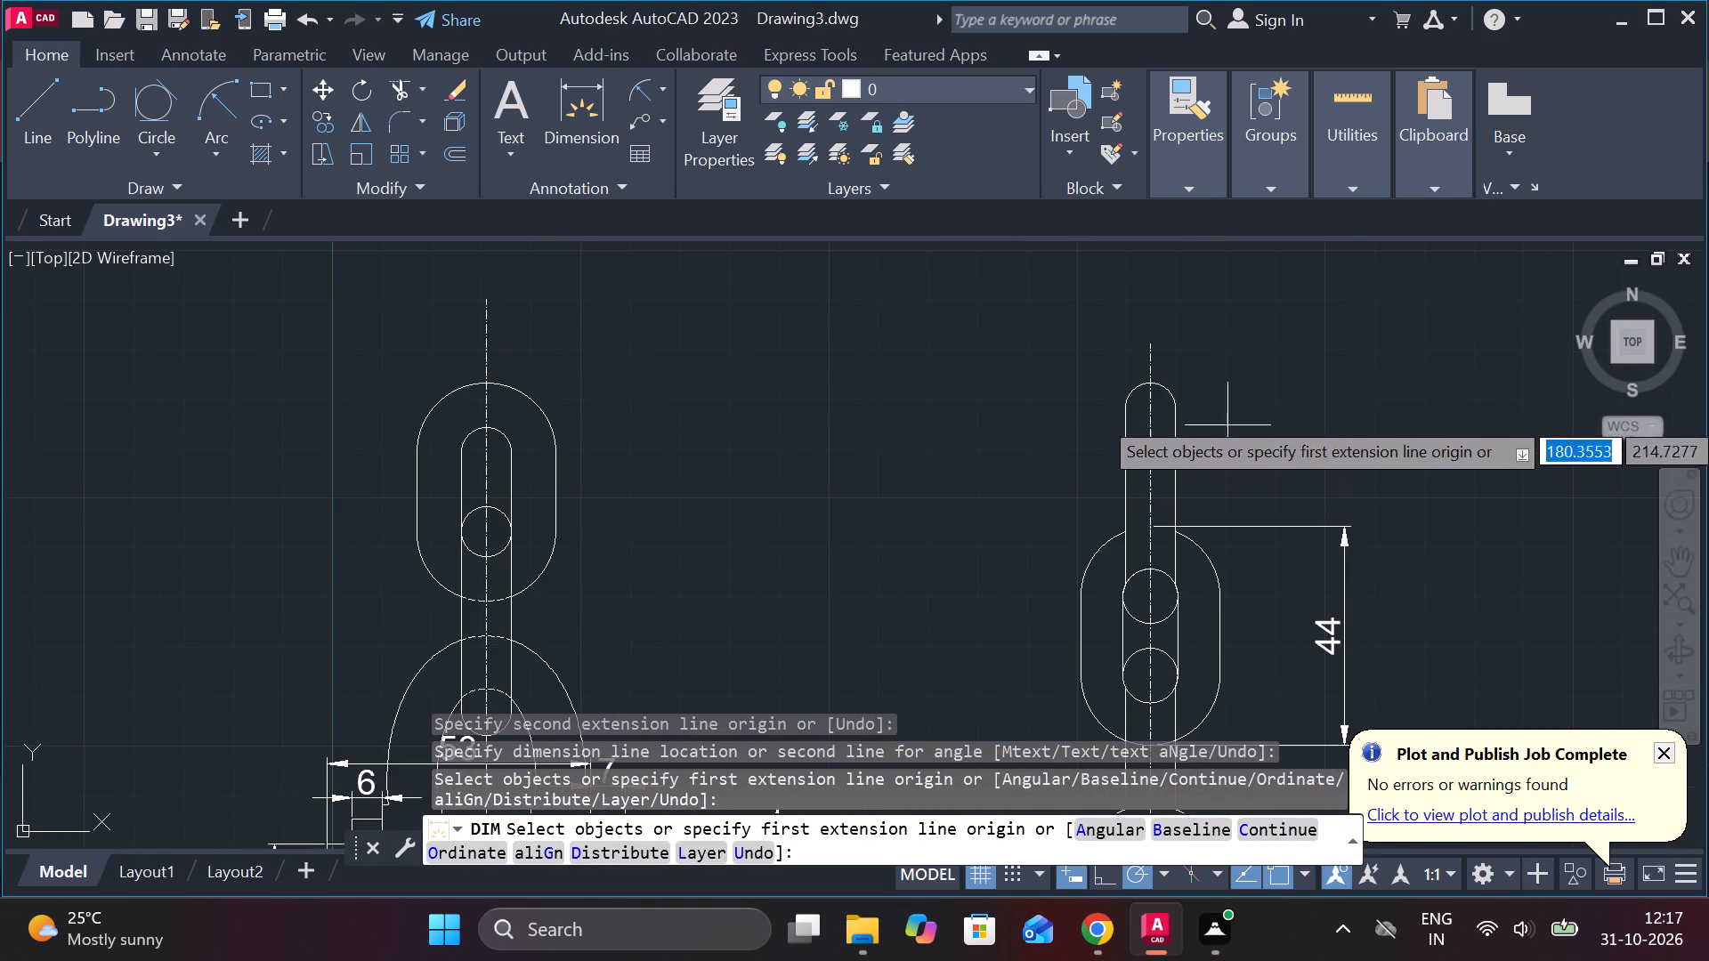
key(space)
key(space)
click(1126, 432)
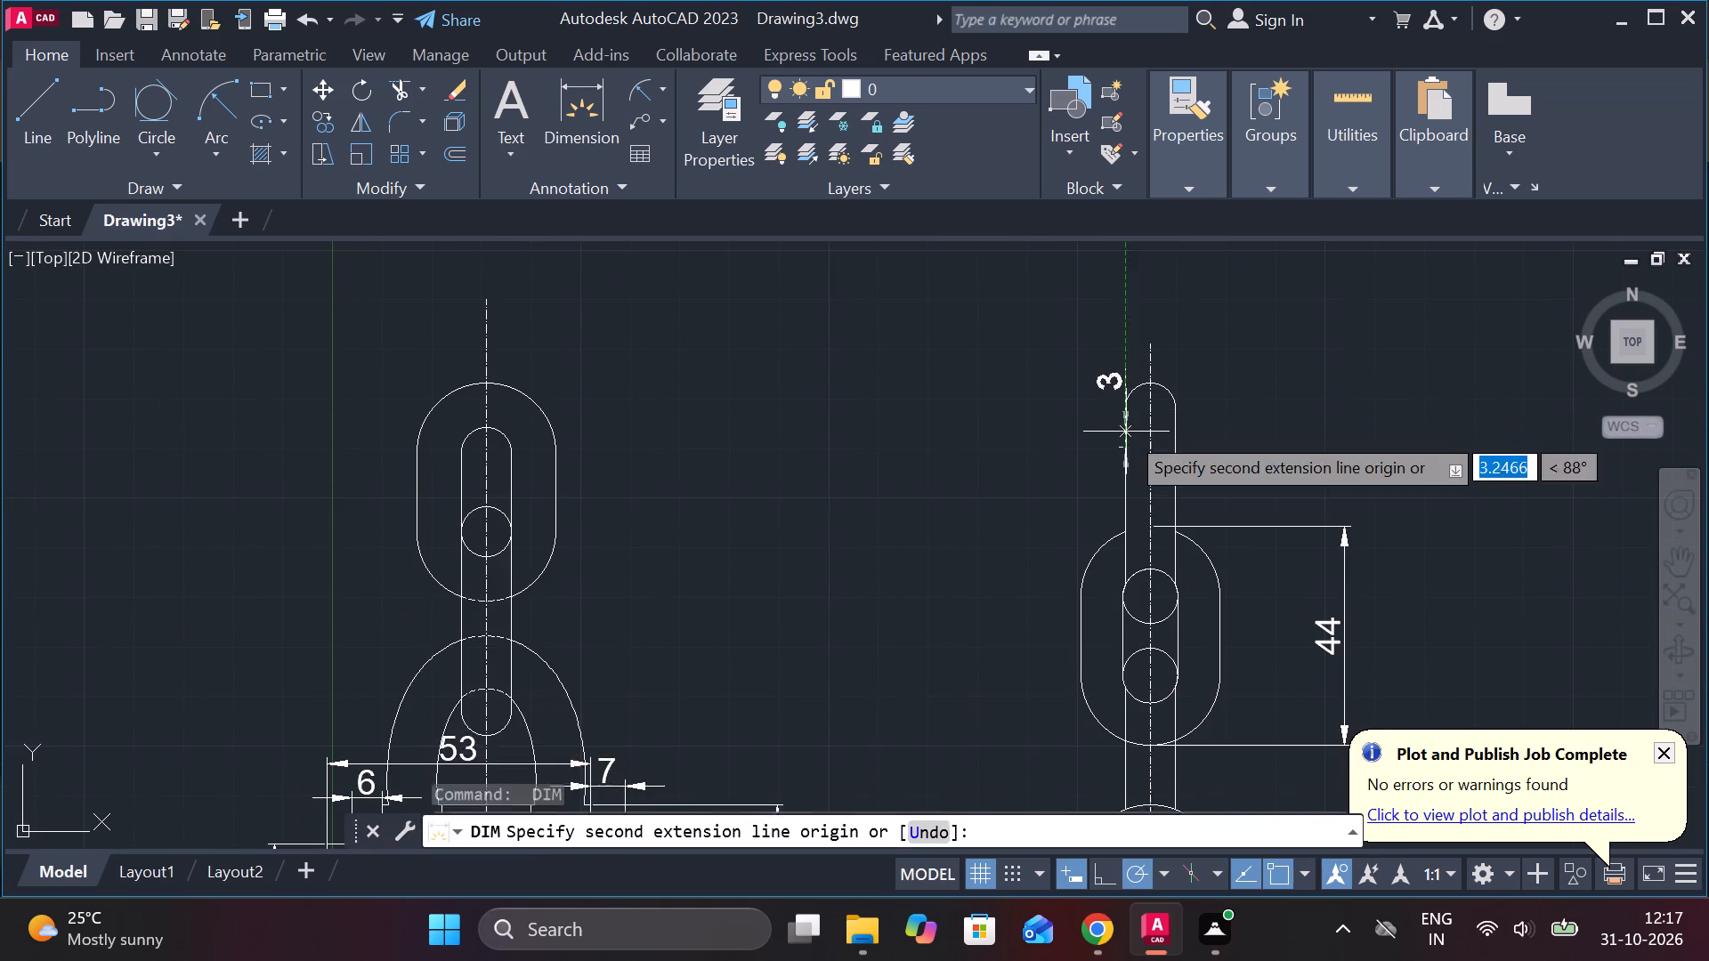
click(1174, 449)
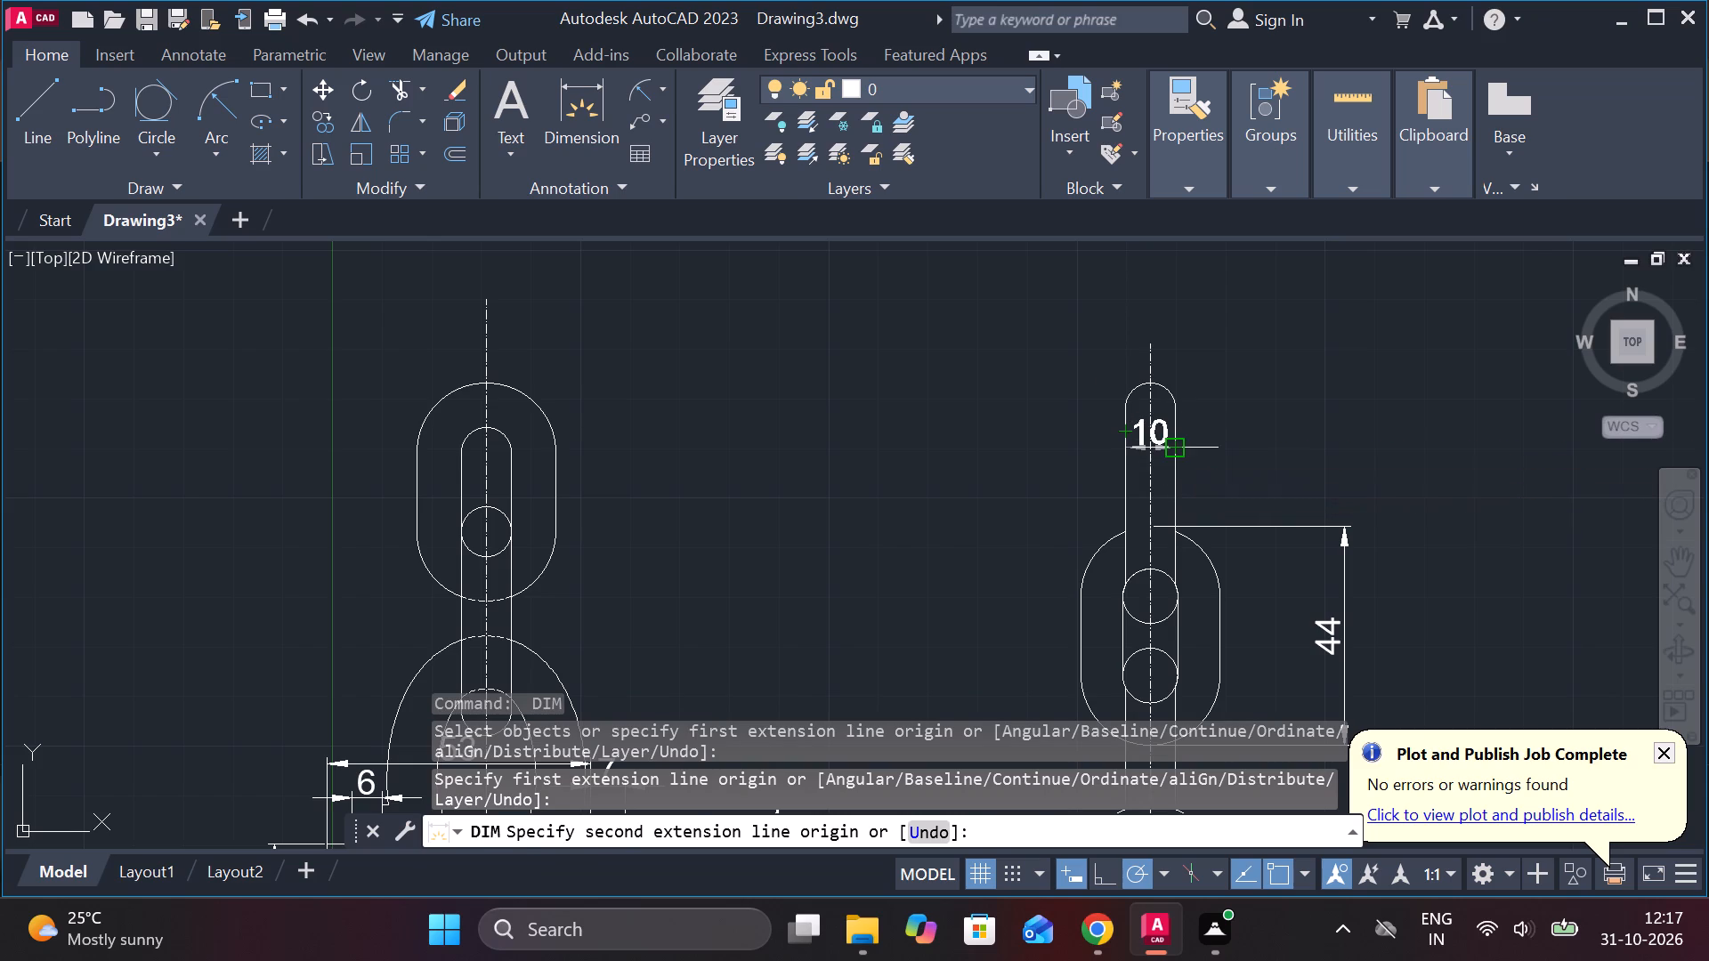
click(1222, 342)
Add a diameter symbol before the narrow top link's width dimension so it reads Ø10.
double_click(1152, 331)
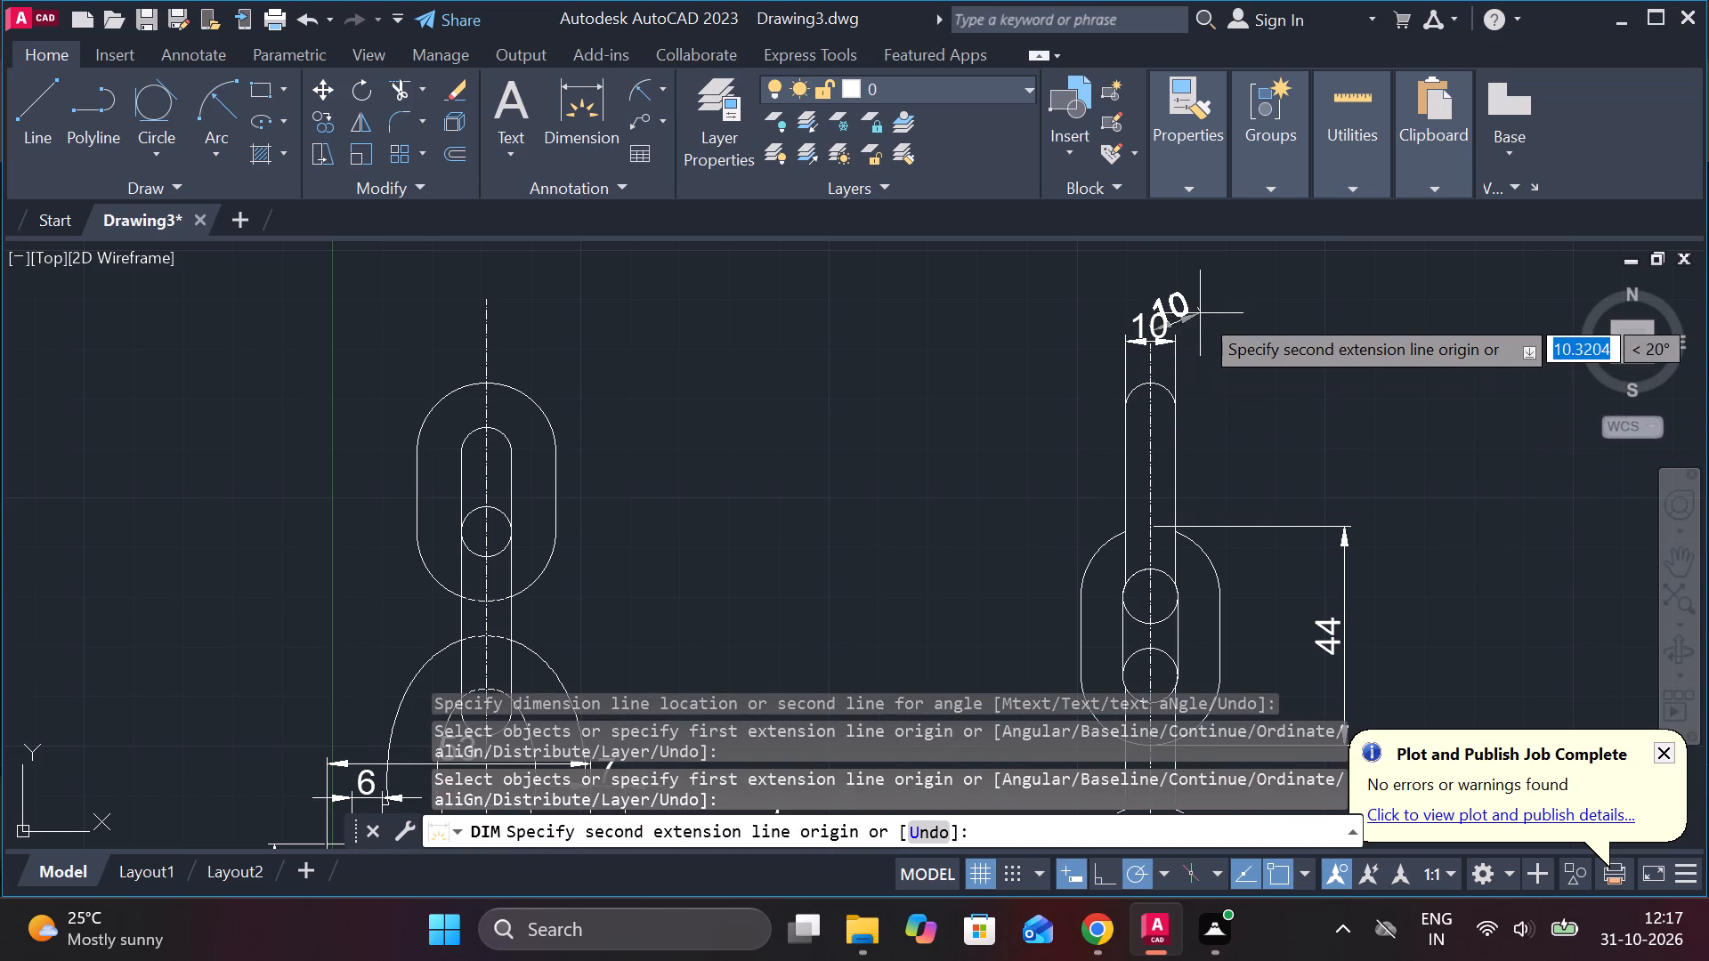
key(Escape)
double_click(1166, 333)
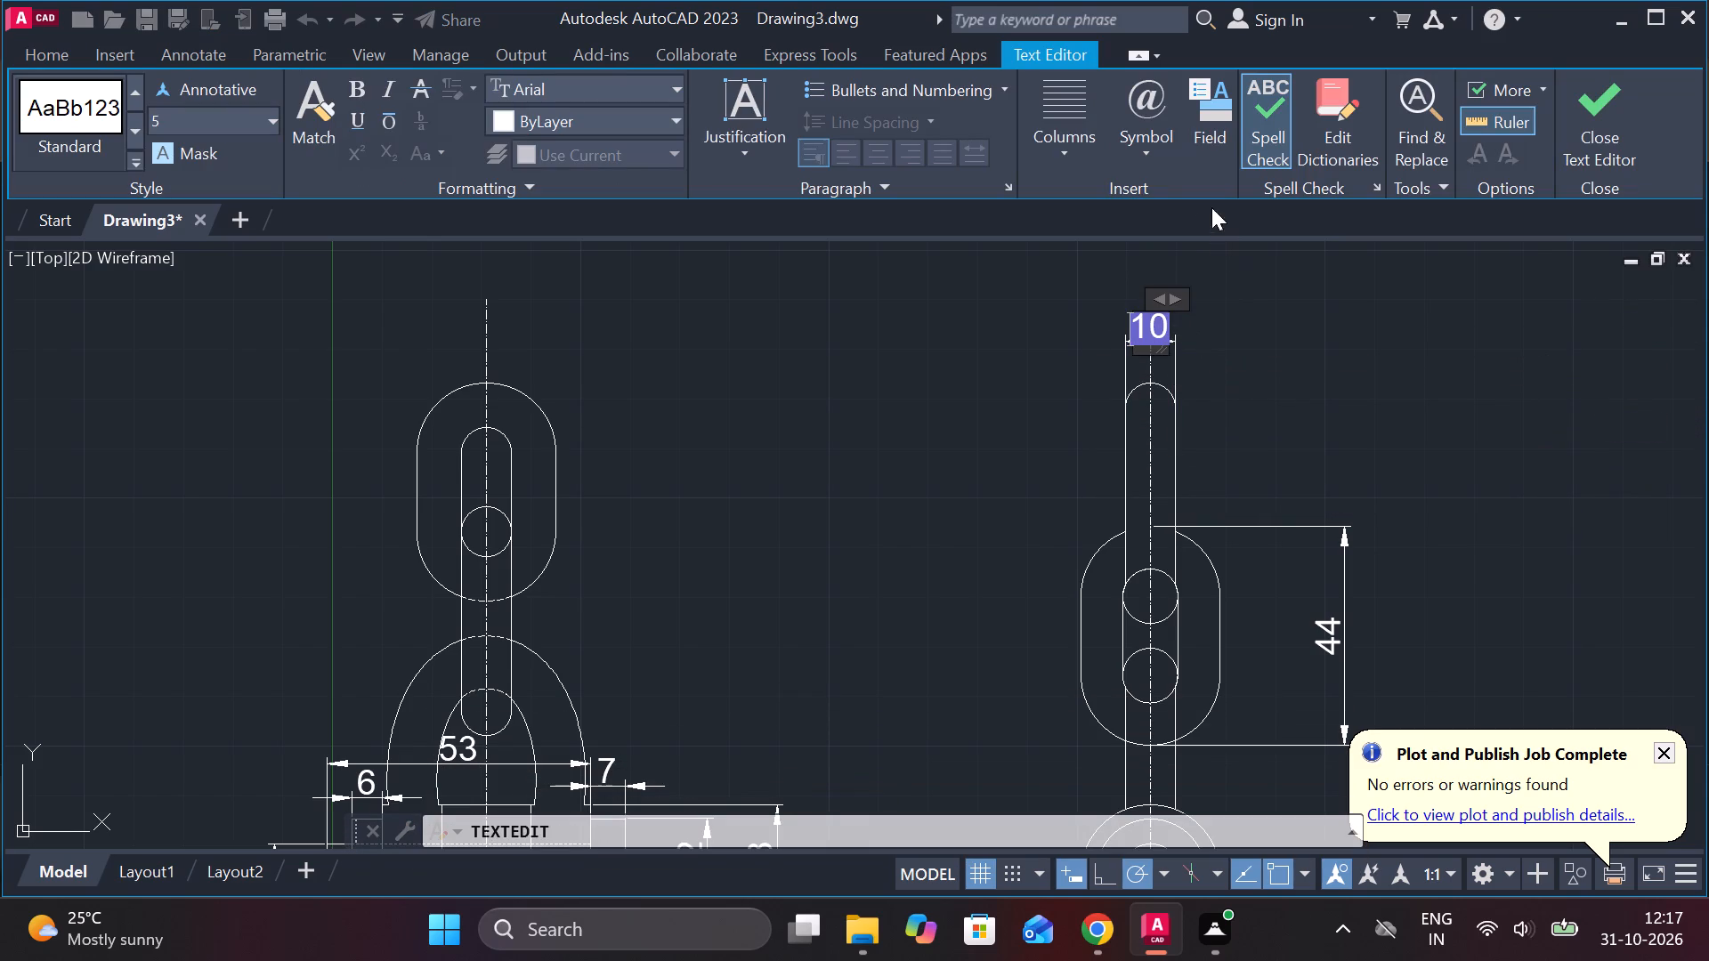
click(1144, 157)
click(1270, 261)
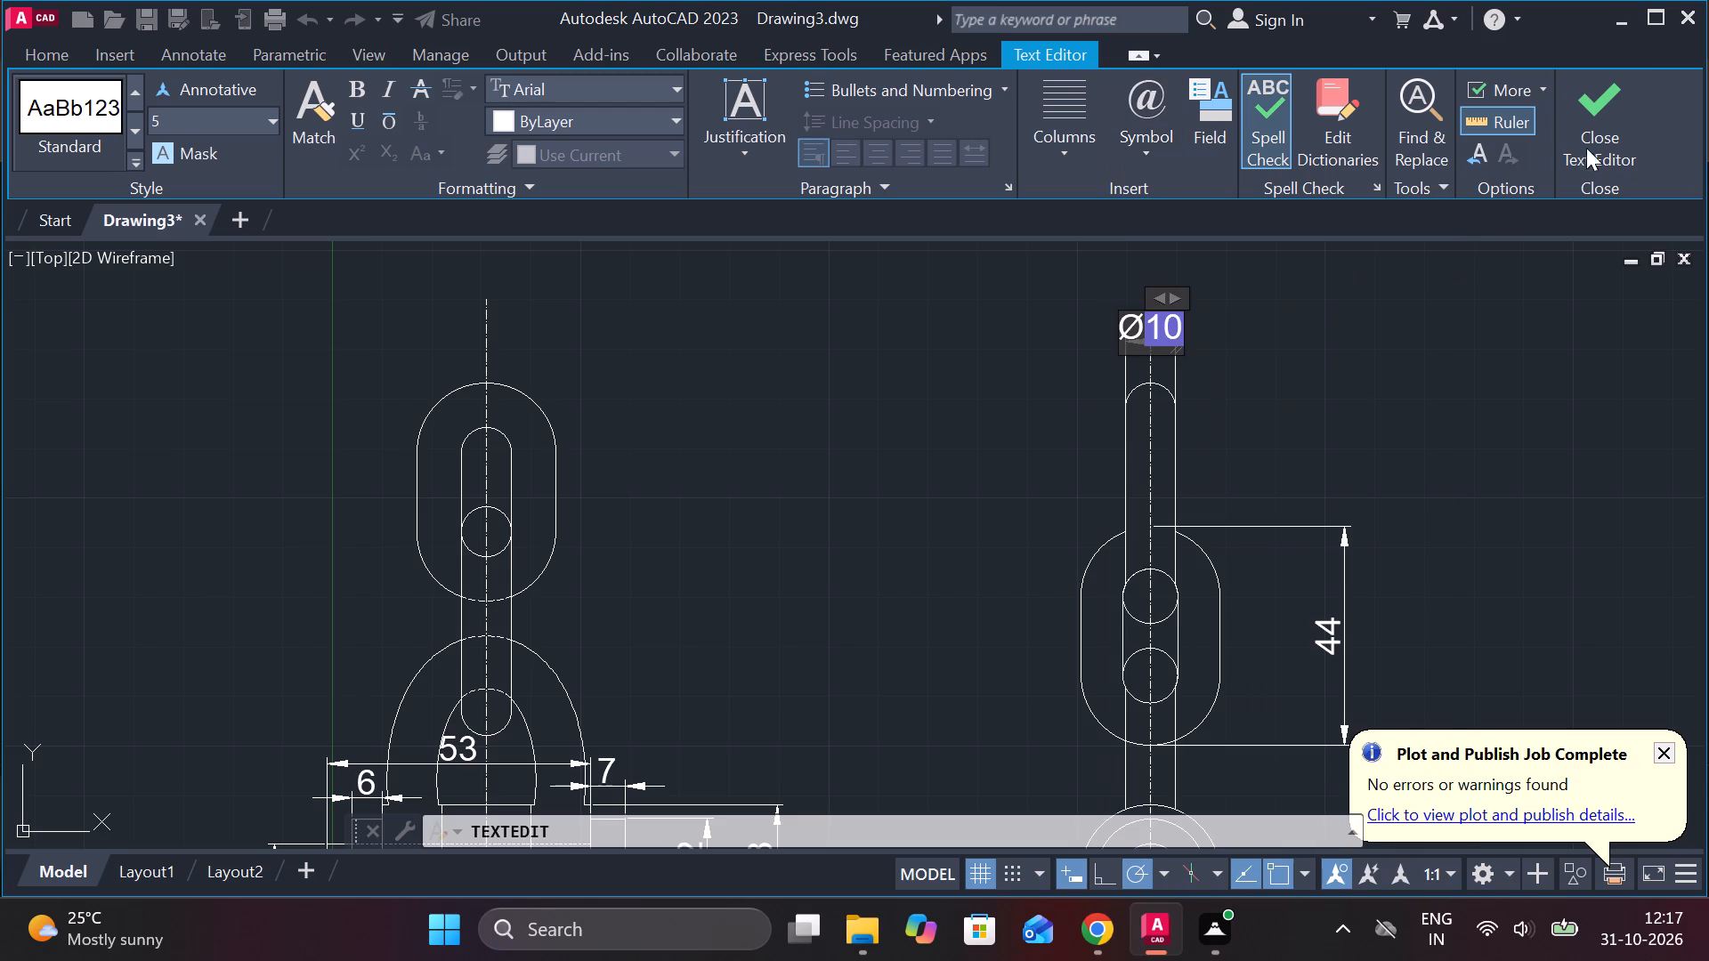
click(1610, 134)
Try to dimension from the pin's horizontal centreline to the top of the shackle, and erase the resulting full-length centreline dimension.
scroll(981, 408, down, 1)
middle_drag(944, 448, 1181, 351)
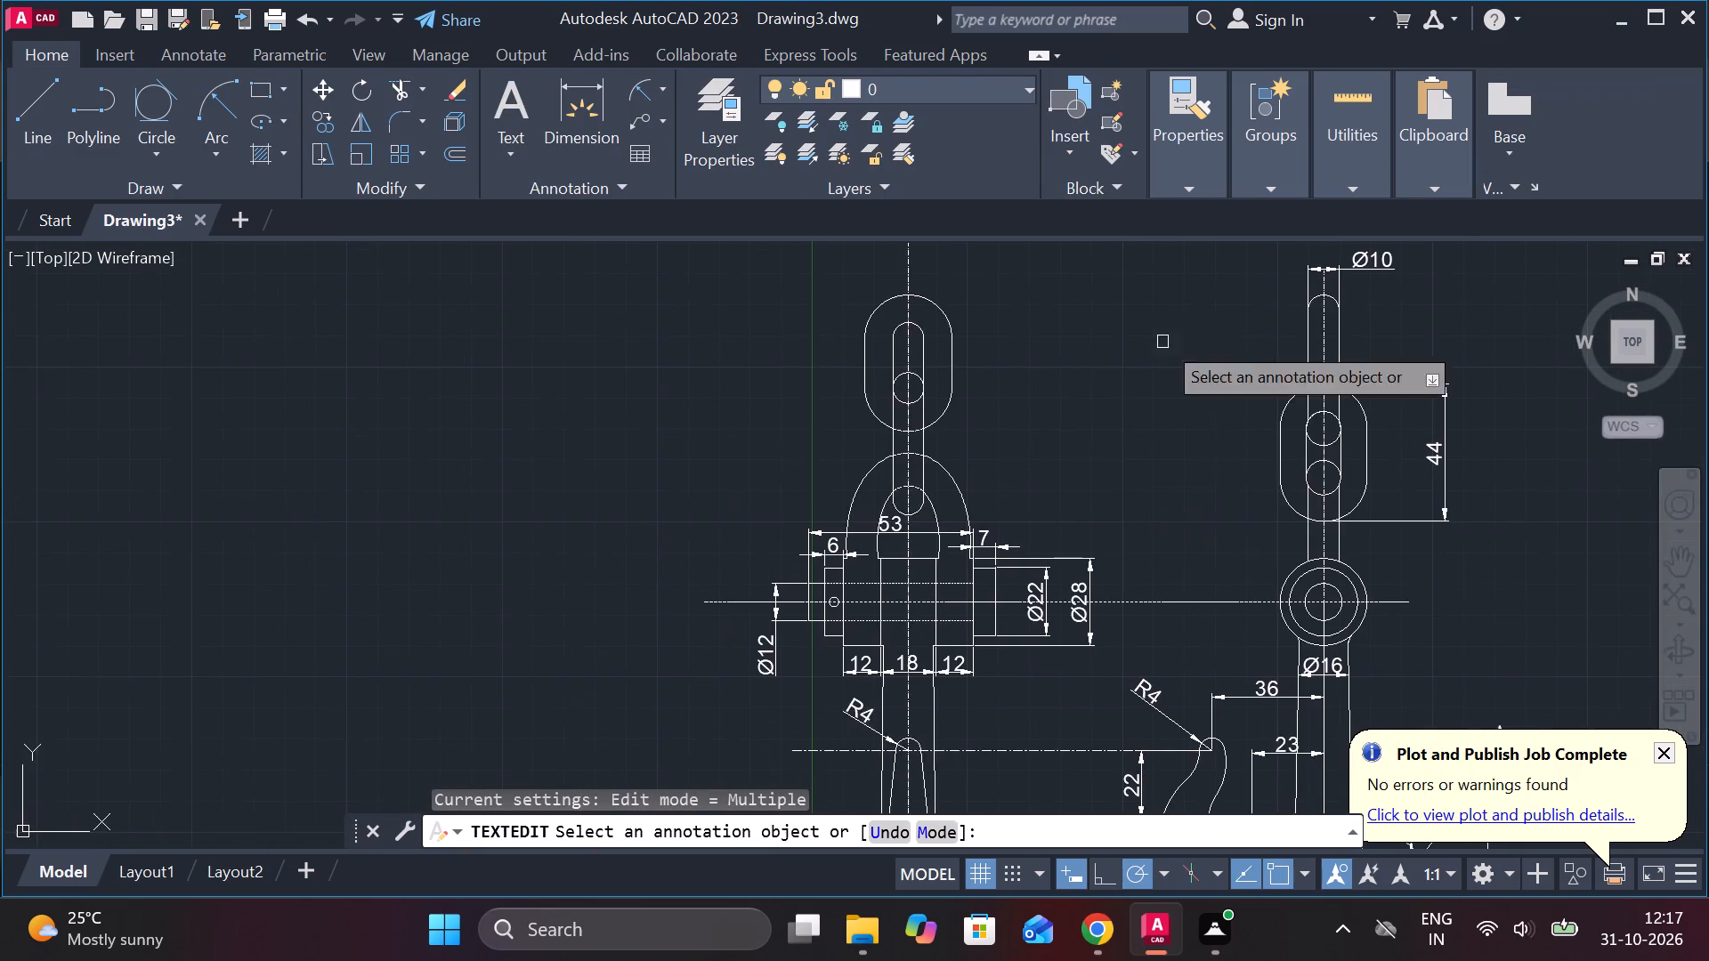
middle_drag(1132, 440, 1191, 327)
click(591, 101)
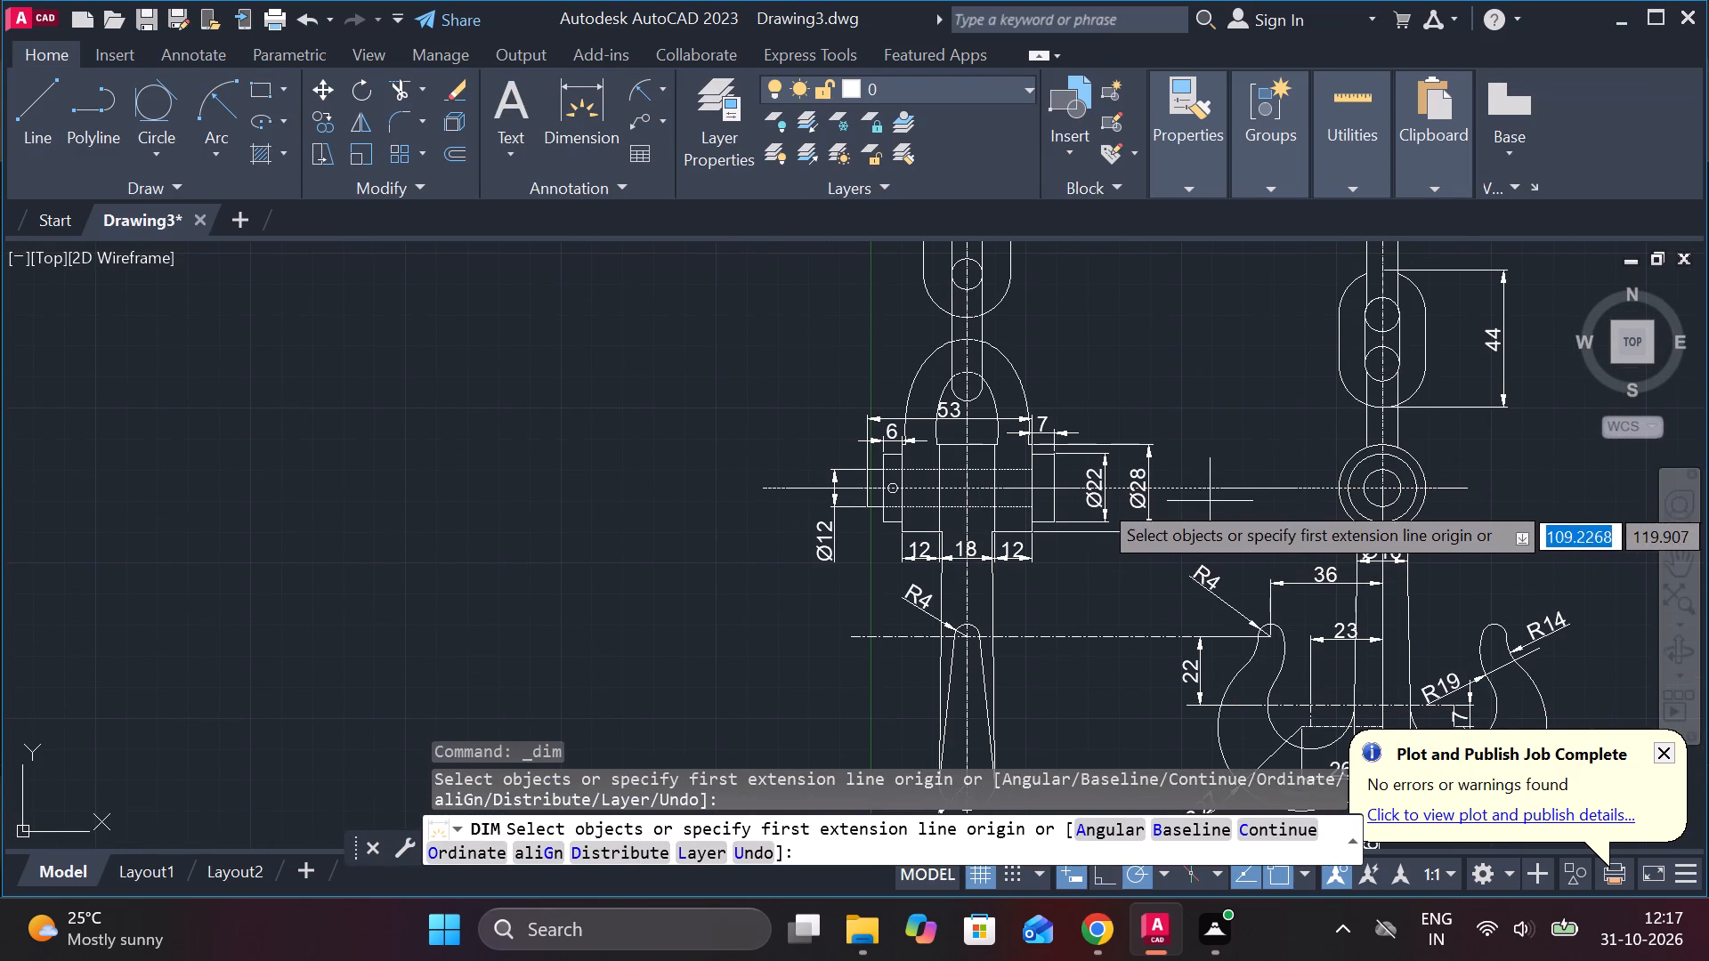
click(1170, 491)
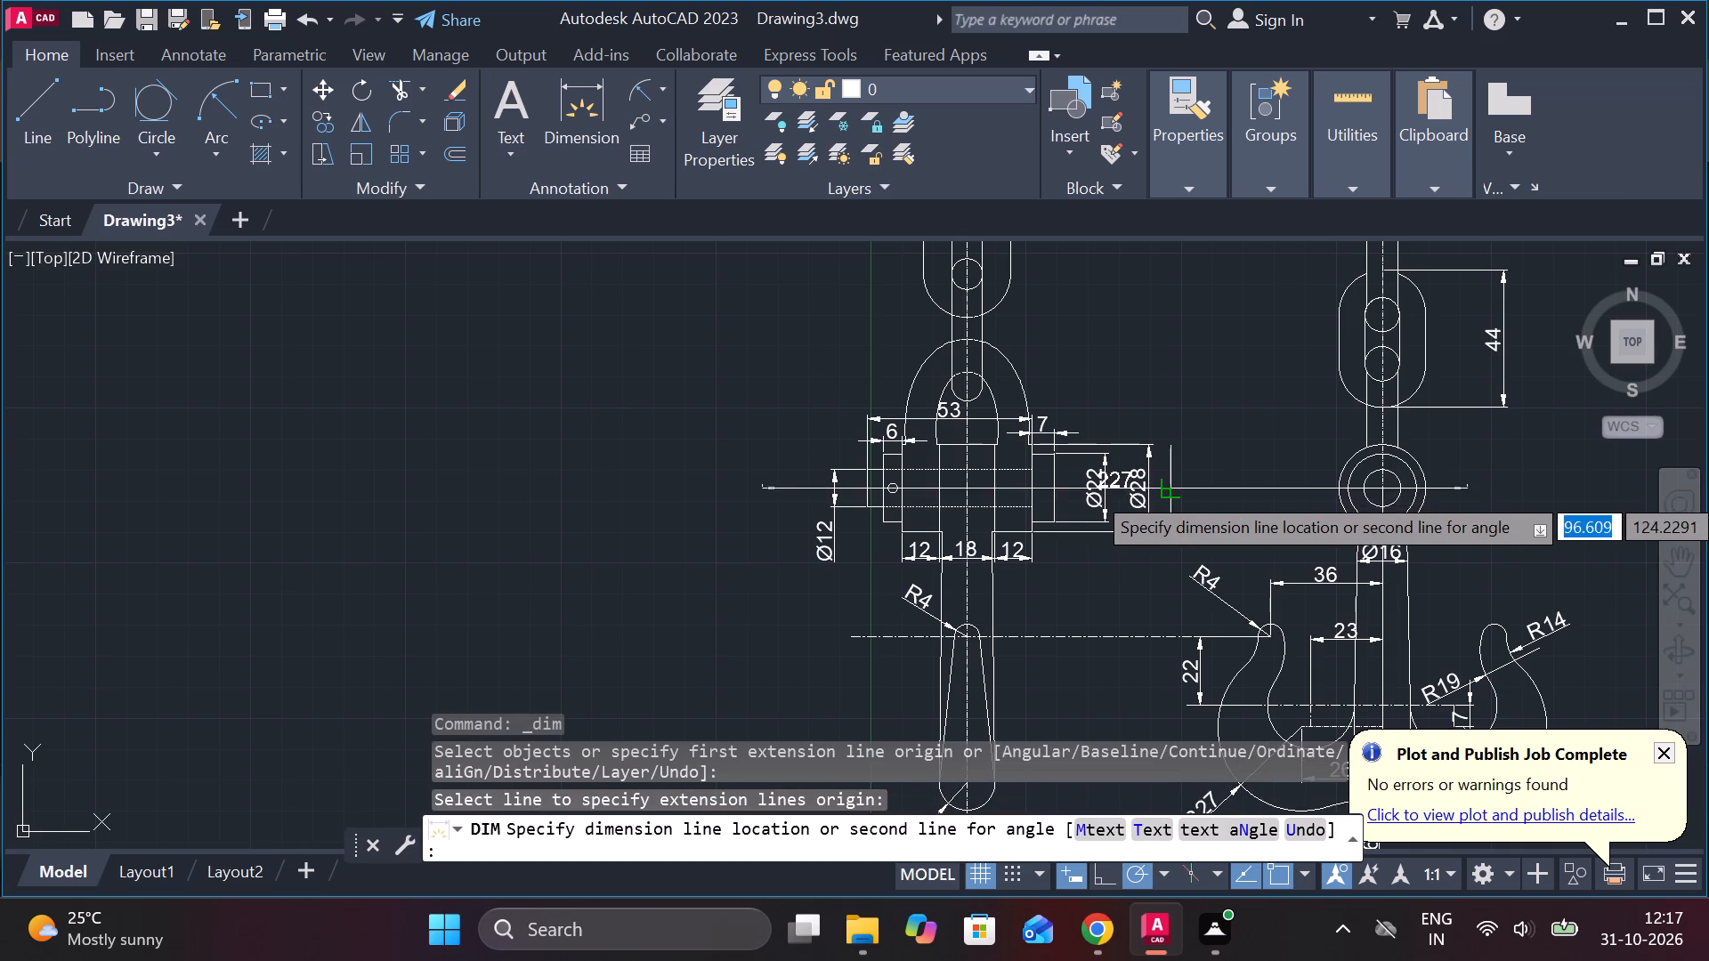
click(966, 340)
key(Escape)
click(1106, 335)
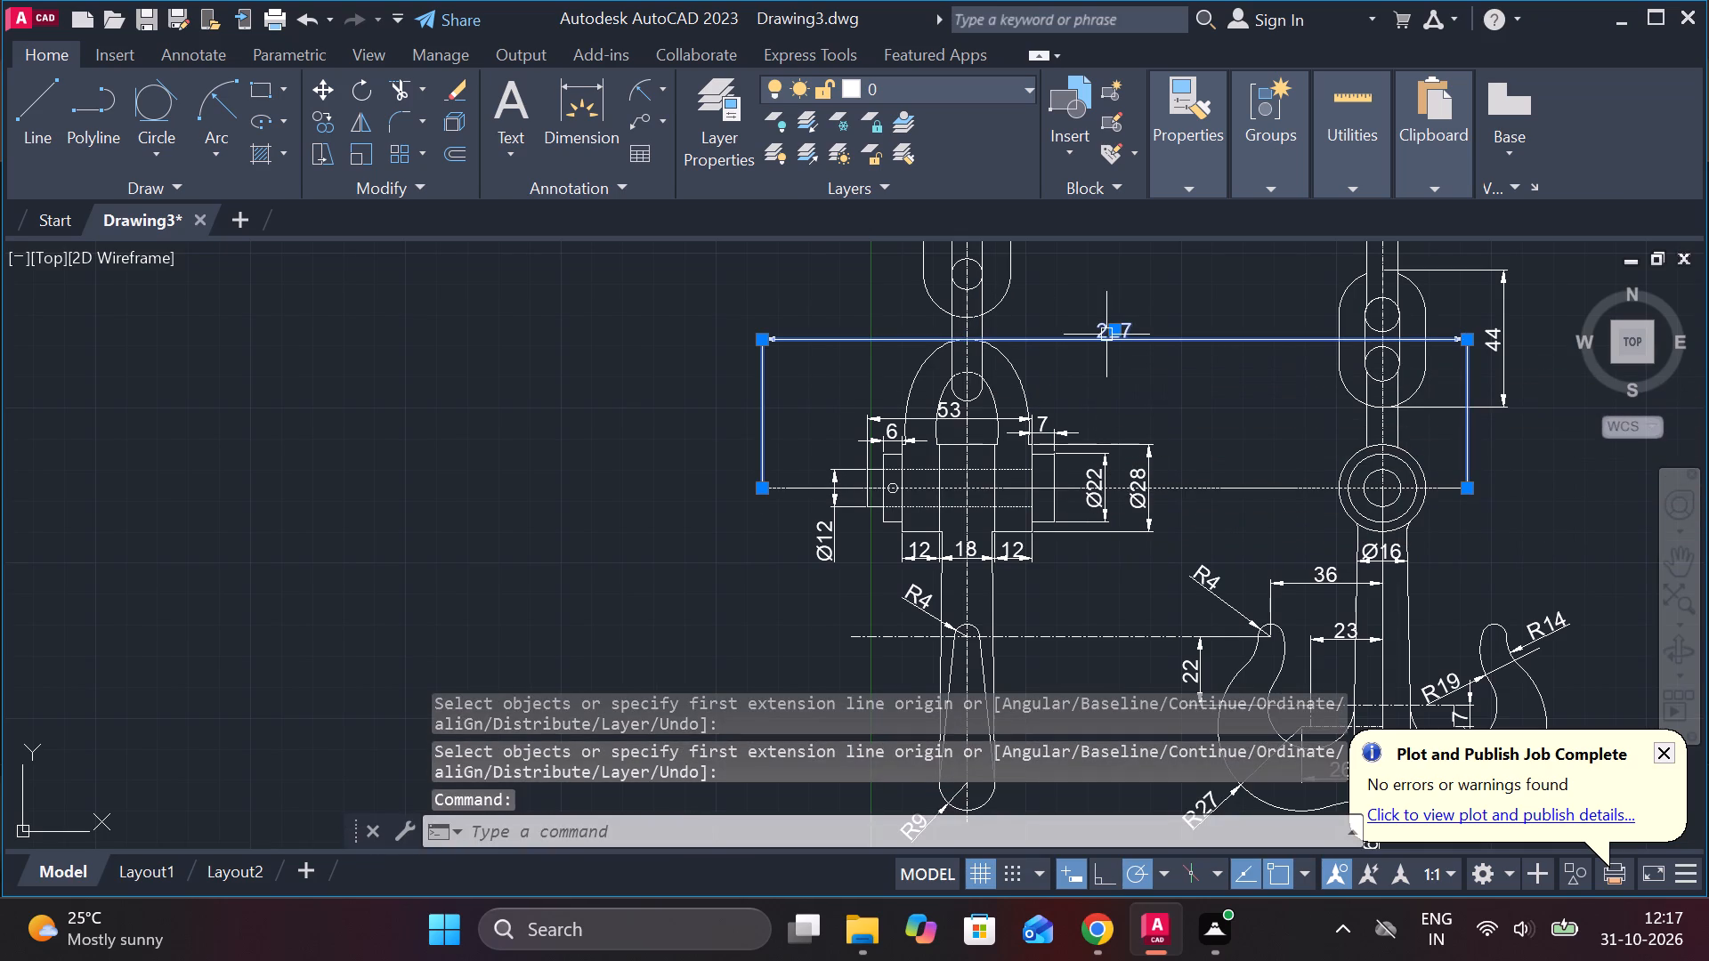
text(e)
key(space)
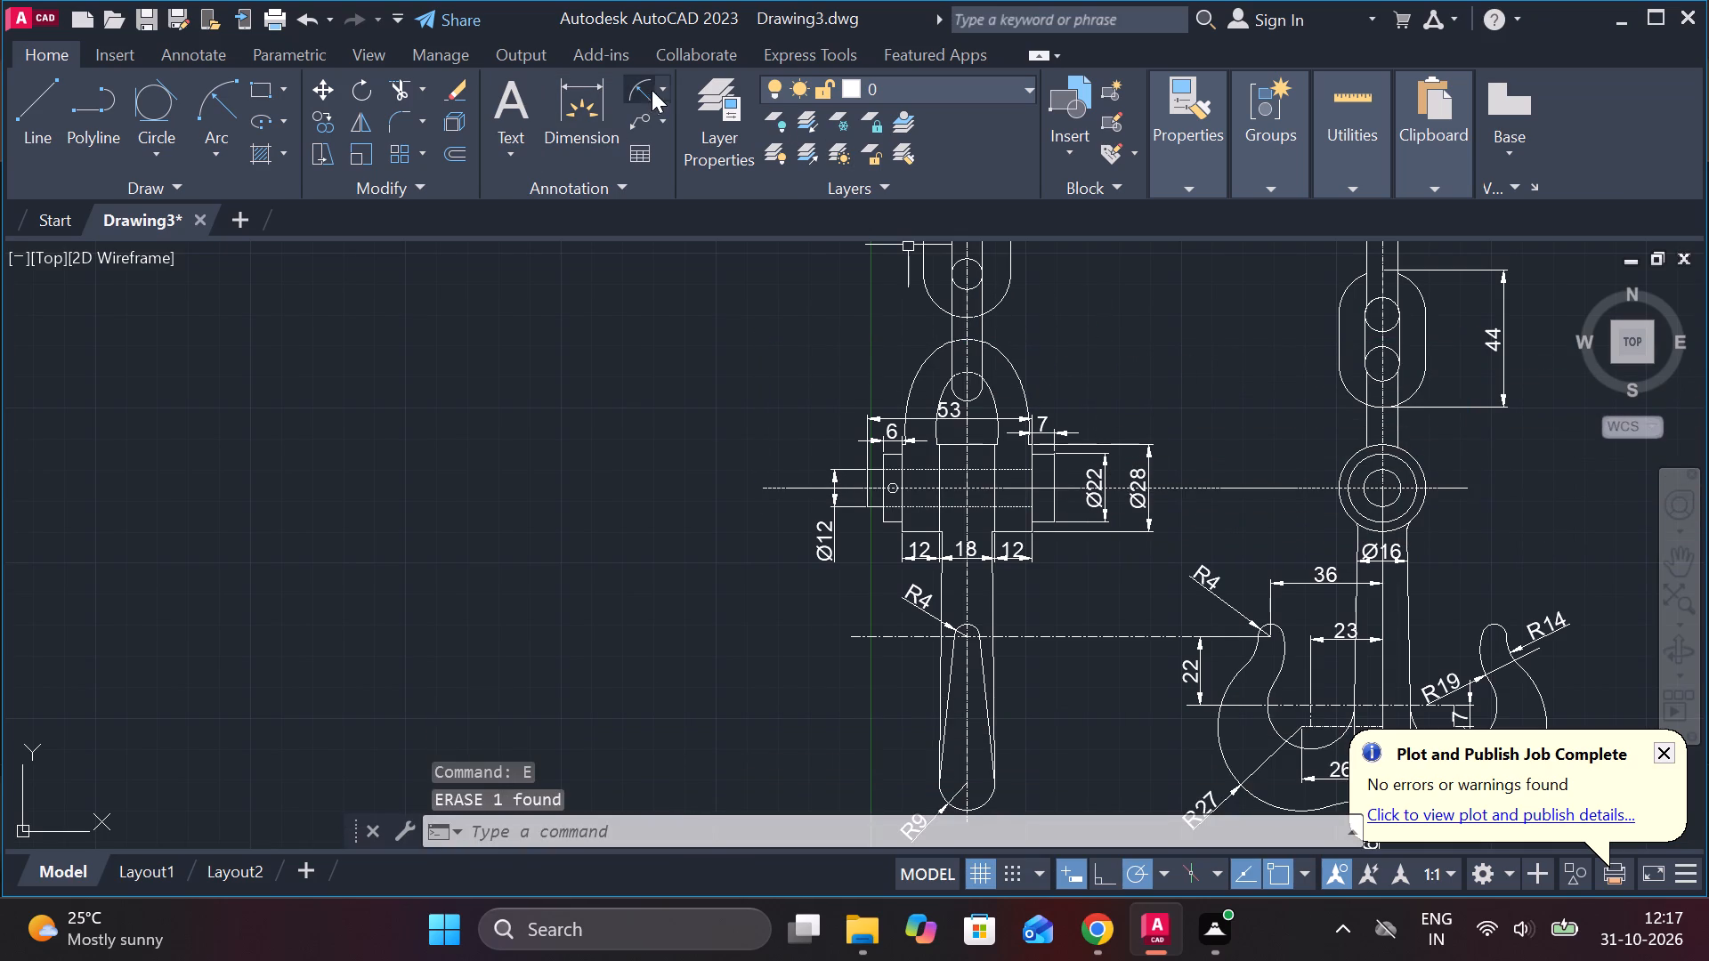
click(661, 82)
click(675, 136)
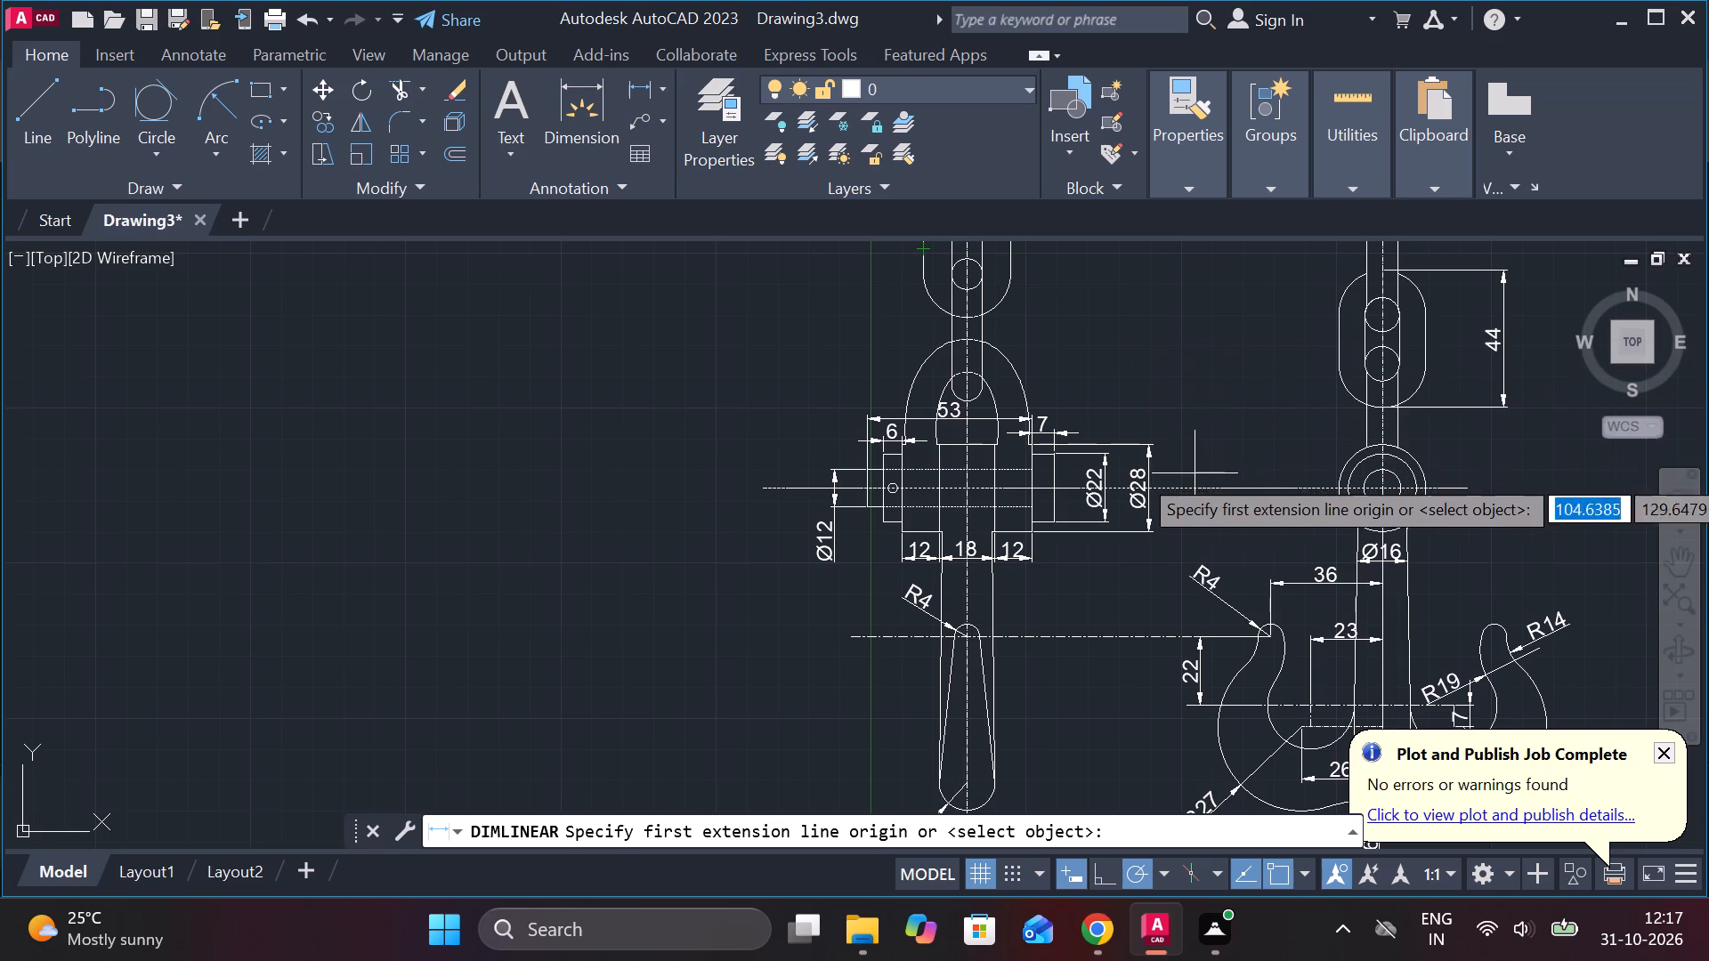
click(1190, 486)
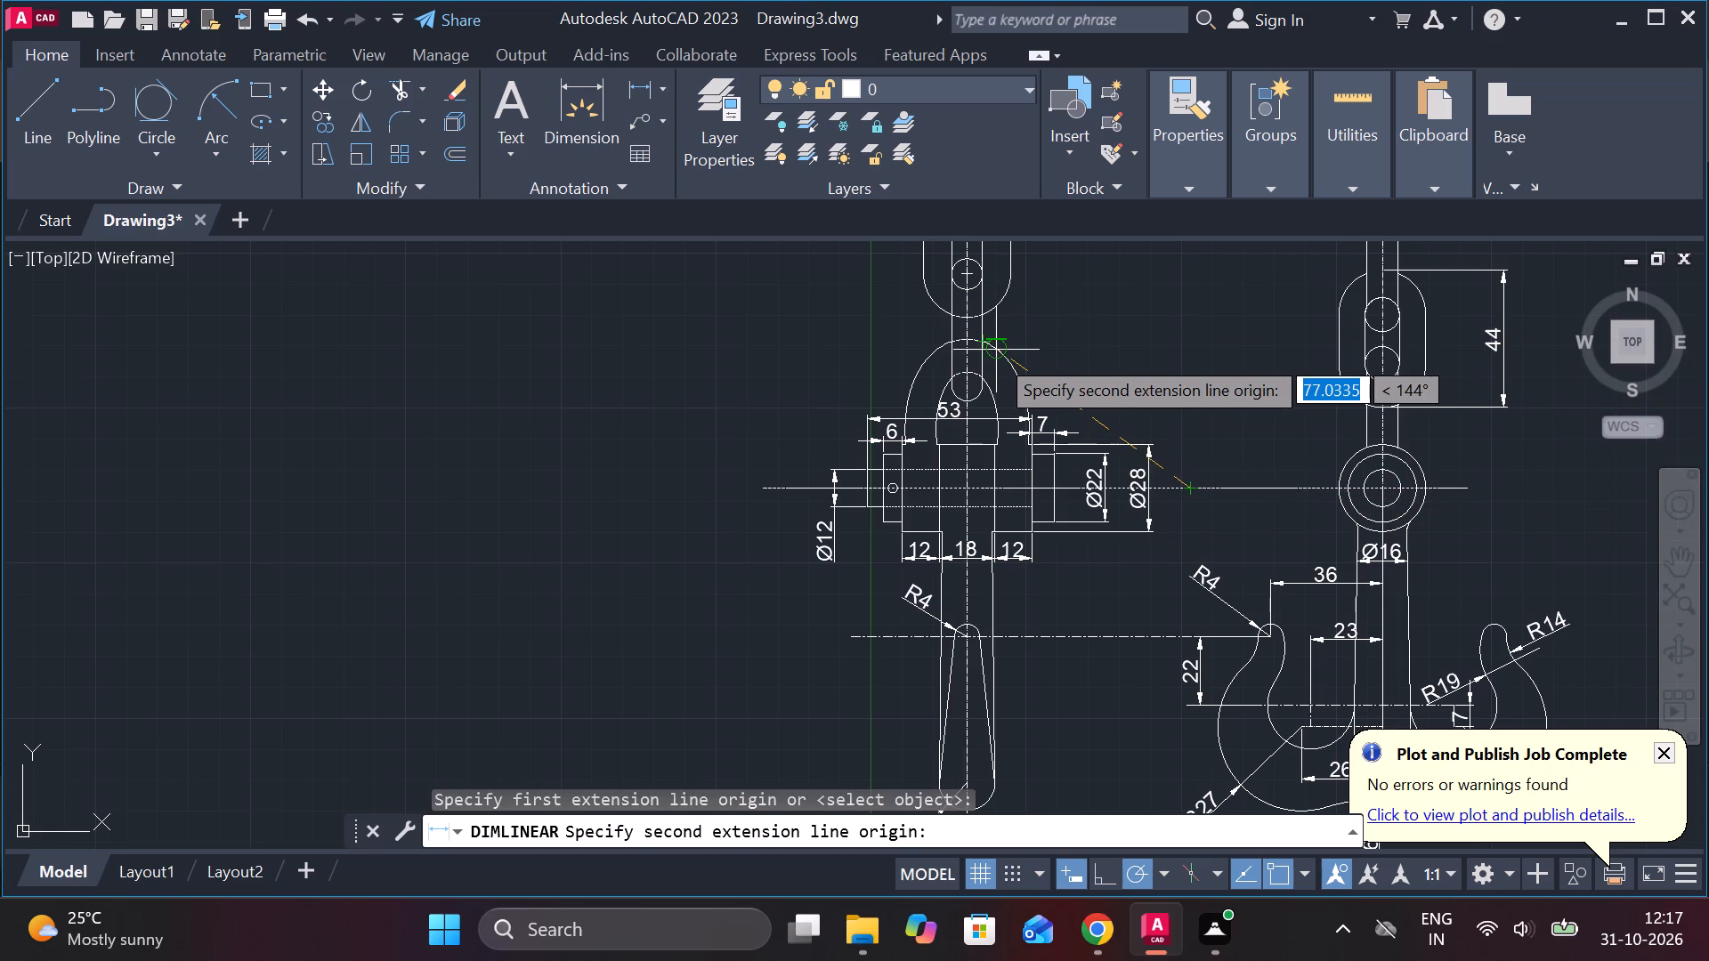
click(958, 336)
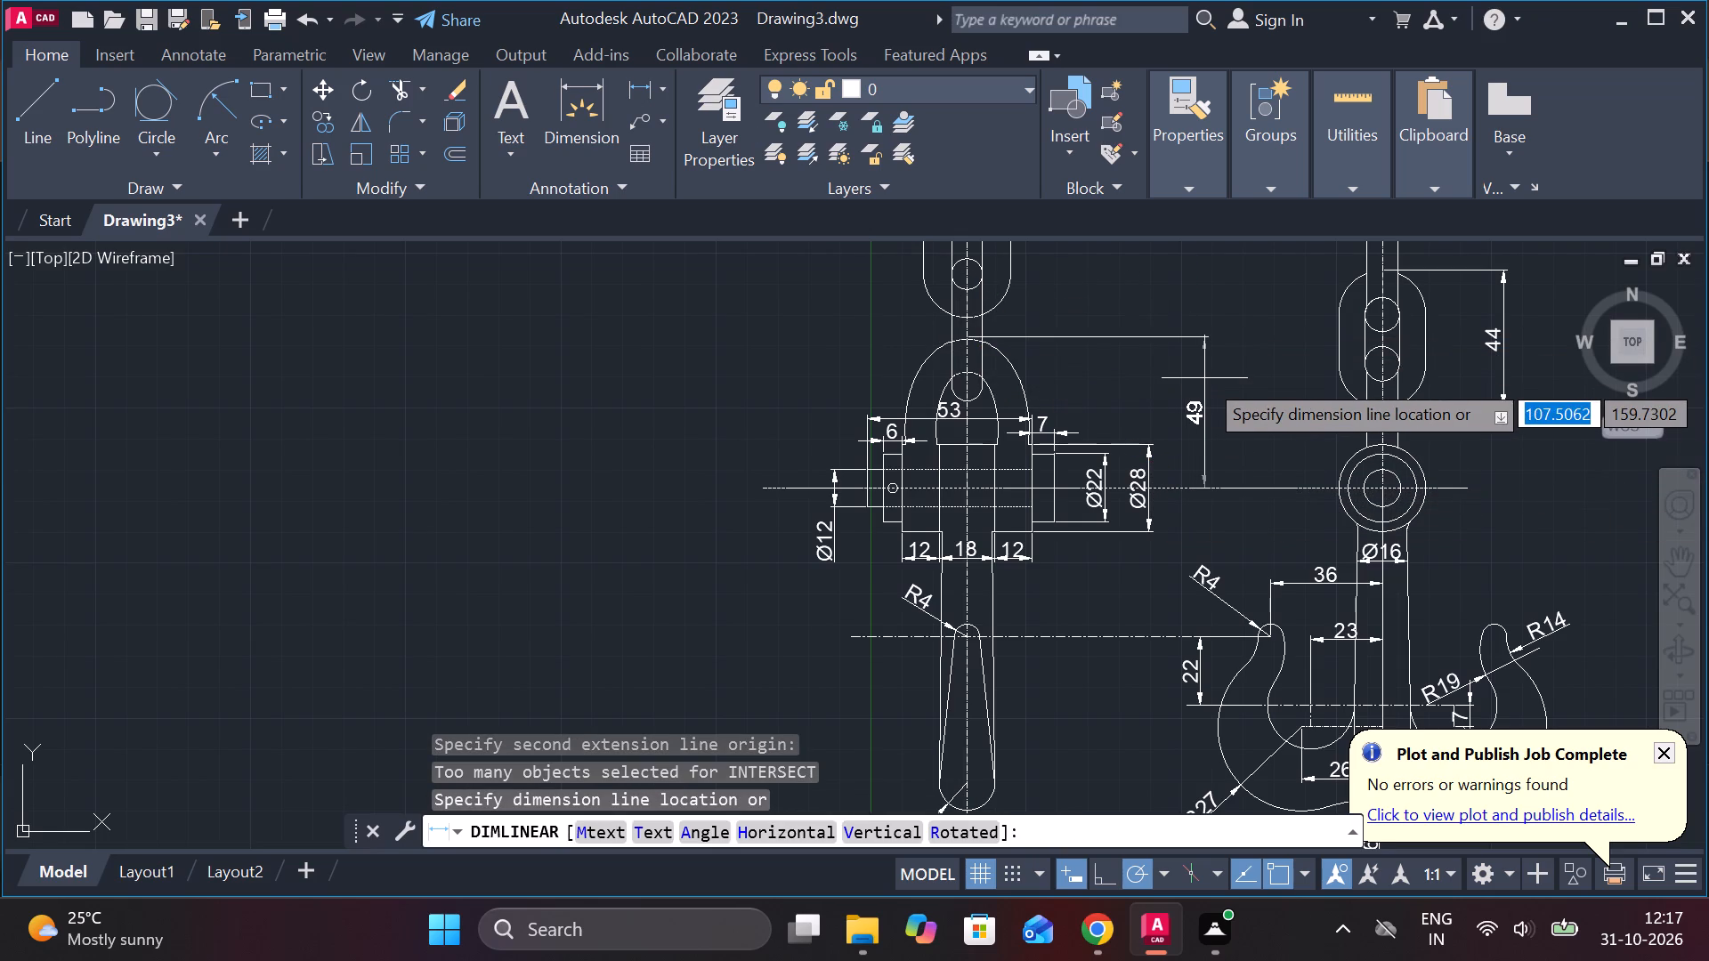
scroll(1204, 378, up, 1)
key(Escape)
Add a vertical linear dimension from the top of the shackle to the pin's horizontal centreline, placed just beyond the Ø28 dimension.
key(space)
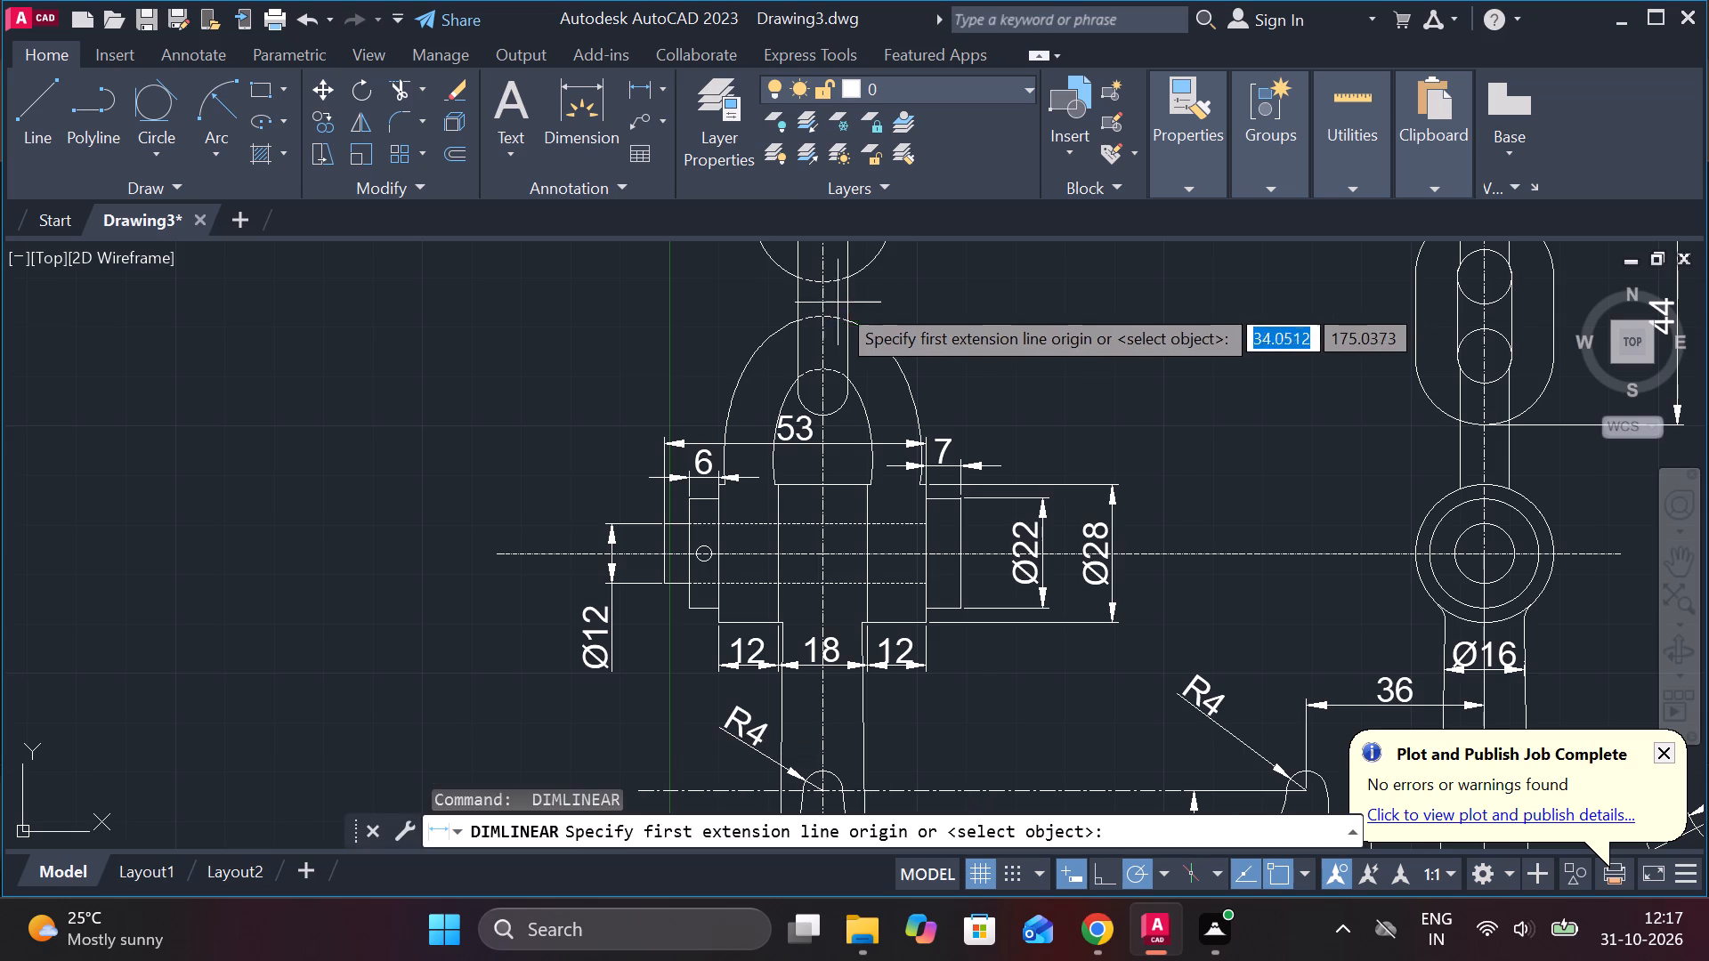
click(822, 317)
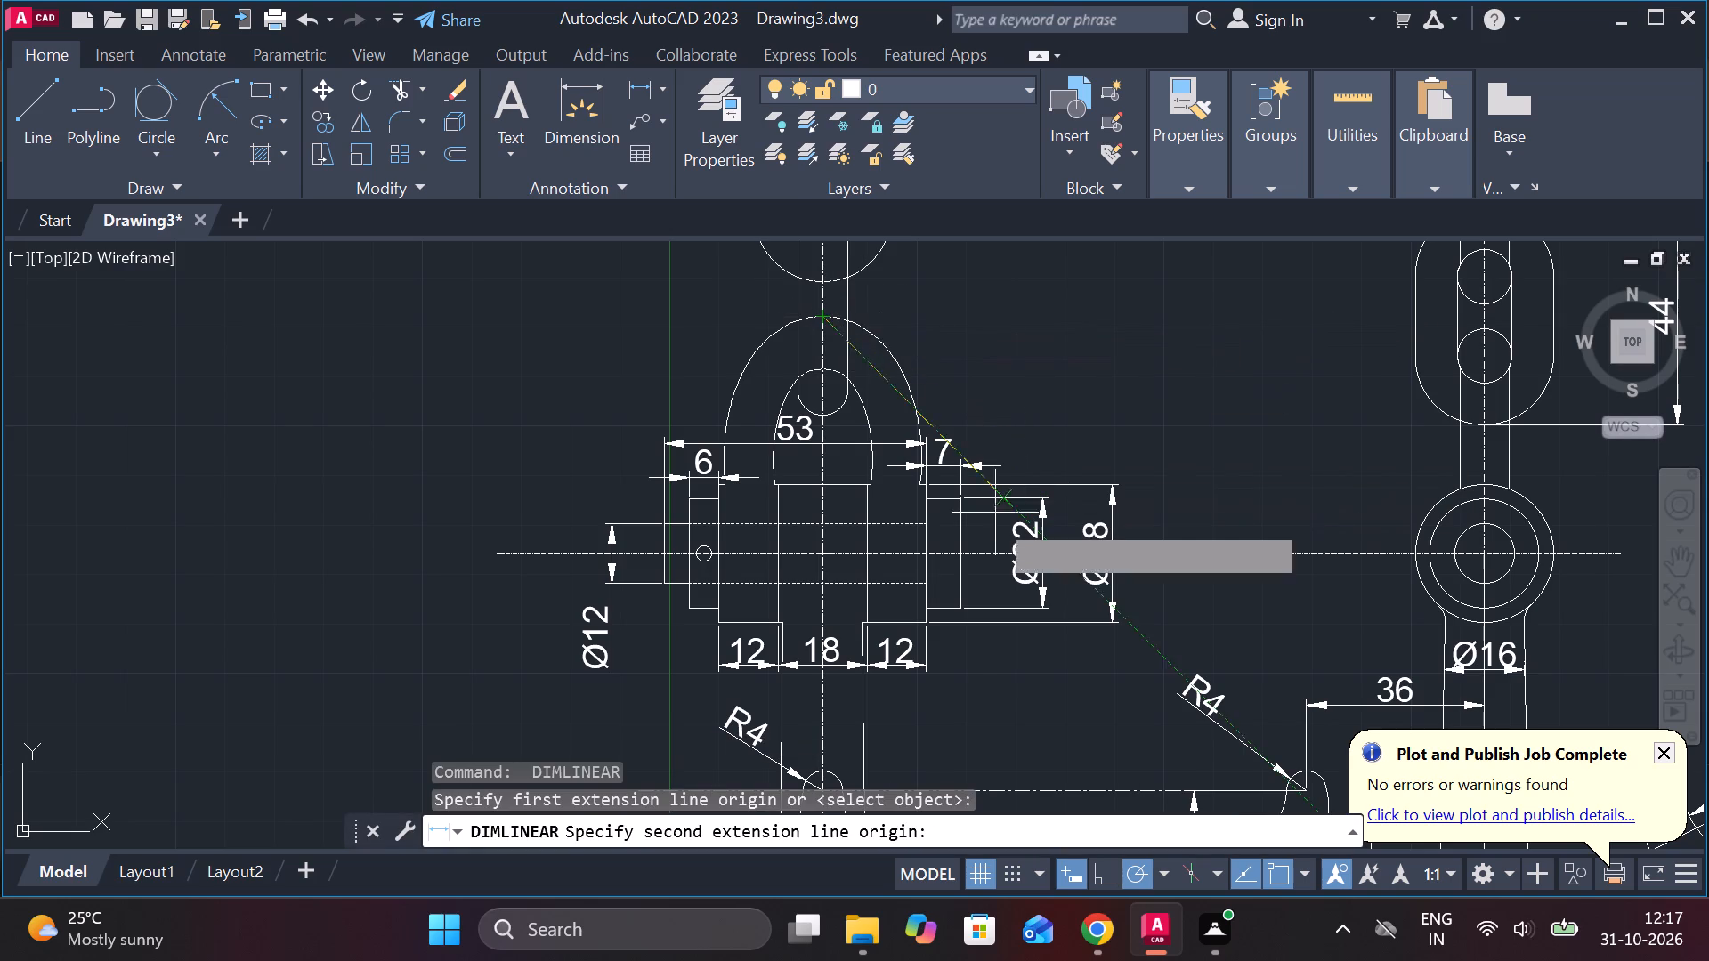
click(983, 543)
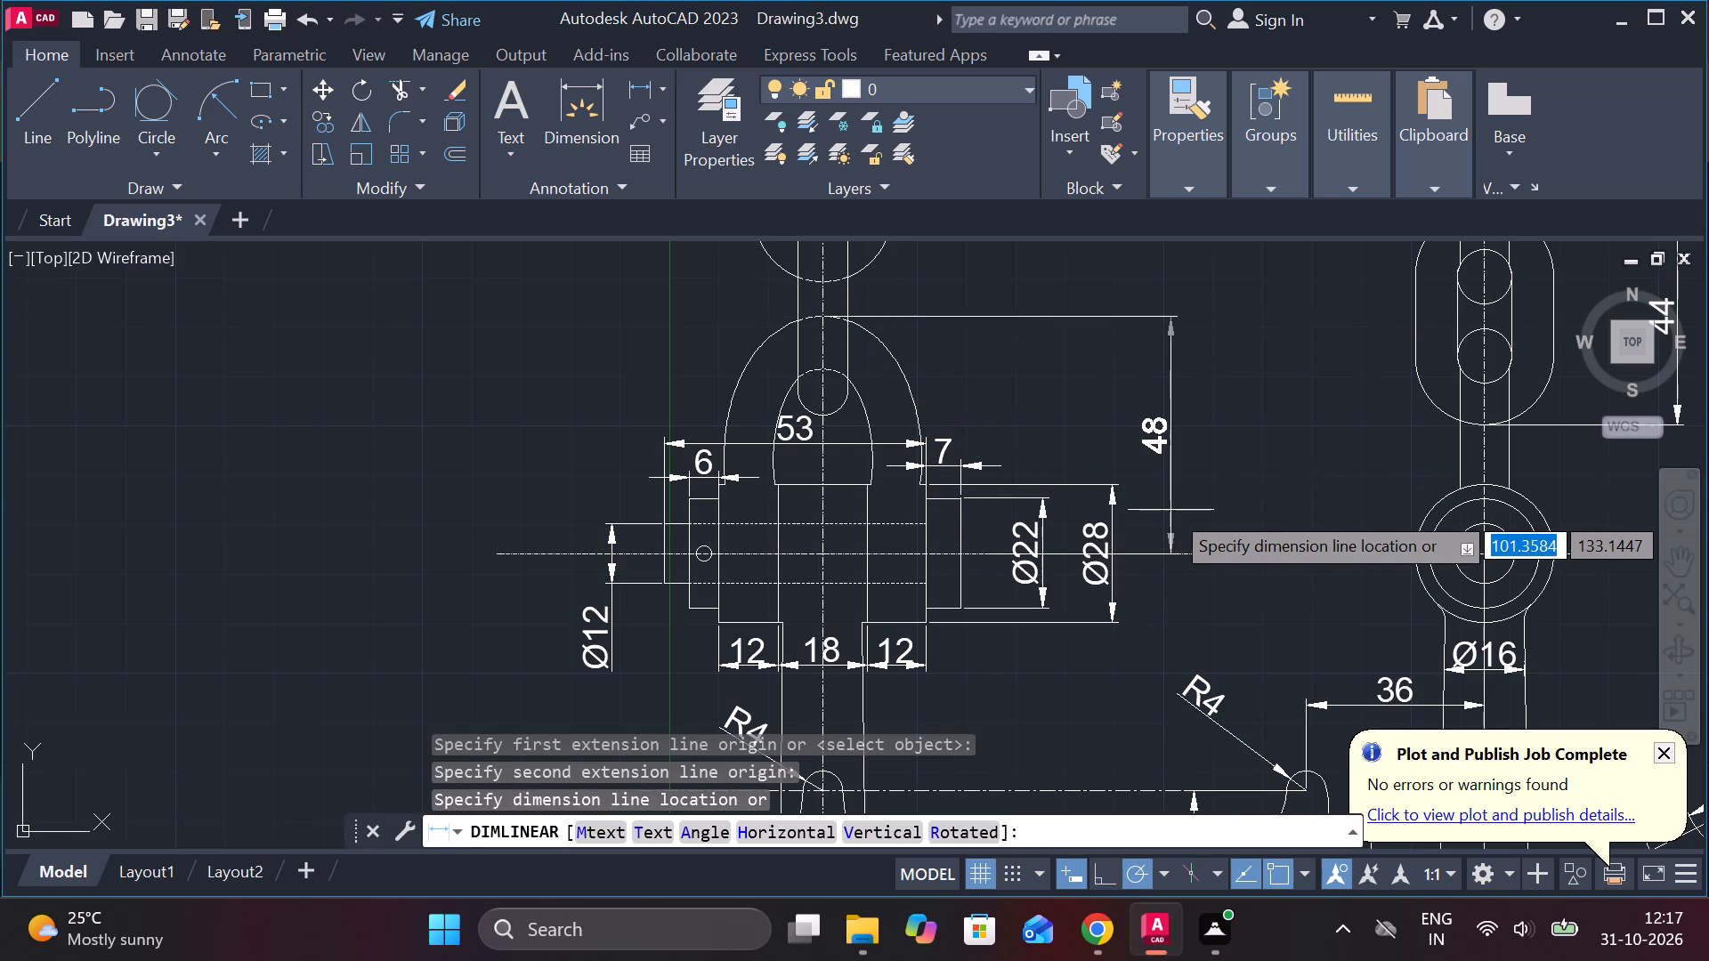
click(1170, 510)
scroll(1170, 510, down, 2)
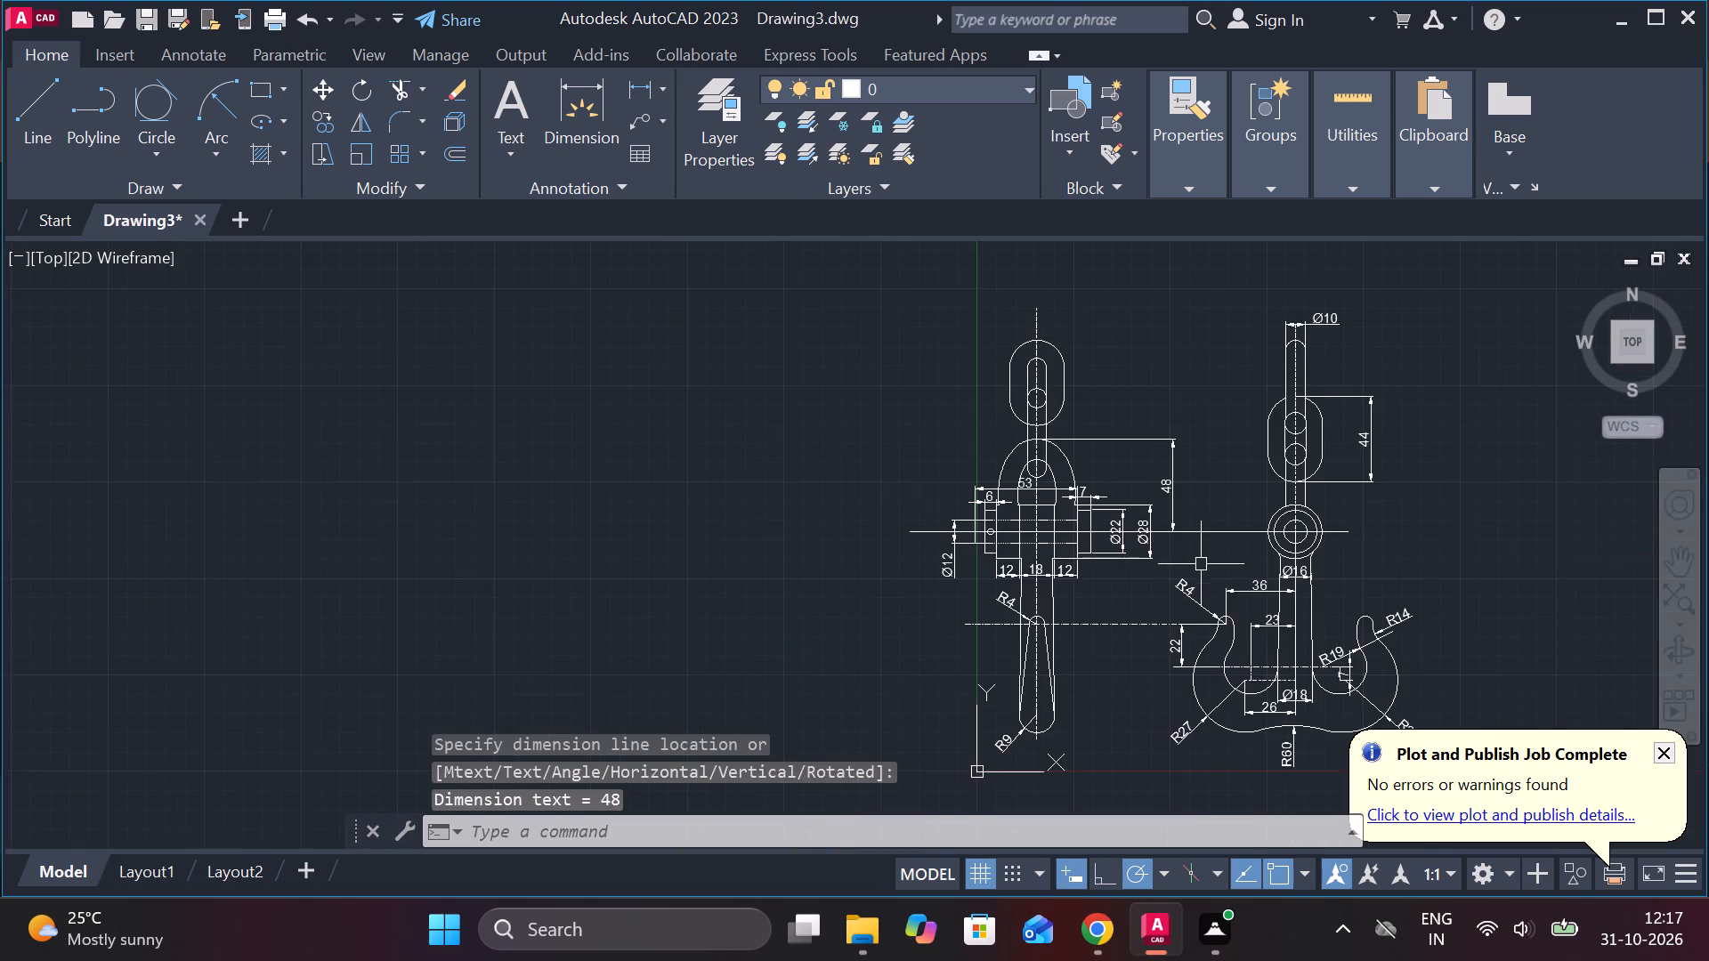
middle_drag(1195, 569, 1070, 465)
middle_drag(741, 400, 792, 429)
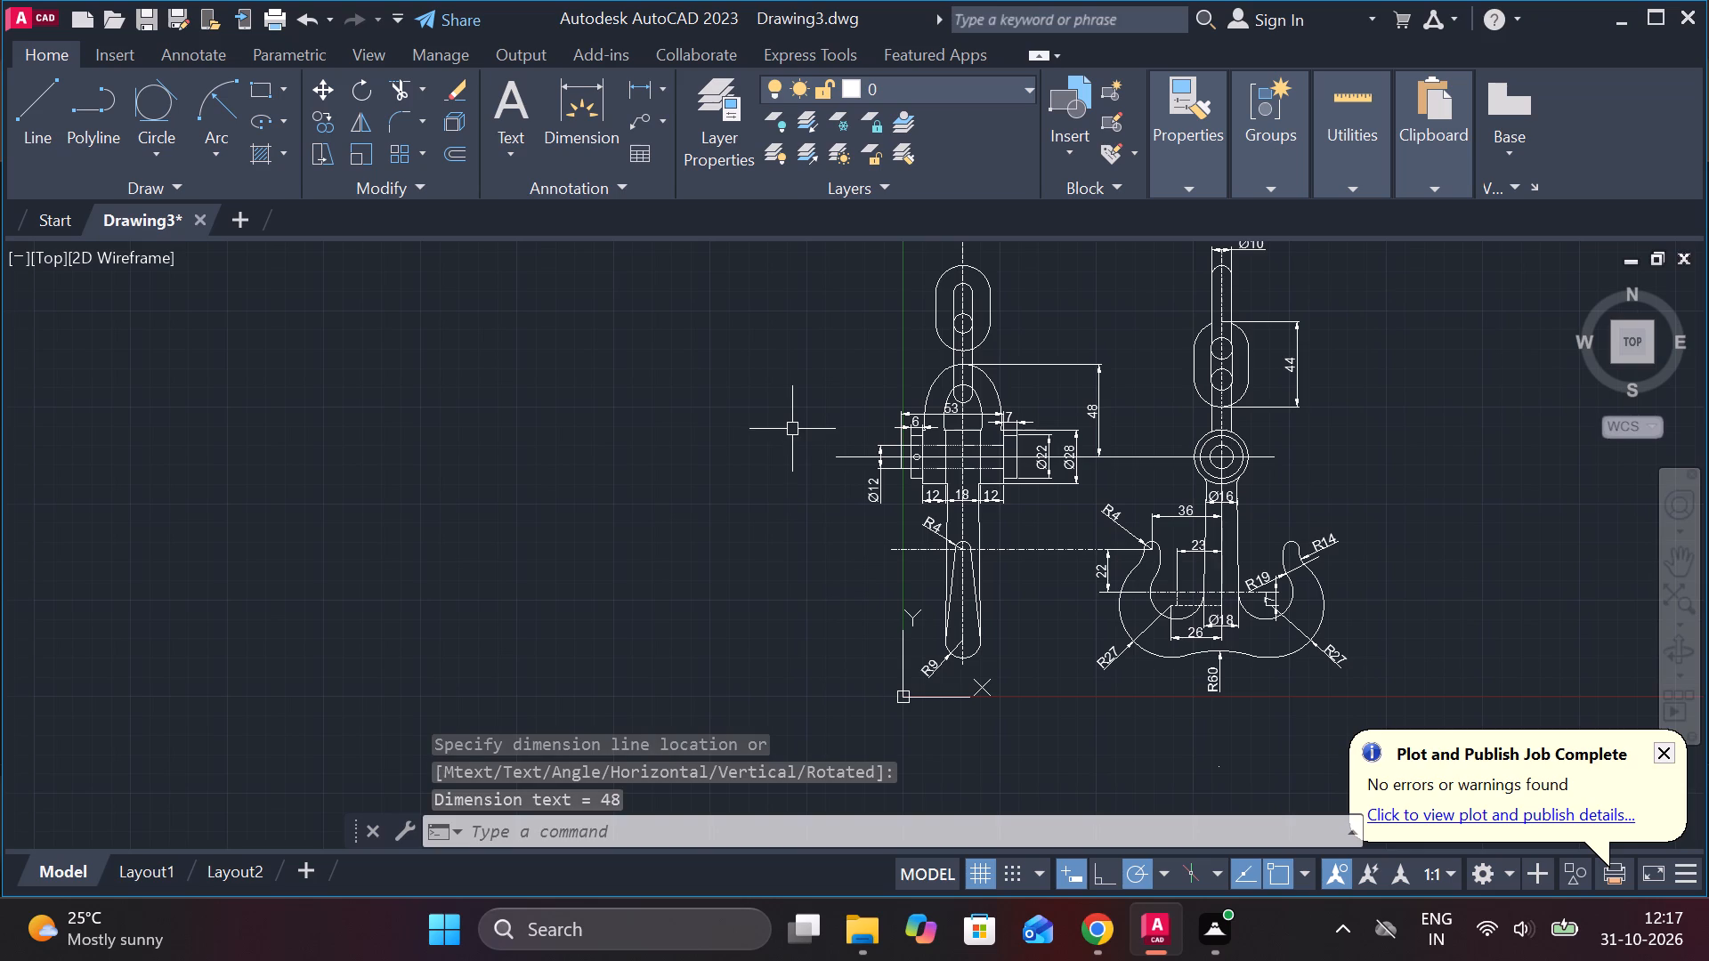
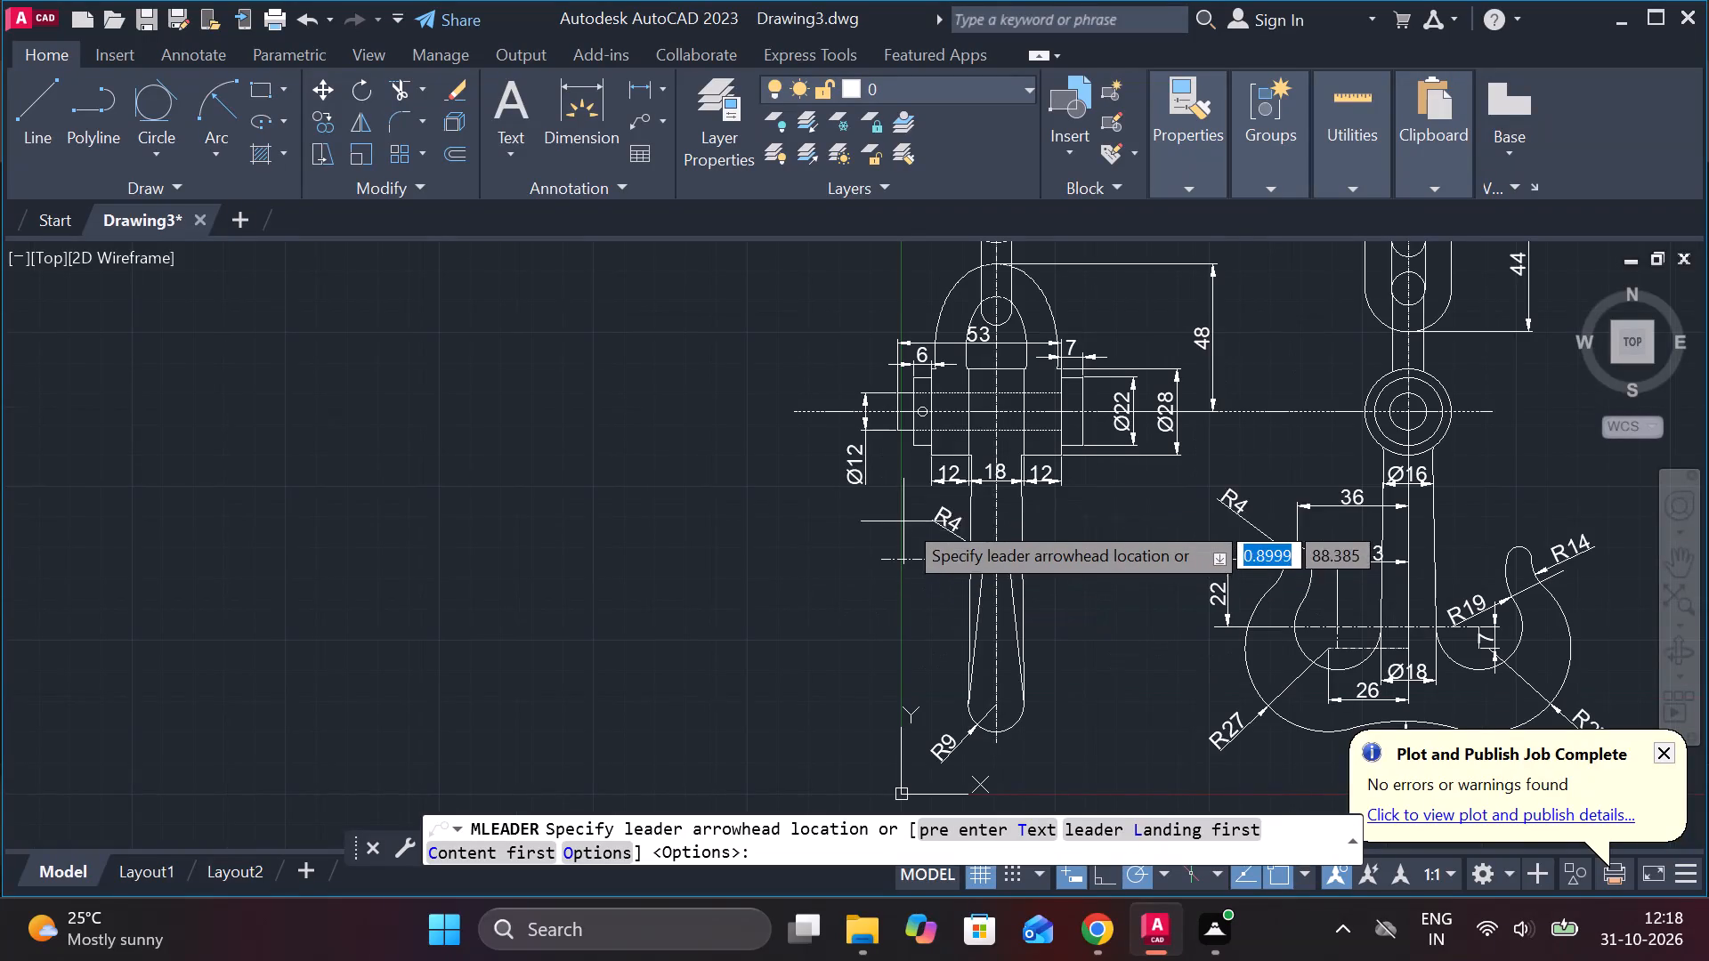
Add a multileader from the lower corner of the collar with the small hole, labelled 2 at text height 8.
click(903, 458)
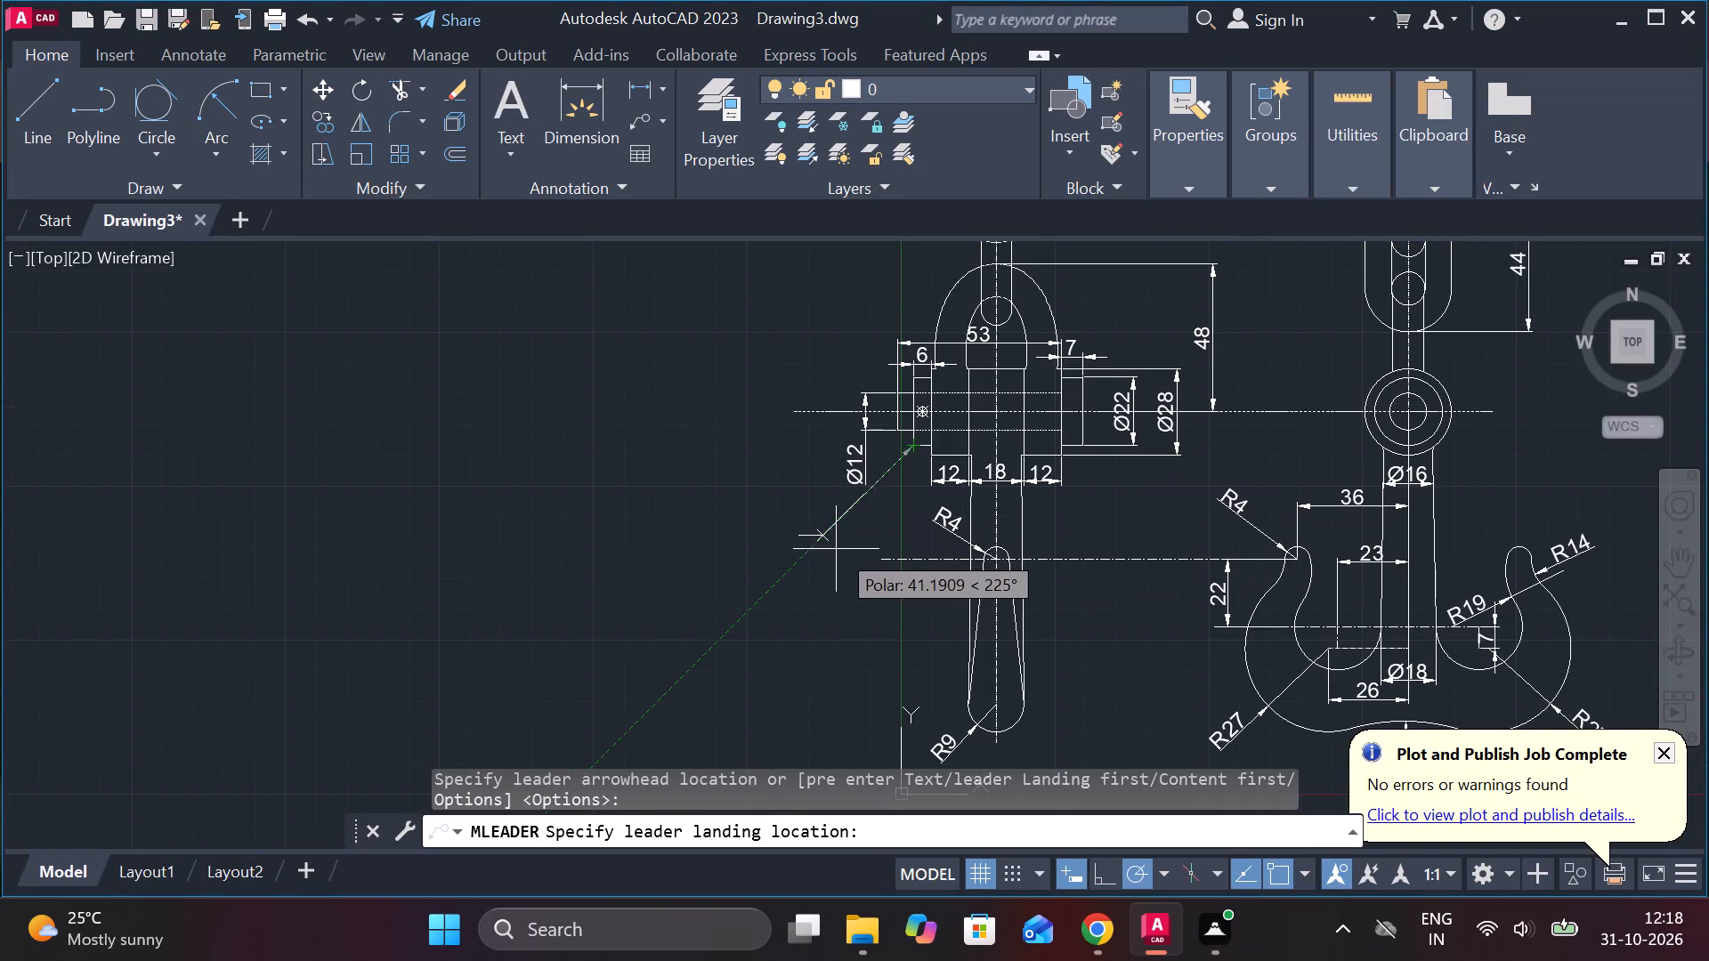
click(833, 551)
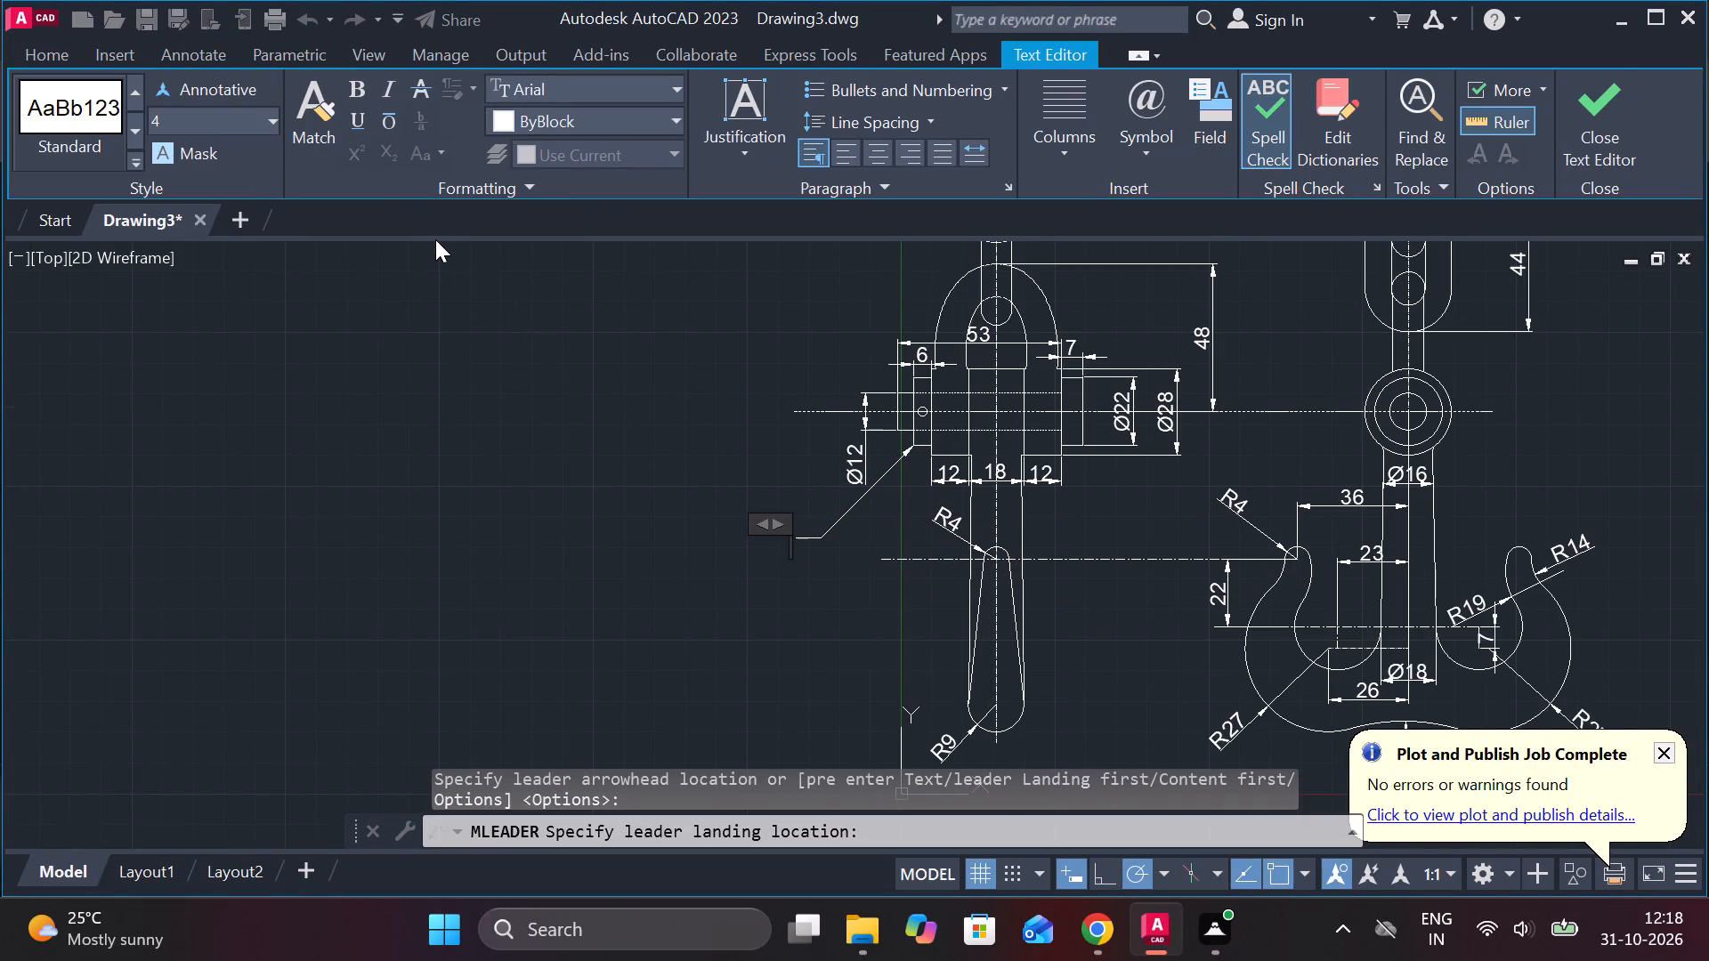
key(2)
key(BackSpace)
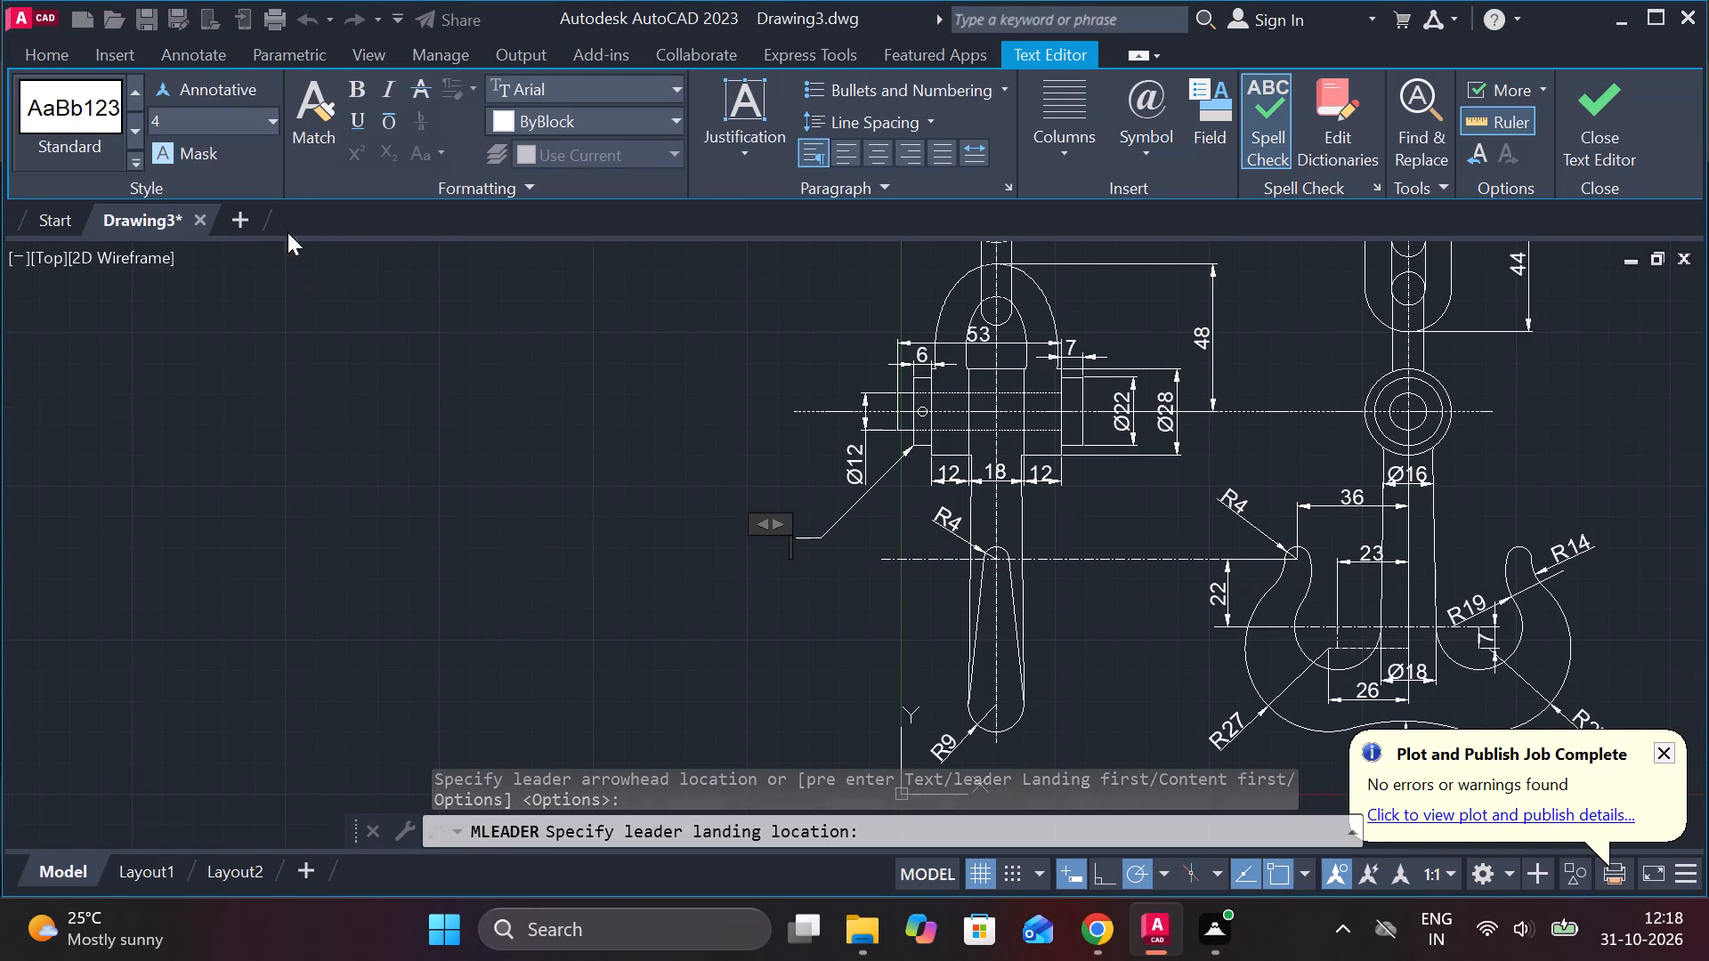
click(184, 120)
key(8)
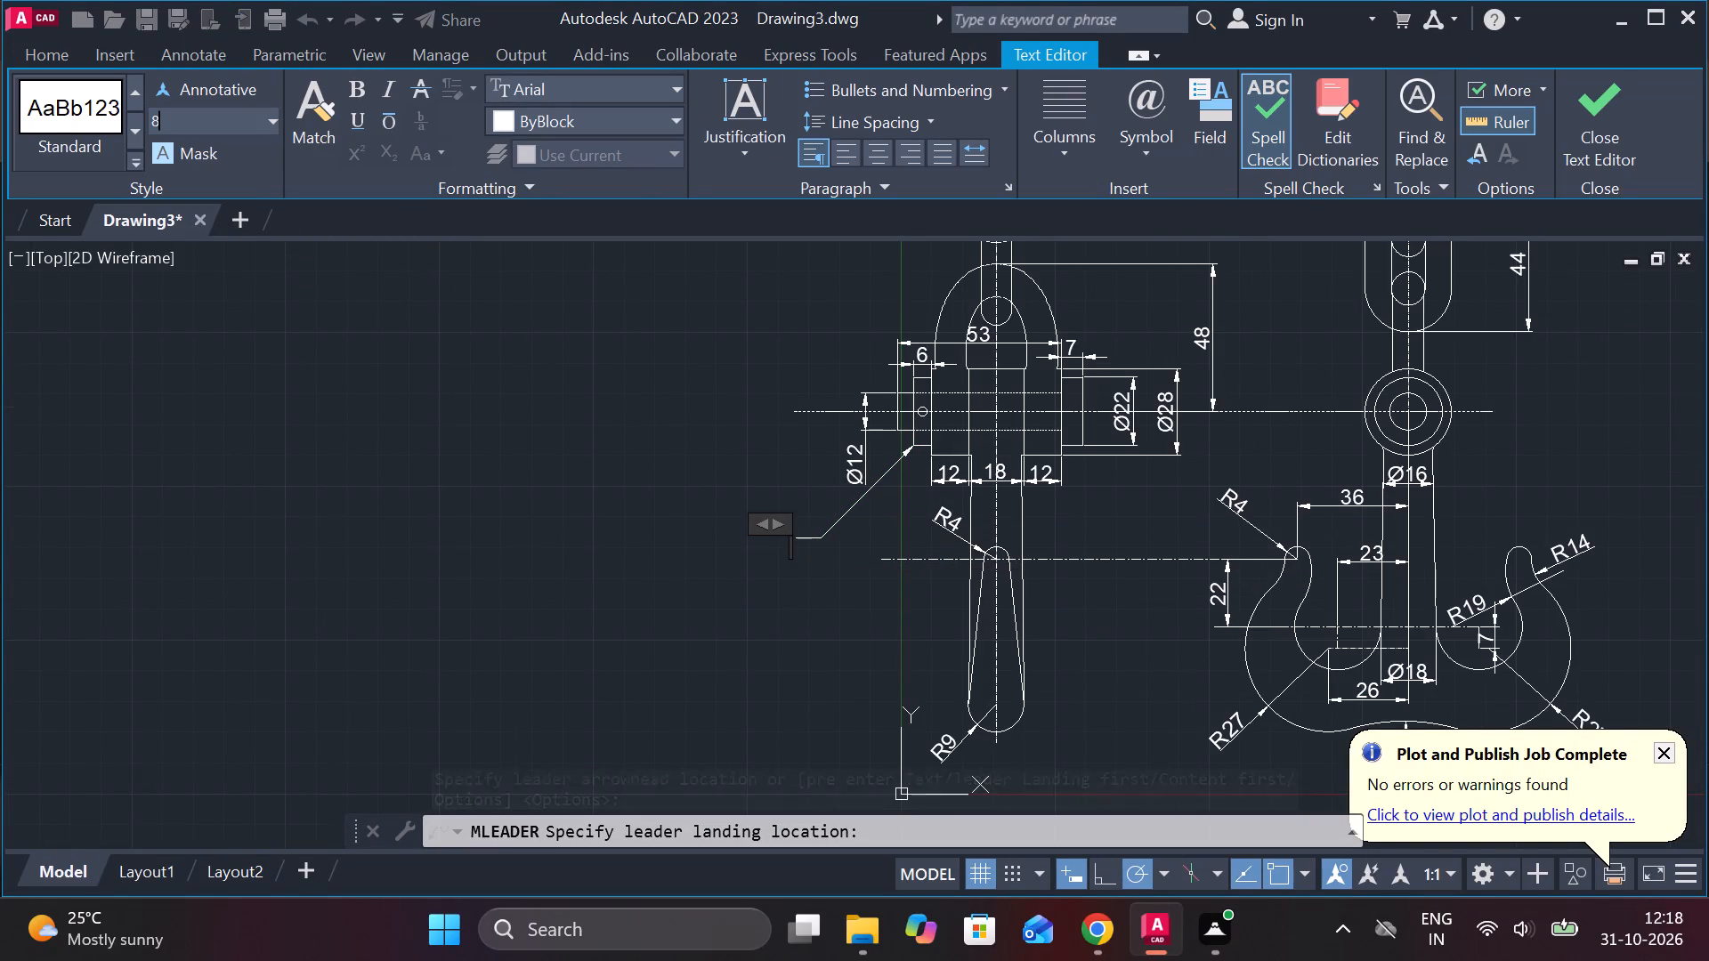
key(Return)
key(2)
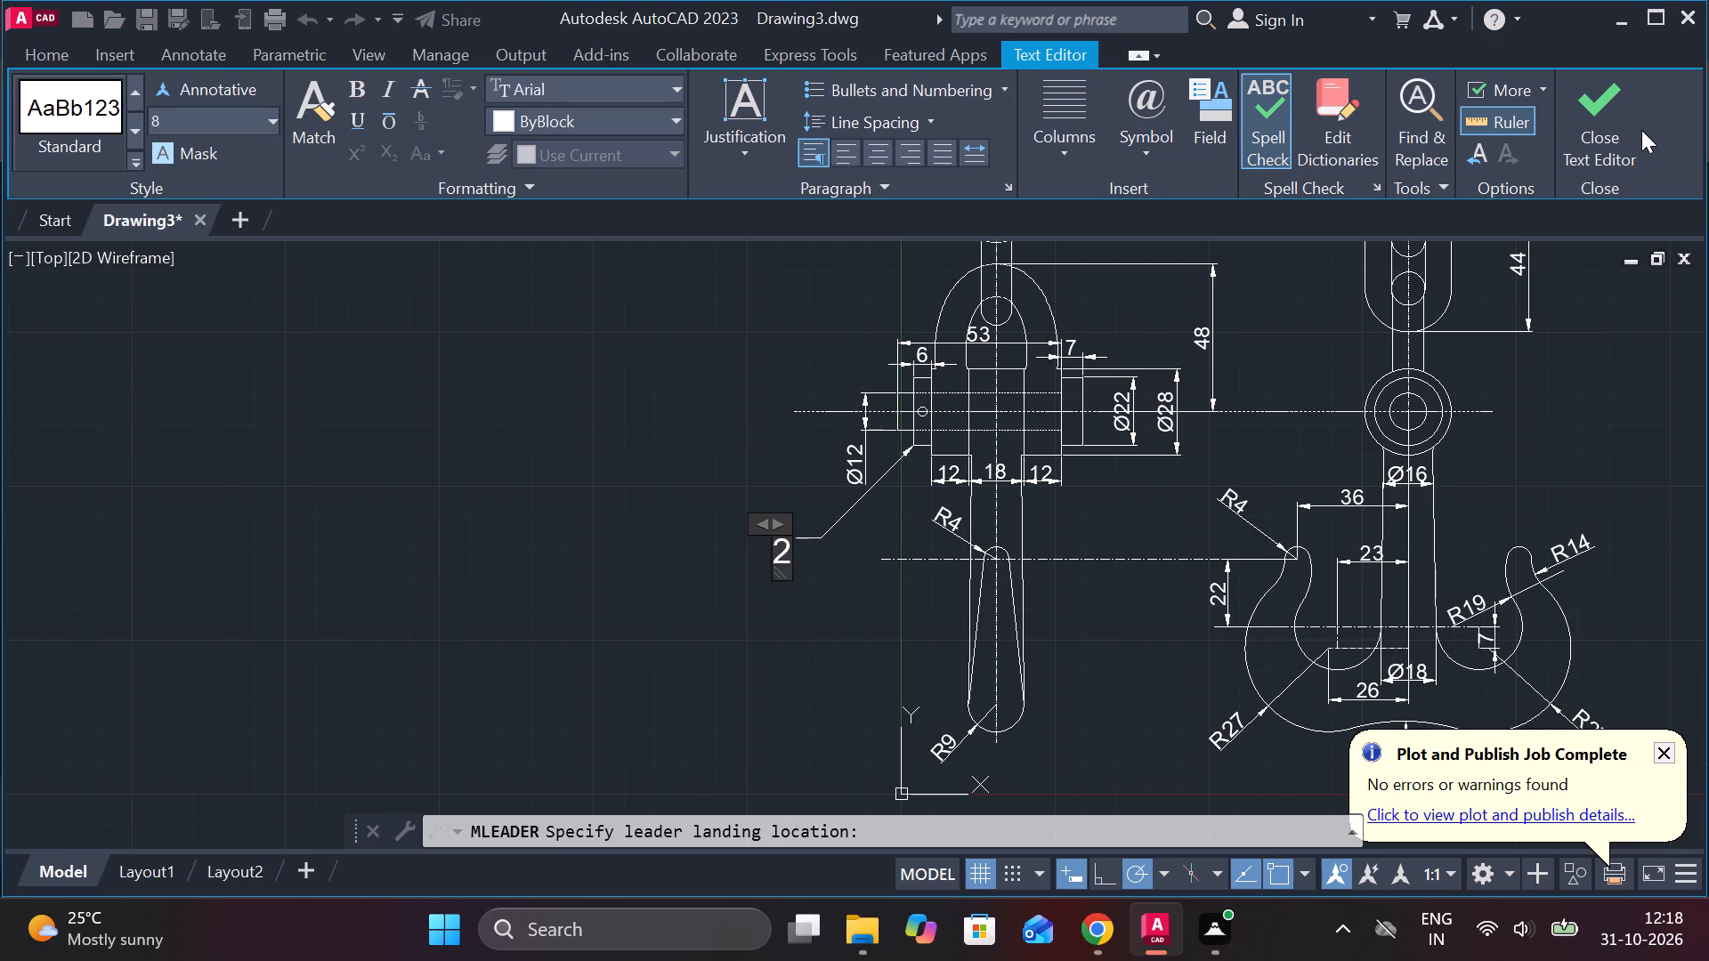
click(1634, 125)
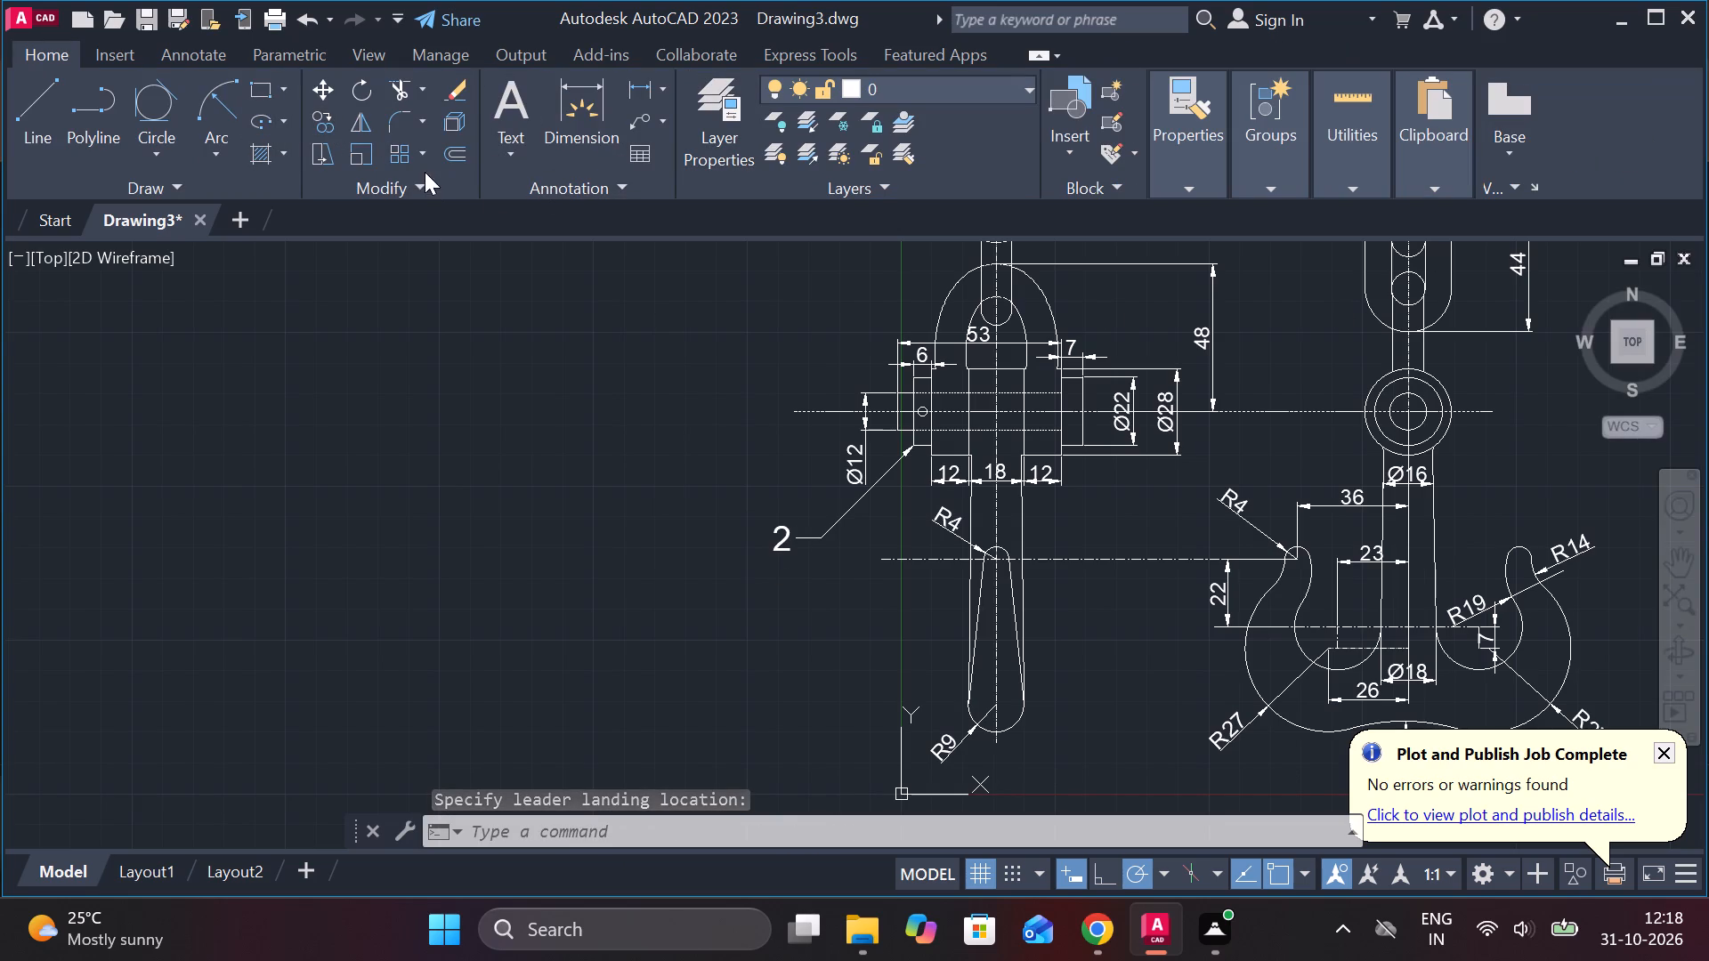
Add a multileader from the shackle's outer curve, landing up and outside it, labelled 3 at text height 8.
click(630, 119)
scroll(956, 311, up, 2)
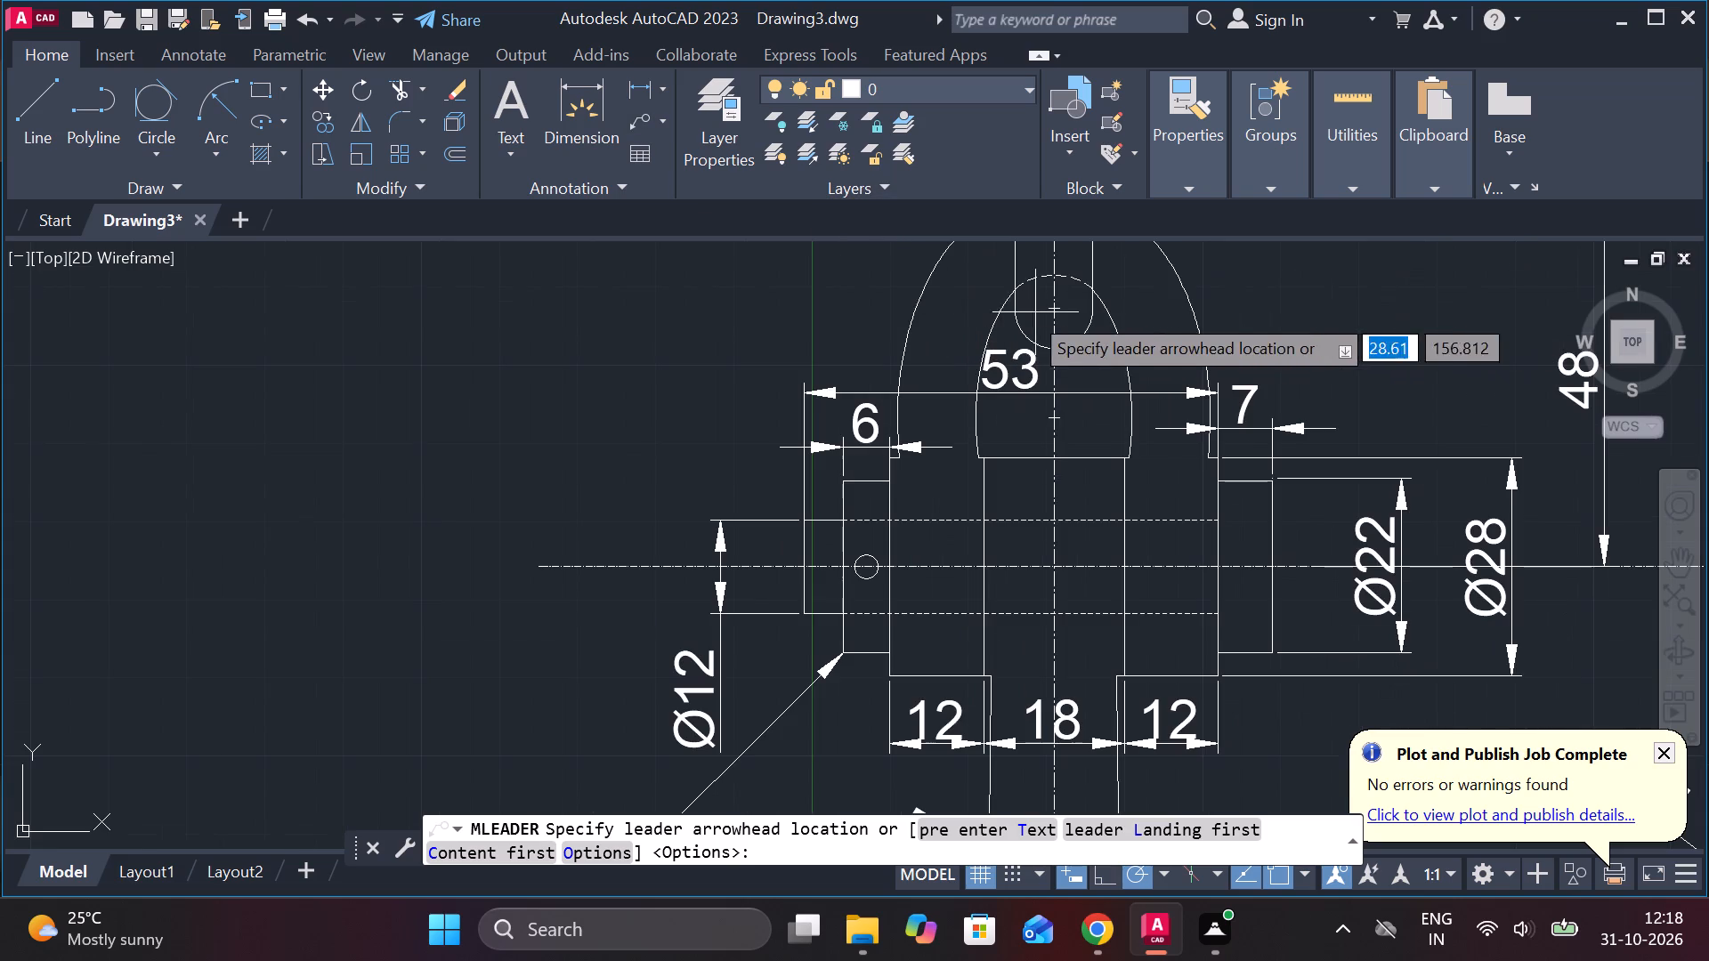
click(945, 297)
middle_drag(741, 275, 785, 417)
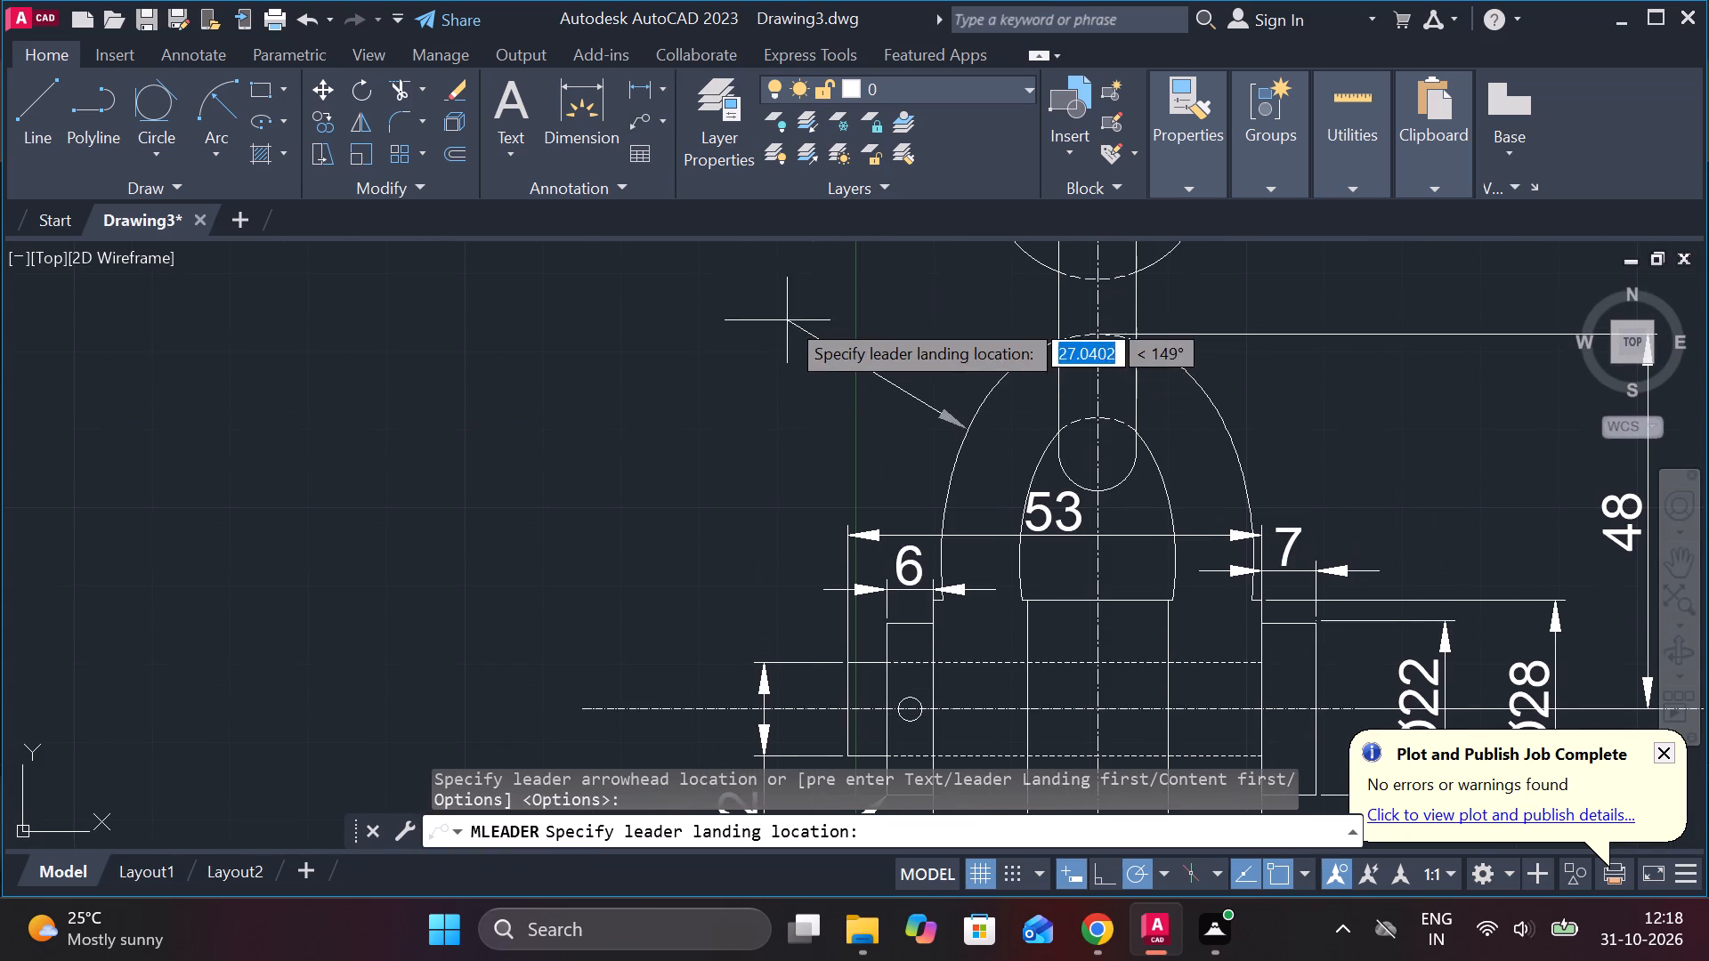
click(764, 298)
click(182, 121)
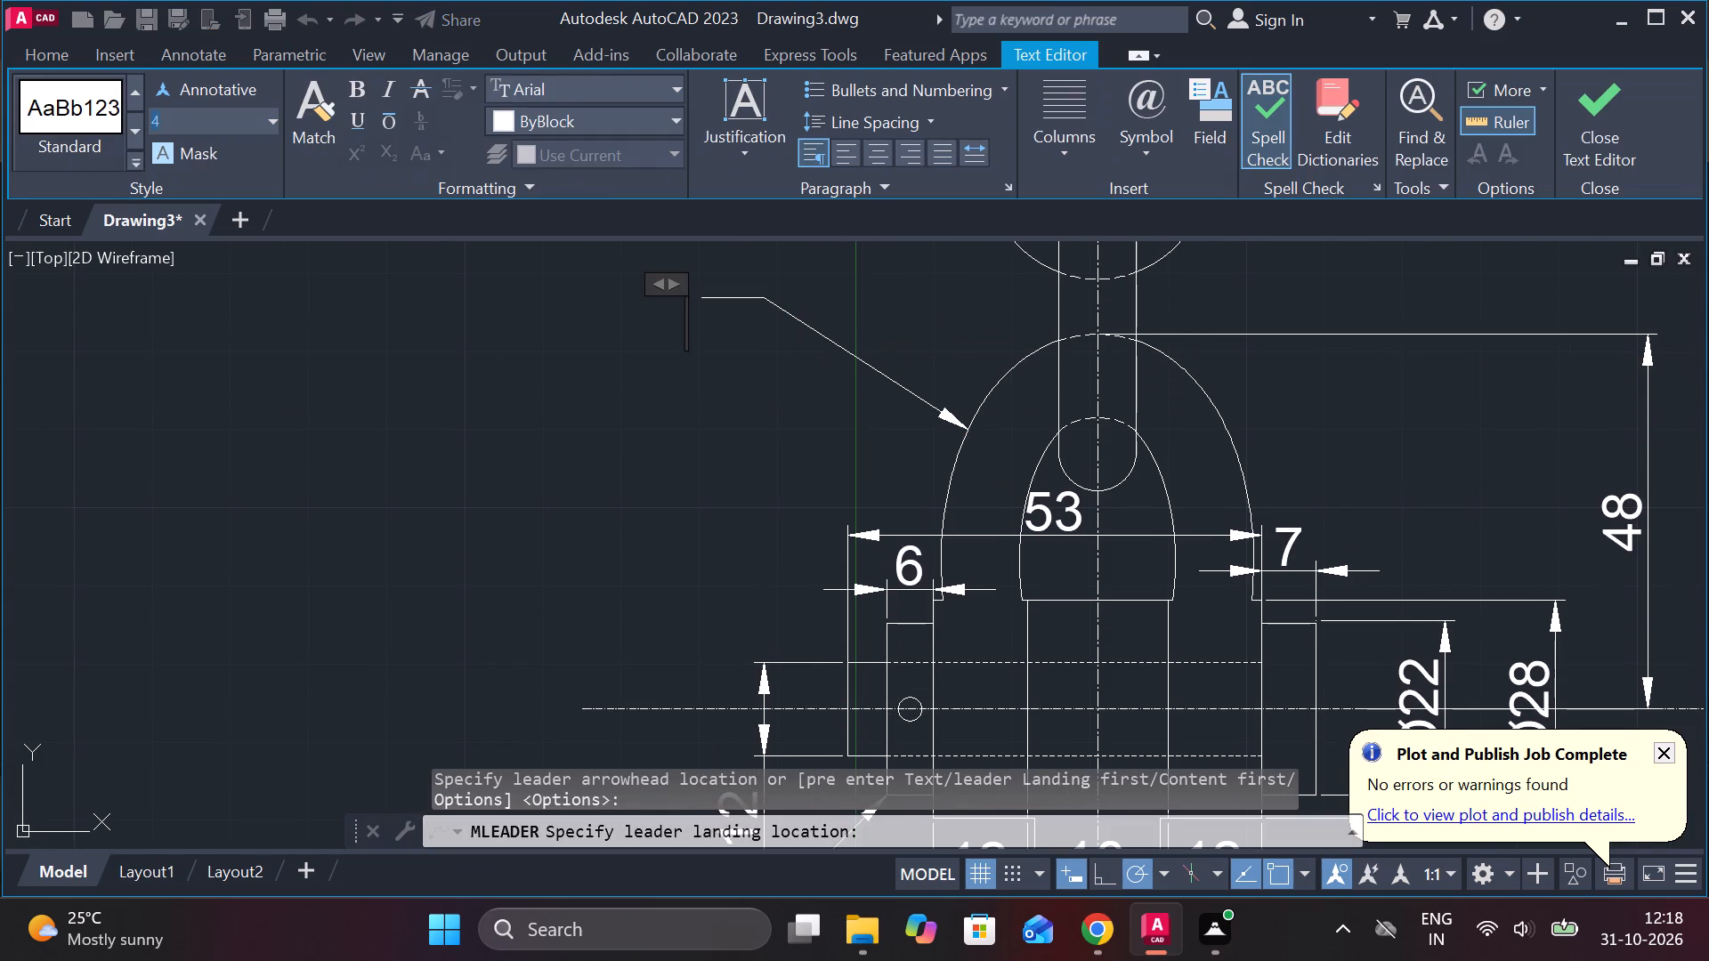
key(8)
key(Return)
key(3)
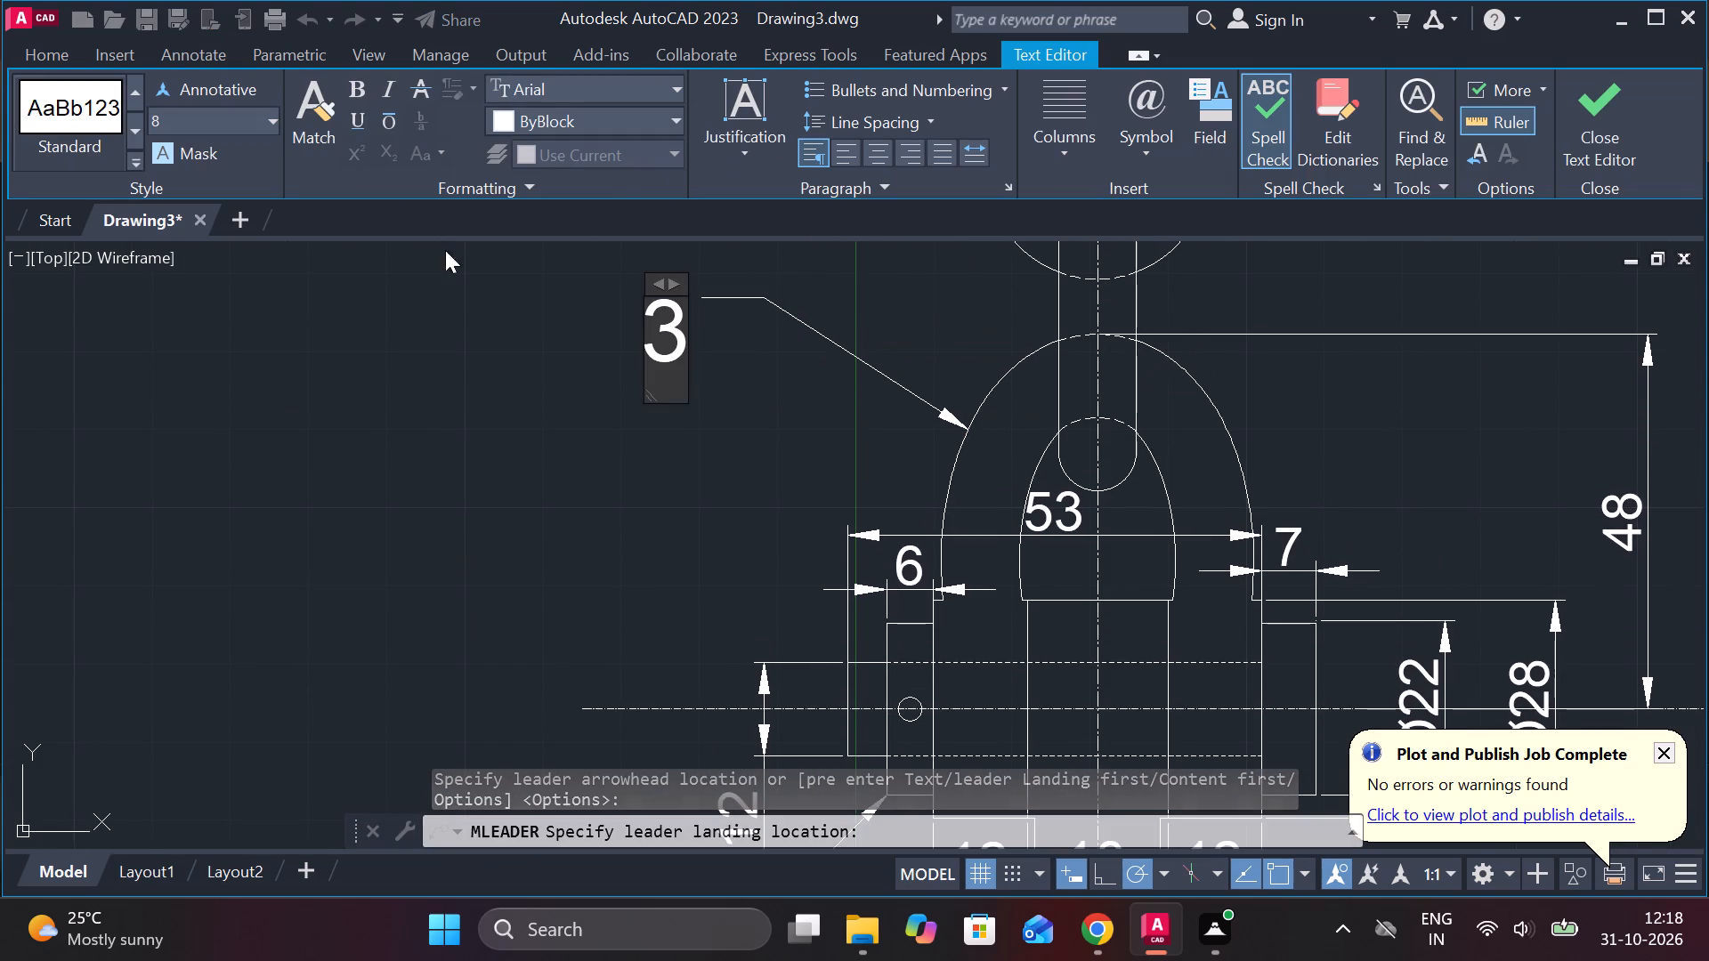
click(1581, 100)
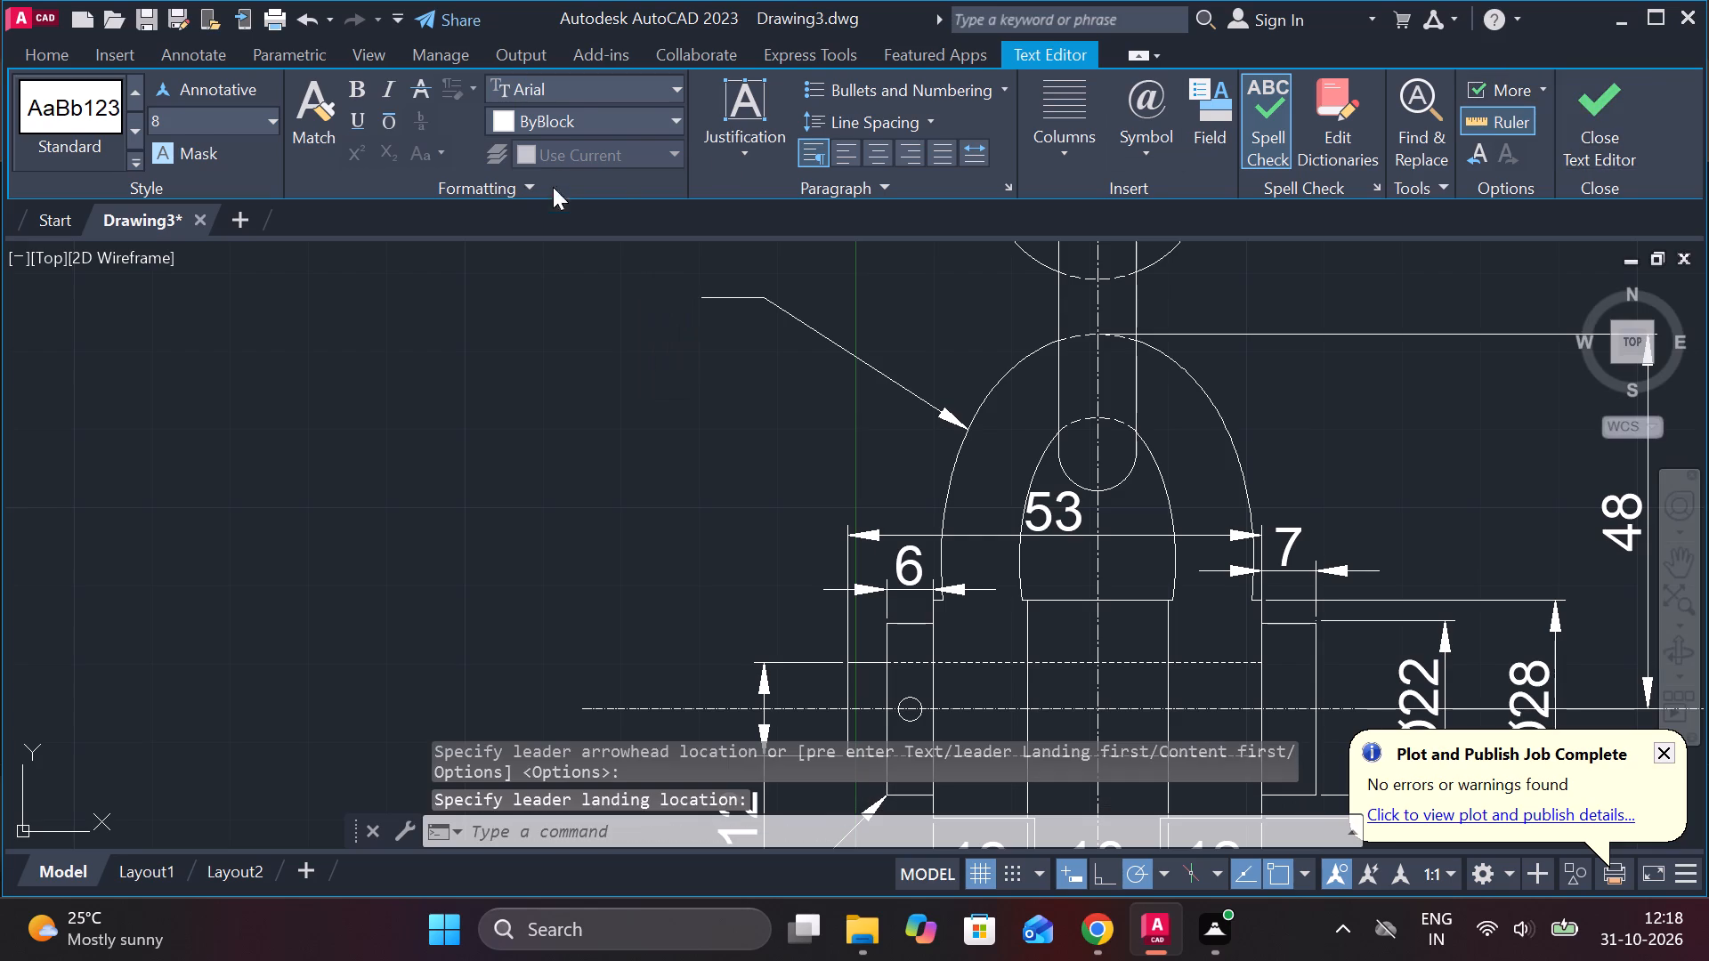
Add an aligned dimension across the shackle's thickness between its outer and inner curves, placed near leader 3's arrowhead.
click(665, 96)
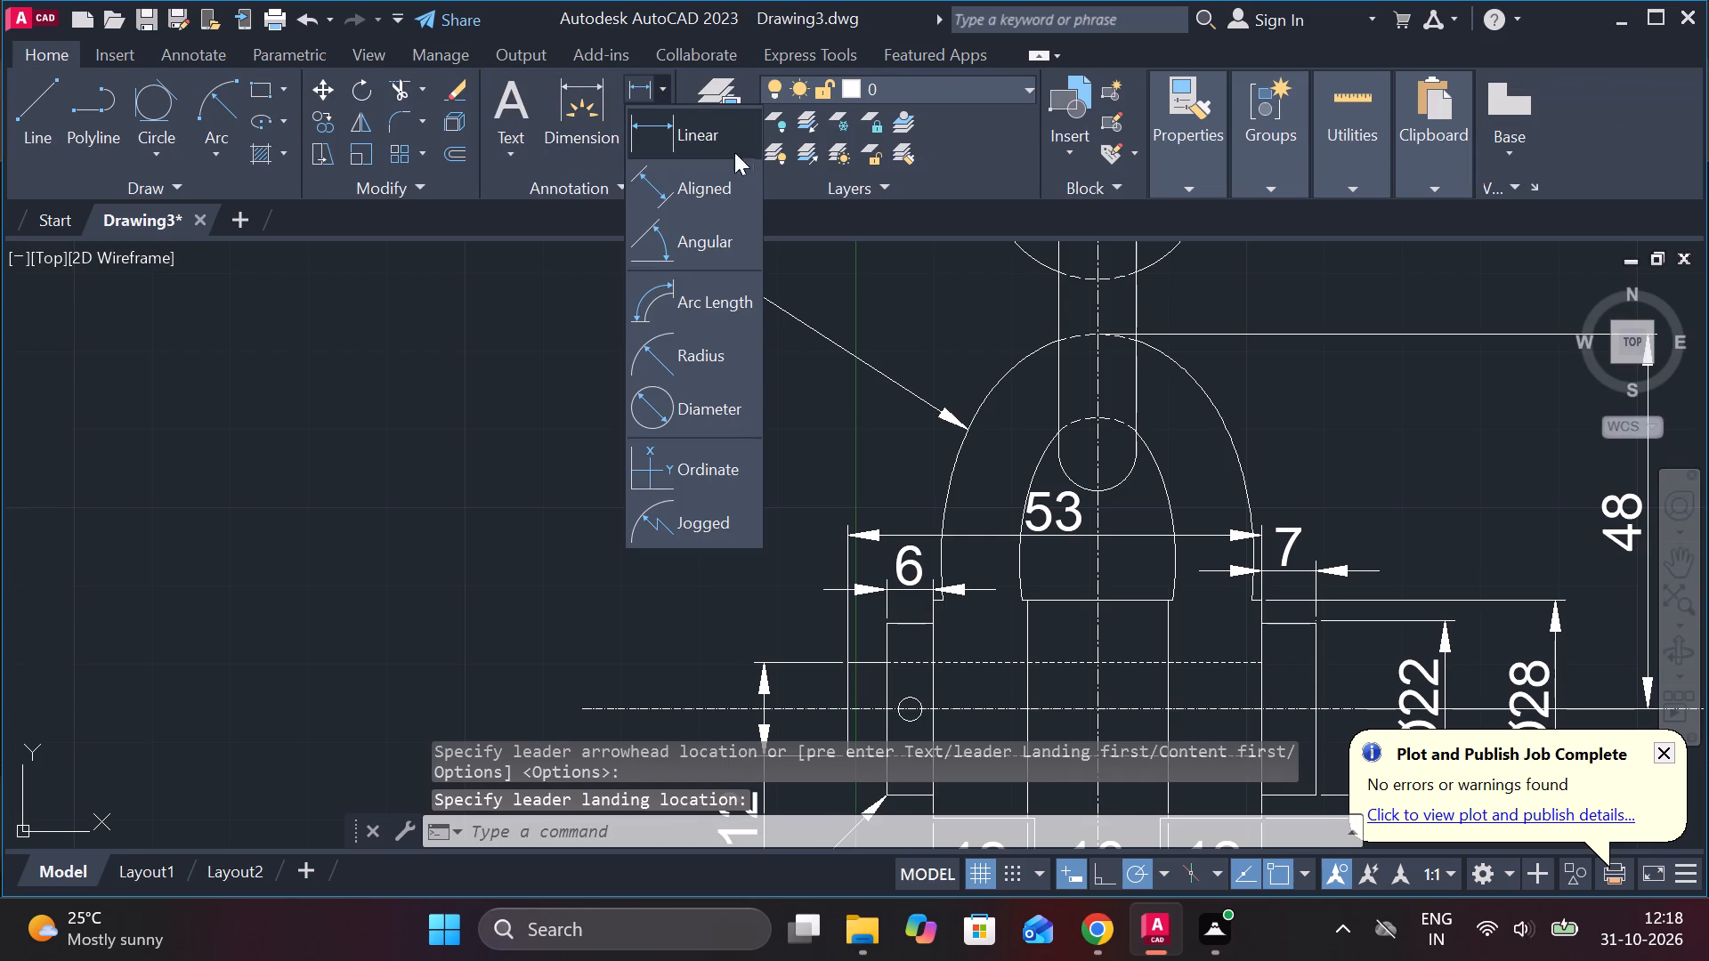
click(688, 205)
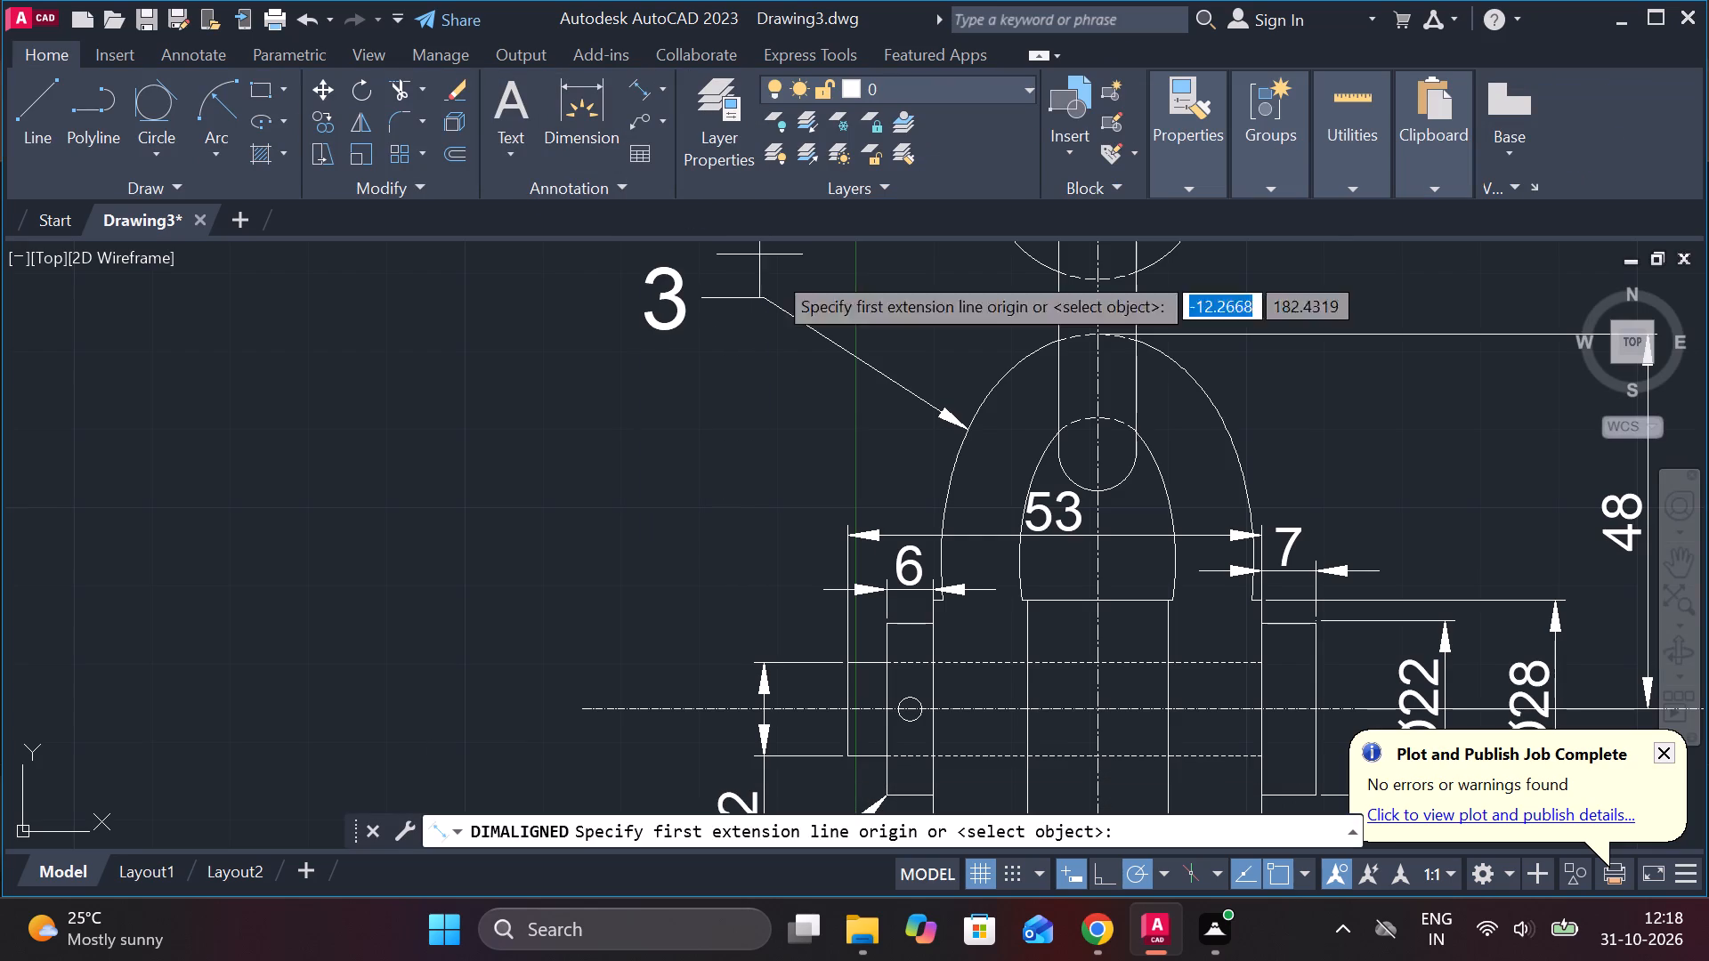
click(930, 483)
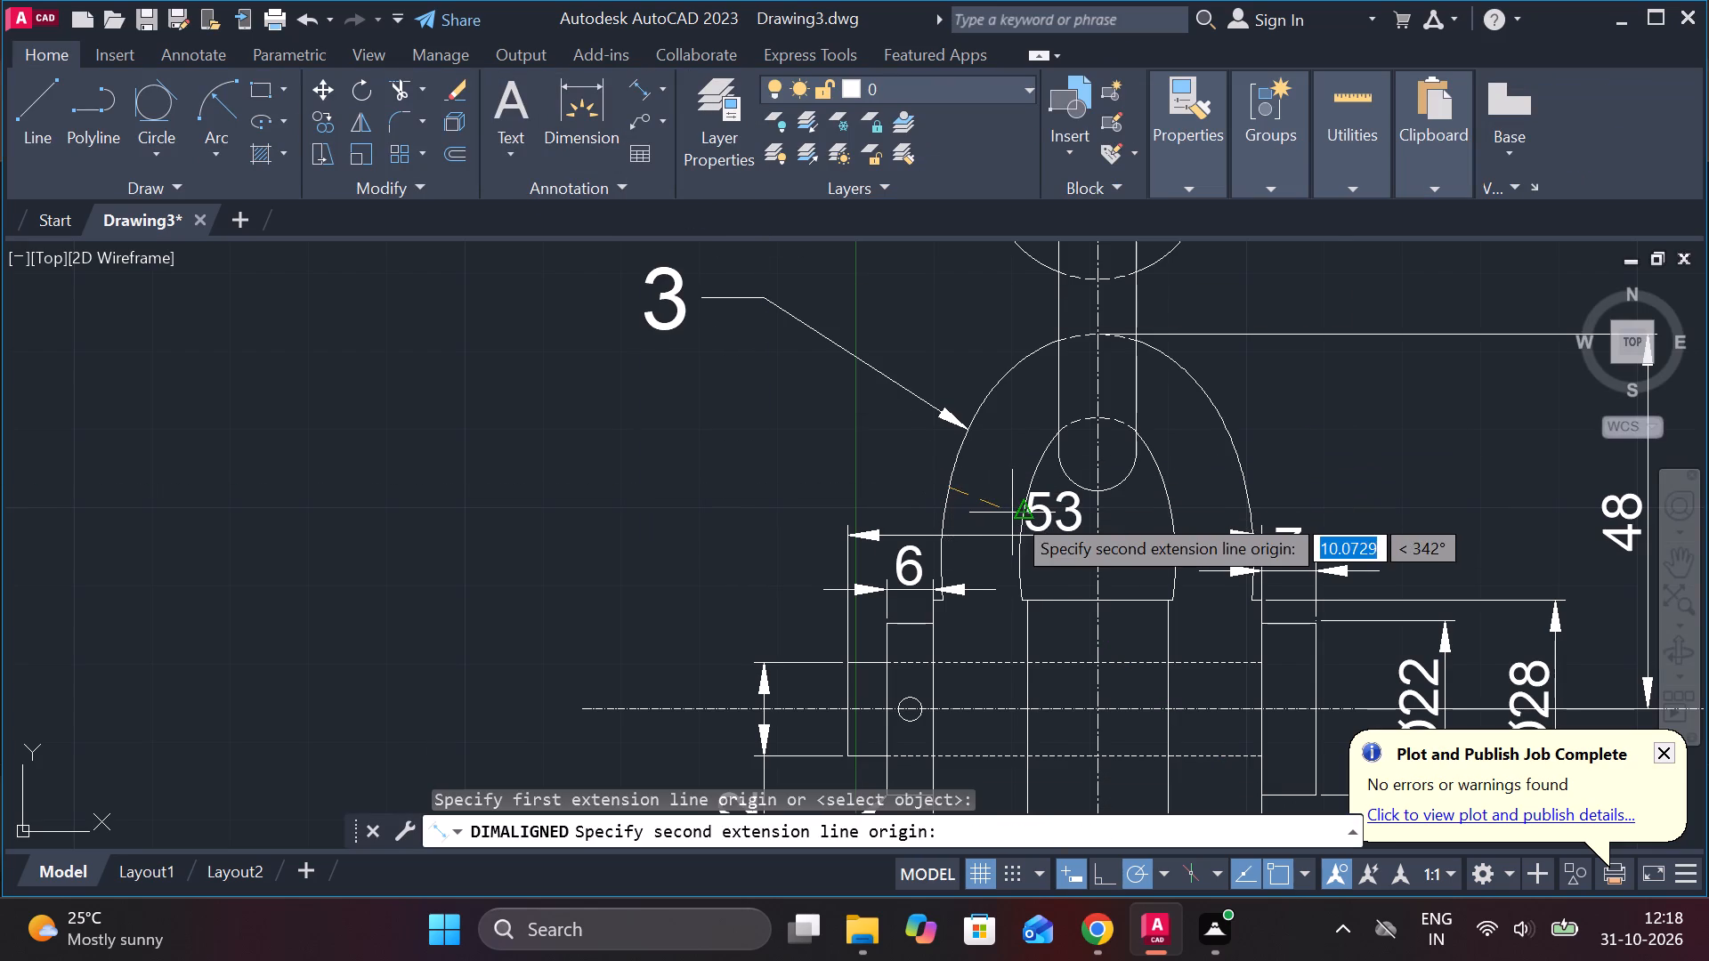
click(1012, 513)
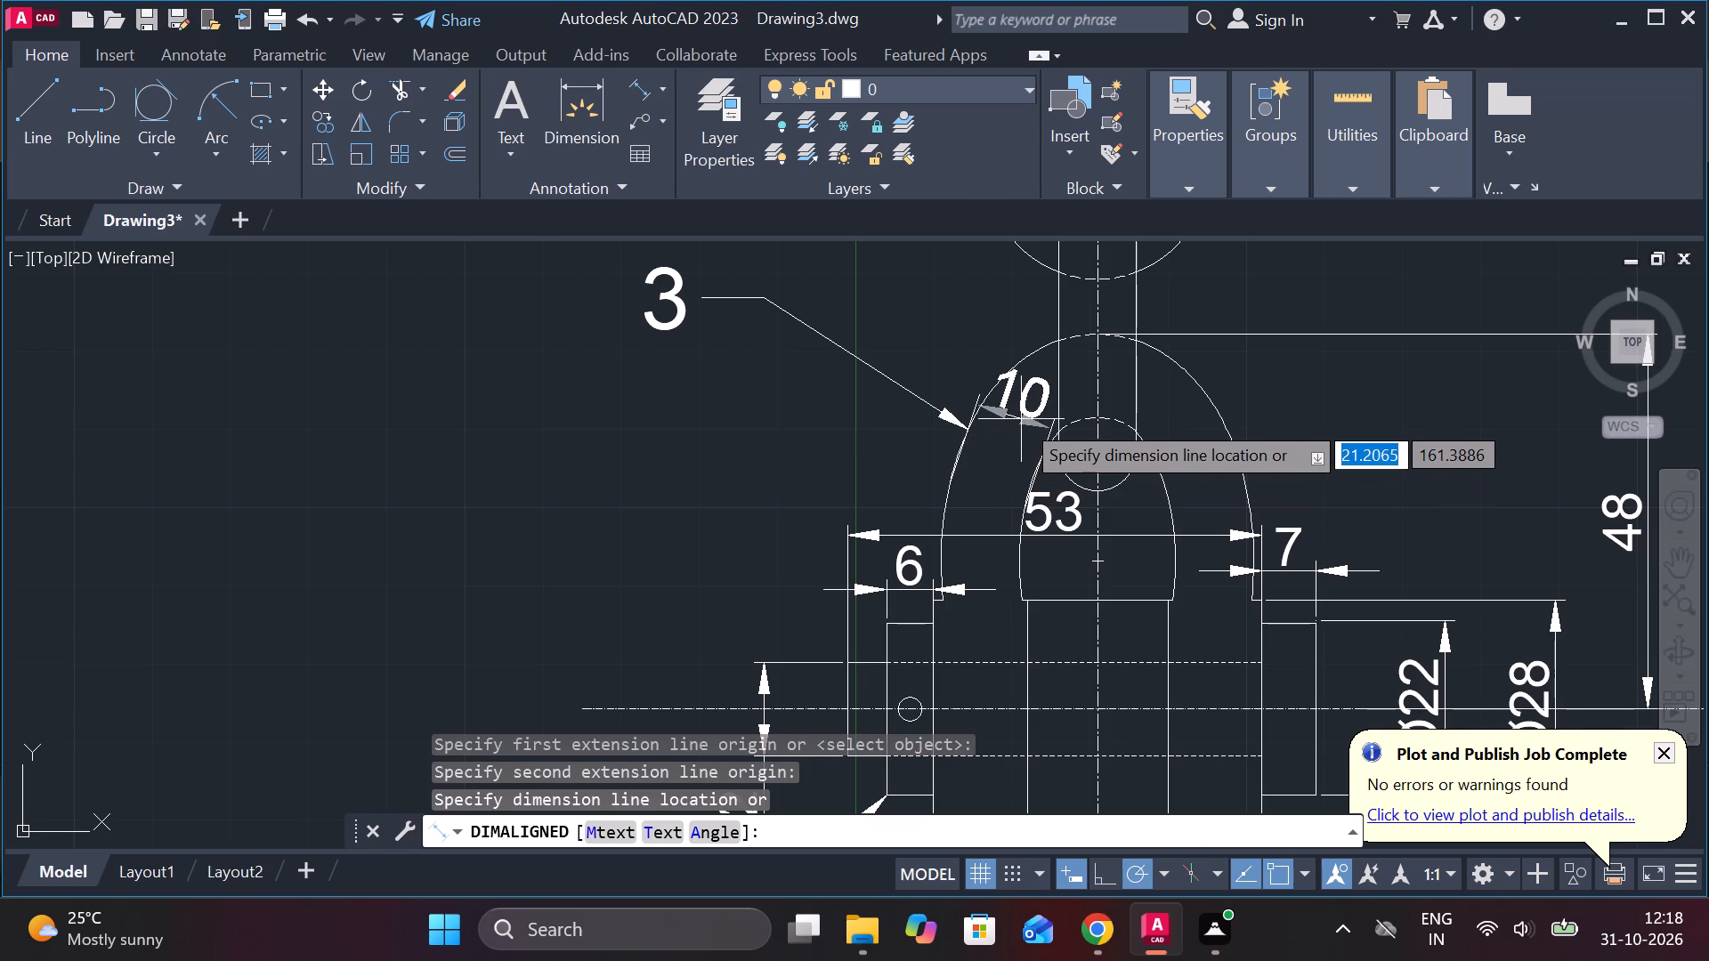
click(1021, 419)
Add a multileader from the side of the wide chain link above the shackle, labelled 4 at text height 8.
click(637, 108)
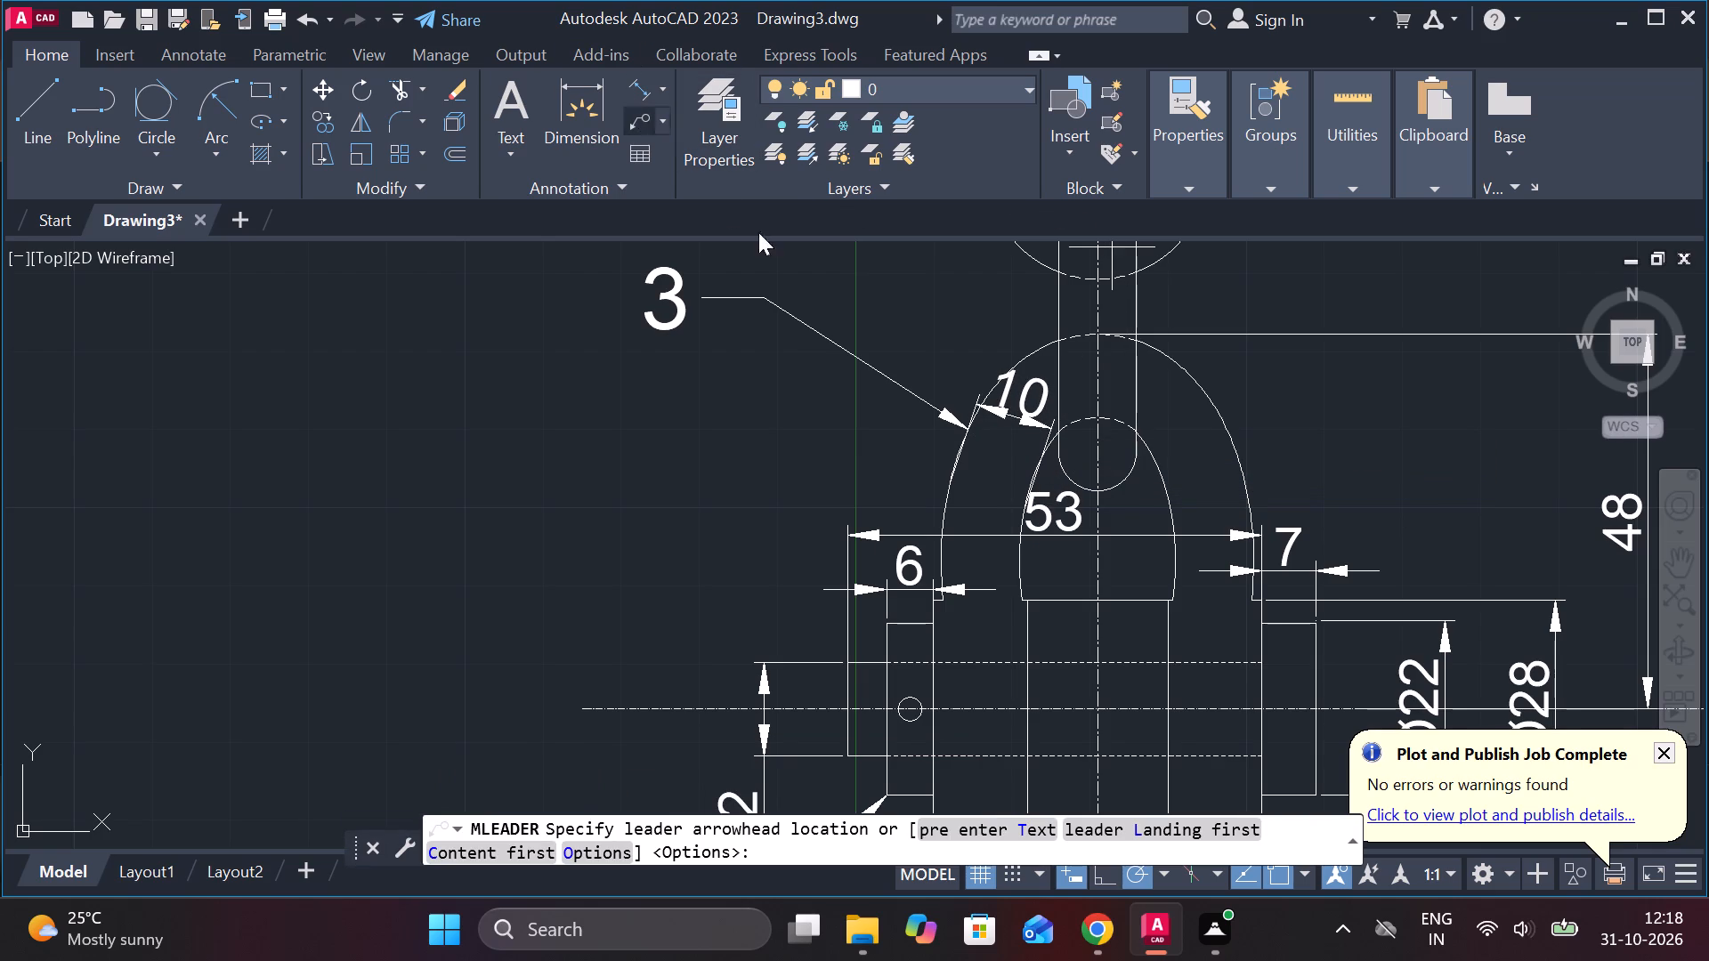
middle_drag(1091, 341, 879, 561)
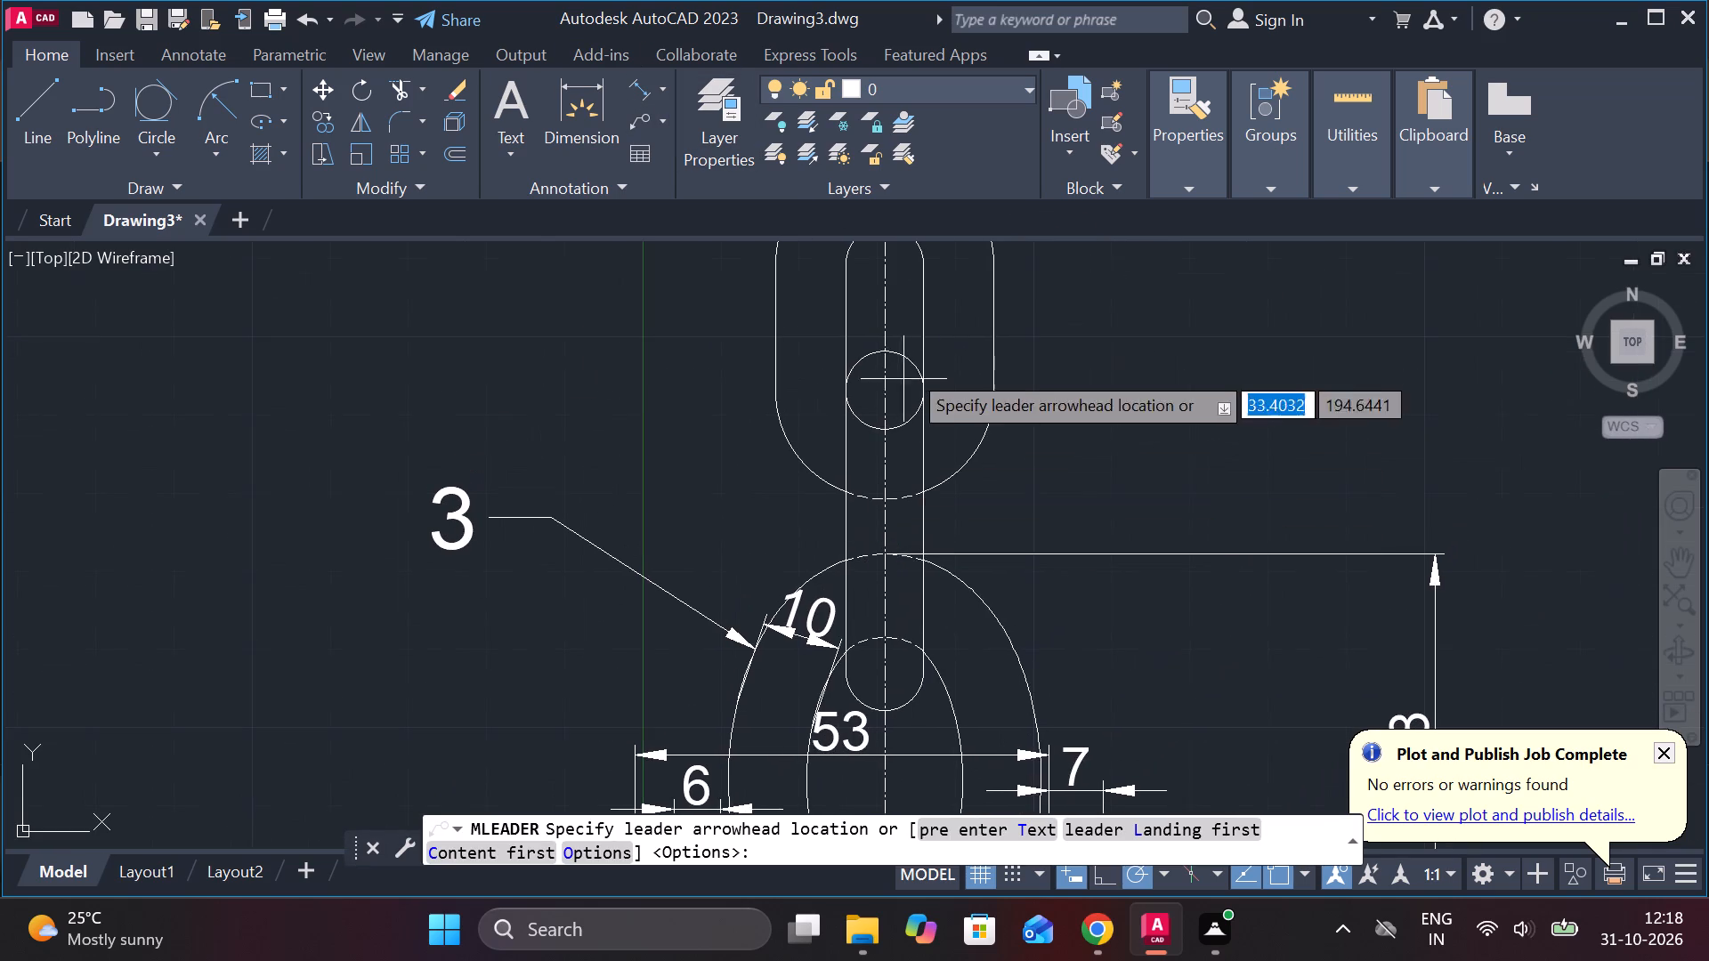
click(981, 331)
click(1166, 266)
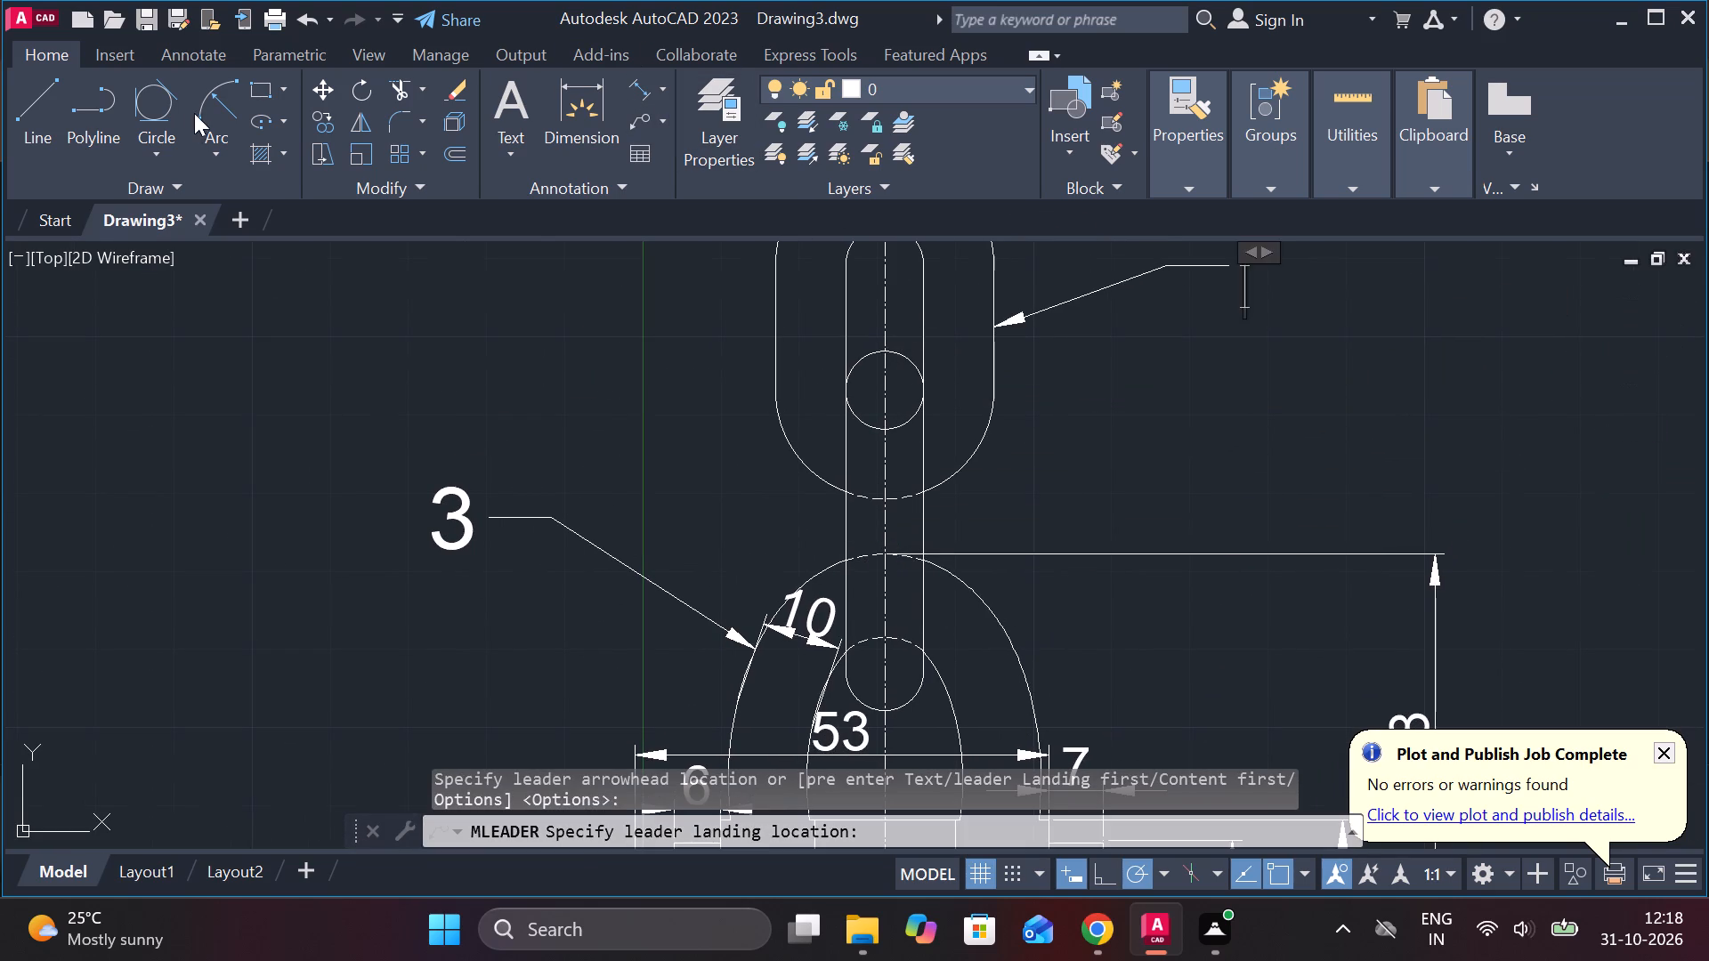
click(181, 110)
key(8)
key(Return)
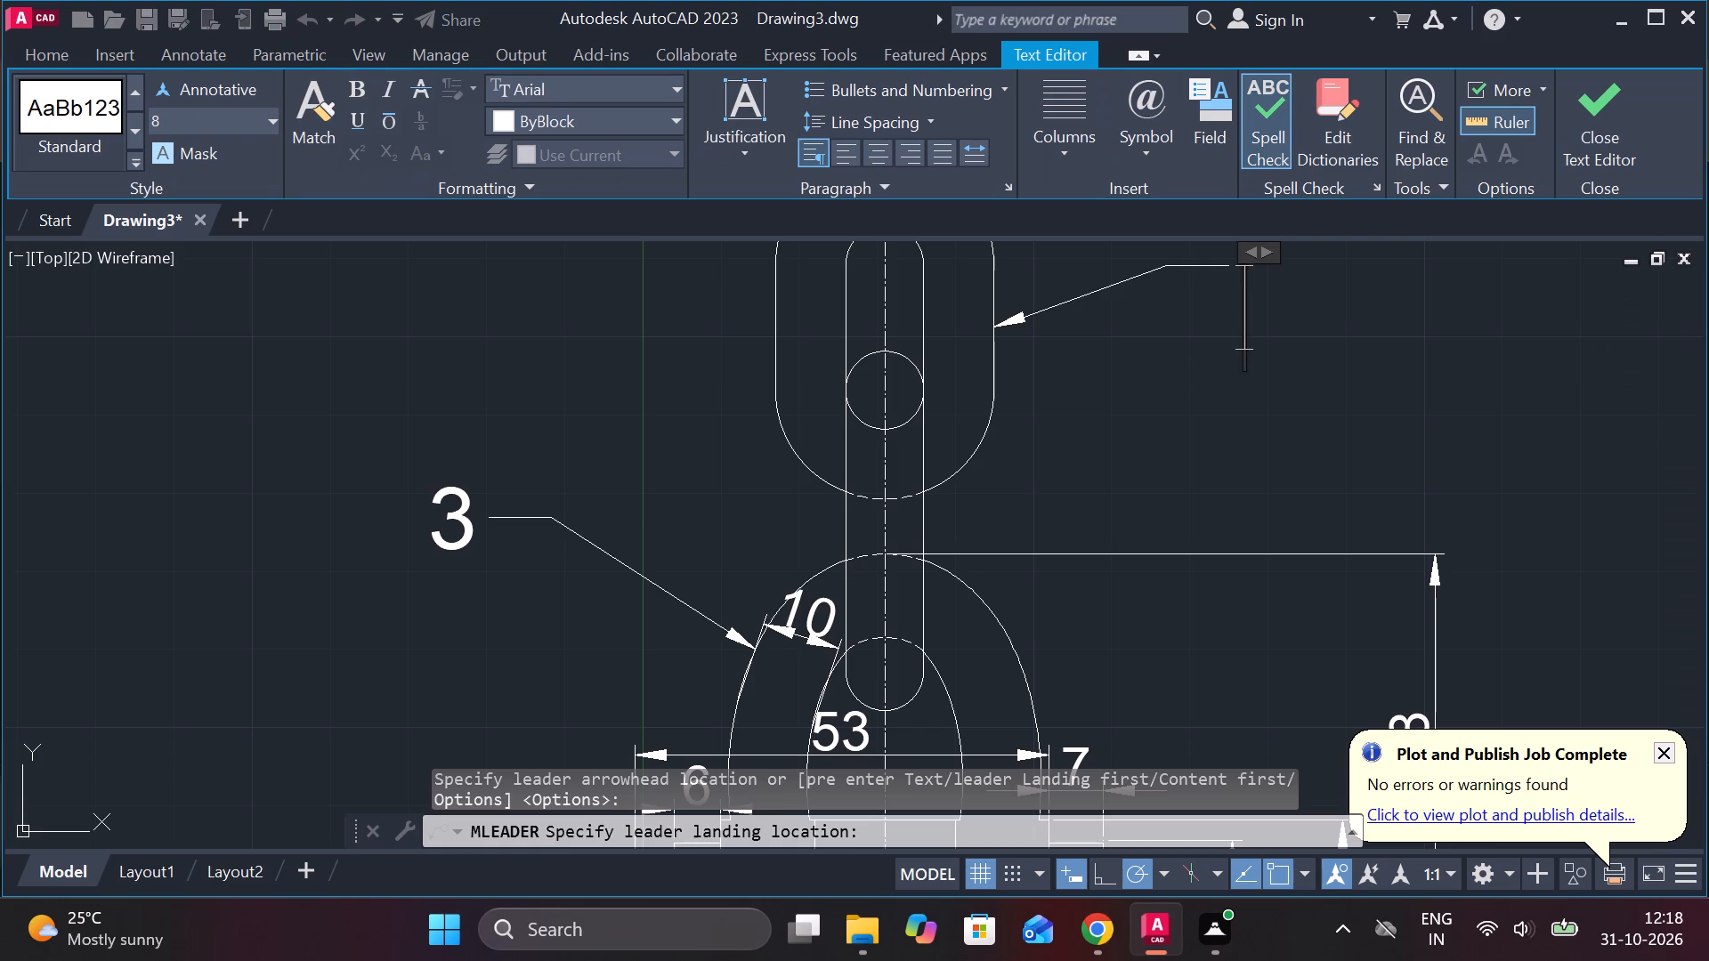
key(4)
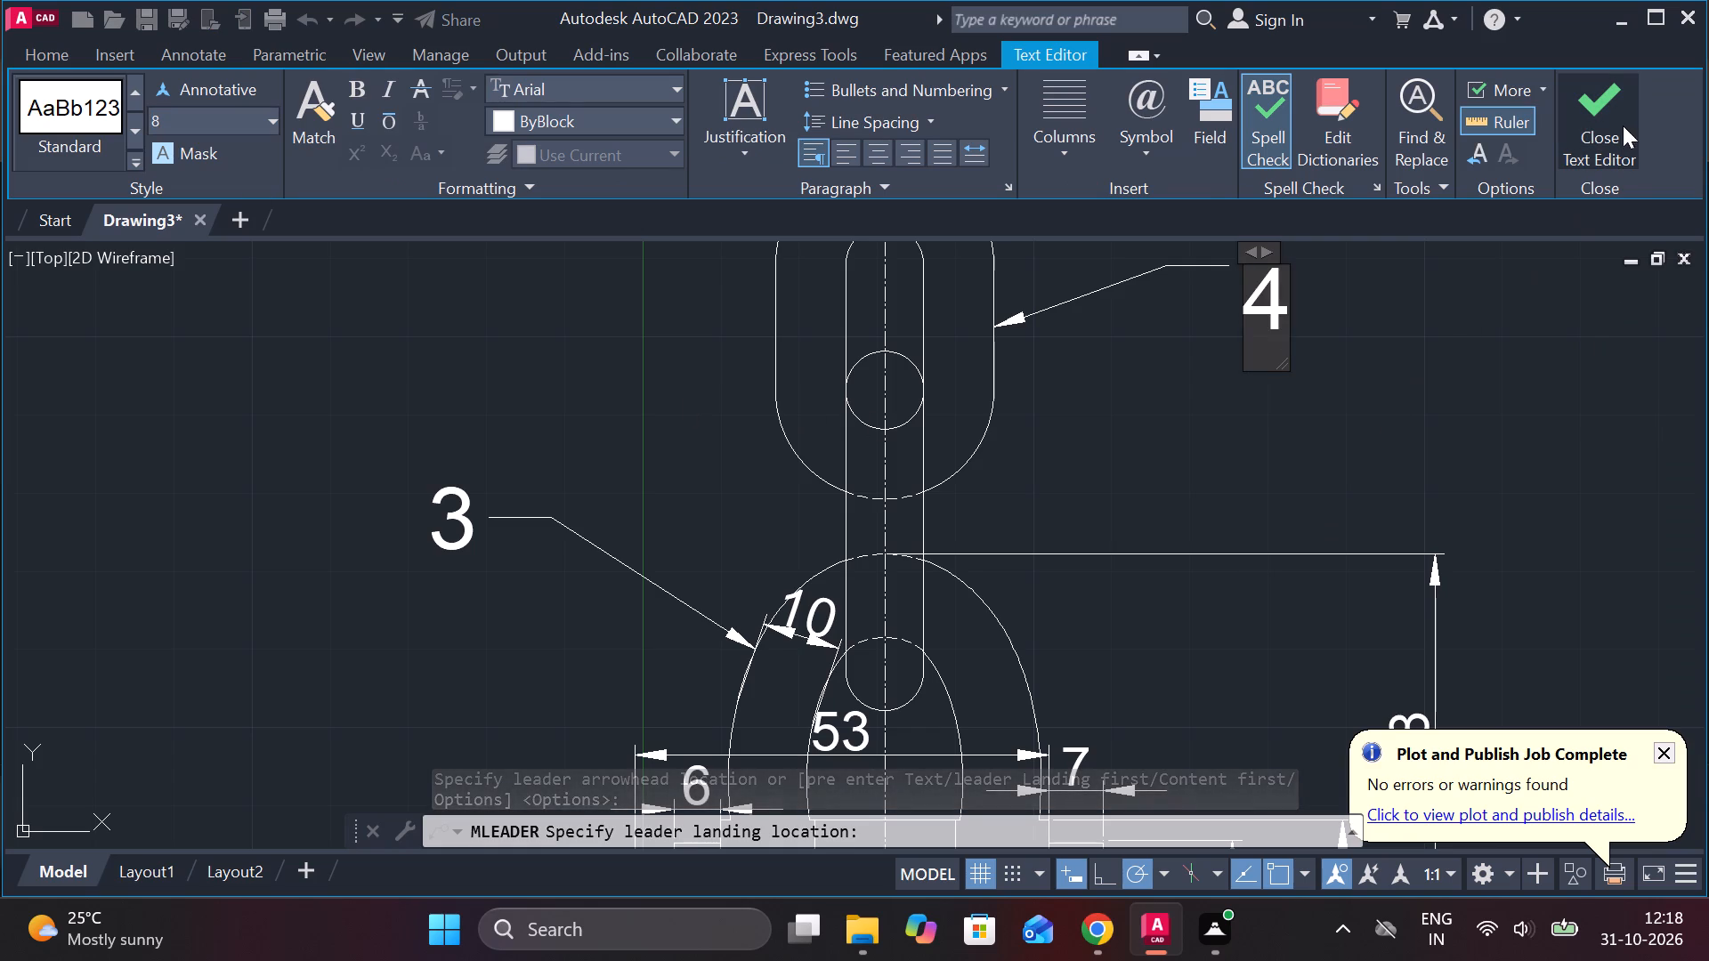
click(1619, 120)
Add a multileader from the lower part of the 12 mm shackle lug beside the Ø22 head, labelled 5 at text height 8.
middle_drag(1197, 433, 1039, 249)
scroll(1048, 532, down, 2)
middle_drag(1053, 538, 906, 368)
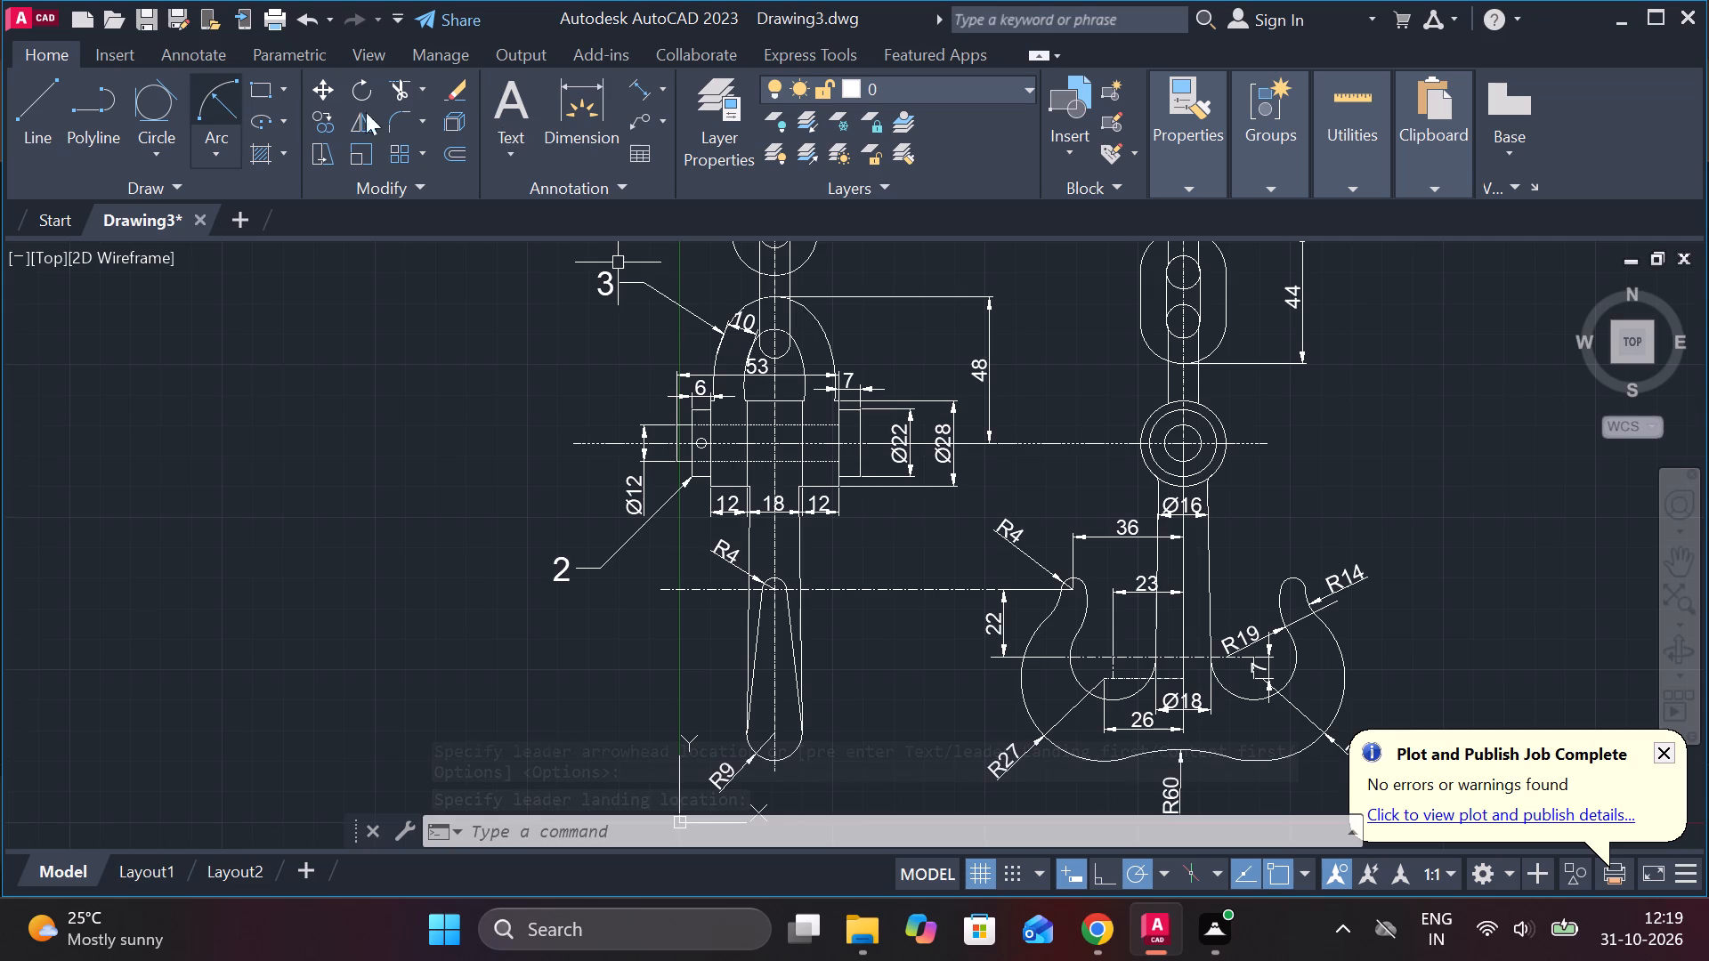
click(632, 125)
scroll(853, 511, up, 1)
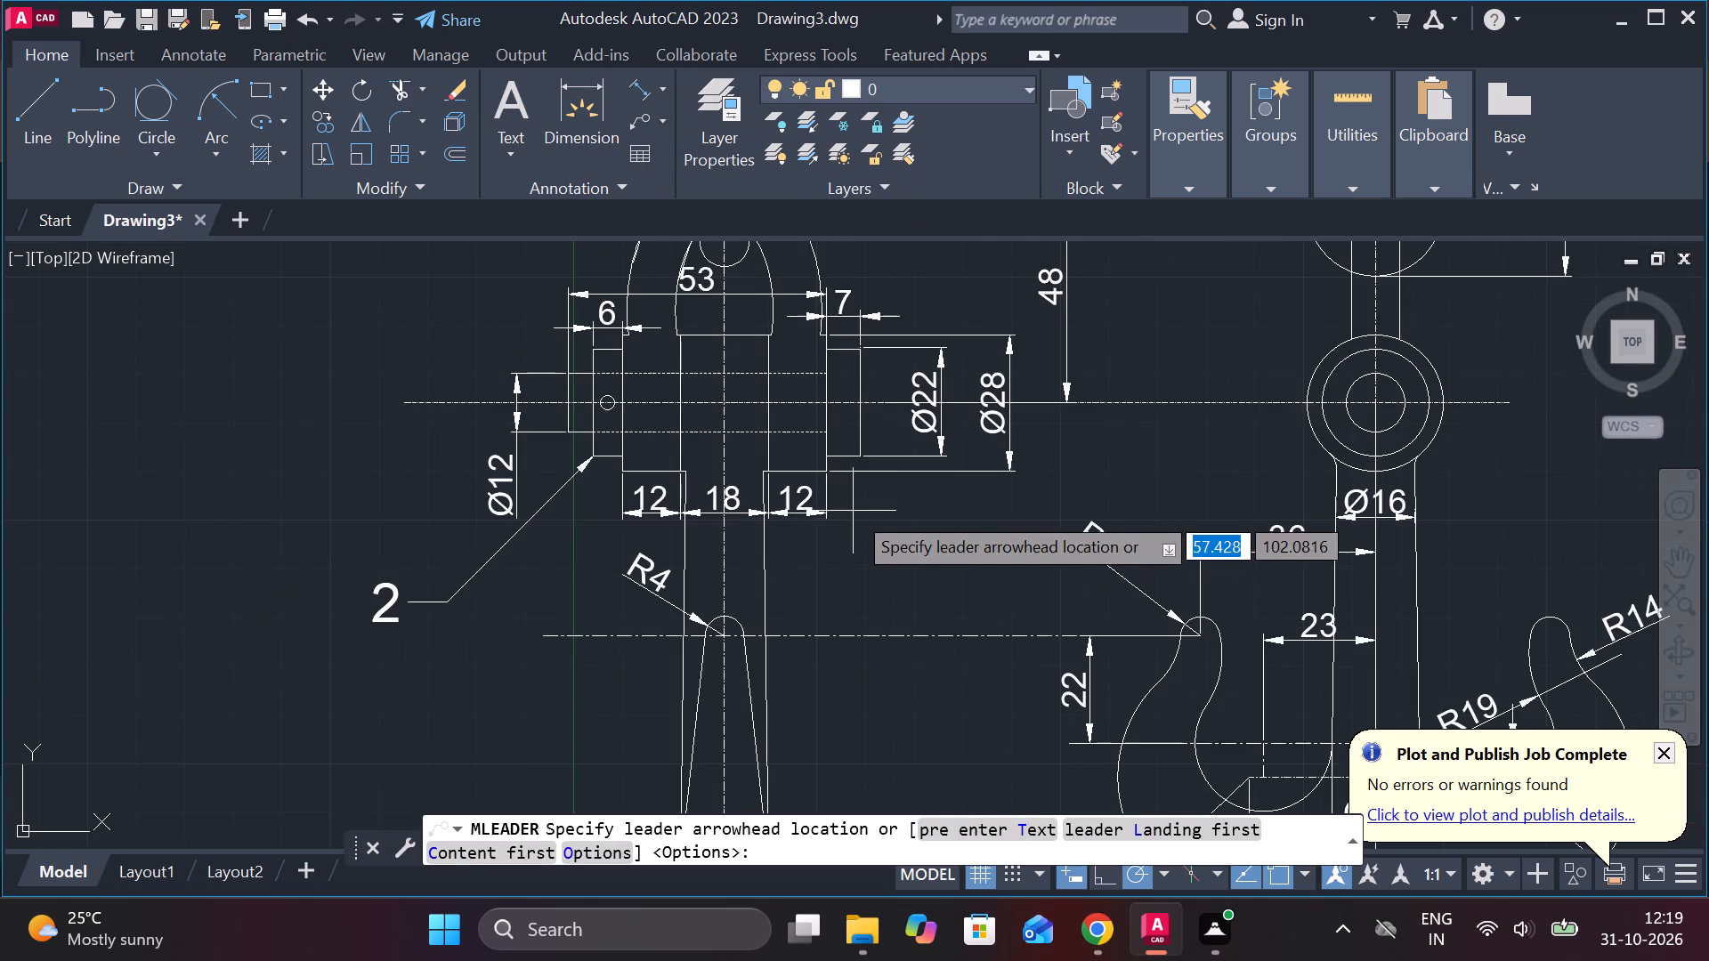
scroll(832, 496, up, 1)
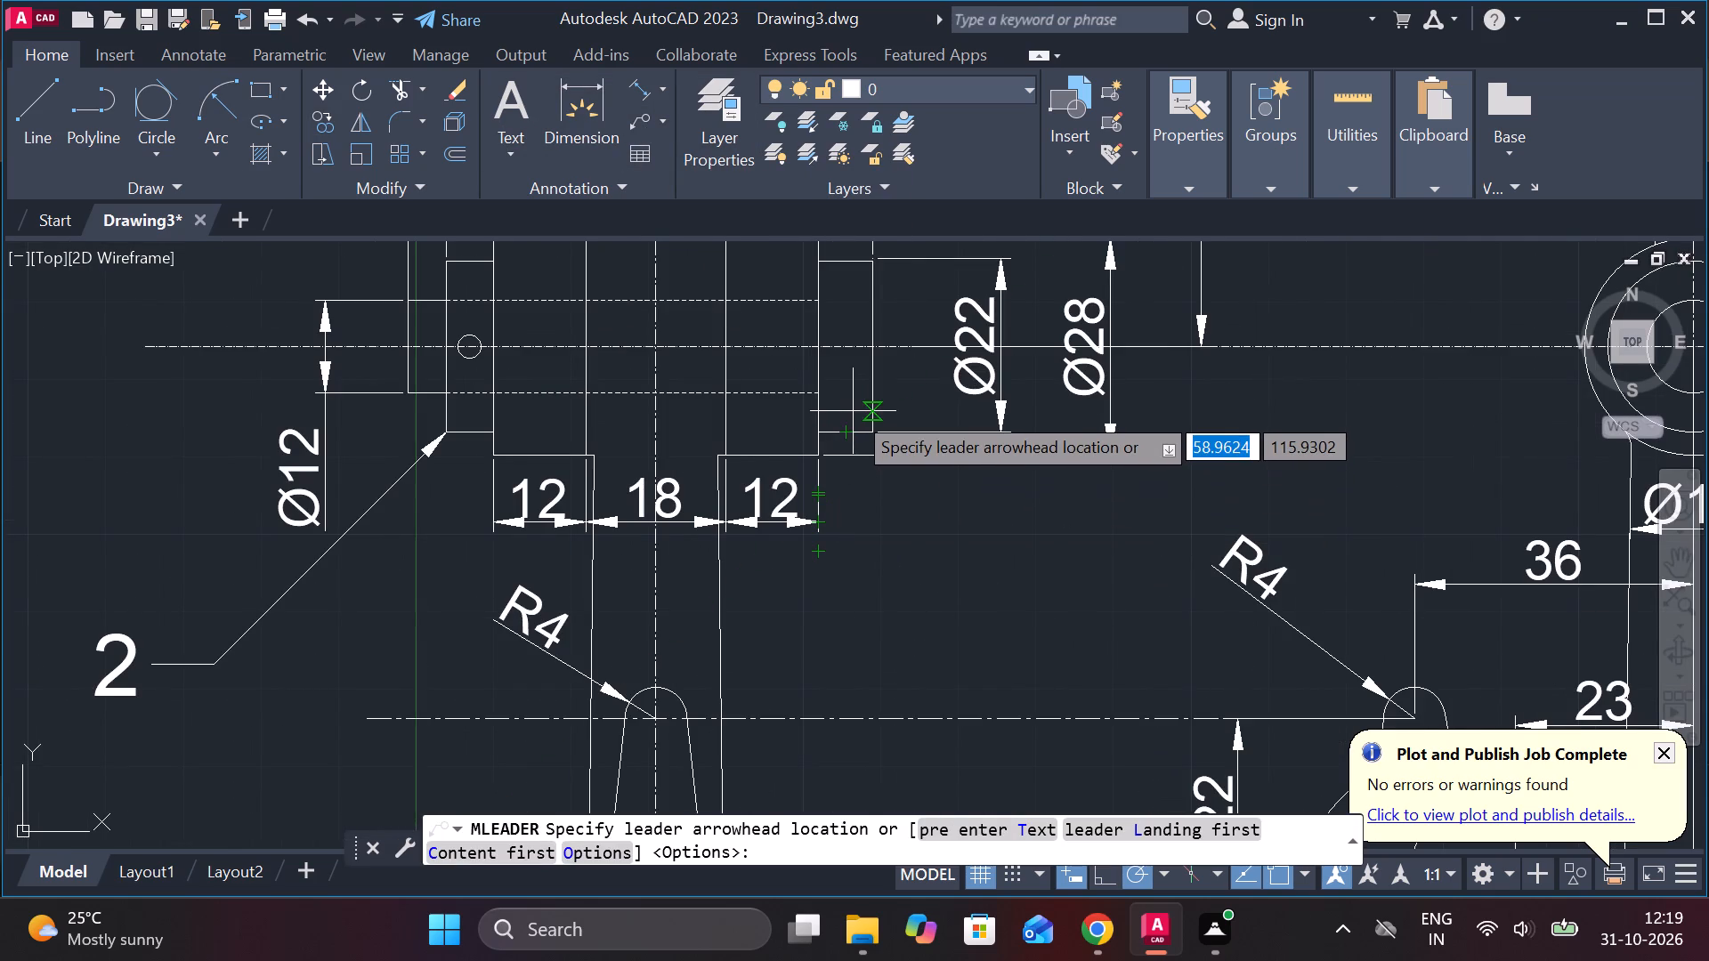
scroll(853, 411, up, 3)
scroll(781, 426, down, 1)
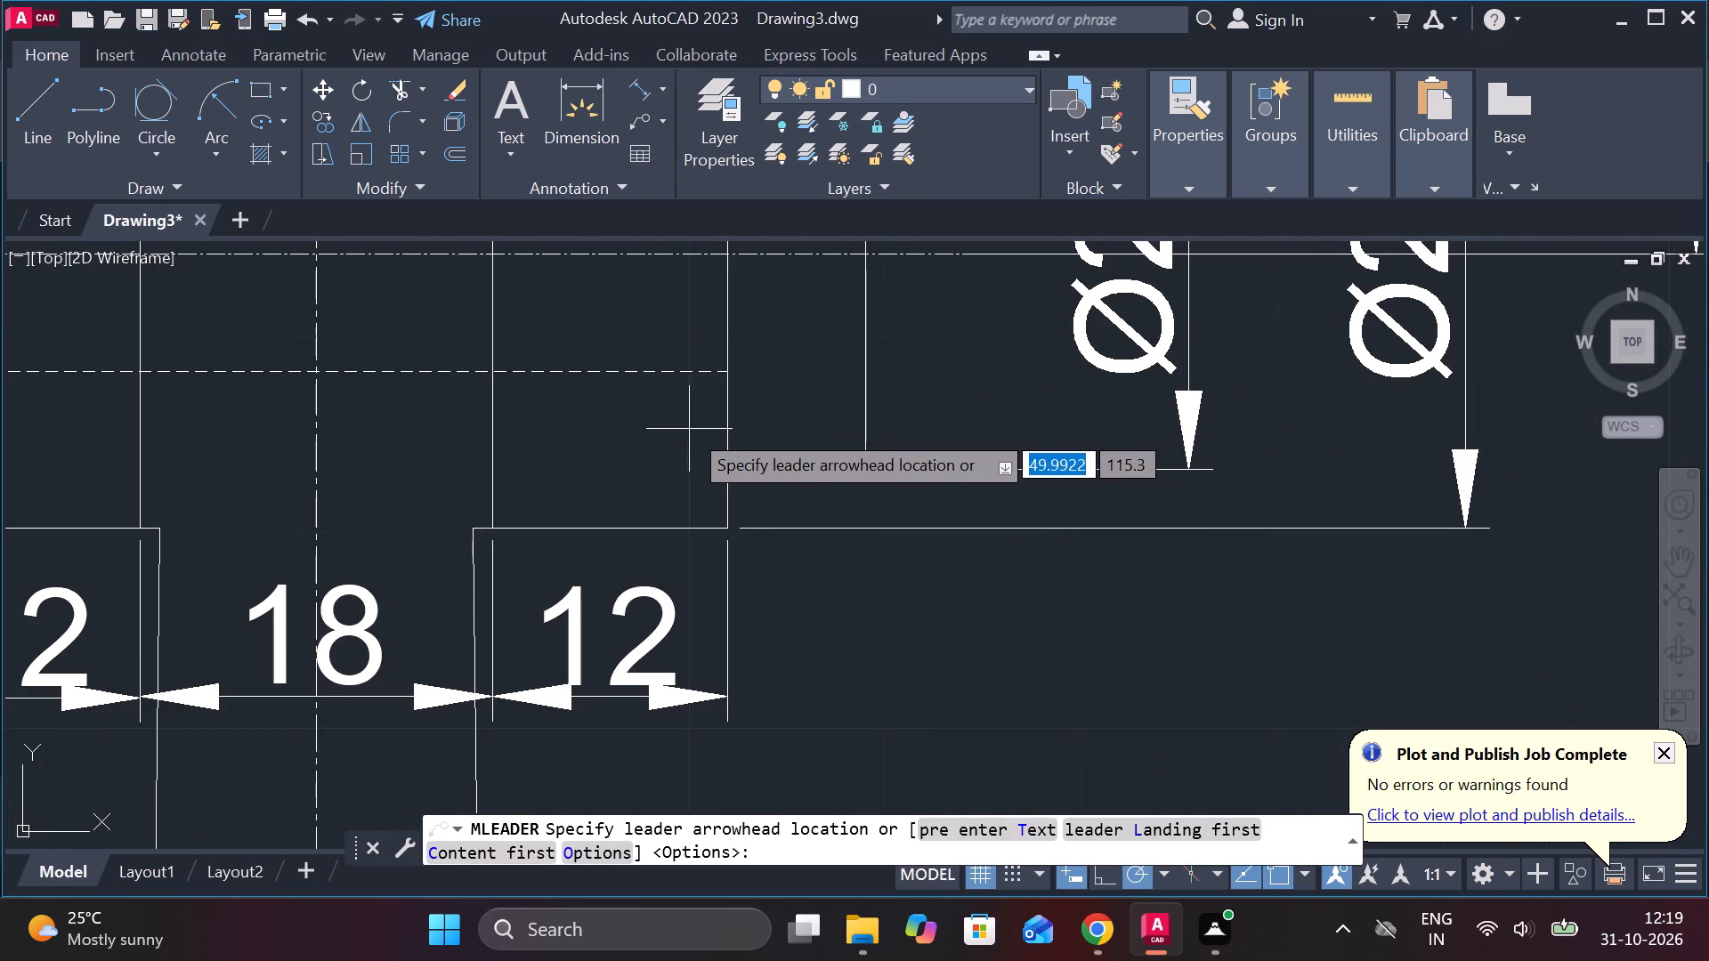
click(689, 428)
scroll(847, 610, down, 2)
middle_drag(876, 646, 788, 445)
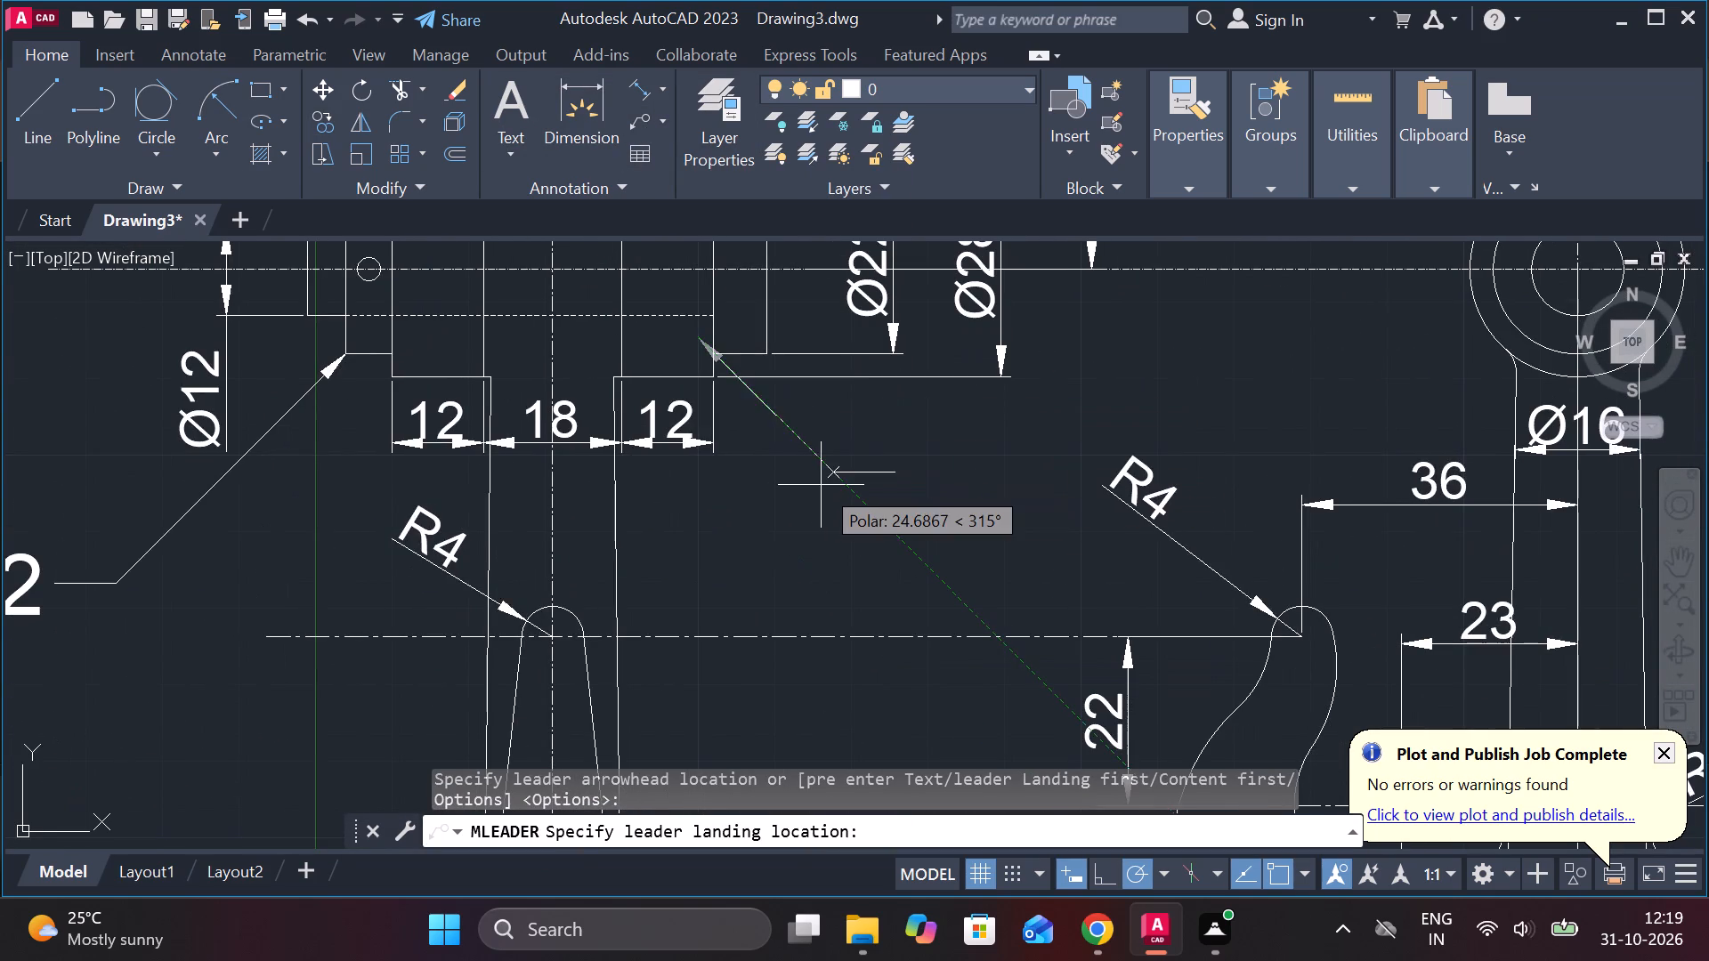
click(835, 491)
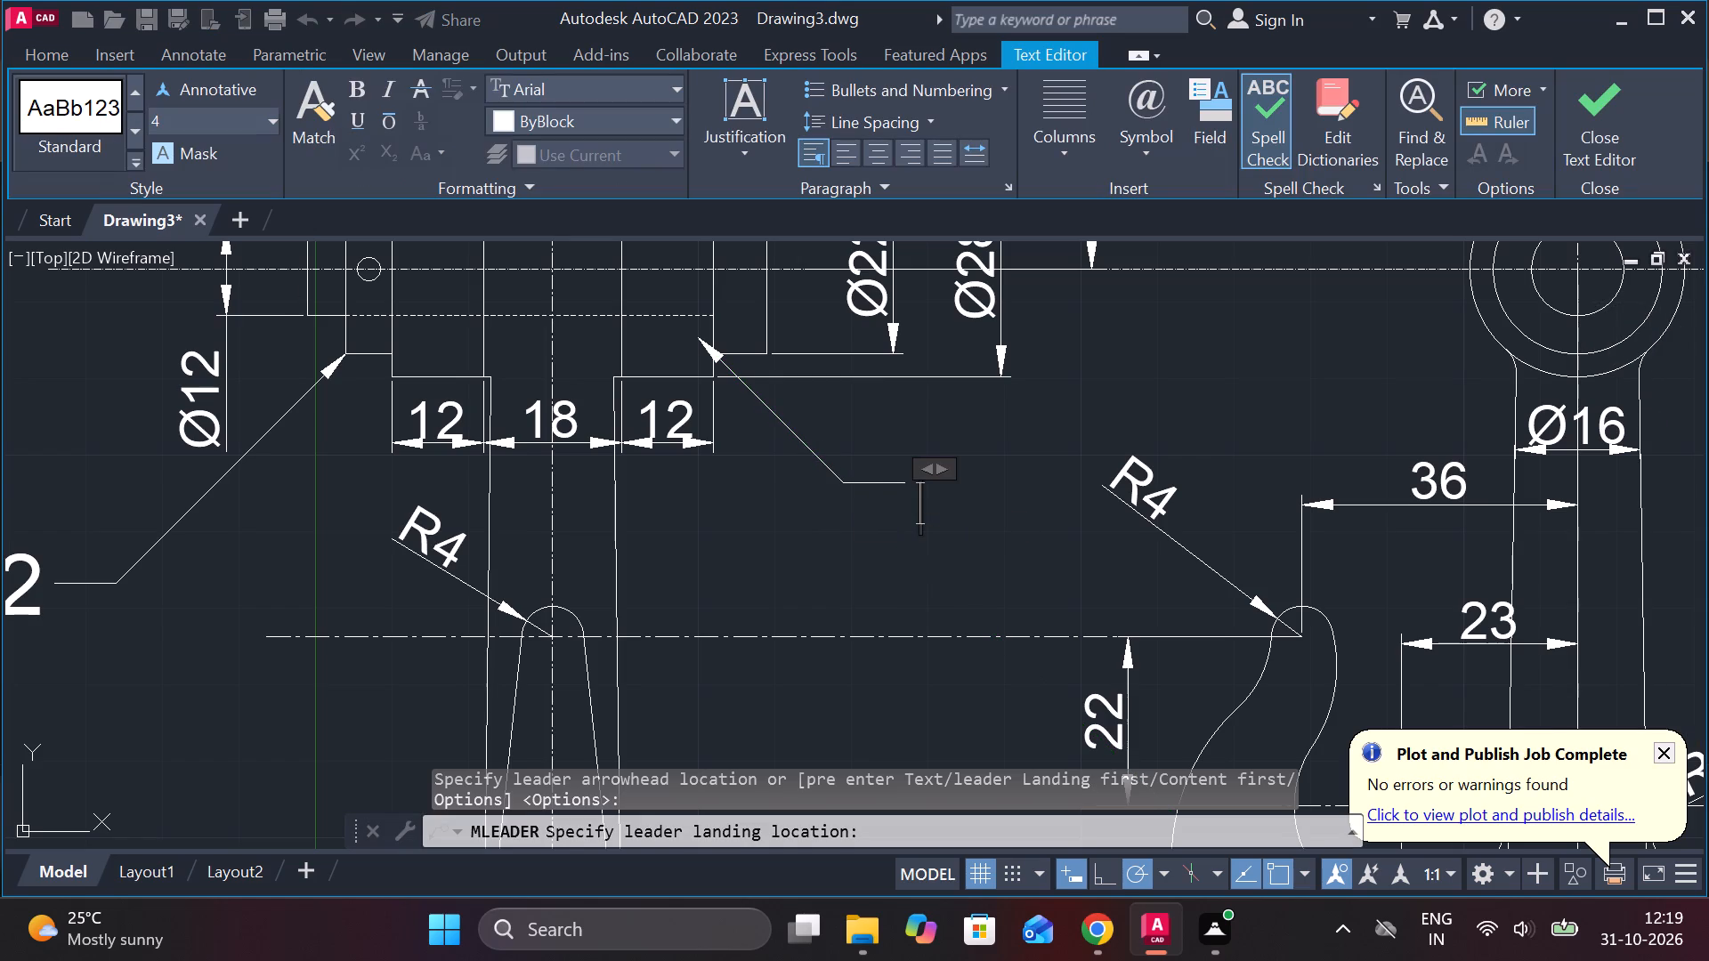
click(158, 113)
key(8)
key(Return)
key(6)
key(BackSpace)
key(5)
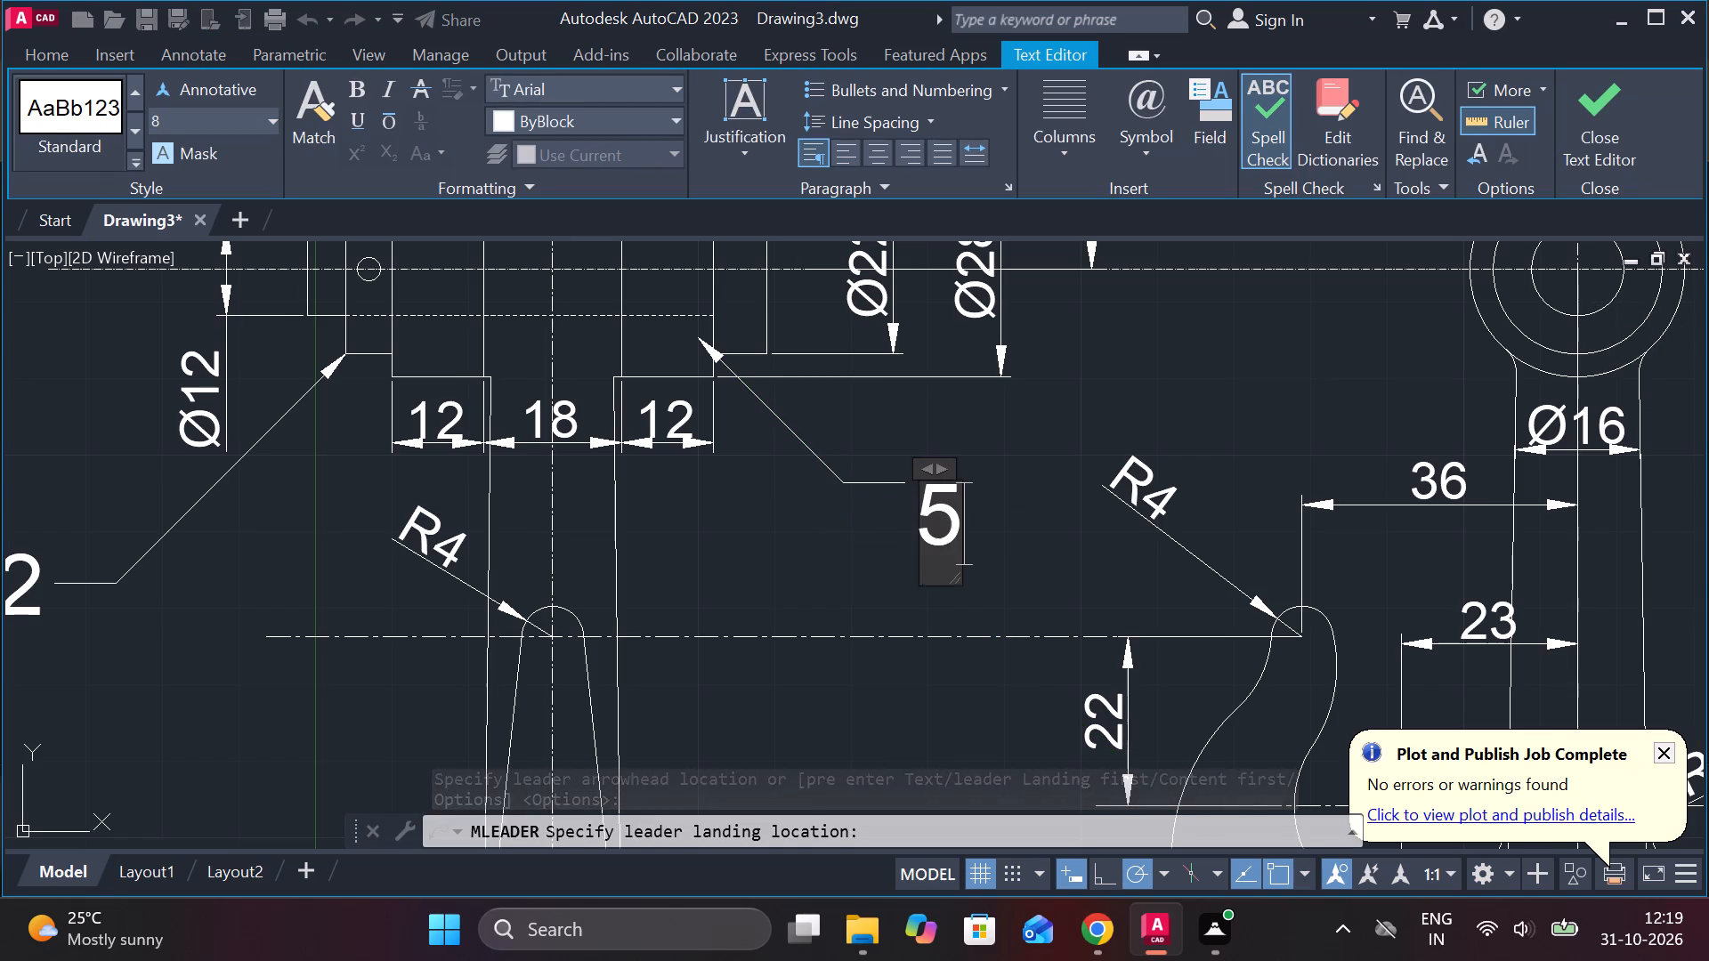
click(1584, 144)
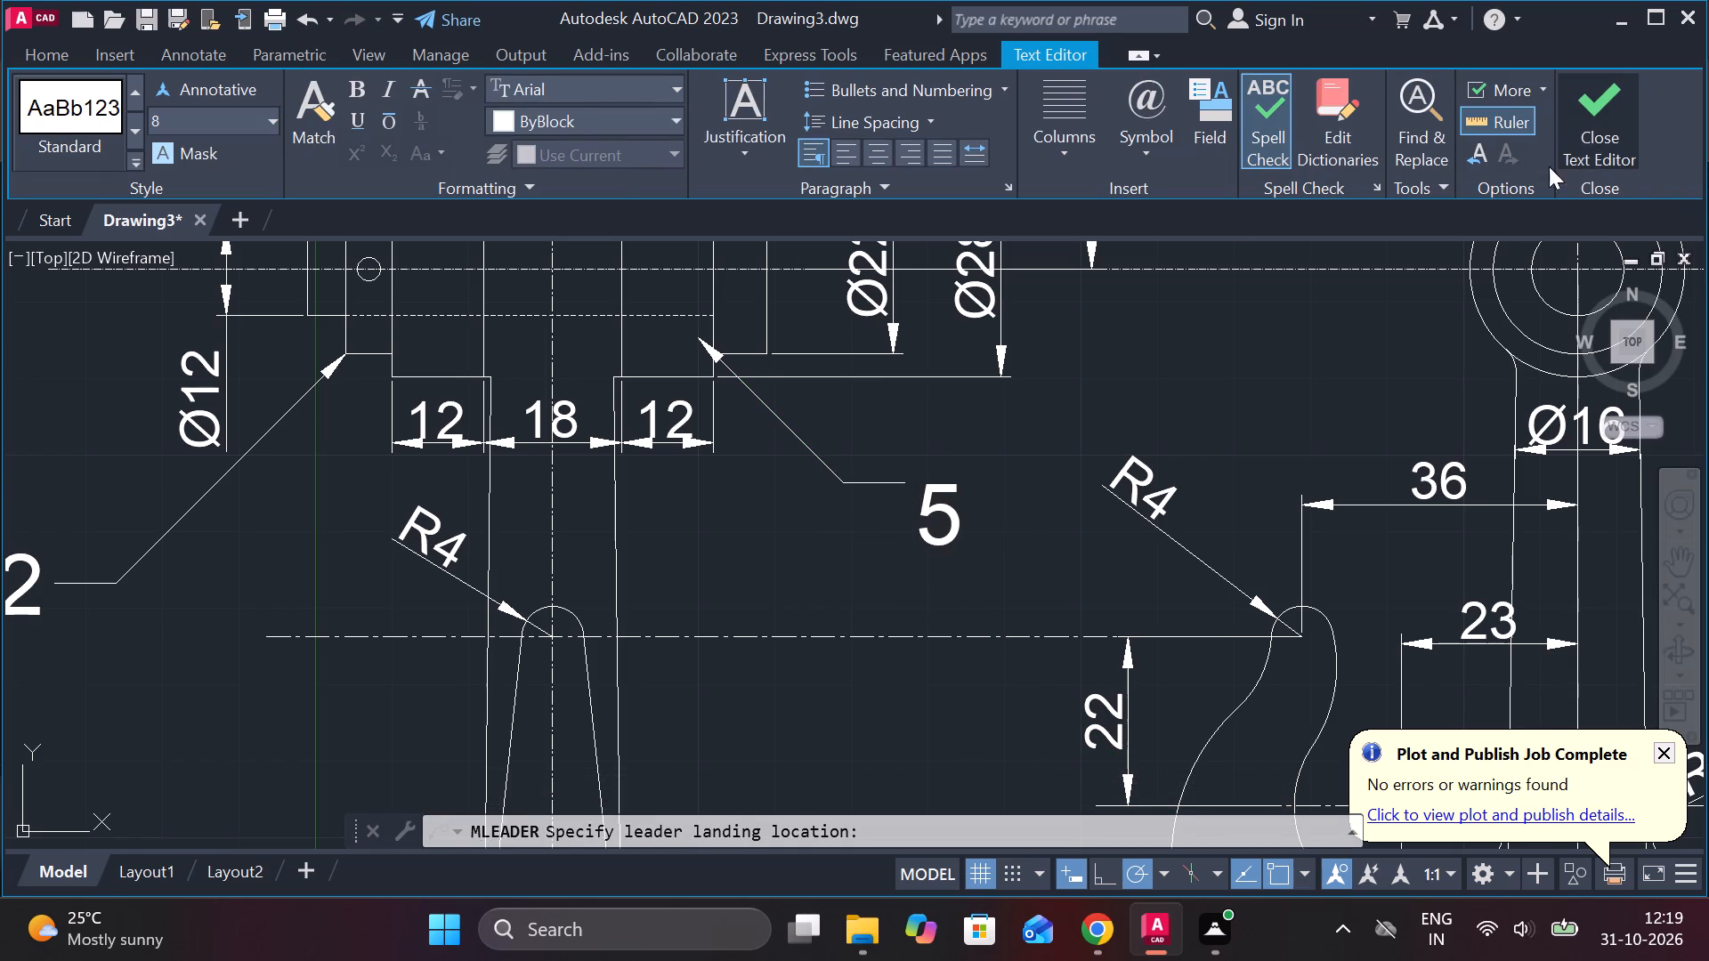
Draw a rectangular border enclosing both views, with all their dimensions and numbered leaders inside it.
scroll(1061, 322, down, 2)
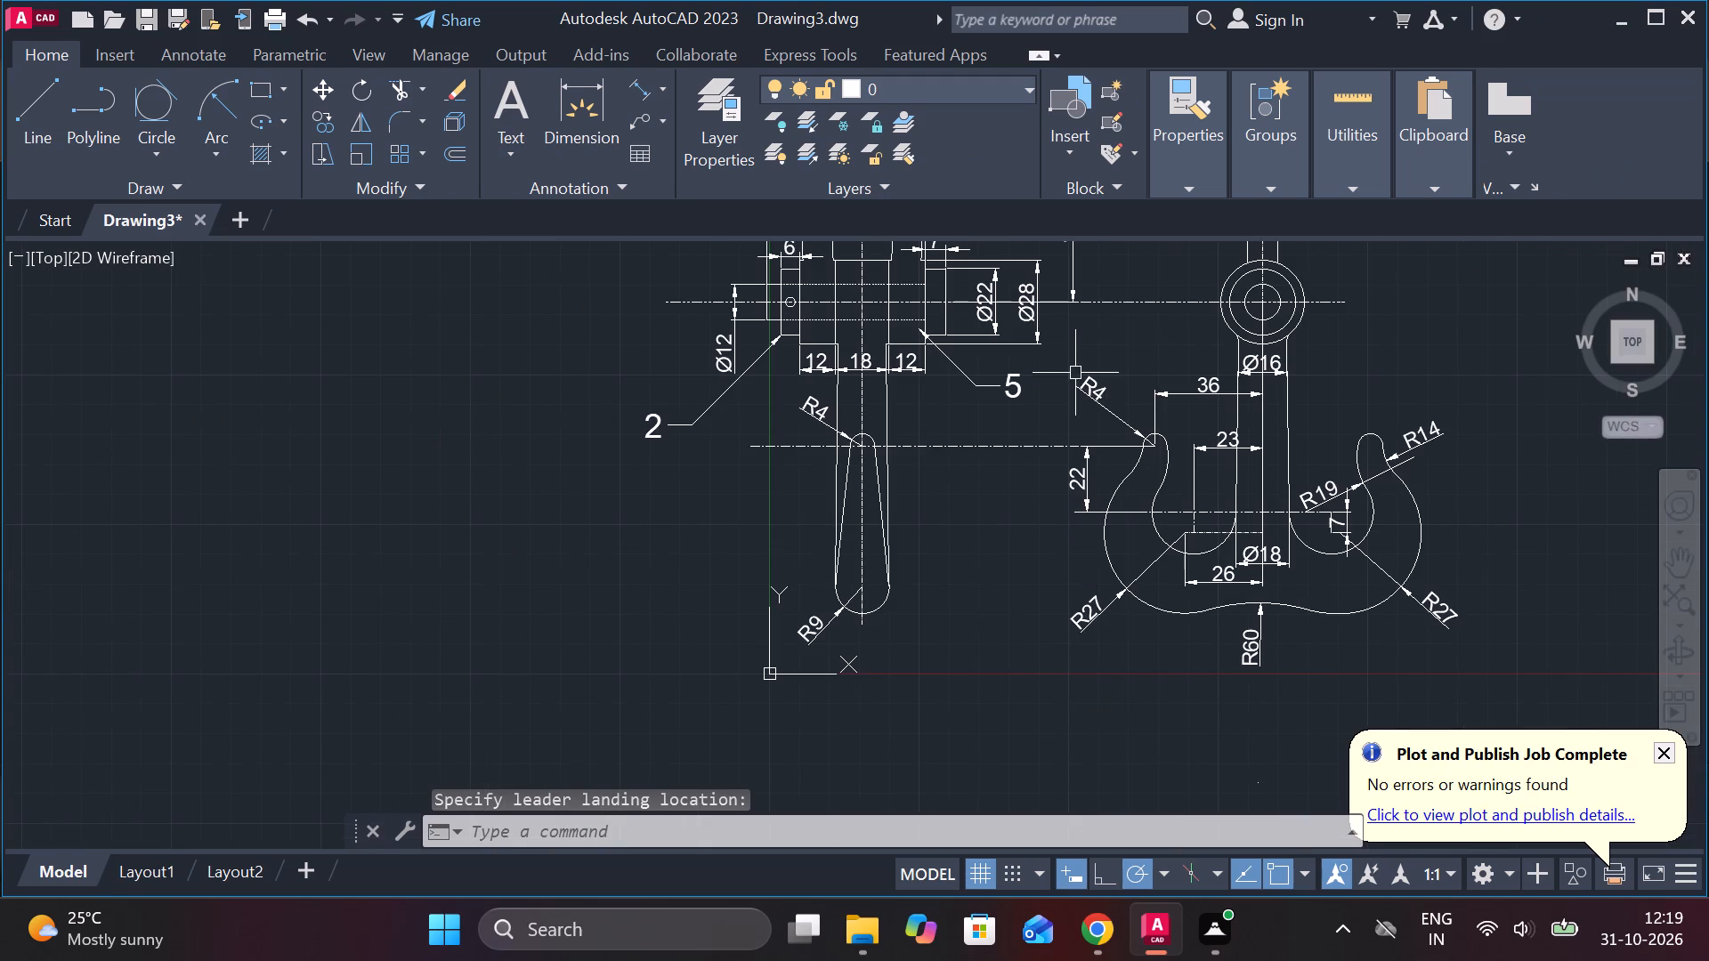
click(261, 87)
scroll(398, 320, down, 1)
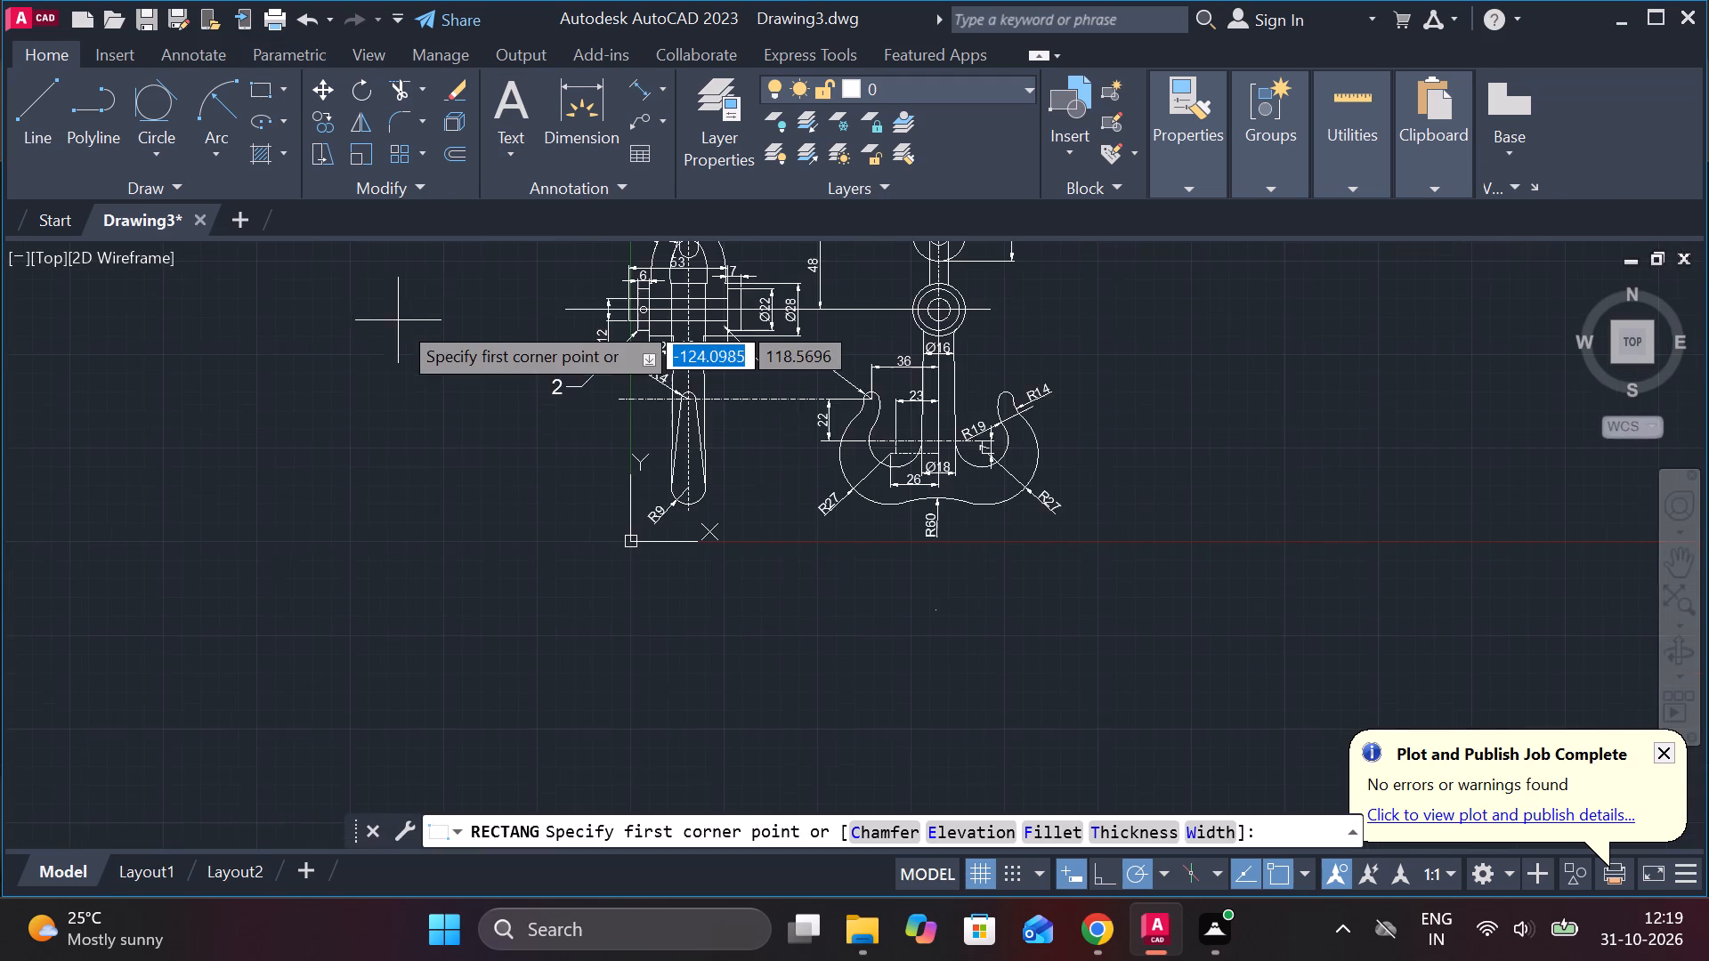
middle_drag(401, 322, 465, 561)
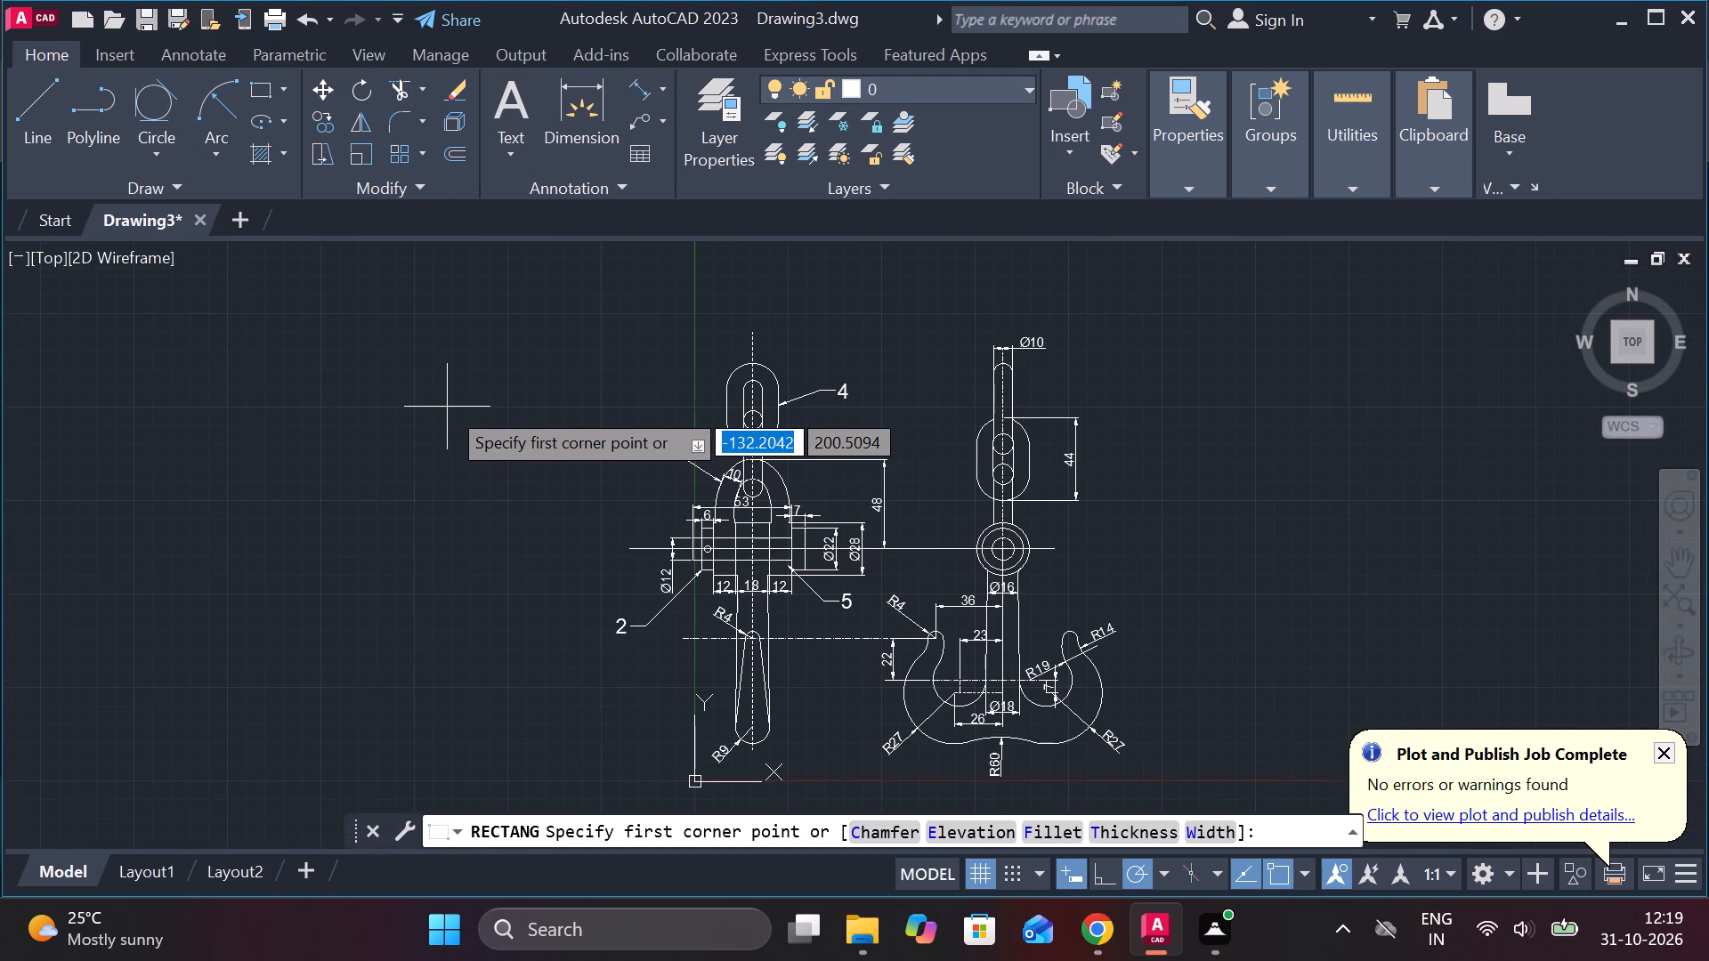
middle_drag(473, 455, 473, 413)
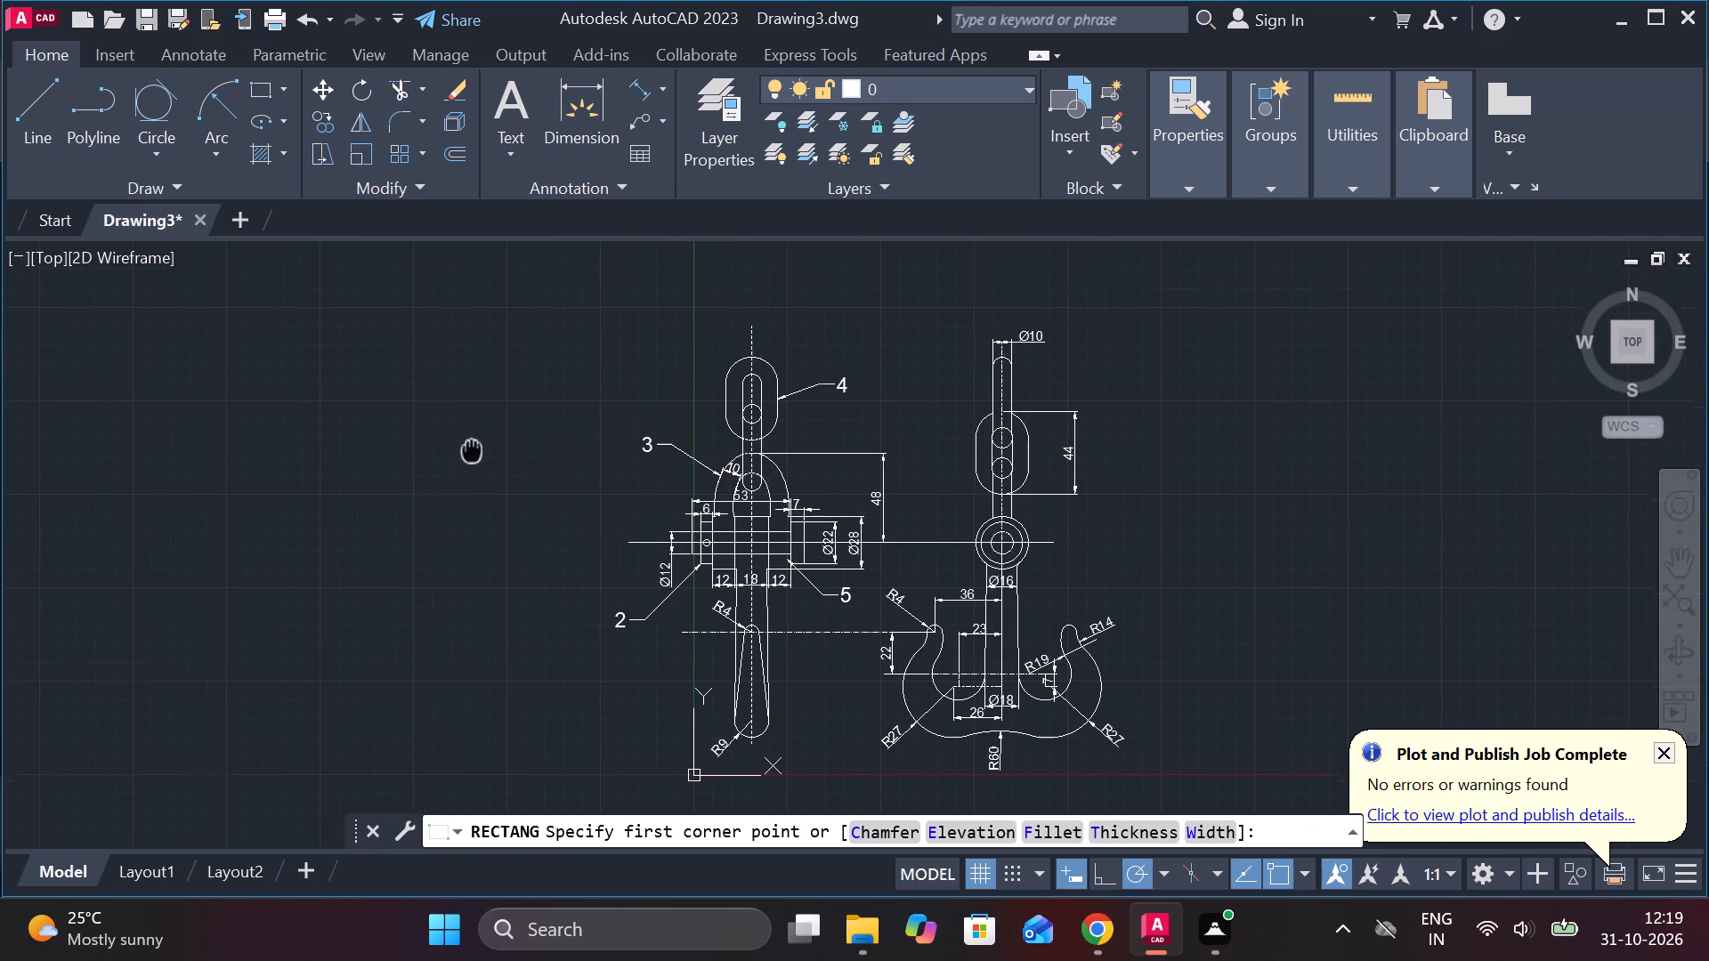
middle_drag(473, 413, 513, 337)
middle_drag(574, 363, 531, 485)
click(579, 279)
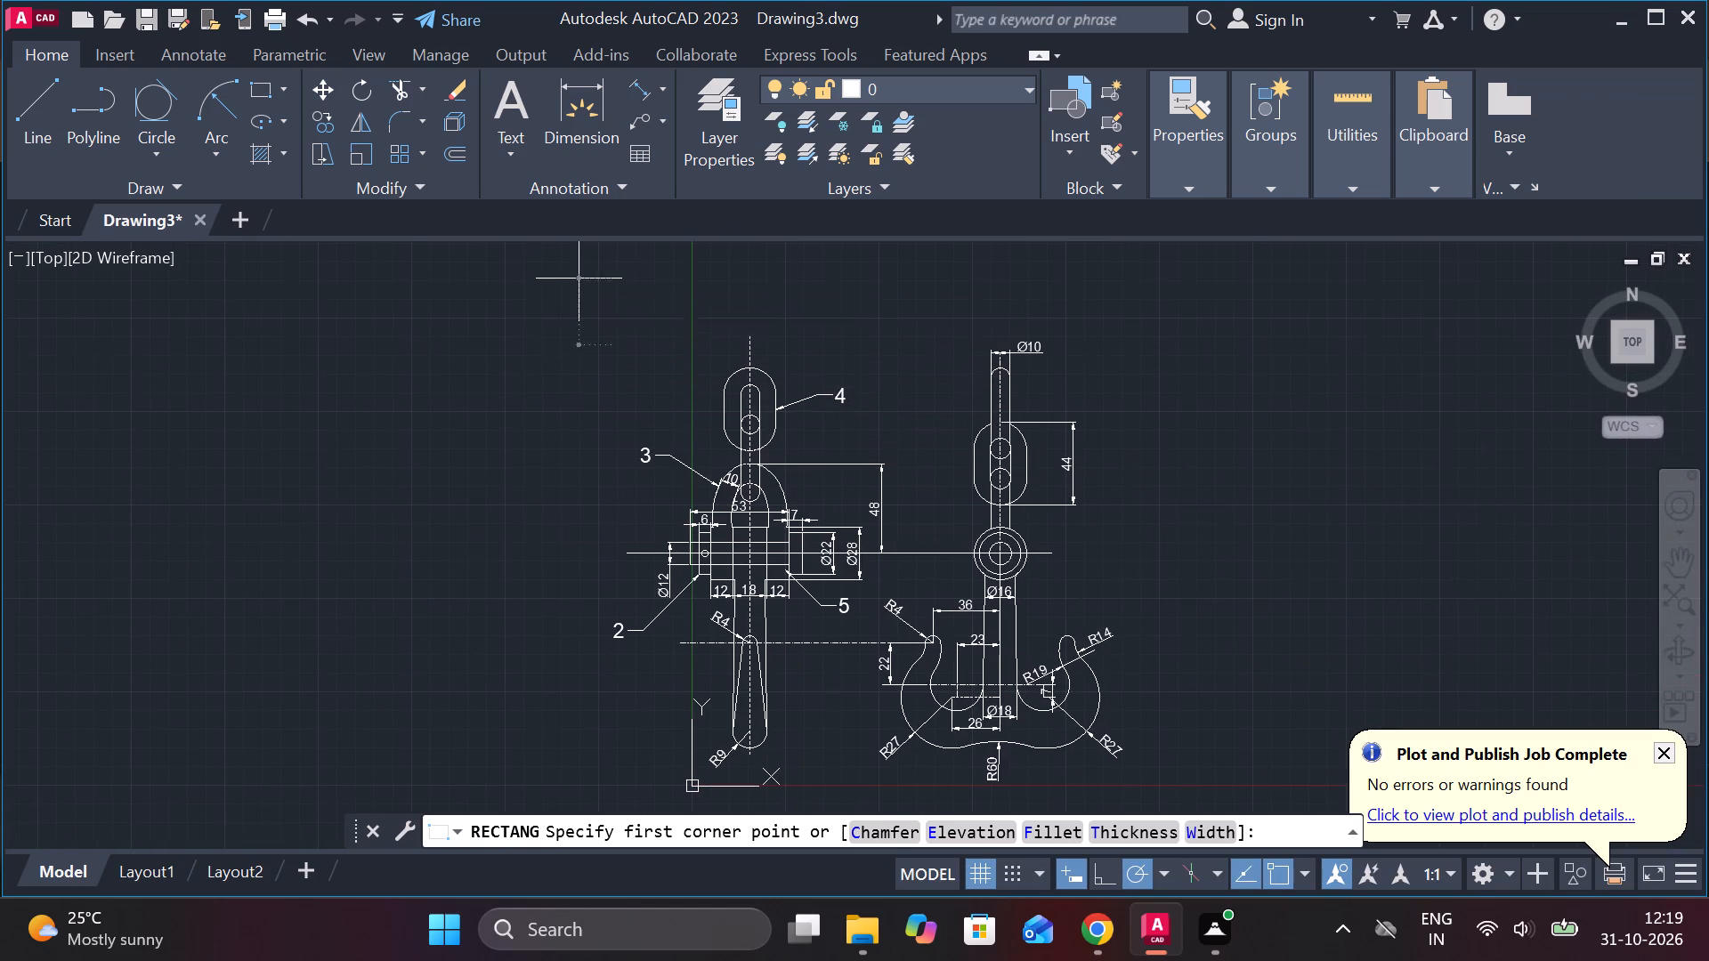
middle_drag(1142, 607, 1106, 357)
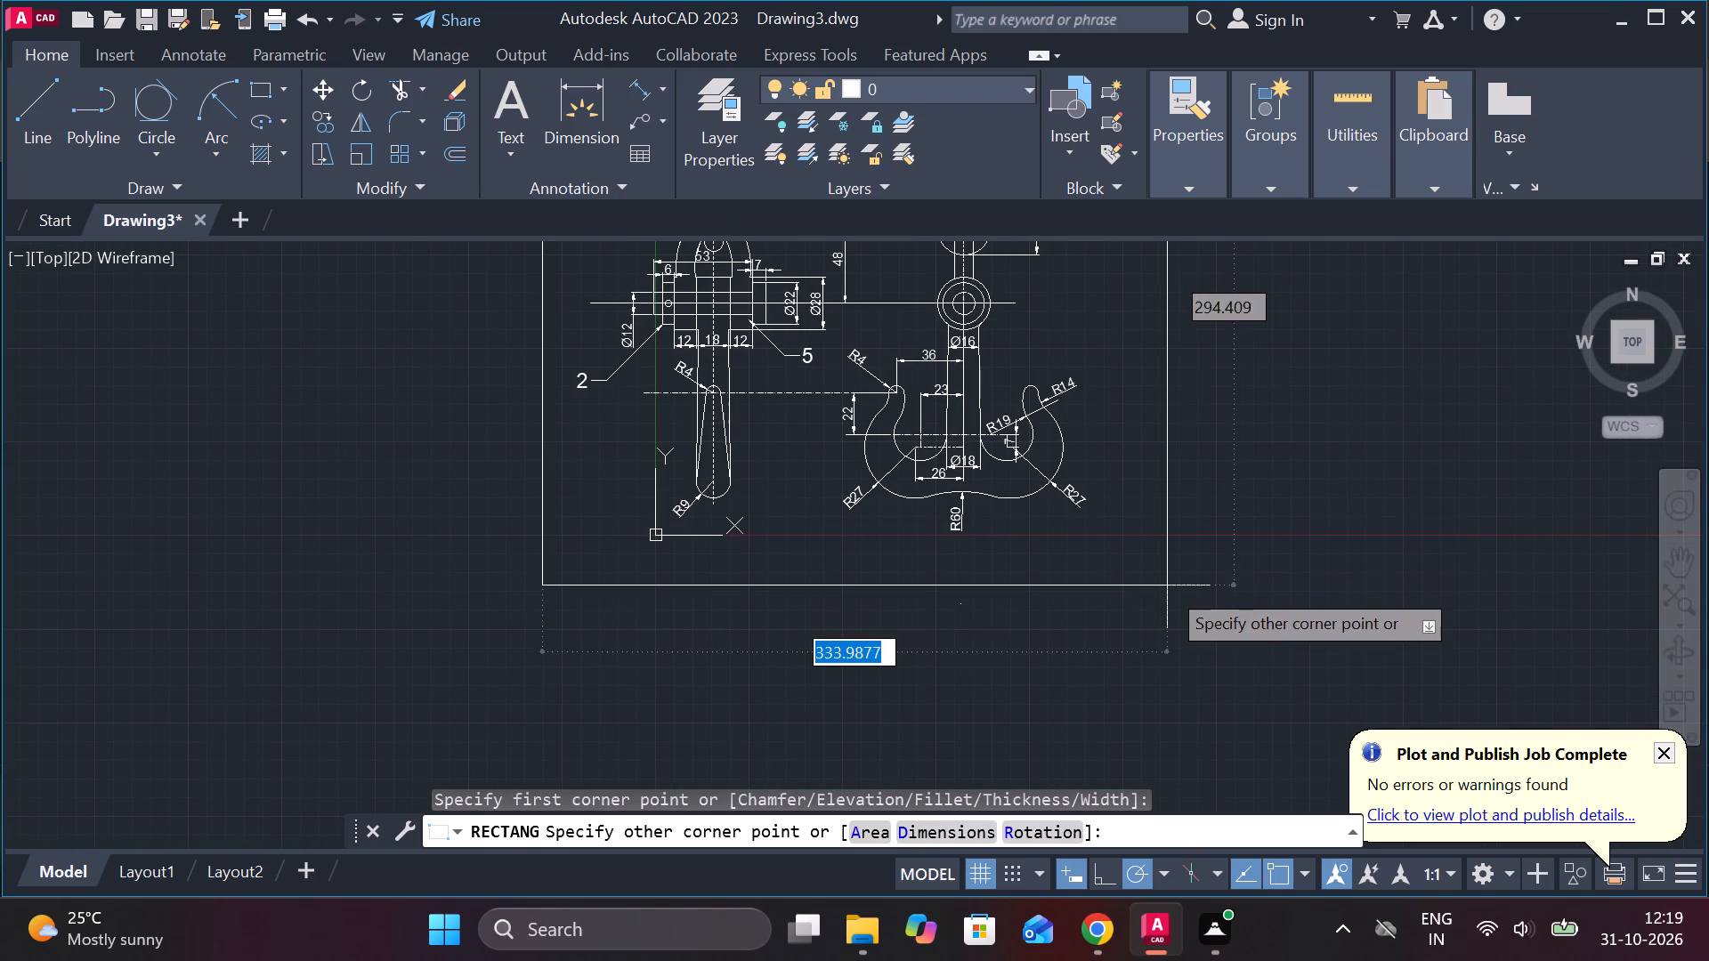
click(1151, 591)
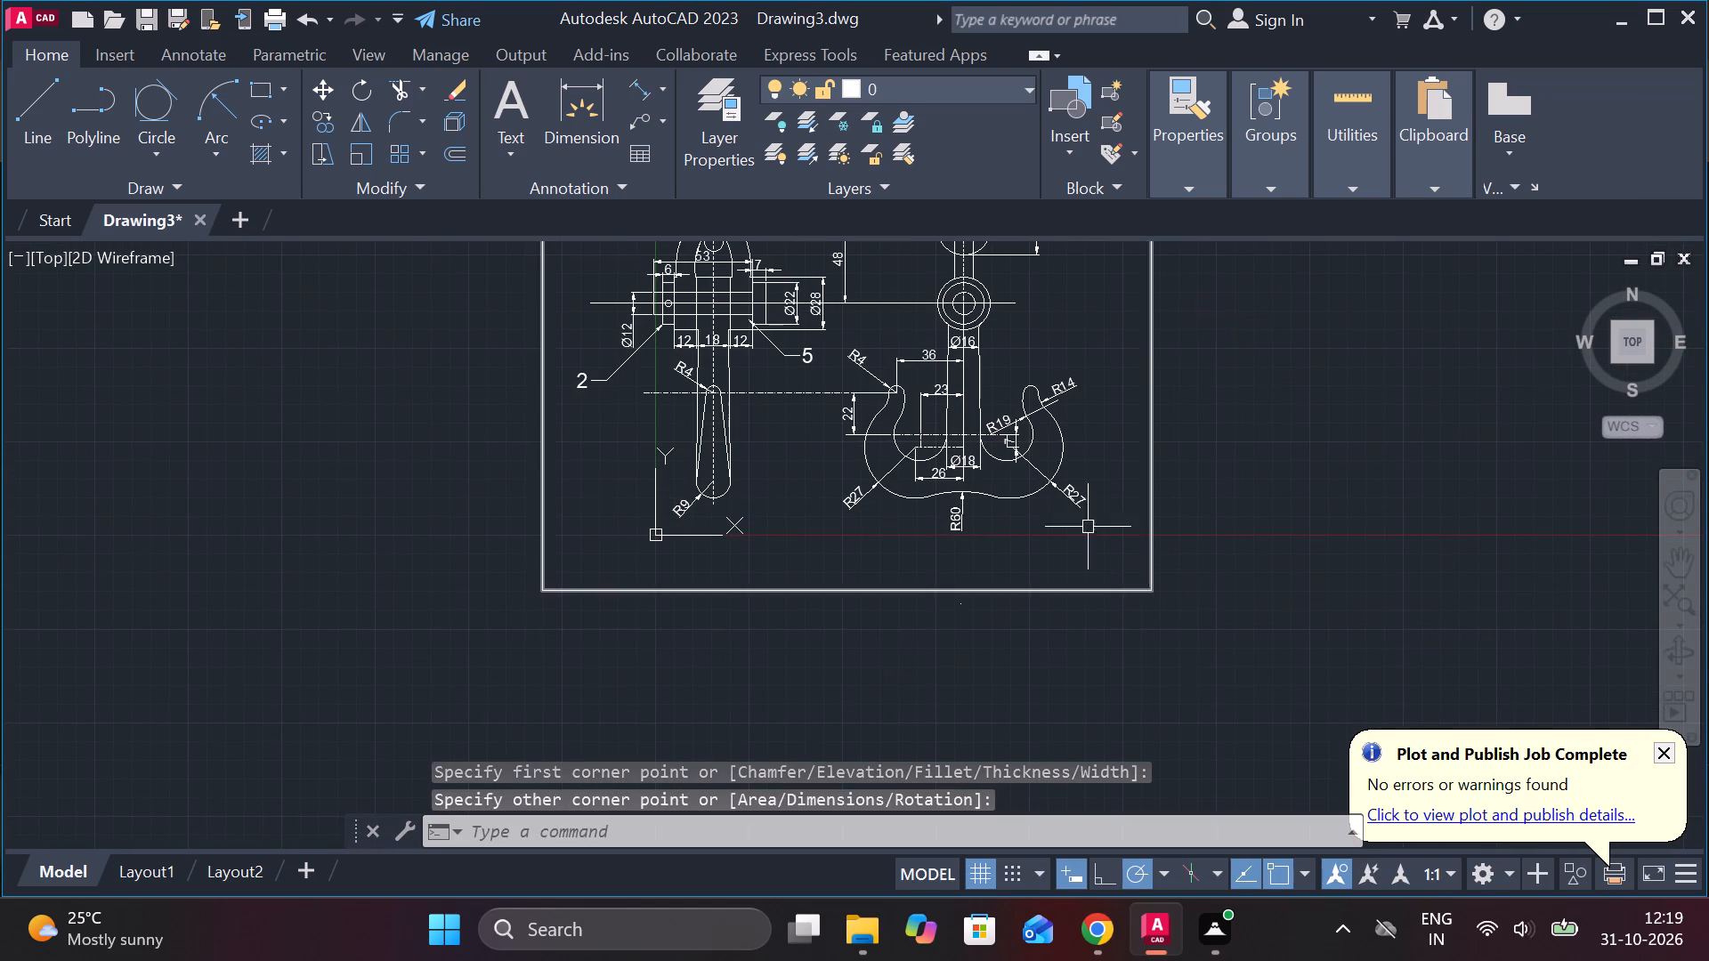
Add a multileader from the outer edge of the hook's lower shank in the side view, beside the R9 end, labelled 1 at text height 8.
click(634, 120)
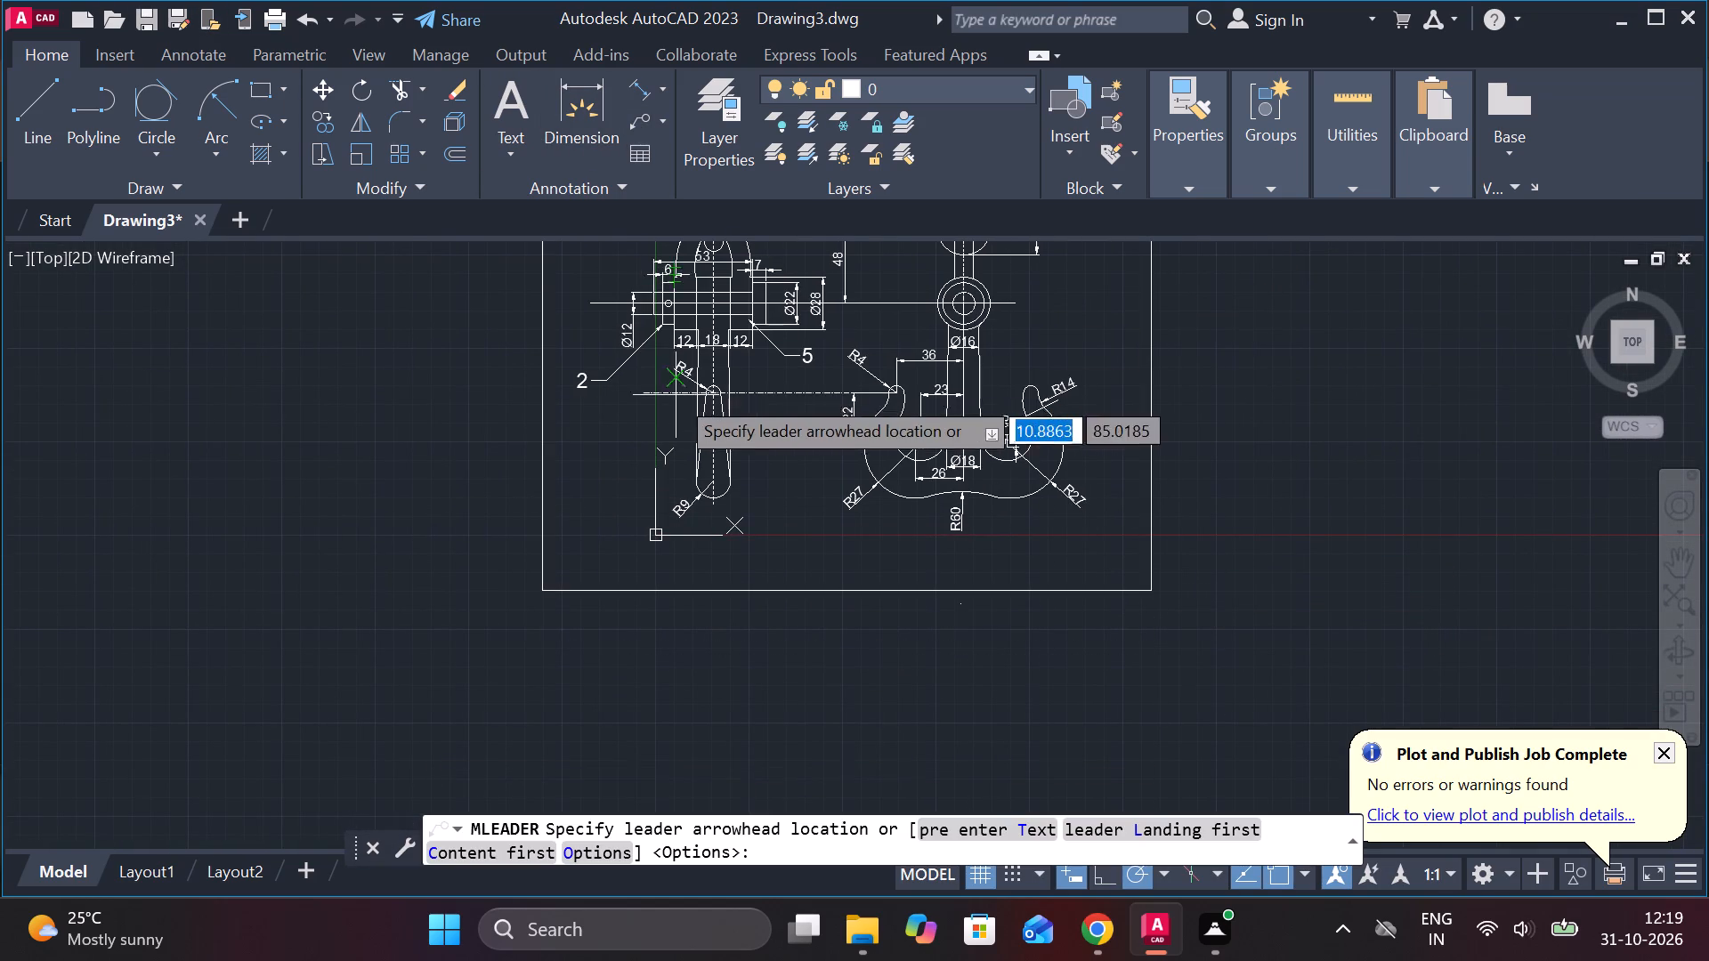
scroll(673, 396, up, 2)
click(723, 555)
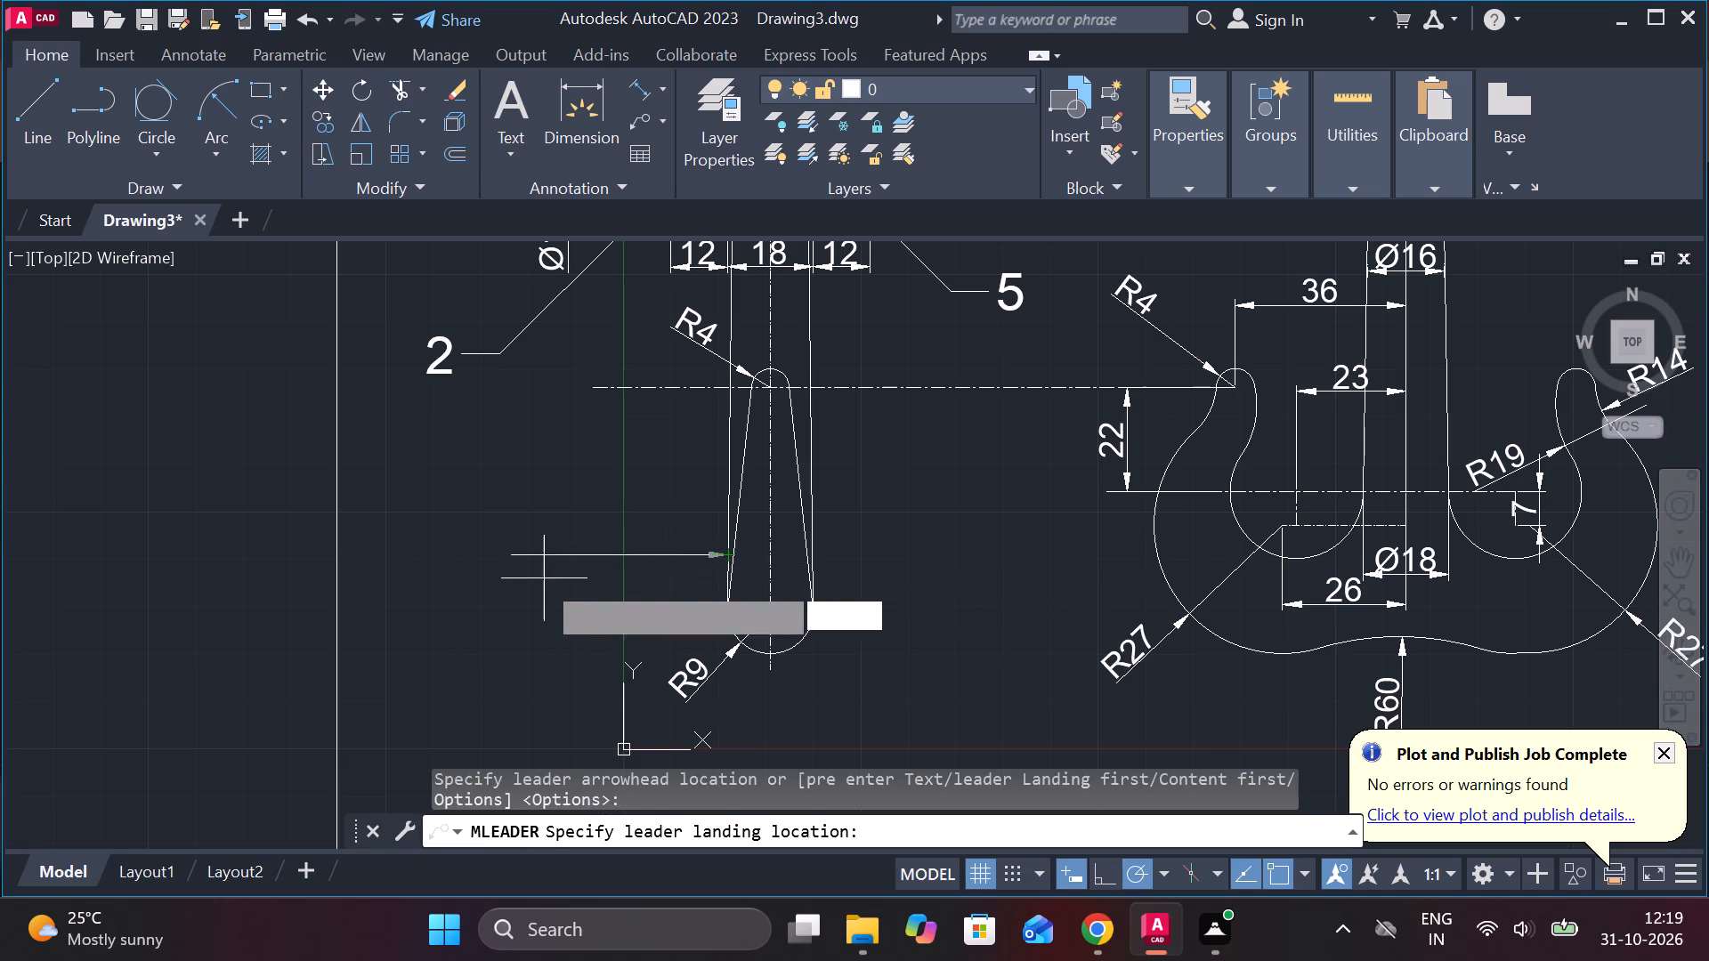
click(540, 584)
click(197, 119)
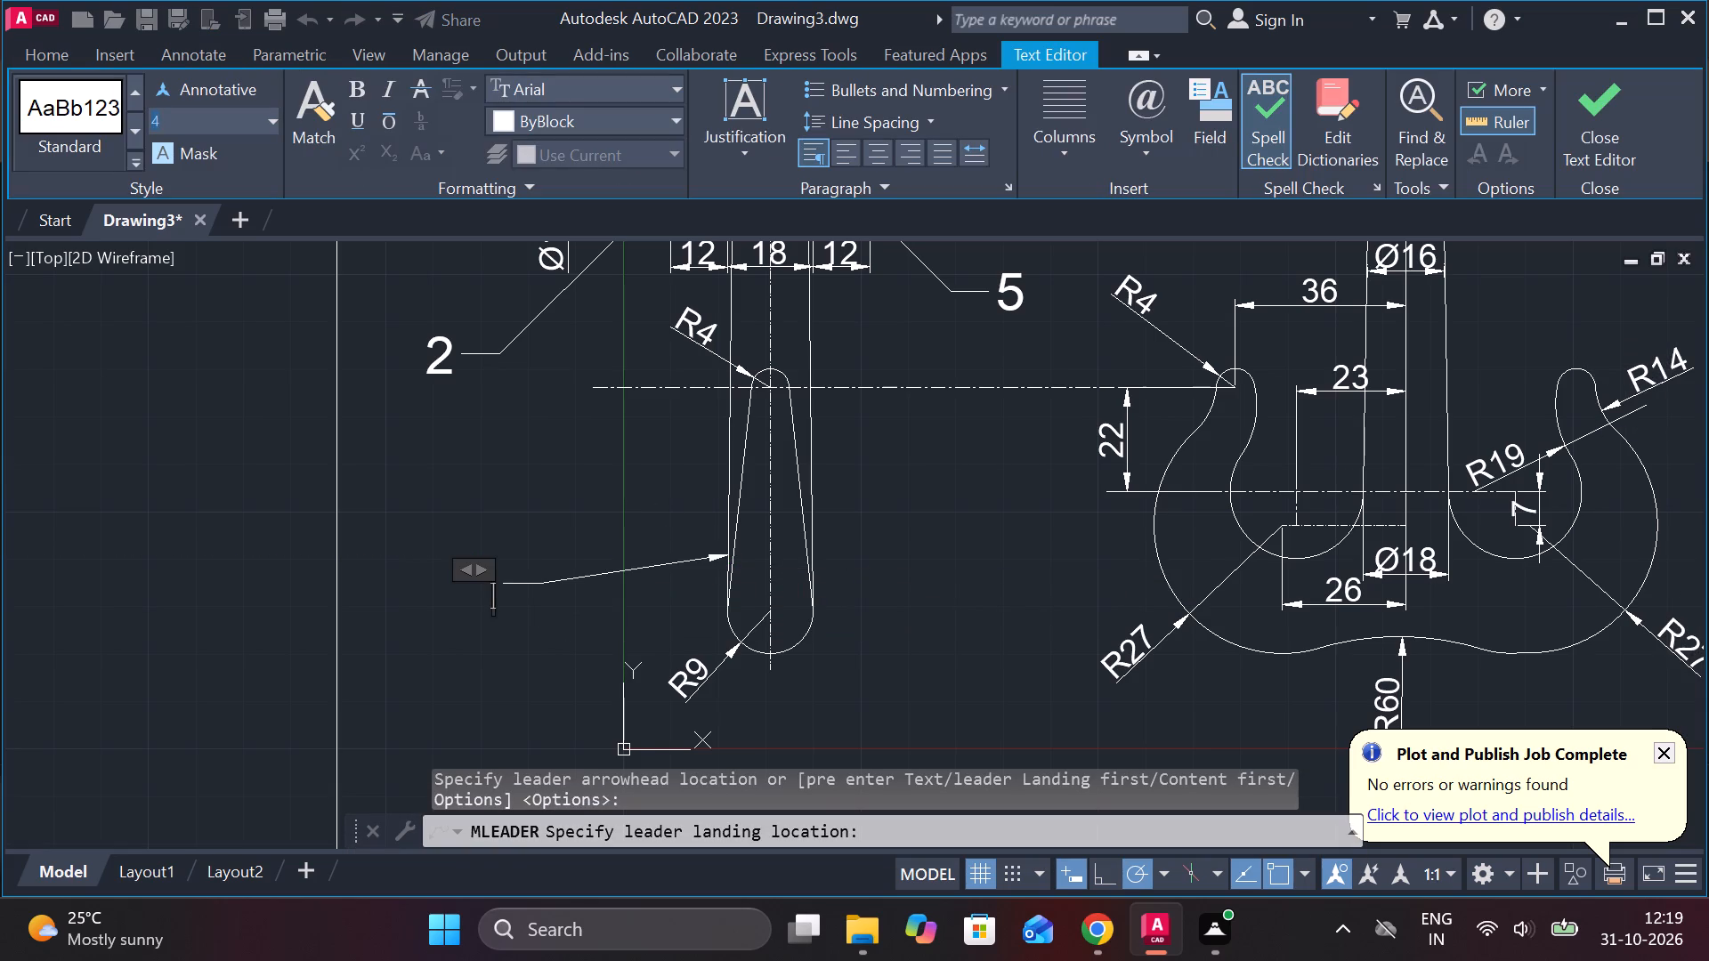
key(8)
key(Return)
key(1)
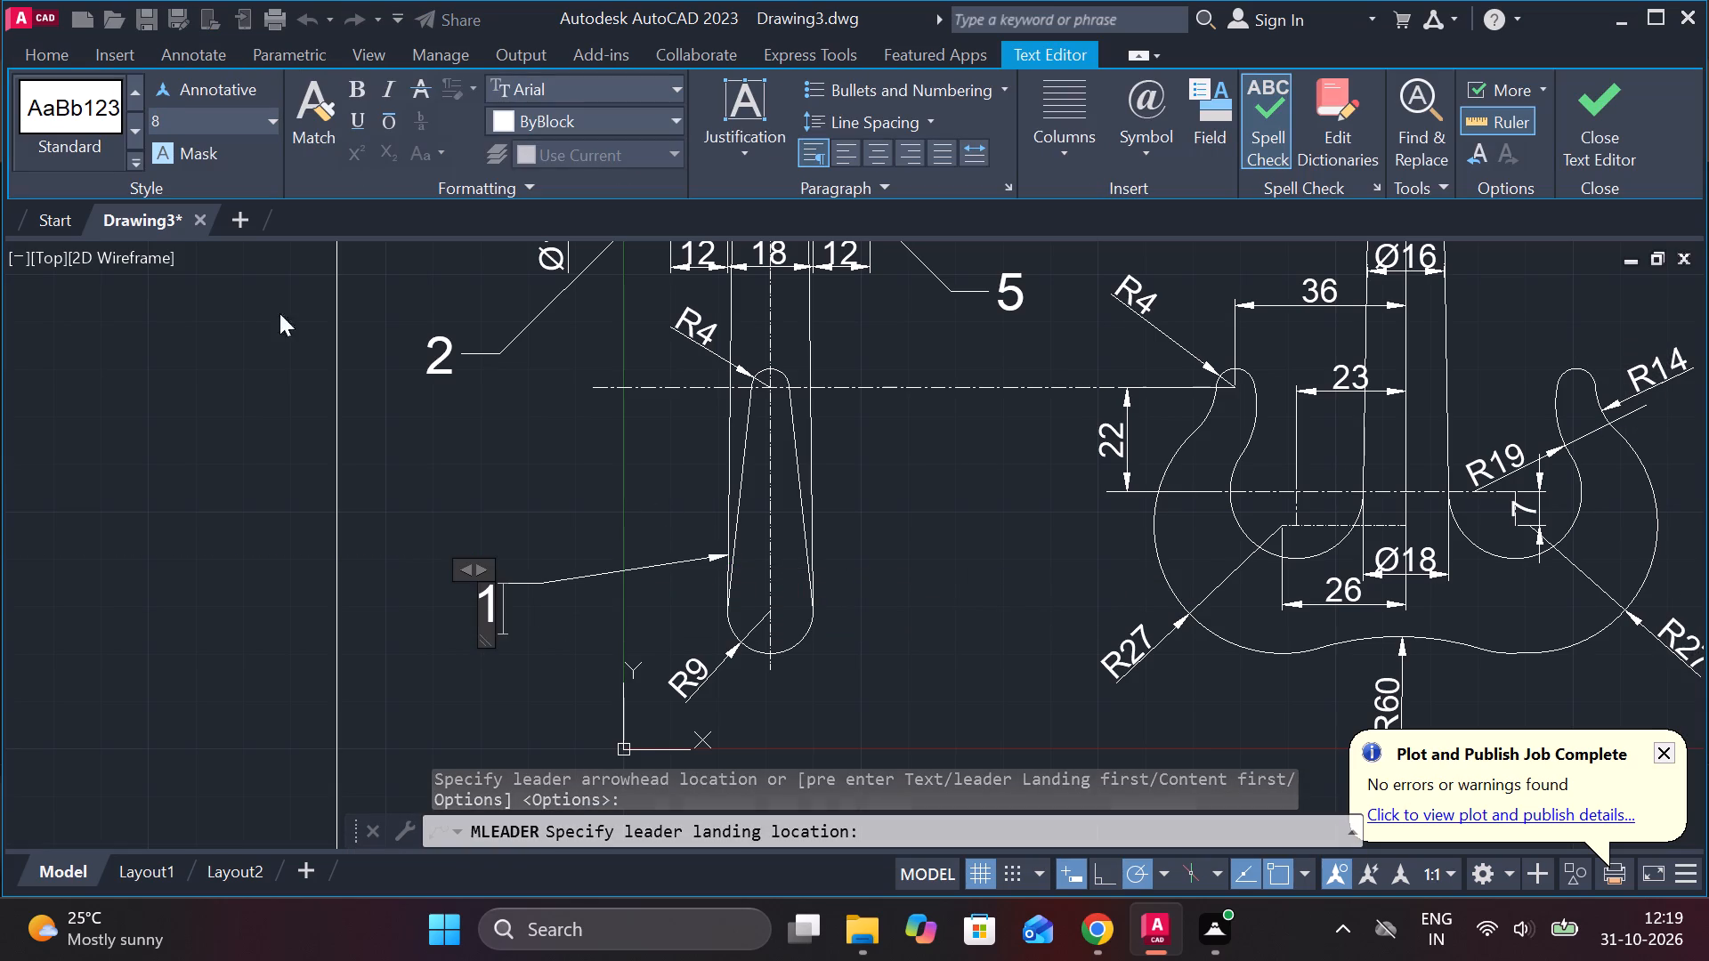
click(1630, 128)
Start a multiline text box just inside the border's top edge, above the chain links, with text height 10.
scroll(1329, 377, down, 2)
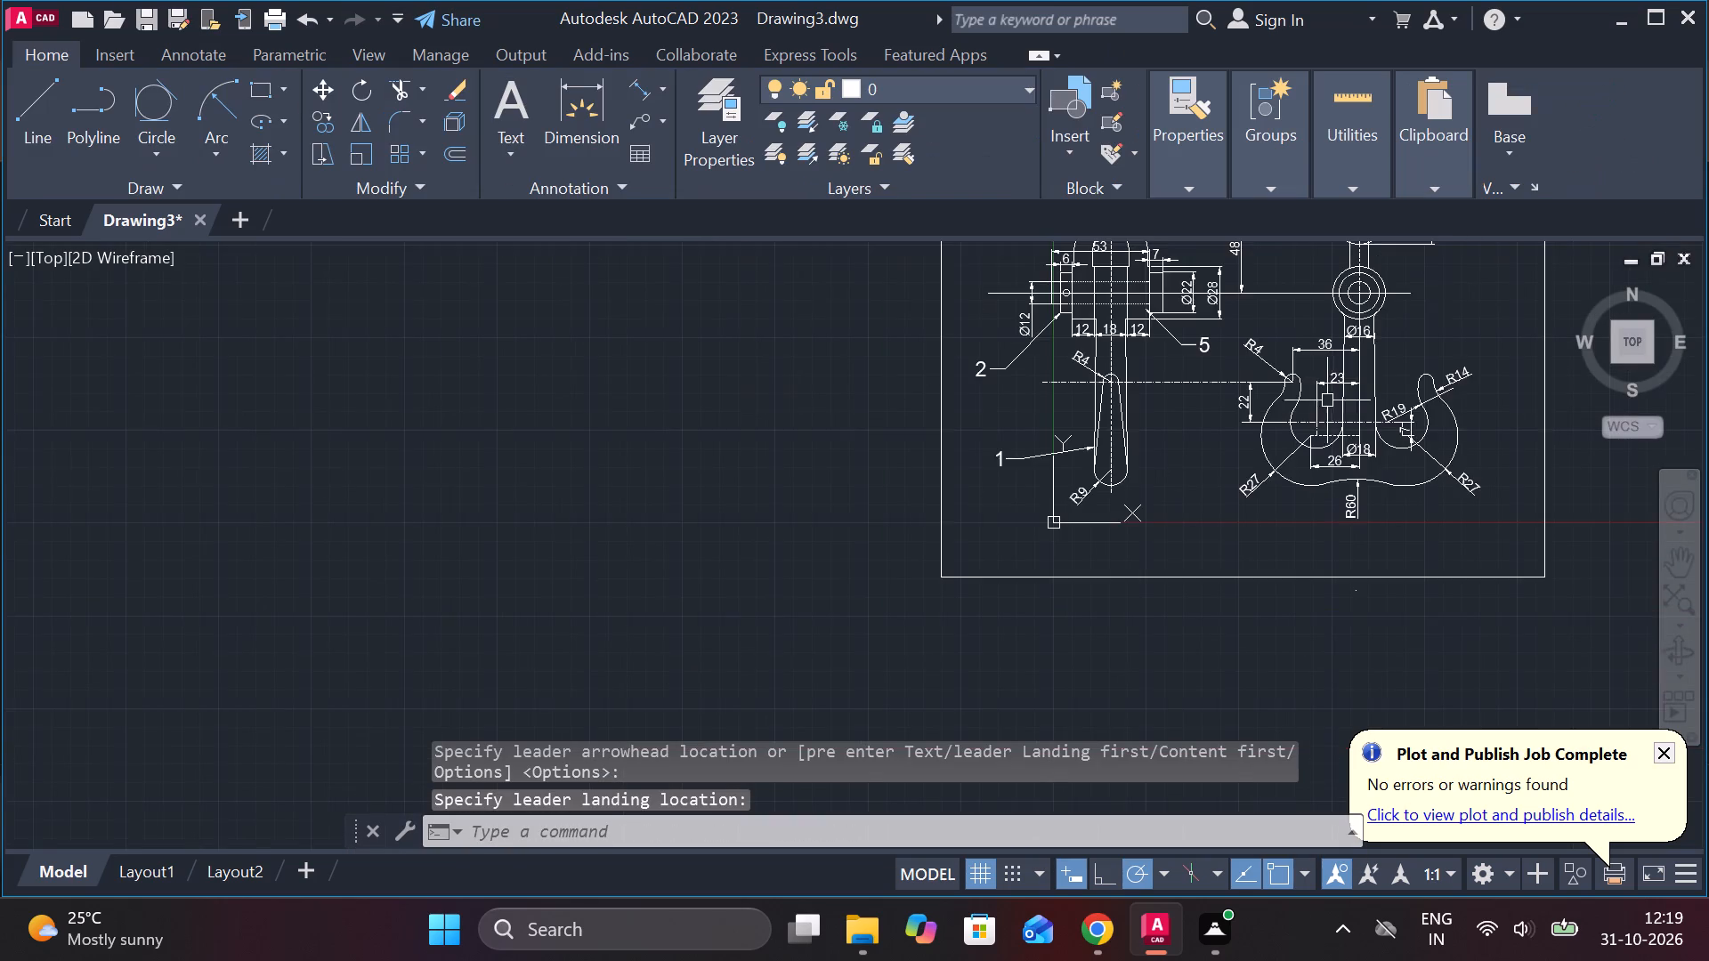
middle_drag(1325, 408, 1184, 674)
scroll(1133, 333, up, 1)
middle_drag(1133, 333, 1097, 409)
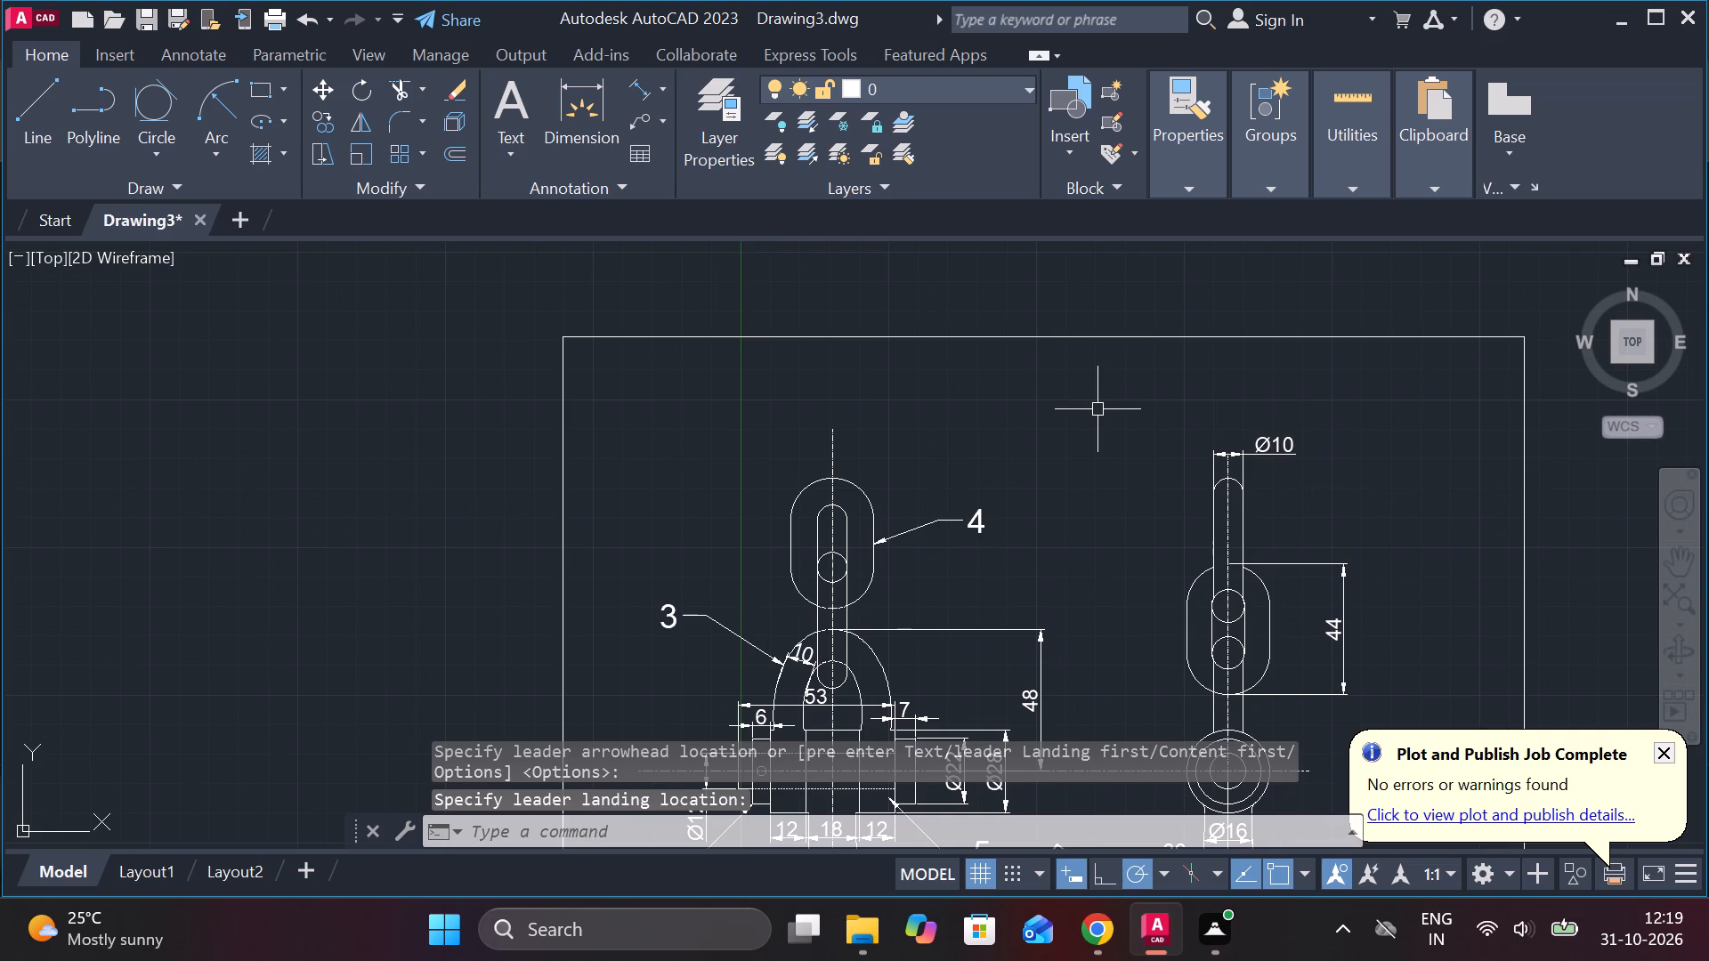
text(mt)
key(space)
click(938, 367)
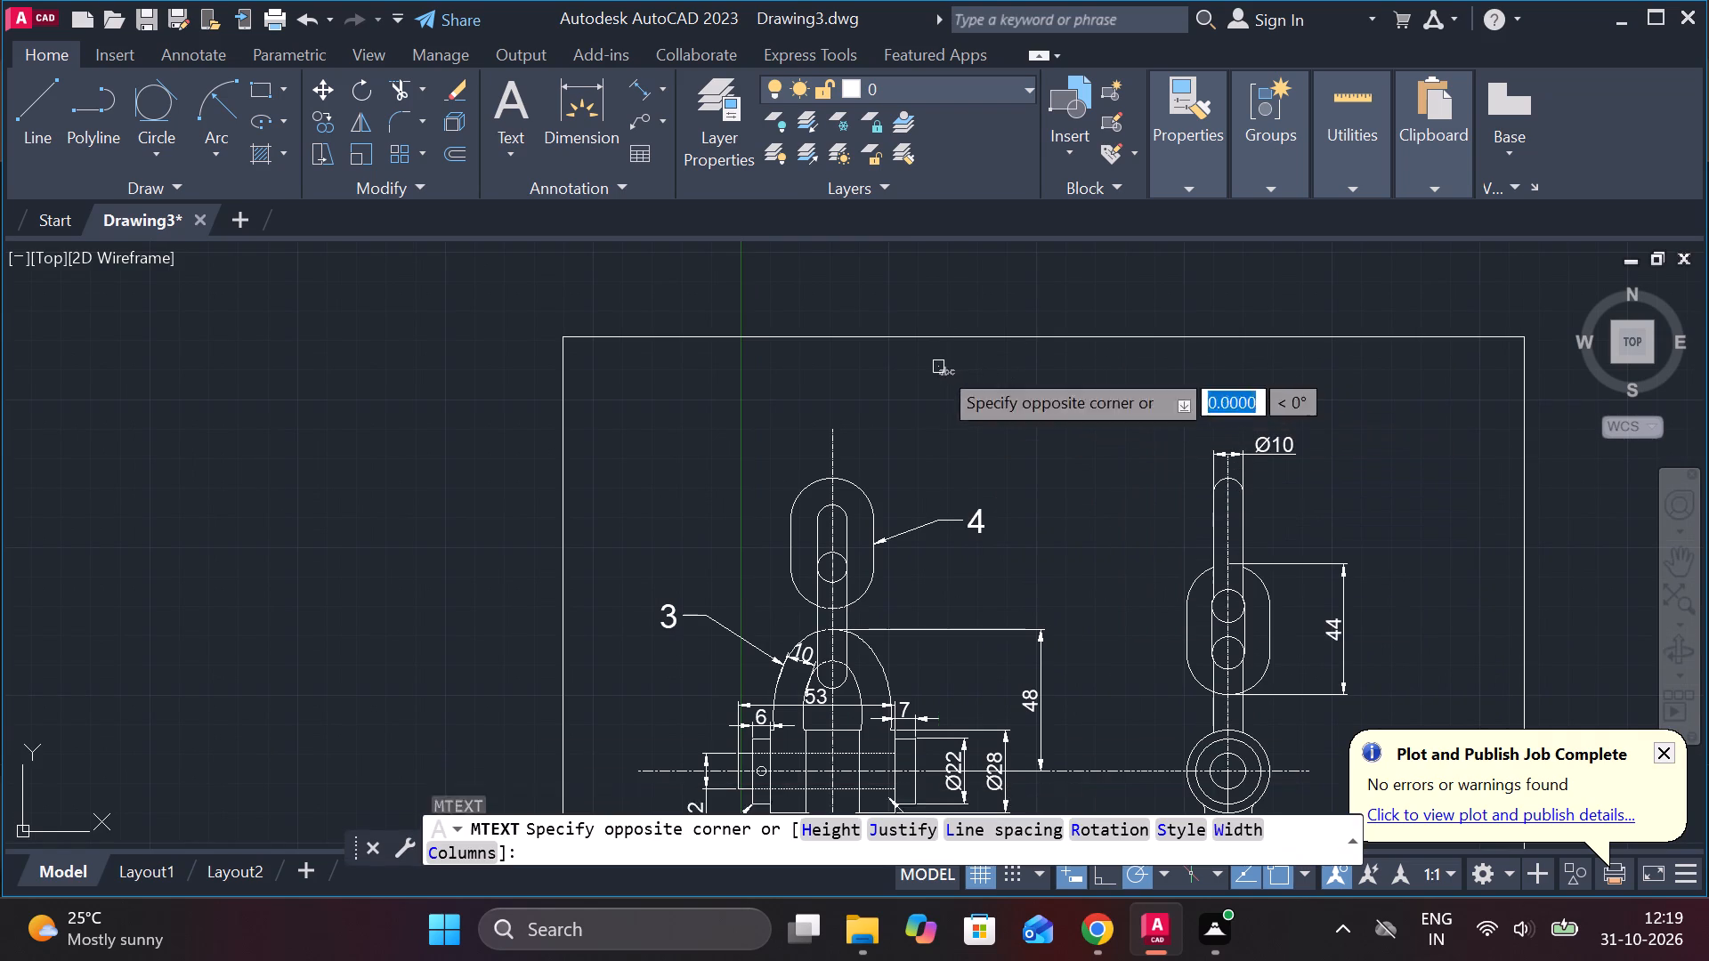
click(1363, 412)
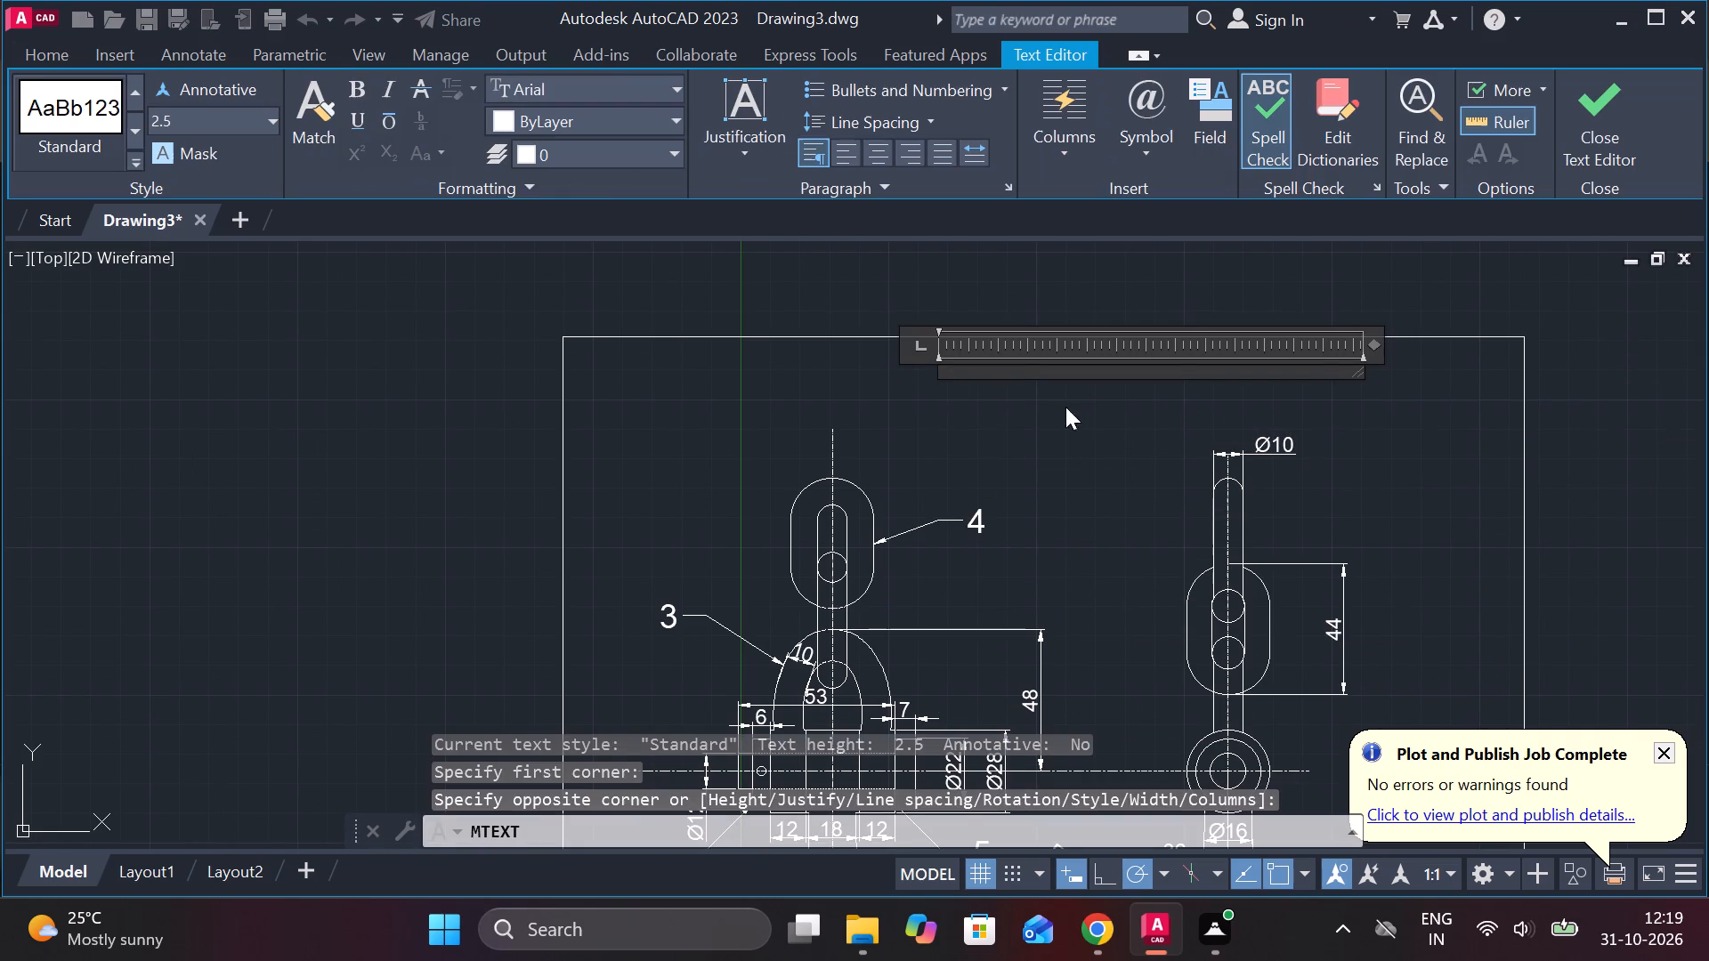
click(245, 127)
text(10)
key(Return)
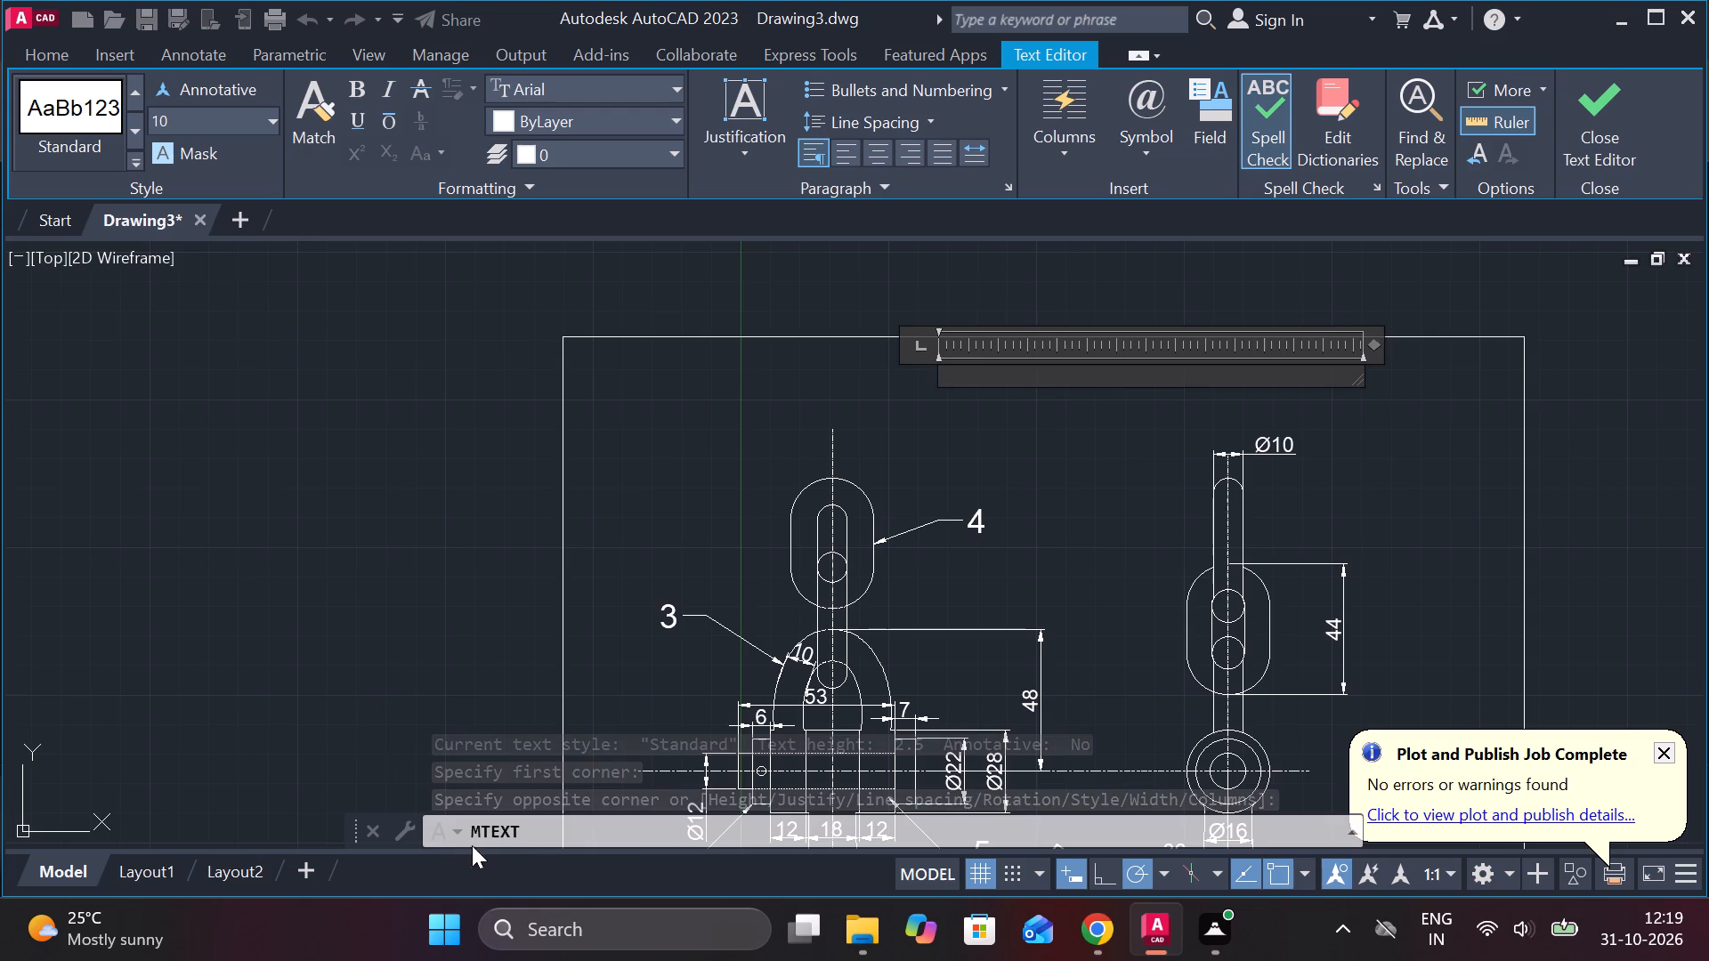
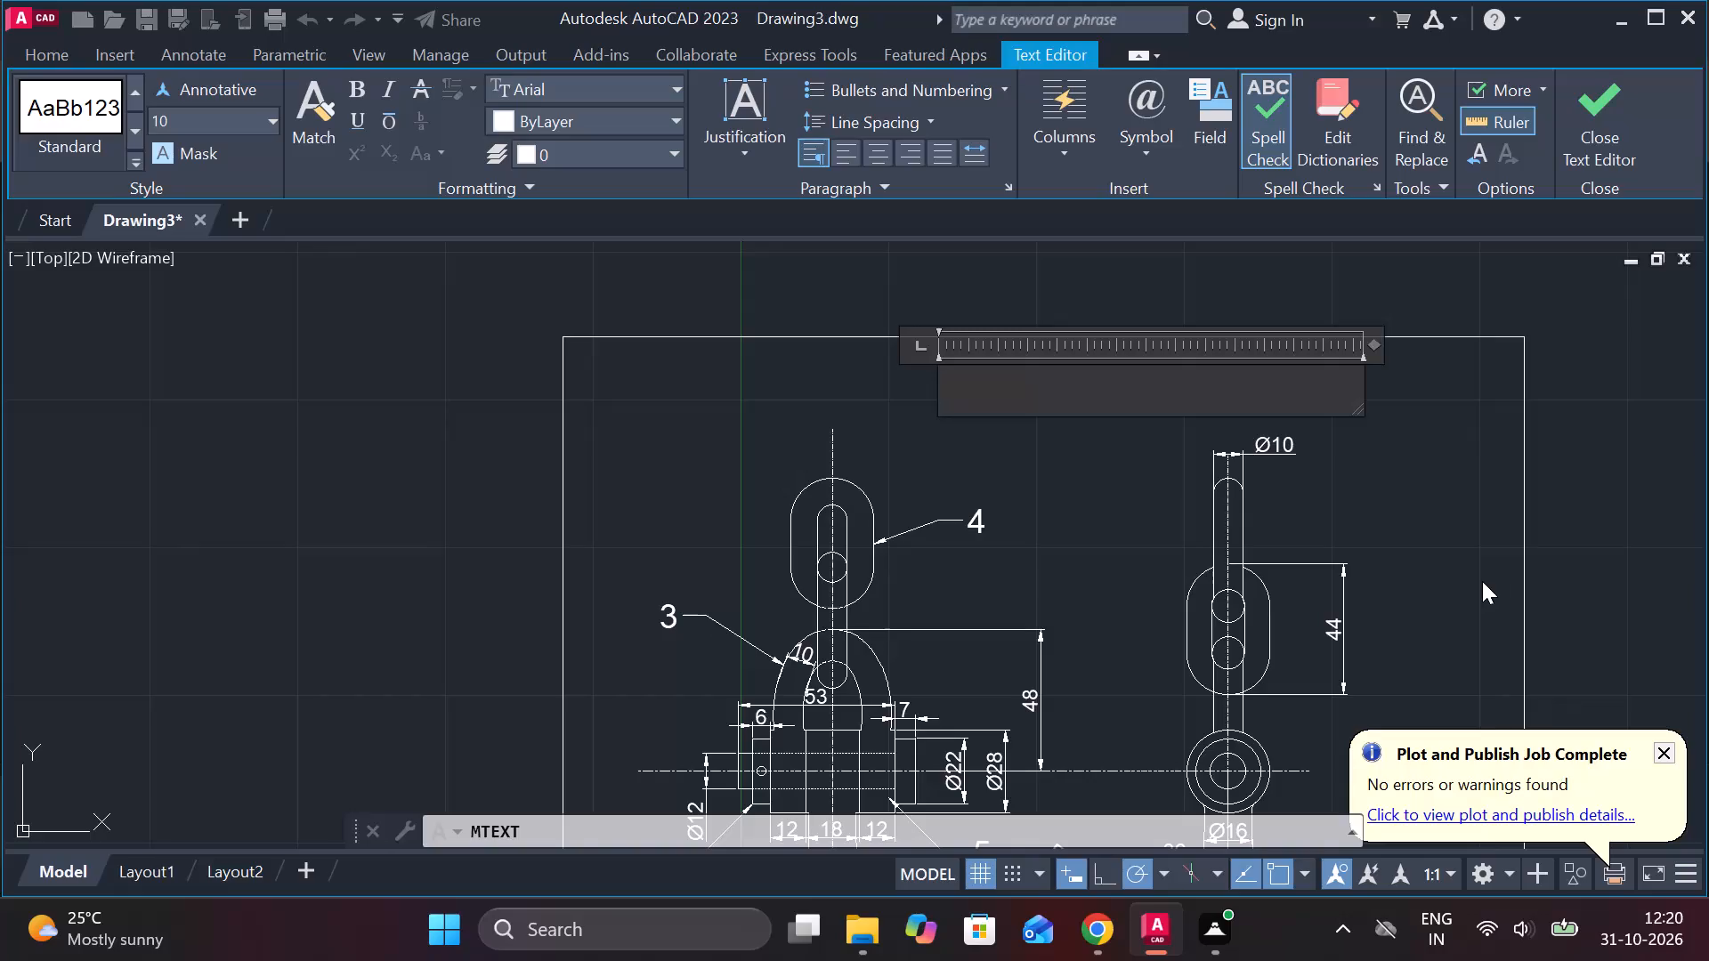
Enter DOUBLE CHAIN HOOK as the title text and finish editing it.
text(DOUBLE CHAIN HOOK)
click(1596, 109)
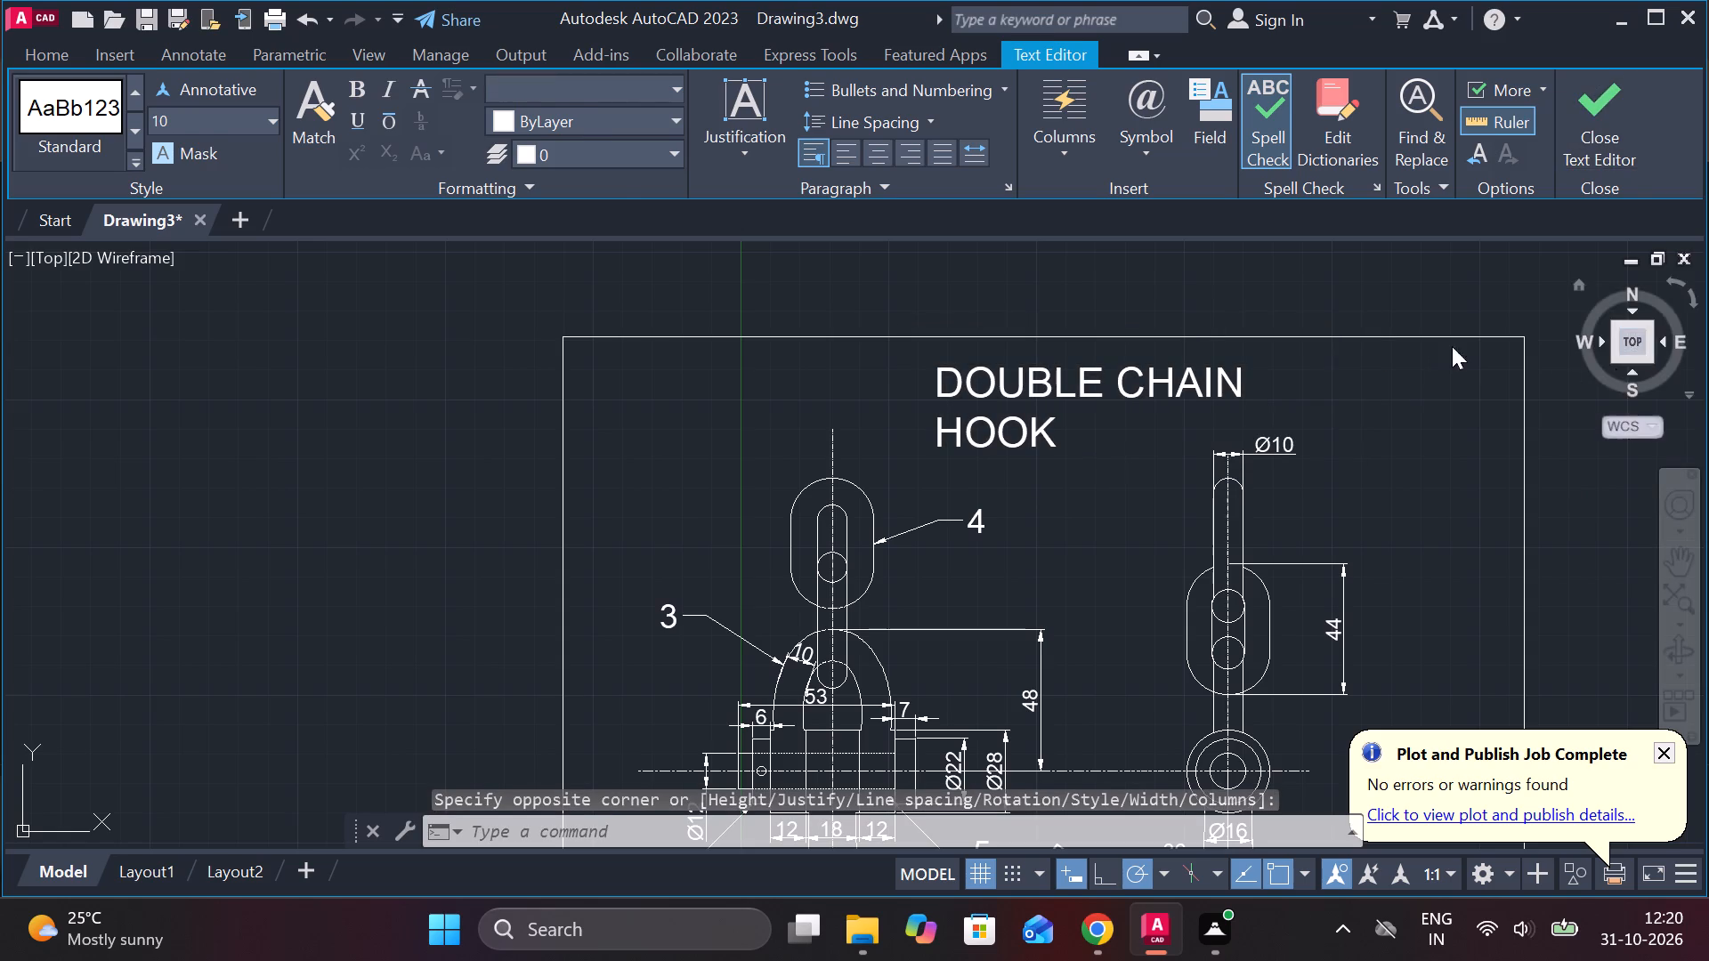
Widen the title's text frame so the title fits on one line, and shift it about 41 units left inside the border.
click(1221, 365)
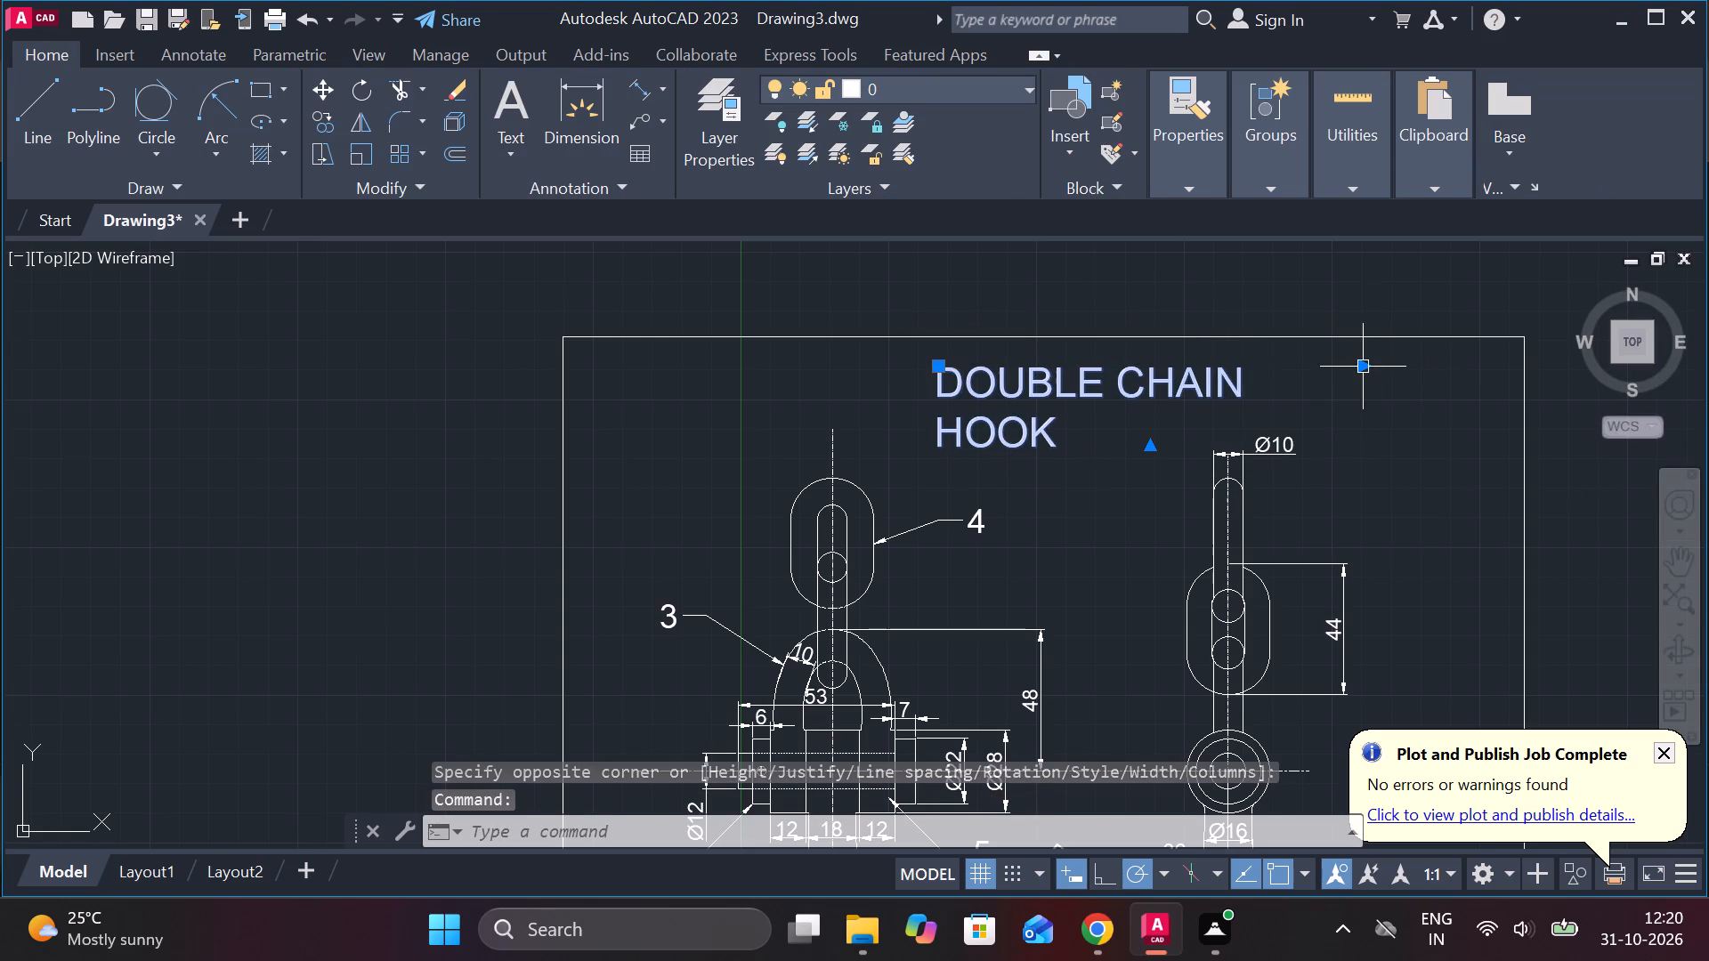
click(1362, 369)
click(1491, 372)
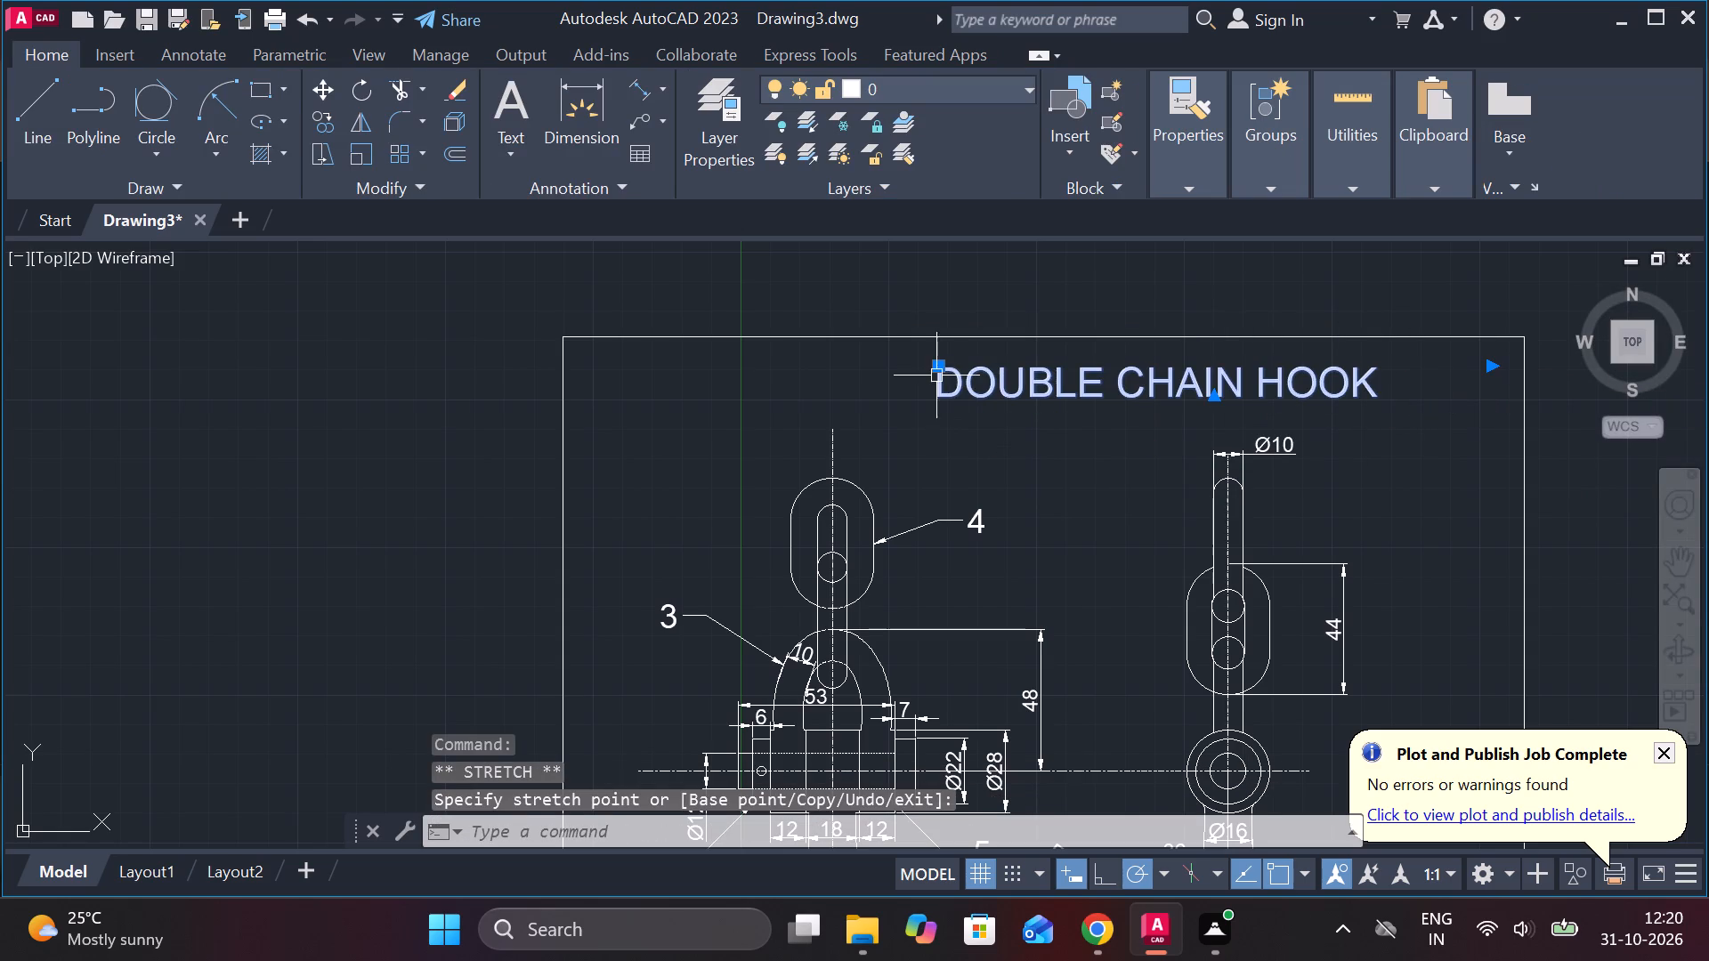
click(936, 362)
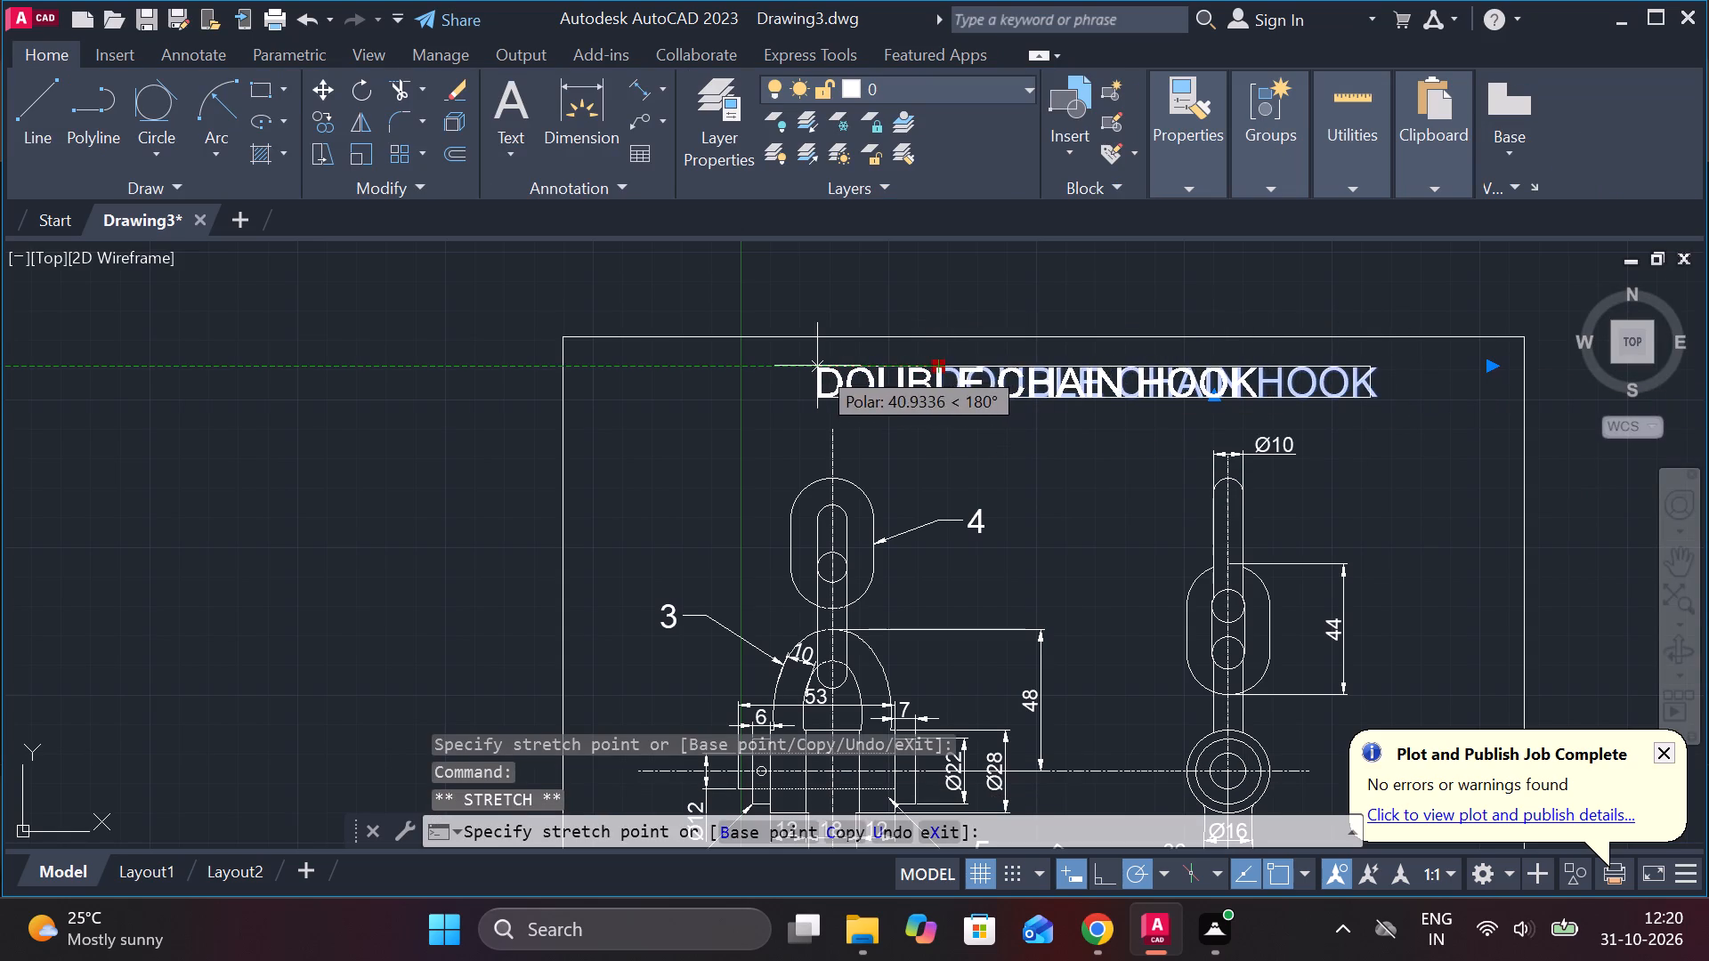
click(817, 366)
key(Escape)
Save the drawing in Documents as DOUBLE CHAIN HOOK in AutoCAD 2018 Drawing format.
key(ctrl+s)
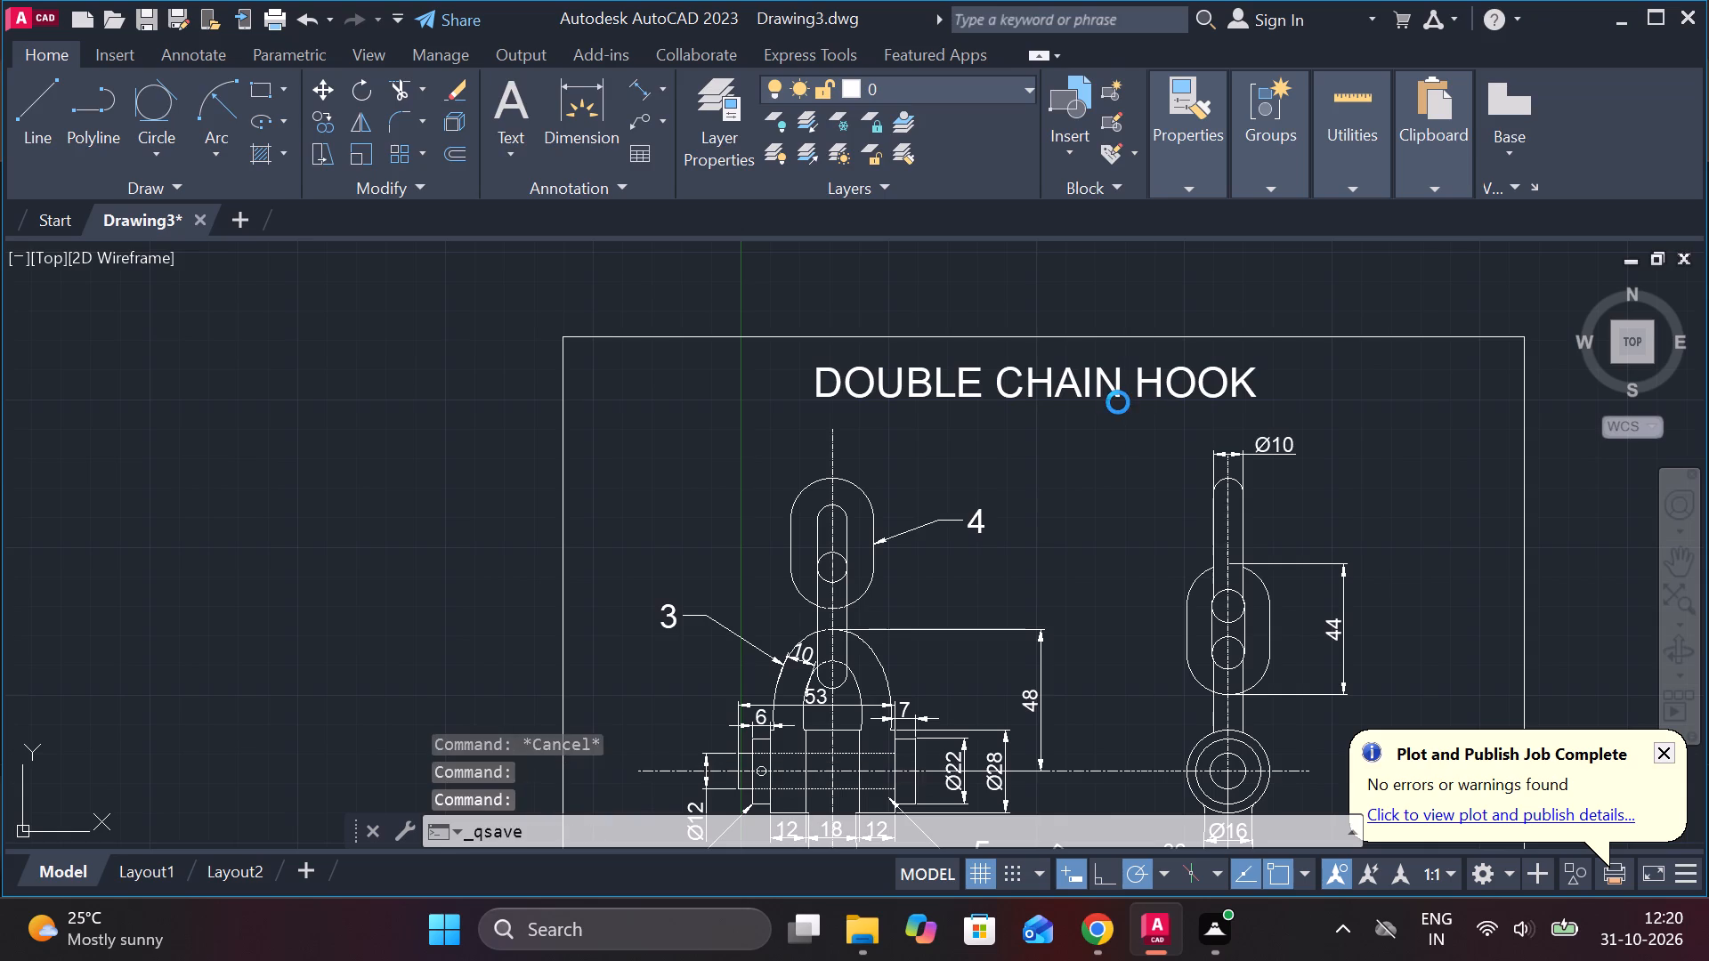
text(DOUBLE CHAIN HOOK)
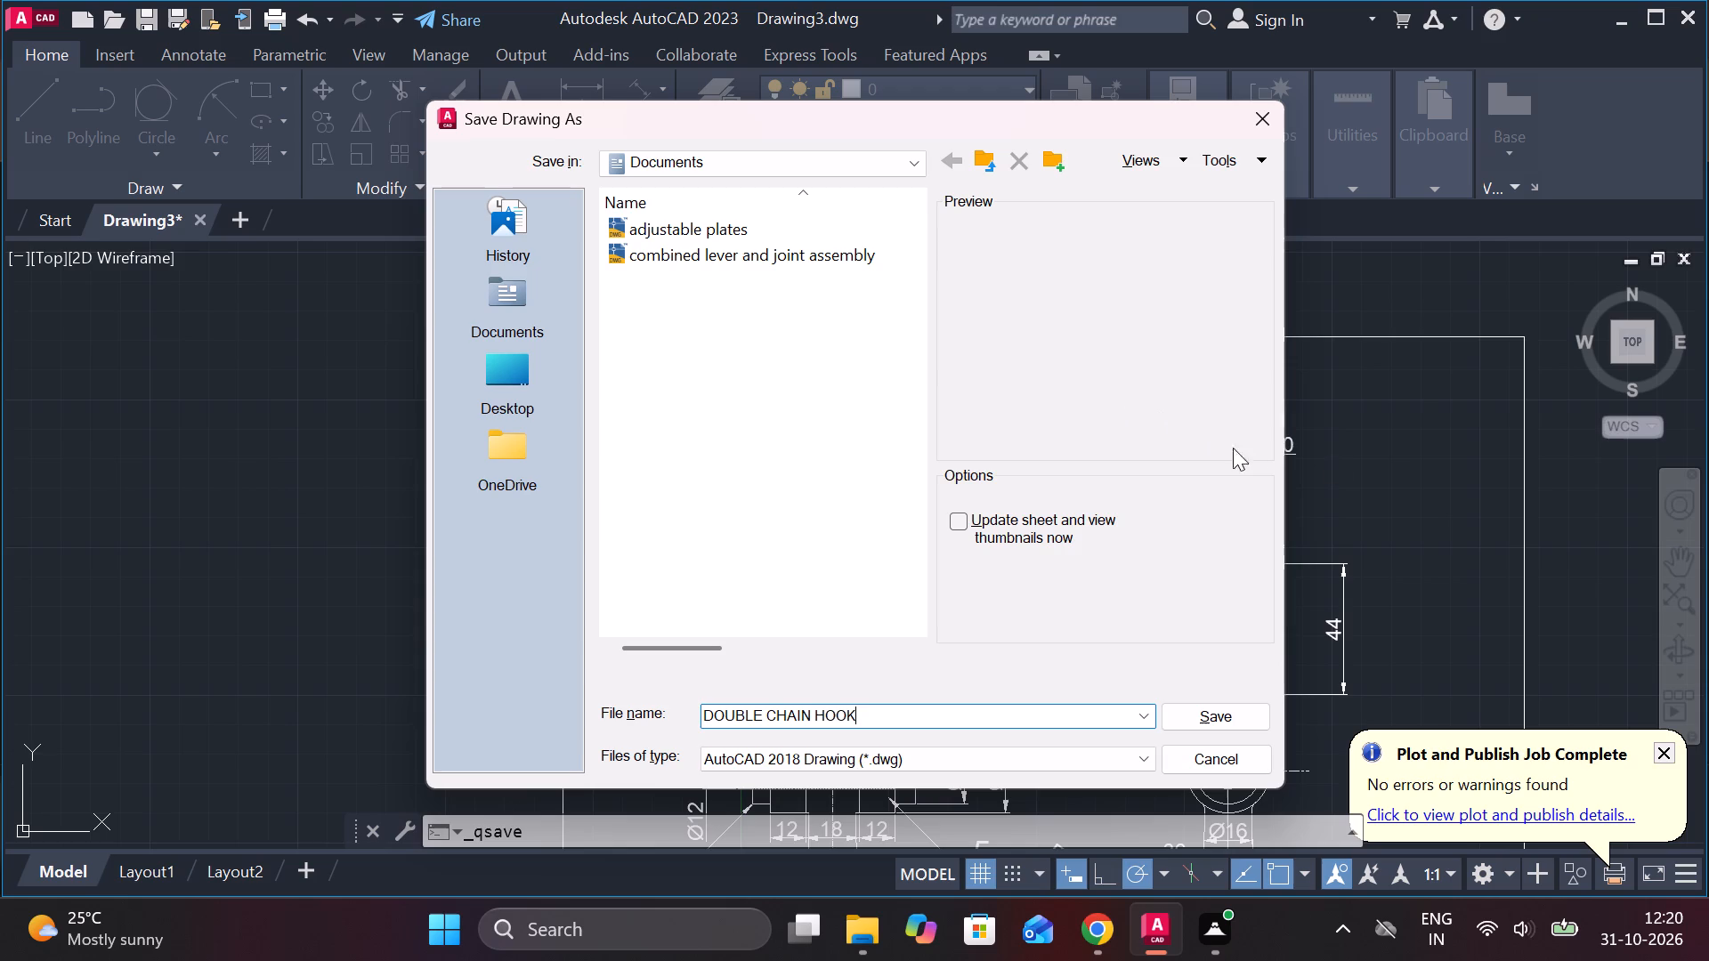
click(1226, 707)
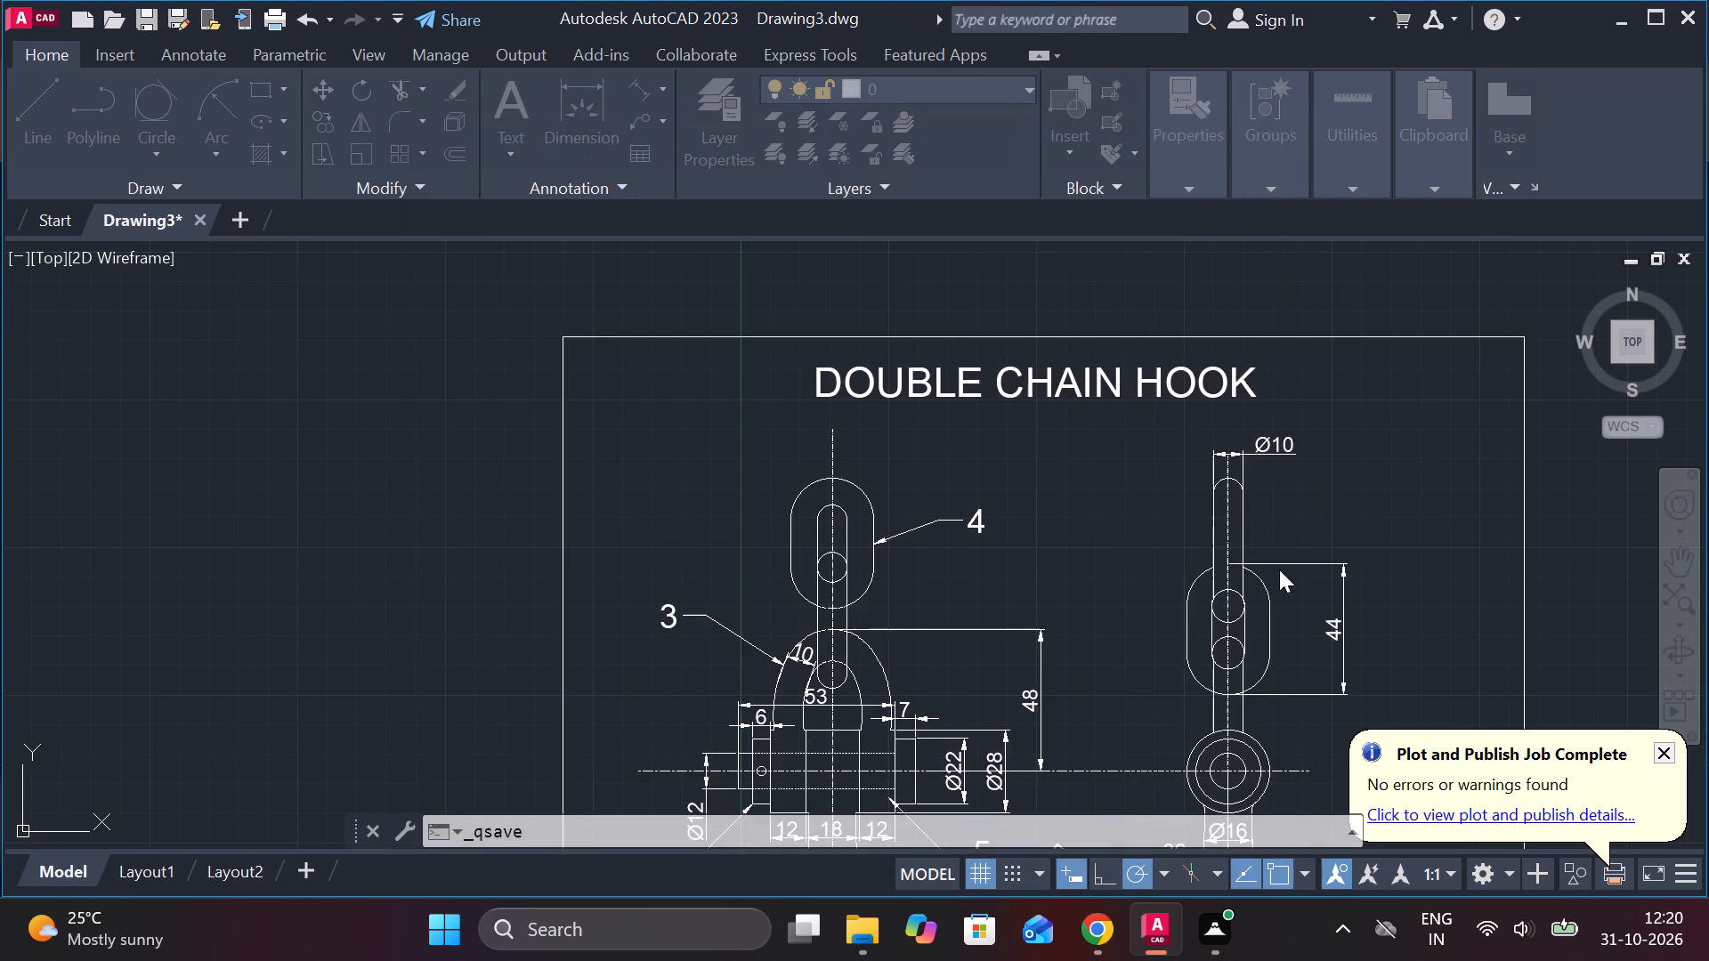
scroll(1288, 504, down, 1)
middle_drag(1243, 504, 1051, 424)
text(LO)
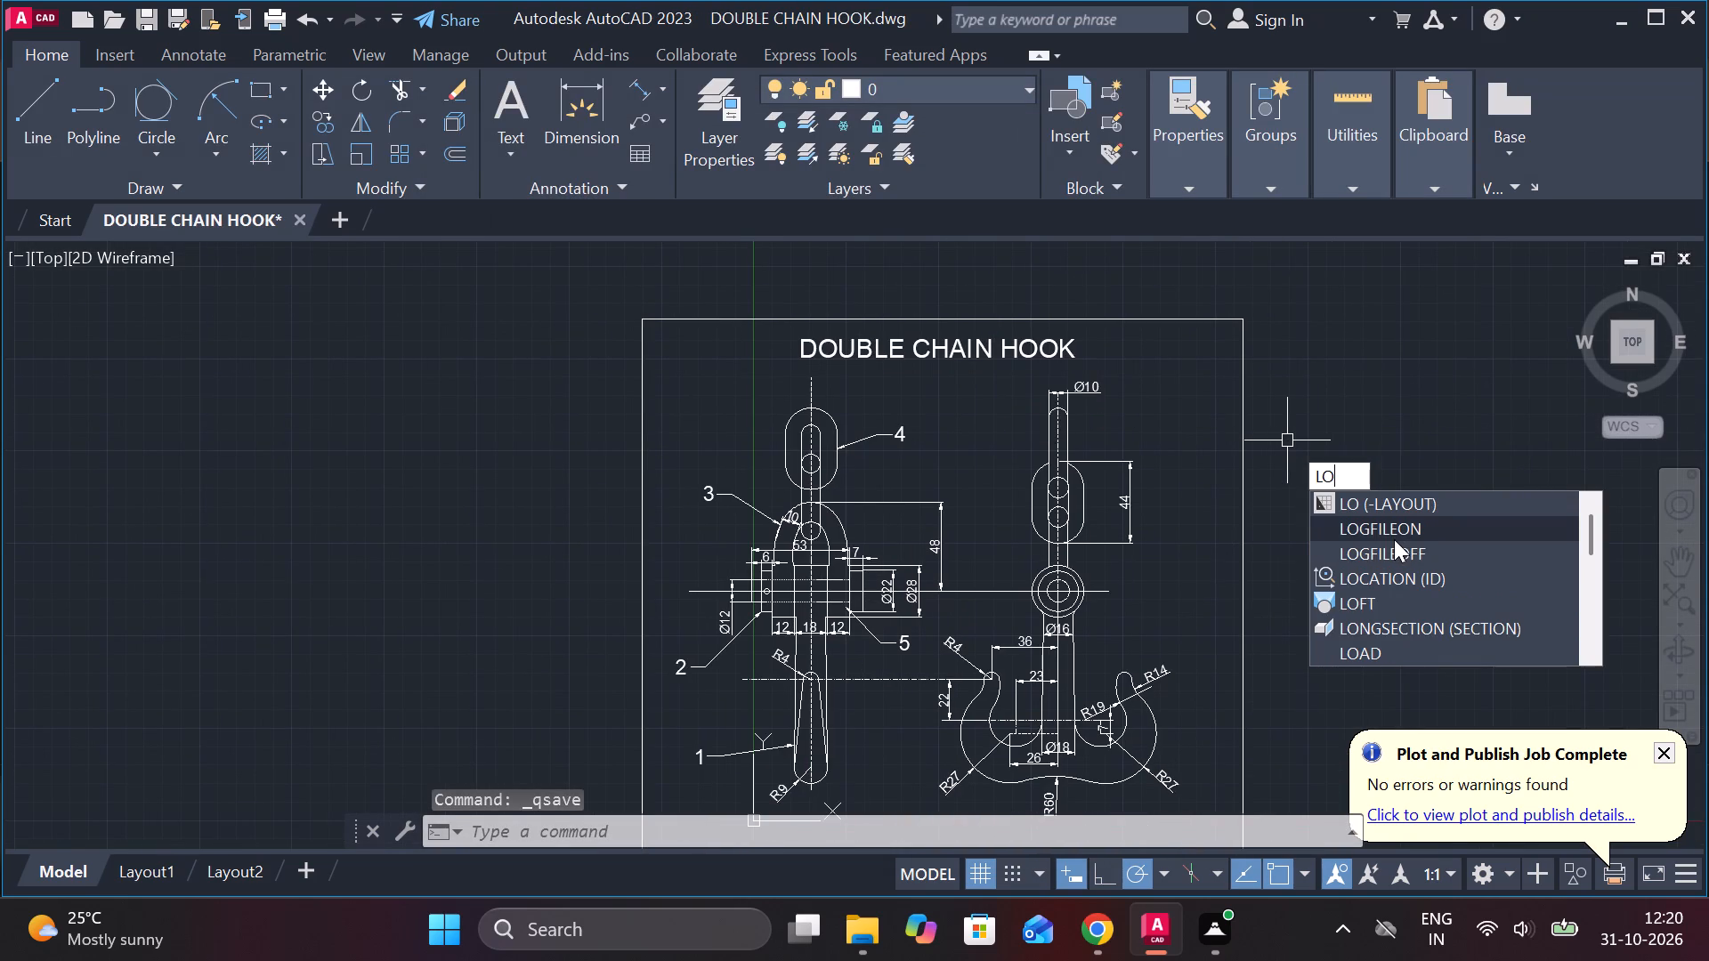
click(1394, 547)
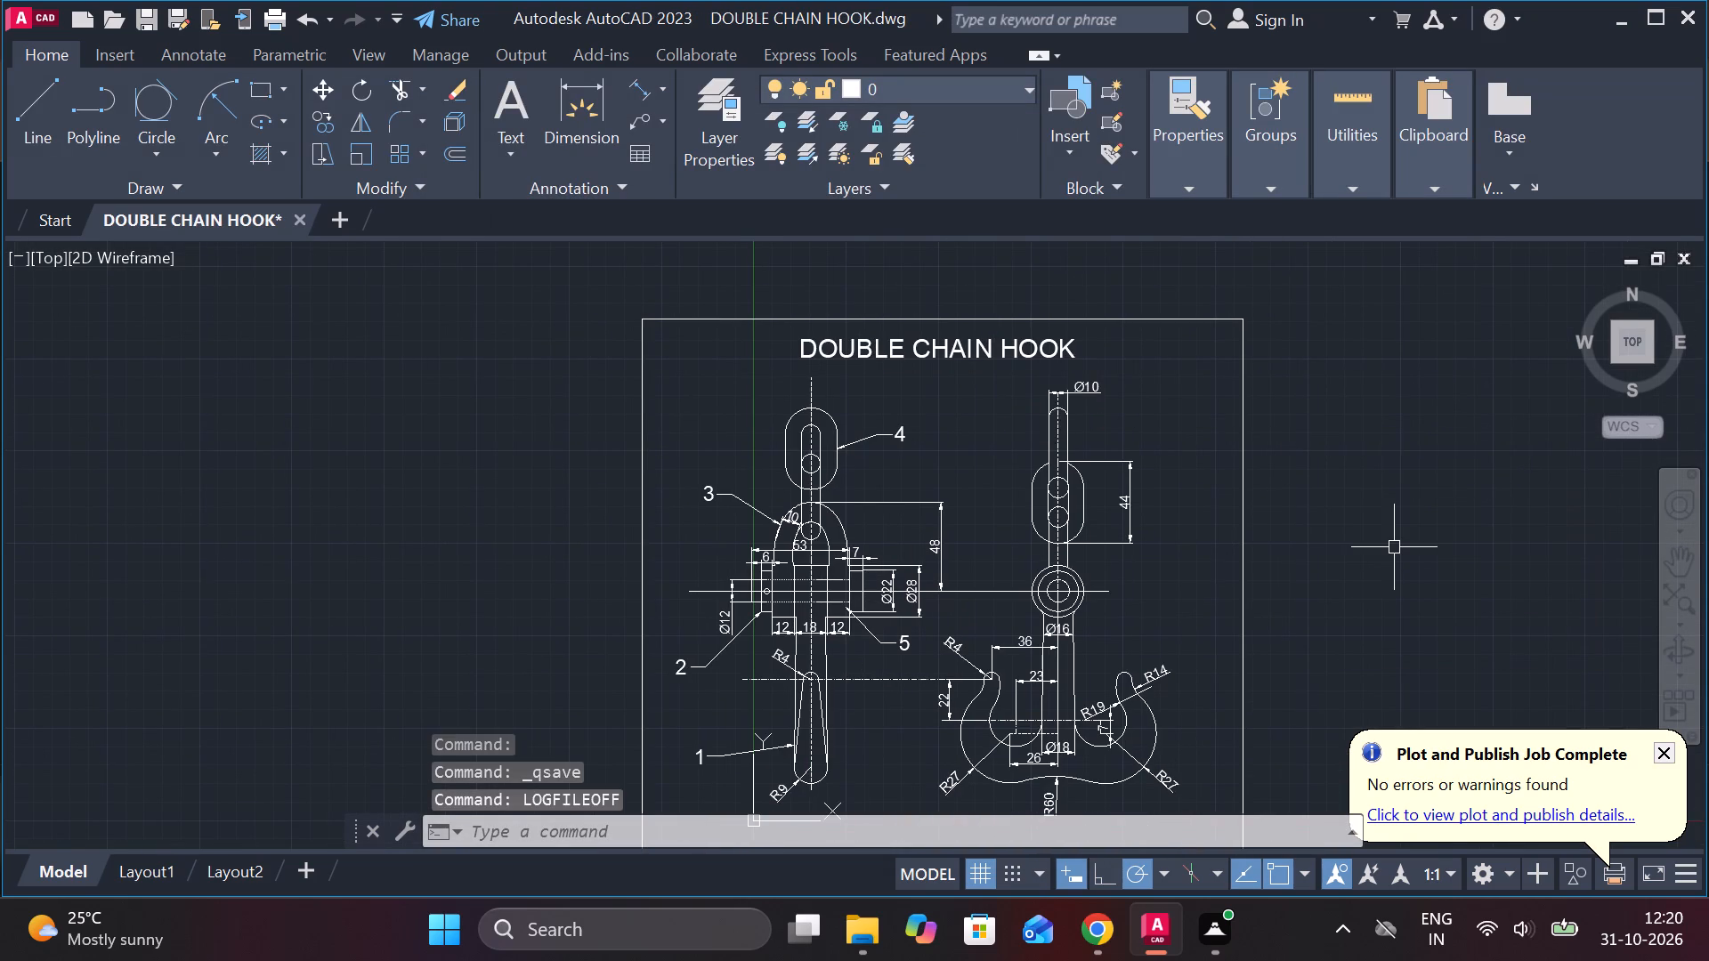
Save the DOUBLE CHAIN HOOK drawing again.
key(ctrl+s)
Set up a plot of the model with the DWG To PDF.pc3 plotter in landscape orientation.
text(PLOT)
click(1463, 610)
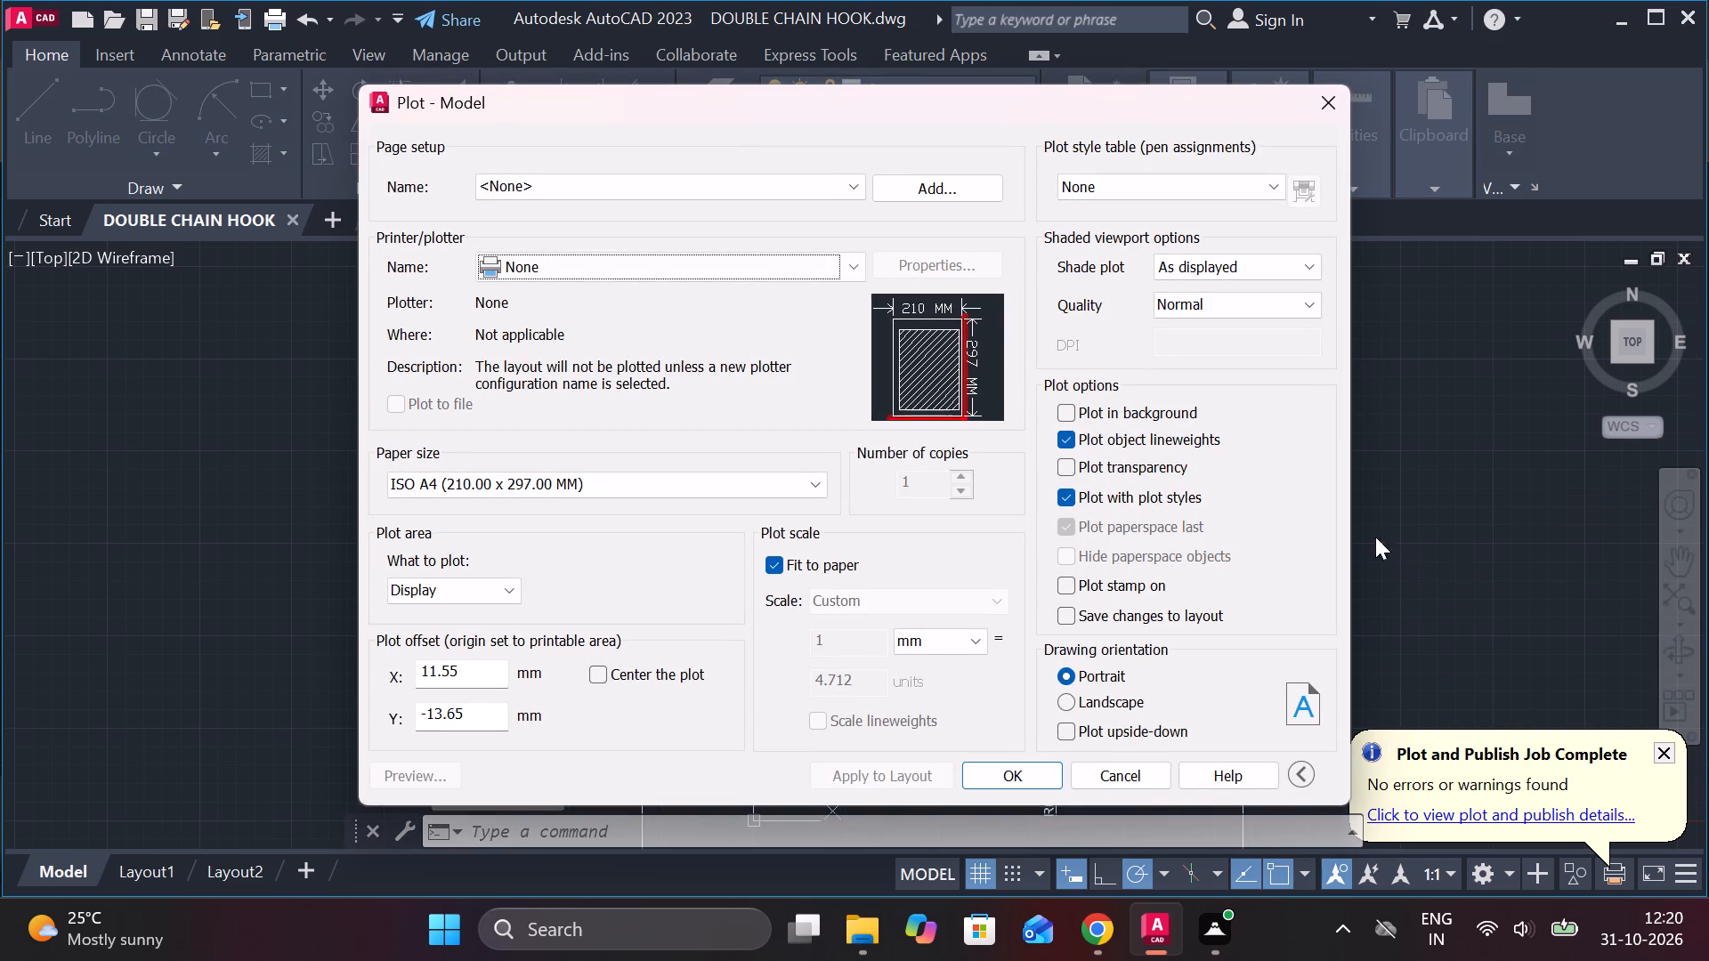
click(682, 258)
click(611, 540)
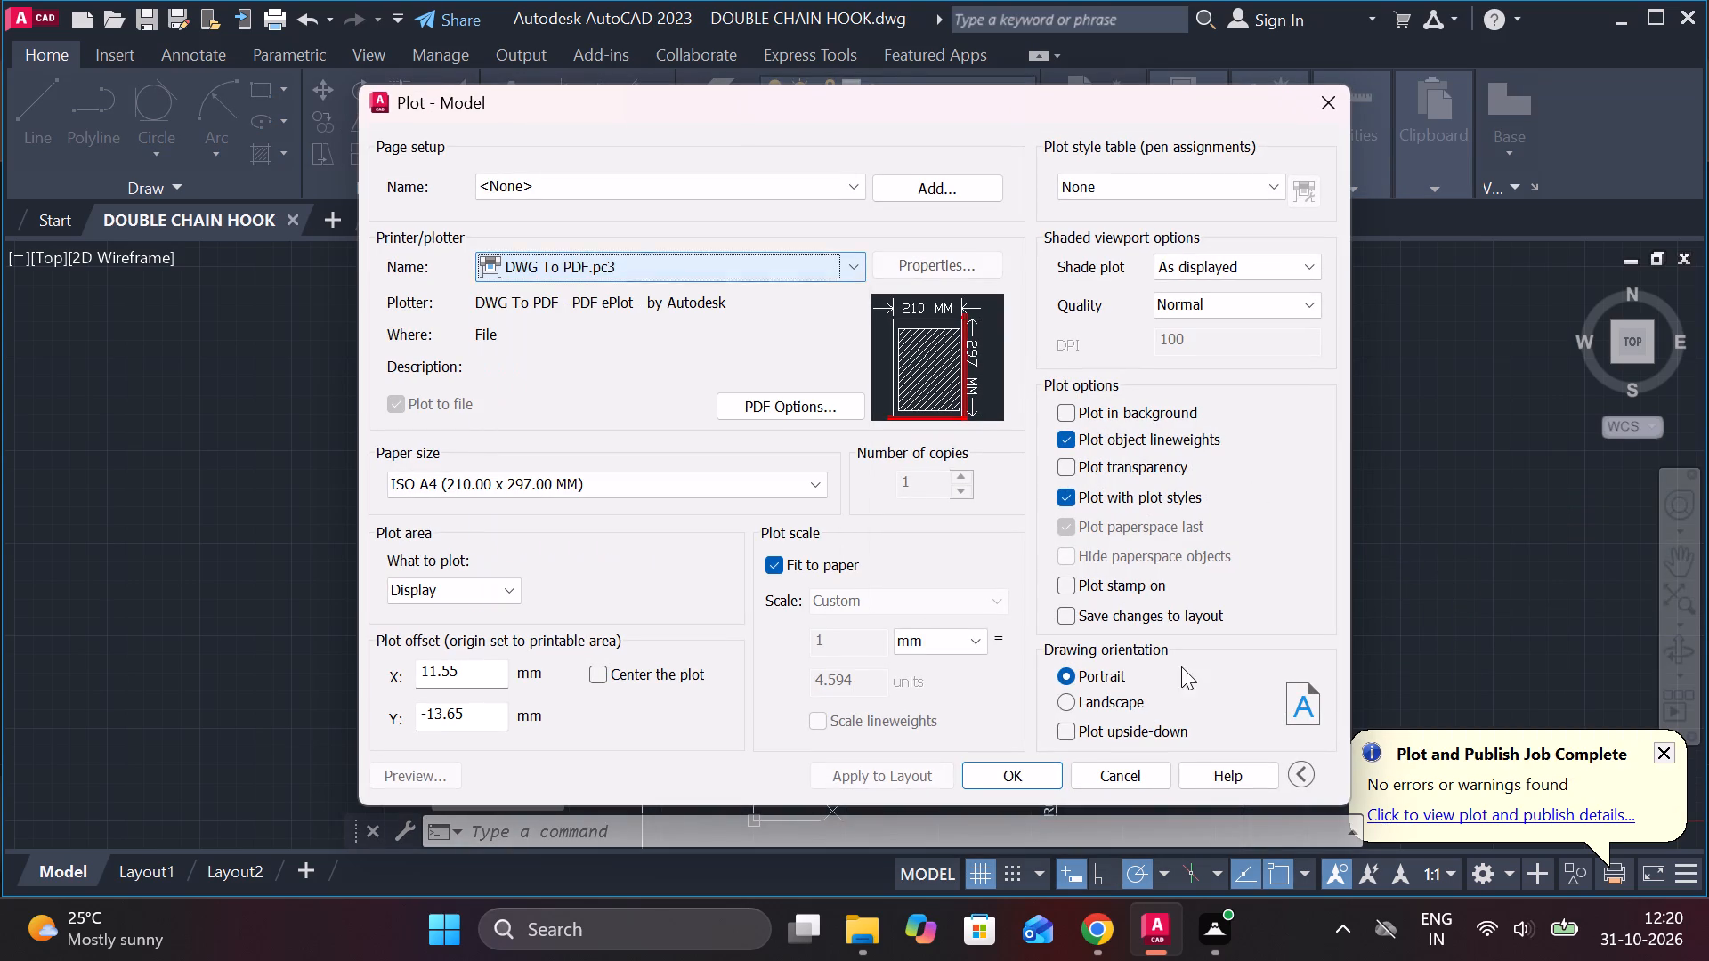
click(1065, 707)
Set the plot area to a window enclosing the whole bordered drawing with a small margin around it.
click(446, 595)
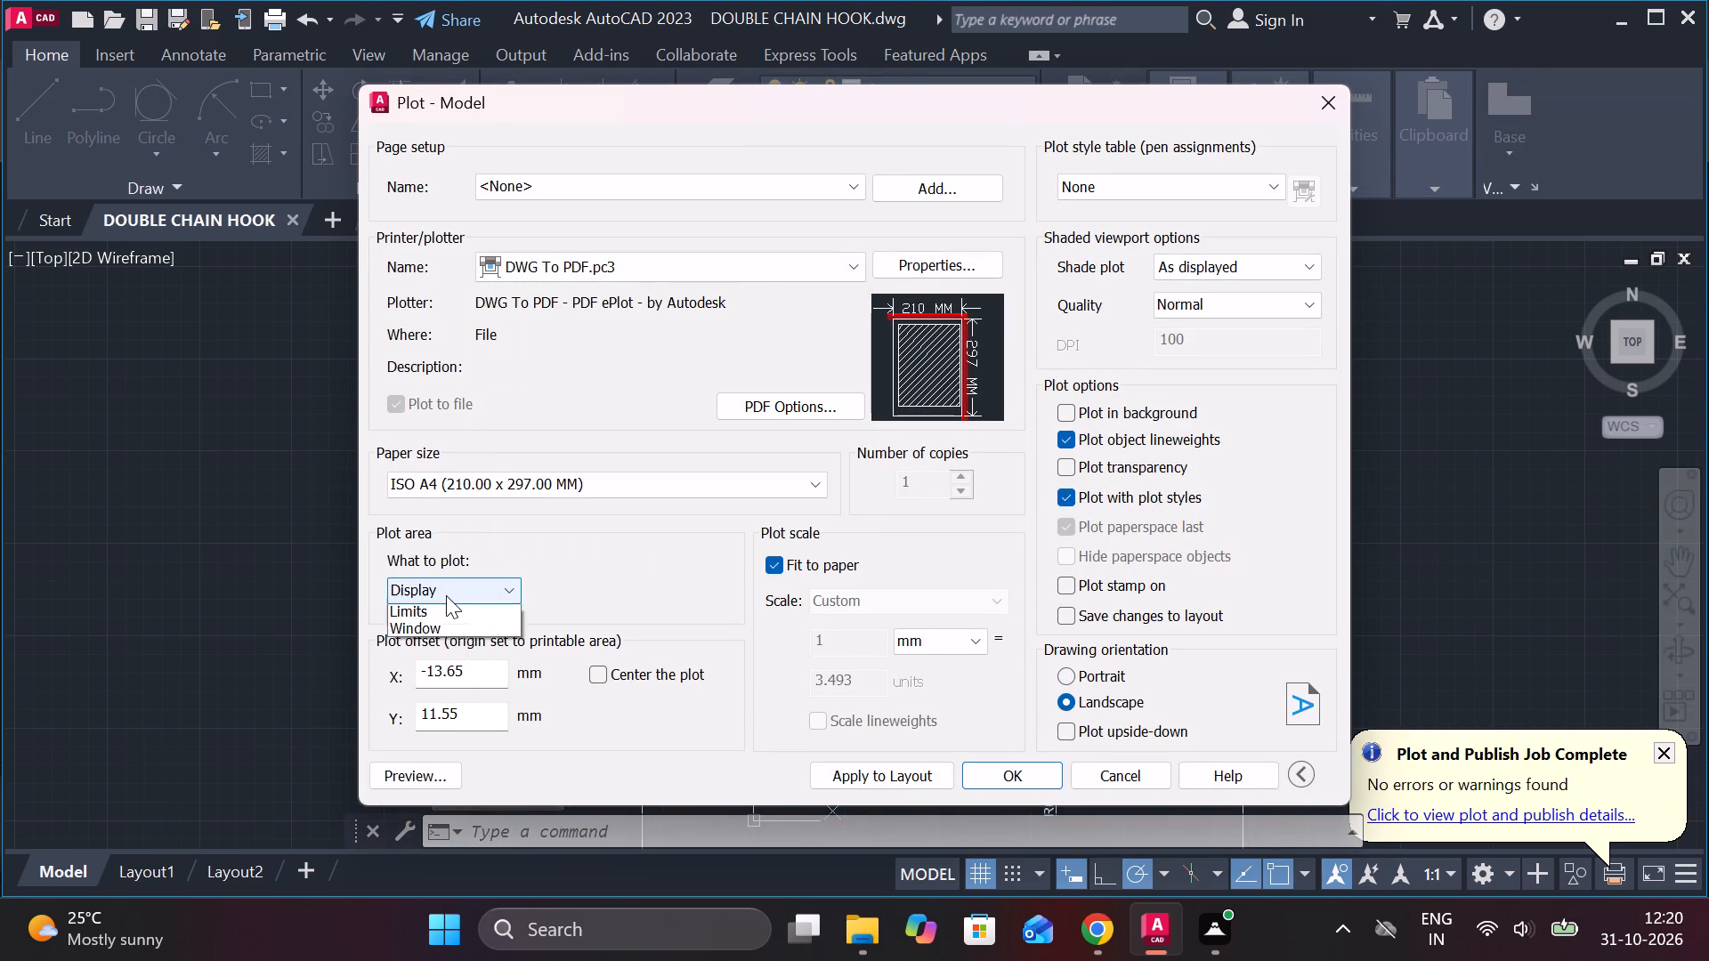
click(426, 670)
scroll(922, 628, down, 1)
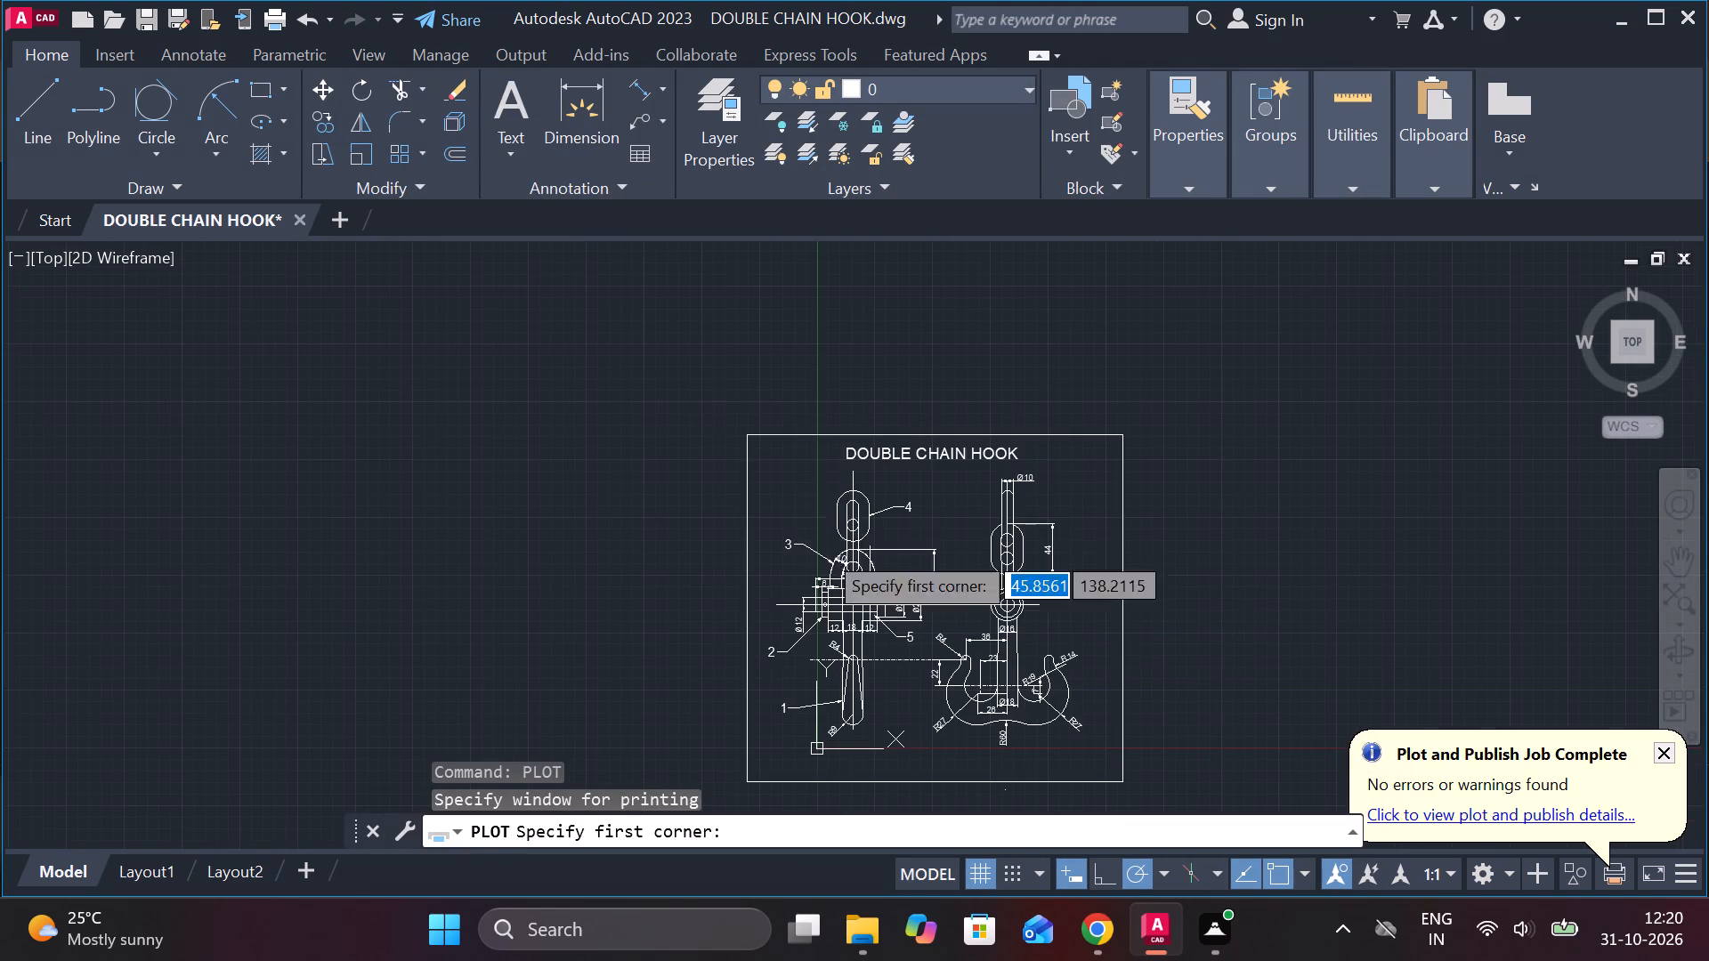
click(706, 402)
middle_drag(1165, 541, 1162, 470)
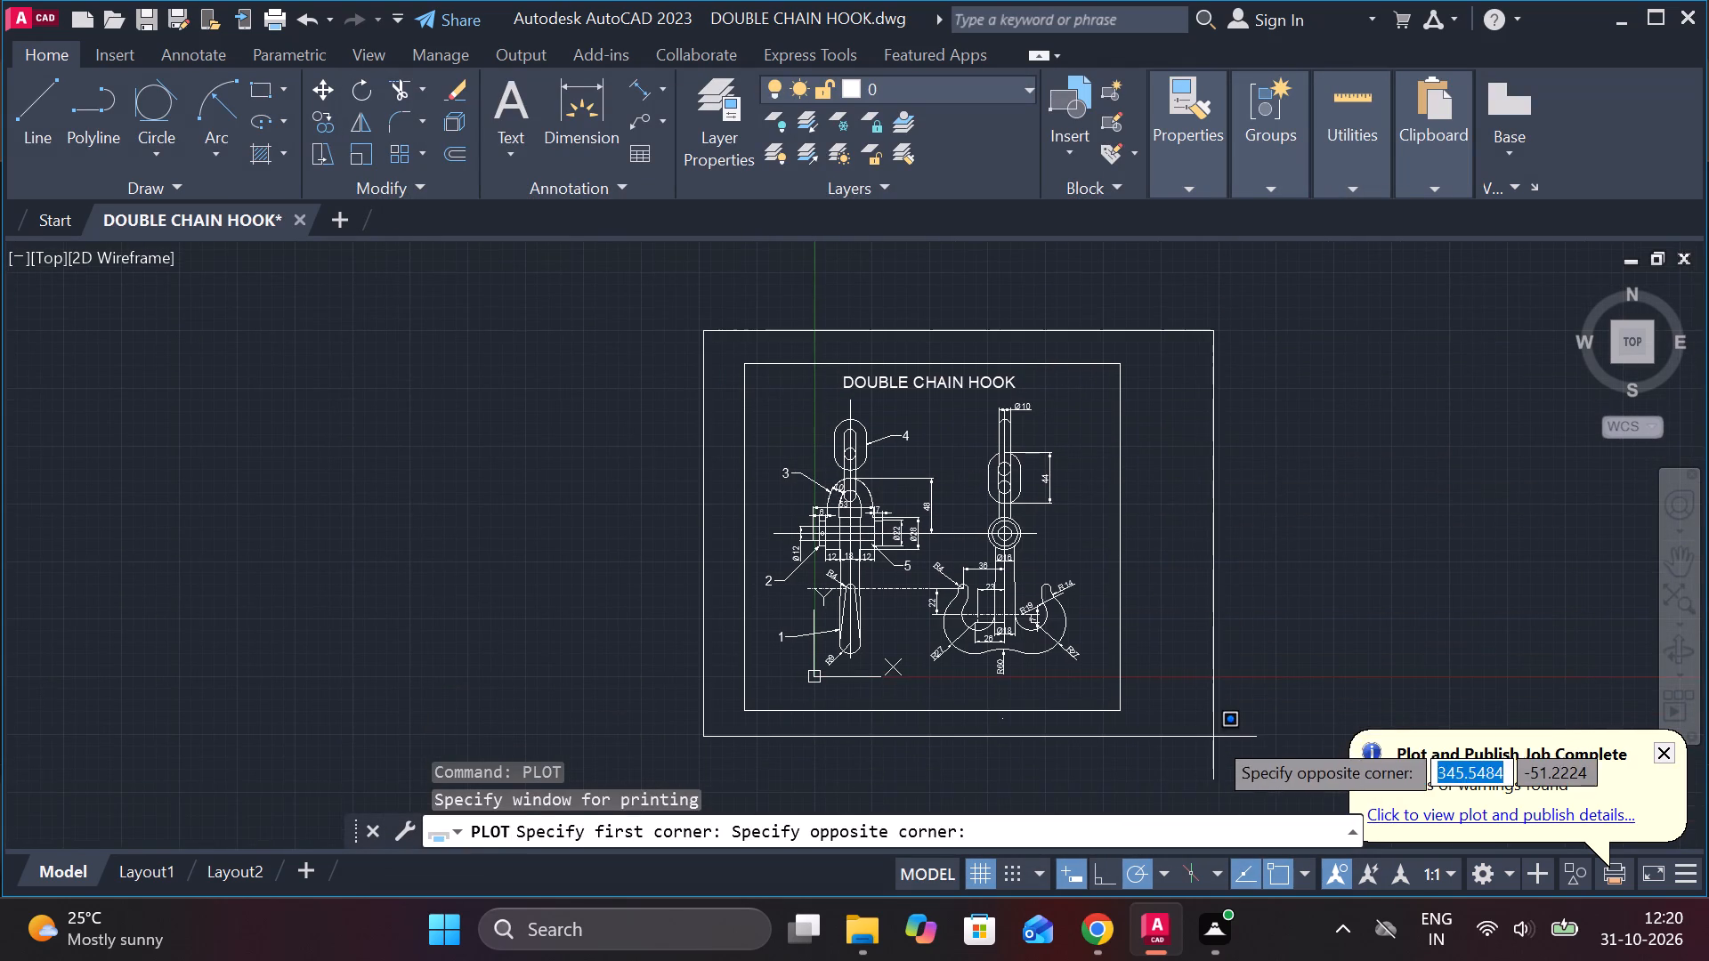
click(1151, 735)
Plot the windowed drawing to a PDF file and save that file.
click(1040, 766)
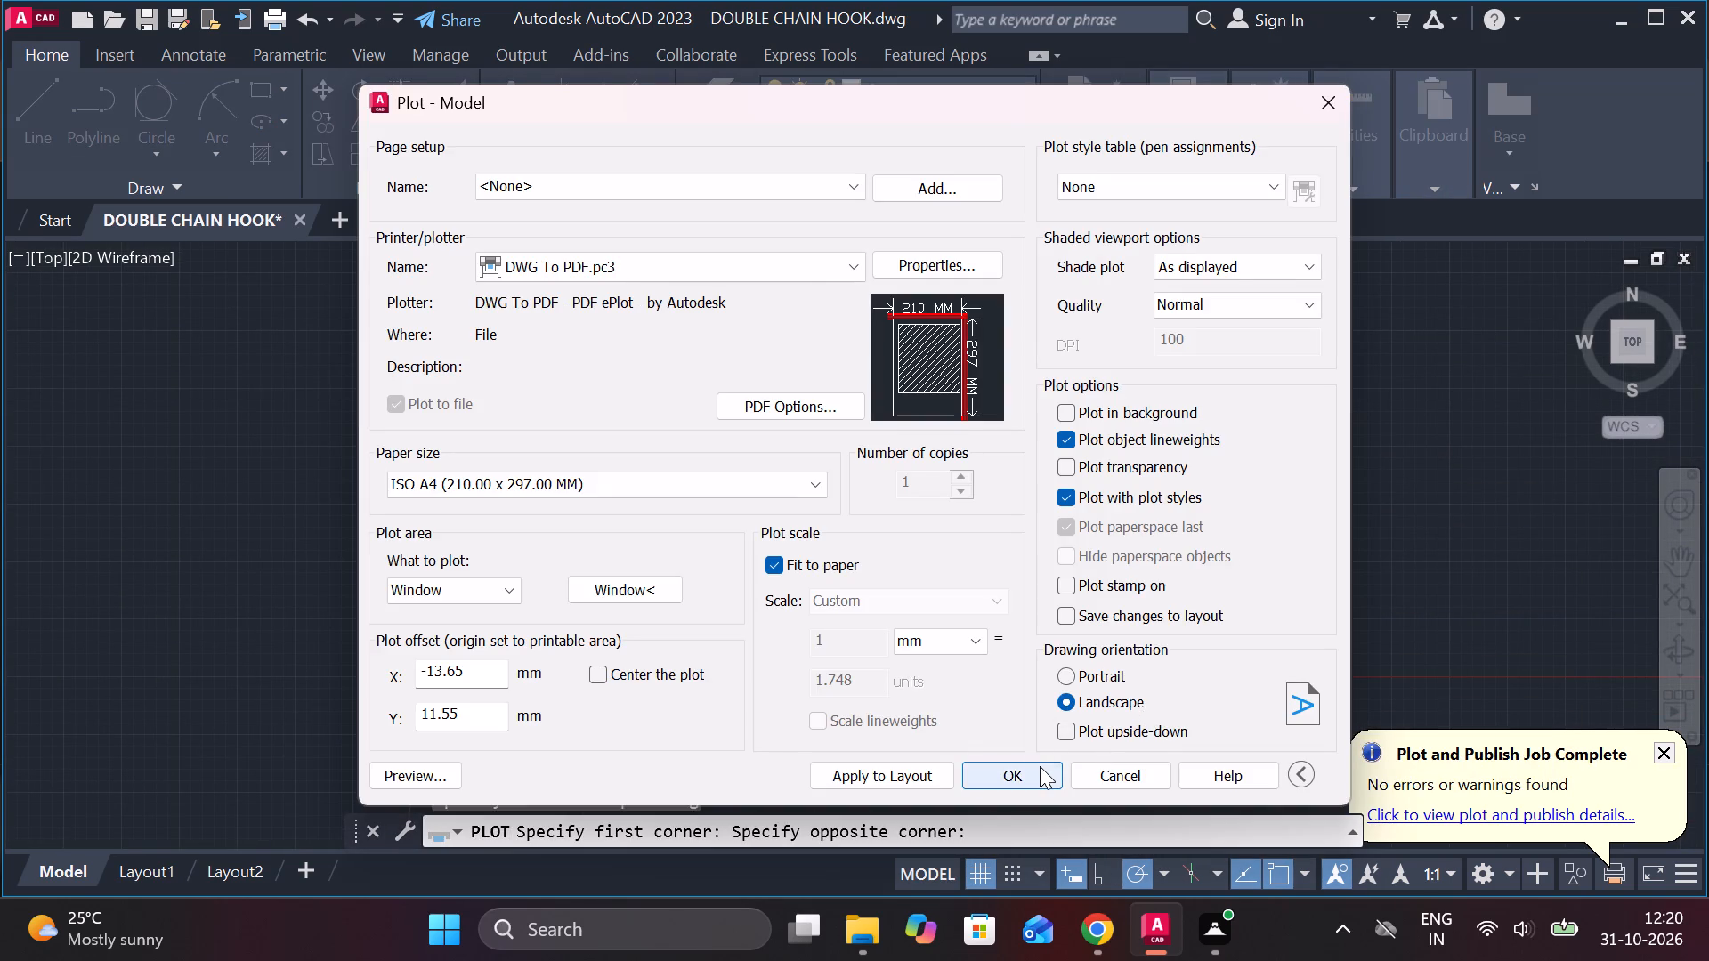
click(1223, 708)
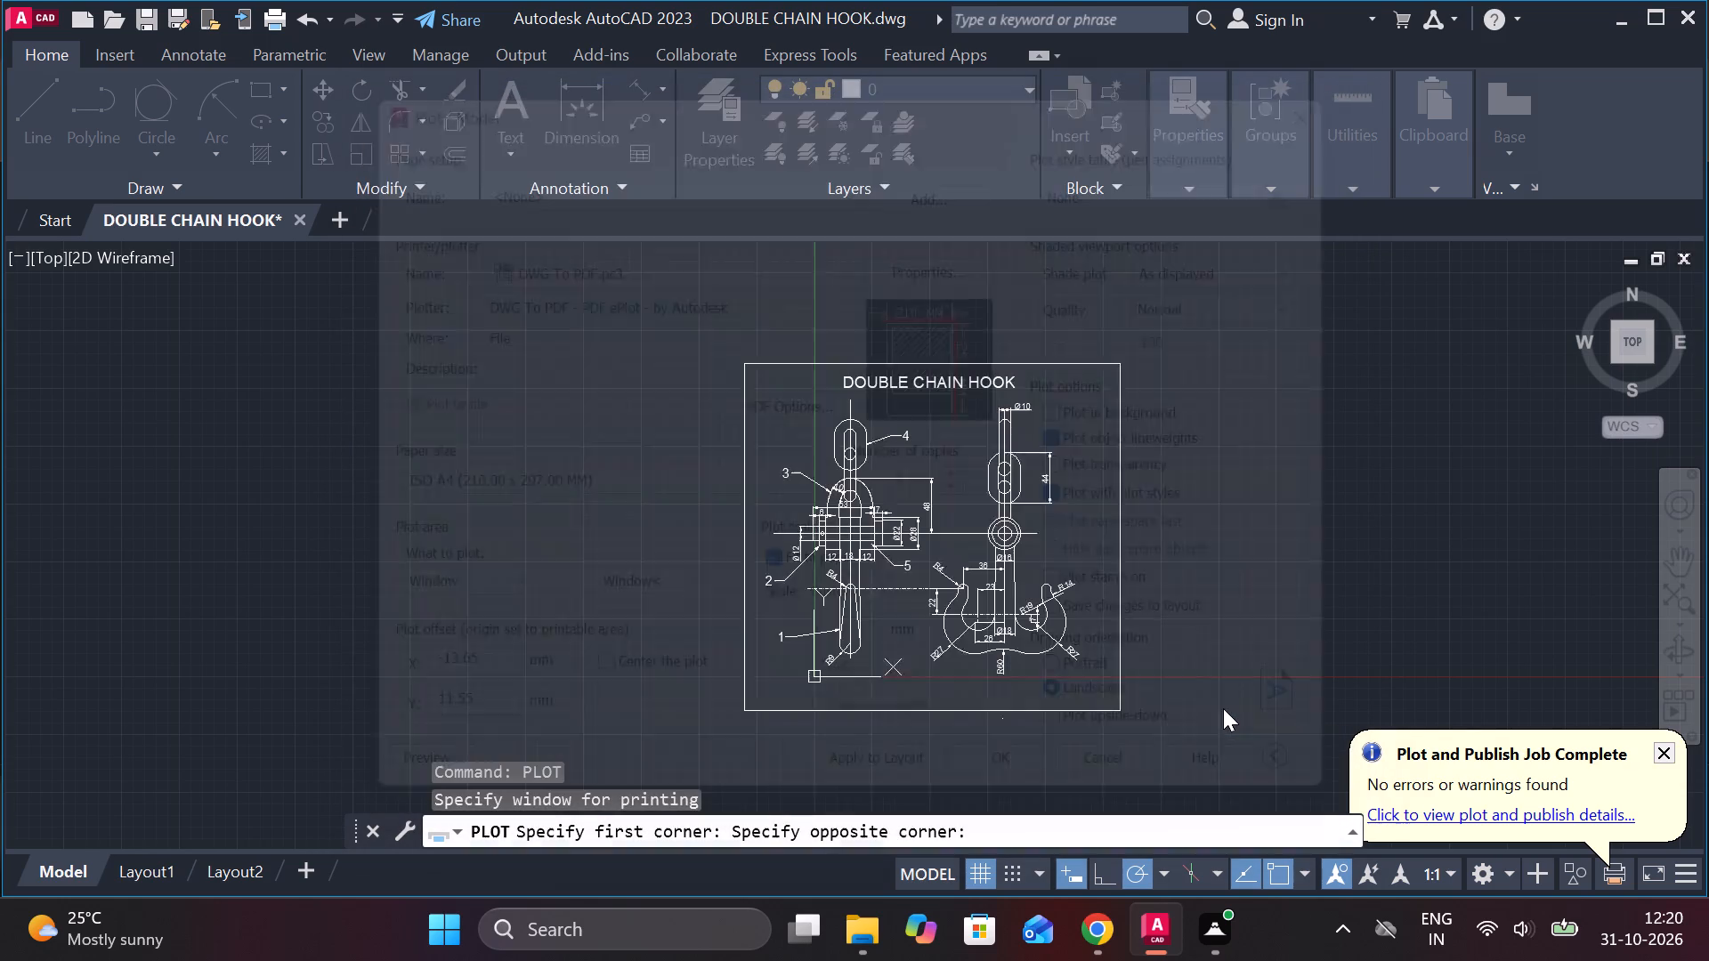